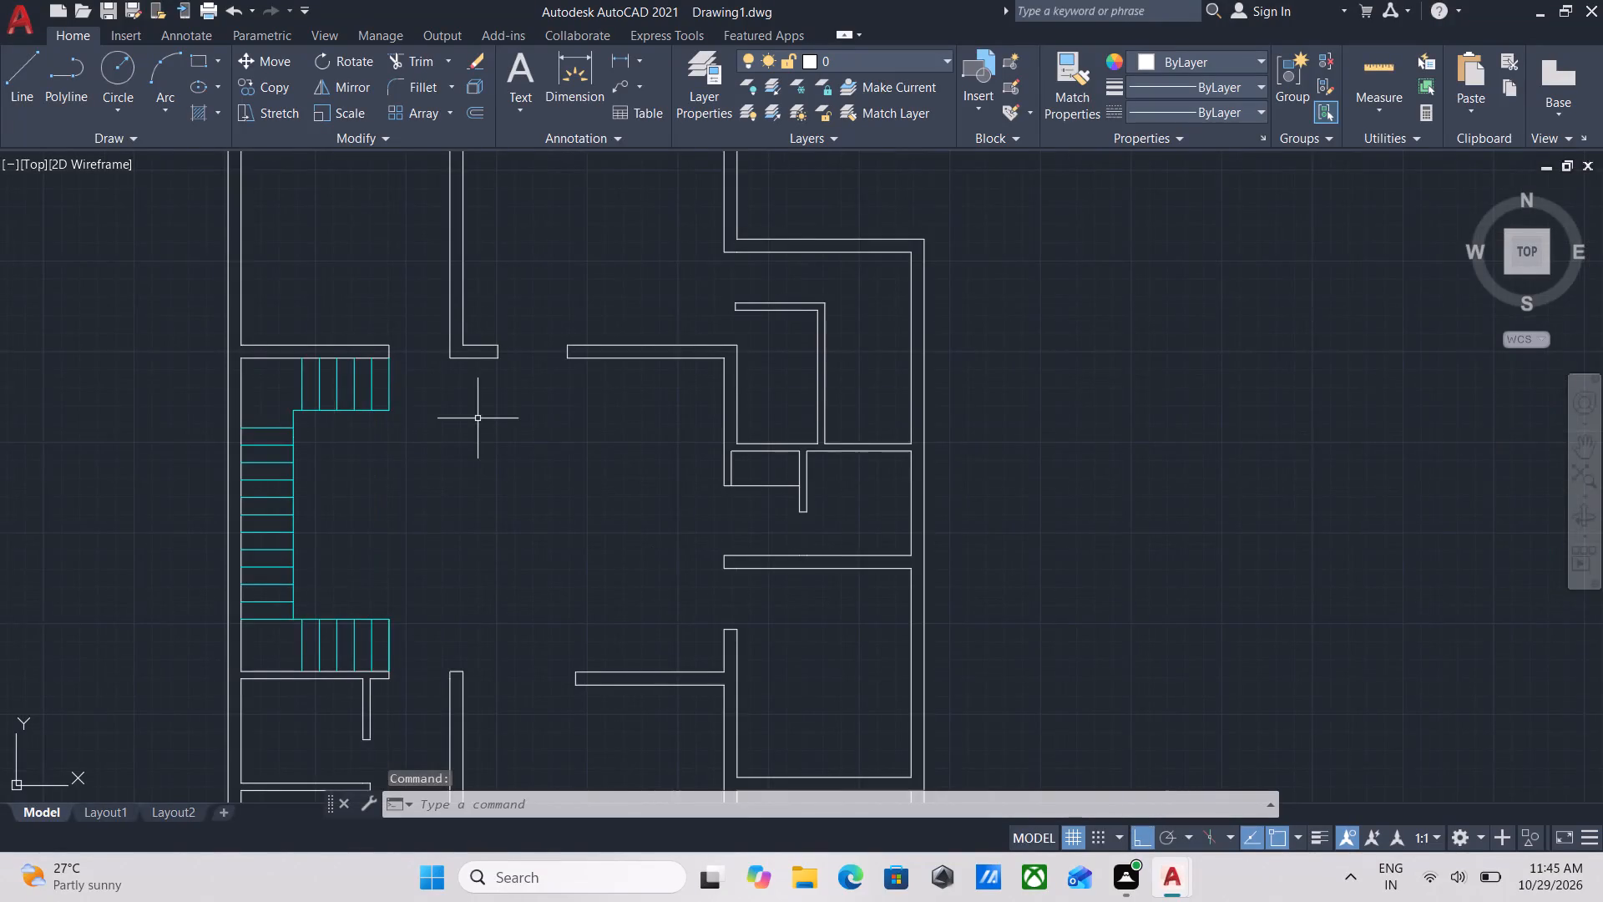
Paste the copied door and sliding panel blocks into the empty area beside the floor plan.
{"action": "middle_click_drag", "start_coordinate": [330, 439], "coordinate": [844, 582]}
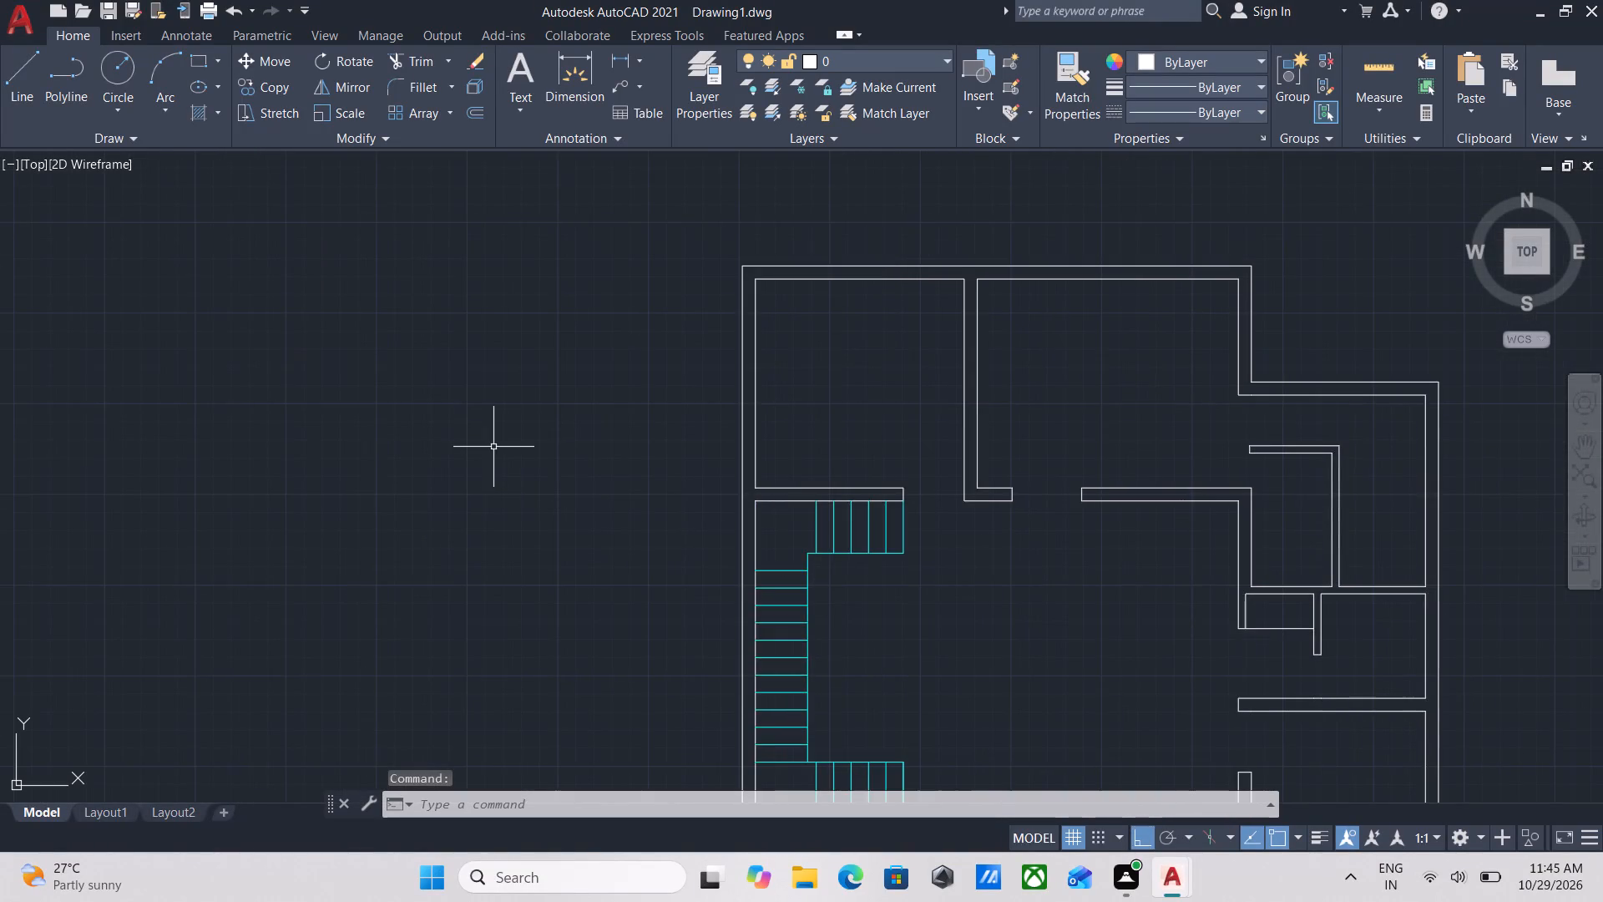
{"action": "middle_click_drag", "start_coordinate": [496, 448], "coordinate": [664, 443]}
{"action": "key", "text": "ctrl+v"}
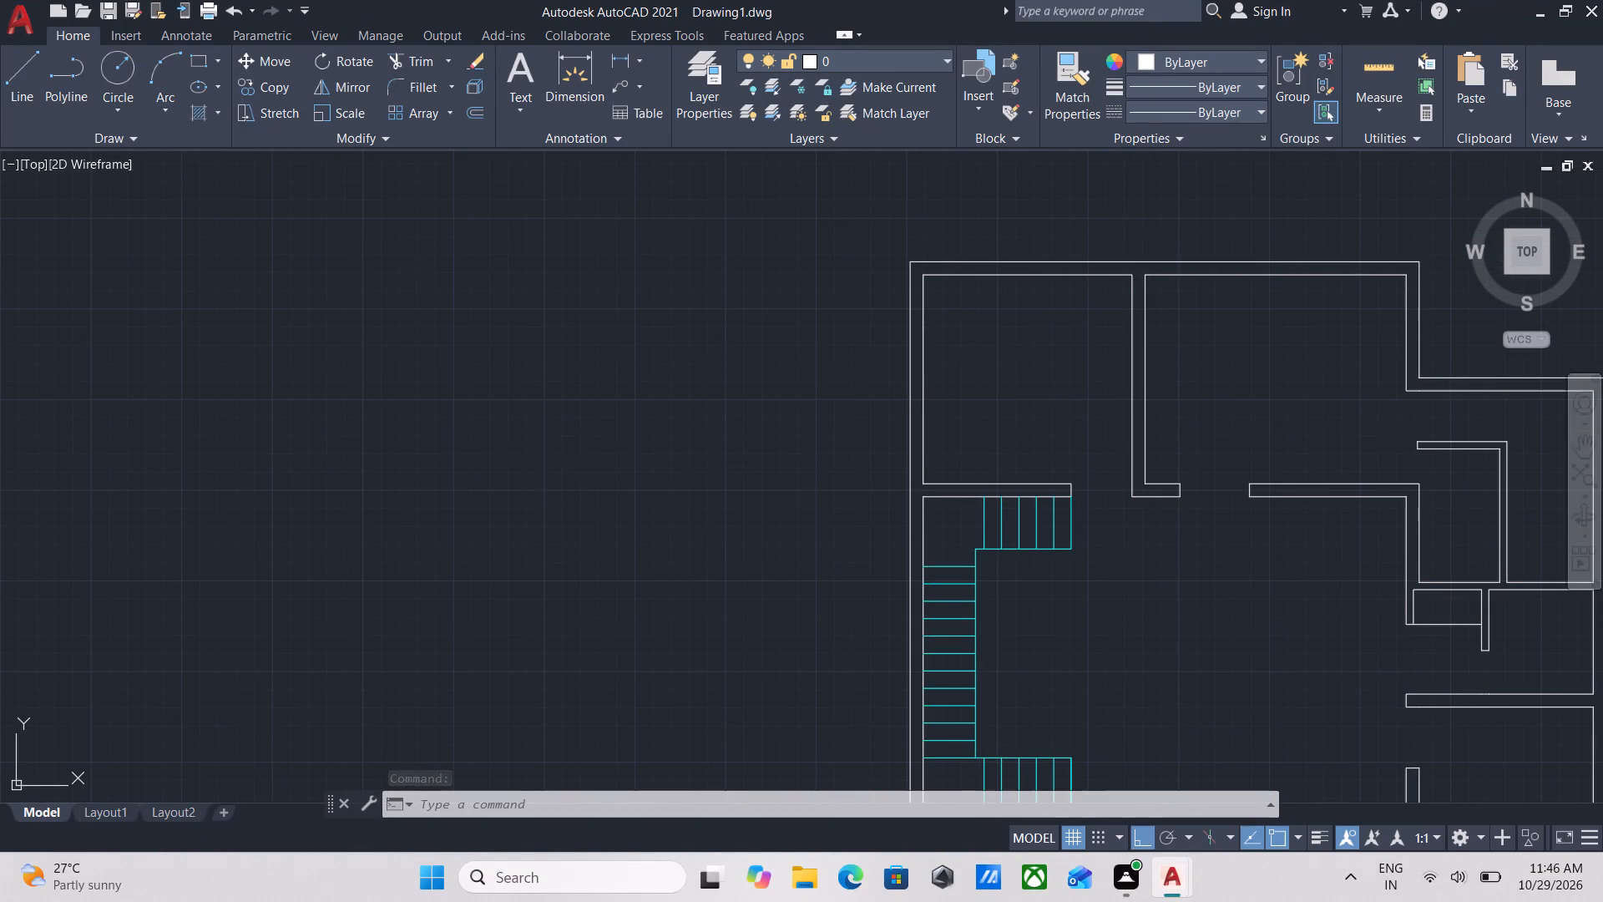
{"action": "scroll", "coordinate": [707, 403], "scroll_direction": "up", "scroll_amount": 2}
{"action": "scroll", "coordinate": [782, 368], "scroll_direction": "up", "scroll_amount": 3}
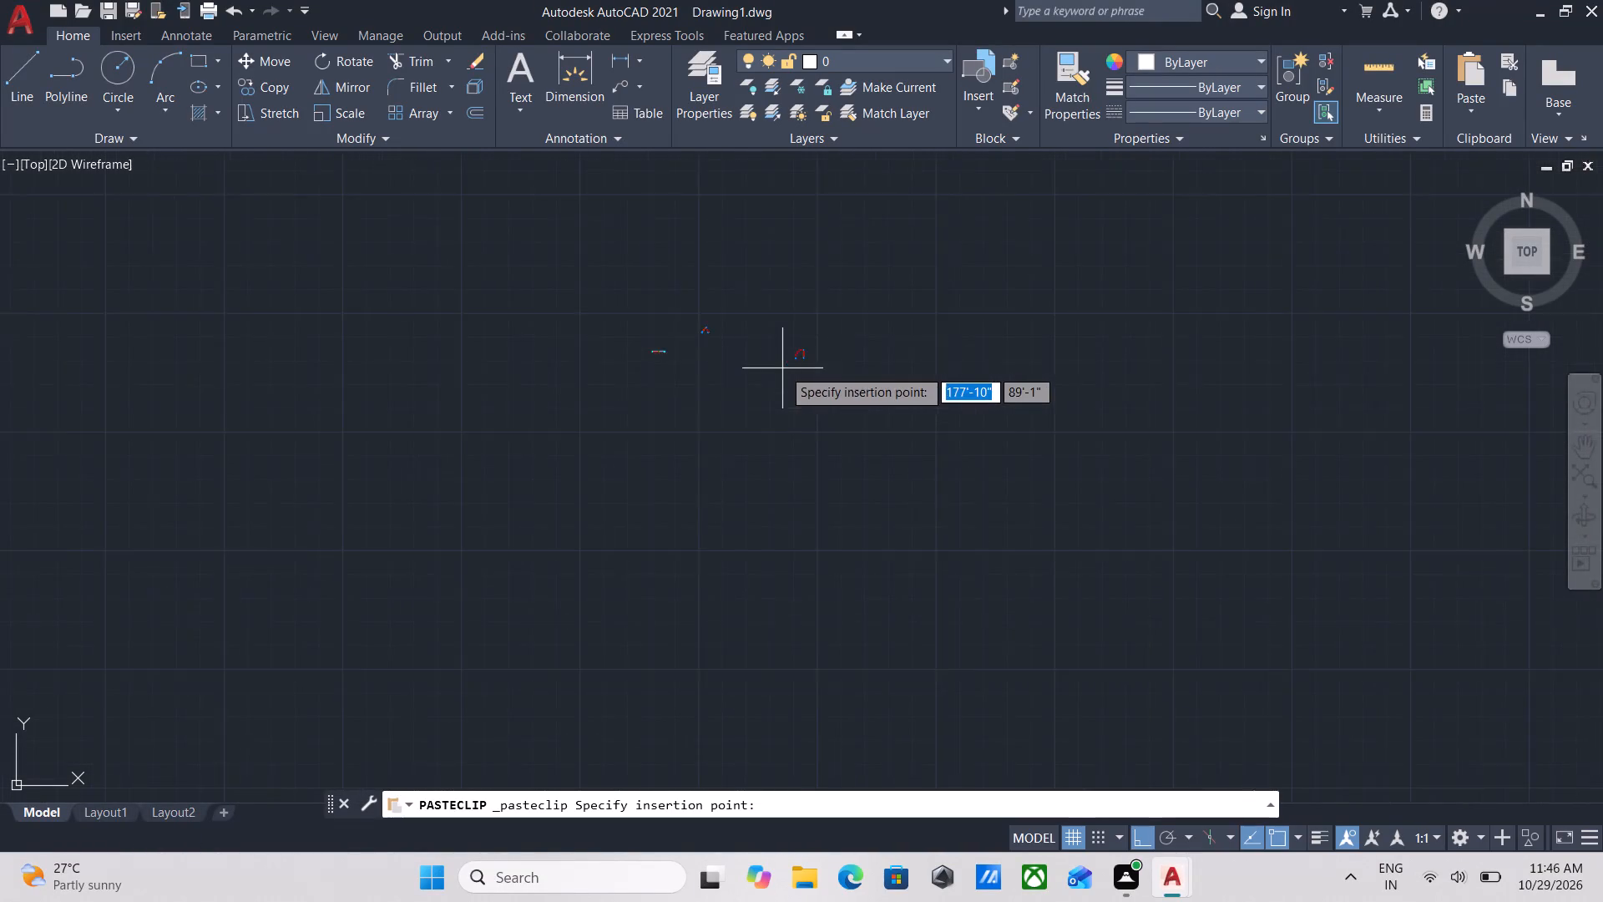
{"action": "left_click", "coordinate": [878, 387]}
Make DOORS the current layer.
{"action": "scroll", "coordinate": [762, 339], "scroll_direction": "up", "scroll_amount": 2}
{"action": "middle_click_drag", "start_coordinate": [762, 339], "coordinate": [809, 375]}
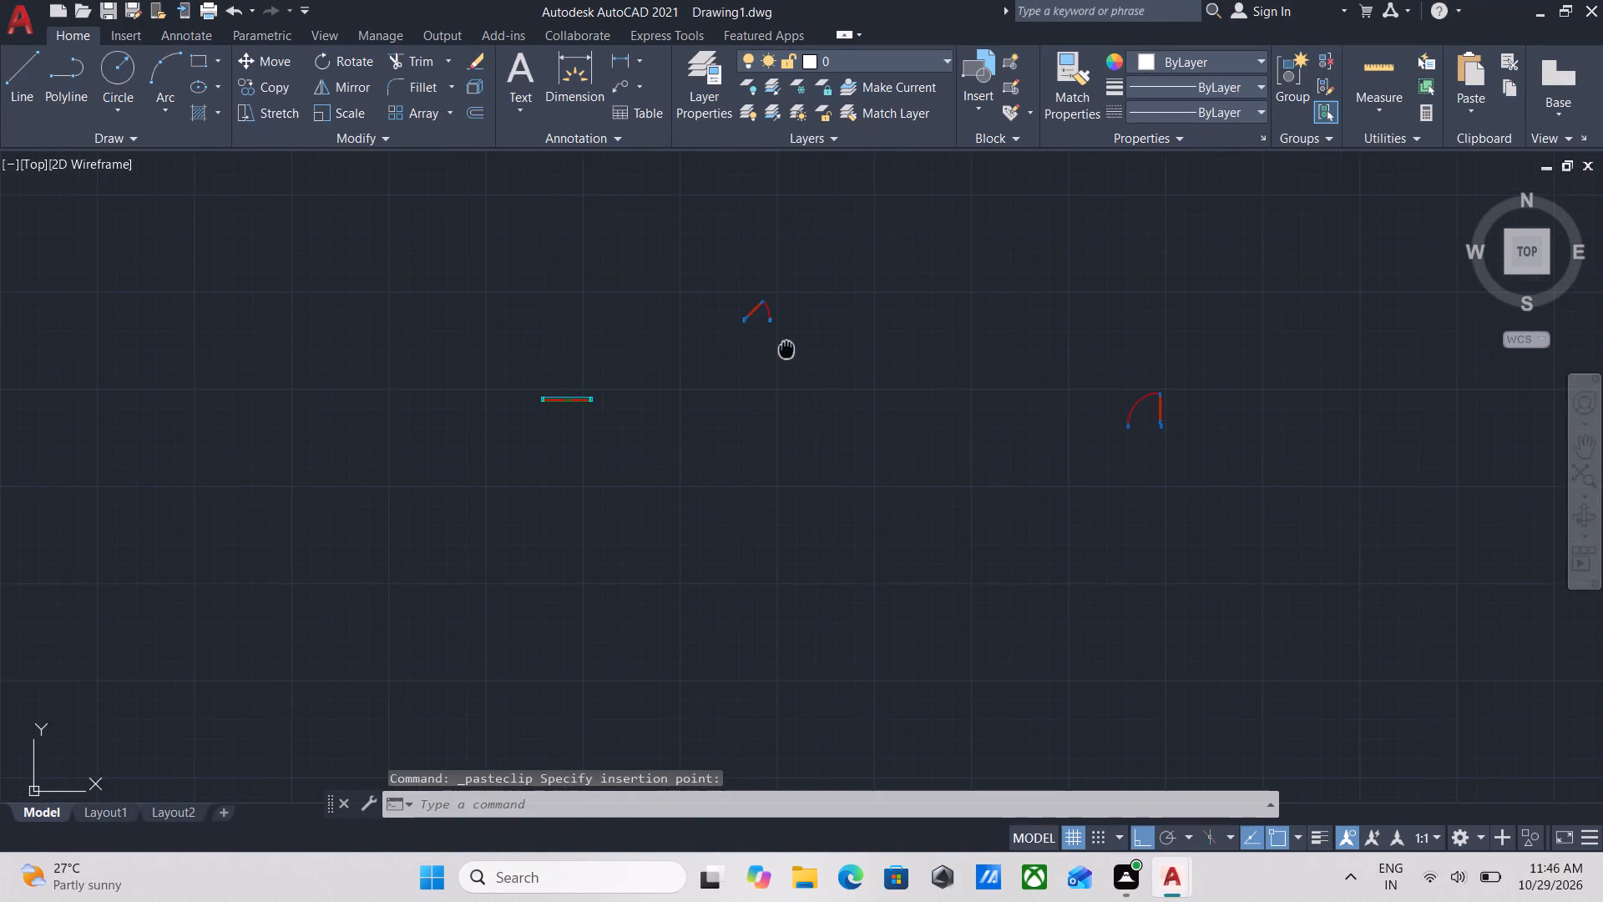
{"action": "middle_click_drag", "start_coordinate": [809, 375], "coordinate": [859, 428]}
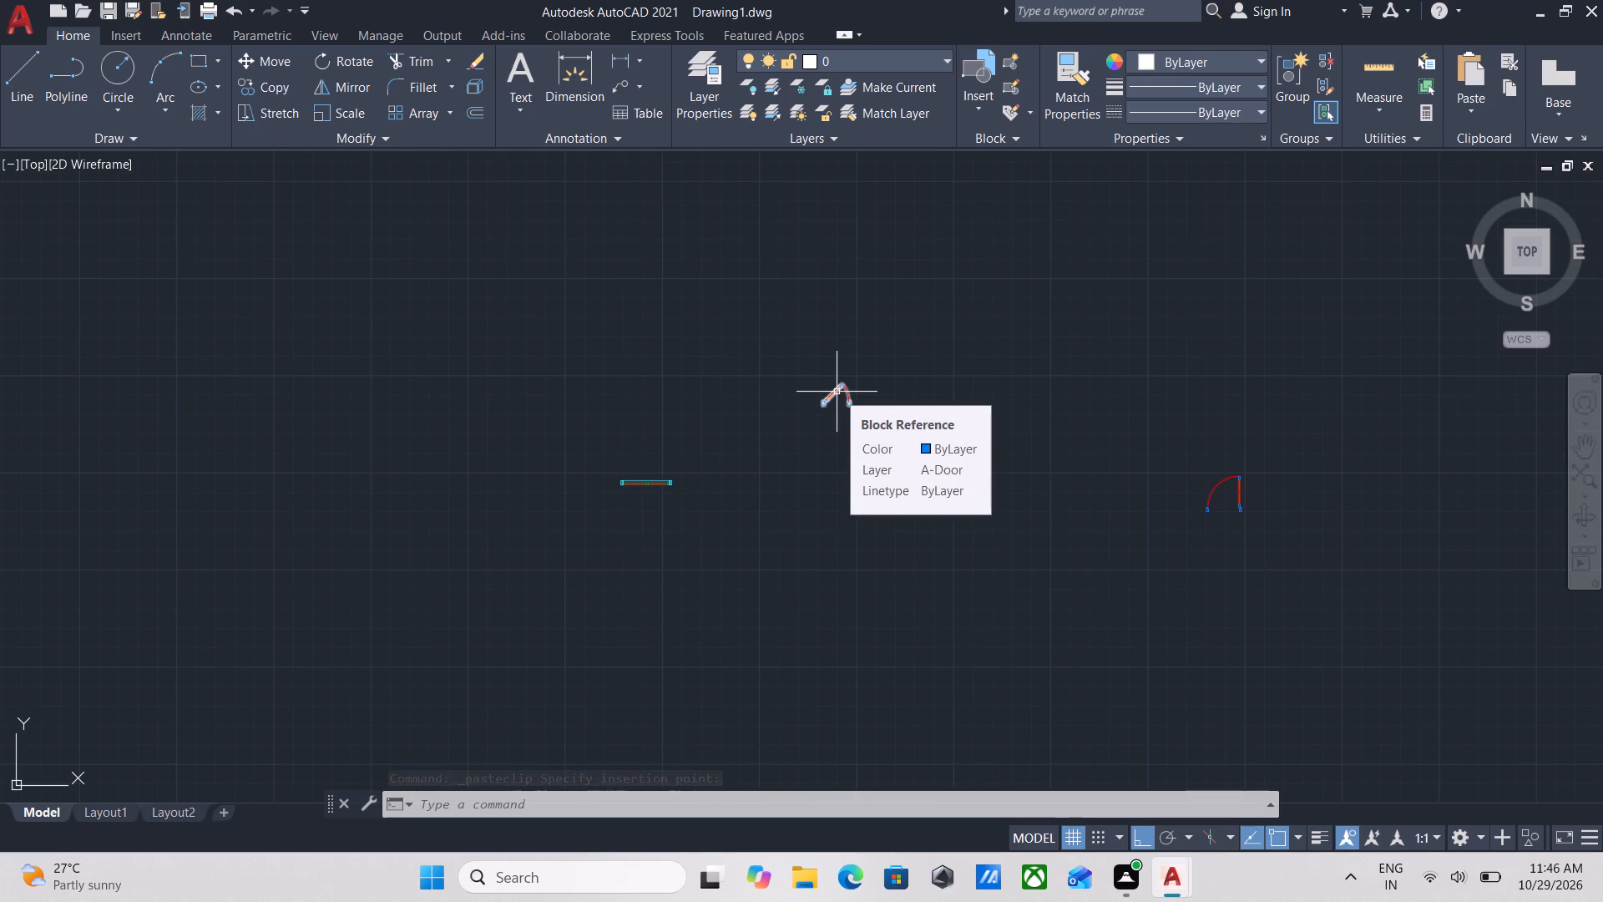
{"action": "scroll", "coordinate": [857, 411], "scroll_direction": "up", "scroll_amount": 6}
{"action": "middle_click_drag", "start_coordinate": [857, 411], "coordinate": [859, 413]}
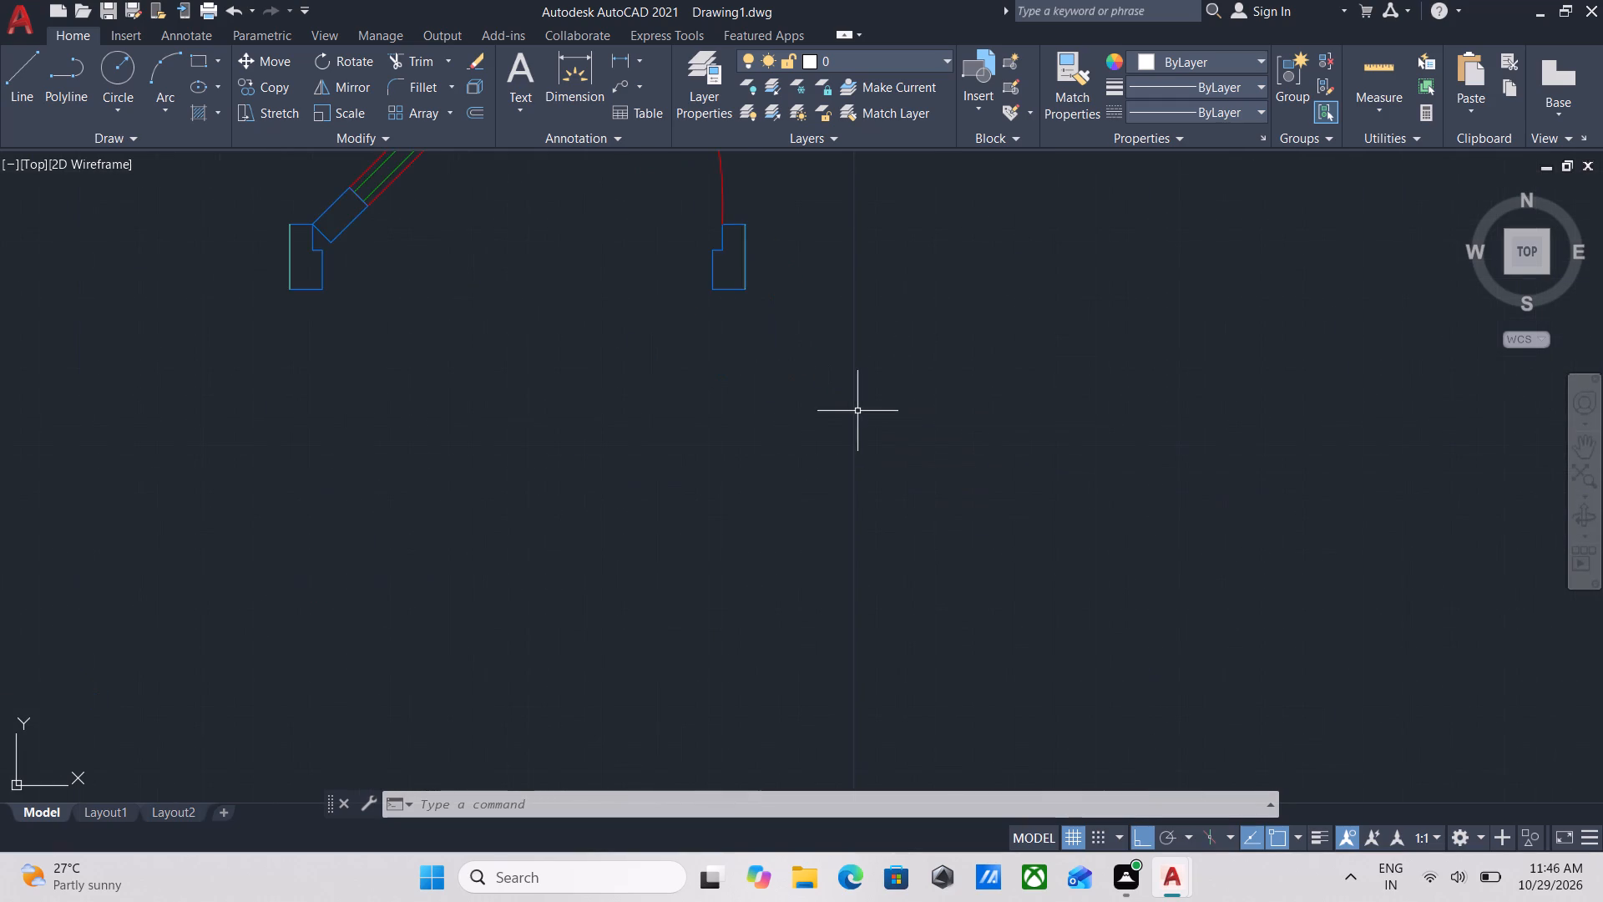
{"action": "middle_click_drag", "start_coordinate": [859, 413], "coordinate": [1013, 611]}
{"action": "scroll", "coordinate": [1013, 611], "scroll_direction": "up", "scroll_amount": 1}
{"action": "middle_click_drag", "start_coordinate": [886, 470], "coordinate": [1070, 580]}
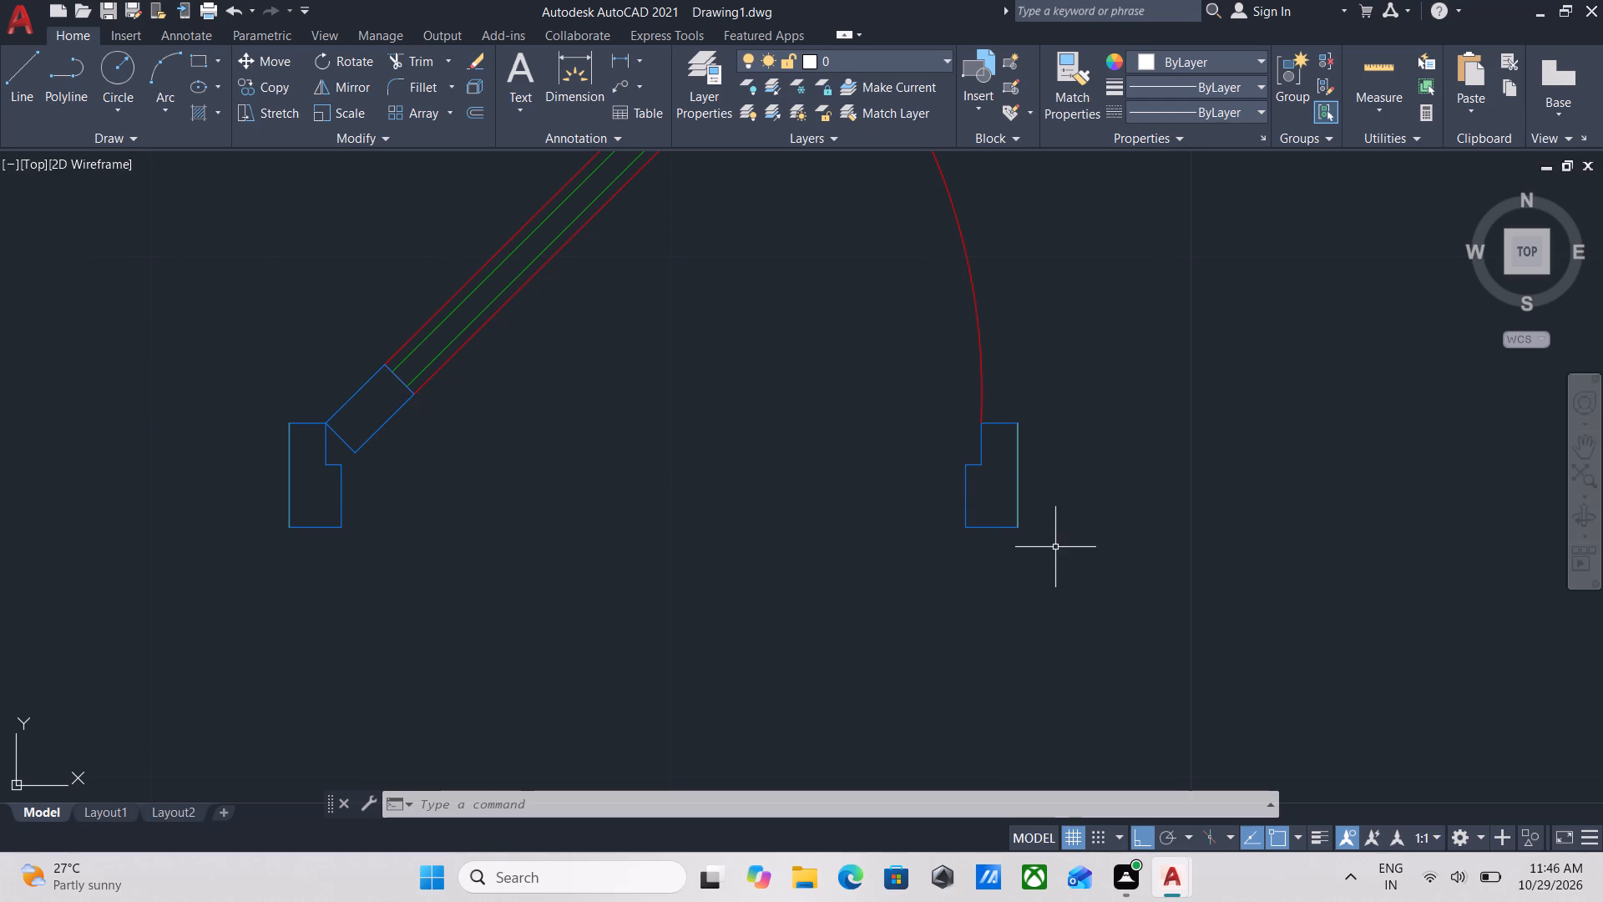
{"action": "left_click", "coordinate": [912, 53]}
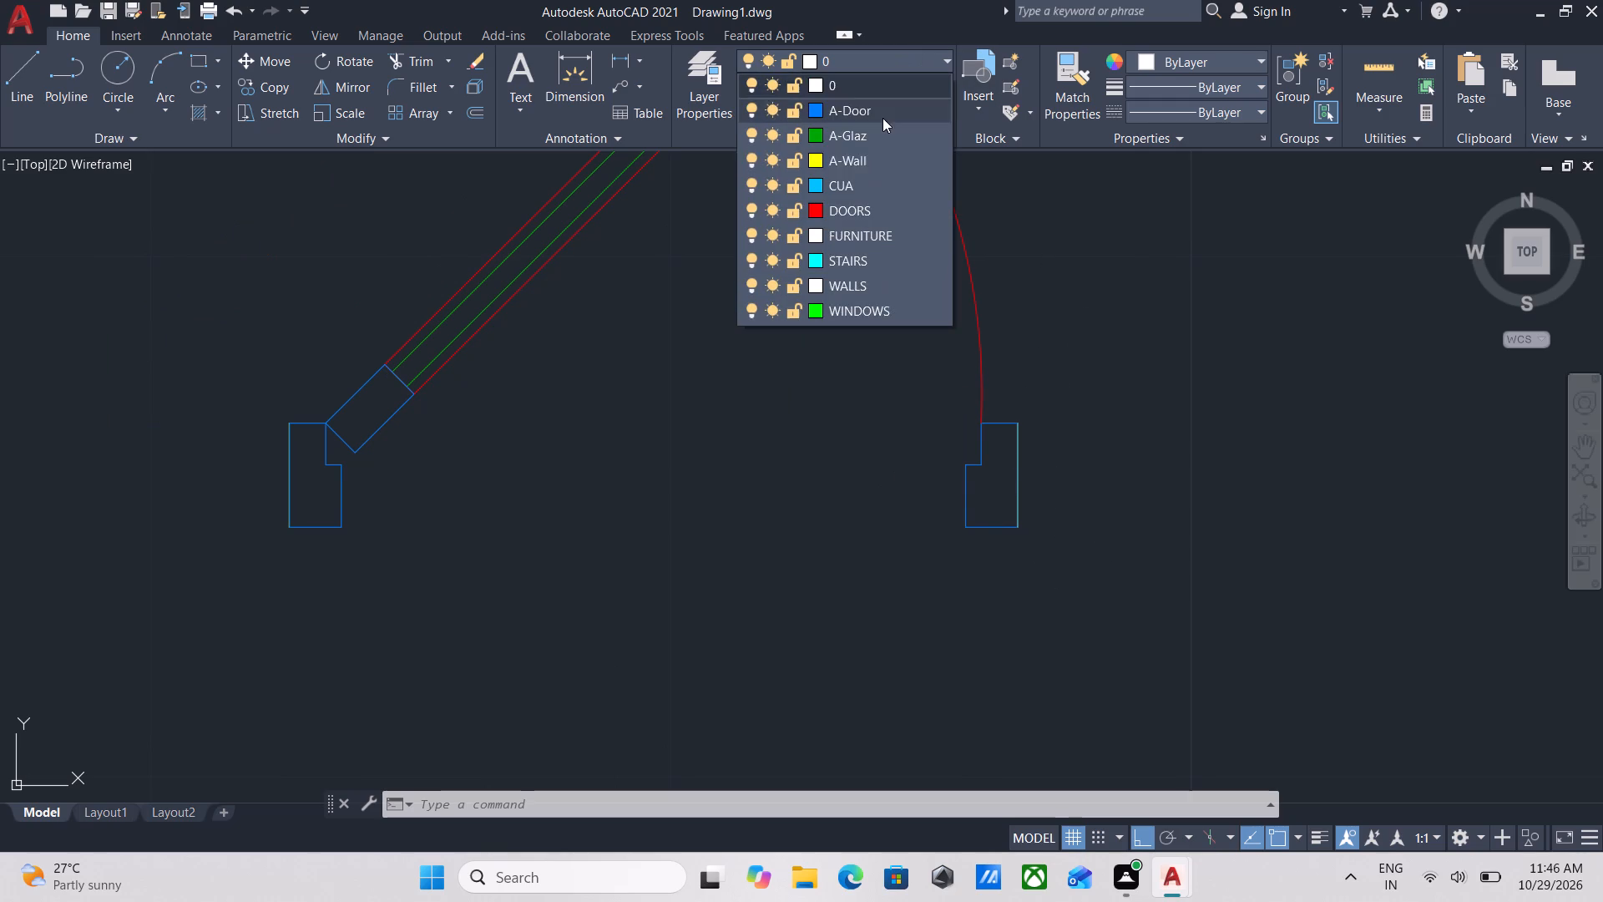
{"action": "left_click", "coordinate": [894, 212]}
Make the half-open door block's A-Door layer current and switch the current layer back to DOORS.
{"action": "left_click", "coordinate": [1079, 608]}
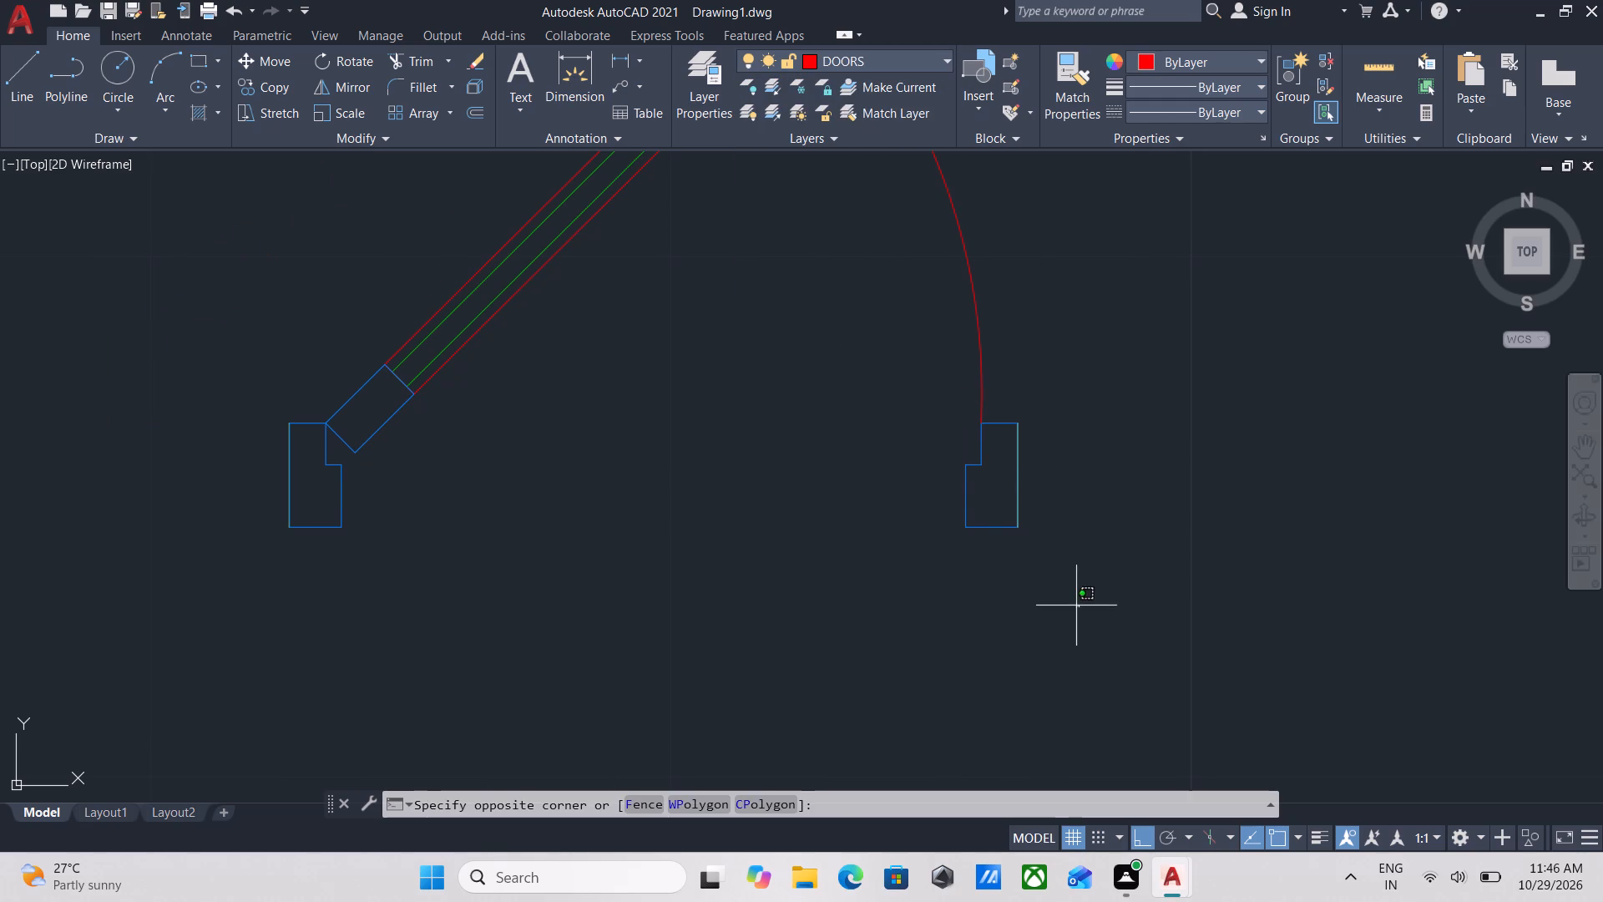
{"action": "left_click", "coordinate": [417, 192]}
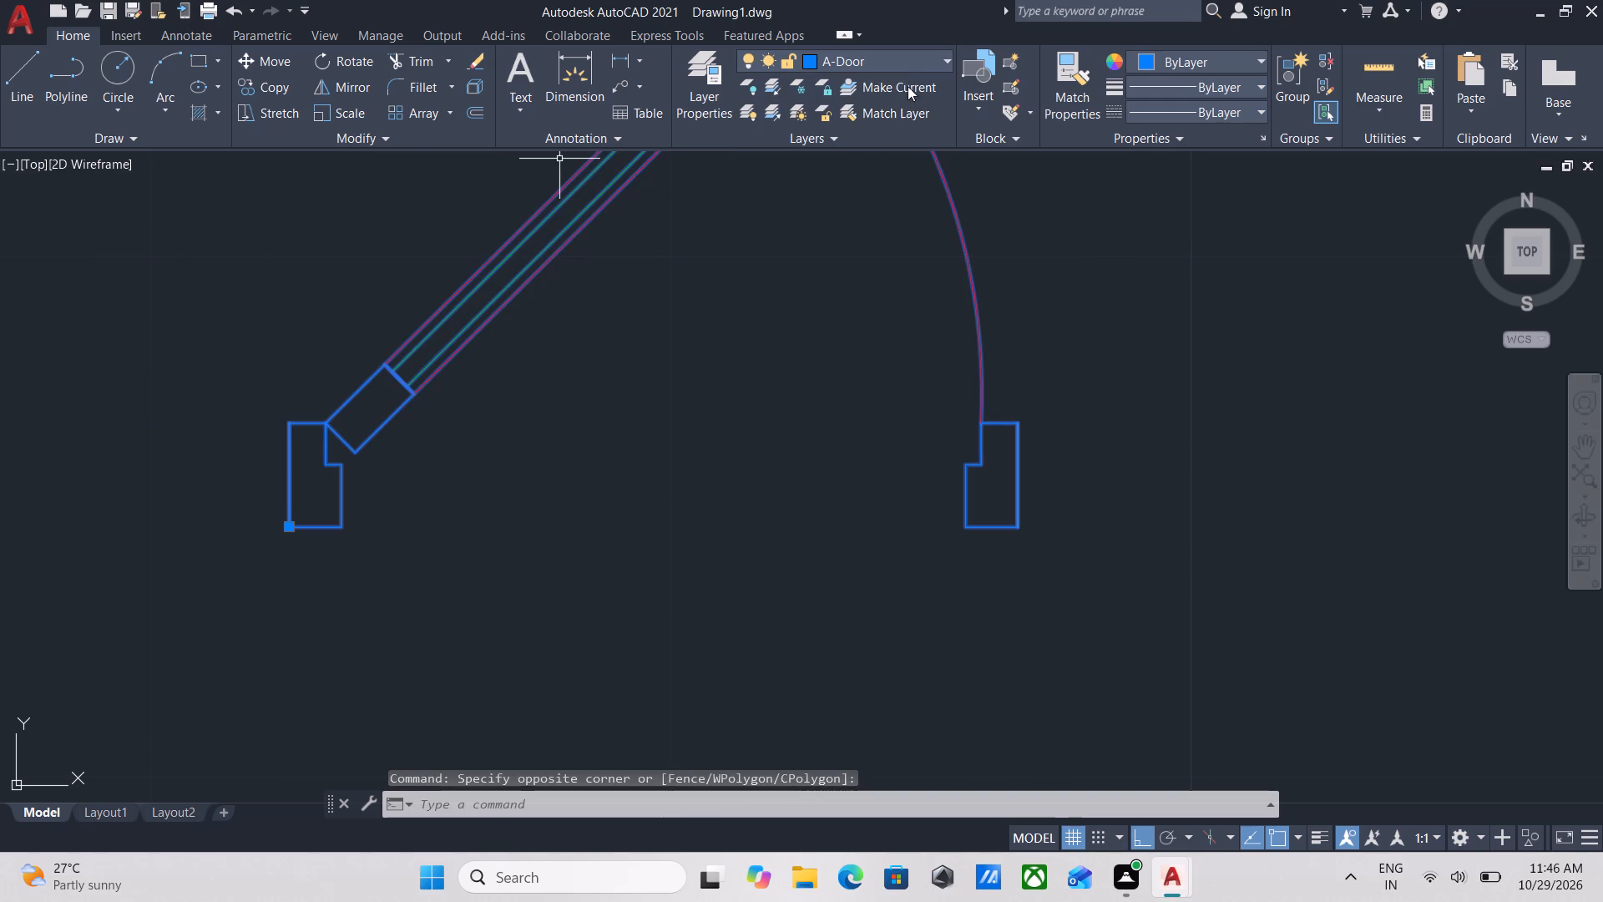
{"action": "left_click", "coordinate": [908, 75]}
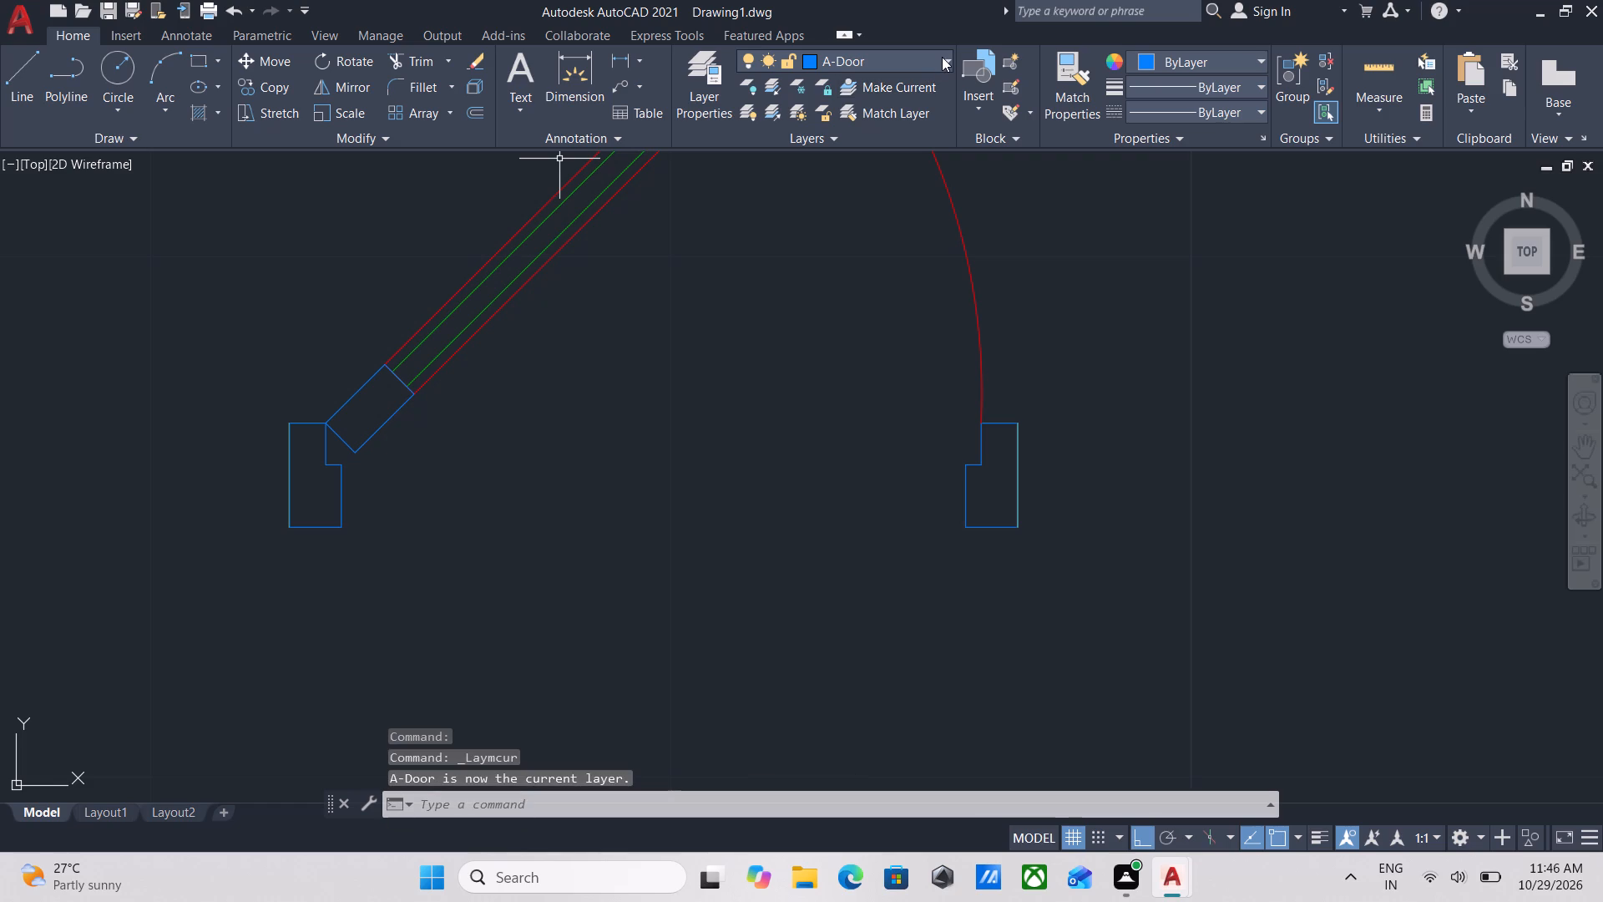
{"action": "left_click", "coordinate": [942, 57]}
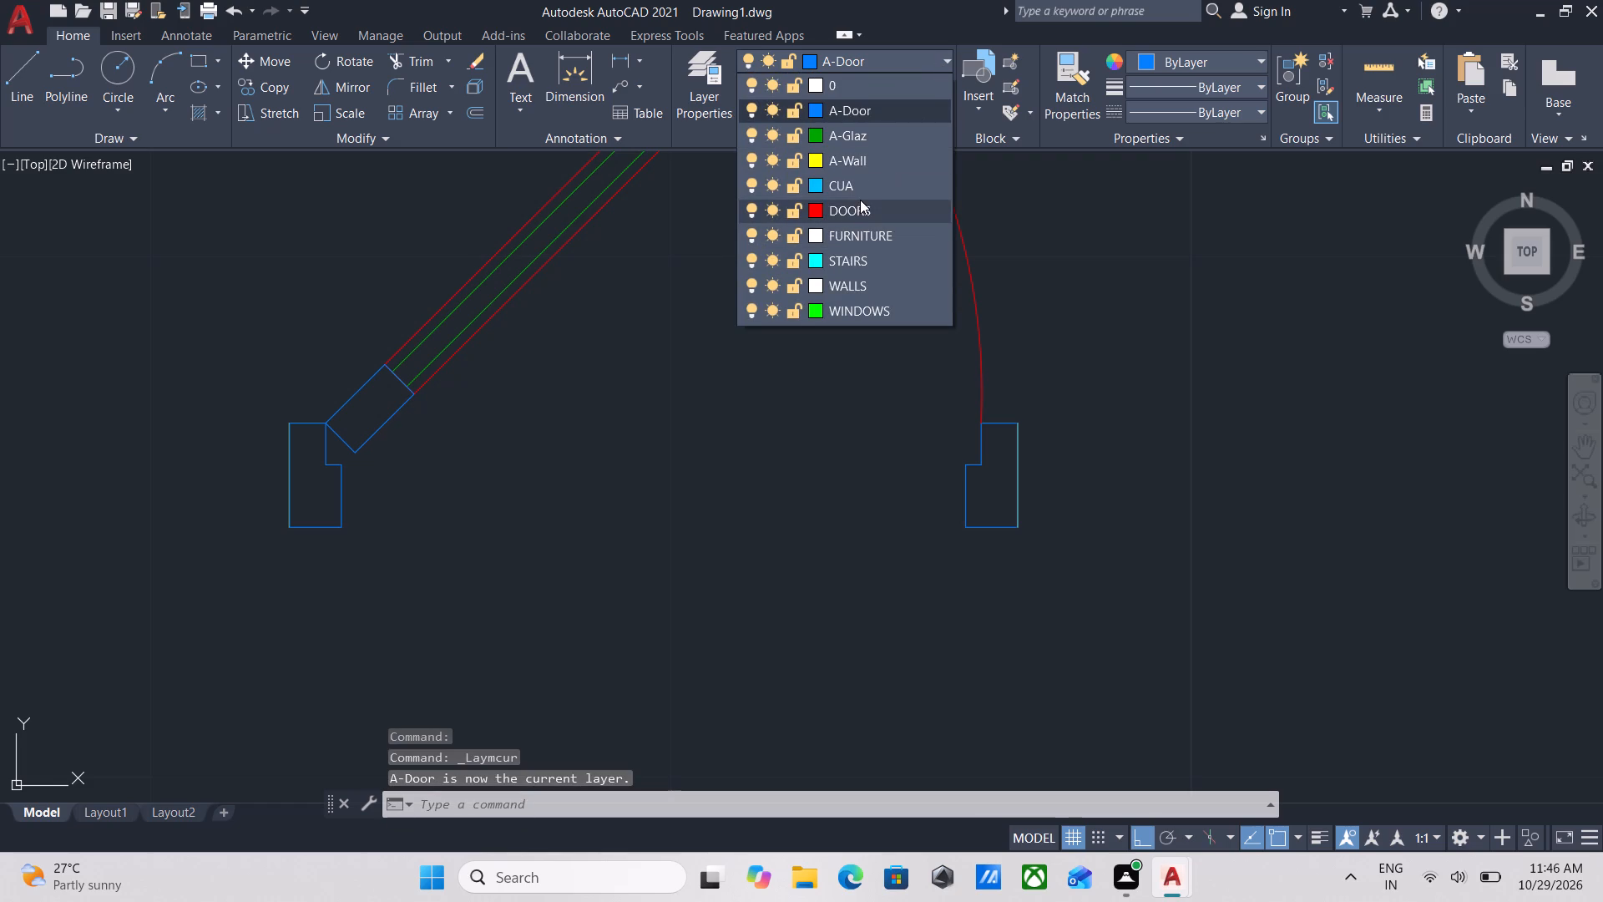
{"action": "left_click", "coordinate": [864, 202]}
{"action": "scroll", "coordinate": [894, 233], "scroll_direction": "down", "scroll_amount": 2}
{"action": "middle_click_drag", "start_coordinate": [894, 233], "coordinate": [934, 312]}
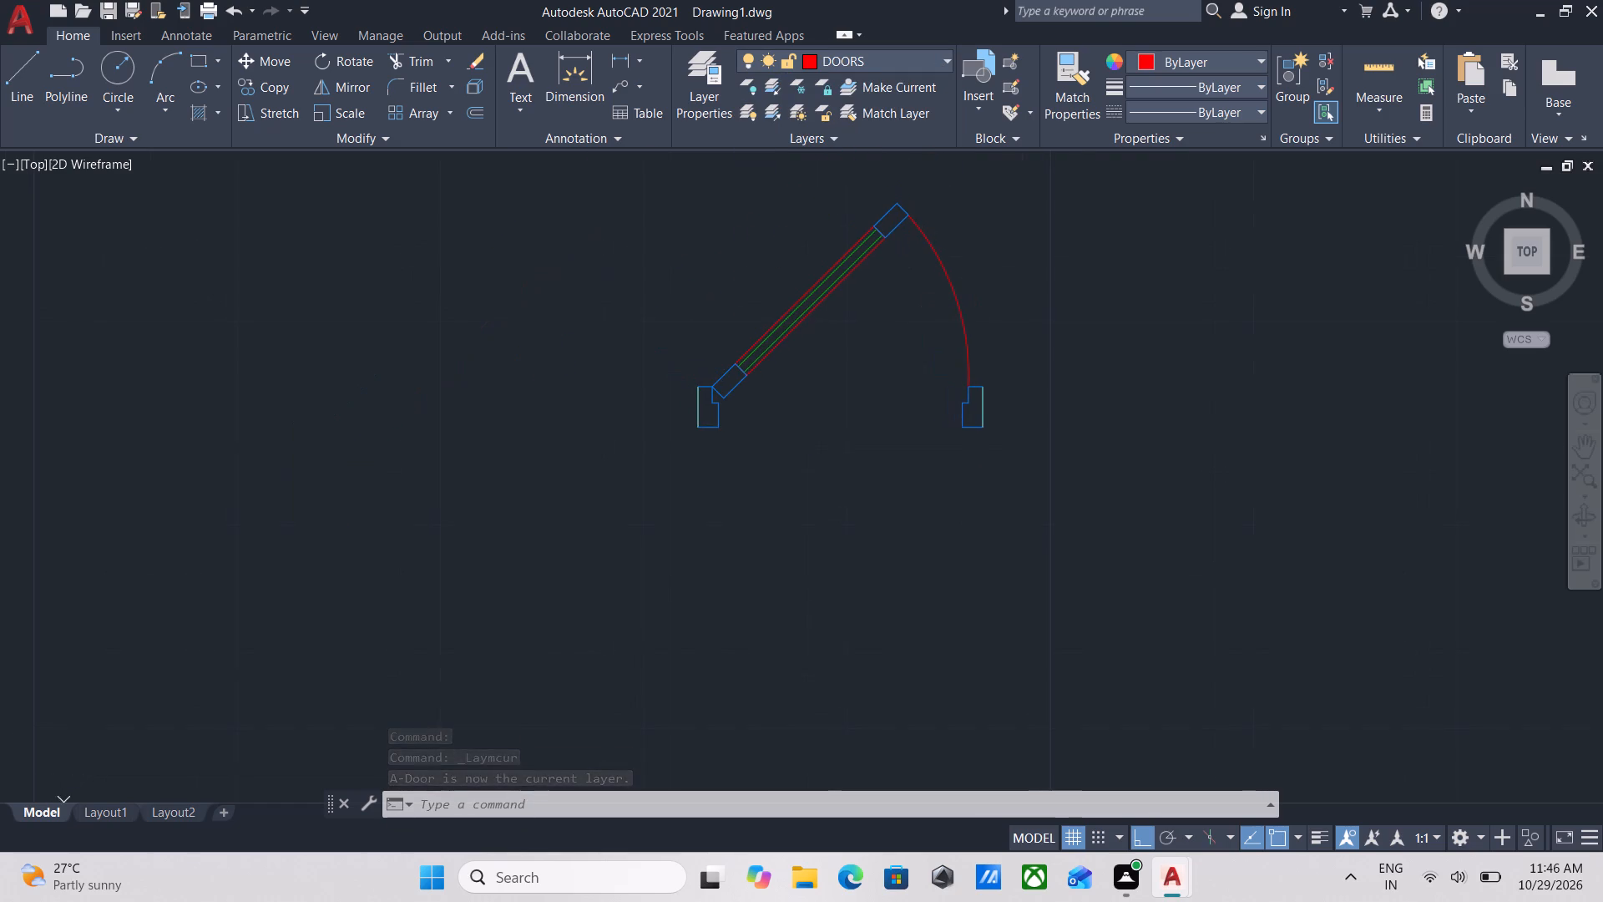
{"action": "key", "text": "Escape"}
Scale the half-open door block by reference from its lower outer frame corner, taking the overall frame width to 3'6".
{"action": "scroll", "coordinate": [986, 419], "scroll_direction": "up", "scroll_amount": 2}
{"action": "left_click", "coordinate": [1009, 434]}
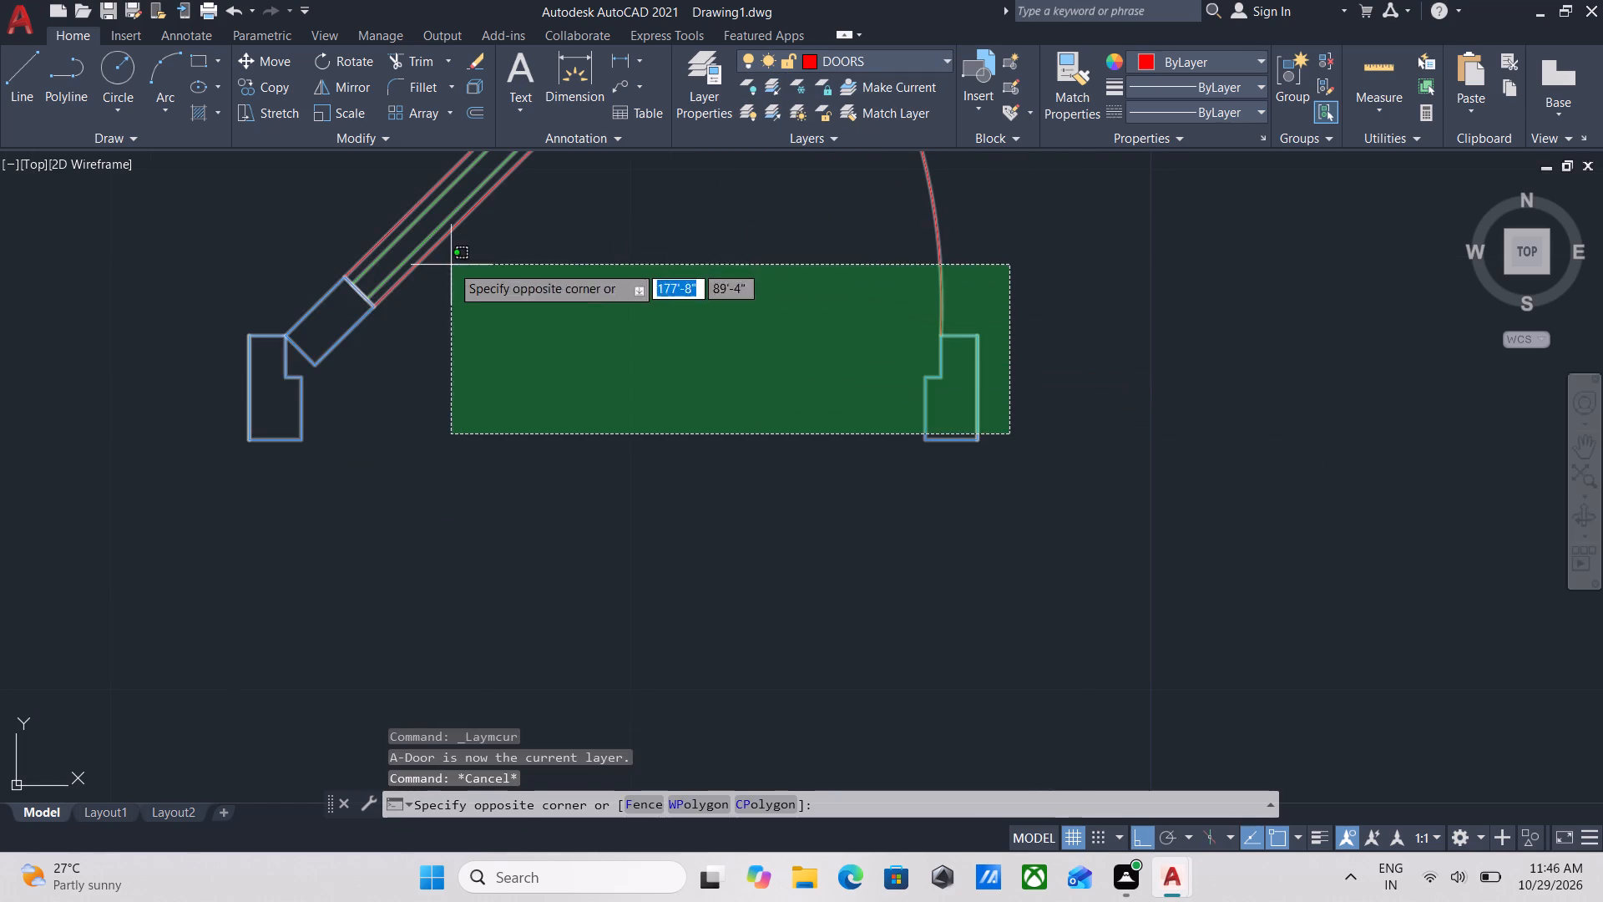
{"action": "left_click", "coordinate": [196, 270]}
{"action": "middle_click_drag", "start_coordinate": [359, 423], "coordinate": [614, 555]}
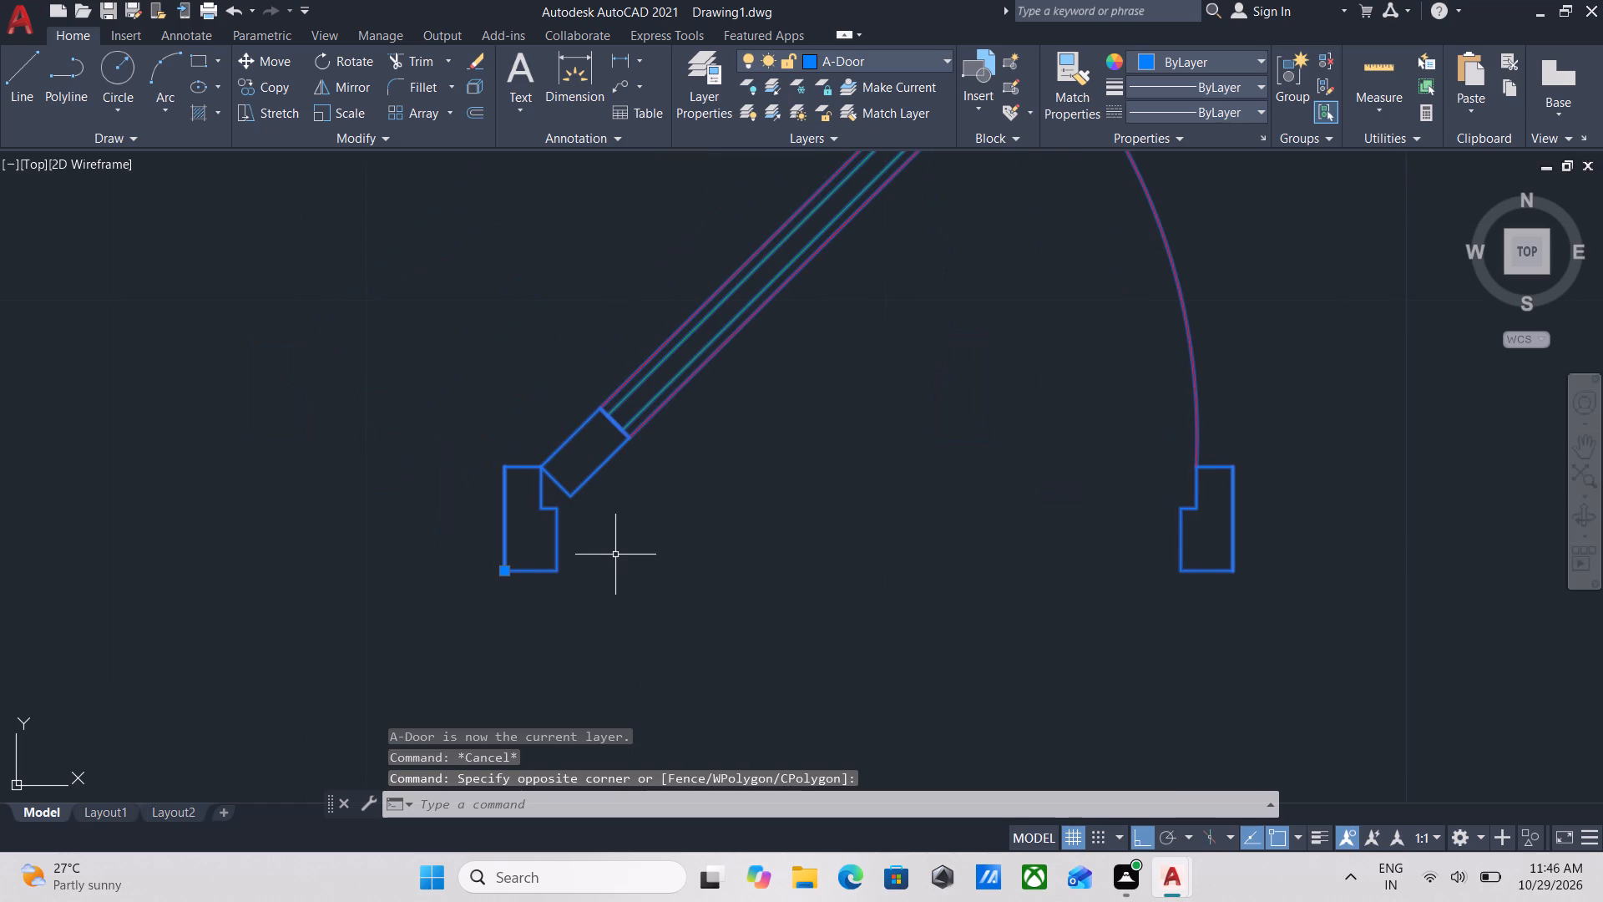
{"action": "type", "text": "SCA"}
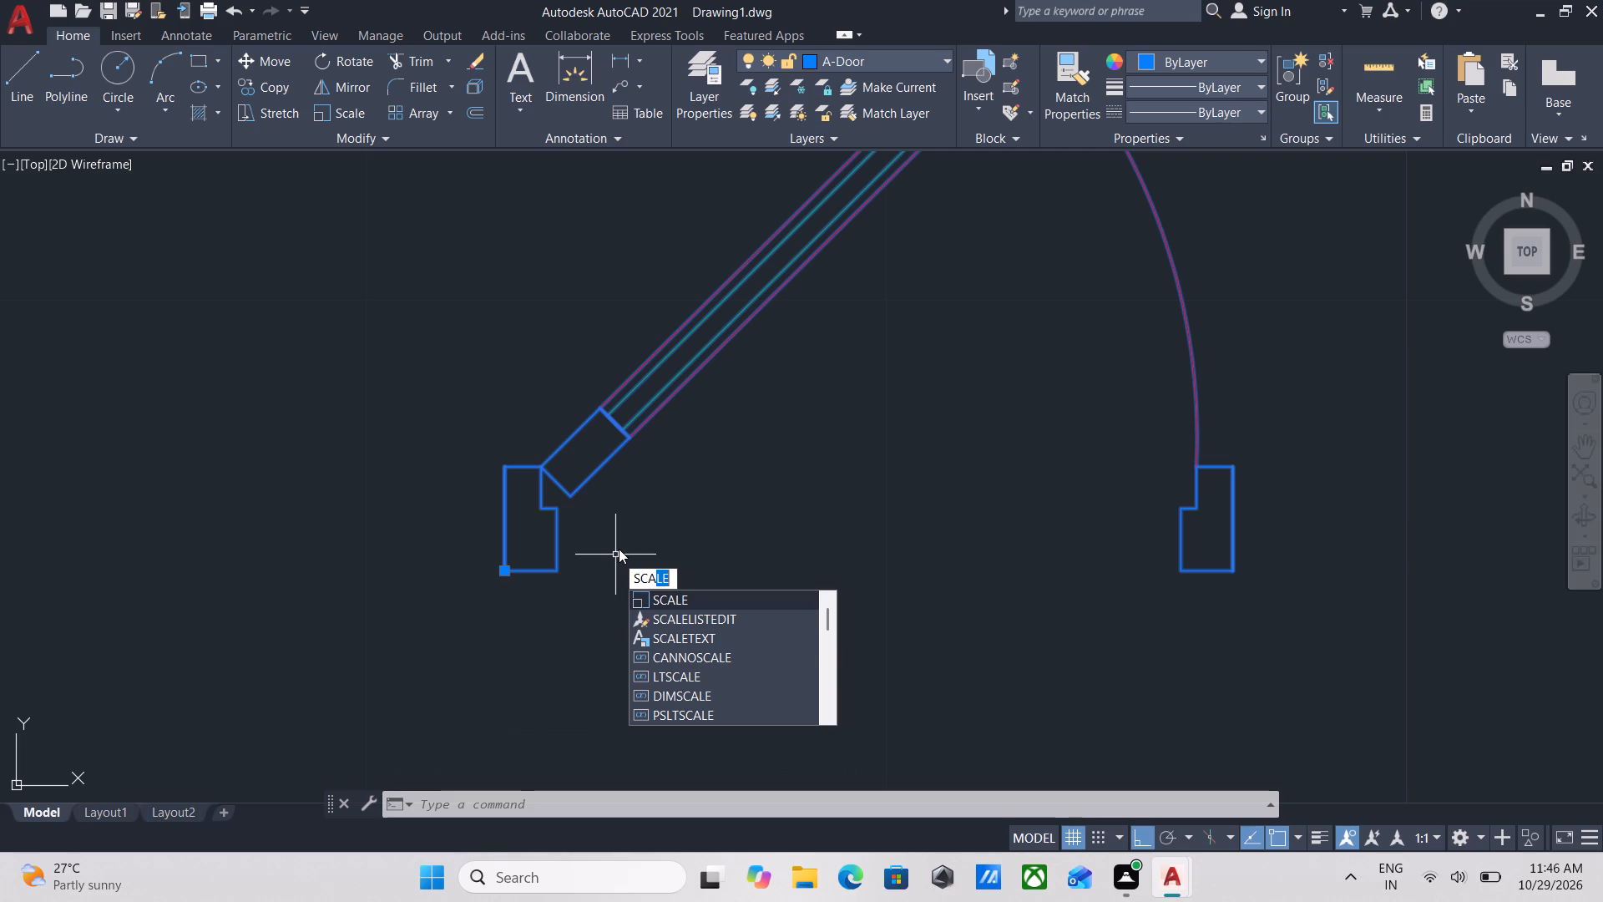
{"action": "key", "text": "Return"}
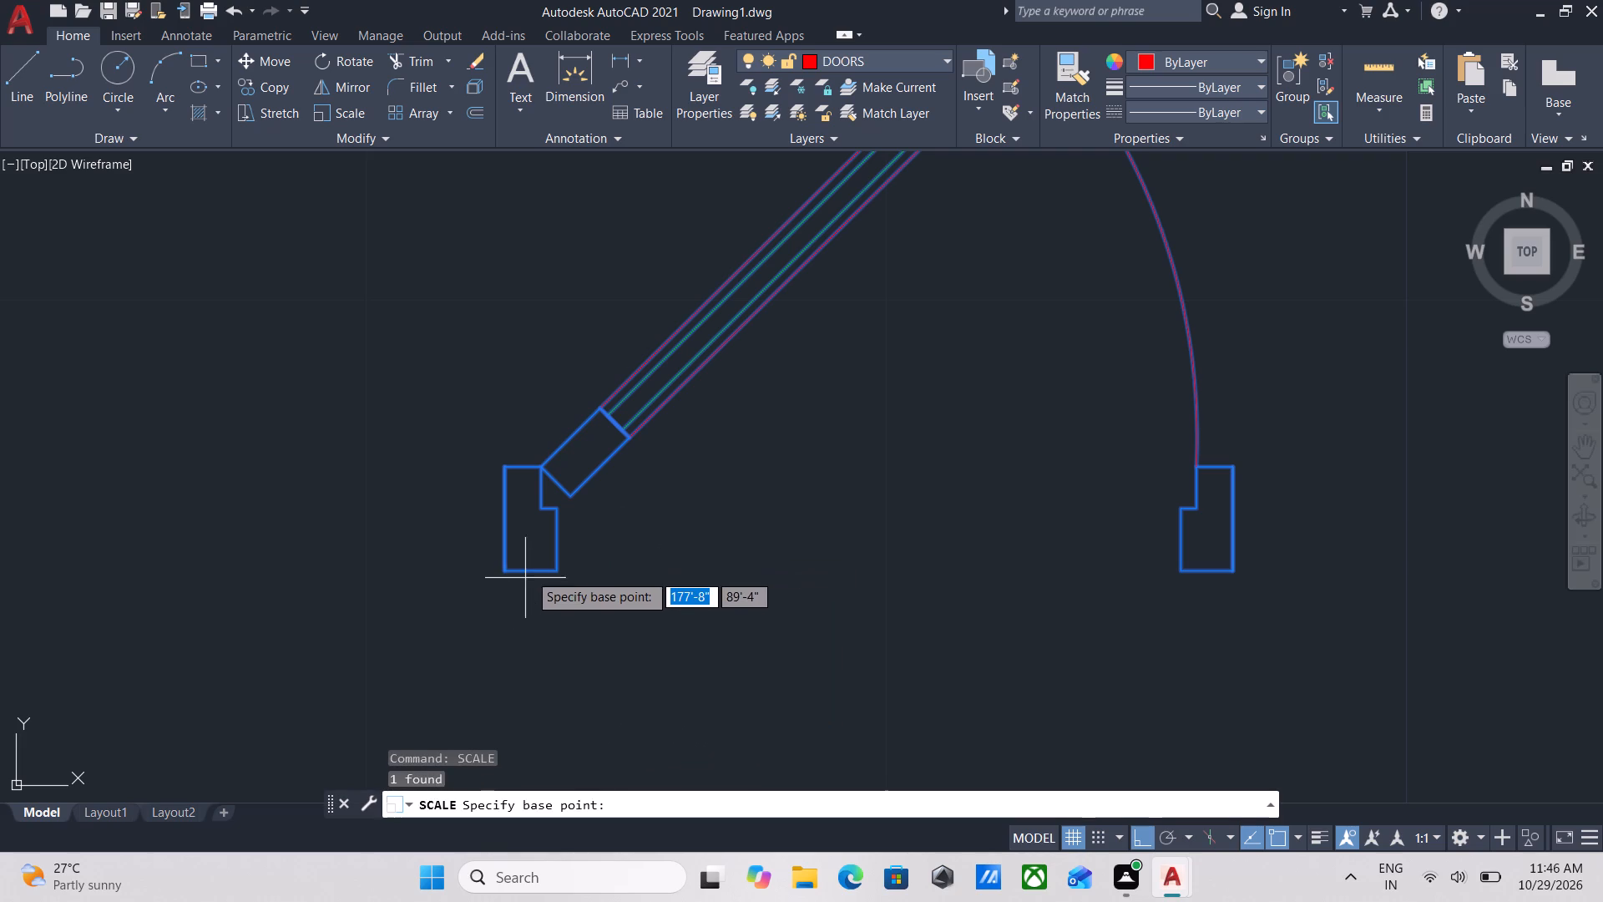
{"action": "left_click", "coordinate": [501, 574]}
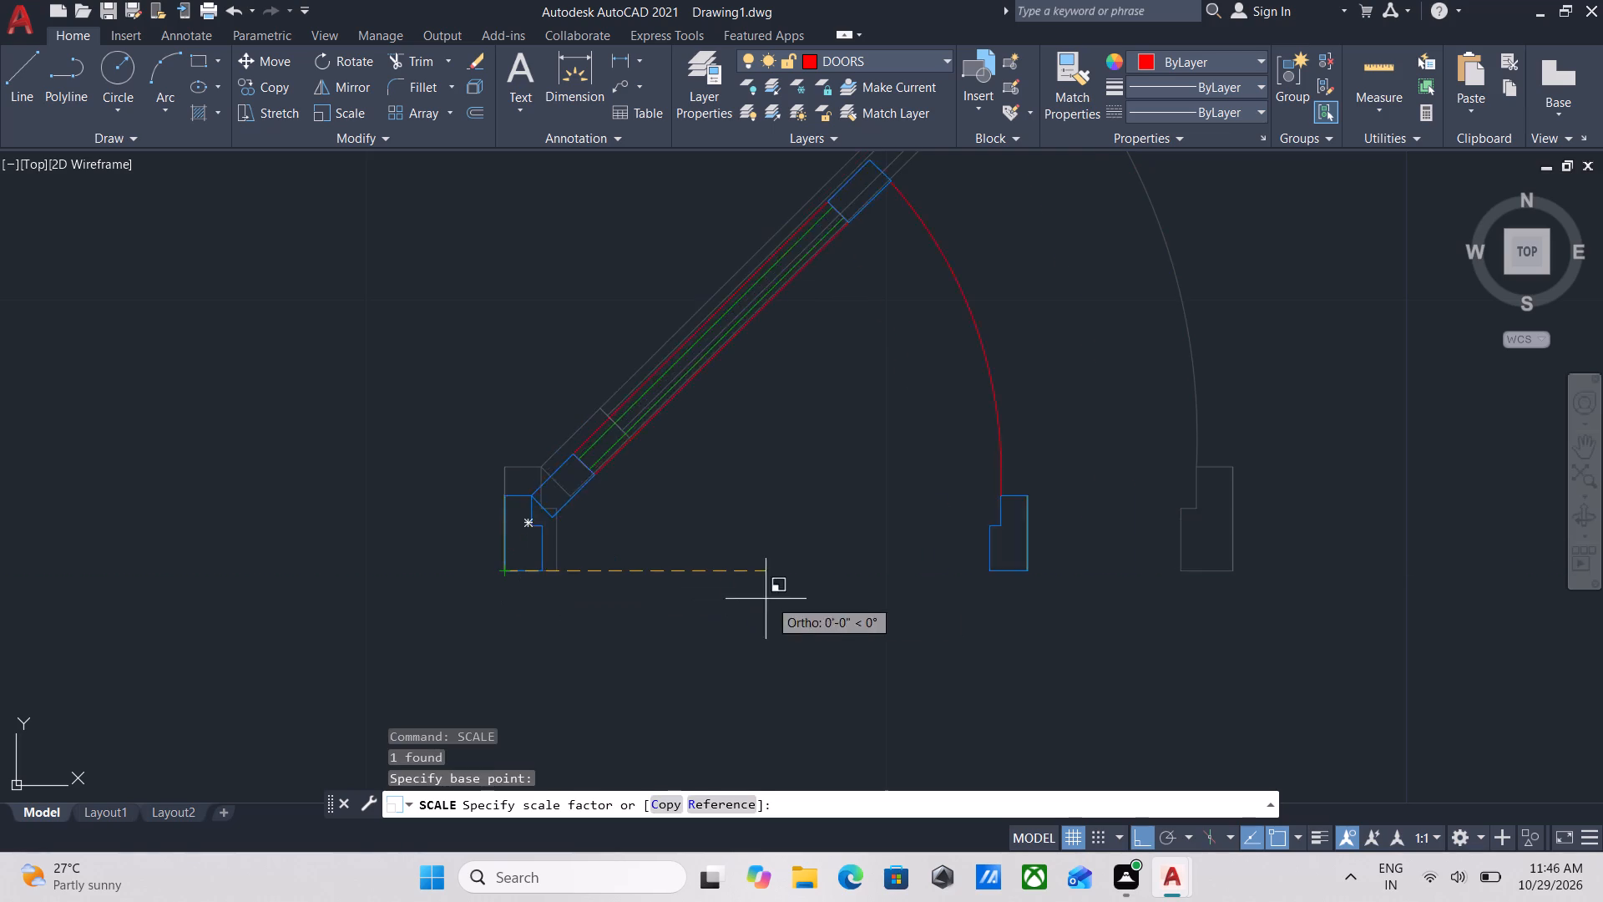
{"action": "middle_click_drag", "start_coordinate": [1002, 600], "coordinate": [857, 626]}
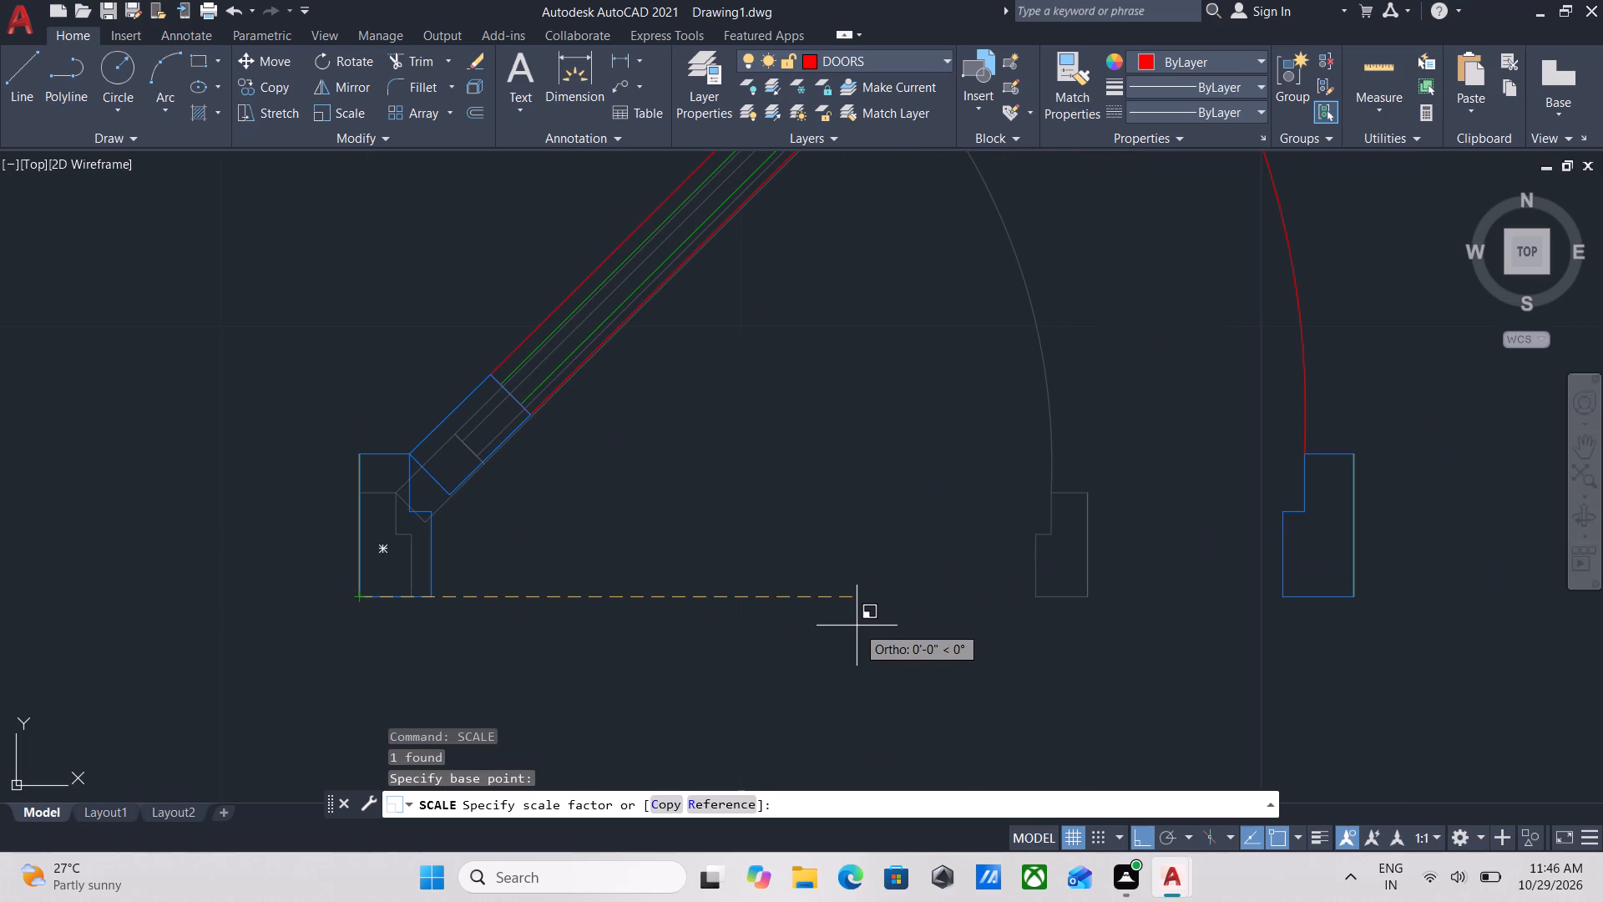
{"action": "key", "text": "r"}
{"action": "key", "text": "Return"}
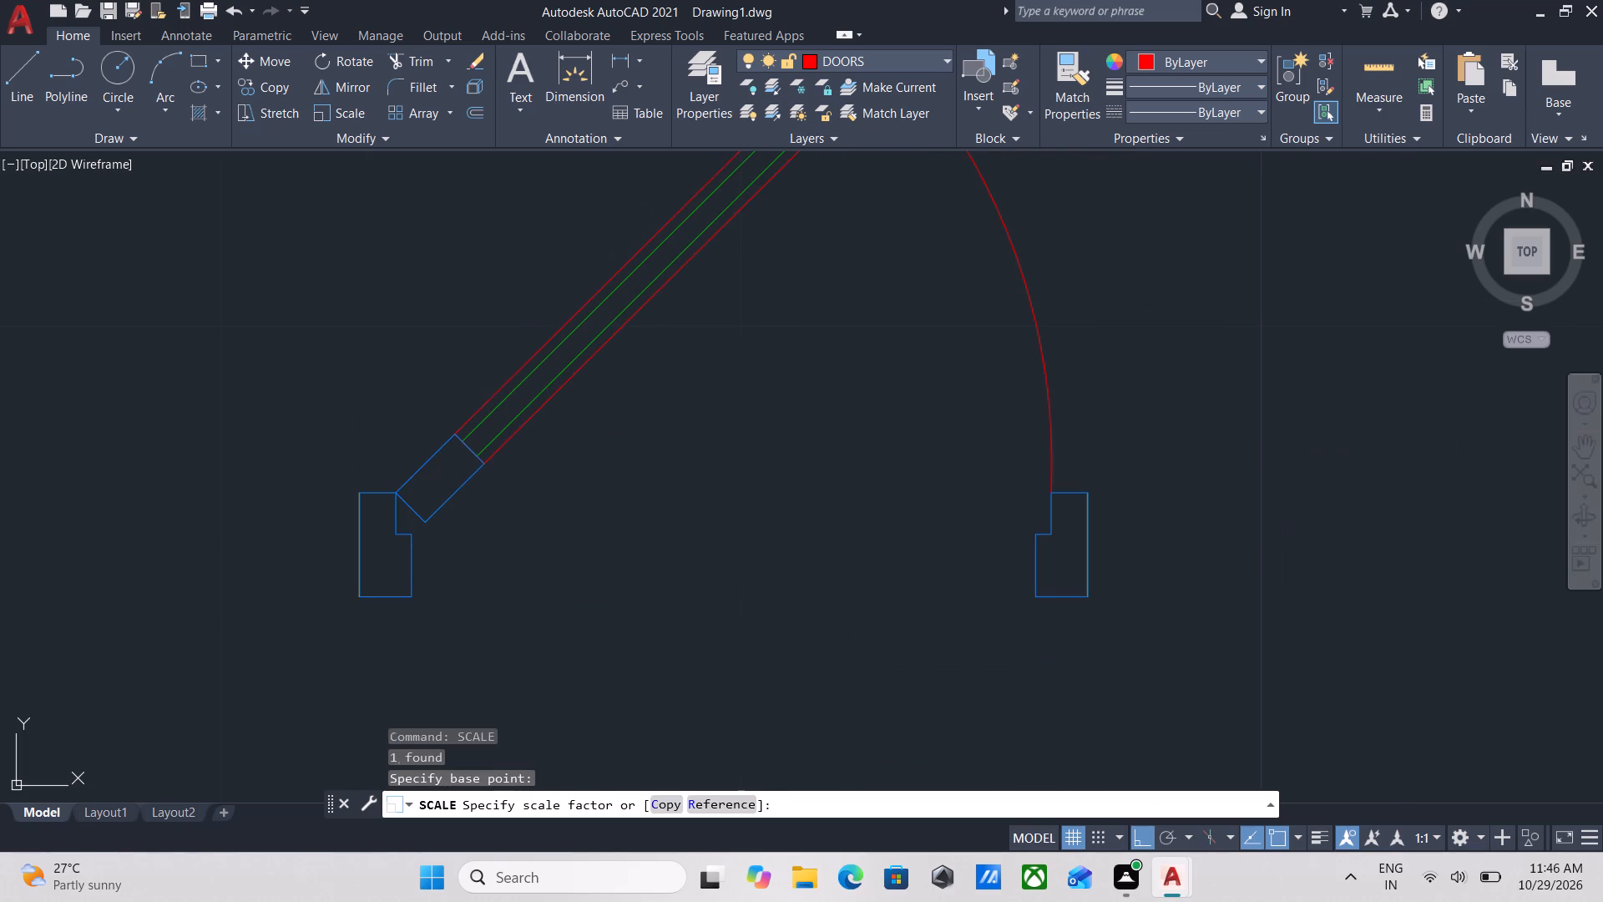
{"action": "left_click", "coordinate": [364, 593]}
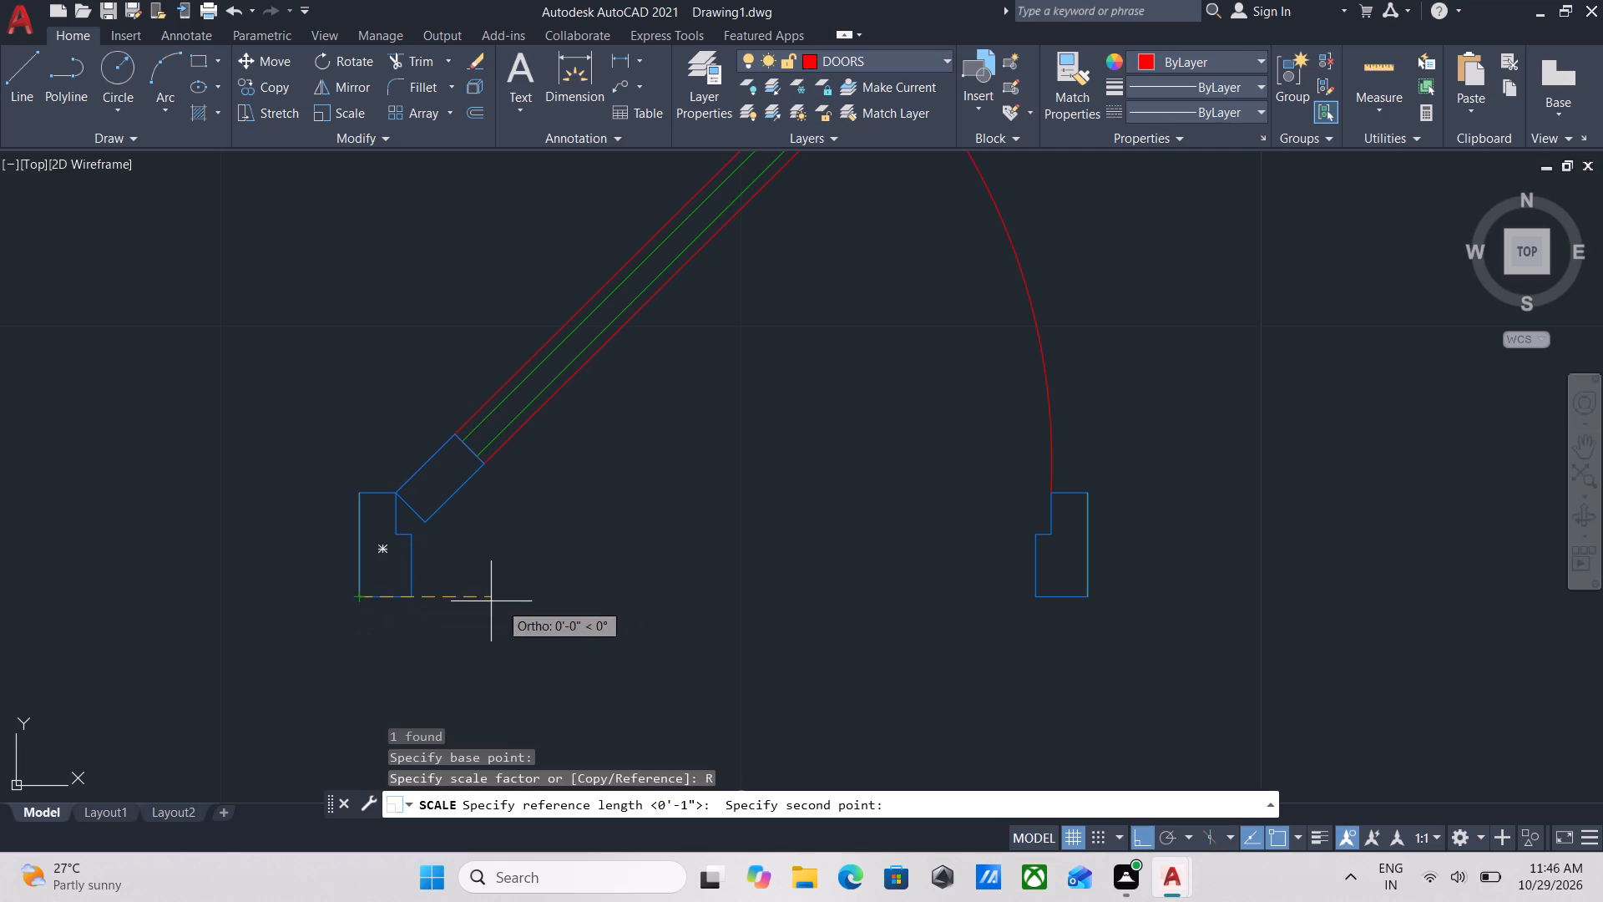
{"action": "left_click", "coordinate": [1094, 594]}
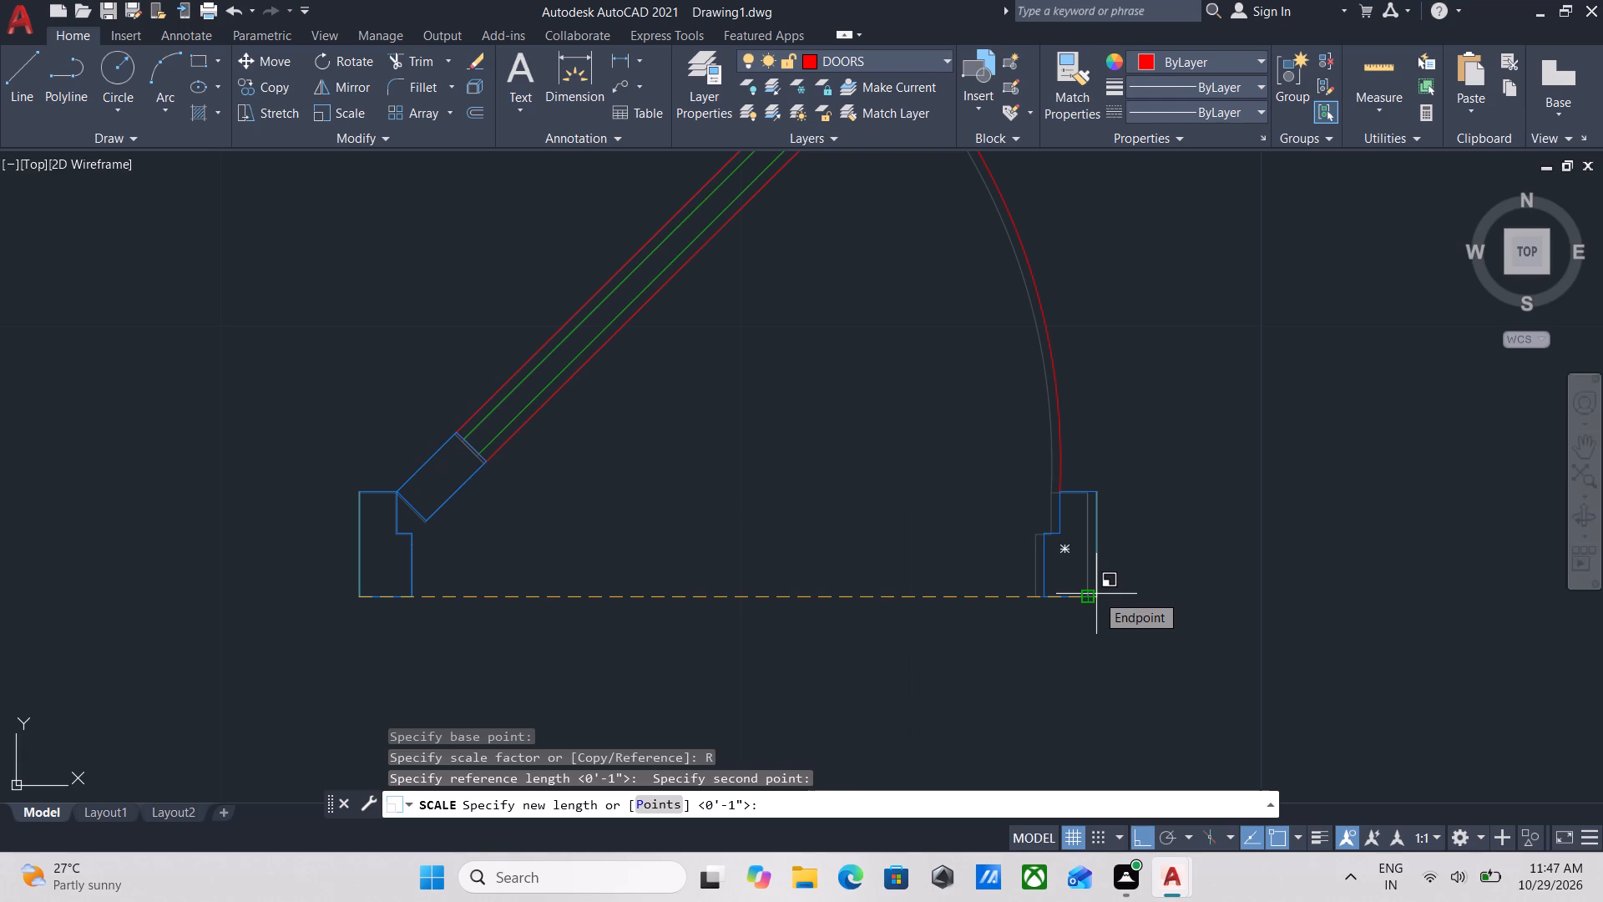
{"action": "scroll", "coordinate": [1235, 616], "scroll_direction": "down", "scroll_amount": 2}
{"action": "middle_click_drag", "start_coordinate": [1235, 616], "coordinate": [1019, 656]}
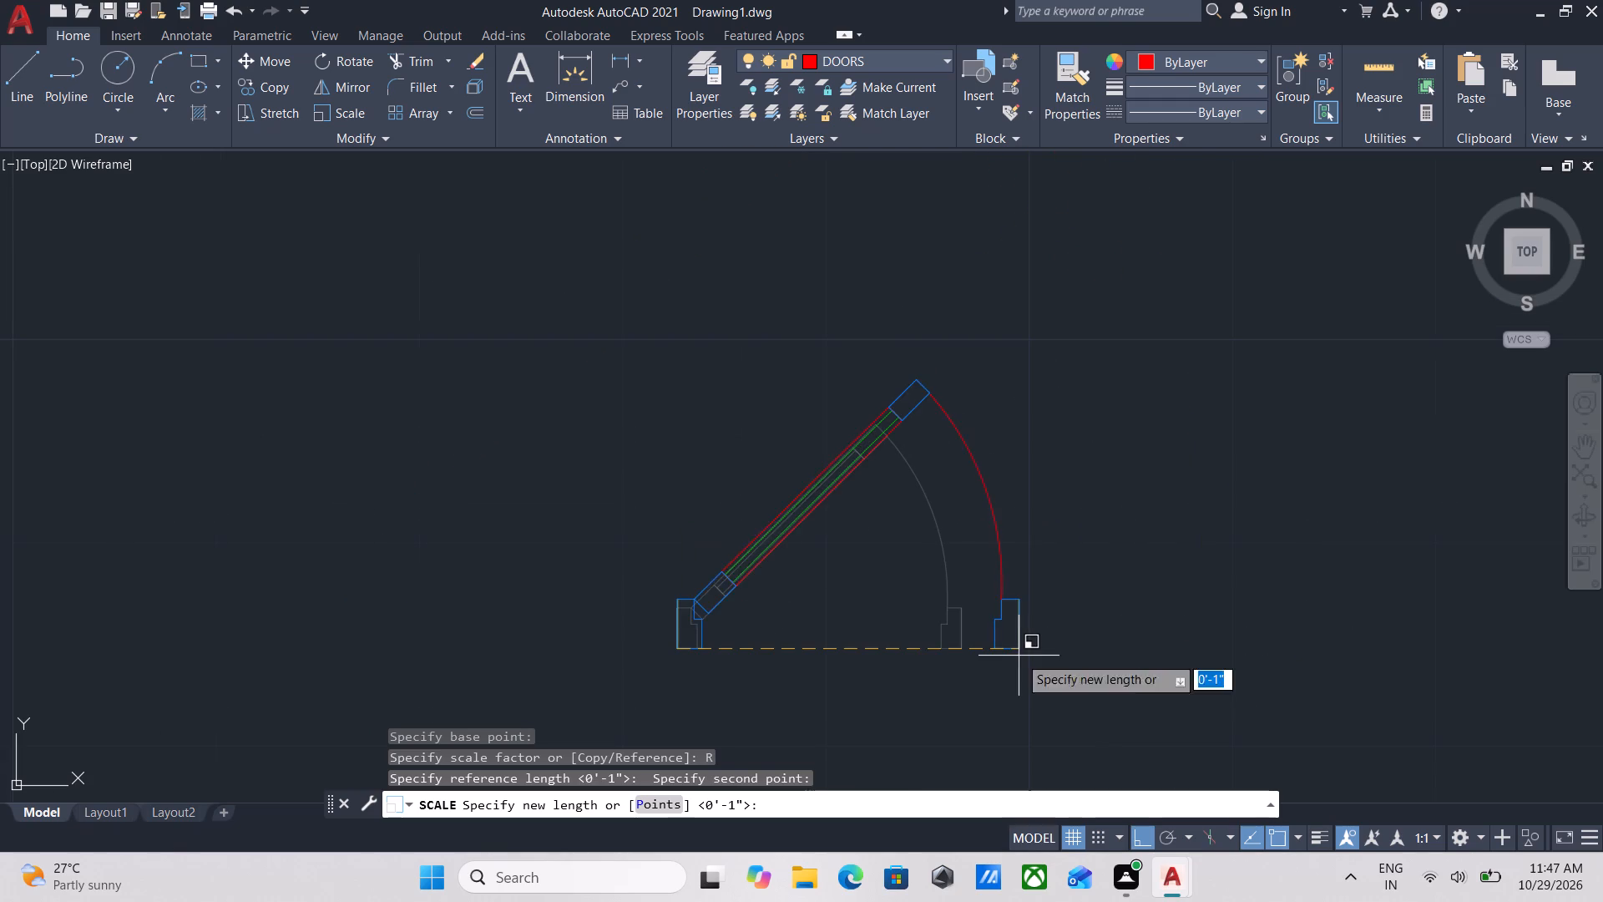
{"action": "scroll", "coordinate": [1090, 645], "scroll_direction": "down", "scroll_amount": 1}
{"action": "middle_click_drag", "start_coordinate": [1090, 645], "coordinate": [958, 660]}
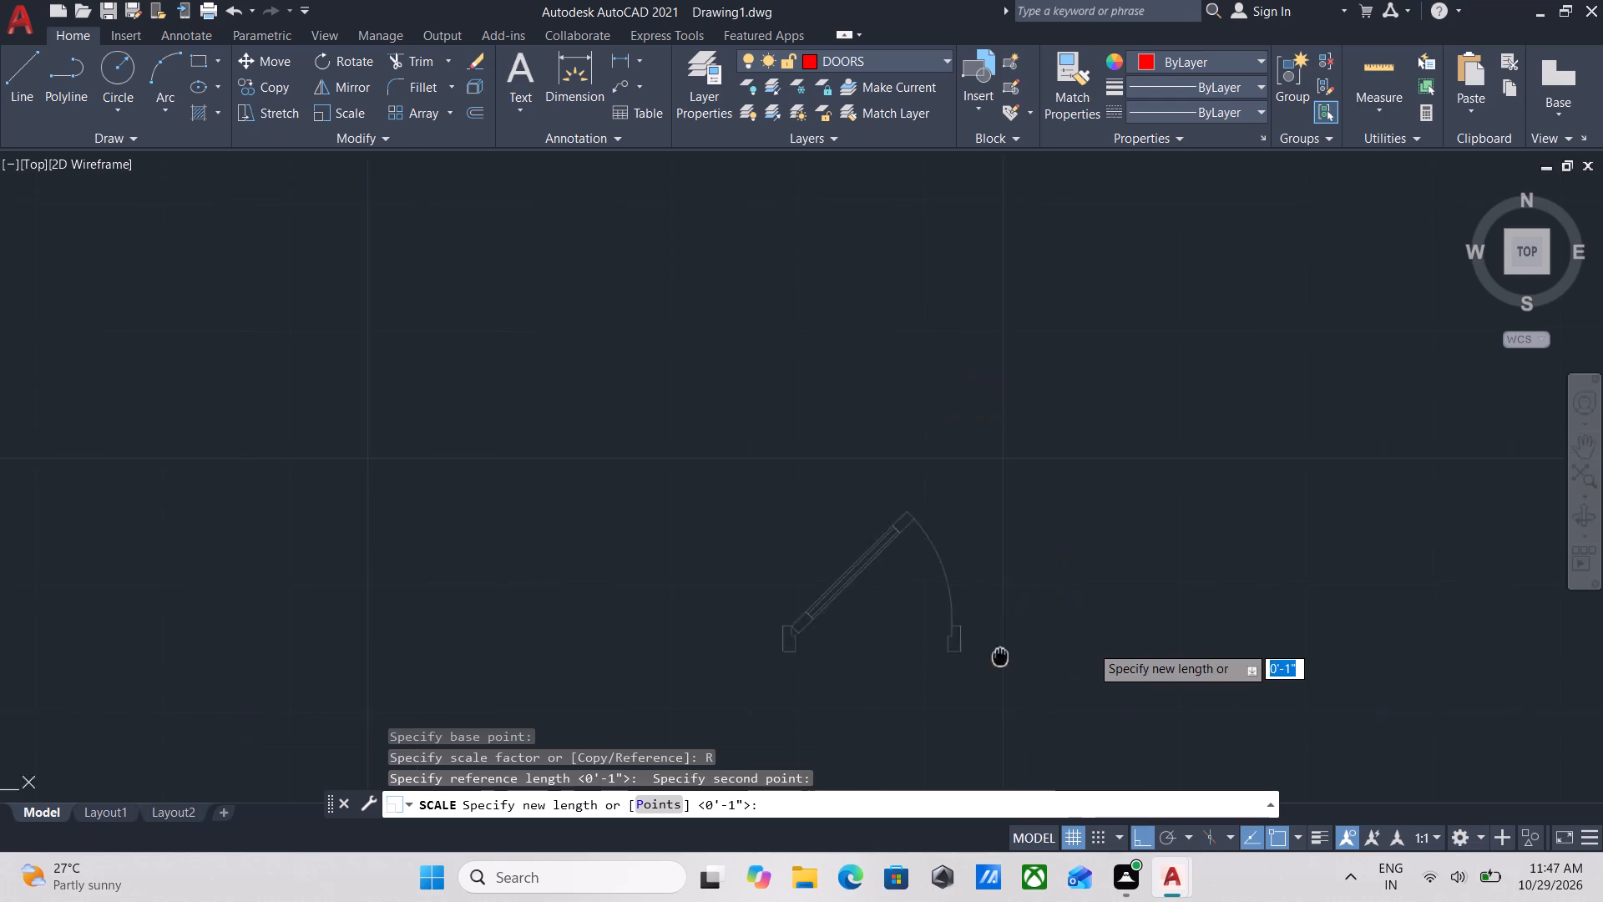
{"action": "middle_click_drag", "start_coordinate": [958, 660], "coordinate": [928, 666]}
{"action": "scroll", "coordinate": [776, 677], "scroll_direction": "up", "scroll_amount": 4}
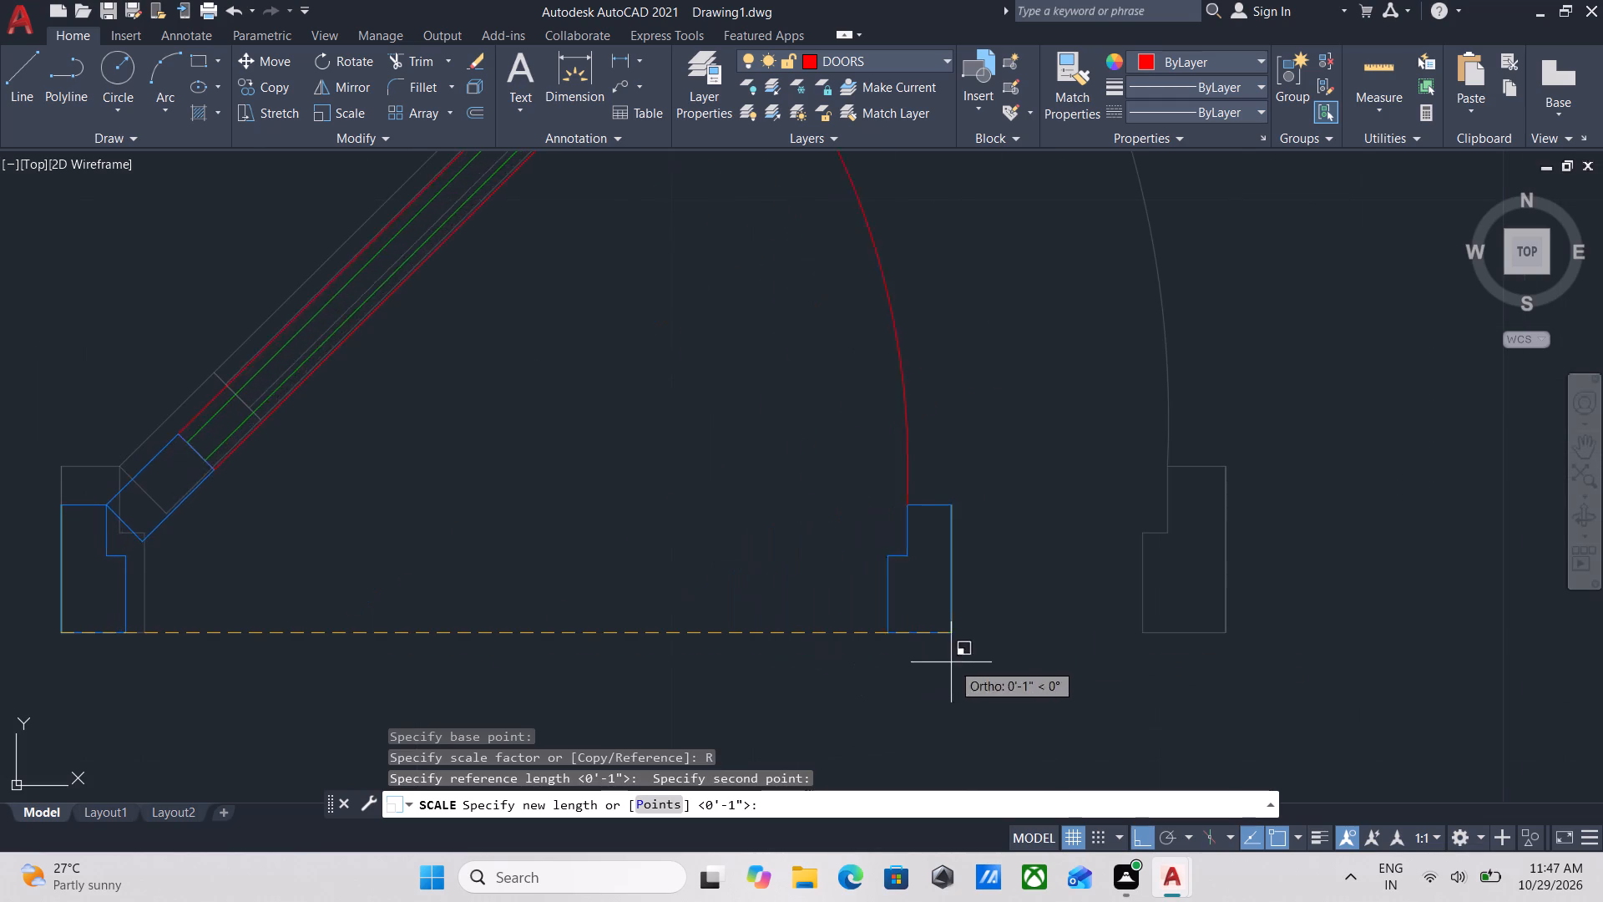
{"action": "middle_click_drag", "start_coordinate": [1019, 661], "coordinate": [807, 694]}
{"action": "scroll", "coordinate": [1276, 631], "scroll_direction": "down", "scroll_amount": 1}
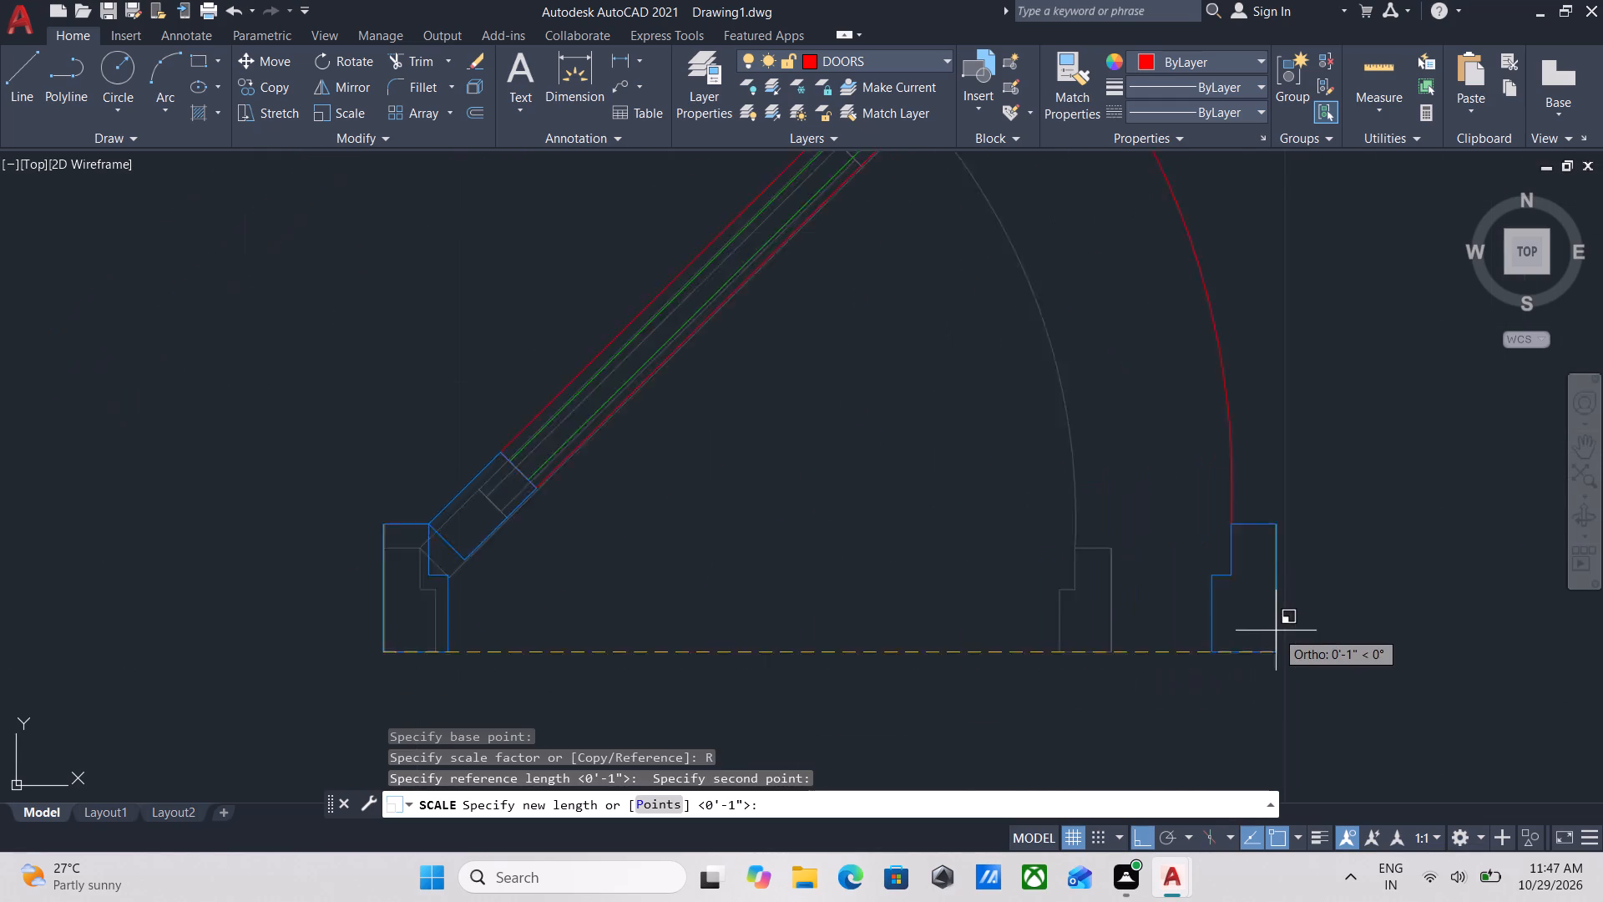
{"action": "scroll", "coordinate": [1276, 631], "scroll_direction": "down", "scroll_amount": 1}
{"action": "middle_click", "coordinate": [1276, 631]}
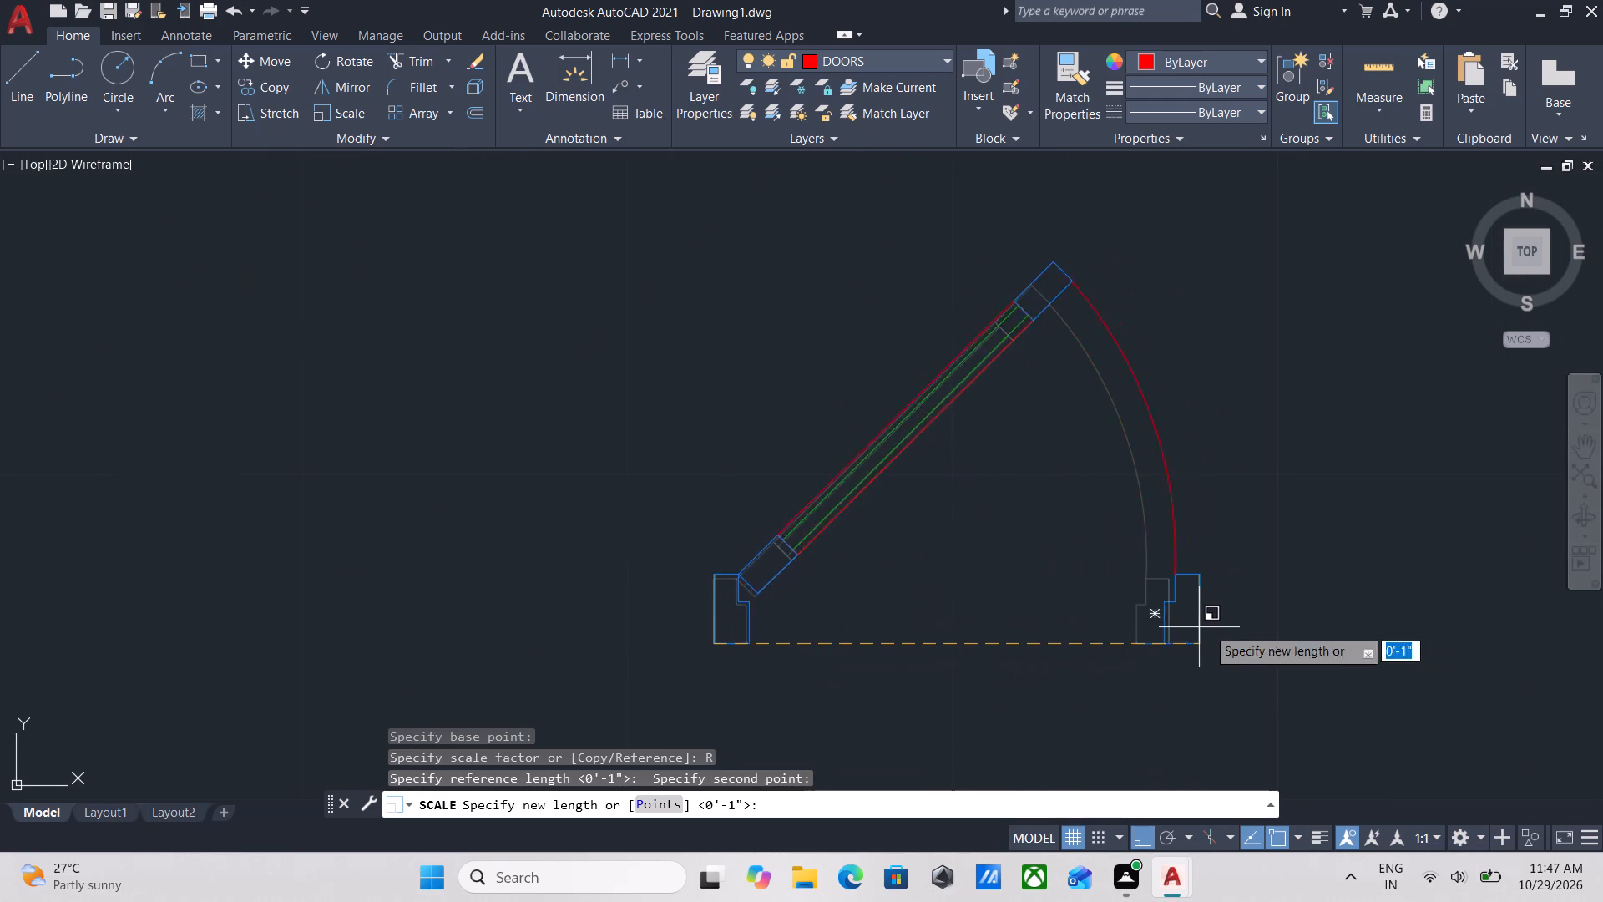
{"action": "middle_click_drag", "start_coordinate": [1224, 627], "coordinate": [947, 643]}
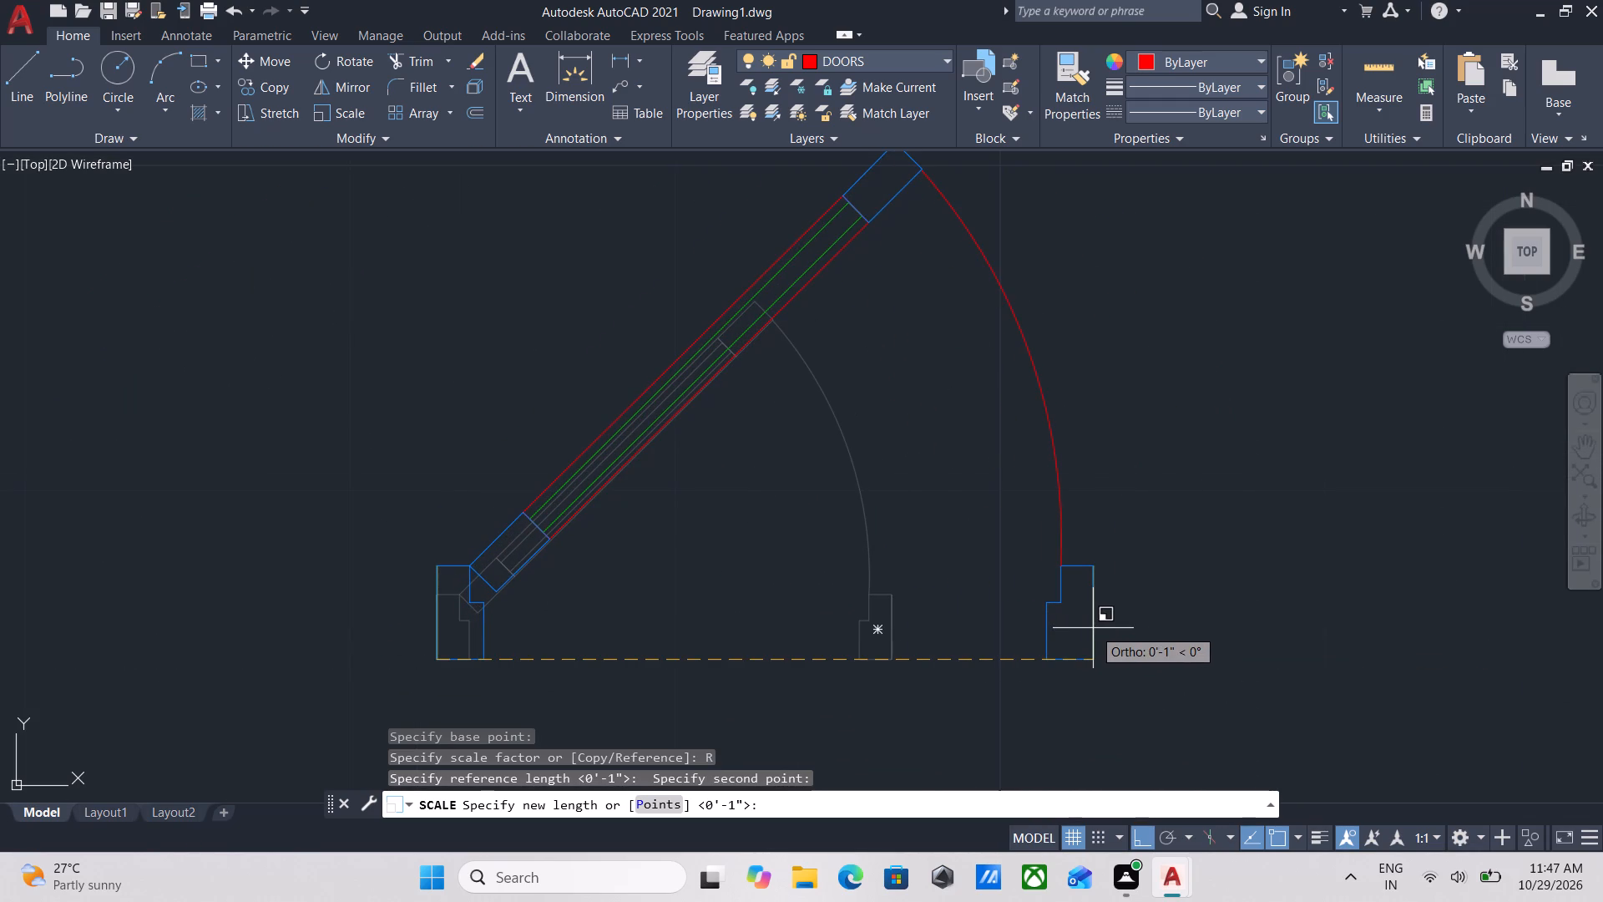
{"action": "key", "text": "3"}
{"action": "key", "text": "apostrophe"}
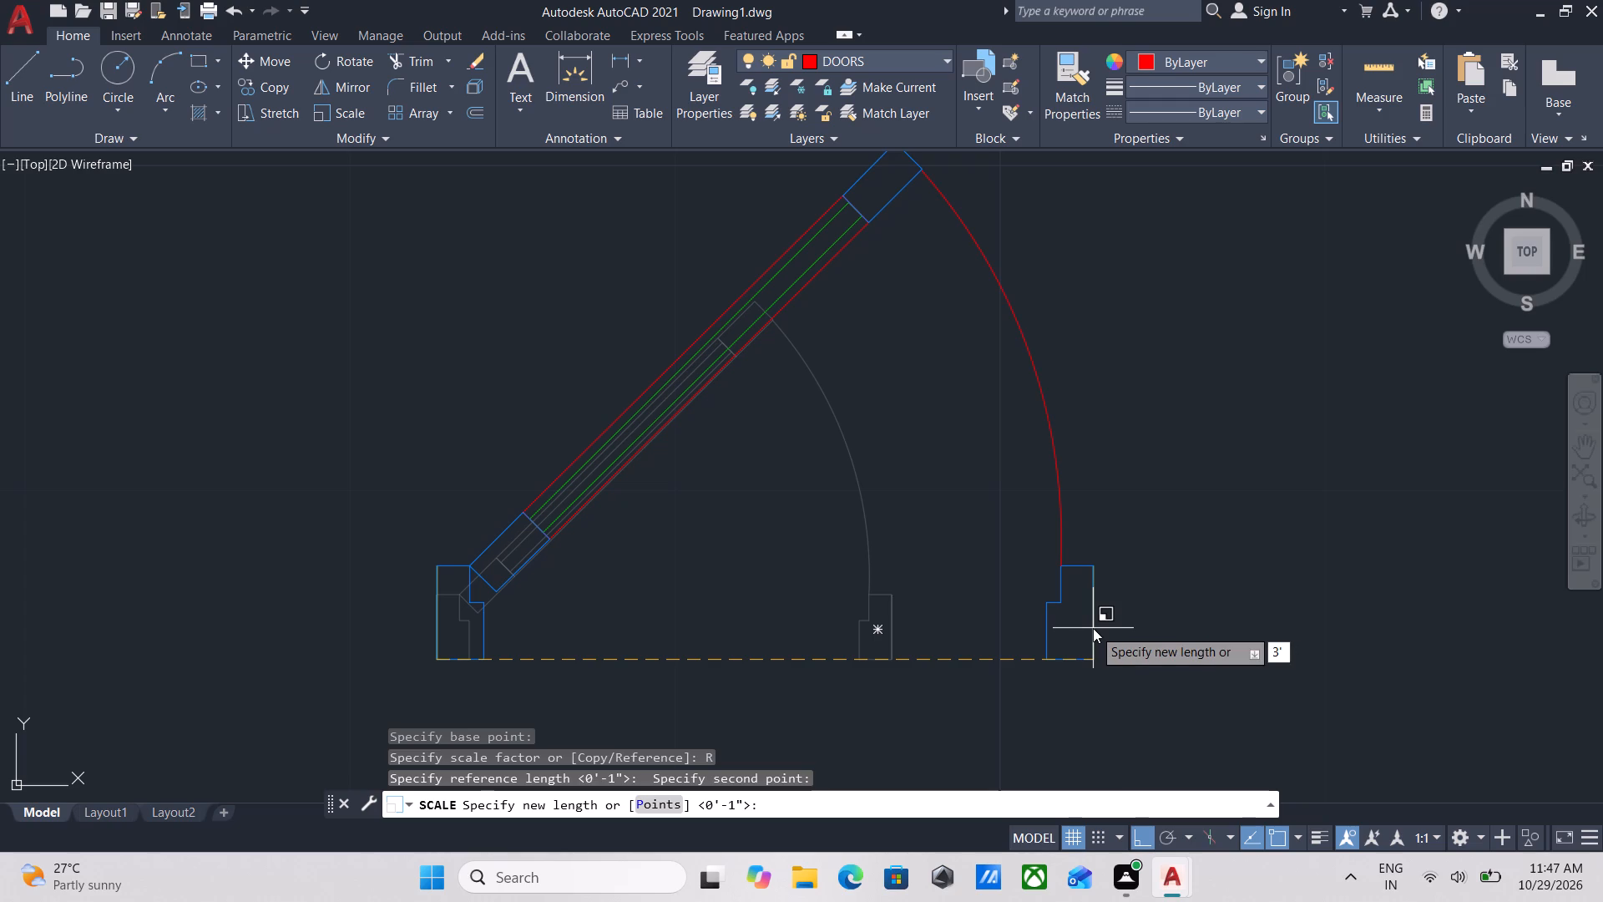
{"action": "key", "text": "6"}
{"action": "key", "text": "Return"}
Scale the fully open single door block by reference from its lower outer frame corner, taking the overall frame width to 2'.
{"action": "scroll", "coordinate": [1093, 628], "scroll_direction": "down", "scroll_amount": 2}
{"action": "scroll", "coordinate": [1093, 628], "scroll_direction": "up", "scroll_amount": 2}
{"action": "scroll", "coordinate": [1093, 628], "scroll_direction": "down", "scroll_amount": 4}
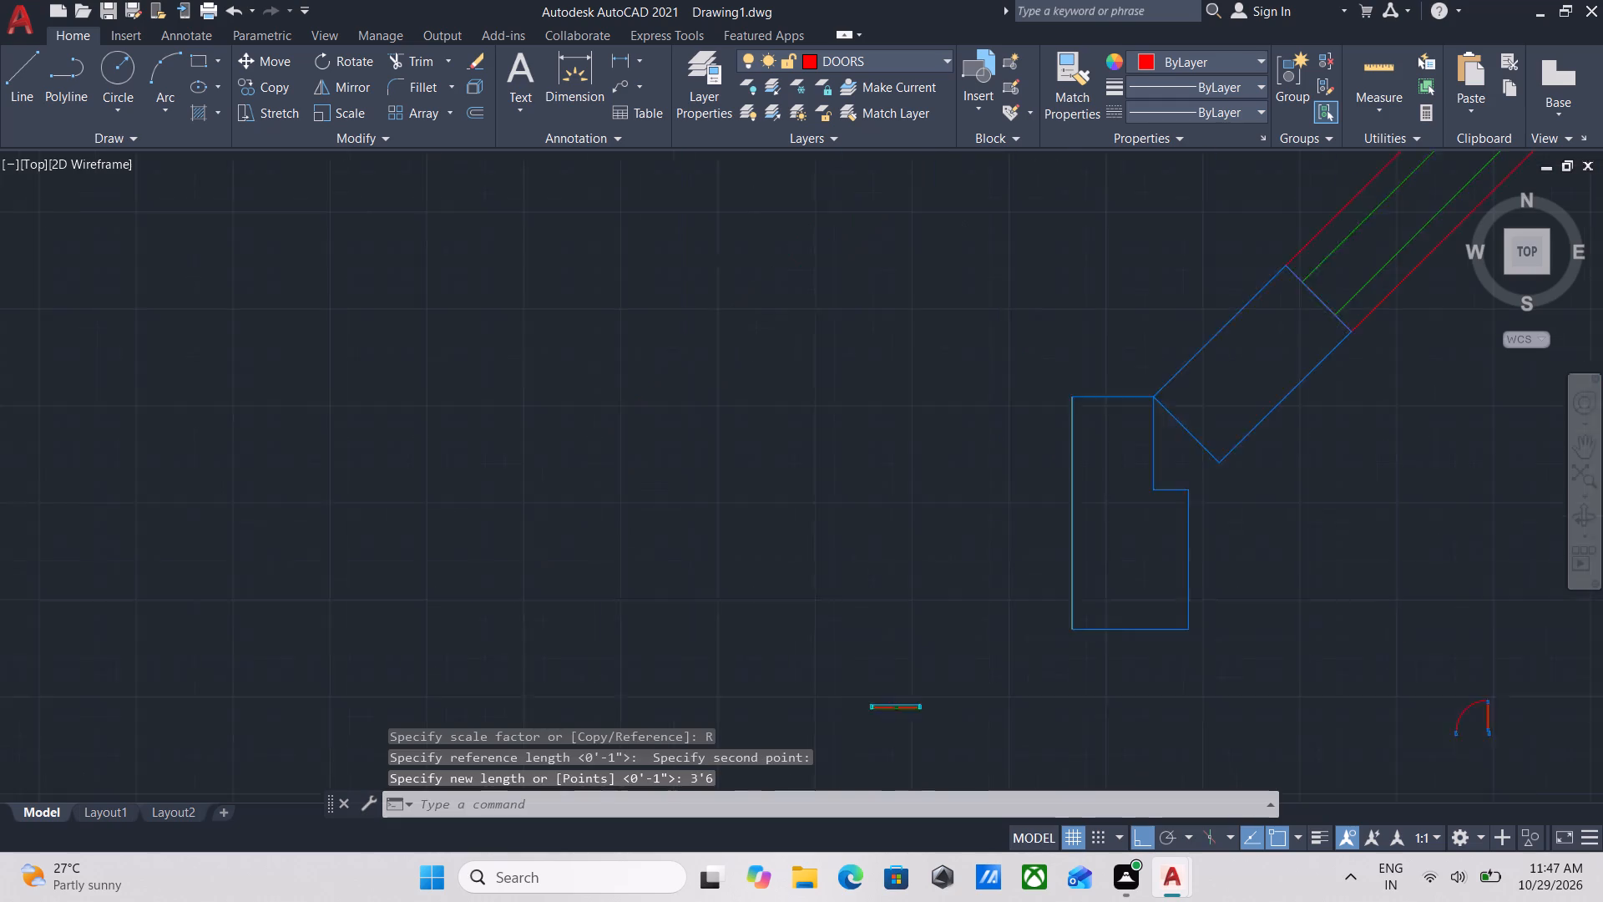
{"action": "scroll", "coordinate": [1117, 627], "scroll_direction": "down", "scroll_amount": 4}
{"action": "middle_click_drag", "start_coordinate": [1177, 634], "coordinate": [937, 662]}
{"action": "scroll", "coordinate": [1105, 631], "scroll_direction": "down", "scroll_amount": 3}
{"action": "middle_click_drag", "start_coordinate": [1105, 631], "coordinate": [1021, 631]}
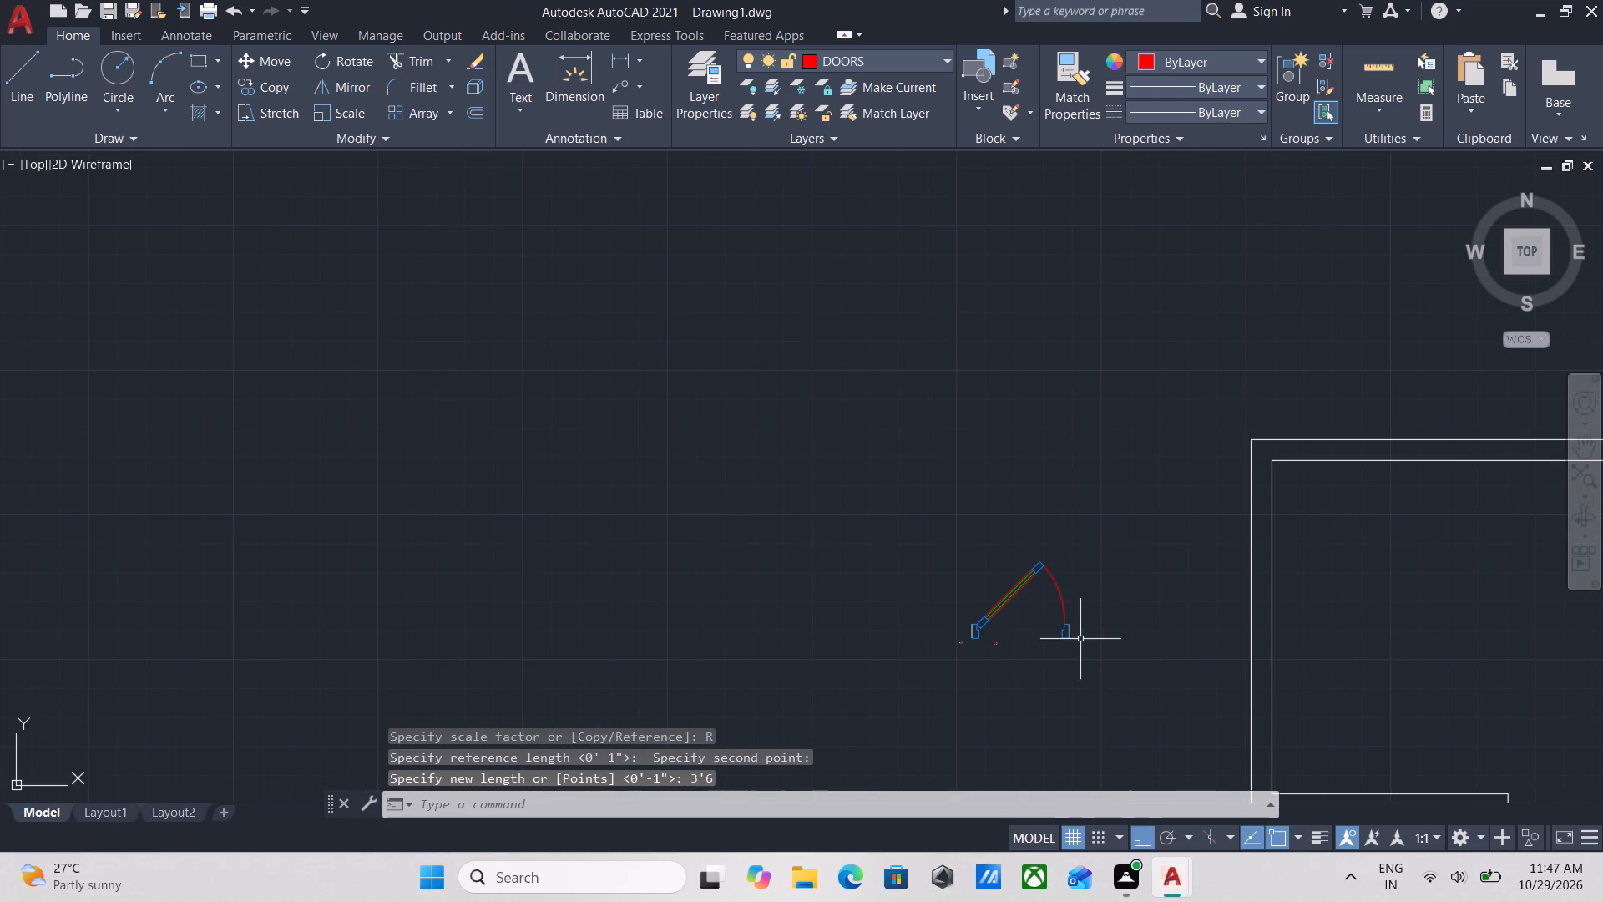
{"action": "middle_click_drag", "start_coordinate": [1080, 639], "coordinate": [967, 606]}
{"action": "scroll", "coordinate": [953, 613], "scroll_direction": "up", "scroll_amount": 3}
{"action": "scroll", "coordinate": [682, 607], "scroll_direction": "up", "scroll_amount": 2}
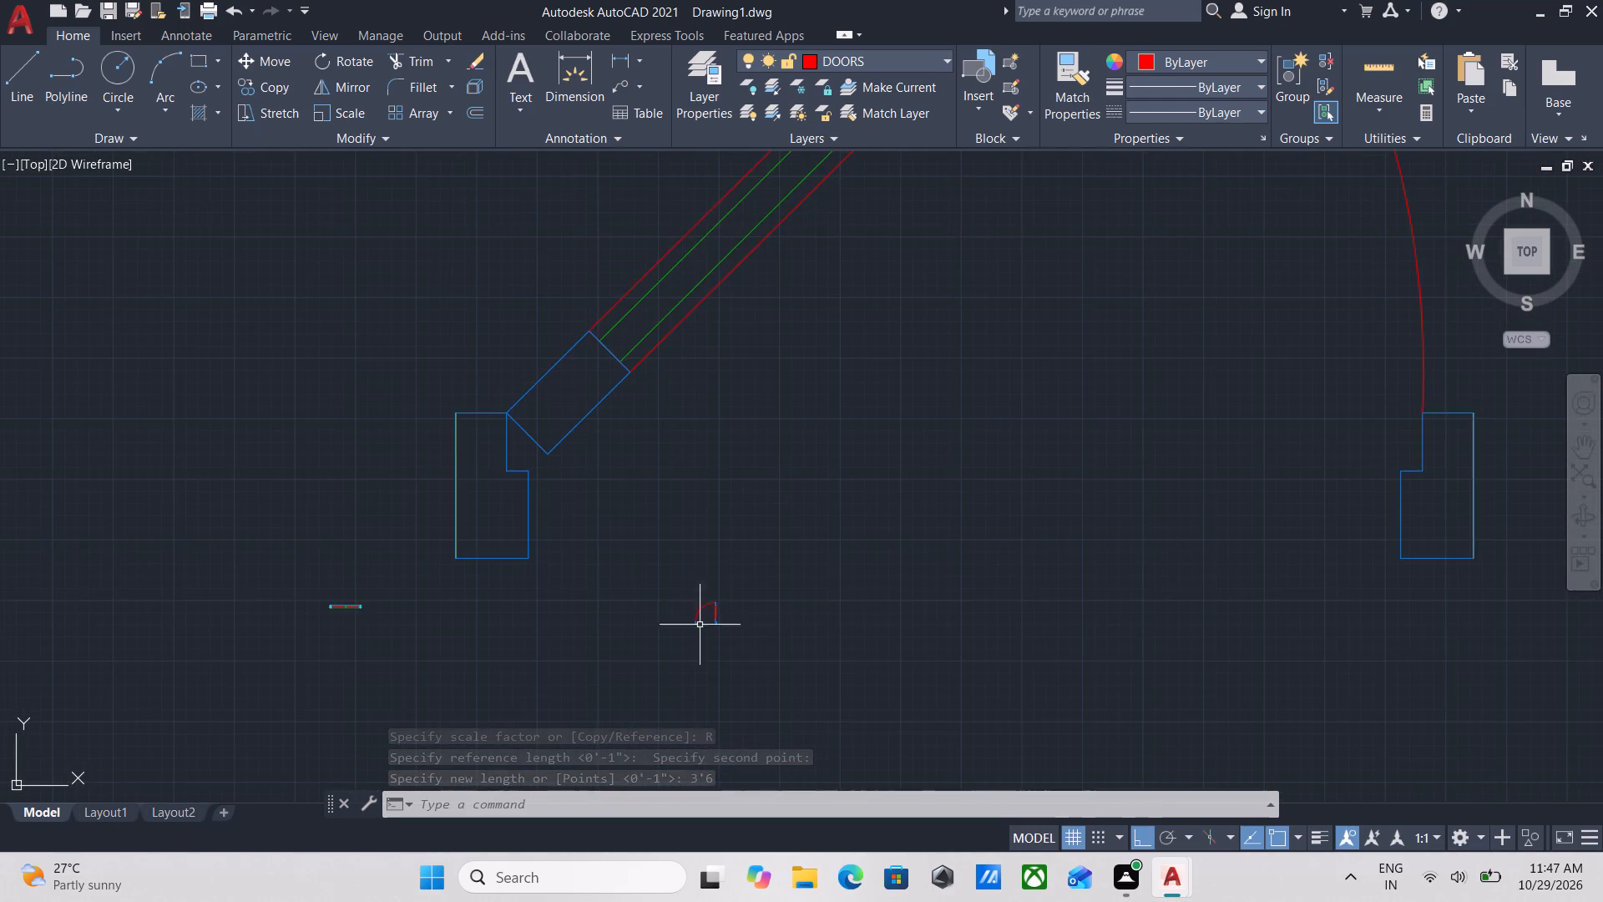
{"action": "scroll", "coordinate": [726, 651], "scroll_direction": "up", "scroll_amount": 5}
{"action": "middle_click_drag", "start_coordinate": [675, 627], "coordinate": [852, 716]}
{"action": "middle_click_drag", "start_coordinate": [780, 565], "coordinate": [815, 595]}
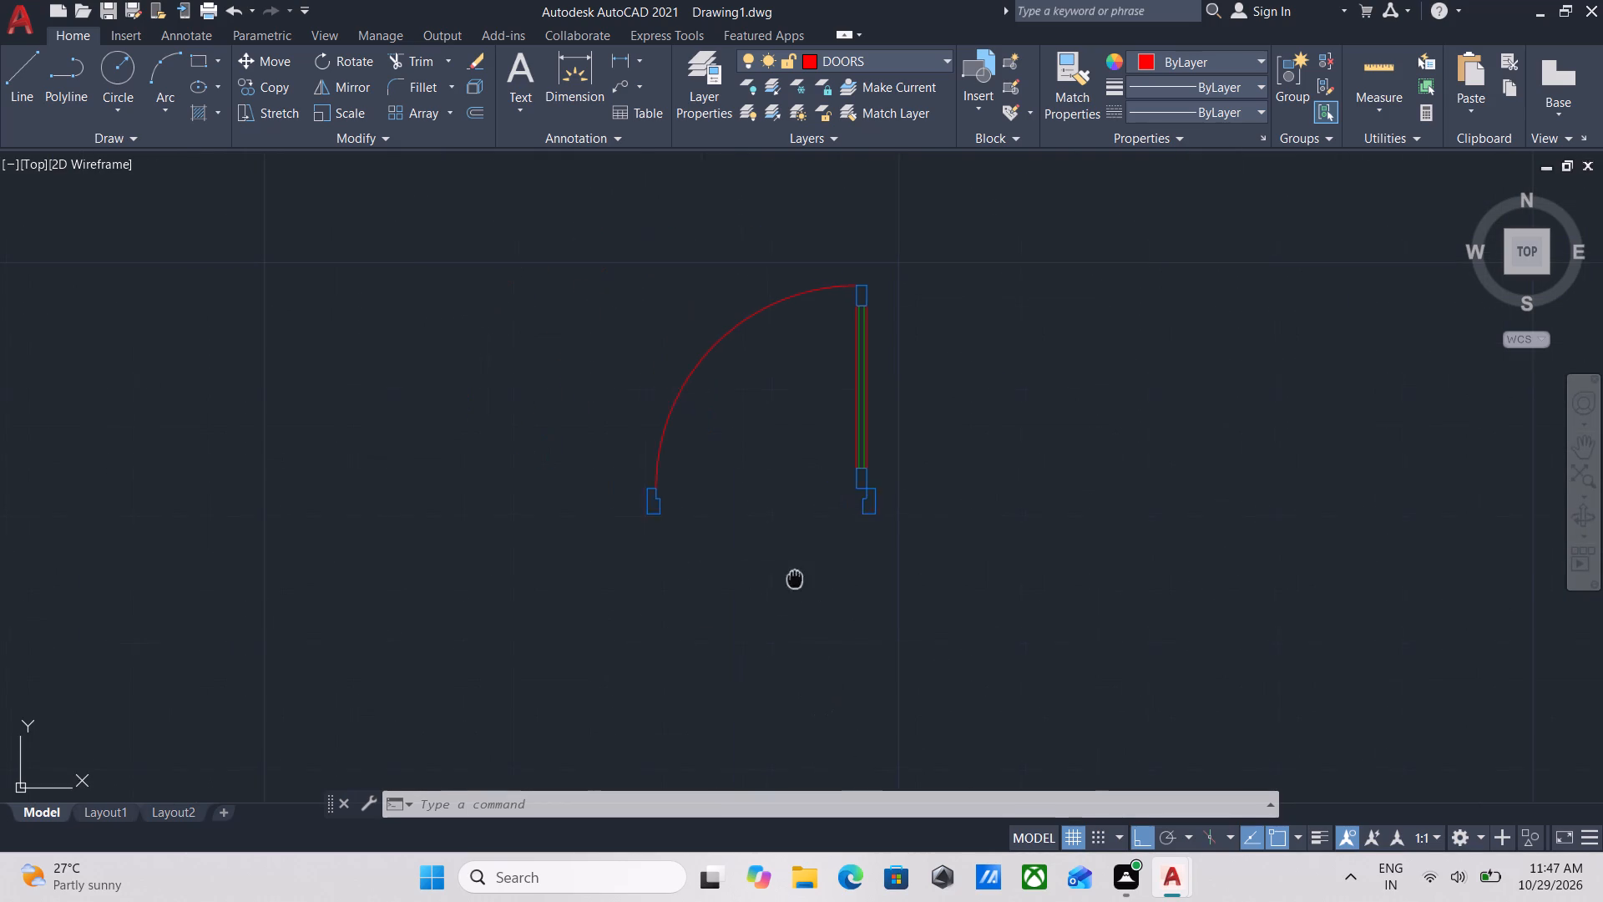
{"action": "middle_click_drag", "start_coordinate": [815, 595], "coordinate": [893, 653]}
{"action": "left_click", "coordinate": [1014, 643]}
{"action": "left_click", "coordinate": [786, 536]}
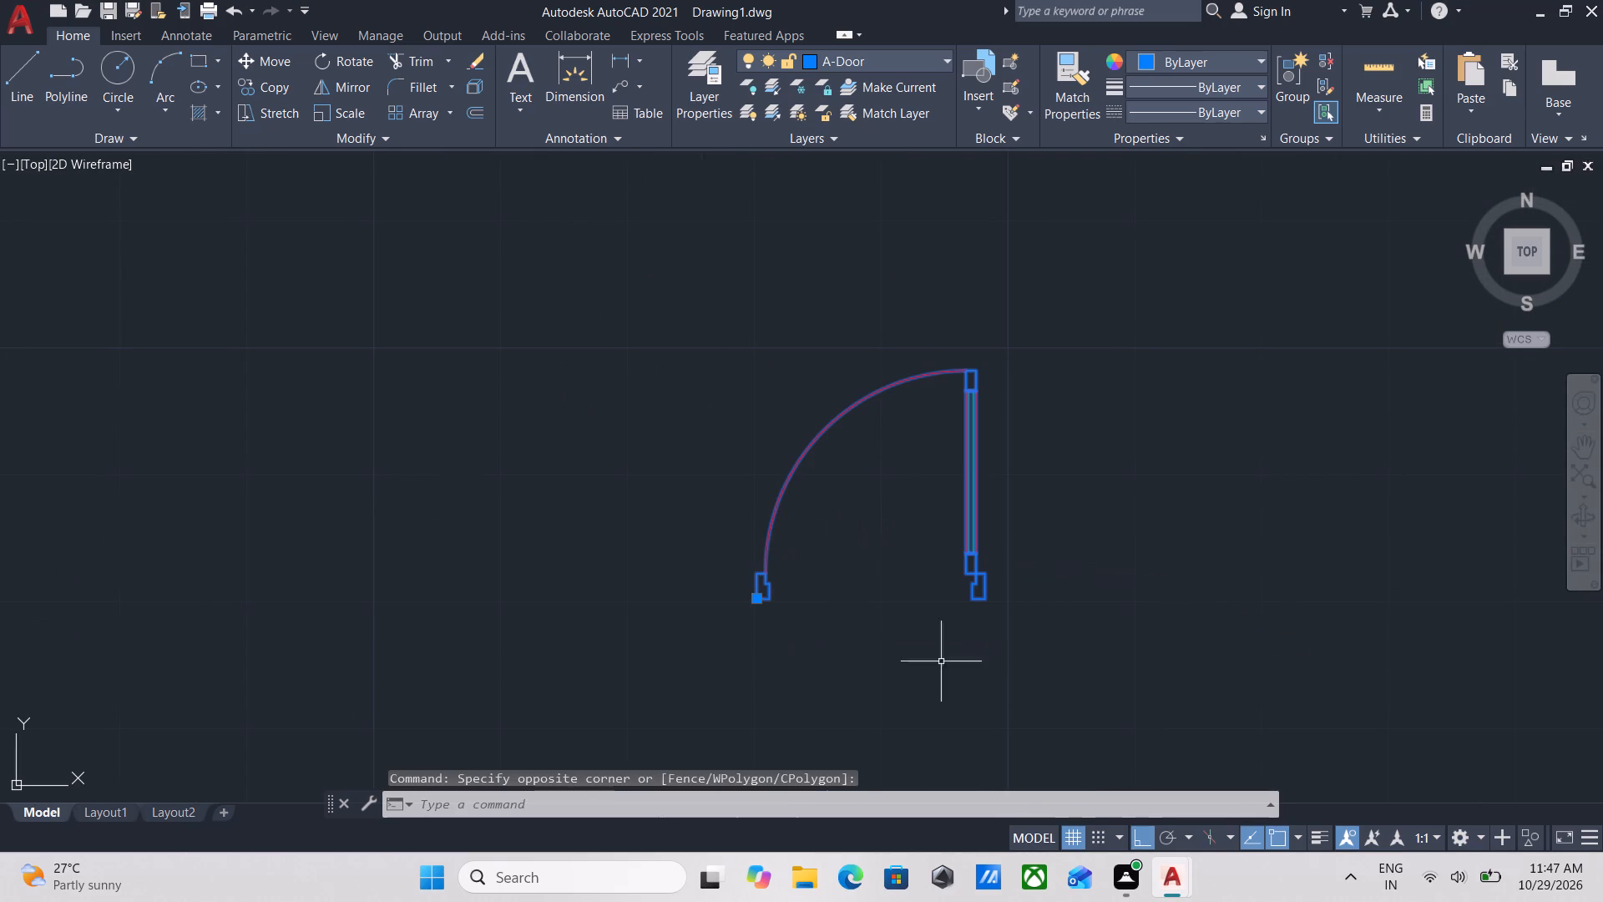
{"action": "key", "text": "d"}
{"action": "key", "text": "c"}
{"action": "key", "text": "a"}
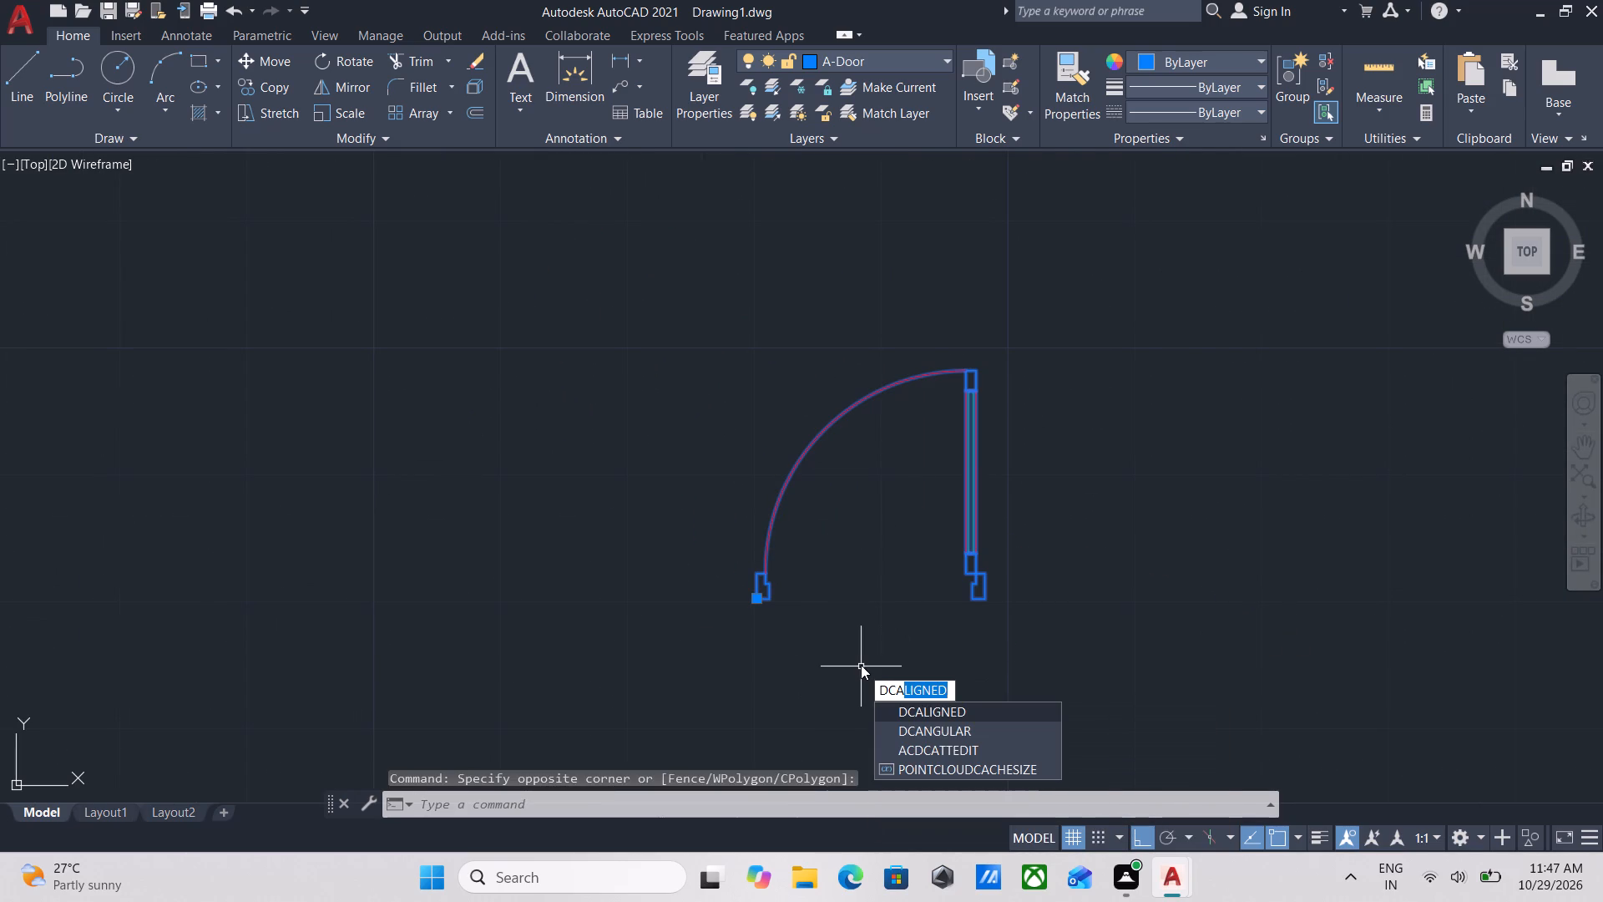
{"action": "key", "text": "BackSpace"}
{"action": "key", "text": "BackSpace"}
{"action": "key", "text": "BackSpace"}
{"action": "key", "text": "BackSpace"}
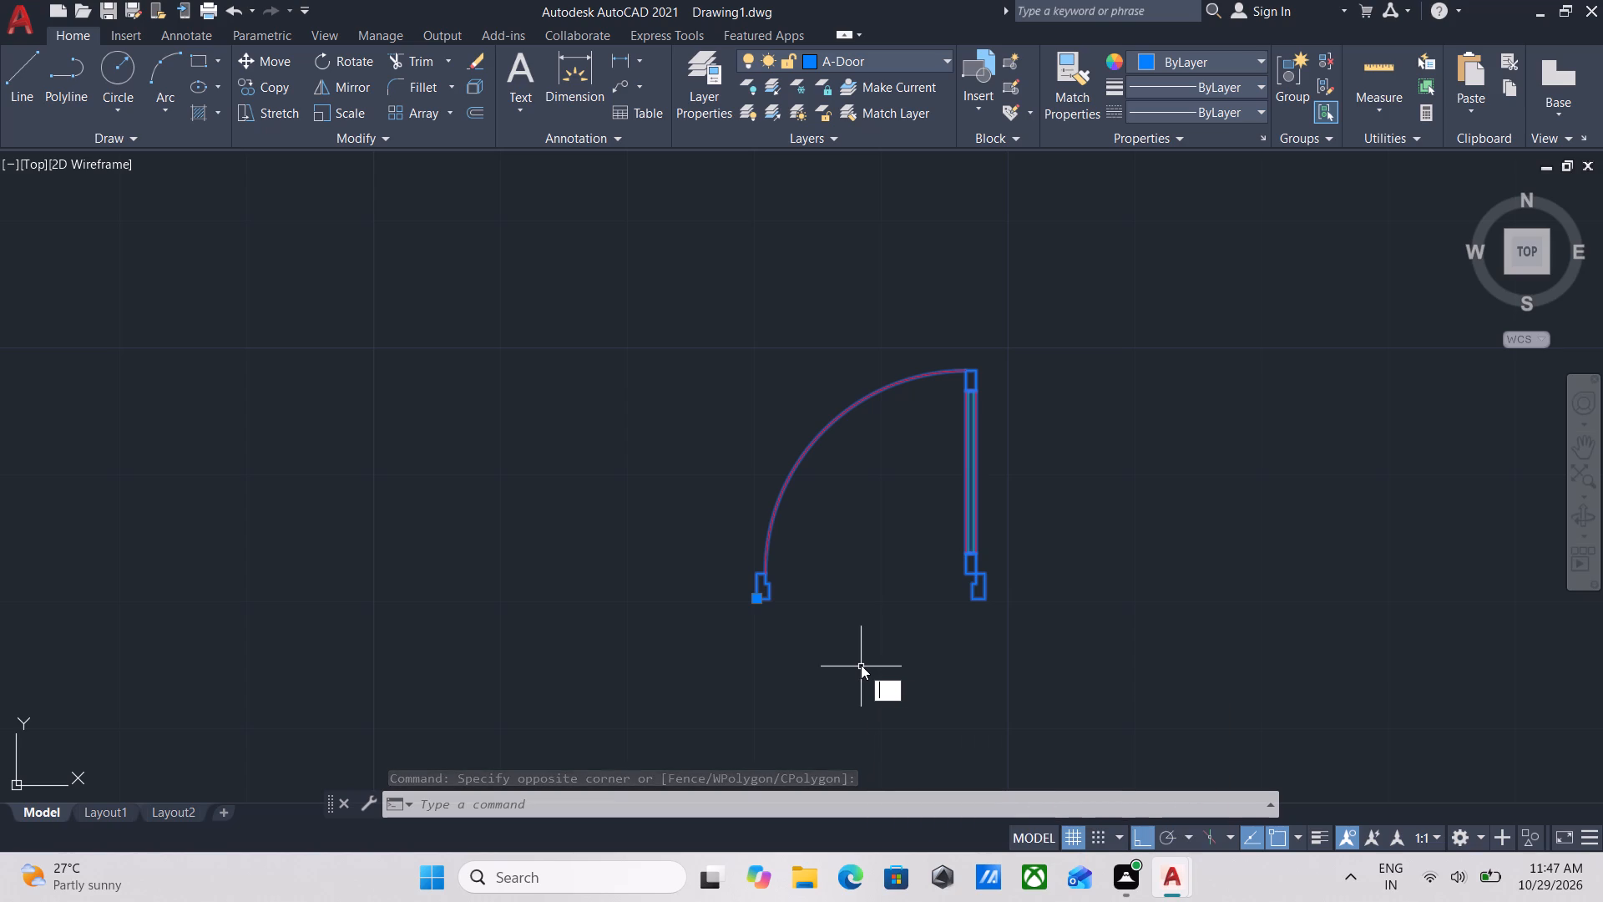
{"action": "type", "text": "SCA"}
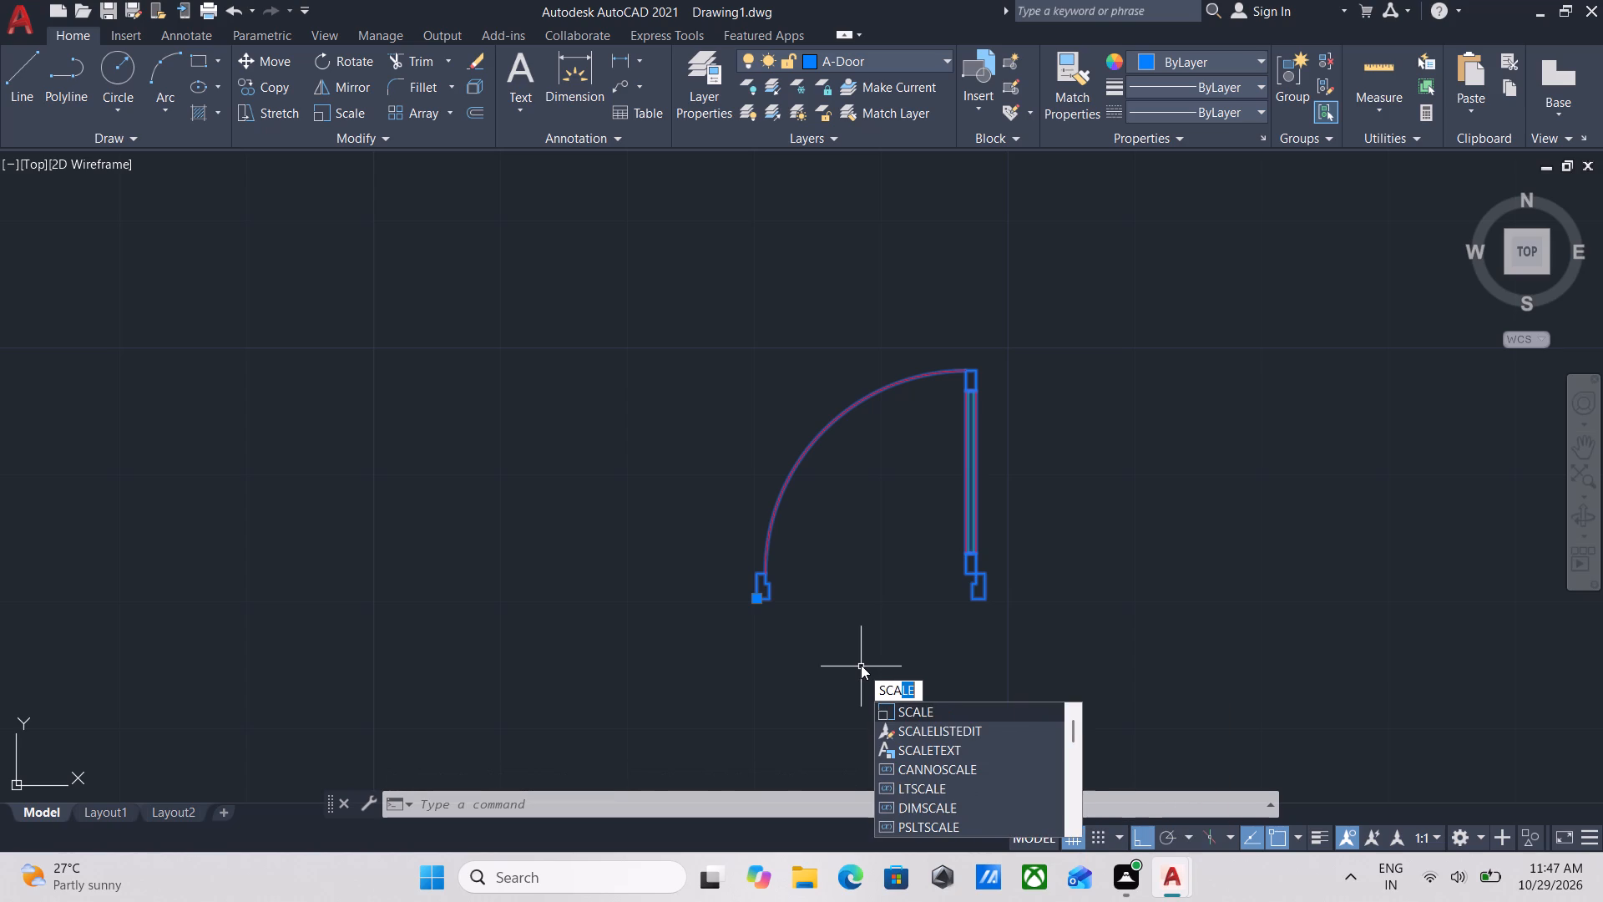
{"action": "key", "text": "Return"}
{"action": "scroll", "coordinate": [808, 636], "scroll_direction": "up", "scroll_amount": 3}
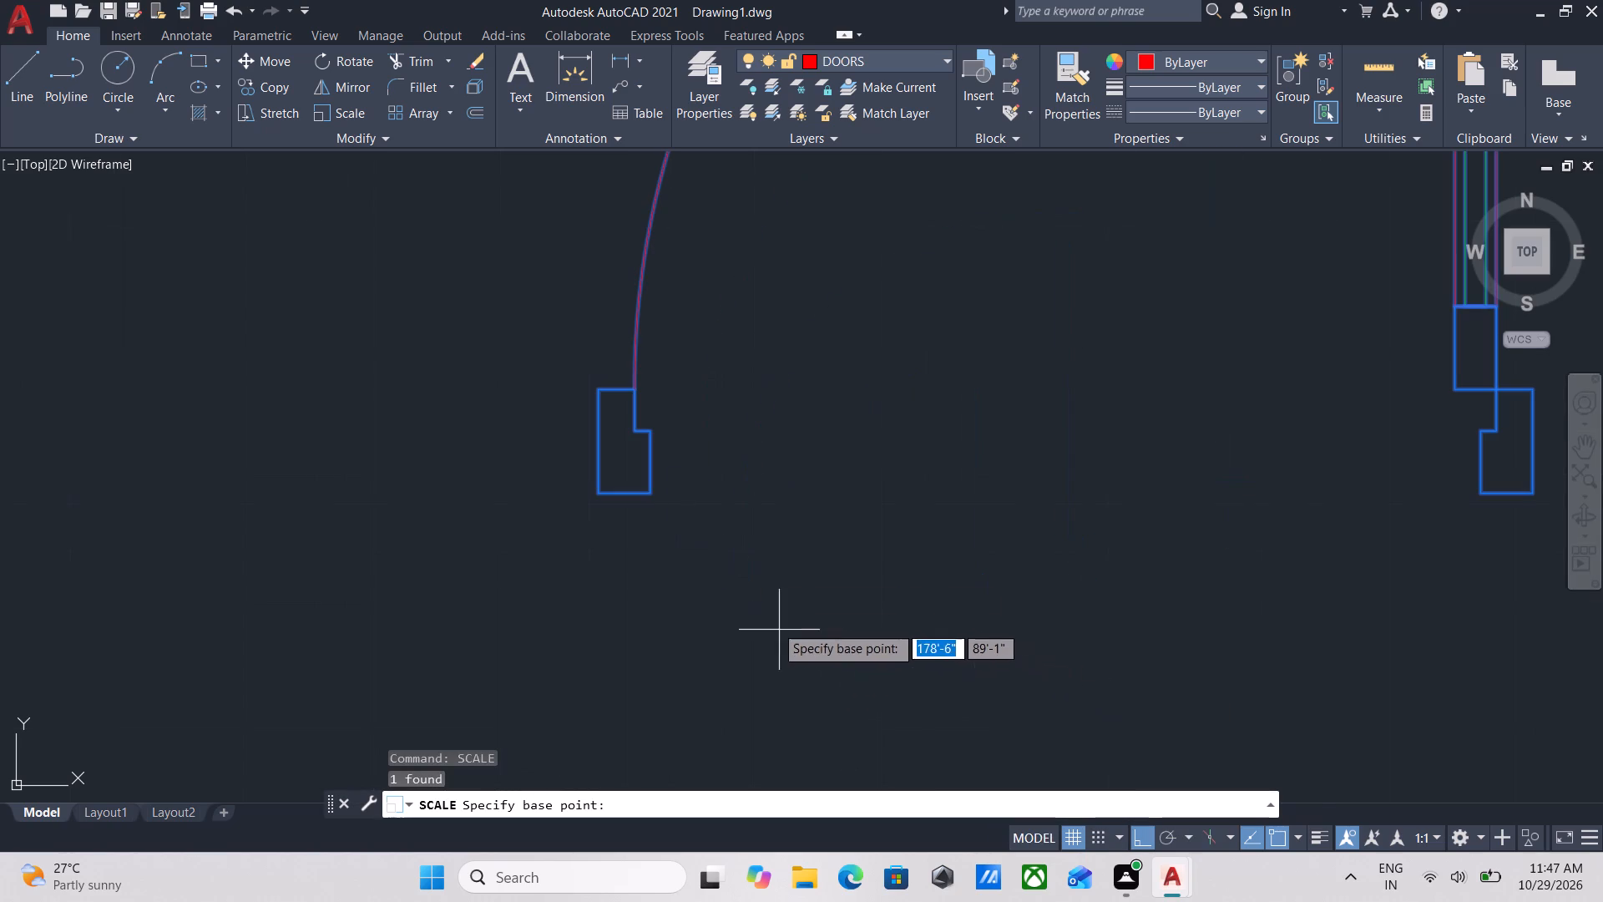
{"action": "left_click", "coordinate": [592, 491]}
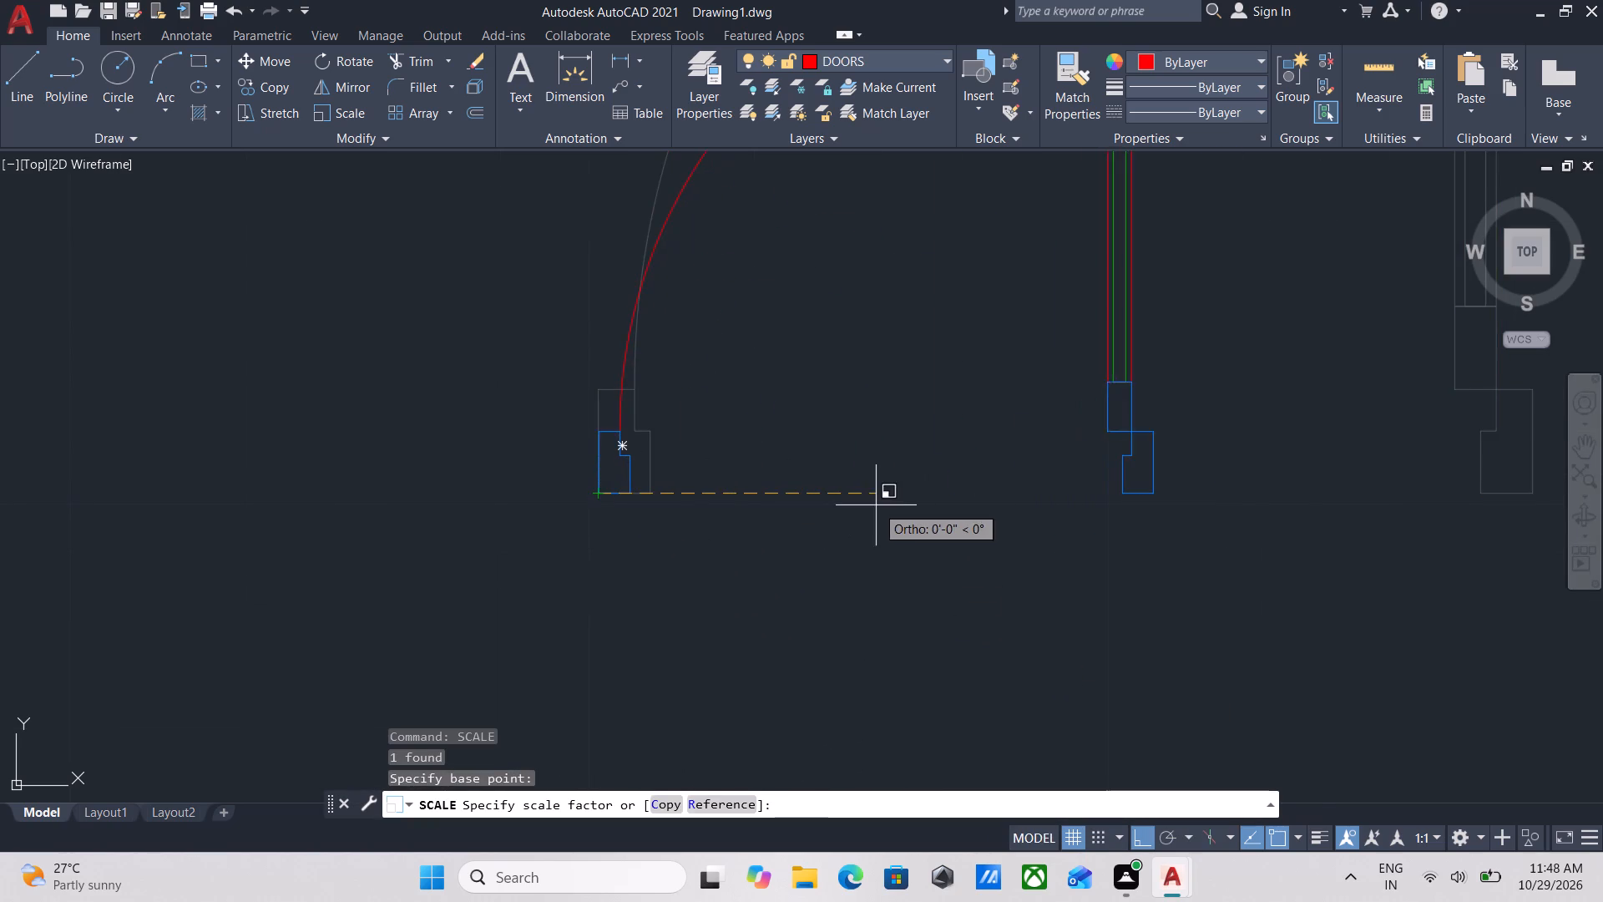
{"action": "middle_click_drag", "start_coordinate": [876, 505], "coordinate": [788, 540]}
{"action": "key", "text": "r"}
{"action": "key", "text": "Return"}
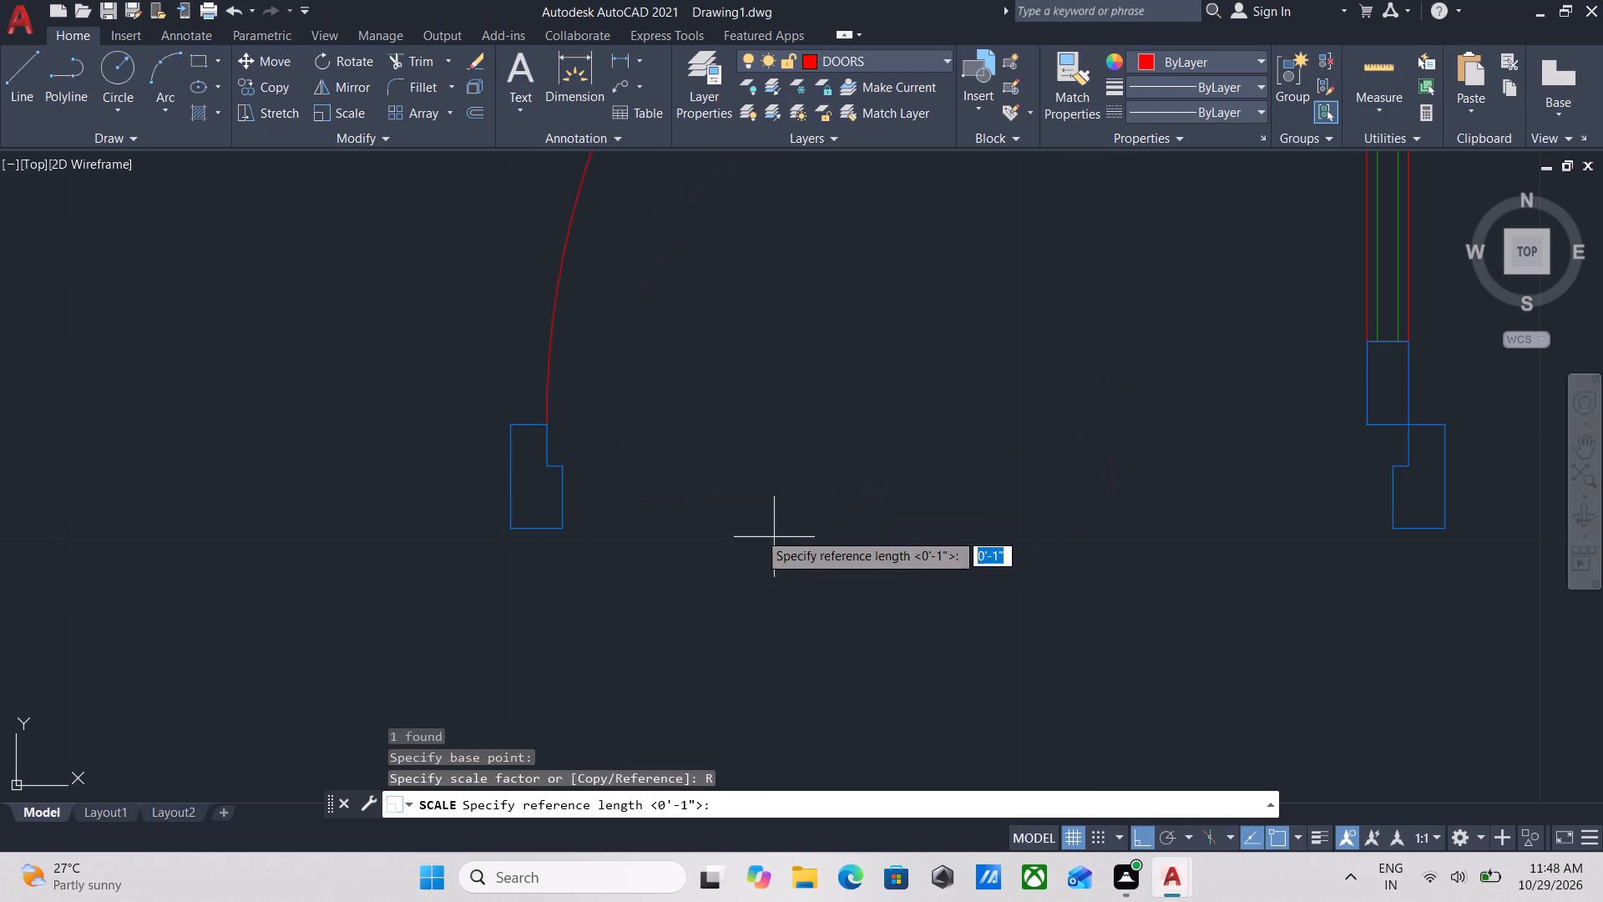
{"action": "left_click", "coordinate": [507, 526]}
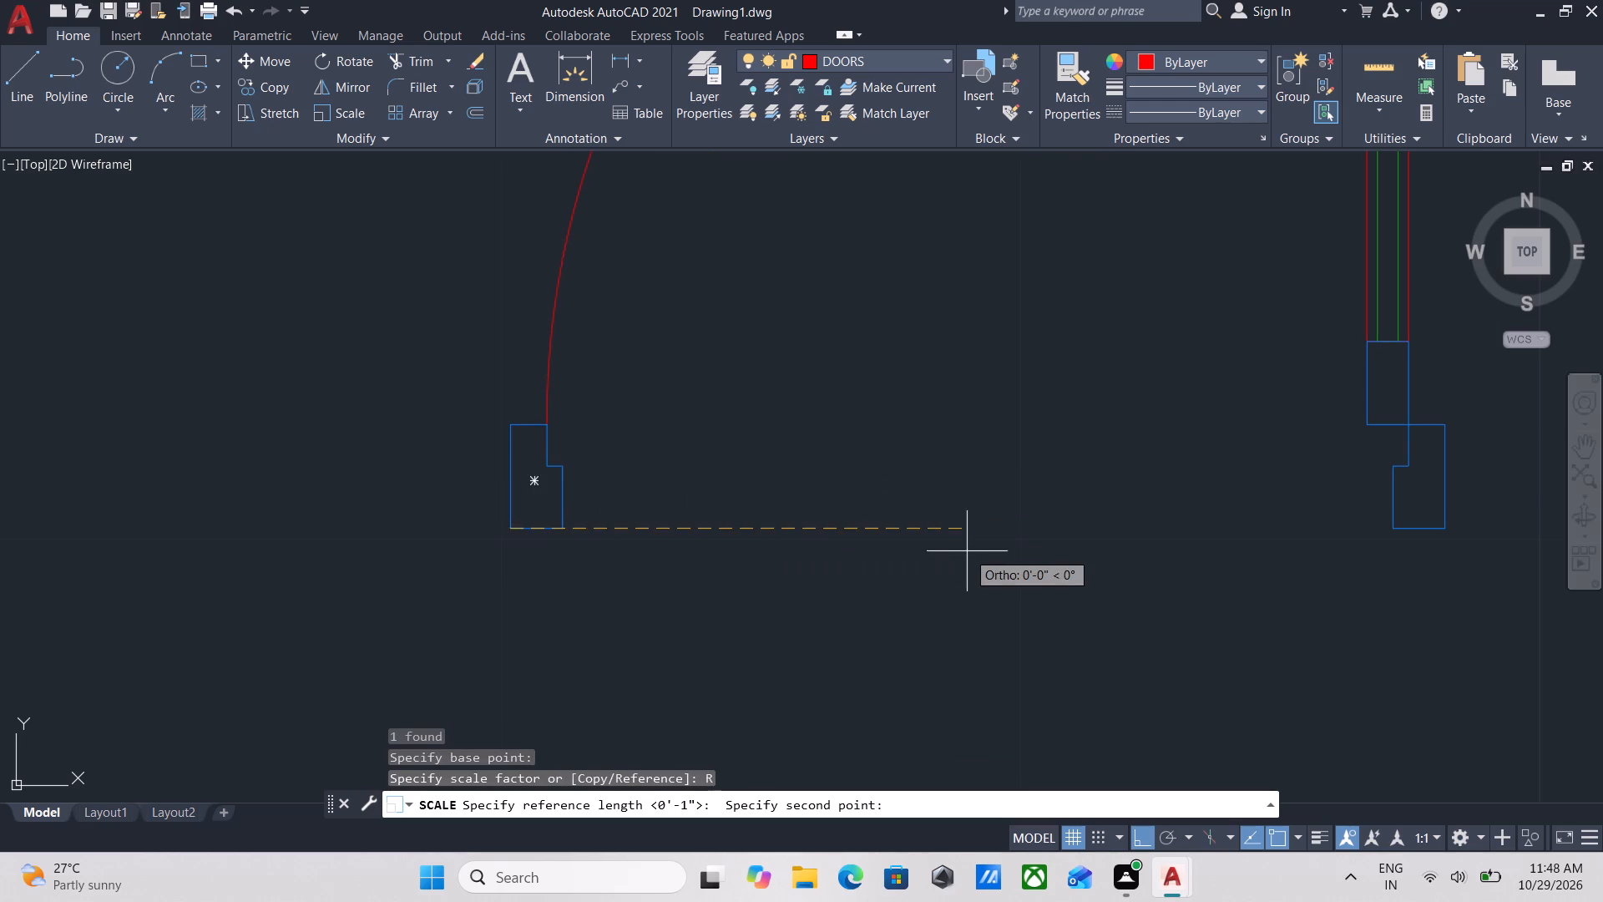
{"action": "middle_click_drag", "start_coordinate": [967, 551], "coordinate": [685, 635]}
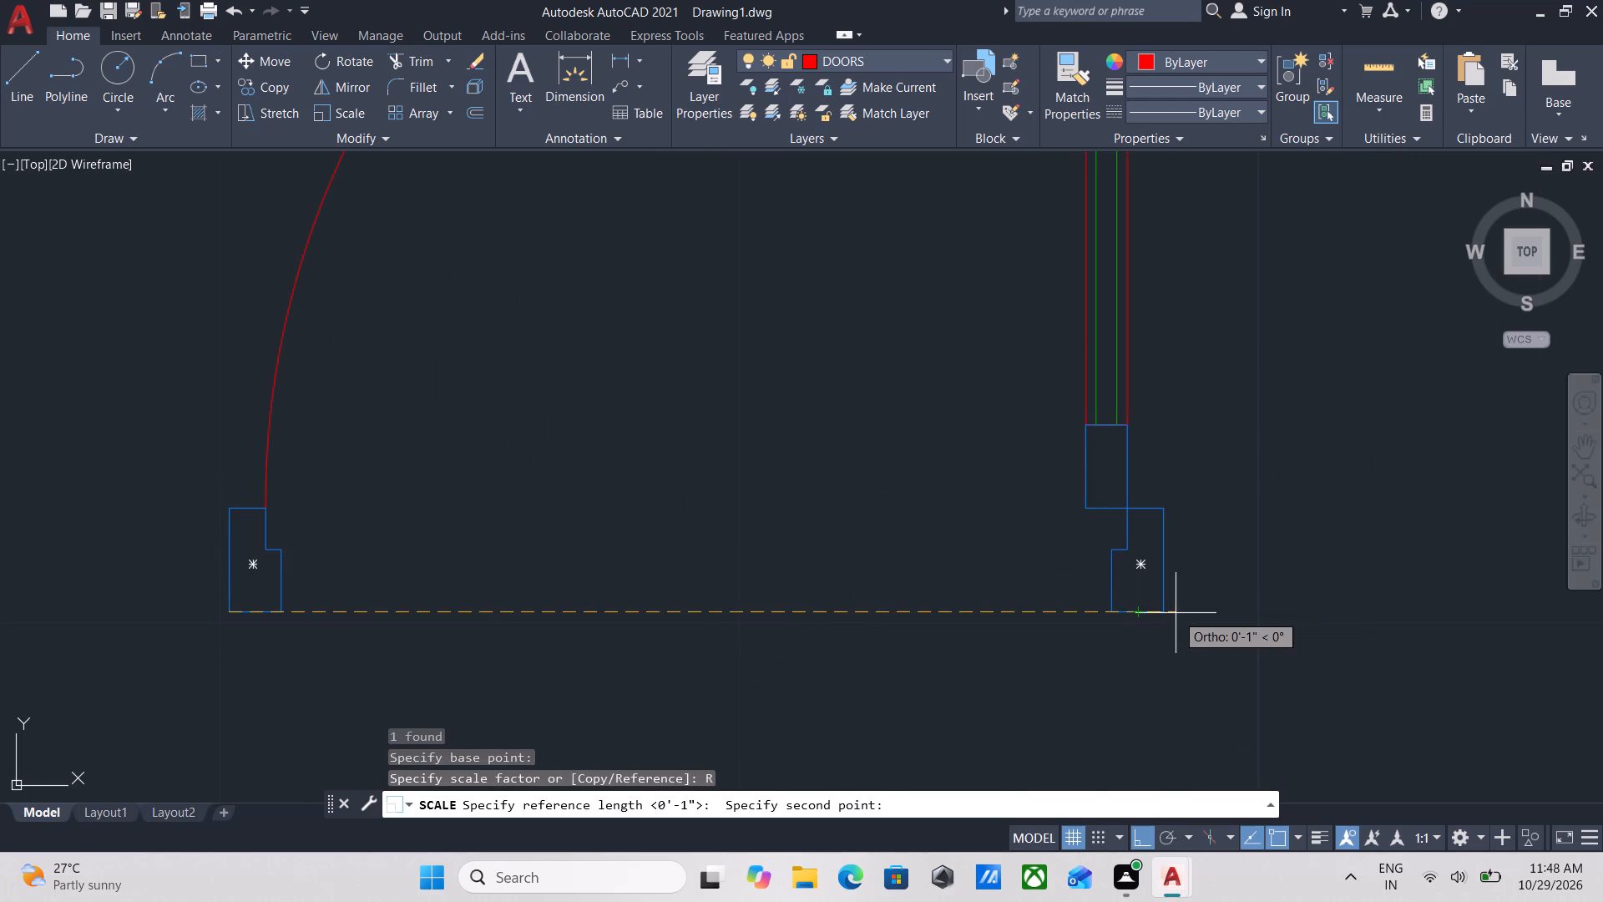
{"action": "left_click", "coordinate": [1159, 607]}
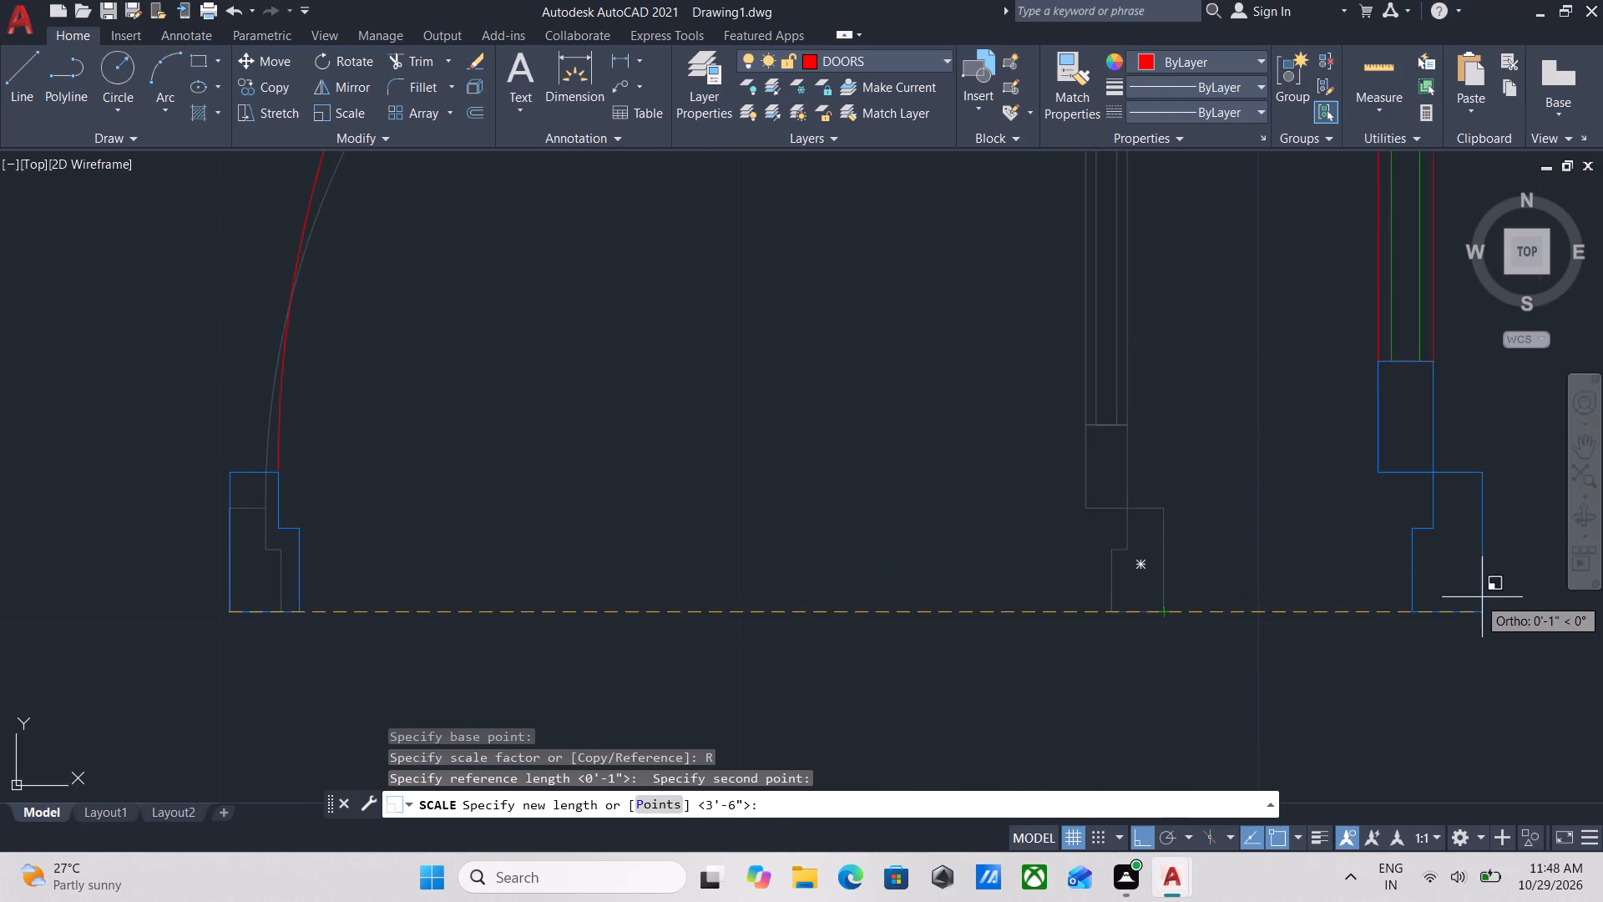
{"action": "scroll", "coordinate": [1482, 597], "scroll_direction": "down", "scroll_amount": 2}
{"action": "middle_click_drag", "start_coordinate": [1481, 596], "coordinate": [1067, 613]}
{"action": "scroll", "coordinate": [1151, 628], "scroll_direction": "down", "scroll_amount": 1}
{"action": "middle_click_drag", "start_coordinate": [1151, 628], "coordinate": [761, 657]}
{"action": "scroll", "coordinate": [952, 653], "scroll_direction": "down", "scroll_amount": 2}
{"action": "middle_click_drag", "start_coordinate": [952, 653], "coordinate": [892, 652]}
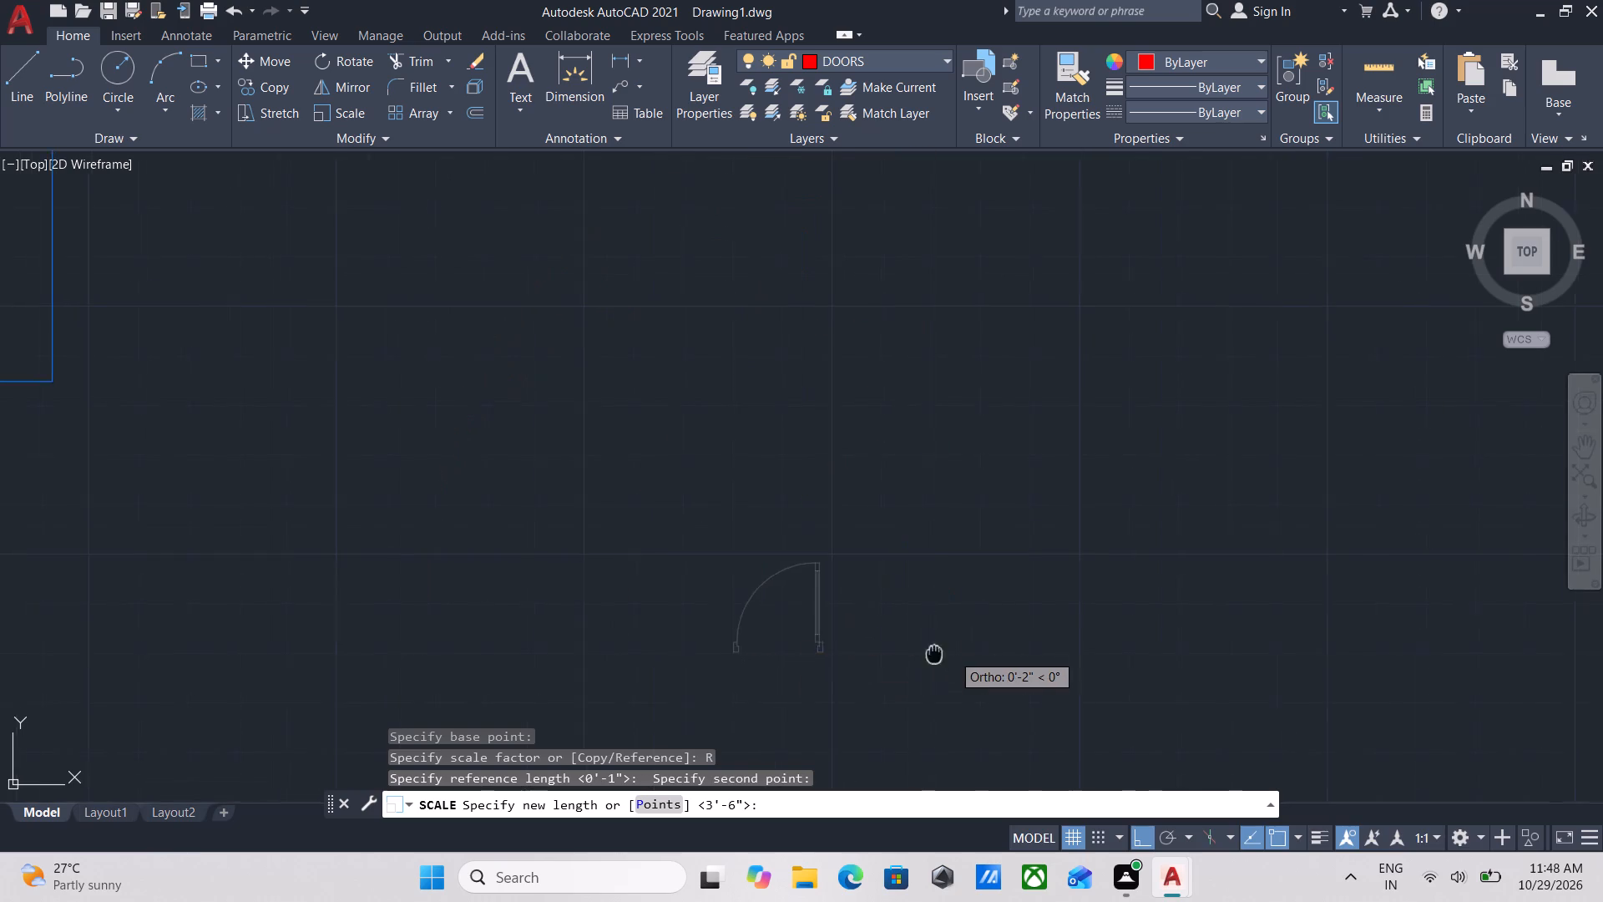
{"action": "middle_click_drag", "start_coordinate": [892, 652], "coordinate": [709, 653]}
{"action": "key", "text": "2"}
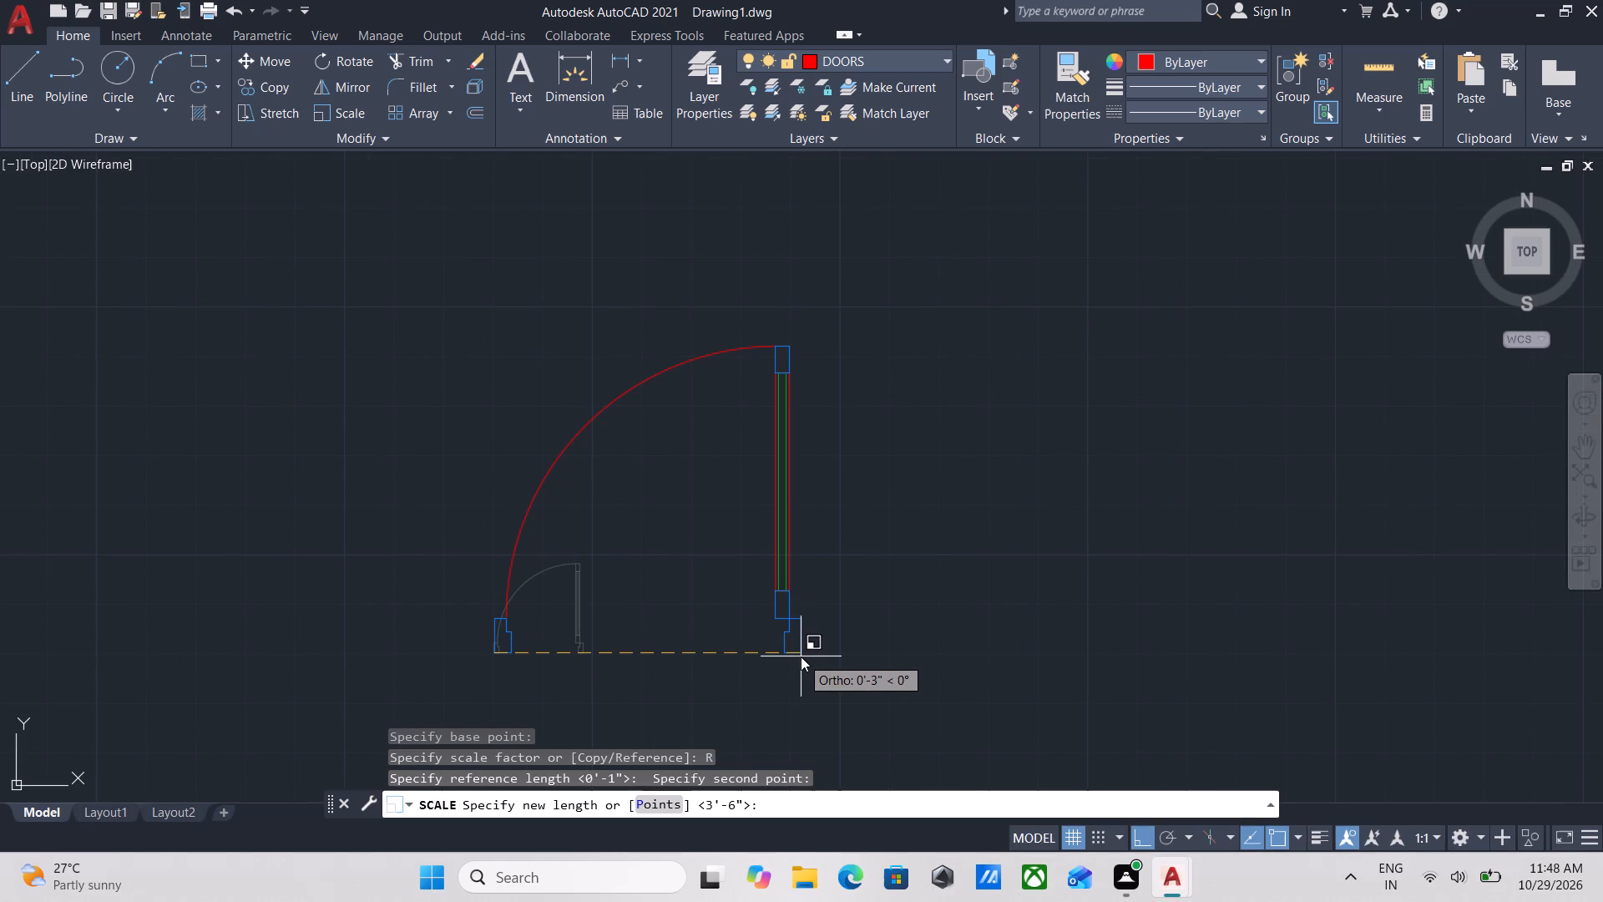
{"action": "key", "text": "apostrophe"}
{"action": "key", "text": "Return"}
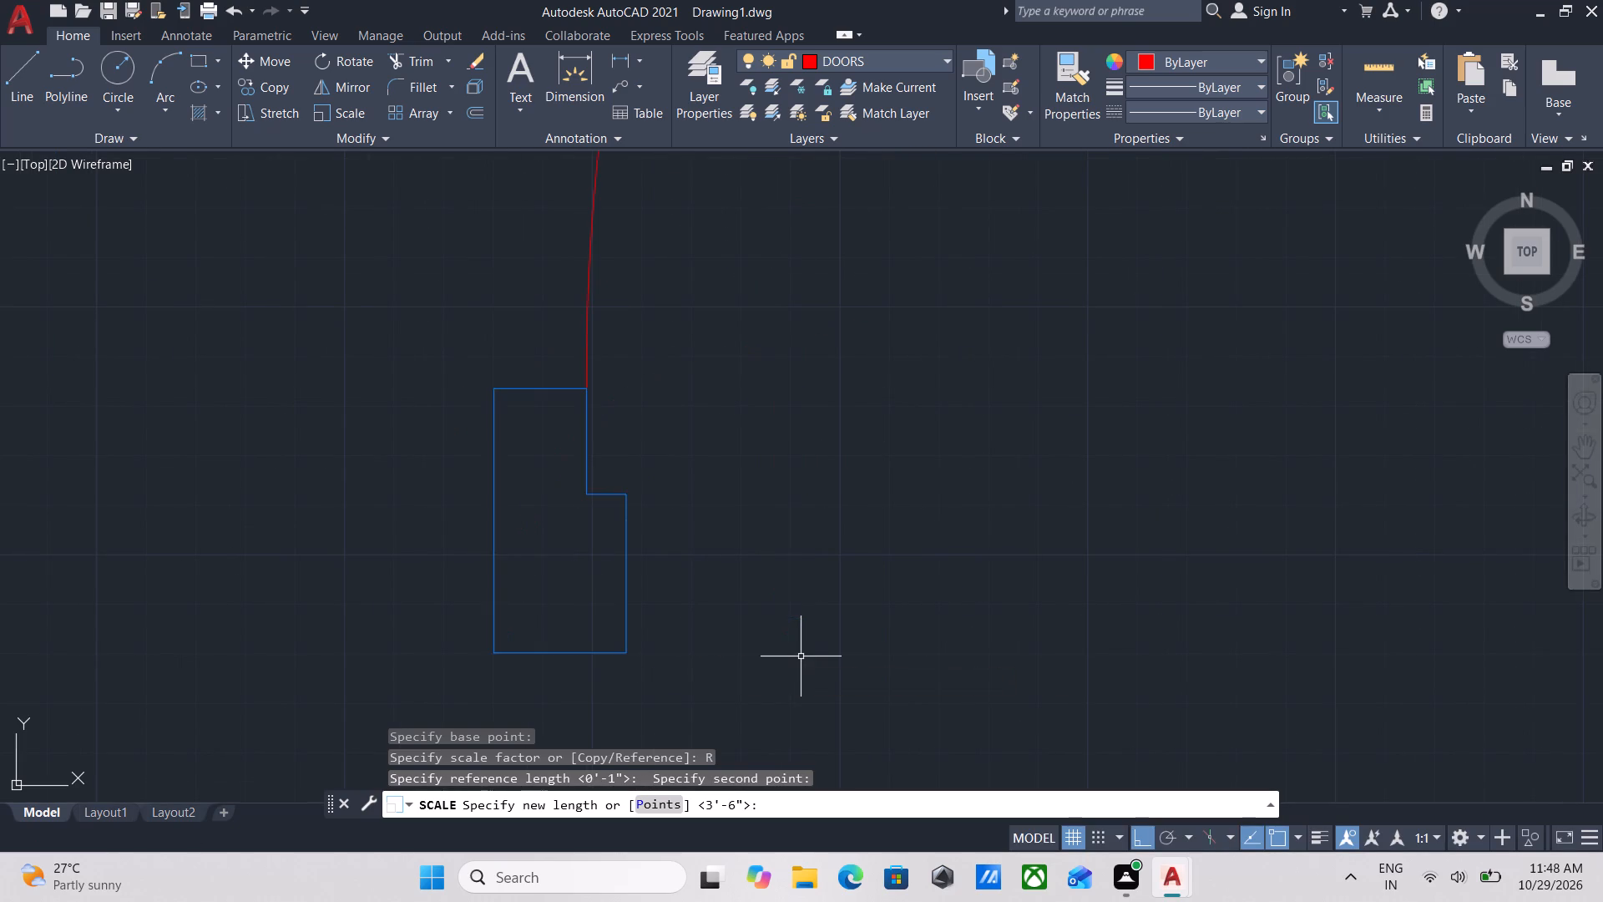
Mirror the 2' door block about a vertical line through its hinge-side outer frame corner, keeping the original, to form a double door.
{"action": "scroll", "coordinate": [801, 656], "scroll_direction": "down", "scroll_amount": 6}
{"action": "middle_click_drag", "start_coordinate": [832, 652], "coordinate": [816, 654]}
{"action": "scroll", "coordinate": [902, 651], "scroll_direction": "up", "scroll_amount": 2}
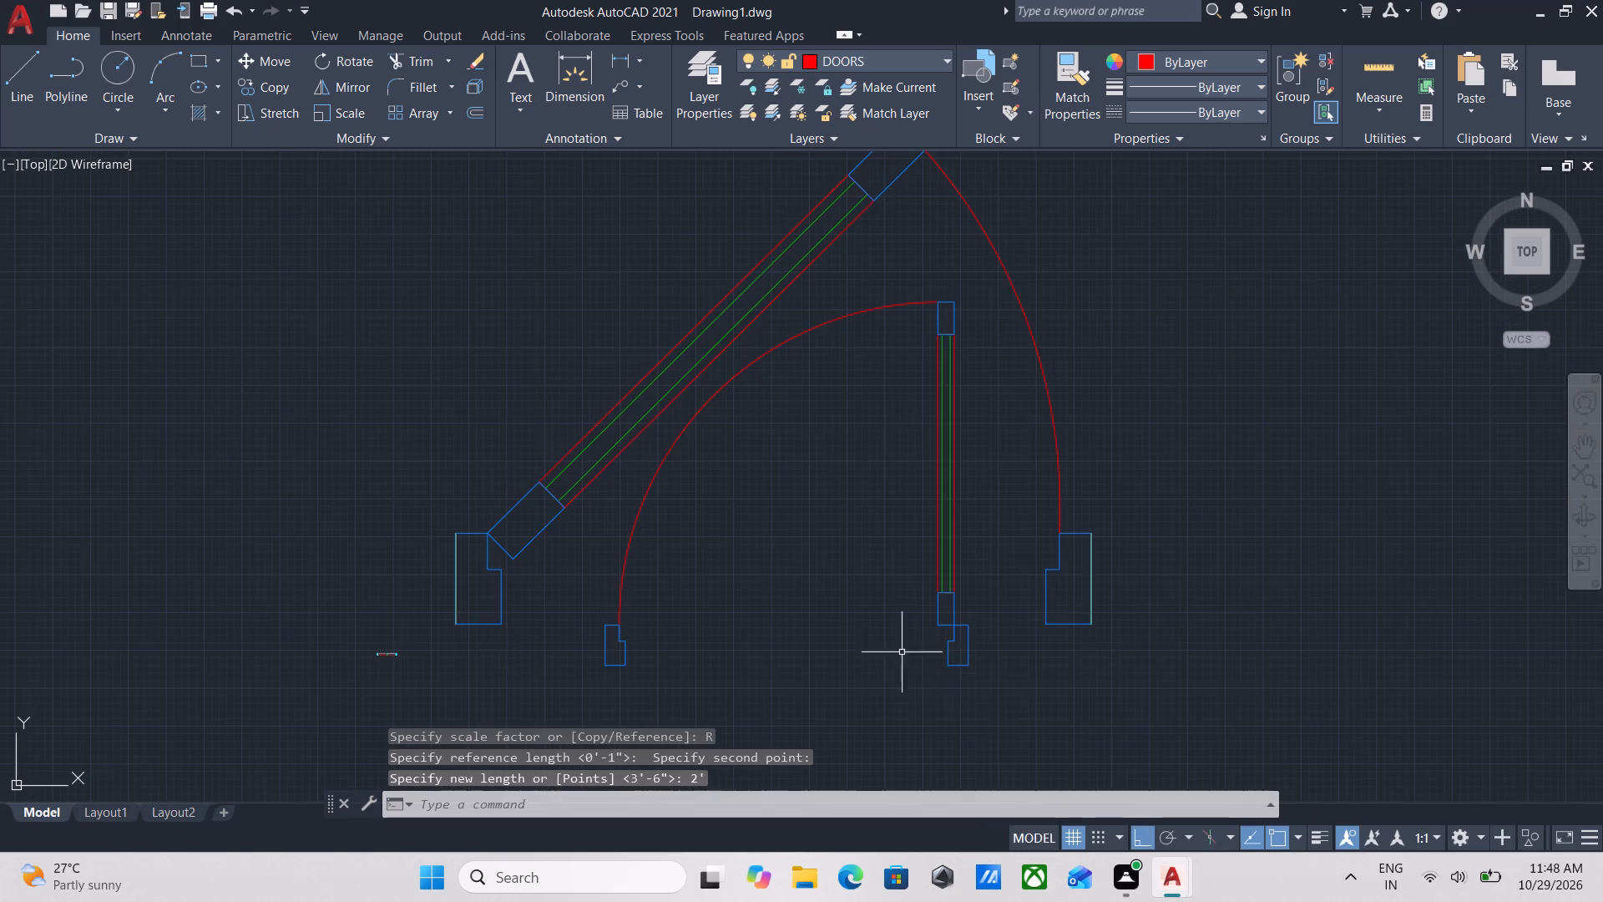
{"action": "left_click", "coordinate": [1013, 709]}
{"action": "left_click", "coordinate": [872, 603]}
{"action": "type", "text": "MI"}
{"action": "key", "text": "Return"}
{"action": "scroll", "coordinate": [973, 669], "scroll_direction": "up", "scroll_amount": 2}
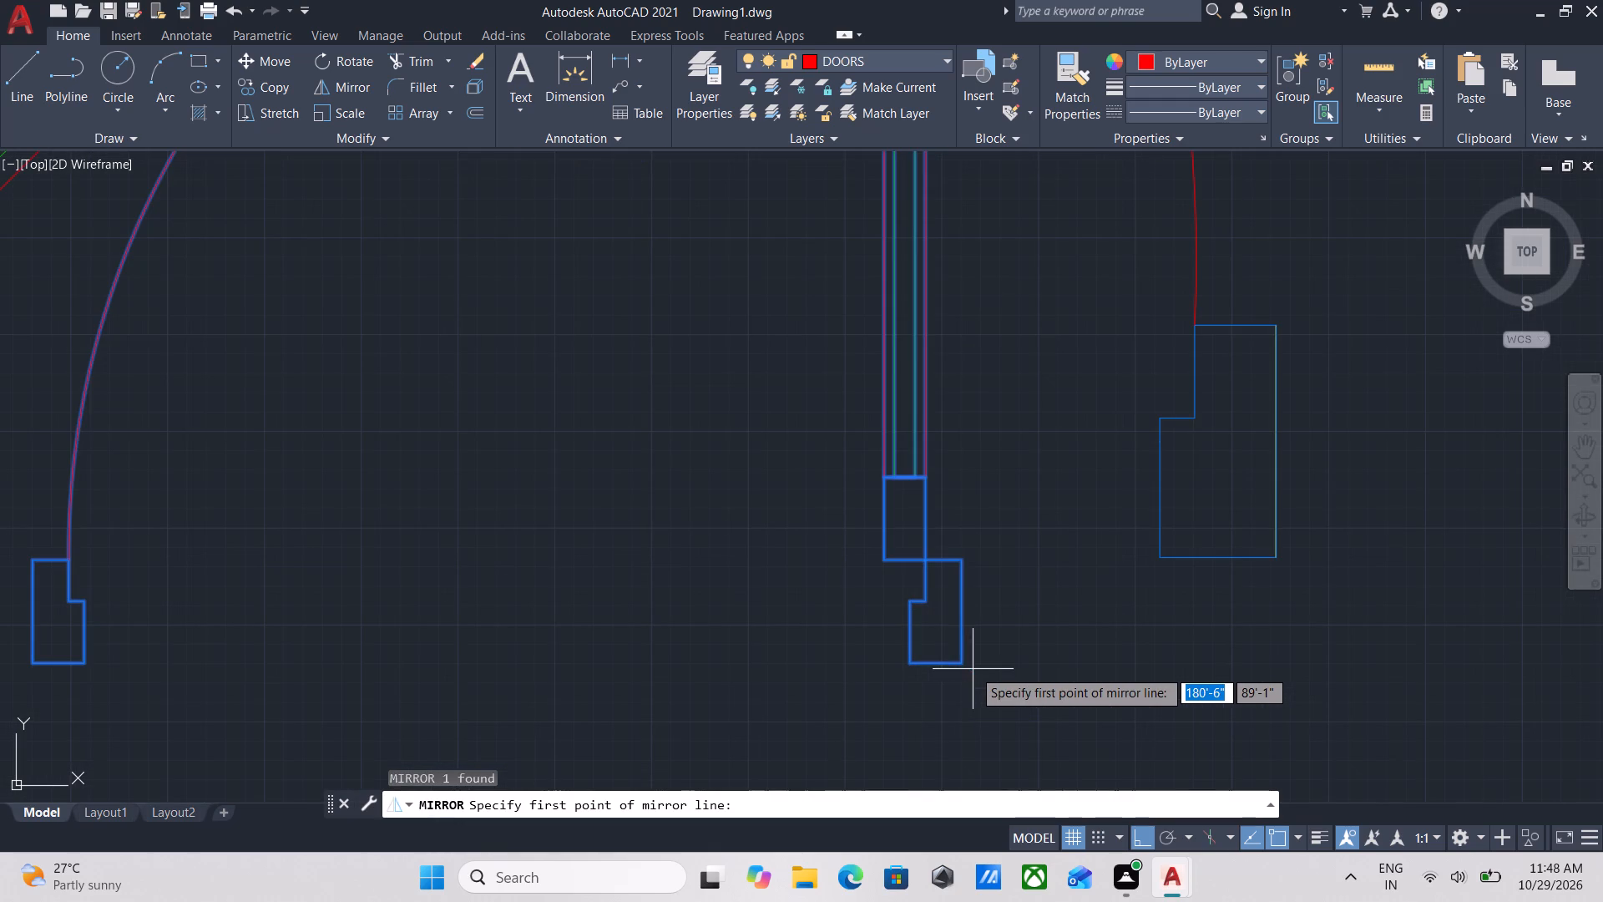
{"action": "left_click", "coordinate": [966, 664]}
{"action": "middle_click_drag", "start_coordinate": [964, 742], "coordinate": [977, 603]}
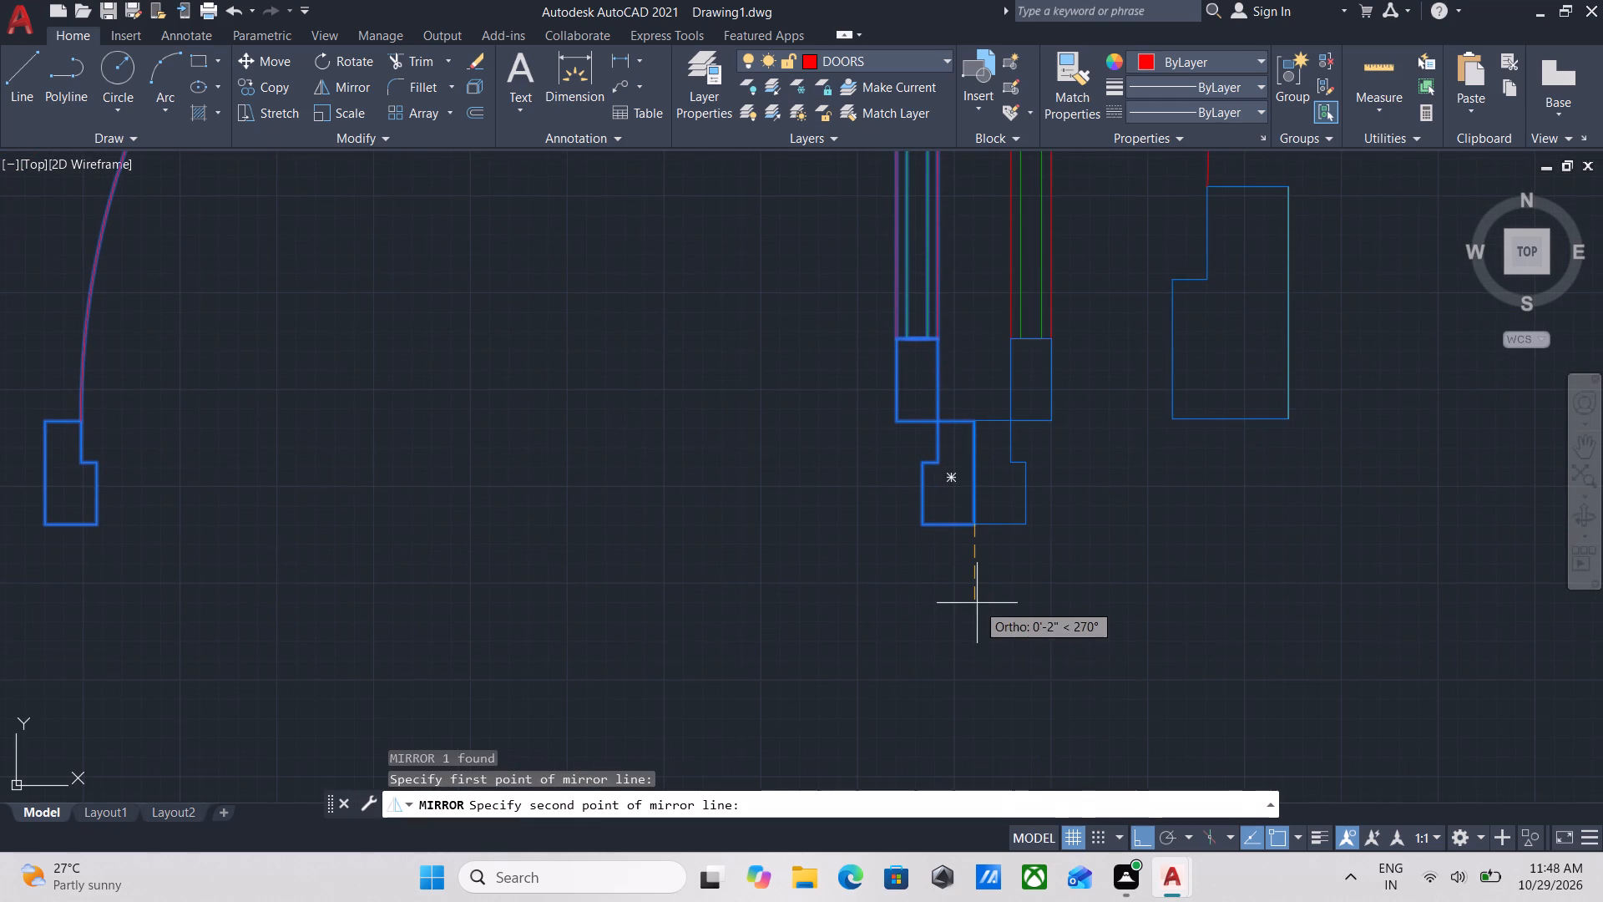
{"action": "left_click", "coordinate": [974, 645]}
{"action": "left_click_drag", "start_coordinate": [1034, 717], "coordinate": [974, 645]}
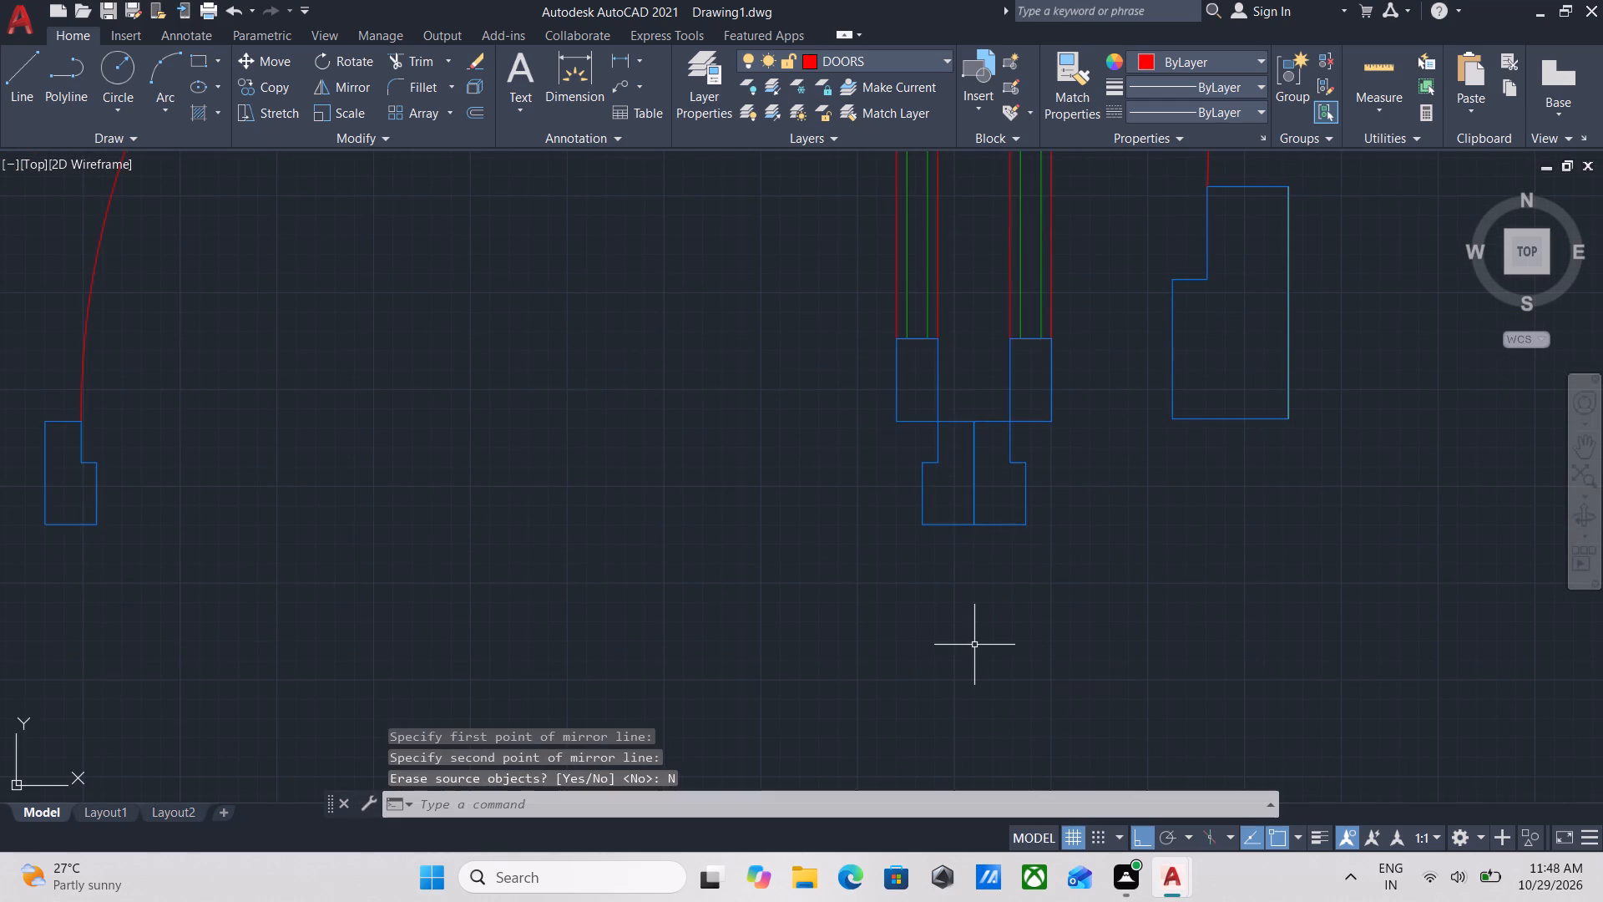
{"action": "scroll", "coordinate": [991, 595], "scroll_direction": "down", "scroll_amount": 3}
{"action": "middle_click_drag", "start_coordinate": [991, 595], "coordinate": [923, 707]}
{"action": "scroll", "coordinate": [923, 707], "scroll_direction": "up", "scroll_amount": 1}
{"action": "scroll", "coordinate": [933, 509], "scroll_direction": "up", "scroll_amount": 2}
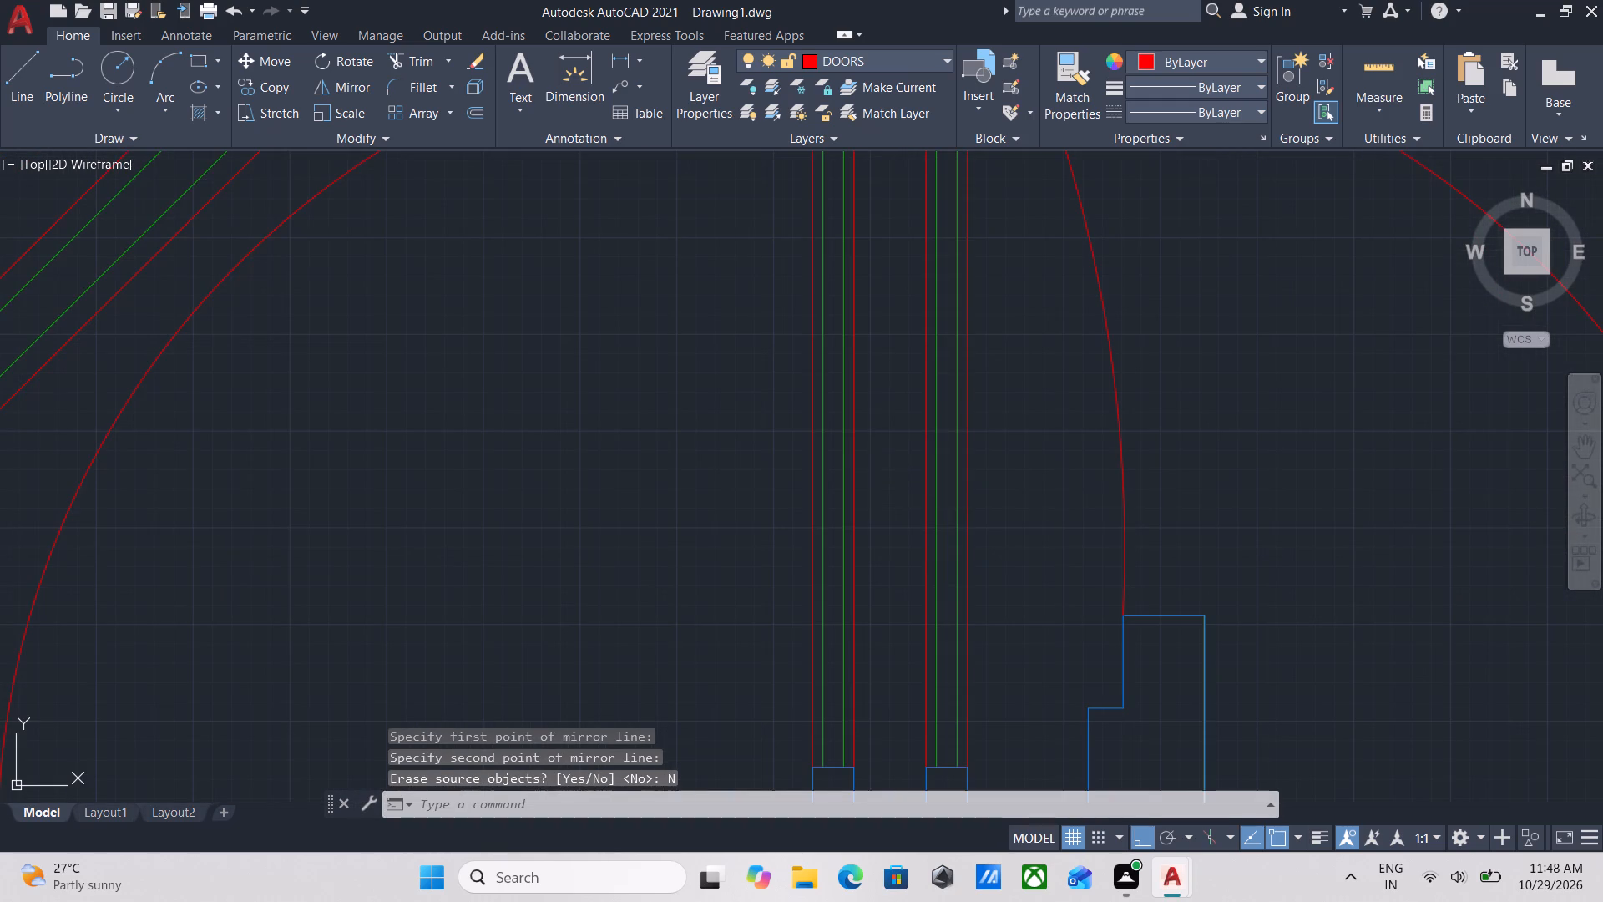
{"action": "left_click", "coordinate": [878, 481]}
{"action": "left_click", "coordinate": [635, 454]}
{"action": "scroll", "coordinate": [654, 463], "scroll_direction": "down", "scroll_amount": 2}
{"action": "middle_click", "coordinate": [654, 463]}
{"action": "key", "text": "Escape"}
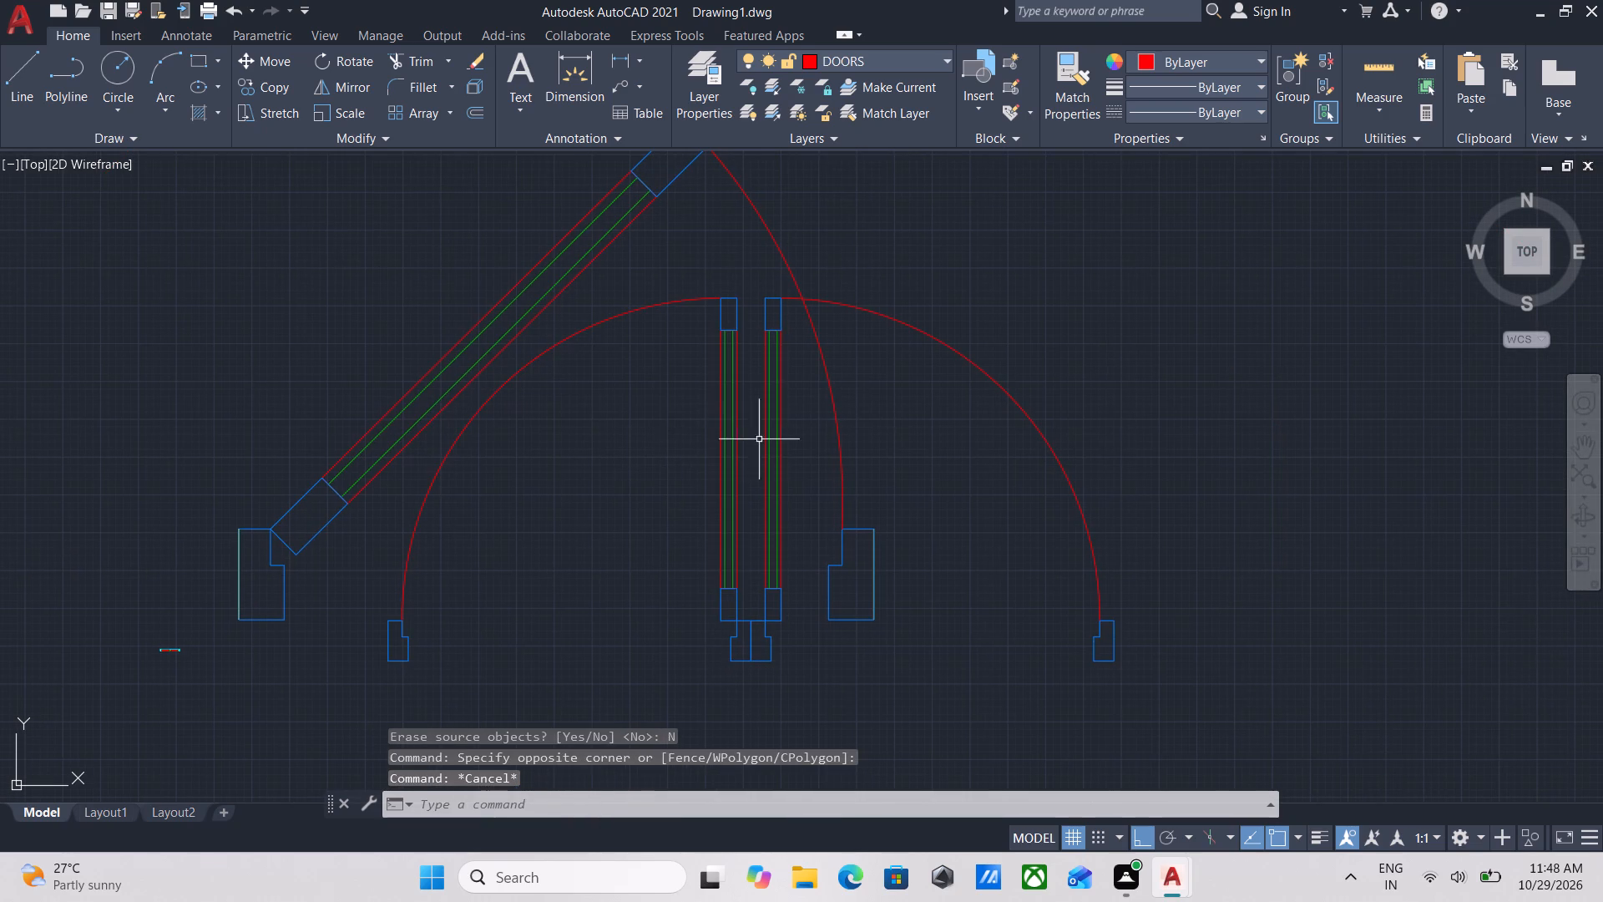
Select the sliding panel block and start the Scale command on it.
{"action": "middle_click_drag", "start_coordinate": [563, 402], "coordinate": [664, 539]}
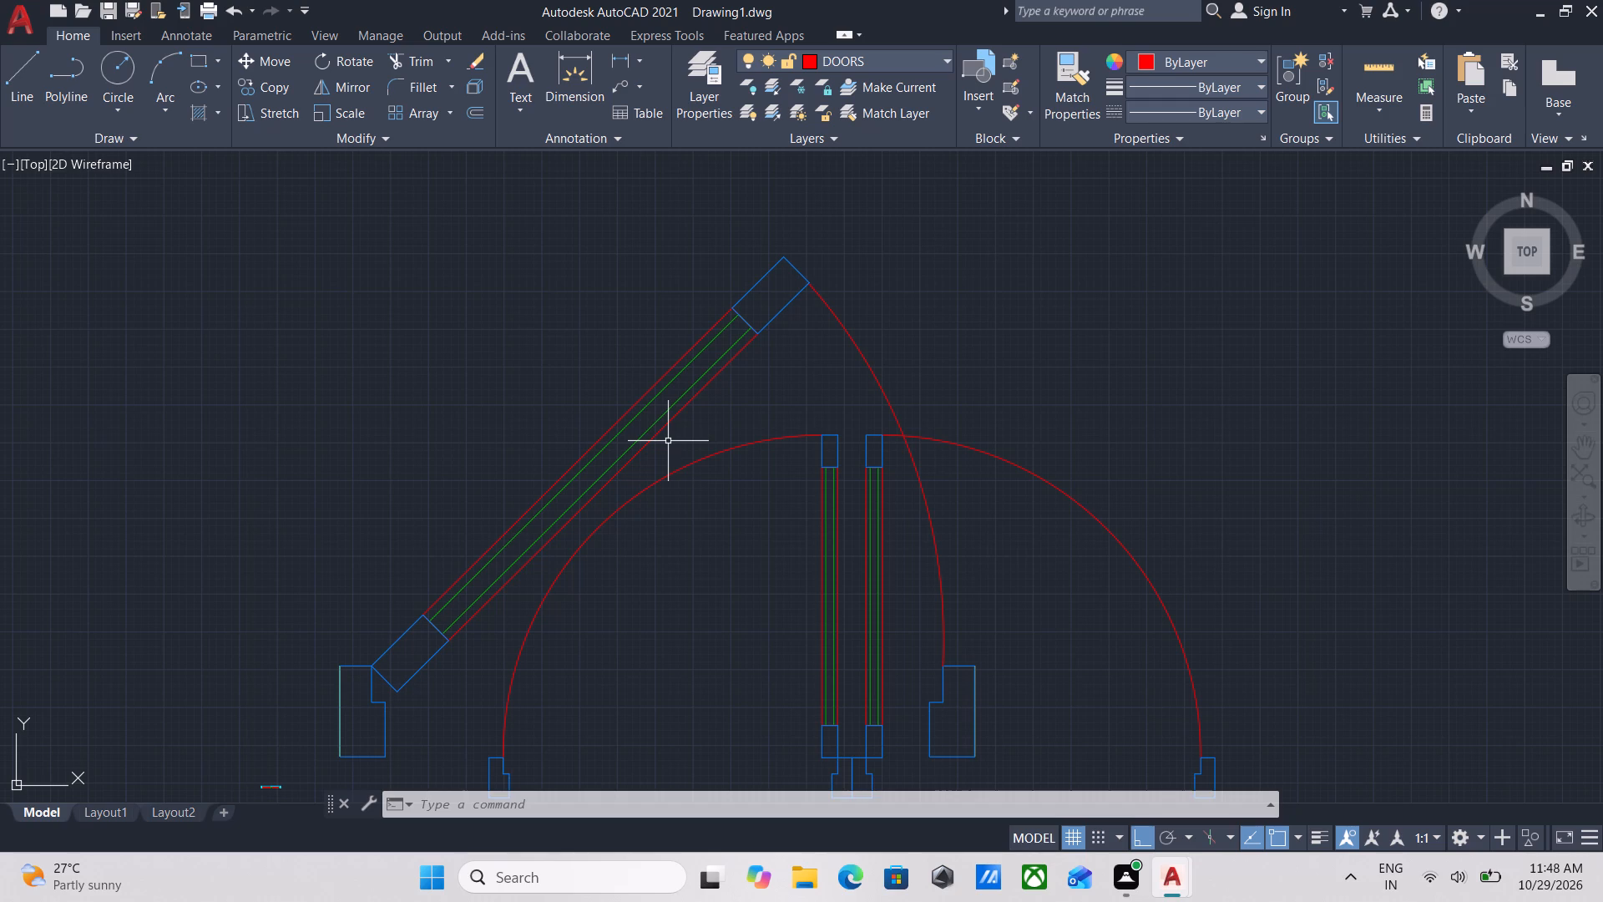
{"action": "scroll", "coordinate": [672, 440], "scroll_direction": "down", "scroll_amount": 2}
{"action": "middle_click_drag", "start_coordinate": [609, 523], "coordinate": [659, 459]}
{"action": "scroll", "coordinate": [554, 559], "scroll_direction": "up", "scroll_amount": 1}
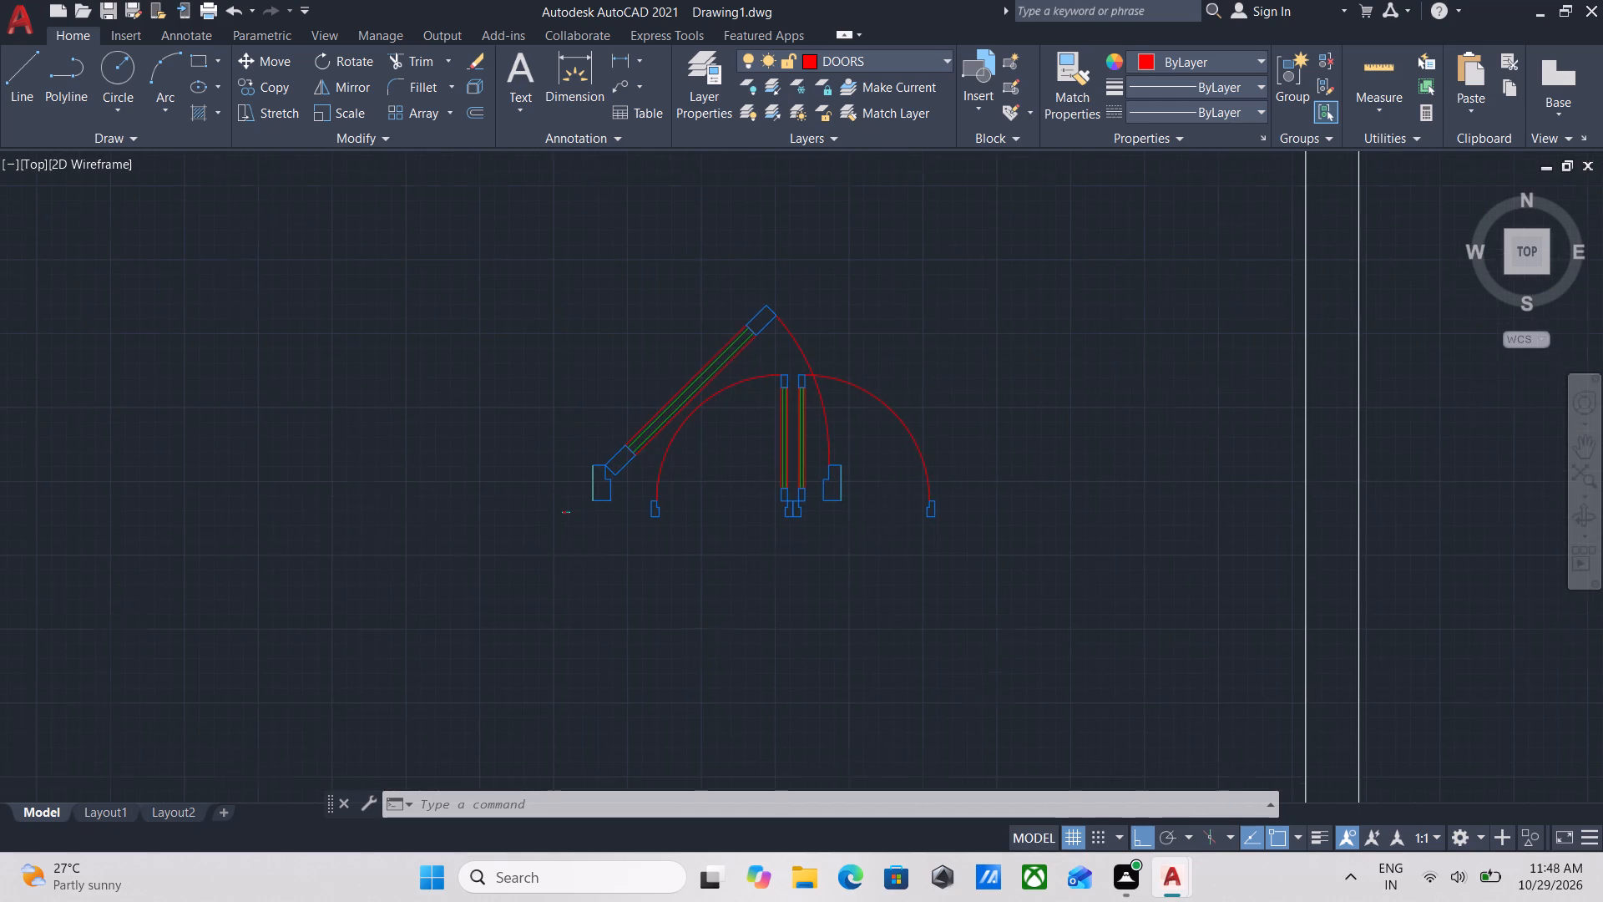
{"action": "scroll", "coordinate": [554, 559], "scroll_direction": "up", "scroll_amount": 2}
{"action": "scroll", "coordinate": [589, 435], "scroll_direction": "up", "scroll_amount": 2}
{"action": "middle_click_drag", "start_coordinate": [592, 436], "coordinate": [619, 647]}
{"action": "scroll", "coordinate": [632, 490], "scroll_direction": "up", "scroll_amount": 6}
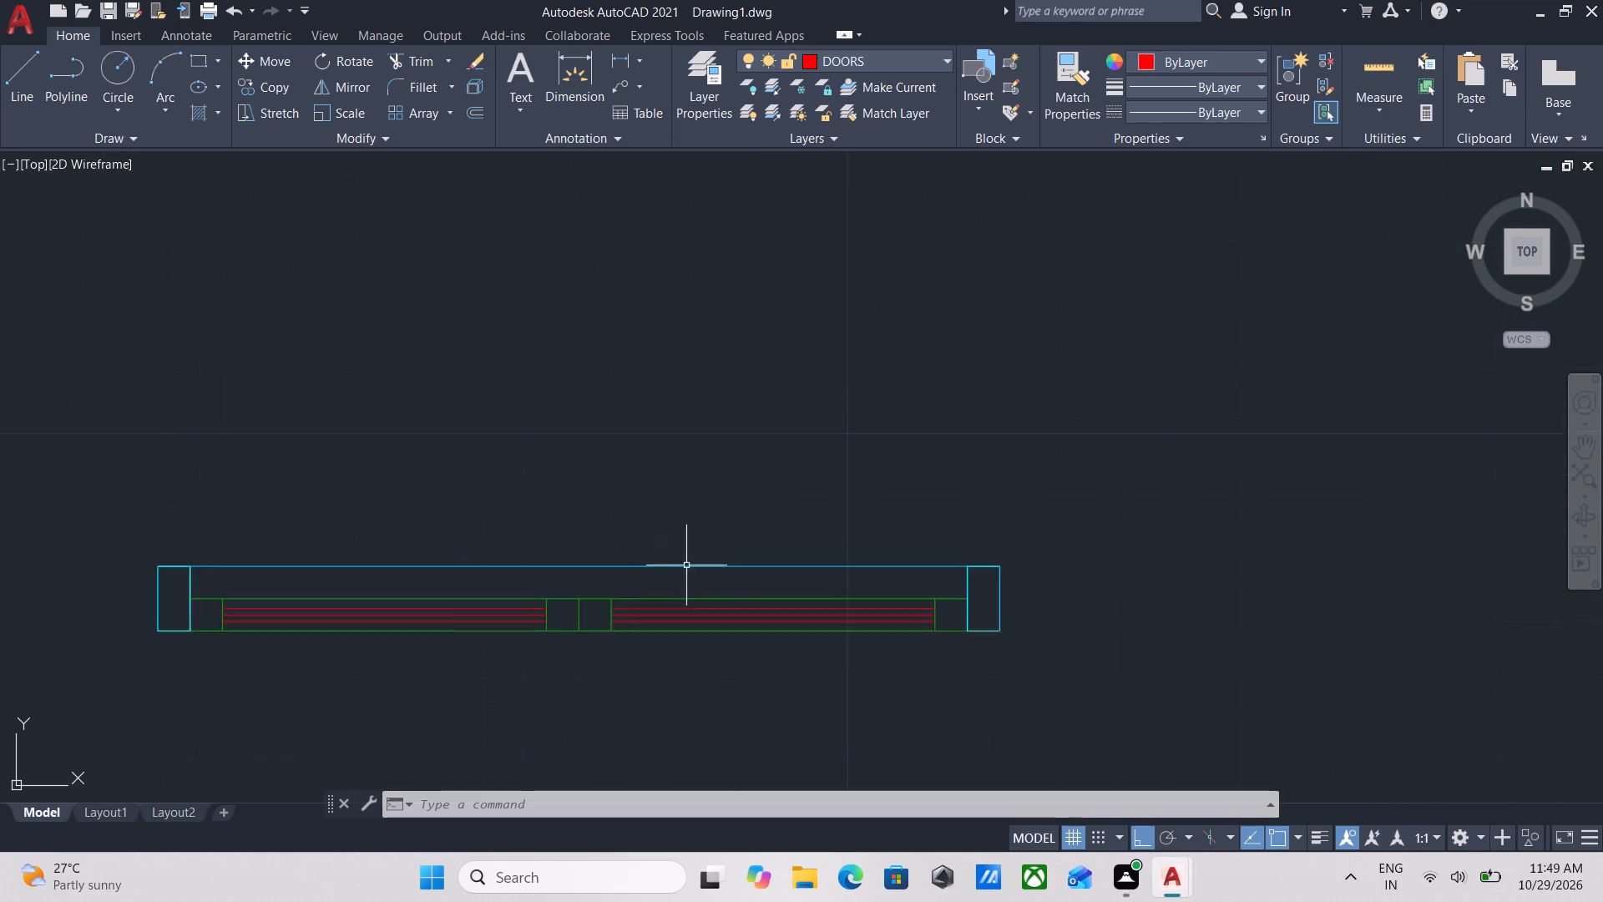
{"action": "left_click", "coordinate": [963, 727]}
{"action": "left_click", "coordinate": [726, 575]}
{"action": "scroll", "coordinate": [726, 575], "scroll_direction": "down", "scroll_amount": 2}
{"action": "middle_click_drag", "start_coordinate": [726, 575], "coordinate": [842, 565]}
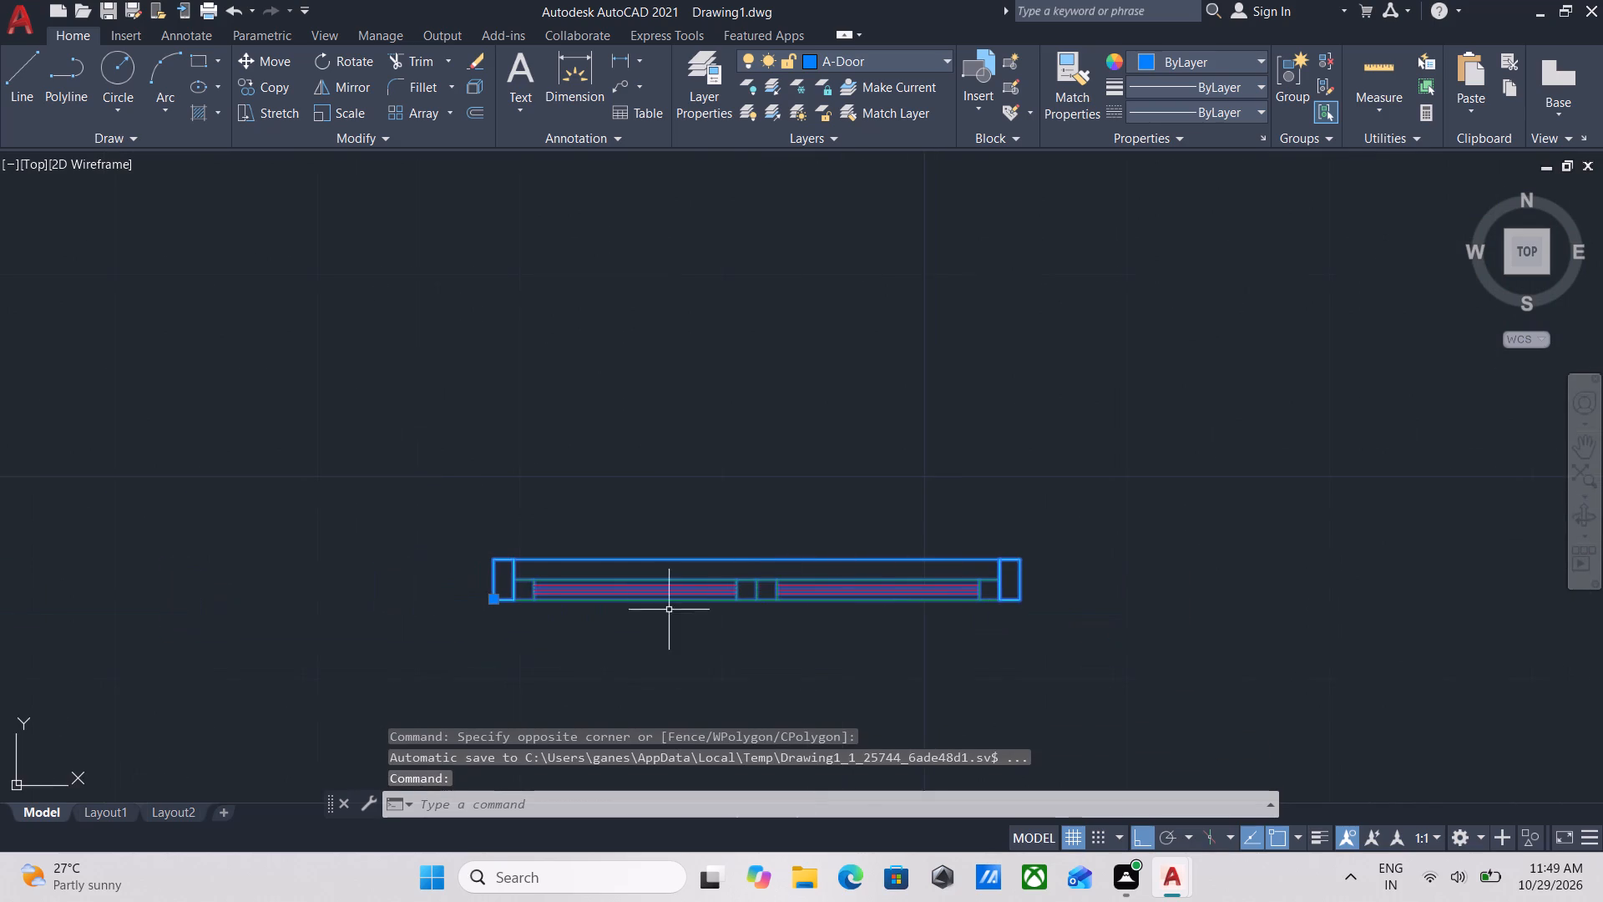
{"action": "middle_click_drag", "start_coordinate": [652, 611], "coordinate": [688, 621]}
{"action": "scroll", "coordinate": [688, 621], "scroll_direction": "down", "scroll_amount": 1}
{"action": "type", "text": "SCA"}
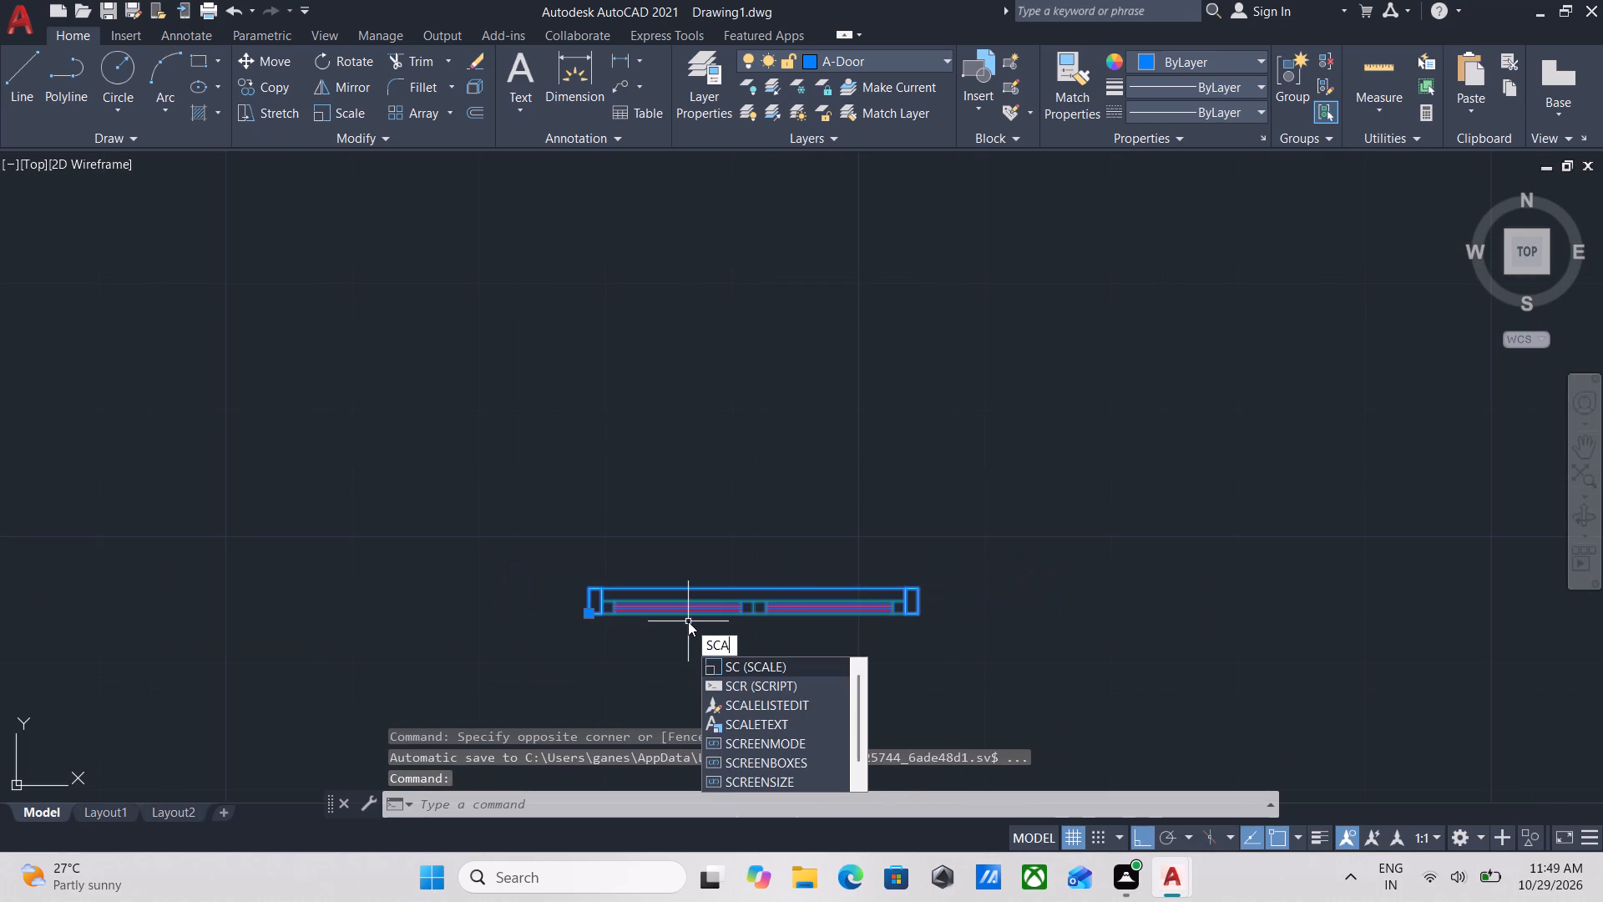
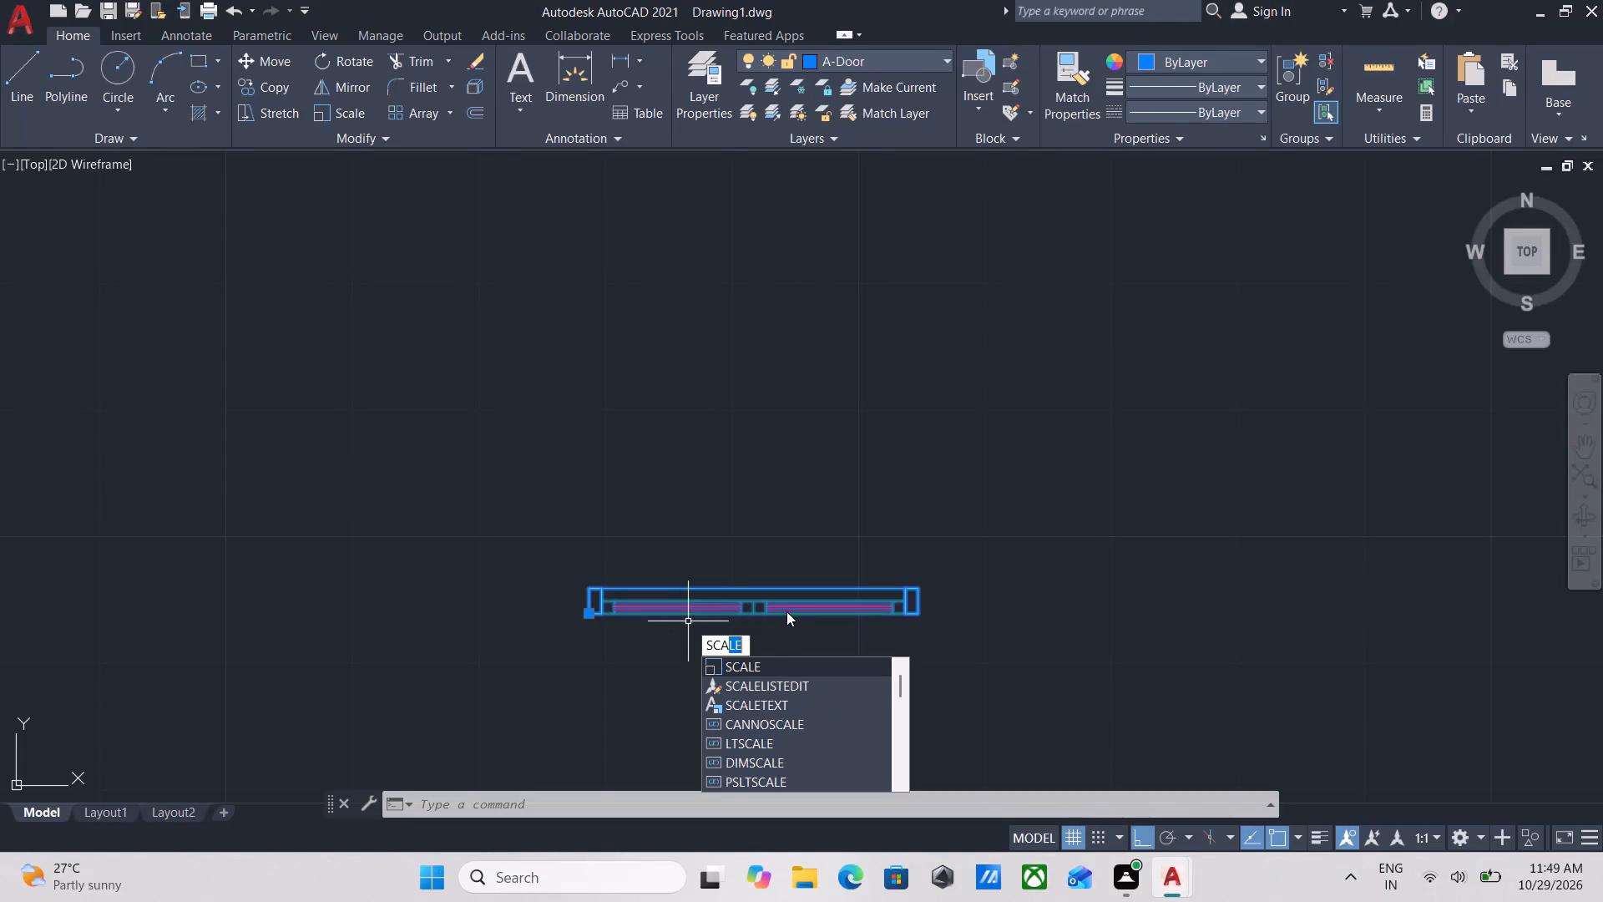
Scale the sliding panel block by reference from its upper outer frame corner, taking the overall frame width to 4'.
{"action": "key", "text": "Return"}
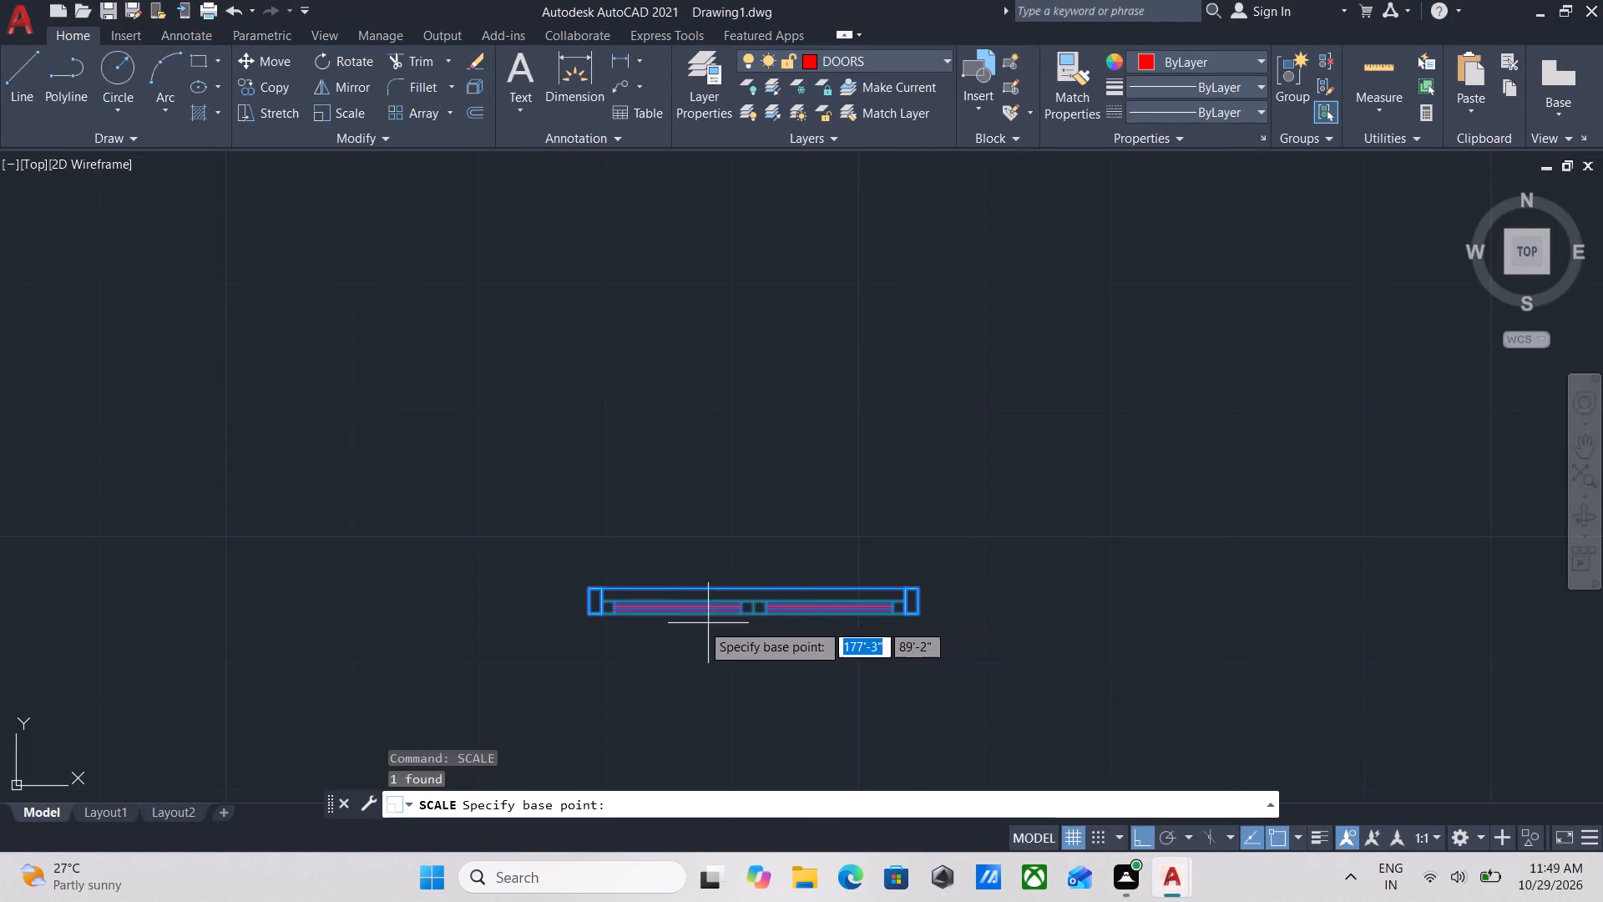
{"action": "scroll", "coordinate": [699, 623], "scroll_direction": "up", "scroll_amount": 3}
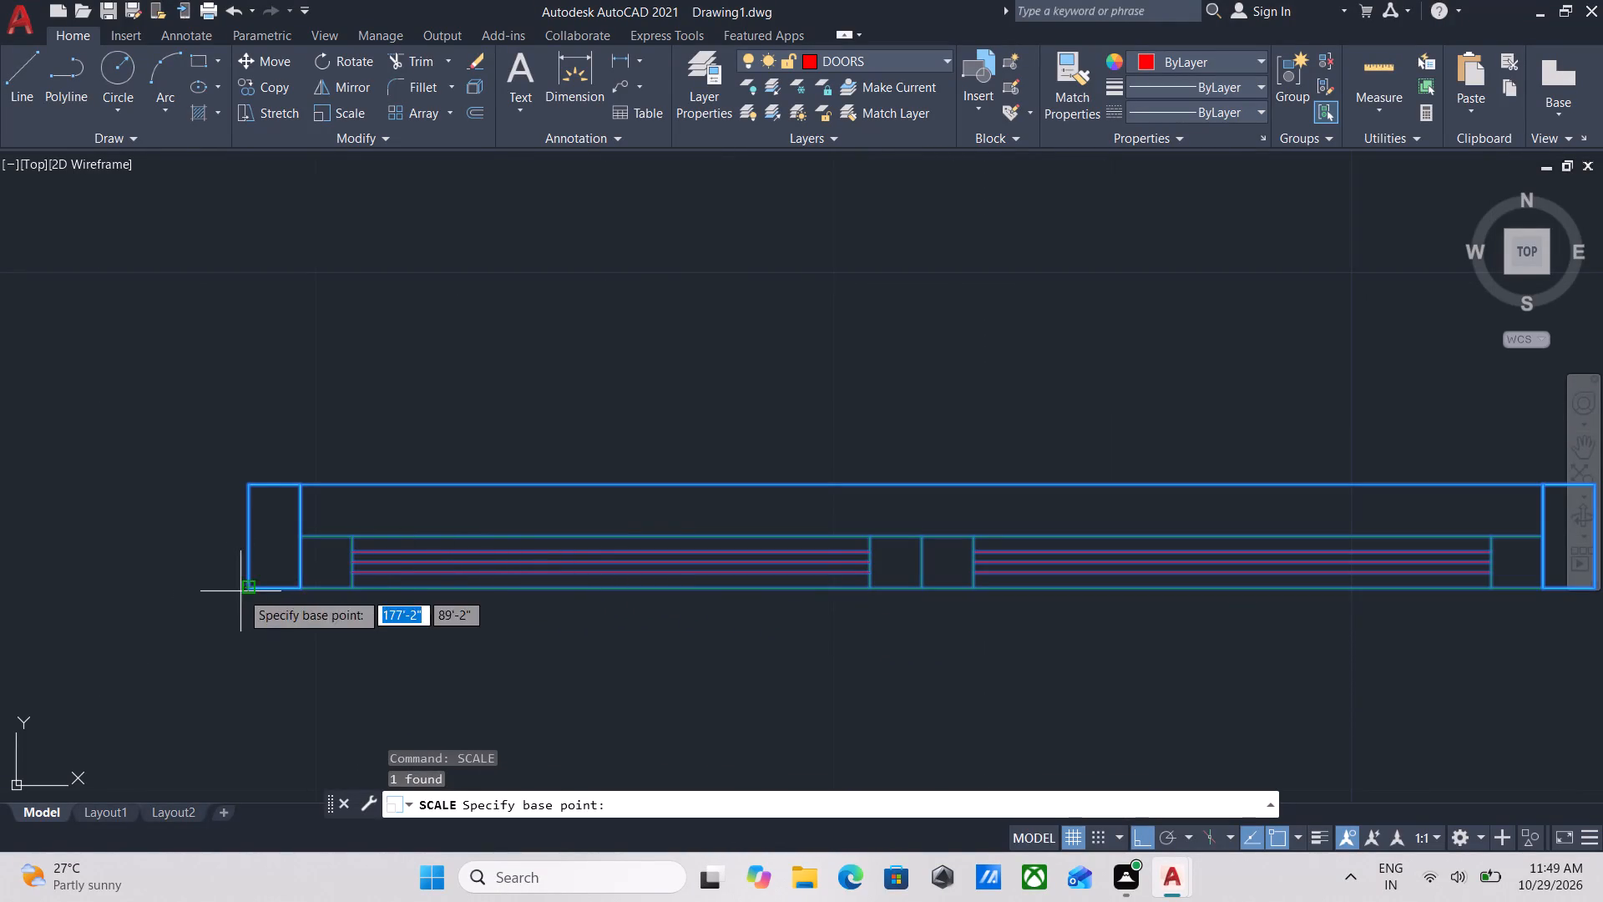
{"action": "left_click", "coordinate": [244, 484]}
{"action": "middle_click_drag", "start_coordinate": [504, 505], "coordinate": [312, 553]}
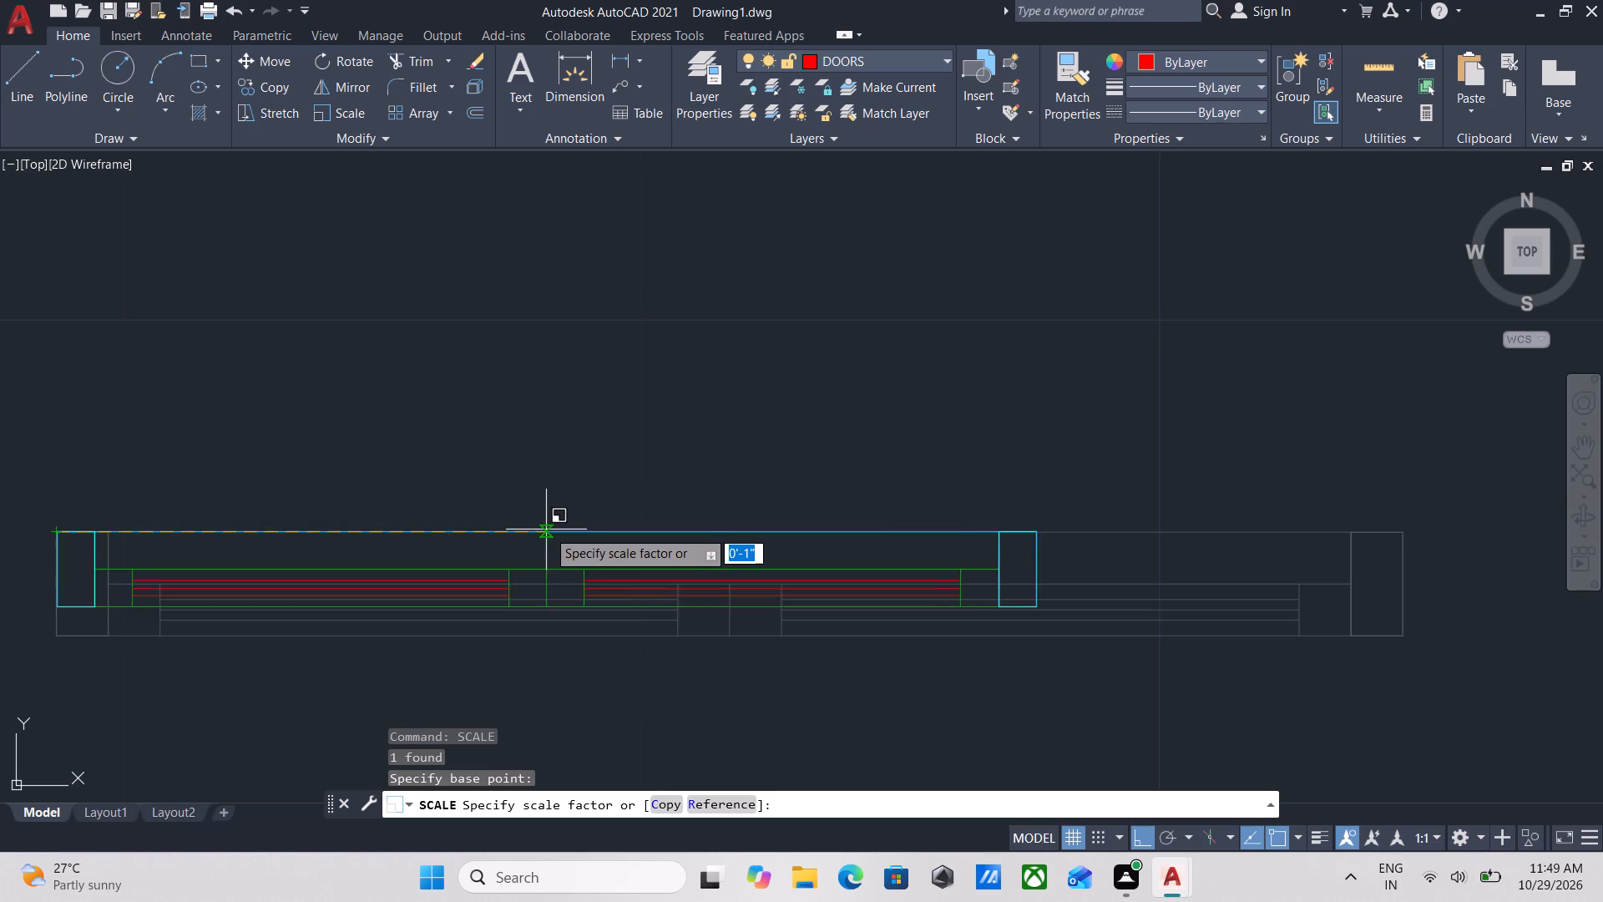
{"action": "key", "text": "r"}
{"action": "key", "text": "Return"}
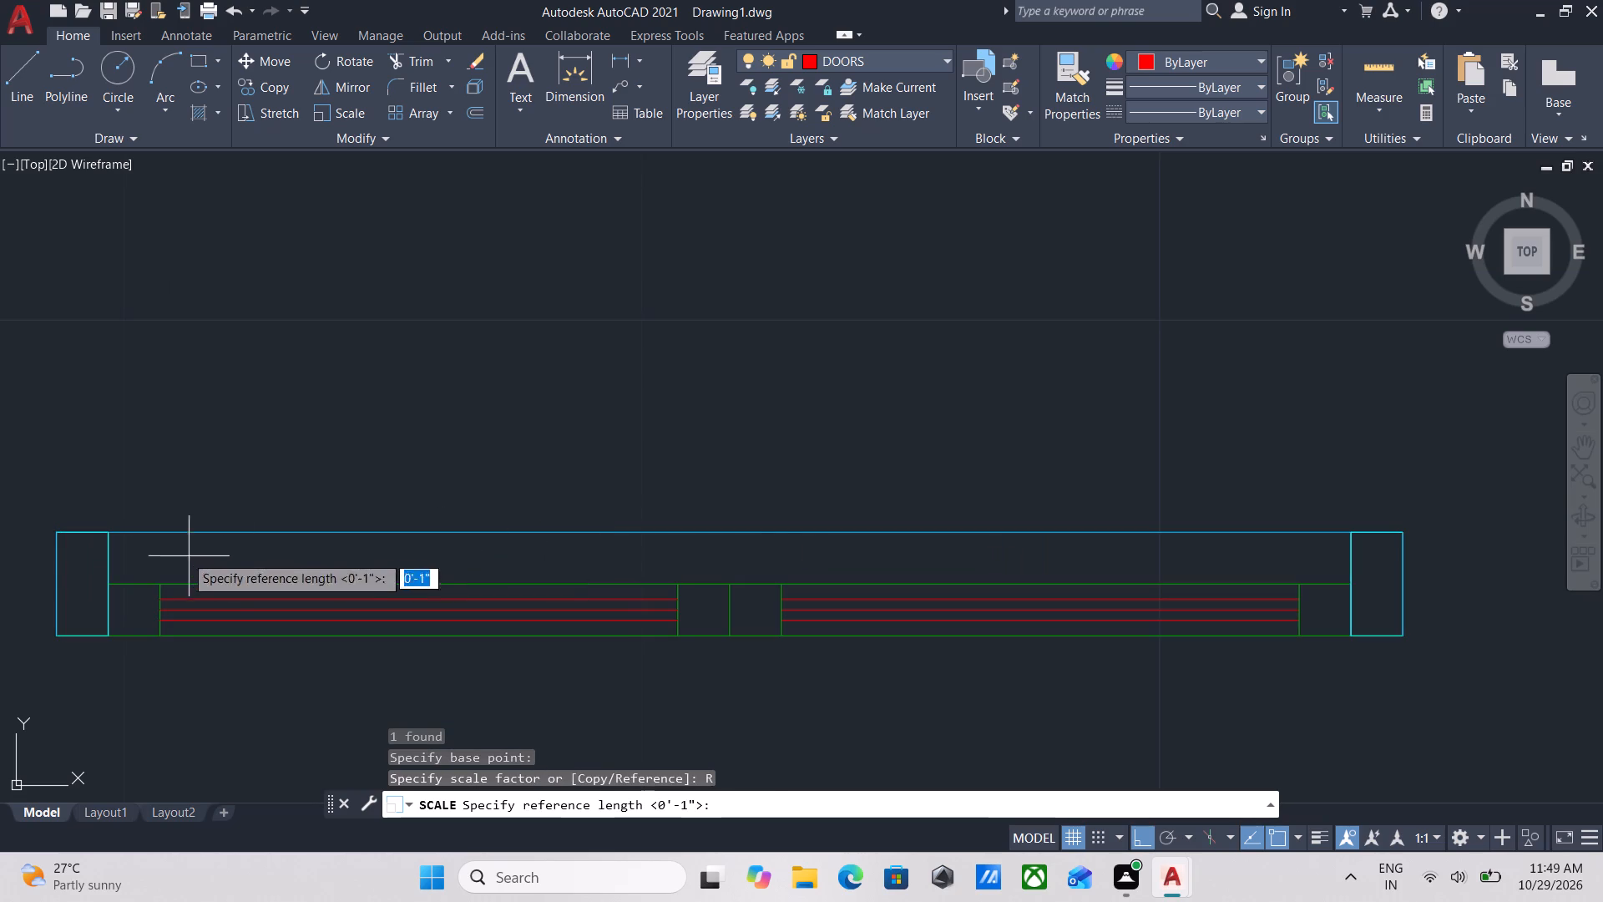
{"action": "left_click", "coordinate": [55, 533]}
{"action": "middle_click_drag", "start_coordinate": [1200, 633], "coordinate": [923, 643]}
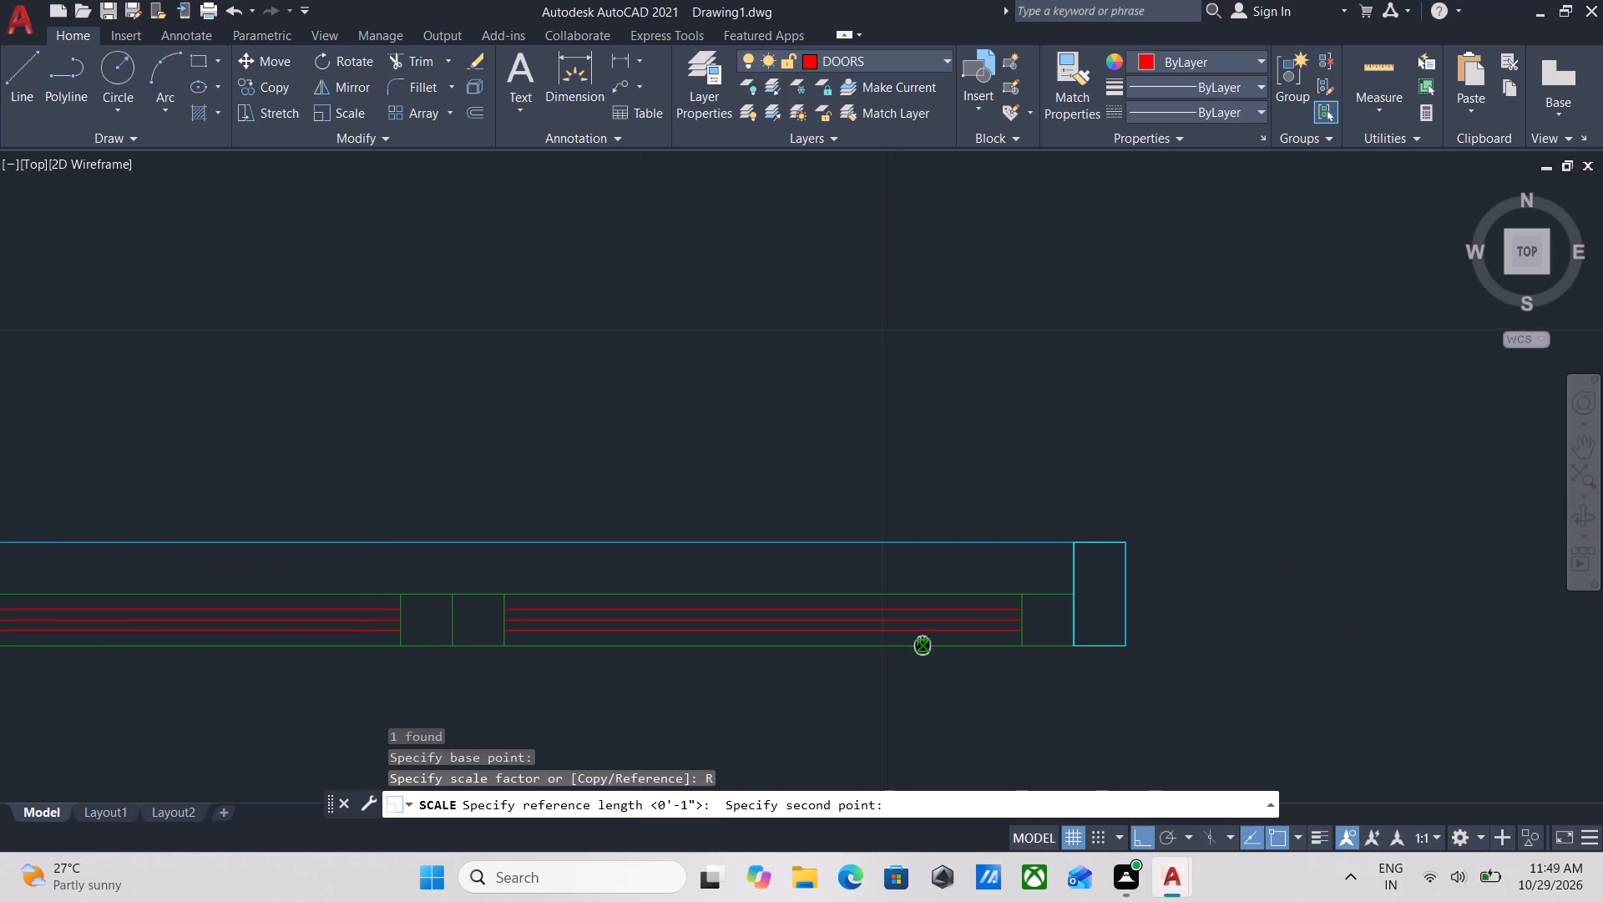
{"action": "middle_click_drag", "start_coordinate": [923, 643], "coordinate": [925, 643]}
{"action": "left_click", "coordinate": [1125, 547]}
{"action": "scroll", "coordinate": [1393, 550], "scroll_direction": "down", "scroll_amount": 2}
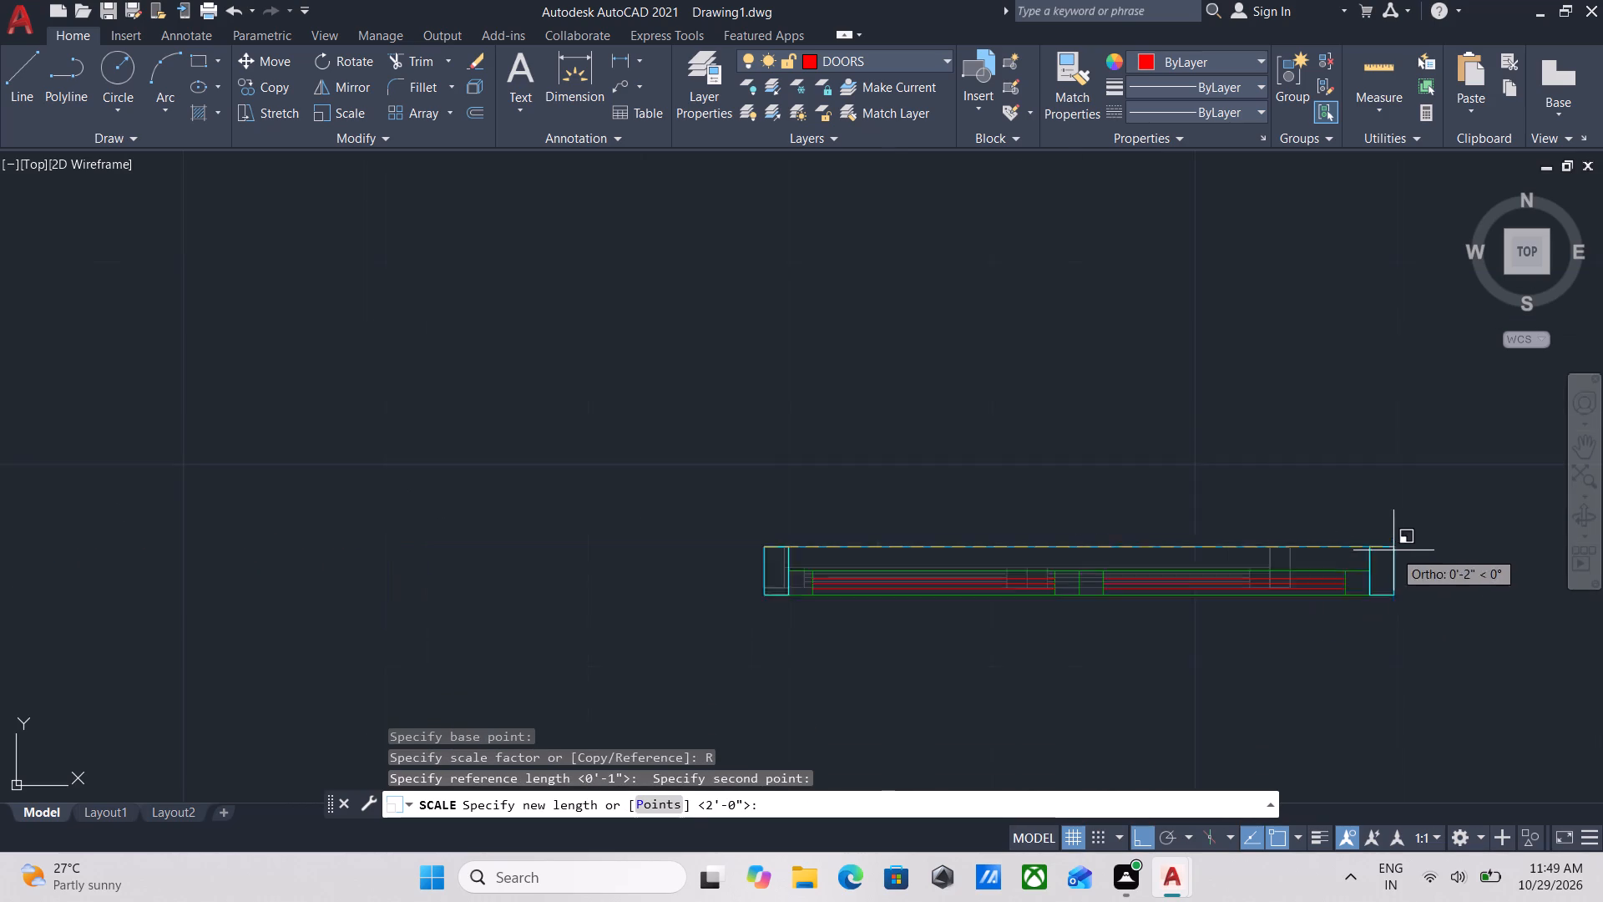
{"action": "middle_click_drag", "start_coordinate": [1393, 550], "coordinate": [1043, 587]}
{"action": "type", "text": "4'"}
{"action": "key", "text": "Return"}
Move the 4' sliding panel block straight down, clear of the single and double door blocks.
{"action": "scroll", "coordinate": [1185, 584], "scroll_direction": "down", "scroll_amount": 4}
{"action": "middle_click_drag", "start_coordinate": [1199, 595], "coordinate": [785, 608]}
{"action": "scroll", "coordinate": [882, 618], "scroll_direction": "down", "scroll_amount": 3}
{"action": "middle_click_drag", "start_coordinate": [882, 618], "coordinate": [838, 611]}
{"action": "scroll", "coordinate": [1029, 644], "scroll_direction": "down", "scroll_amount": 2}
{"action": "middle_click_drag", "start_coordinate": [1026, 644], "coordinate": [810, 644]}
{"action": "scroll", "coordinate": [970, 669], "scroll_direction": "up", "scroll_amount": 2}
{"action": "left_click", "coordinate": [1015, 695]}
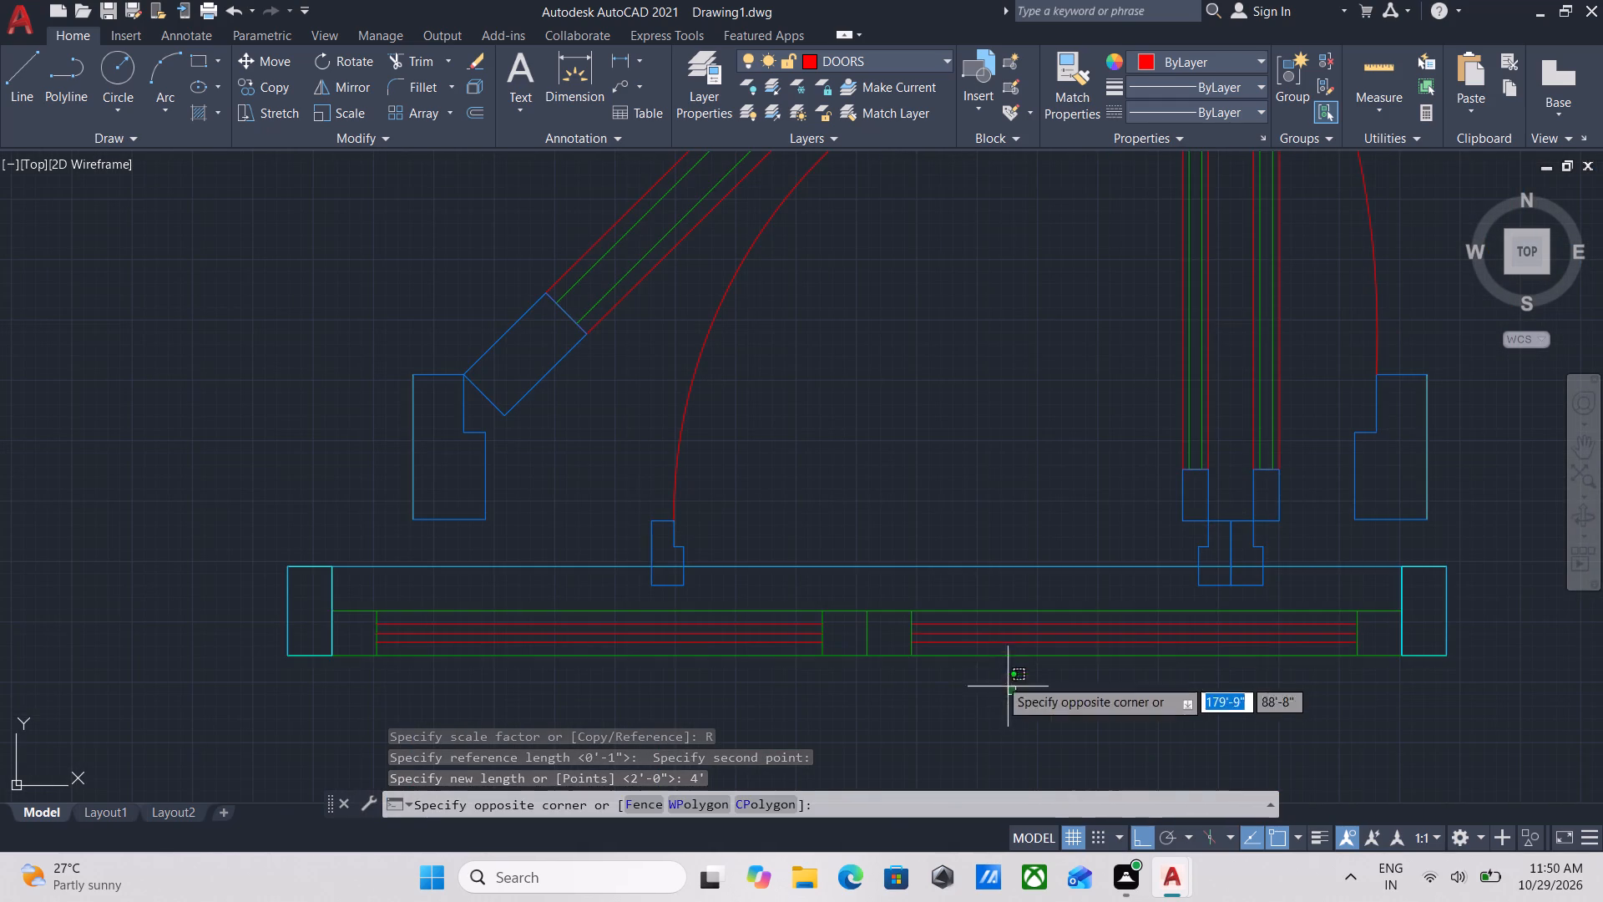
{"action": "left_click", "coordinate": [975, 645]}
{"action": "key", "text": "m"}
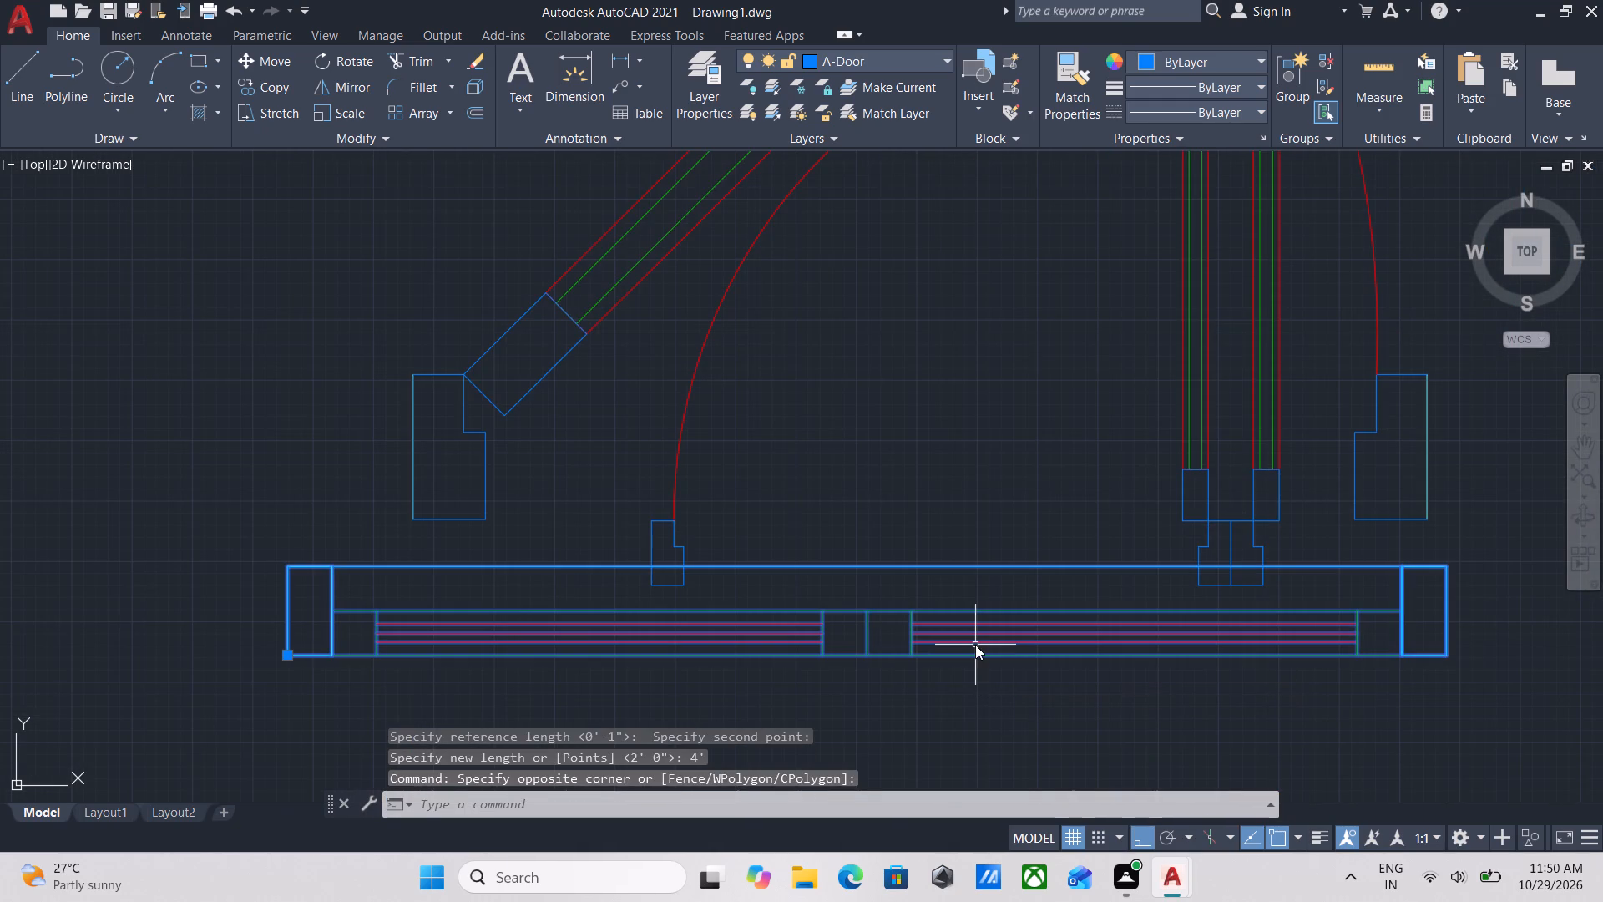
{"action": "key", "text": "Return"}
{"action": "left_click", "coordinate": [869, 661]}
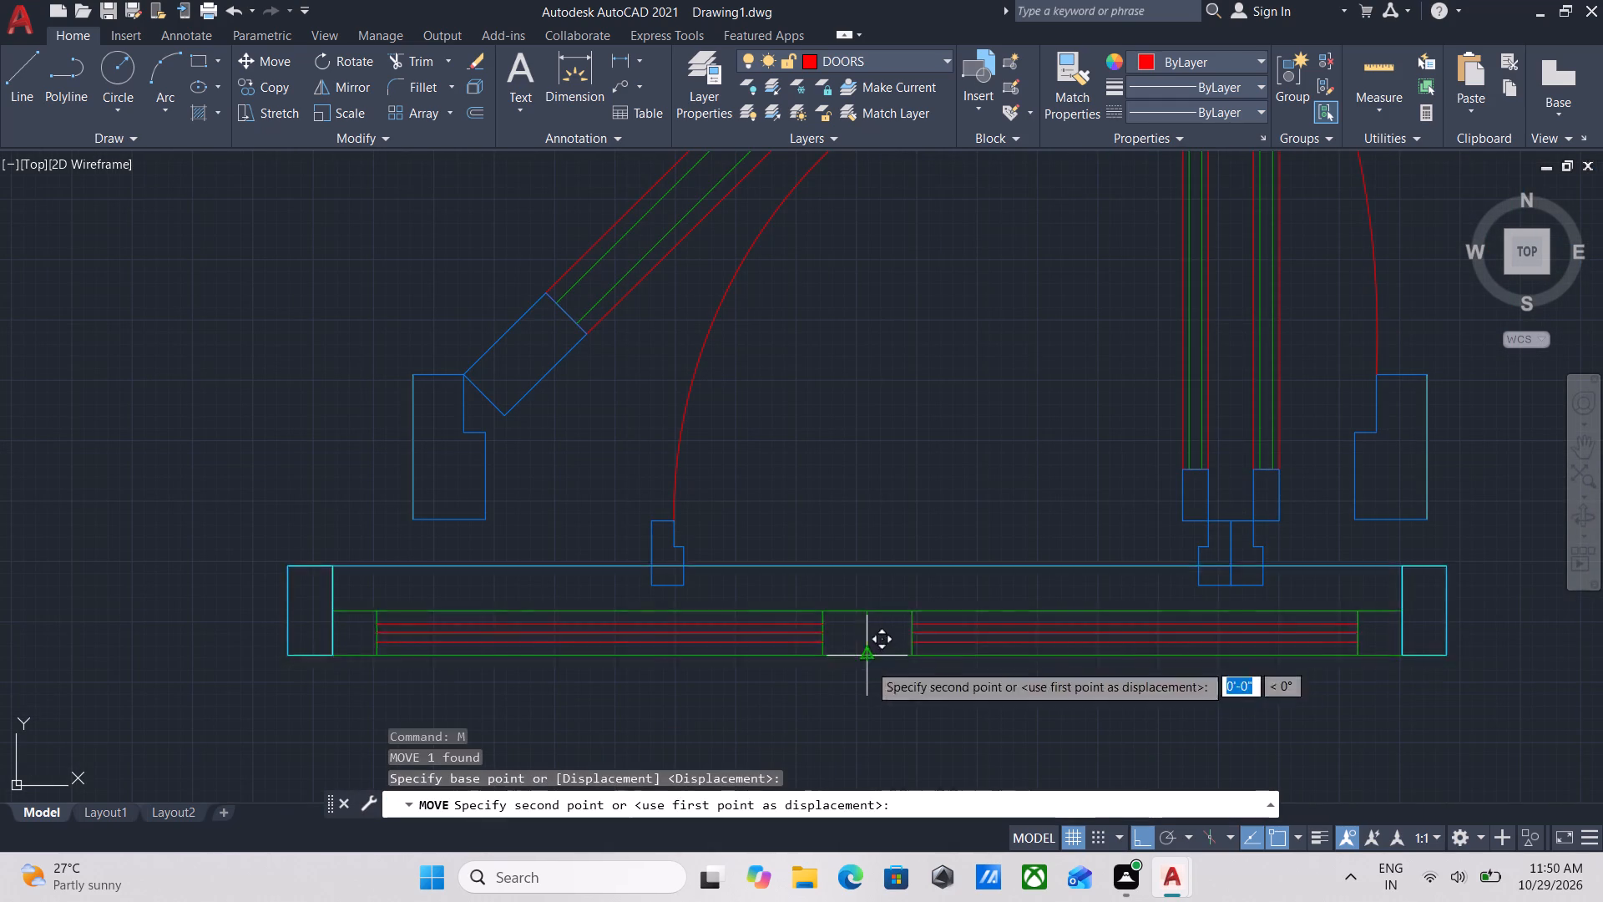
{"action": "middle_click_drag", "start_coordinate": [856, 799], "coordinate": [878, 623]}
{"action": "scroll", "coordinate": [903, 710], "scroll_direction": "down", "scroll_amount": 2}
{"action": "middle_click_drag", "start_coordinate": [902, 712], "coordinate": [908, 576]}
{"action": "scroll", "coordinate": [904, 610], "scroll_direction": "down", "scroll_amount": 1}
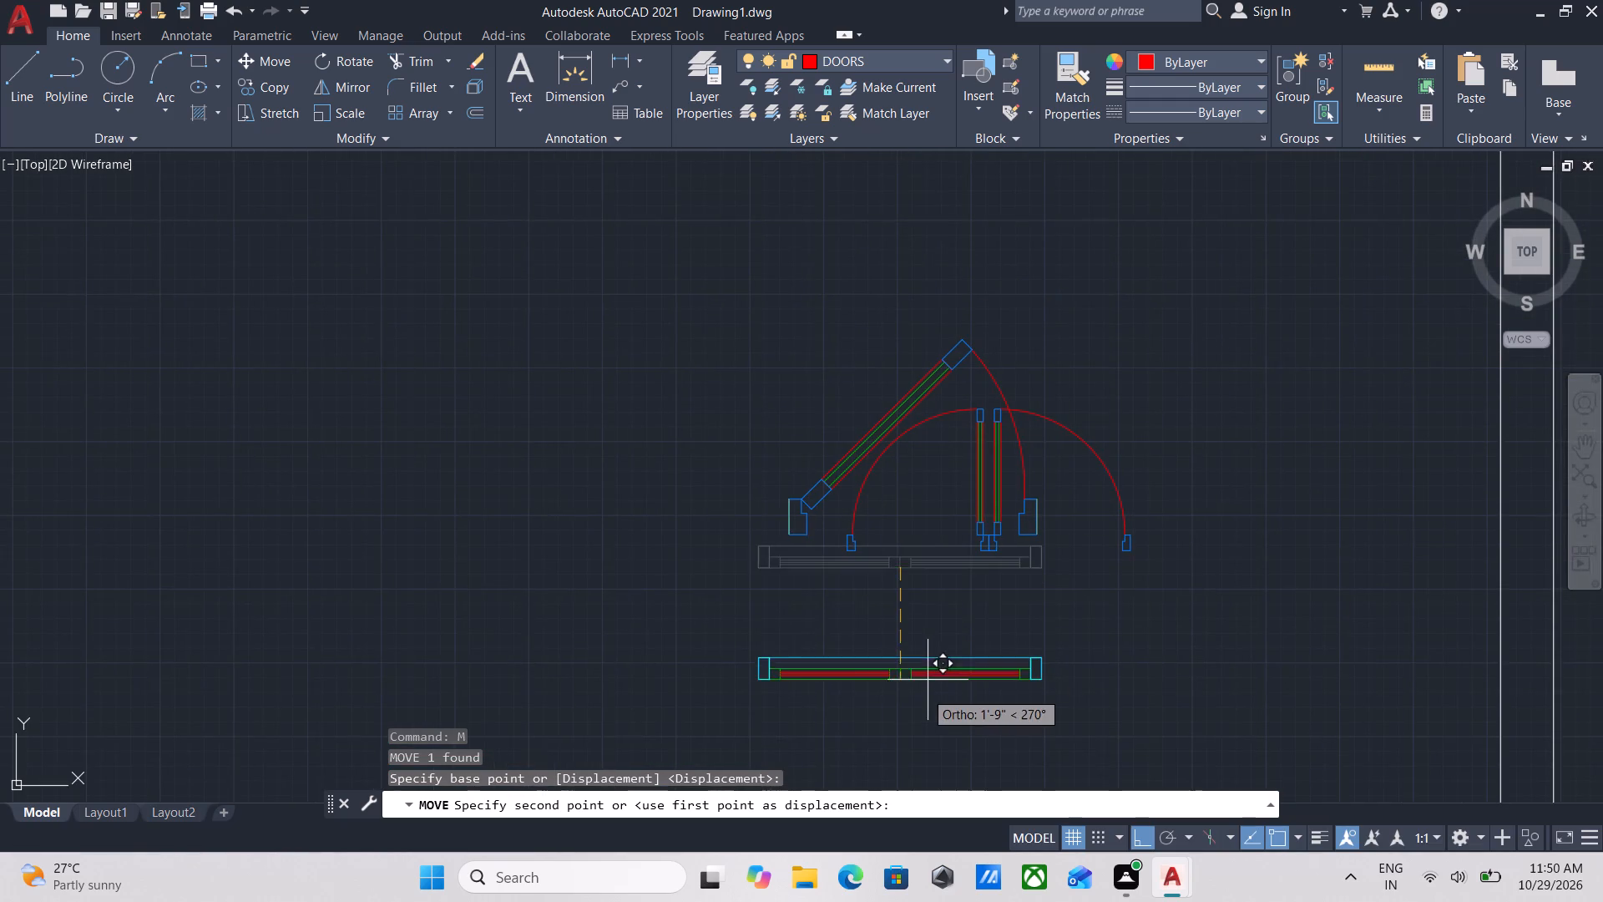
{"action": "middle_click_drag", "start_coordinate": [923, 692], "coordinate": [942, 589]}
{"action": "left_click", "coordinate": [952, 634]}
{"action": "scroll", "coordinate": [952, 634], "scroll_direction": "up", "scroll_amount": 3}
{"action": "key", "text": "Escape"}
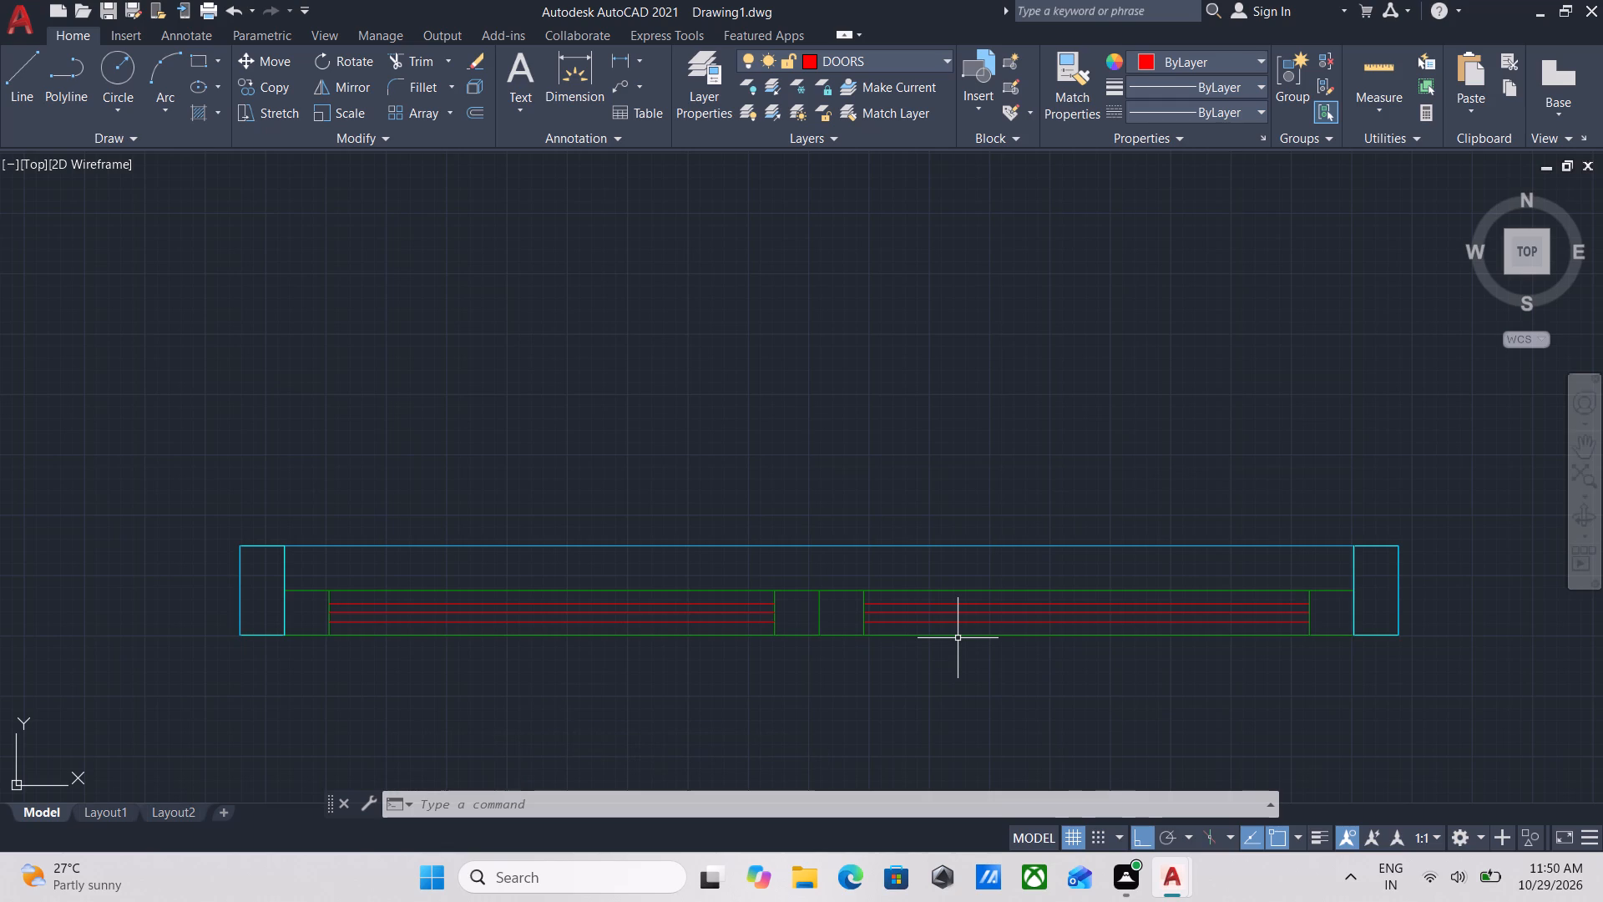
Copy the half-open door block by its lower outer frame corner to the wall-end midpoint at the opening beside the upper stair flight.
{"action": "scroll", "coordinate": [1135, 687], "scroll_direction": "down", "scroll_amount": 2}
{"action": "middle_click_drag", "start_coordinate": [1246, 734], "coordinate": [1158, 600]}
{"action": "middle_click_drag", "start_coordinate": [1151, 582], "coordinate": [1140, 587]}
{"action": "scroll", "coordinate": [1151, 582], "scroll_direction": "down", "scroll_amount": 1}
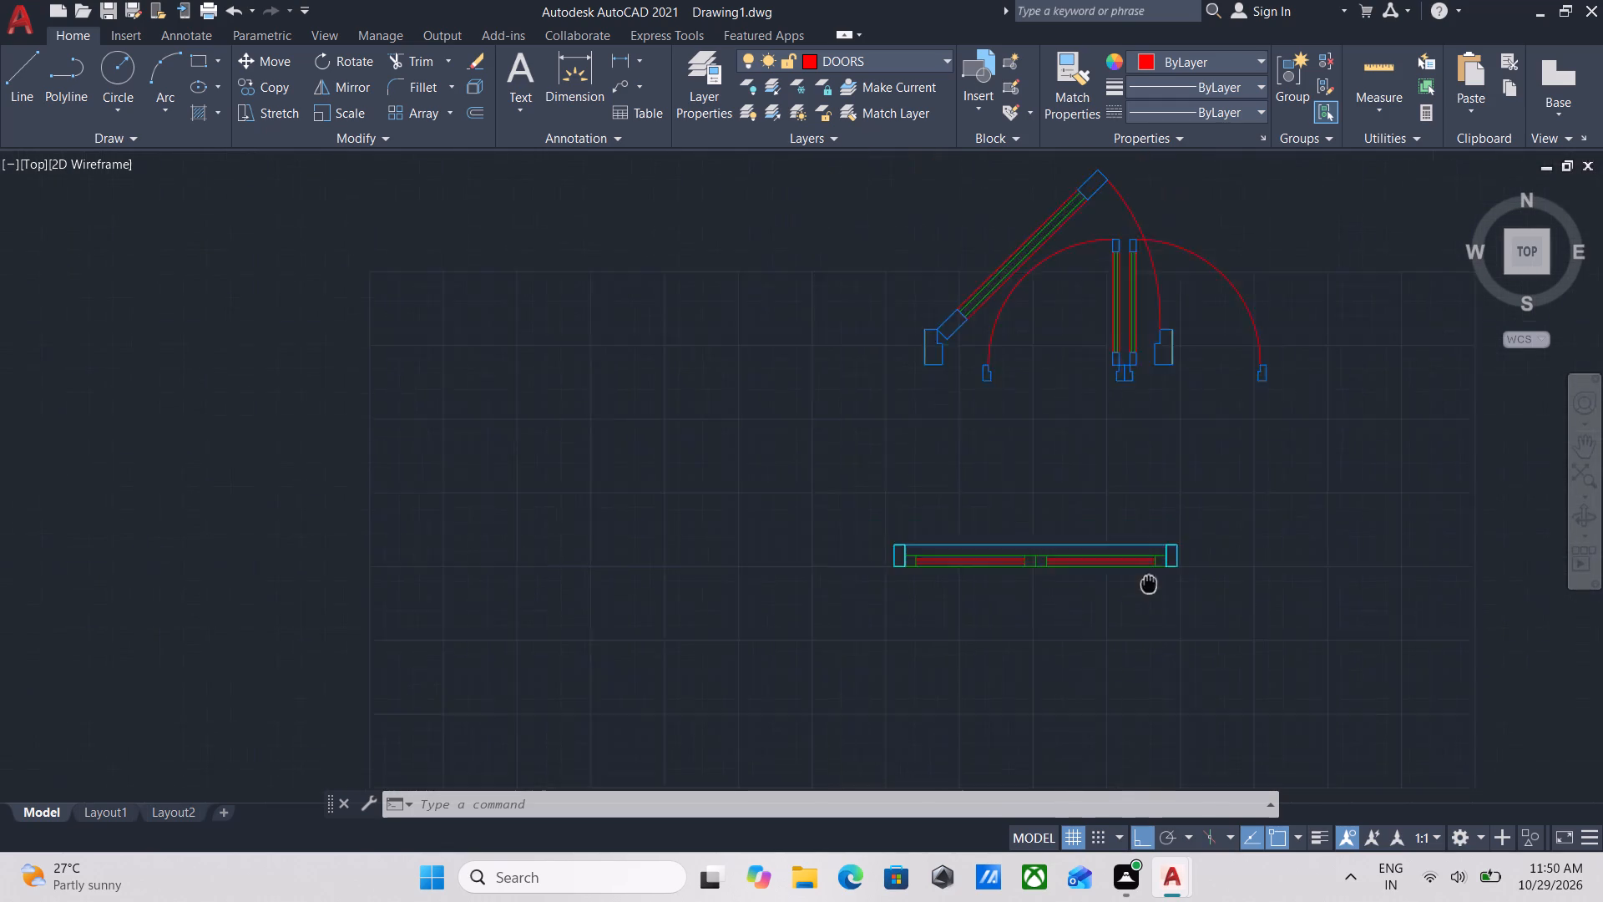
{"action": "middle_click_drag", "start_coordinate": [1140, 587], "coordinate": [850, 721]}
{"action": "scroll", "coordinate": [863, 698], "scroll_direction": "up", "scroll_amount": 1}
{"action": "middle_click_drag", "start_coordinate": [887, 500], "coordinate": [746, 454]}
{"action": "scroll", "coordinate": [887, 499], "scroll_direction": "down", "scroll_amount": 1}
{"action": "scroll", "coordinate": [762, 442], "scroll_direction": "down", "scroll_amount": 3}
{"action": "middle_click_drag", "start_coordinate": [762, 442], "coordinate": [650, 418]}
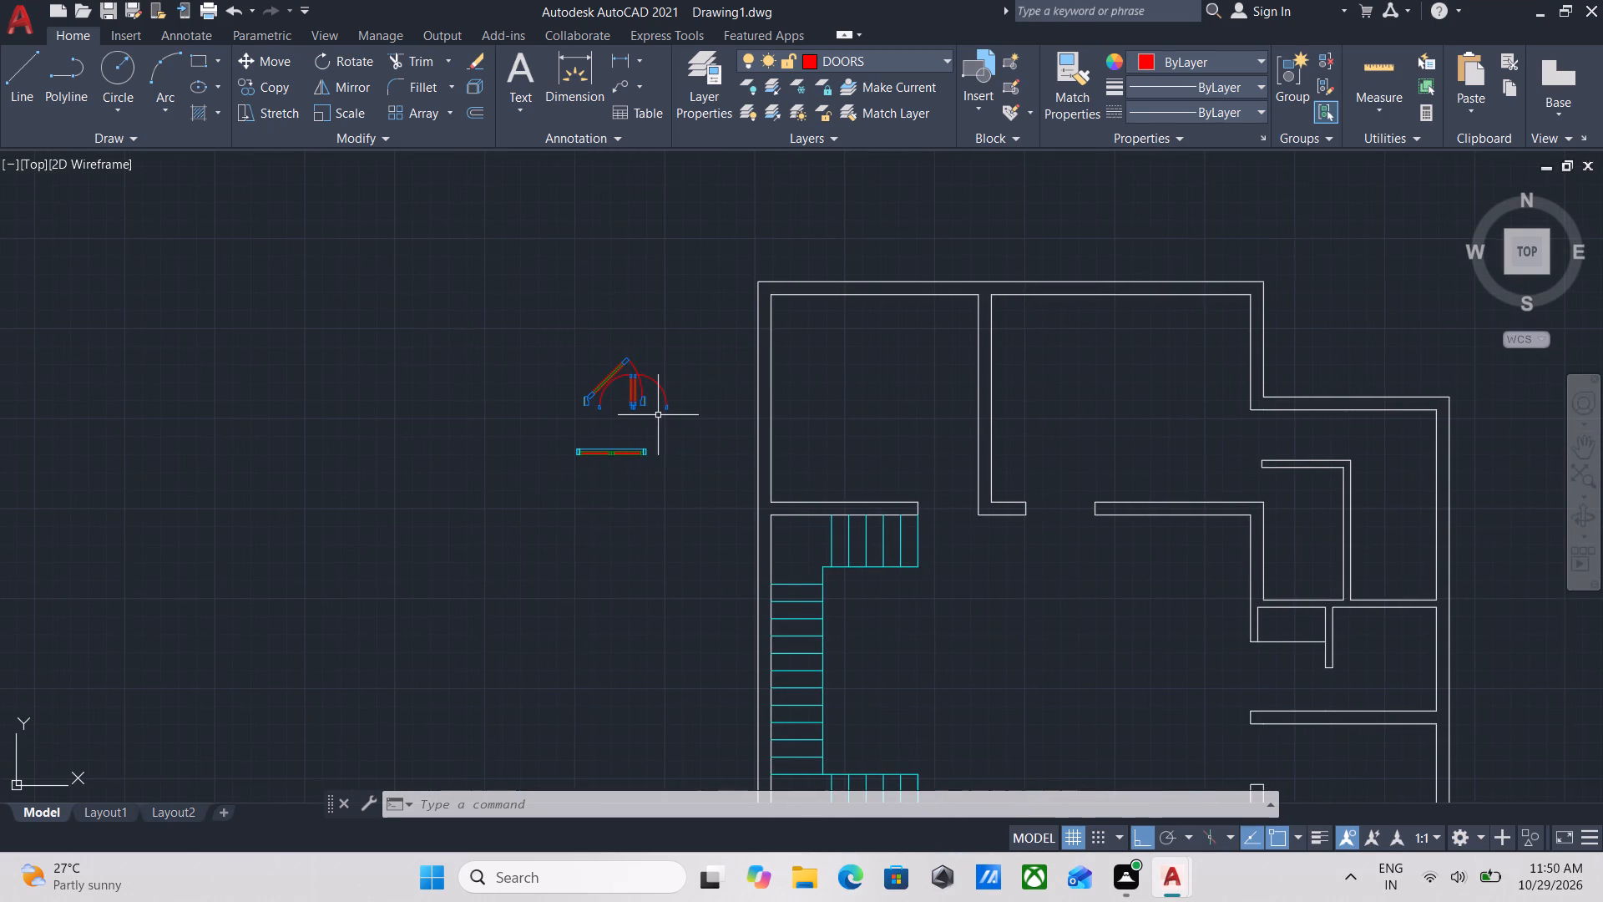
{"action": "scroll", "coordinate": [605, 395], "scroll_direction": "up", "scroll_amount": 3}
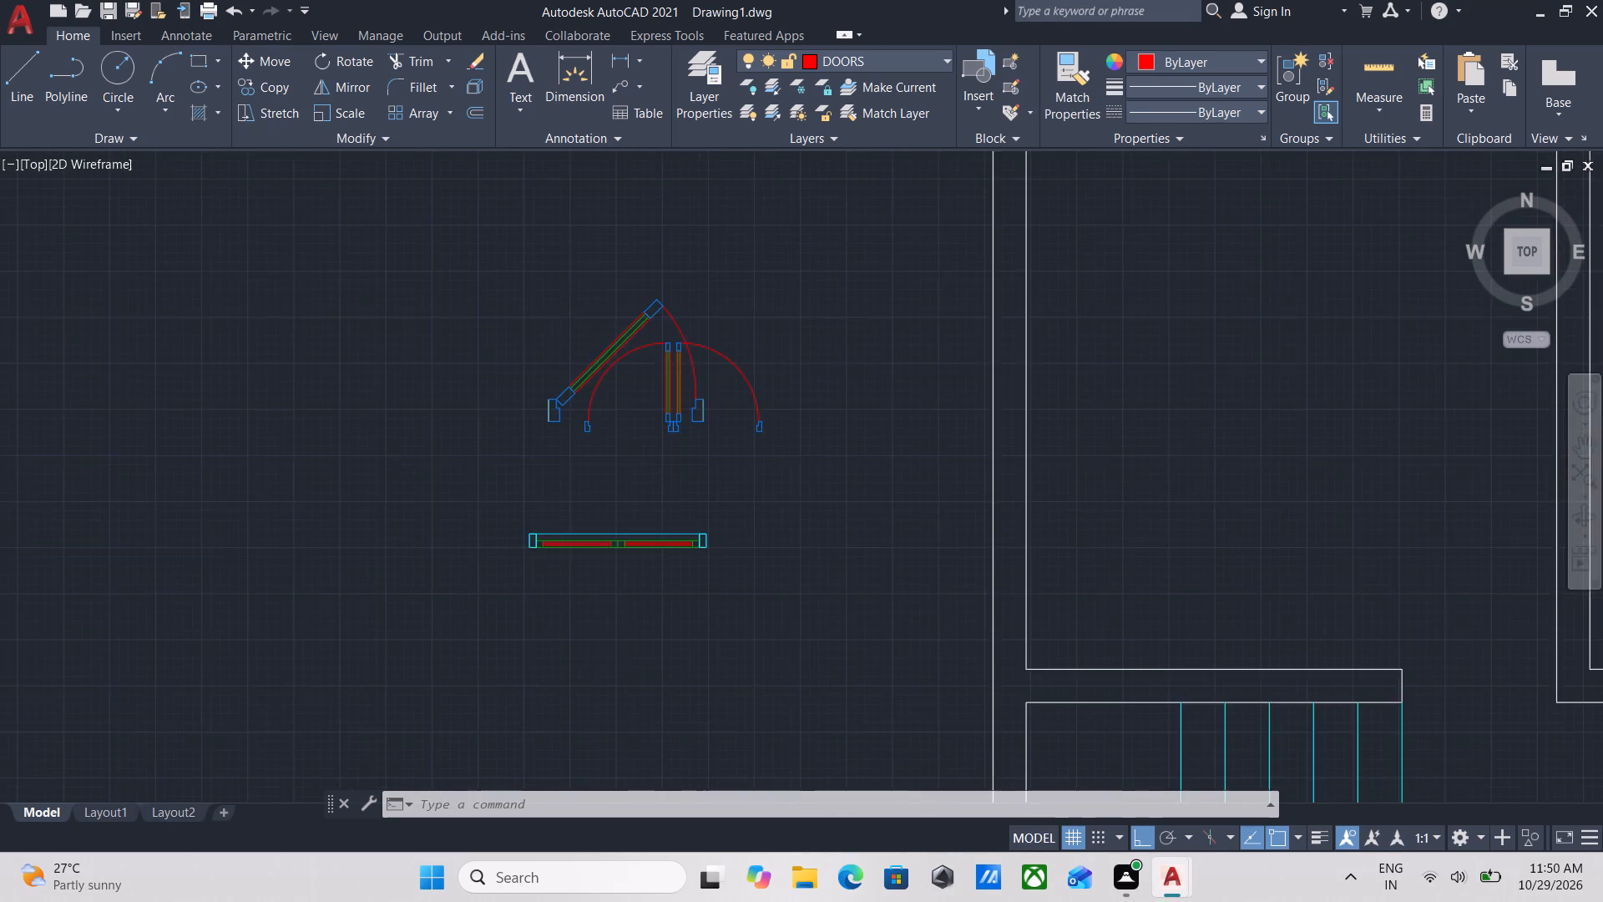
{"action": "scroll", "coordinate": [601, 396], "scroll_direction": "up", "scroll_amount": 3}
{"action": "left_click", "coordinate": [408, 436]}
{"action": "left_click", "coordinate": [254, 349]}
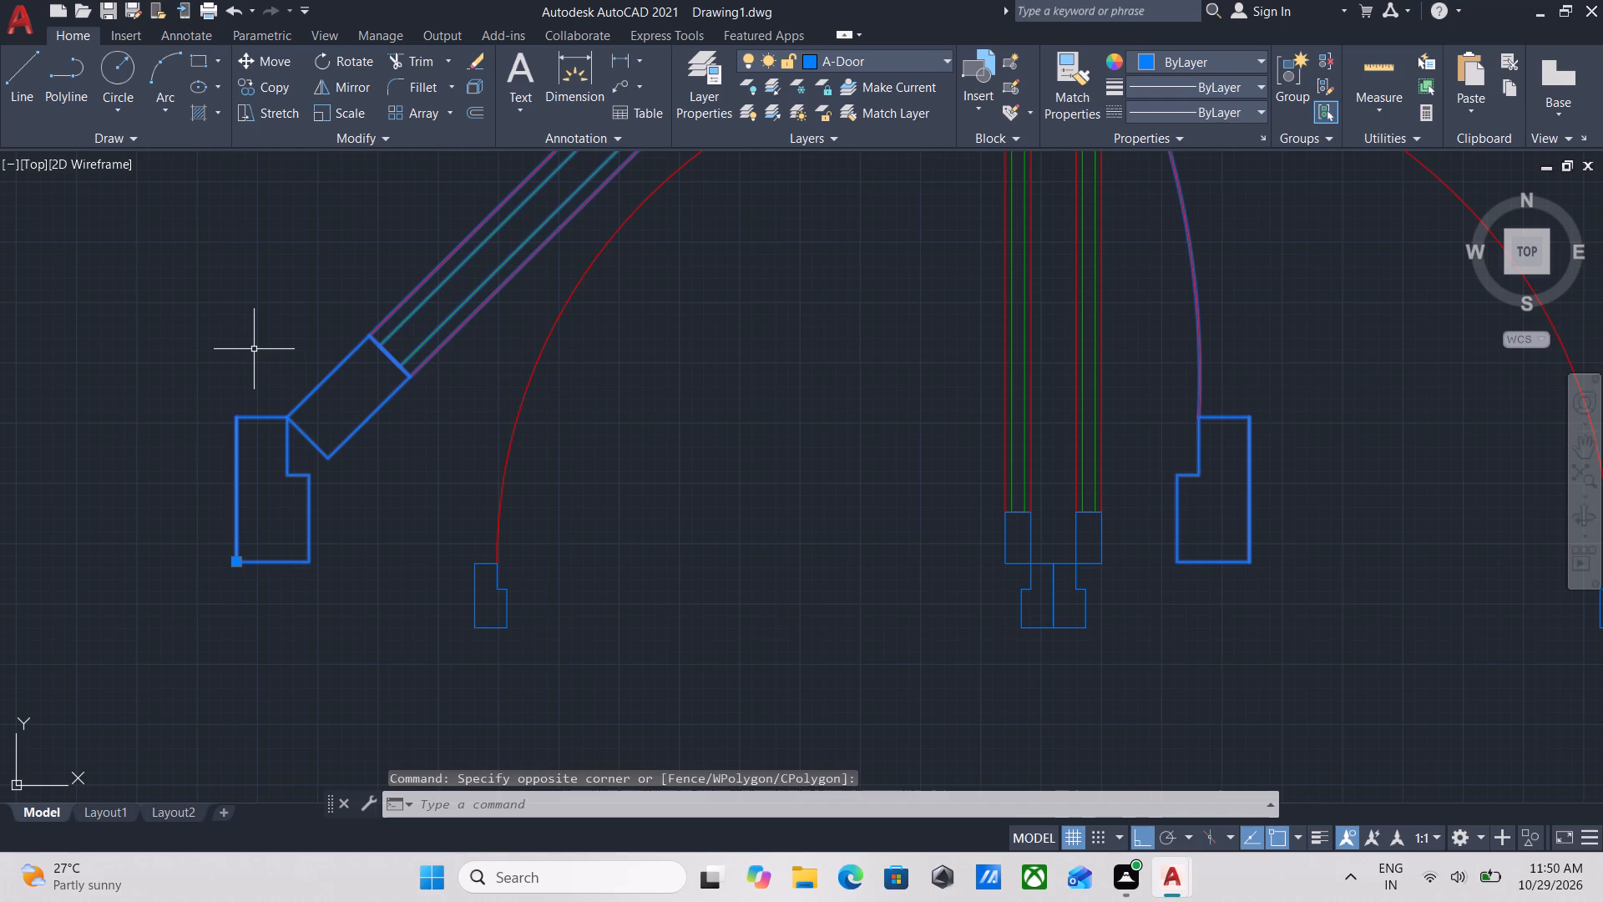
{"action": "type", "text": "CO"}
{"action": "key", "text": "Return"}
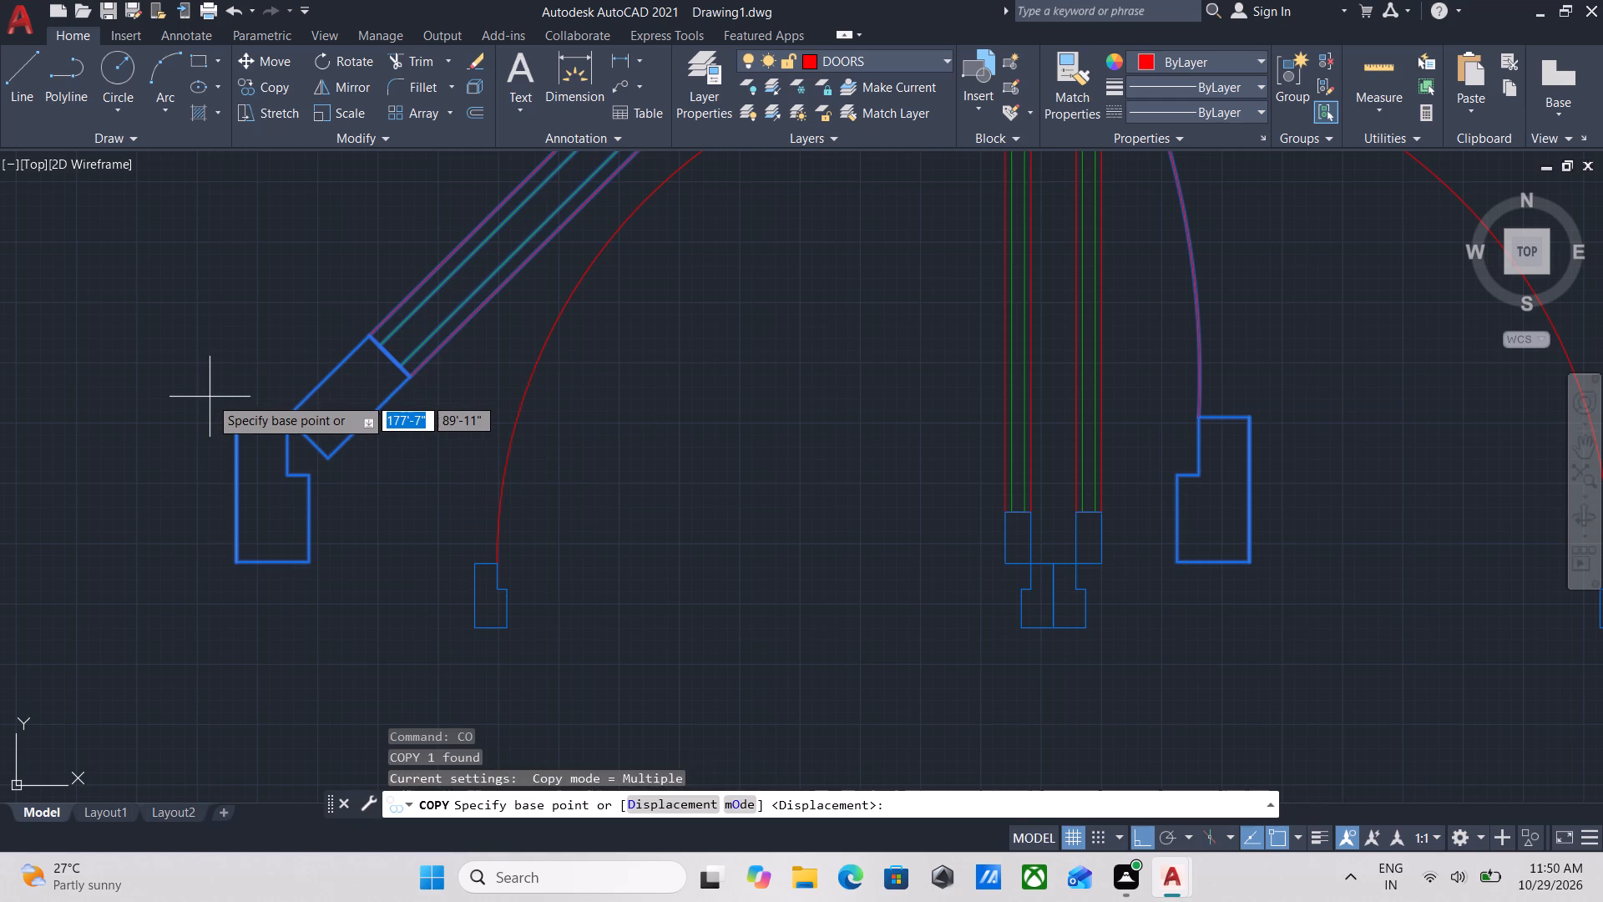
{"action": "left_click", "coordinate": [235, 561]}
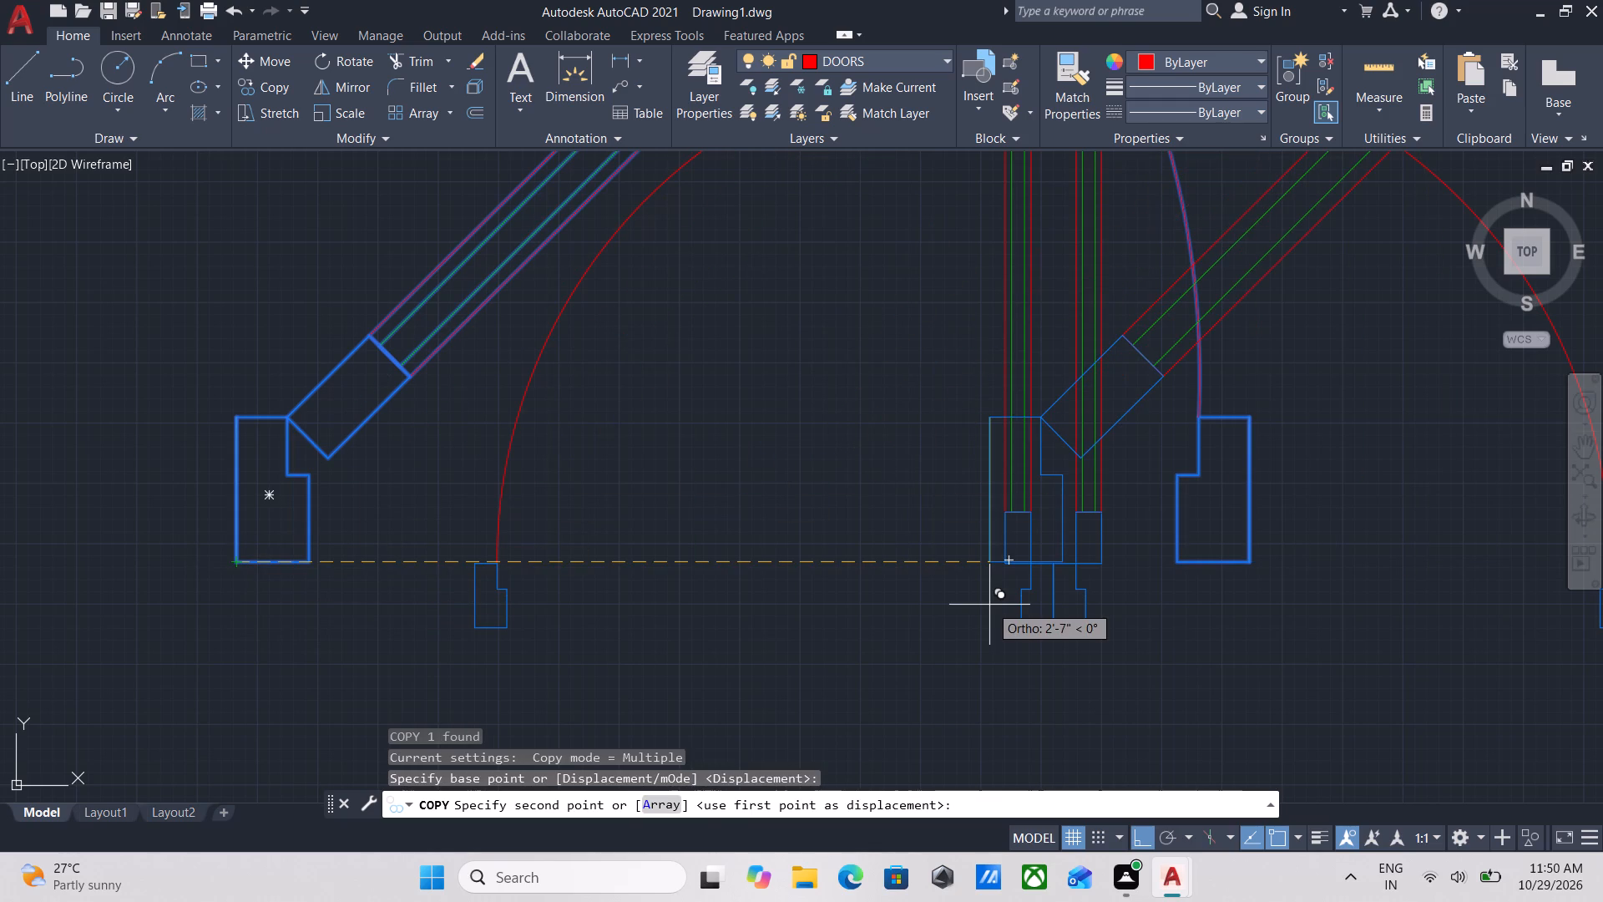
{"action": "key", "text": "F8"}
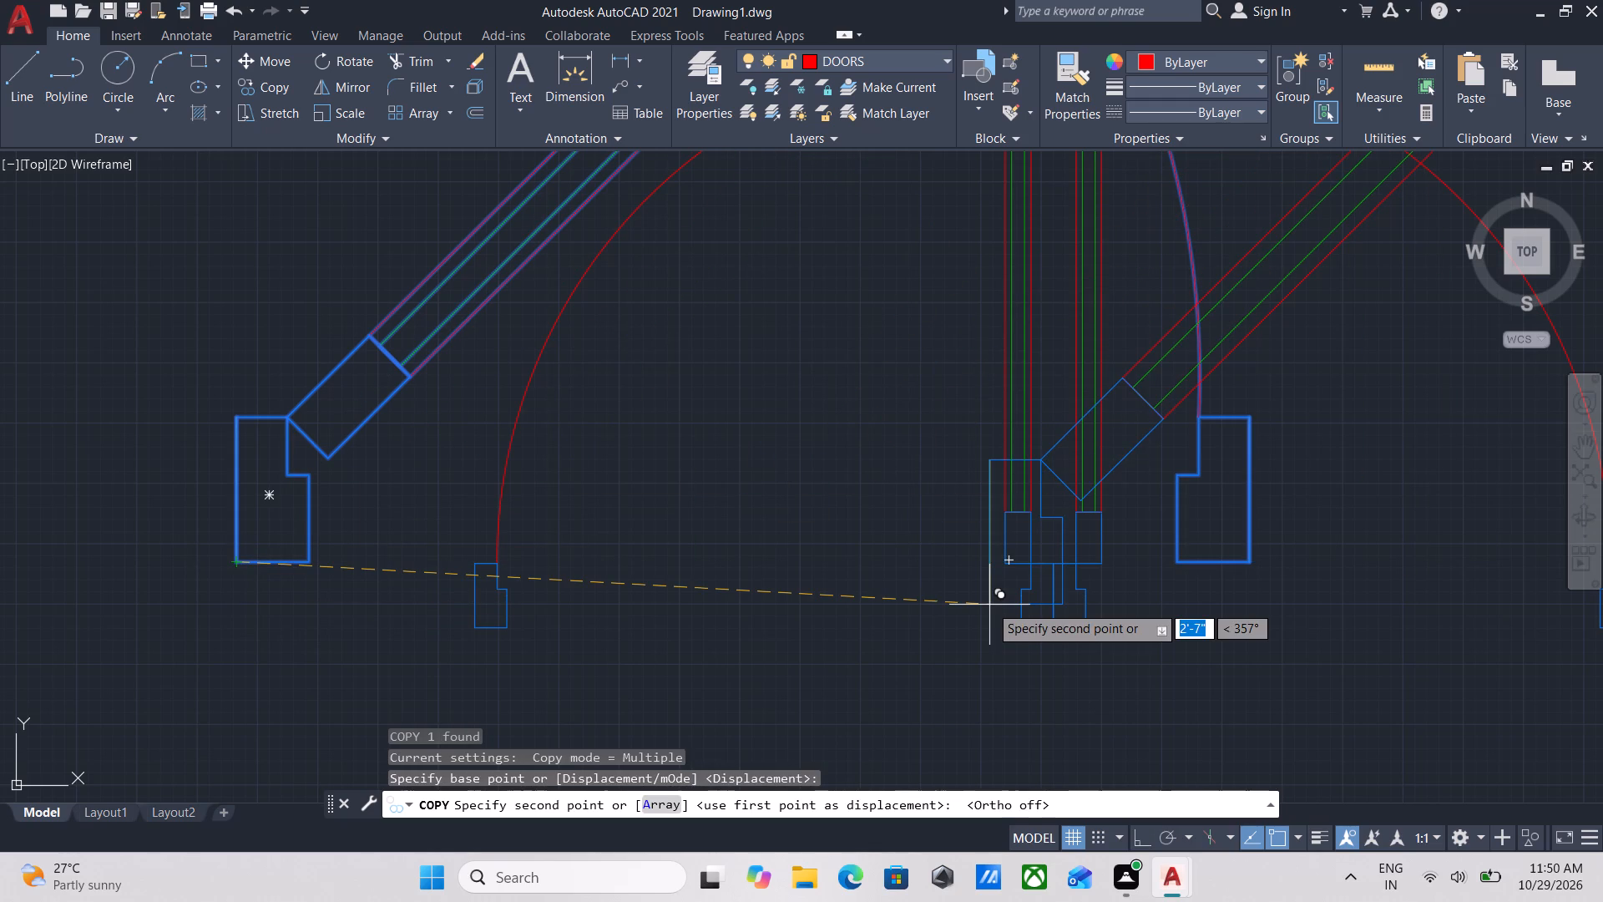
{"action": "scroll", "coordinate": [989, 605], "scroll_direction": "down", "scroll_amount": 2}
{"action": "middle_click_drag", "start_coordinate": [989, 605], "coordinate": [554, 513]}
{"action": "scroll", "coordinate": [1127, 555], "scroll_direction": "down", "scroll_amount": 1}
{"action": "middle_click_drag", "start_coordinate": [1043, 549], "coordinate": [999, 545]}
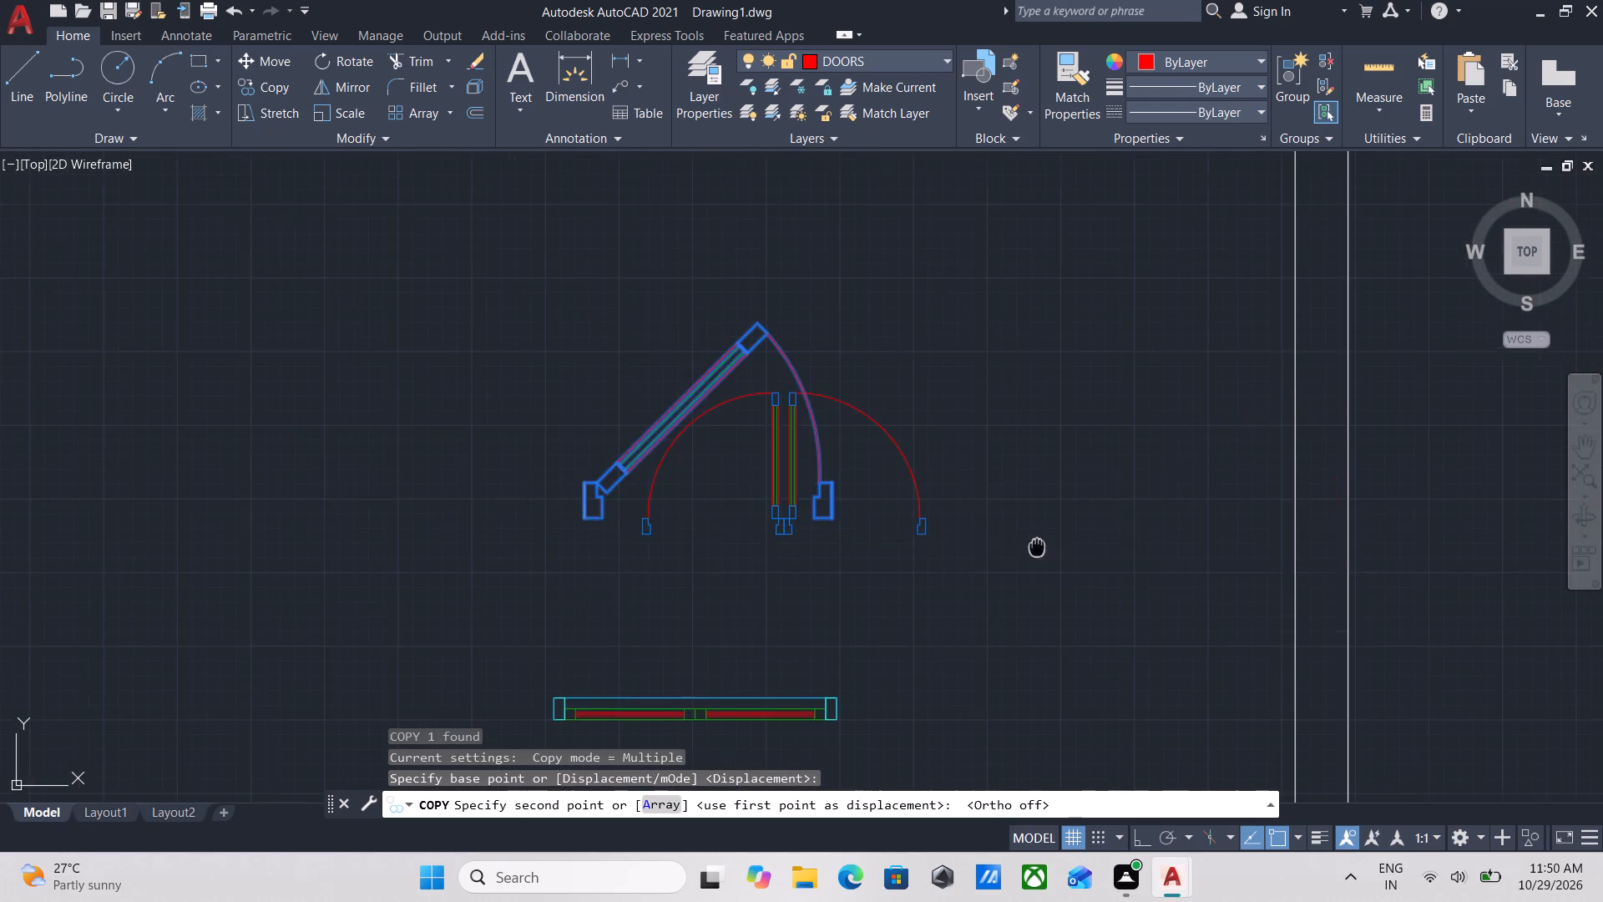
{"action": "middle_click_drag", "start_coordinate": [999, 545], "coordinate": [641, 533]}
{"action": "scroll", "coordinate": [966, 585], "scroll_direction": "down", "scroll_amount": 2}
{"action": "middle_click_drag", "start_coordinate": [945, 580], "coordinate": [791, 546]}
{"action": "scroll", "coordinate": [1089, 724], "scroll_direction": "up", "scroll_amount": 4}
{"action": "scroll", "coordinate": [1030, 682], "scroll_direction": "up", "scroll_amount": 2}
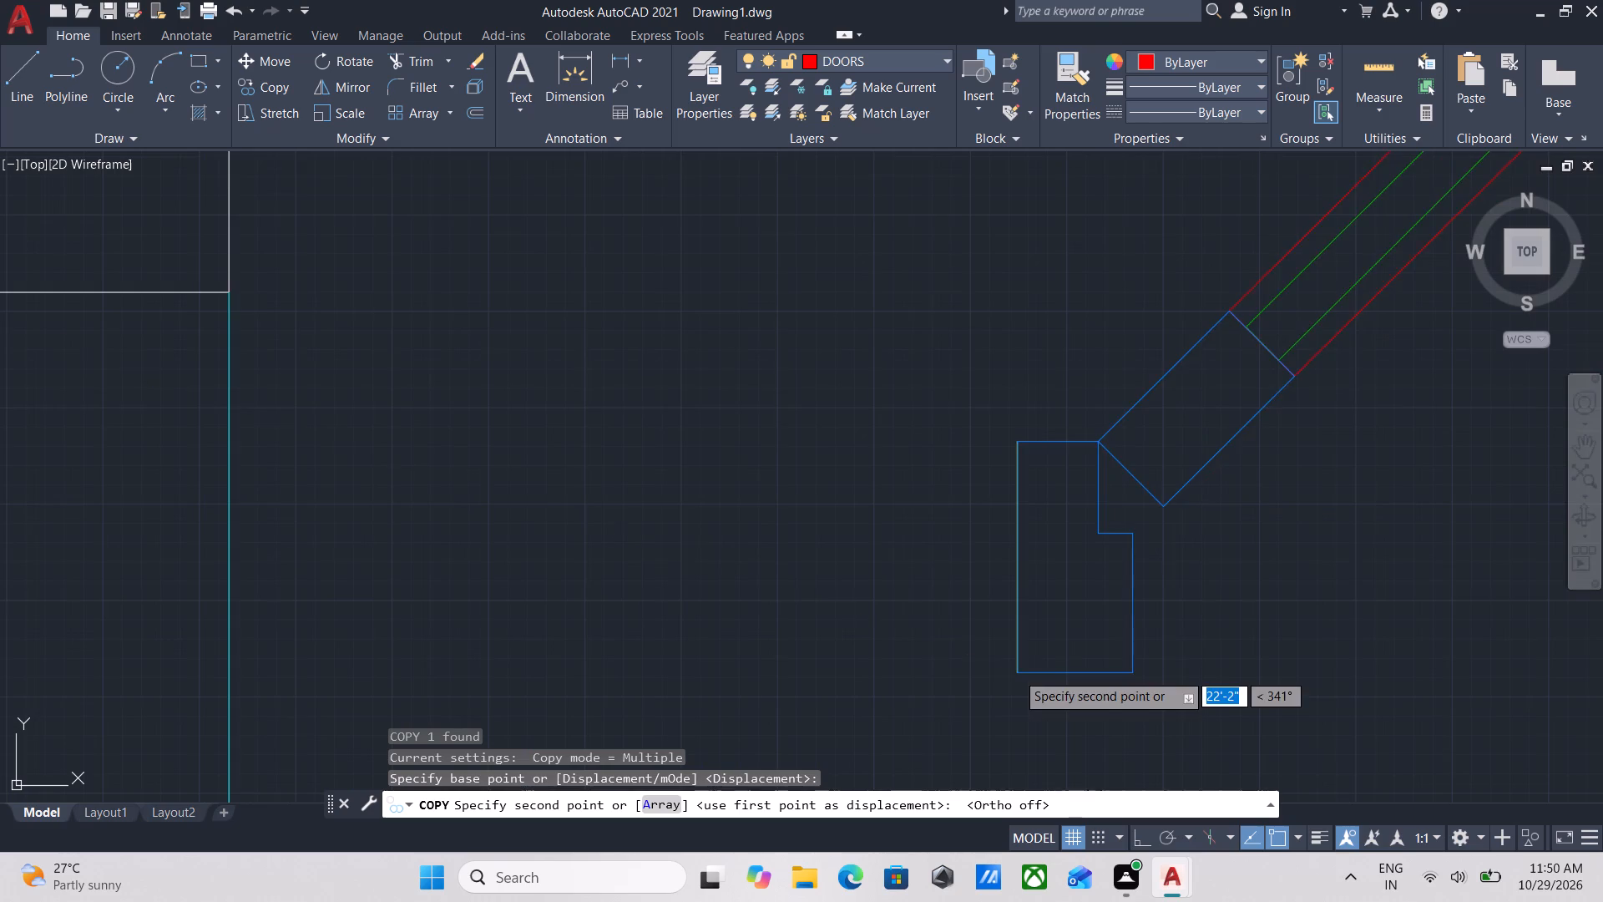
{"action": "scroll", "coordinate": [776, 572], "scroll_direction": "down", "scroll_amount": 1}
{"action": "middle_click_drag", "start_coordinate": [776, 572], "coordinate": [904, 661]}
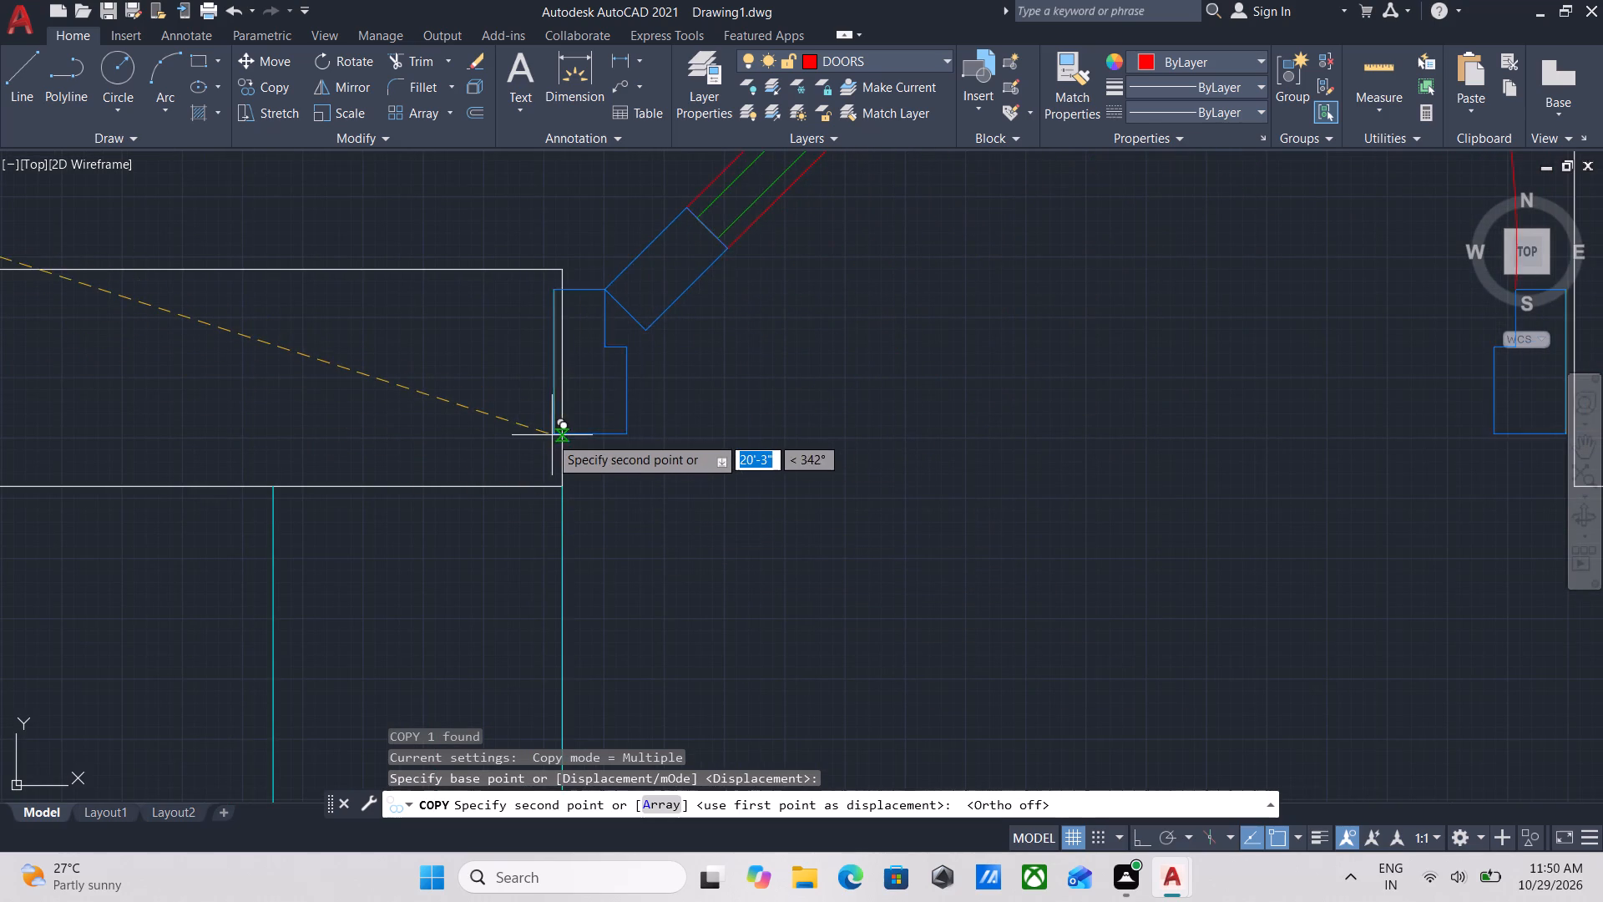
{"action": "left_click", "coordinate": [563, 453]}
{"action": "scroll", "coordinate": [600, 435], "scroll_direction": "down", "scroll_amount": 1}
{"action": "middle_click_drag", "start_coordinate": [597, 435], "coordinate": [549, 454]}
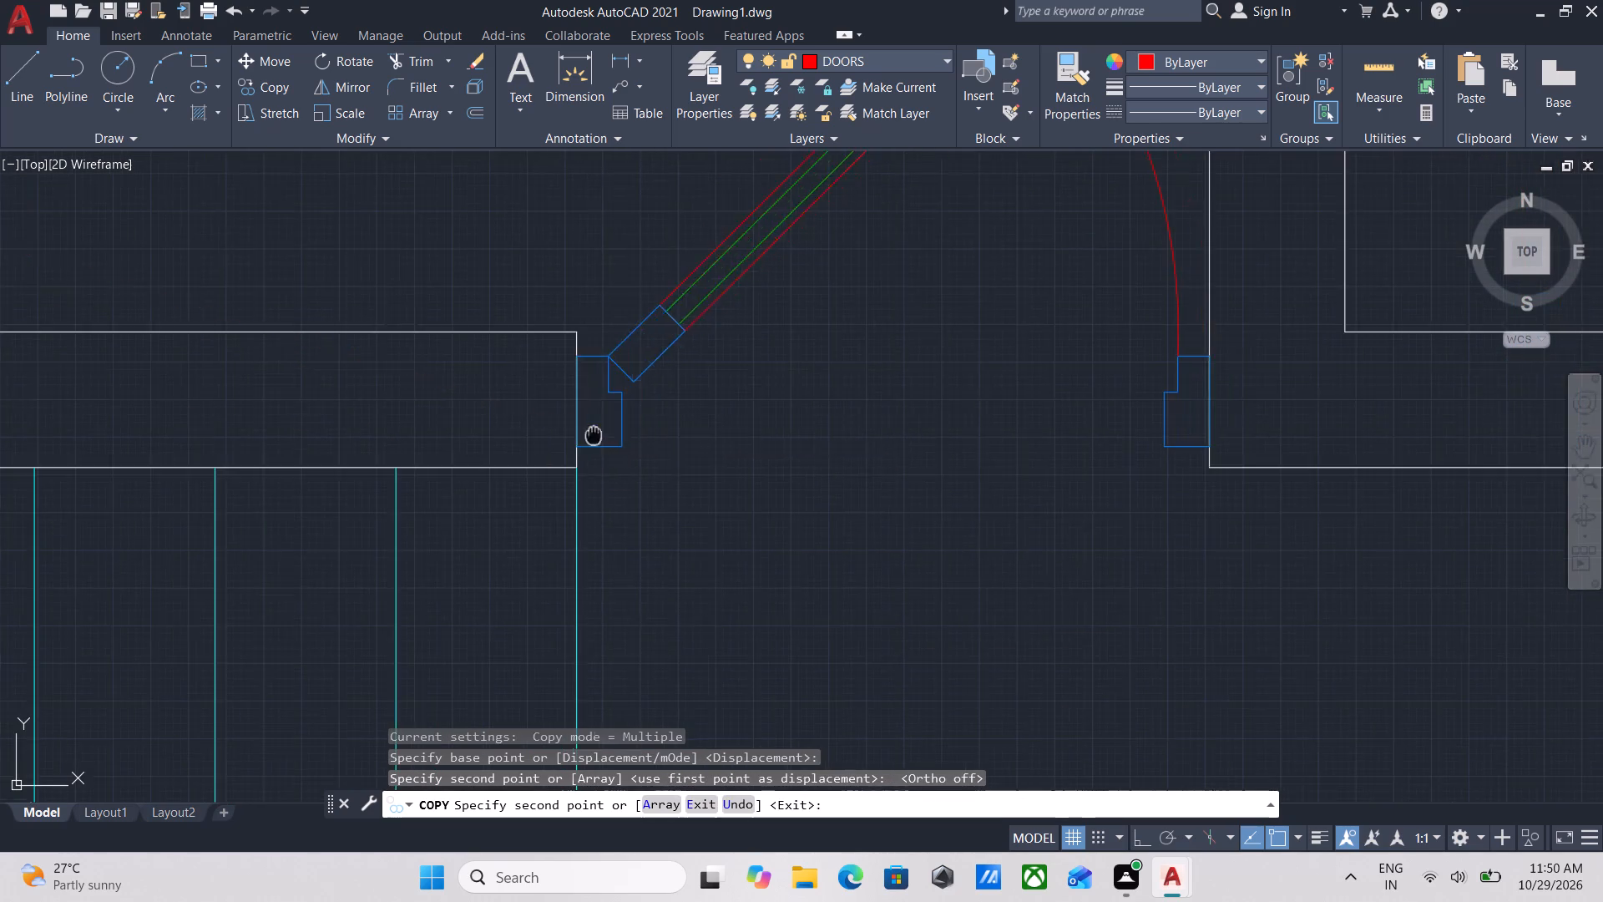
{"action": "scroll", "coordinate": [549, 454], "scroll_direction": "down", "scroll_amount": 1}
{"action": "middle_click_drag", "start_coordinate": [549, 454], "coordinate": [478, 479]}
{"action": "key", "text": "Escape"}
{"action": "scroll", "coordinate": [633, 412], "scroll_direction": "down", "scroll_amount": 1}
{"action": "middle_click_drag", "start_coordinate": [633, 412], "coordinate": [679, 442]}
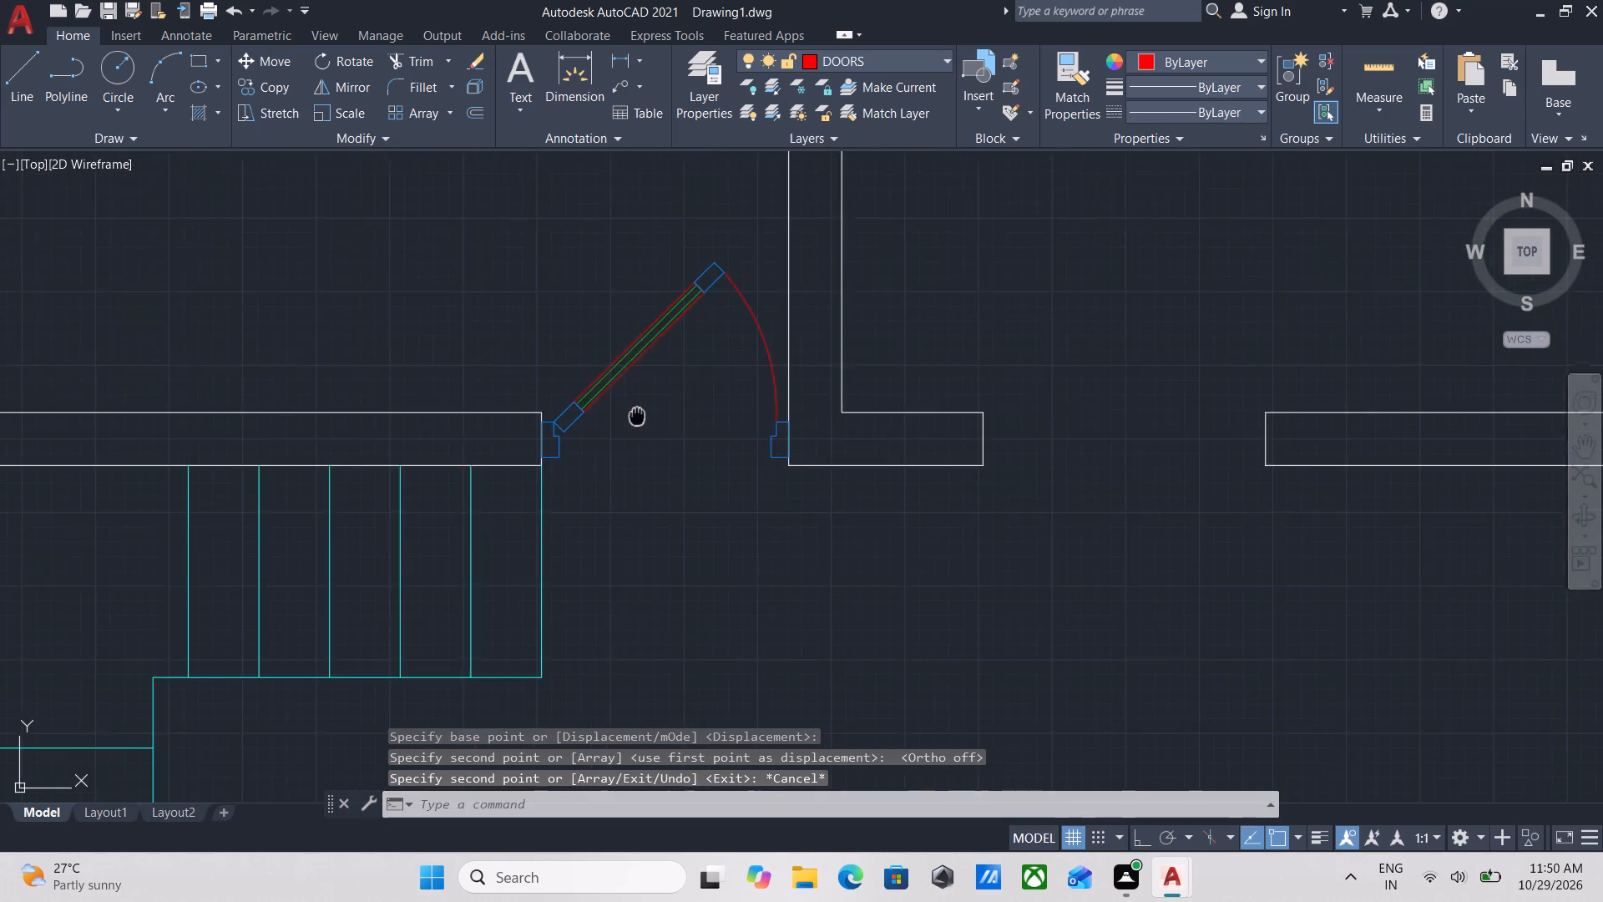
{"action": "middle_click_drag", "start_coordinate": [679, 442], "coordinate": [879, 575]}
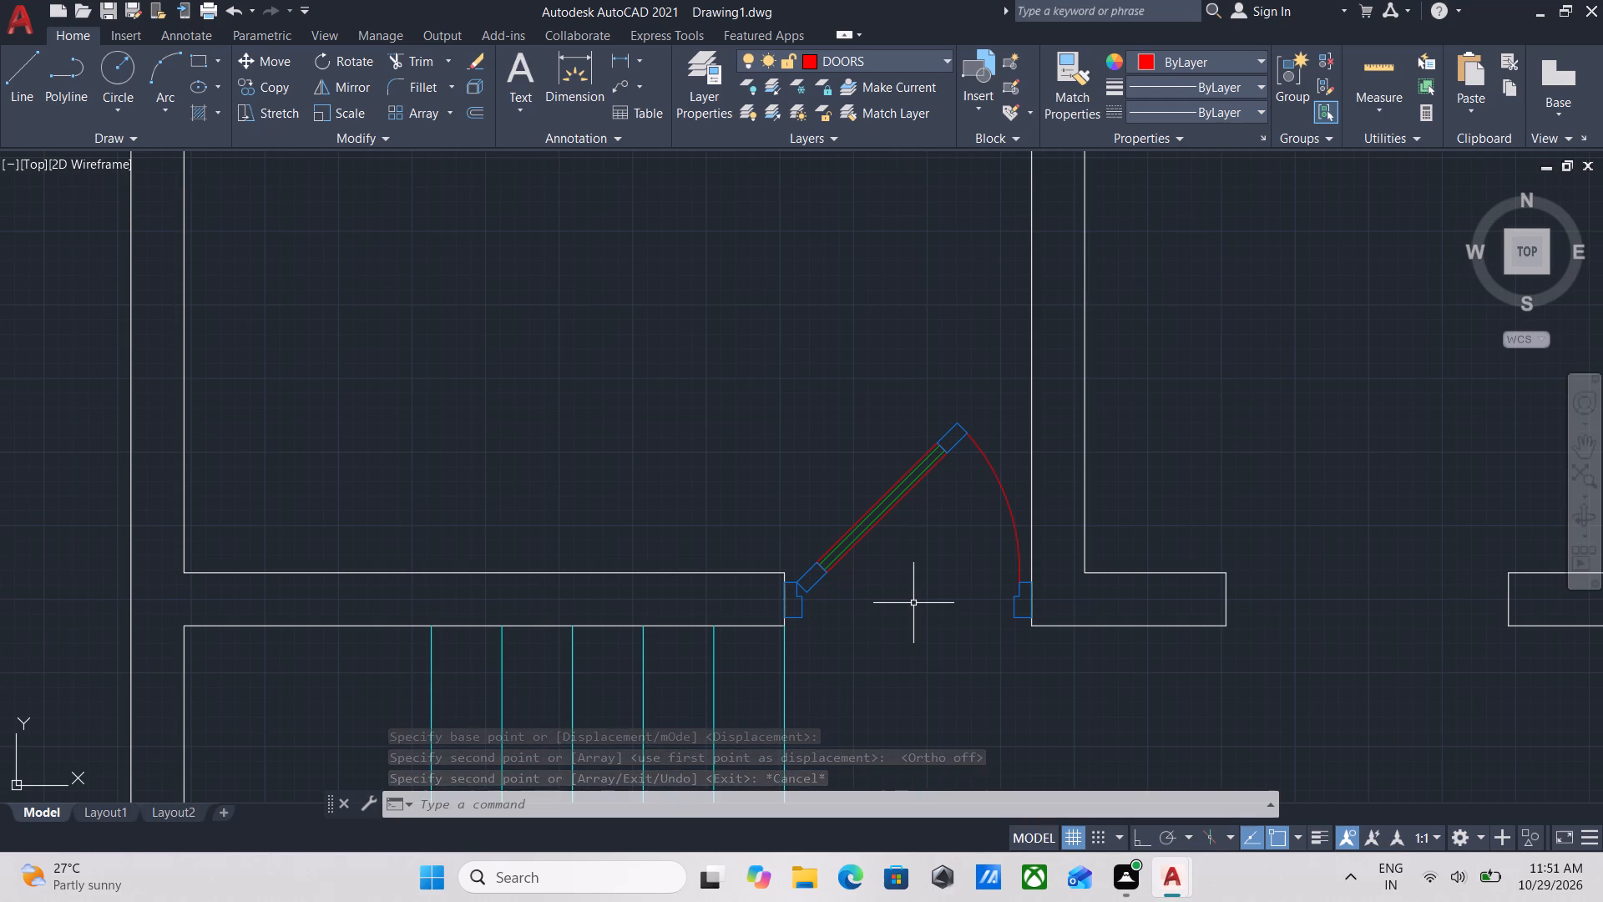
Examine the remaining door openings across the floor plan, from the upper rooms down to the front steps.
{"action": "scroll", "coordinate": [913, 603], "scroll_direction": "down", "scroll_amount": 3}
{"action": "middle_click_drag", "start_coordinate": [918, 612], "coordinate": [871, 490]}
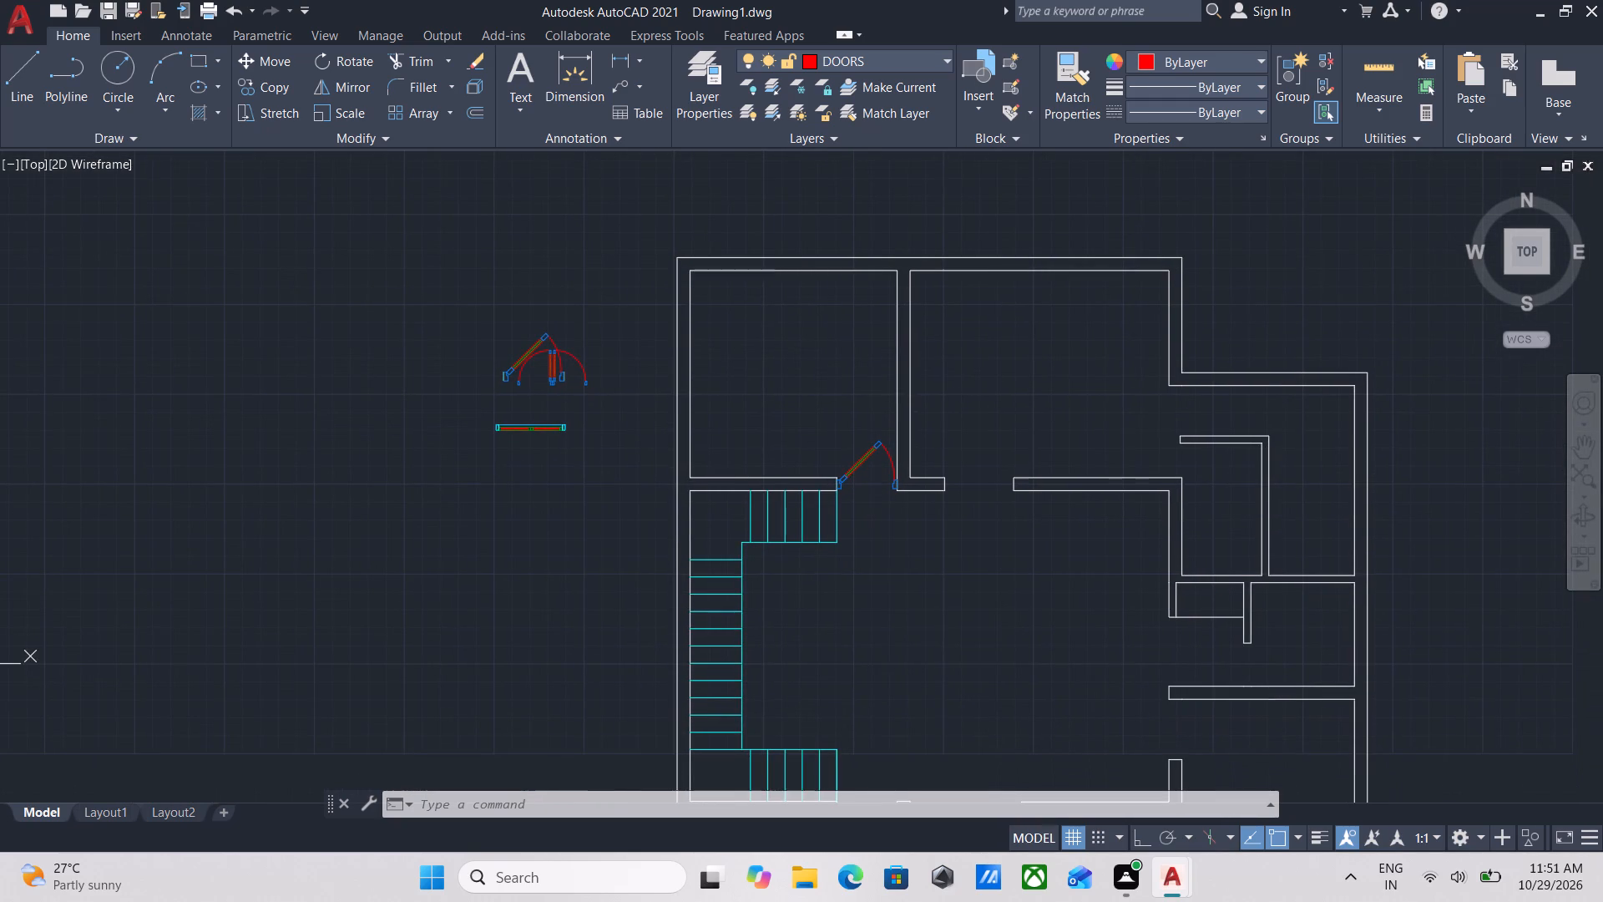
{"action": "middle_click_drag", "start_coordinate": [866, 479], "coordinate": [858, 286]}
{"action": "scroll", "coordinate": [859, 283], "scroll_direction": "up", "scroll_amount": 3}
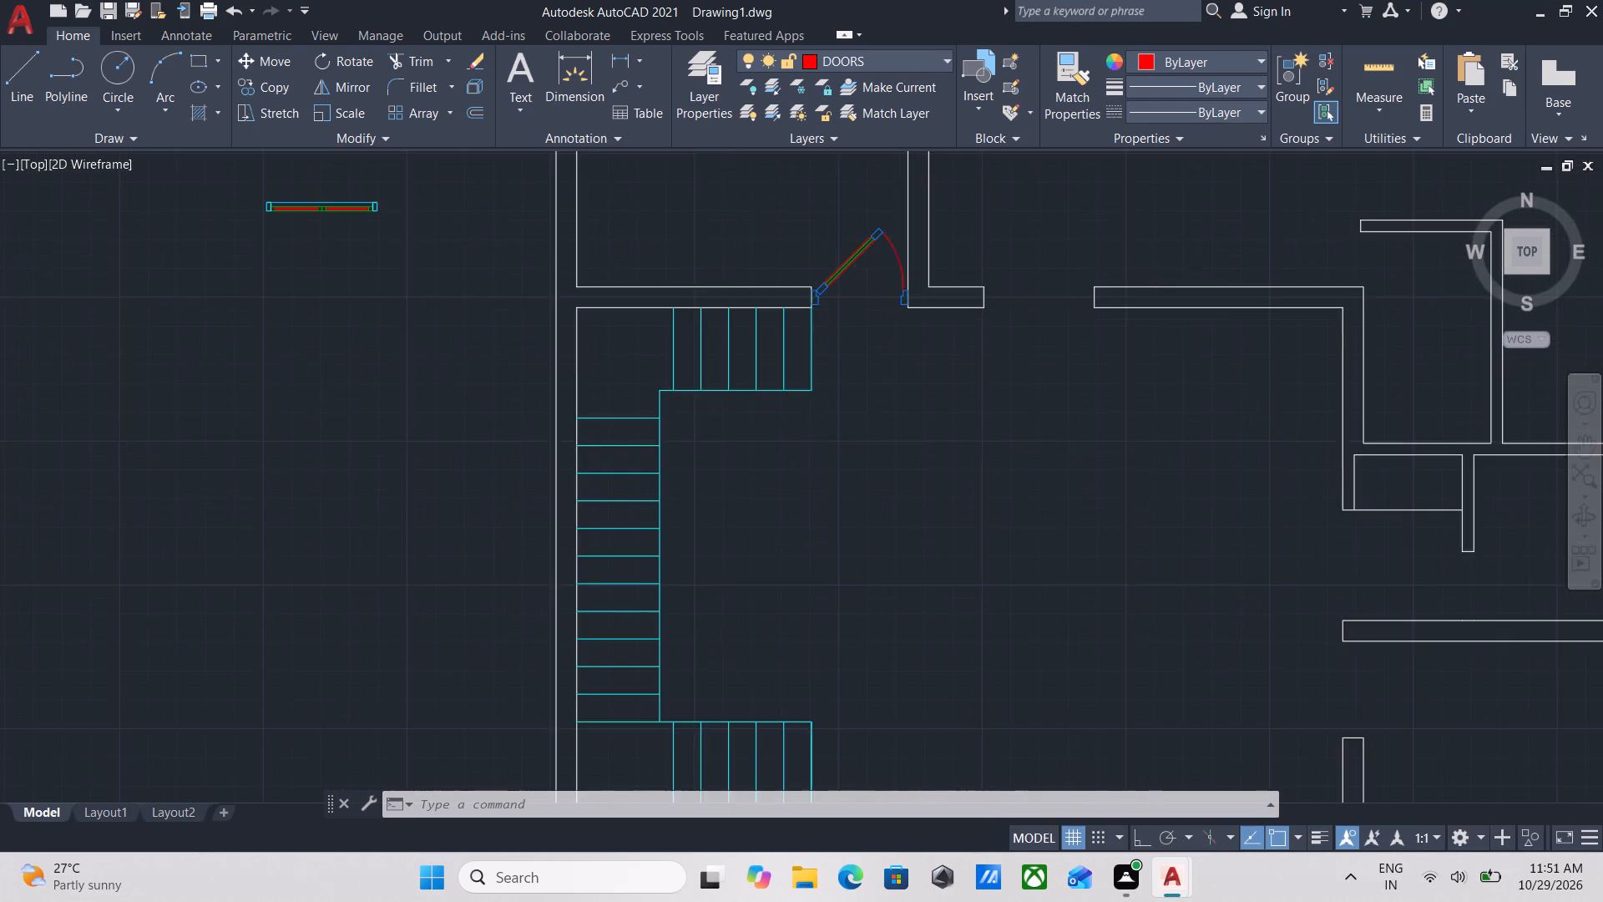
{"action": "scroll", "coordinate": [859, 283], "scroll_direction": "up", "scroll_amount": 2}
{"action": "middle_click_drag", "start_coordinate": [859, 283], "coordinate": [885, 338]}
{"action": "scroll", "coordinate": [883, 329], "scroll_direction": "down", "scroll_amount": 1}
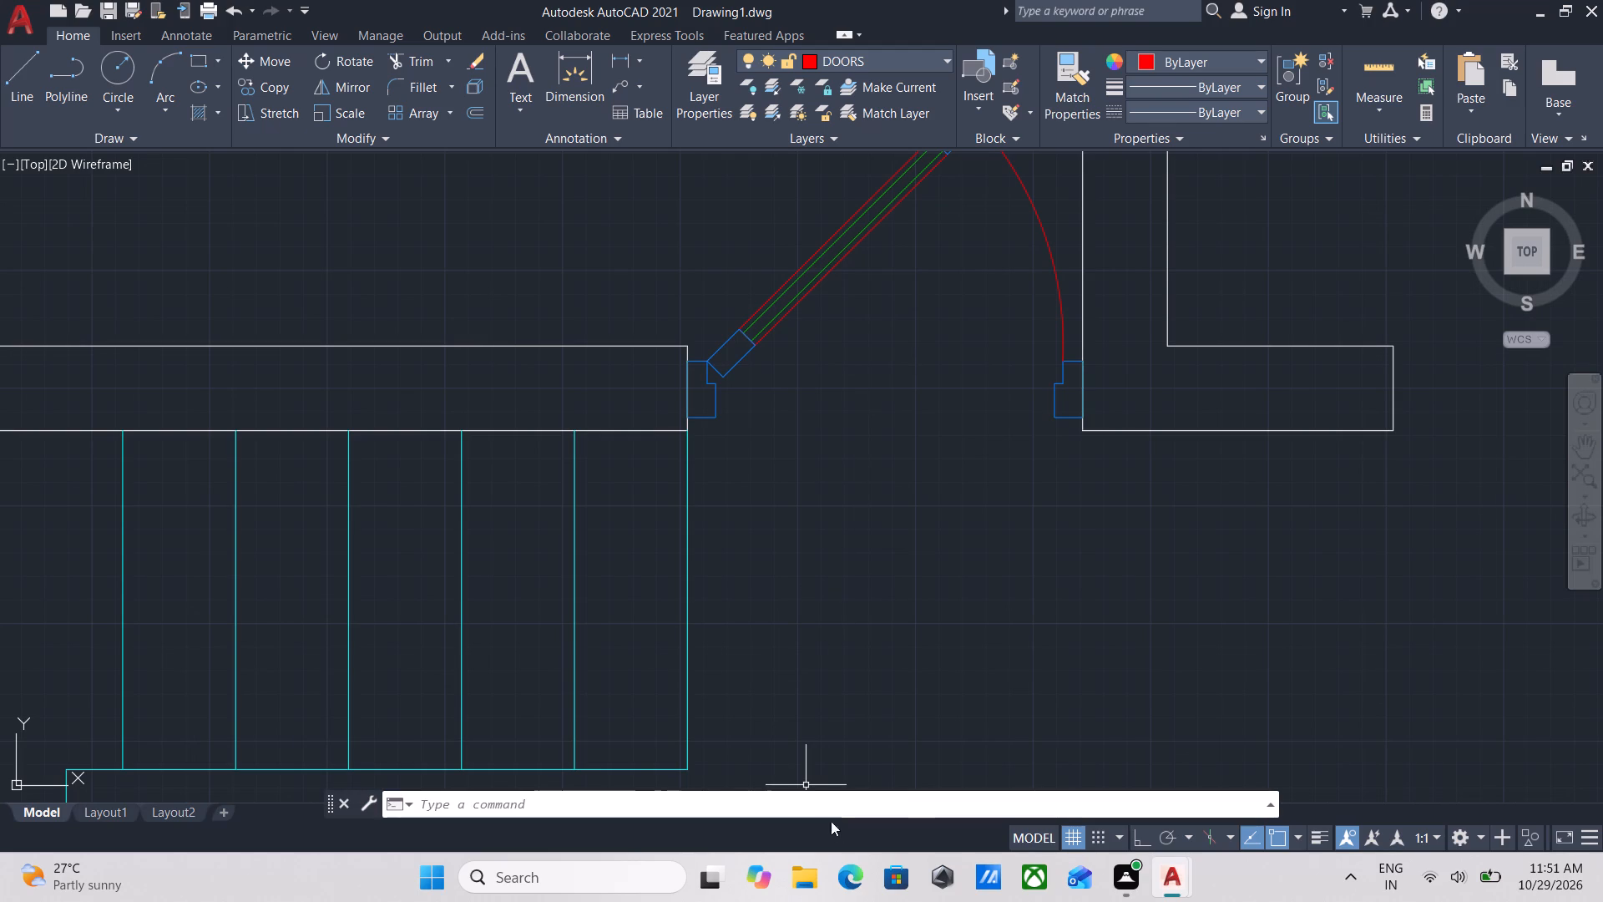
{"action": "scroll", "coordinate": [675, 664], "scroll_direction": "down", "scroll_amount": 2}
{"action": "middle_click_drag", "start_coordinate": [676, 660], "coordinate": [678, 660]}
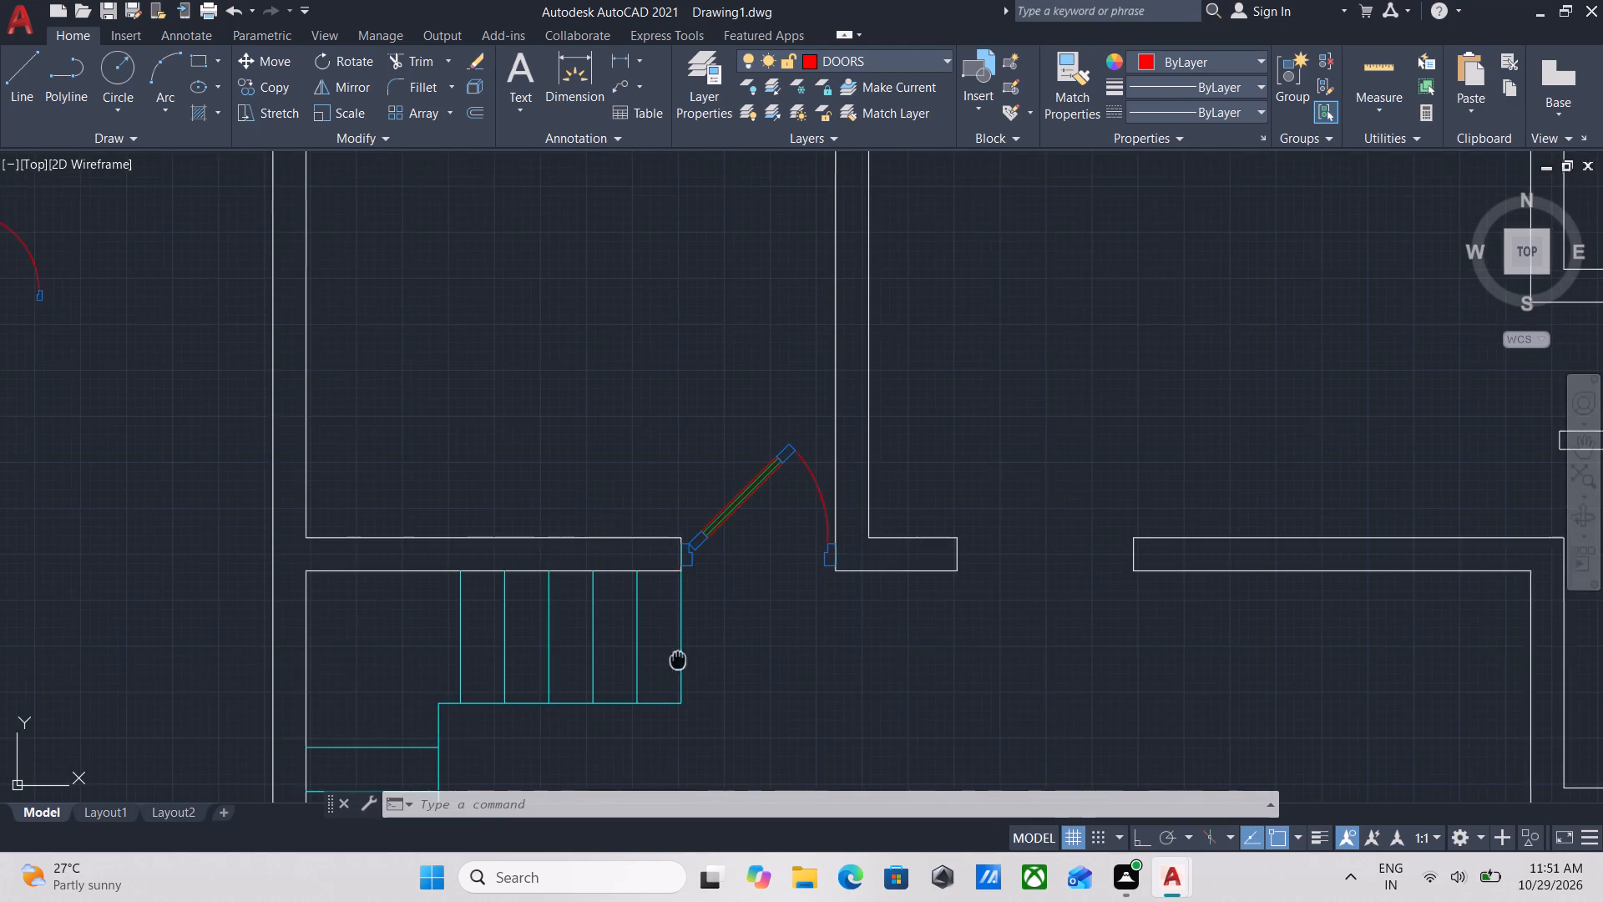
{"action": "middle_click_drag", "start_coordinate": [678, 660], "coordinate": [877, 352]}
{"action": "scroll", "coordinate": [1033, 459], "scroll_direction": "down", "scroll_amount": 2}
{"action": "middle_click_drag", "start_coordinate": [1008, 459], "coordinate": [980, 129]}
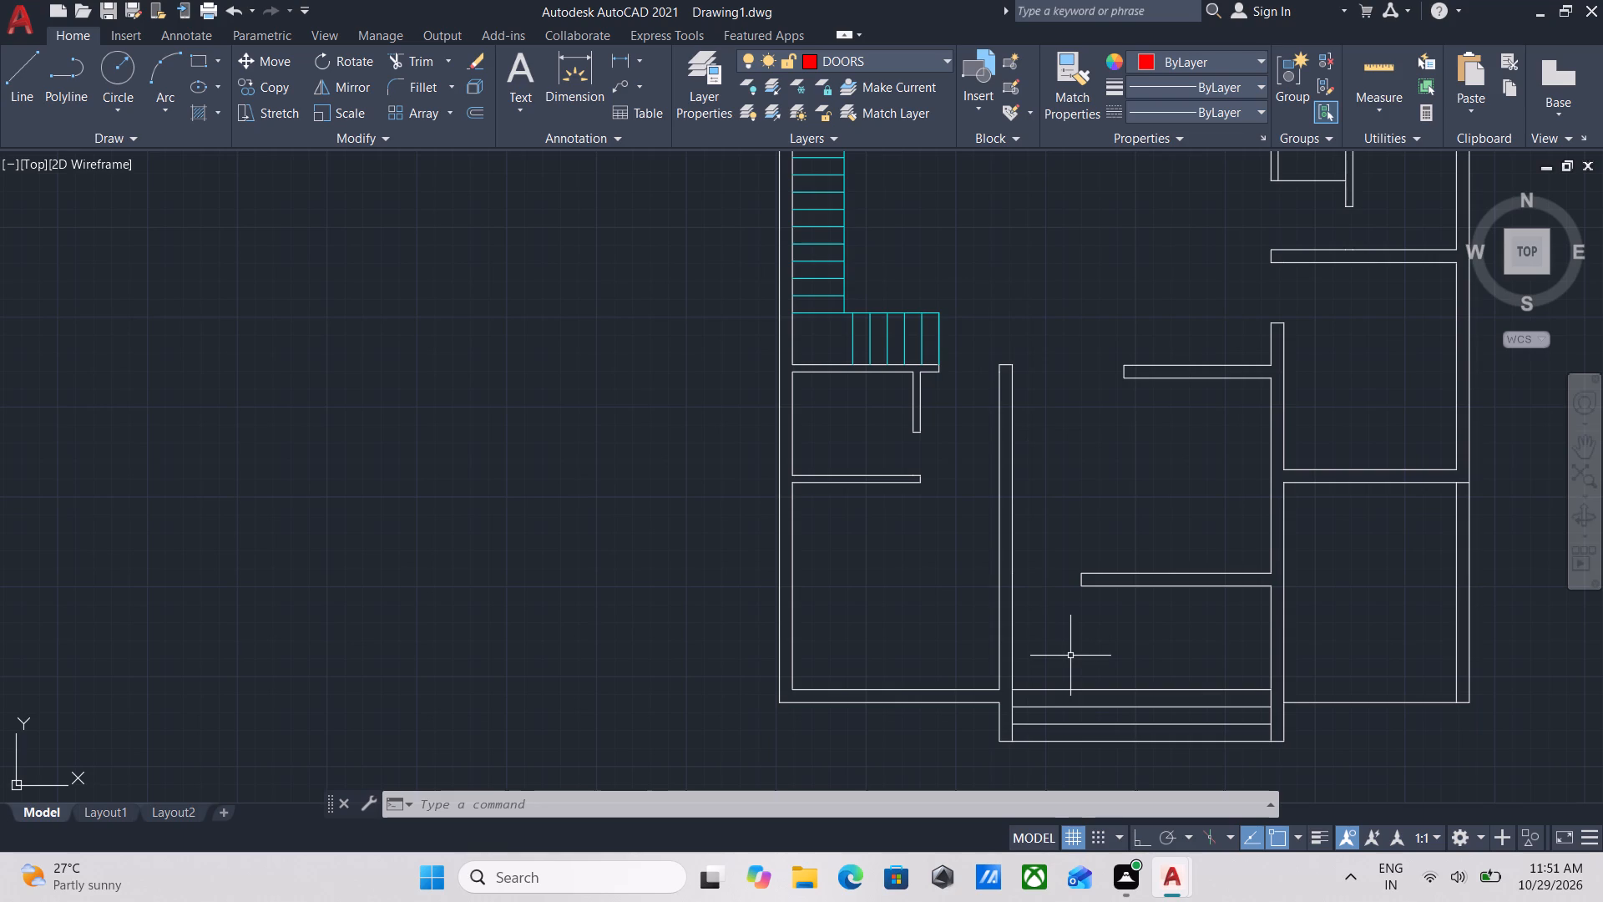
{"action": "scroll", "coordinate": [1020, 573], "scroll_direction": "up", "scroll_amount": 2}
{"action": "scroll", "coordinate": [989, 485], "scroll_direction": "down", "scroll_amount": 1}
{"action": "middle_click_drag", "start_coordinate": [984, 504], "coordinate": [962, 622]}
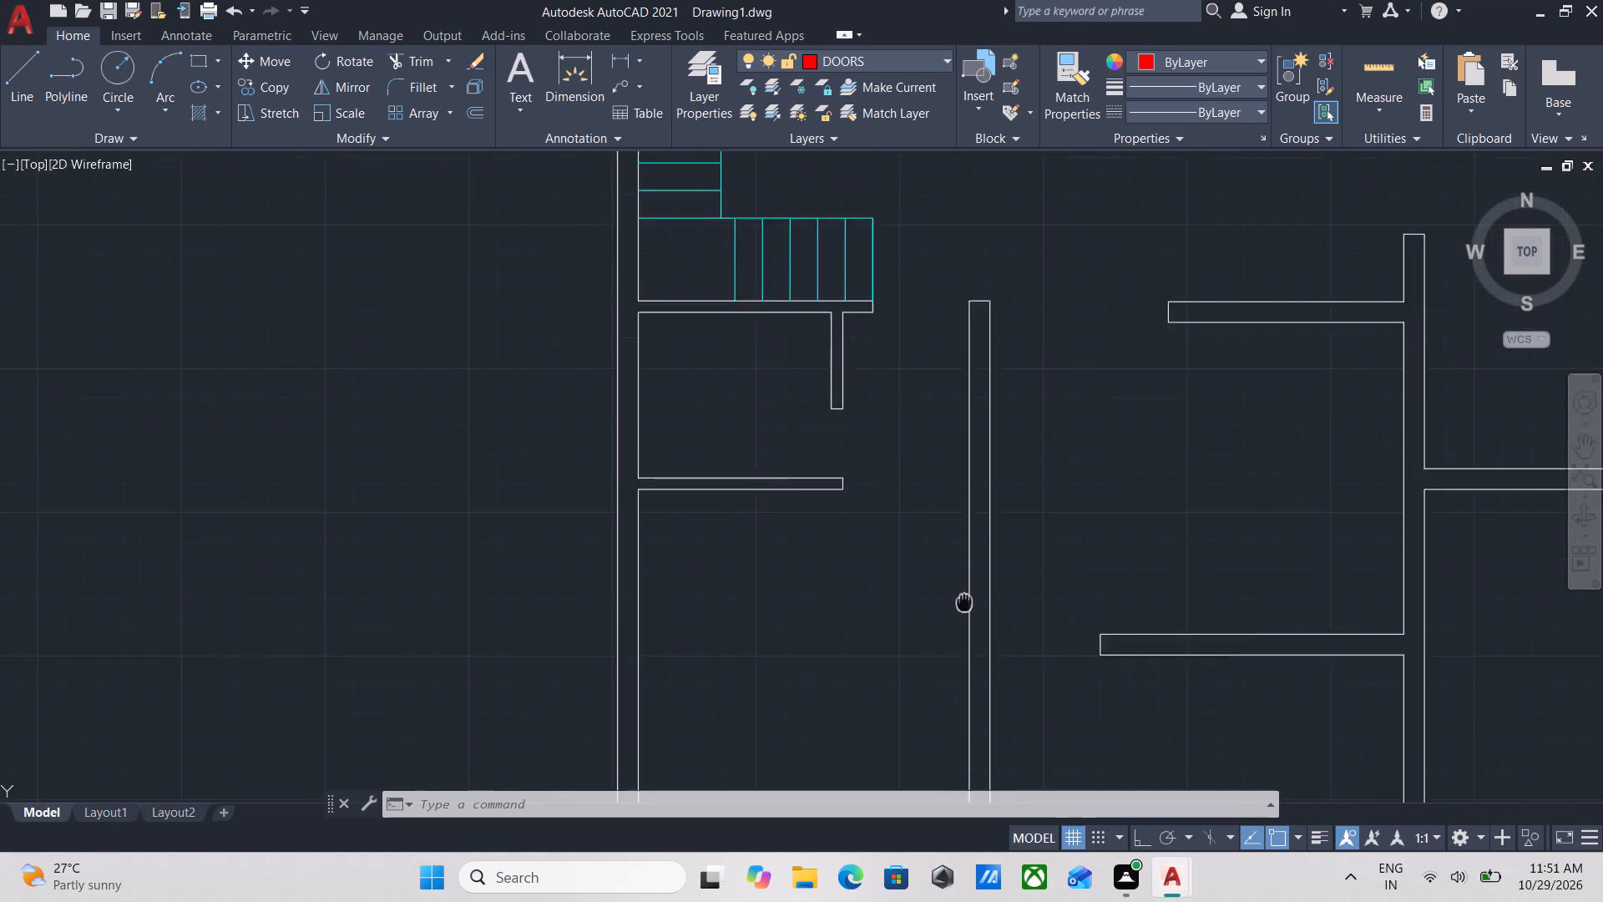
{"action": "middle_click_drag", "start_coordinate": [962, 622], "coordinate": [949, 747]}
{"action": "scroll", "coordinate": [1085, 571], "scroll_direction": "down", "scroll_amount": 2}
{"action": "middle_click_drag", "start_coordinate": [1084, 574], "coordinate": [1014, 557]}
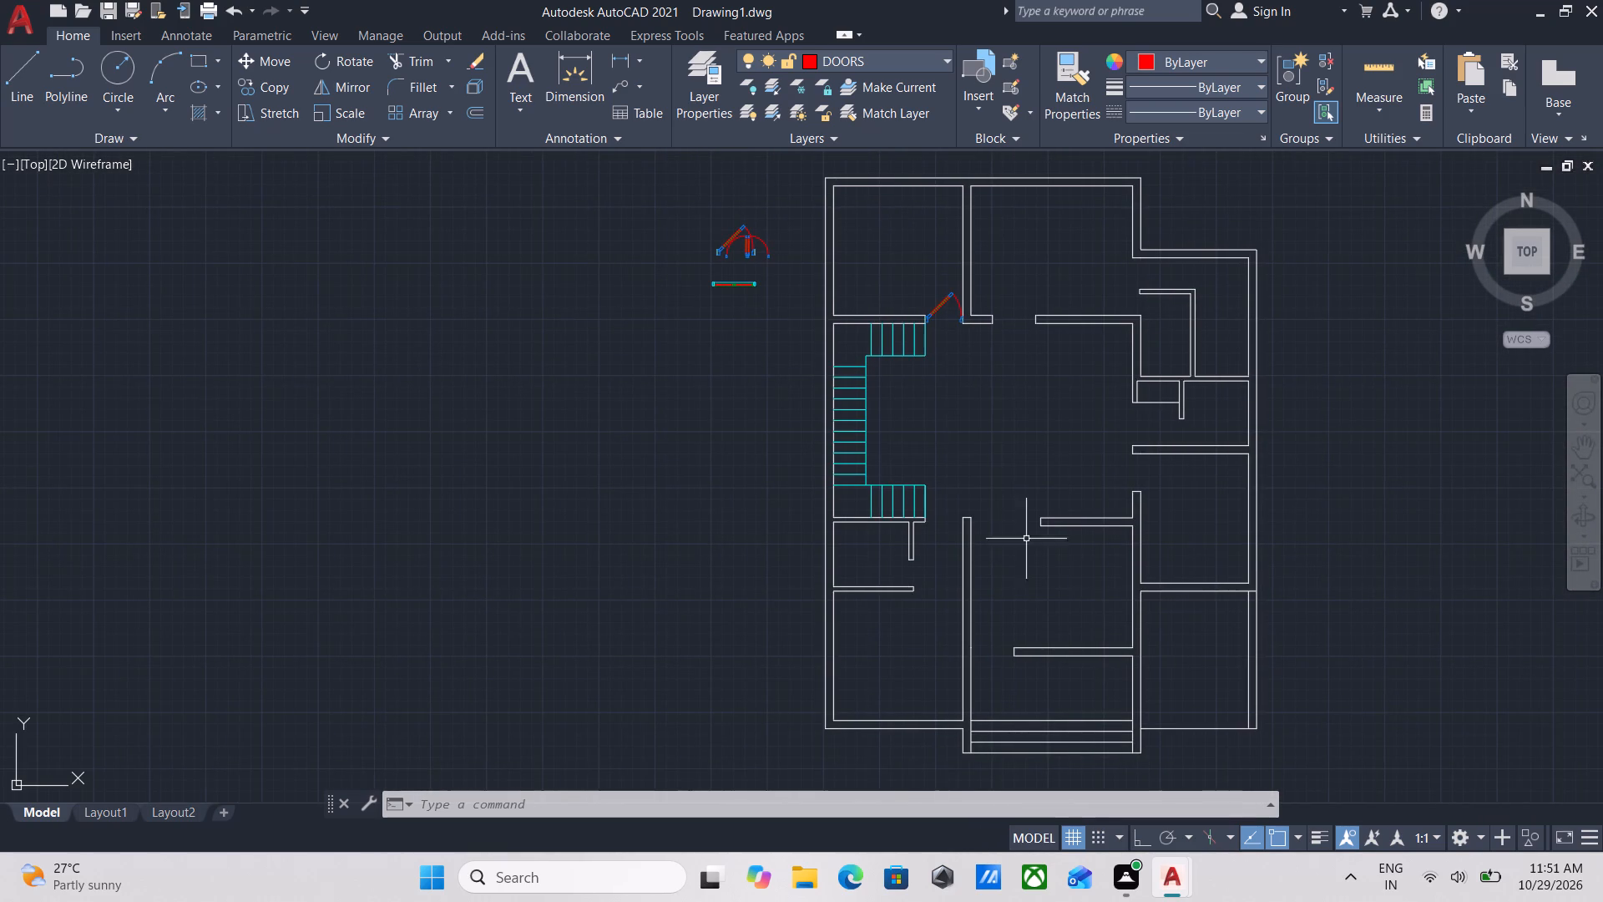
{"action": "scroll", "coordinate": [975, 444], "scroll_direction": "up", "scroll_amount": 2}
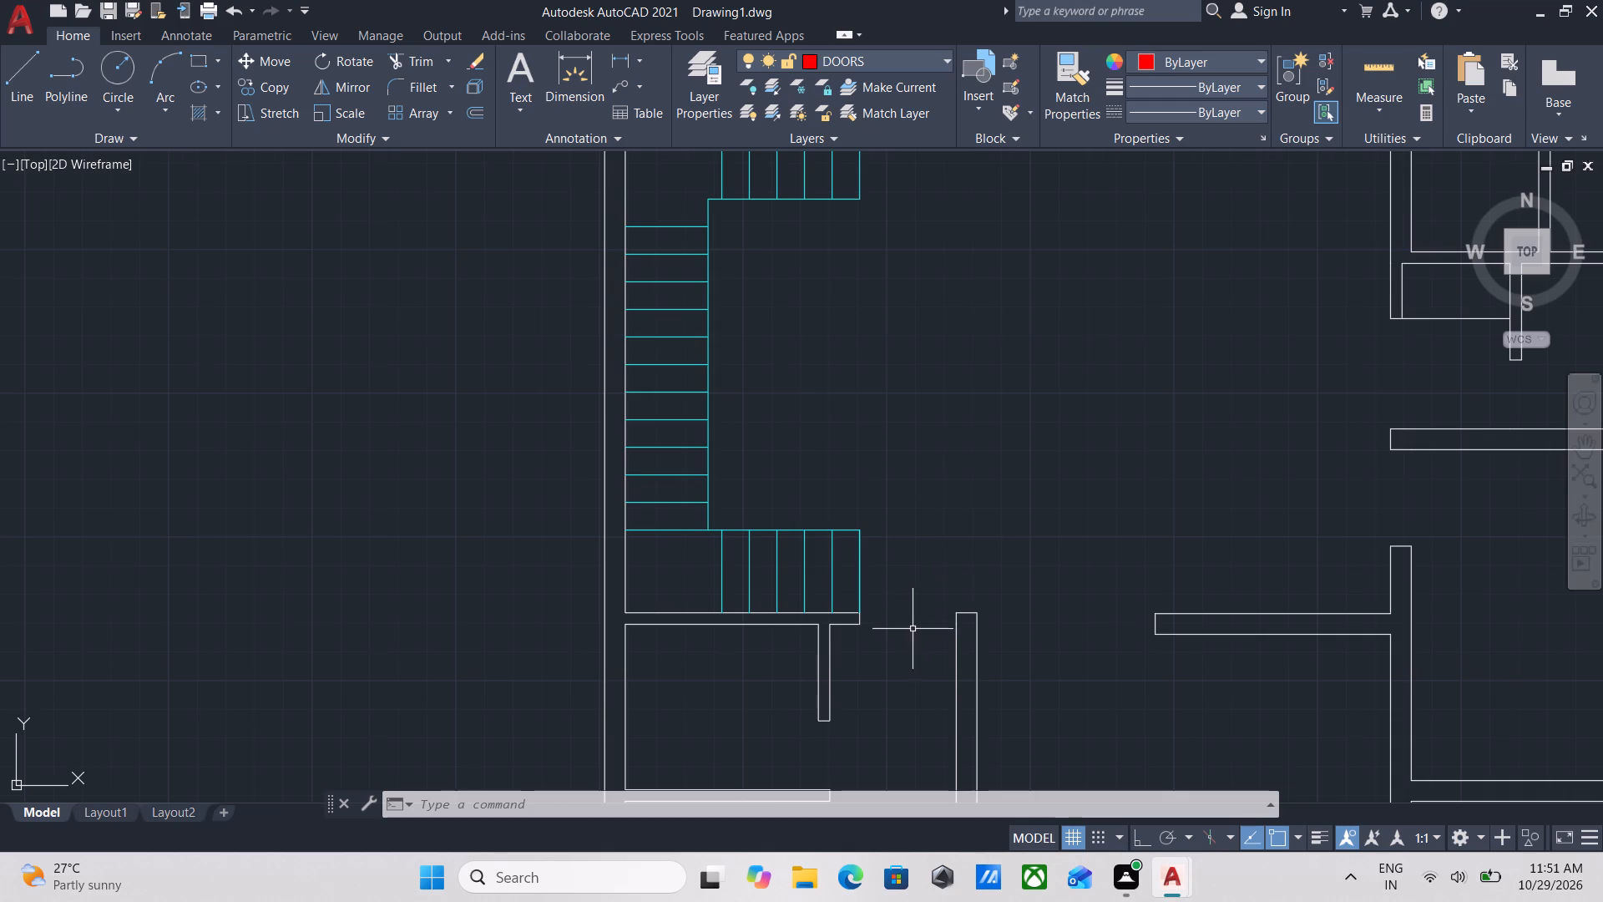
{"action": "scroll", "coordinate": [910, 626], "scroll_direction": "up", "scroll_amount": 1}
{"action": "middle_click_drag", "start_coordinate": [880, 519], "coordinate": [898, 708]}
{"action": "scroll", "coordinate": [923, 318], "scroll_direction": "down", "scroll_amount": 2}
{"action": "middle_click_drag", "start_coordinate": [923, 318], "coordinate": [933, 568]}
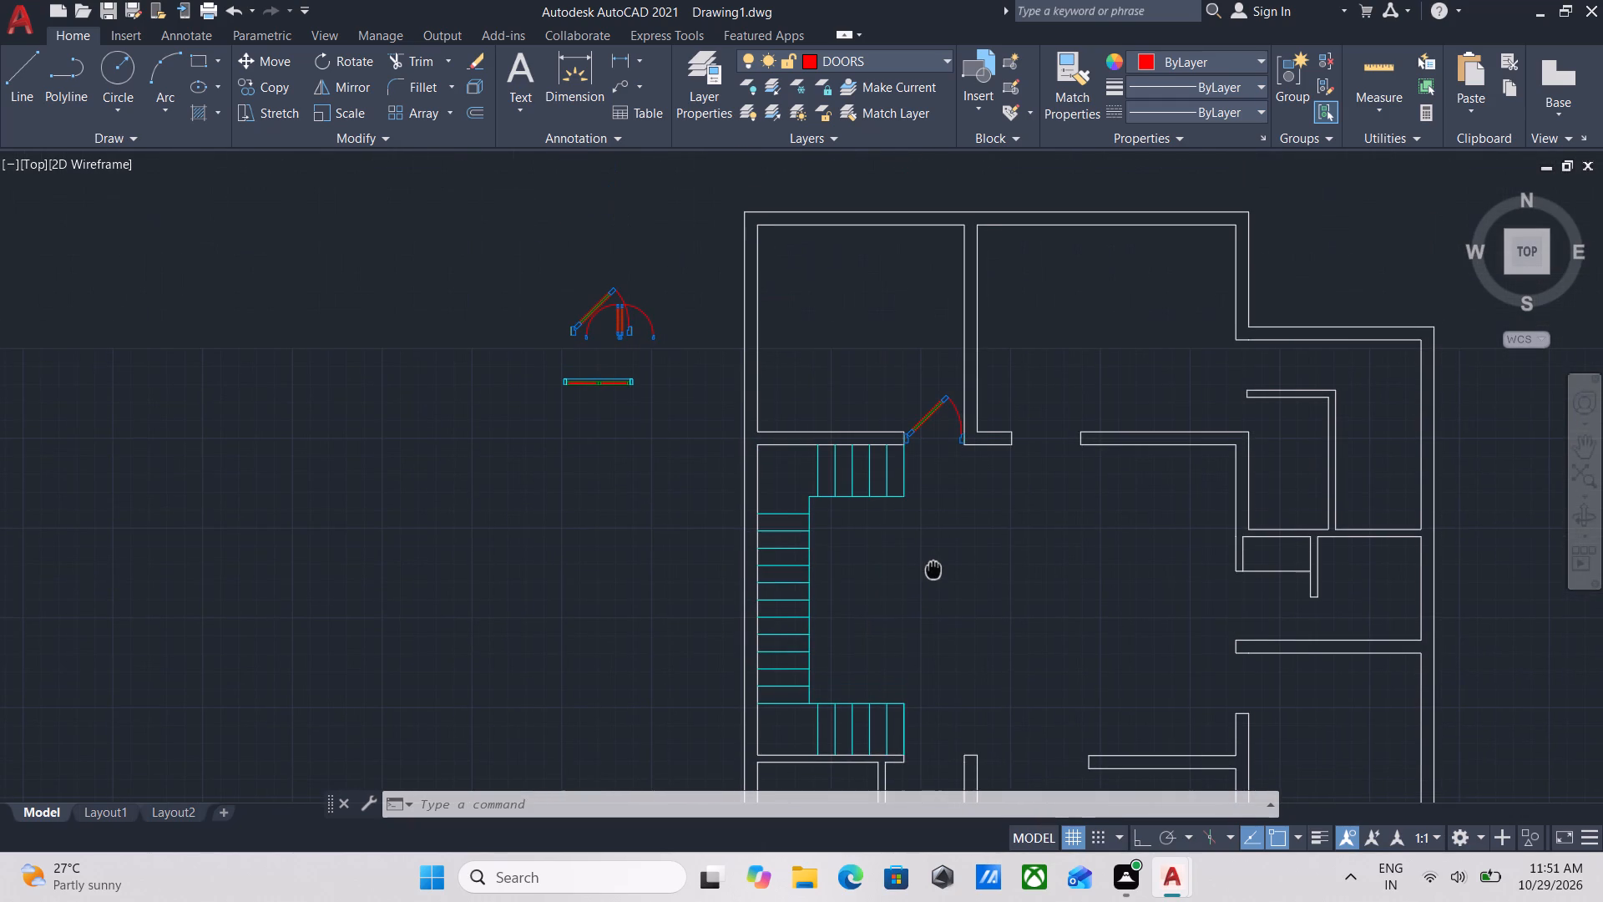
Mirror the half-open door beside the upper stair flight across a horizontal line through the middle of the long stair run, keeping the original.
{"action": "scroll", "coordinate": [903, 337], "scroll_direction": "up", "scroll_amount": 1}
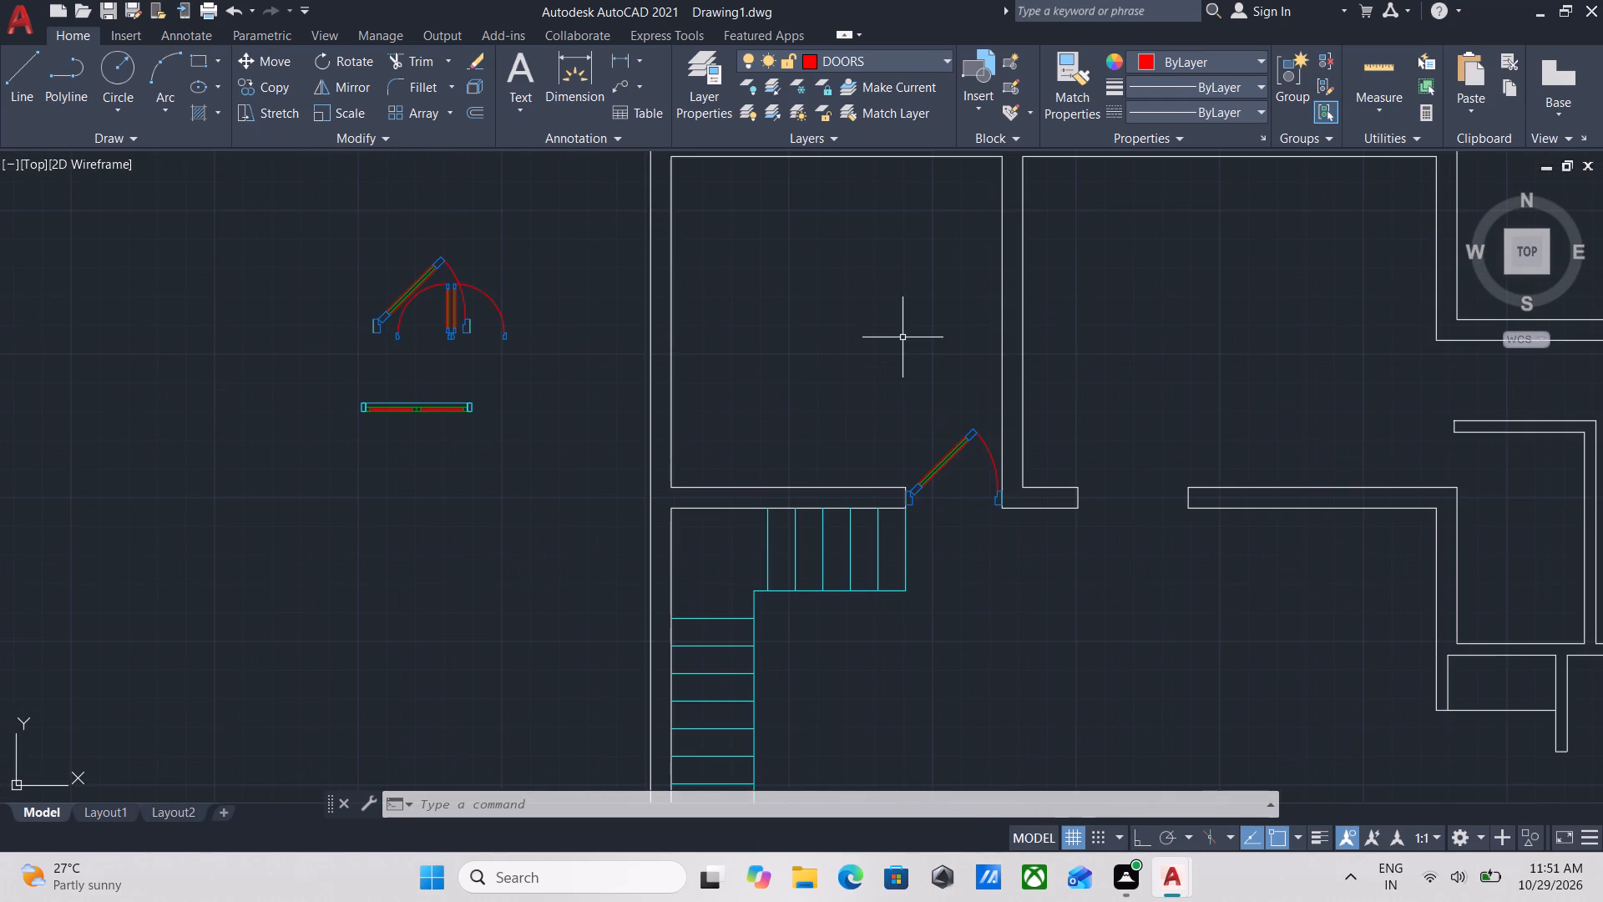
{"action": "scroll", "coordinate": [928, 292], "scroll_direction": "up", "scroll_amount": 1}
{"action": "scroll", "coordinate": [945, 621], "scroll_direction": "up", "scroll_amount": 2}
{"action": "left_click_drag", "start_coordinate": [948, 624], "coordinate": [938, 591]}
{"action": "left_click", "coordinate": [888, 411]}
{"action": "middle_click_drag", "start_coordinate": [921, 631], "coordinate": [891, 416]}
{"action": "scroll", "coordinate": [891, 502], "scroll_direction": "down", "scroll_amount": 1}
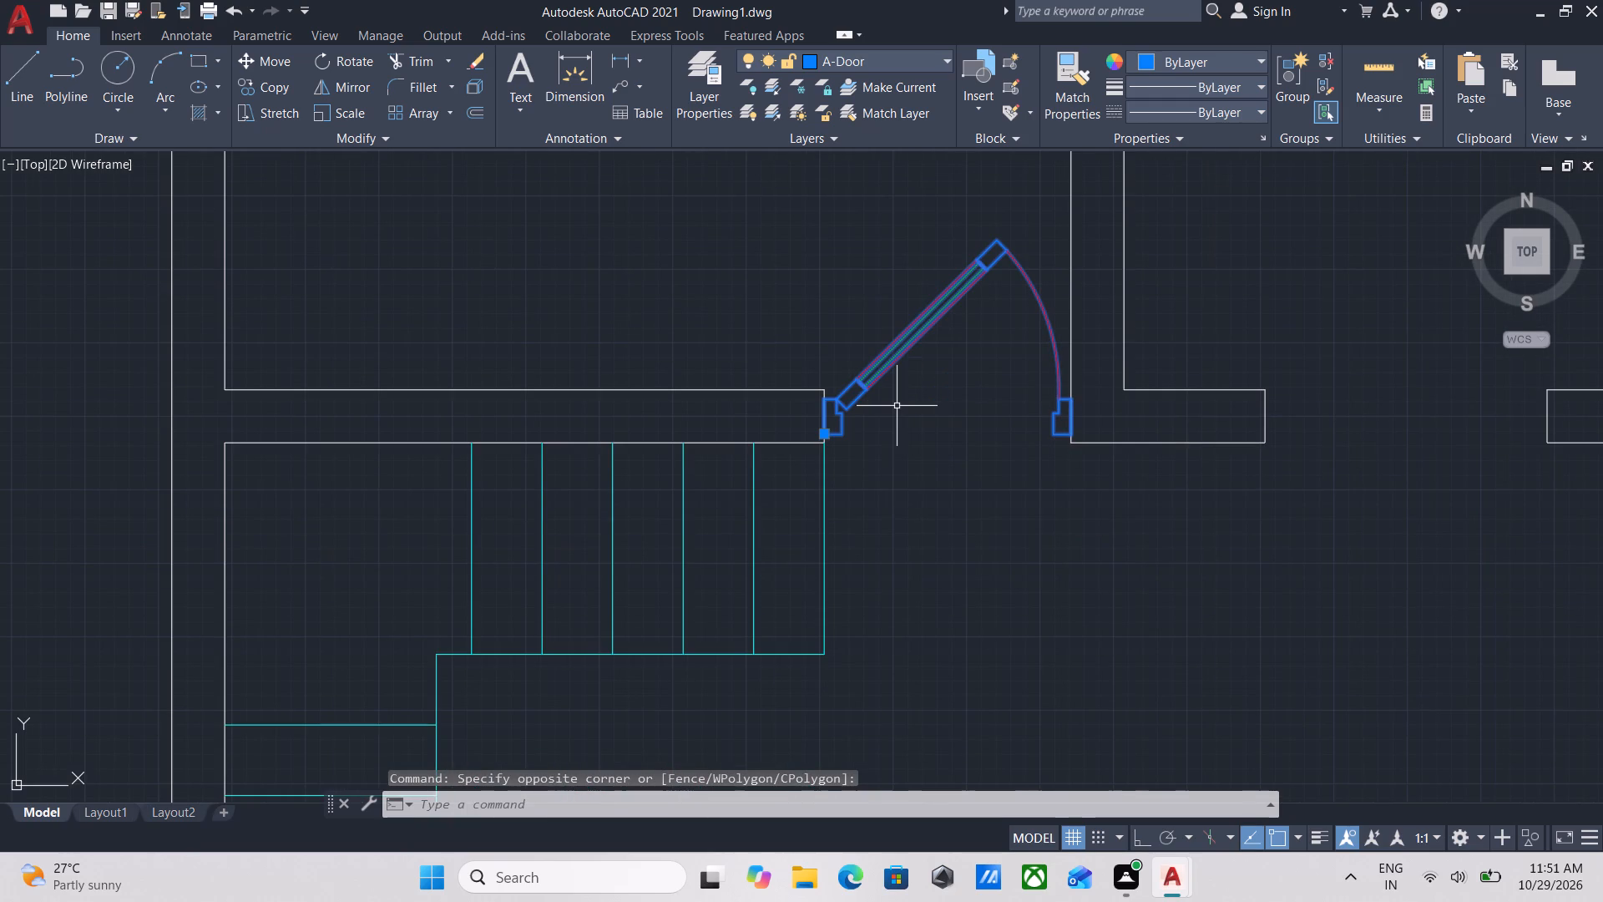
{"action": "type", "text": "MI"}
{"action": "key", "text": "Return"}
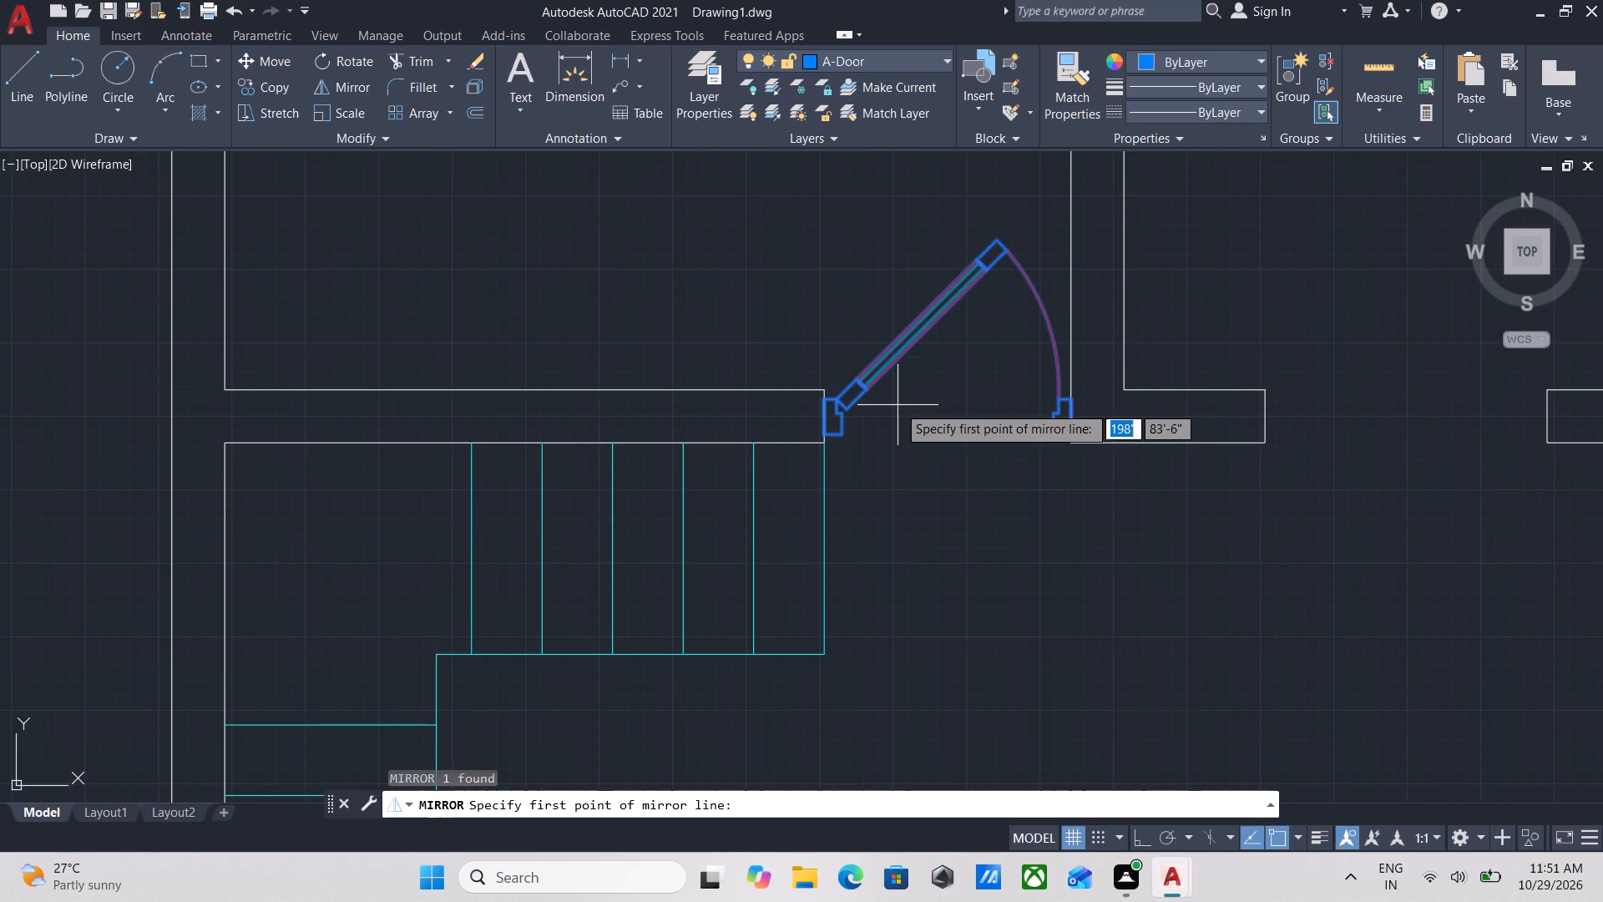
{"action": "scroll", "coordinate": [898, 405], "scroll_direction": "down", "scroll_amount": 3}
{"action": "middle_click_drag", "start_coordinate": [898, 511], "coordinate": [1144, 543]}
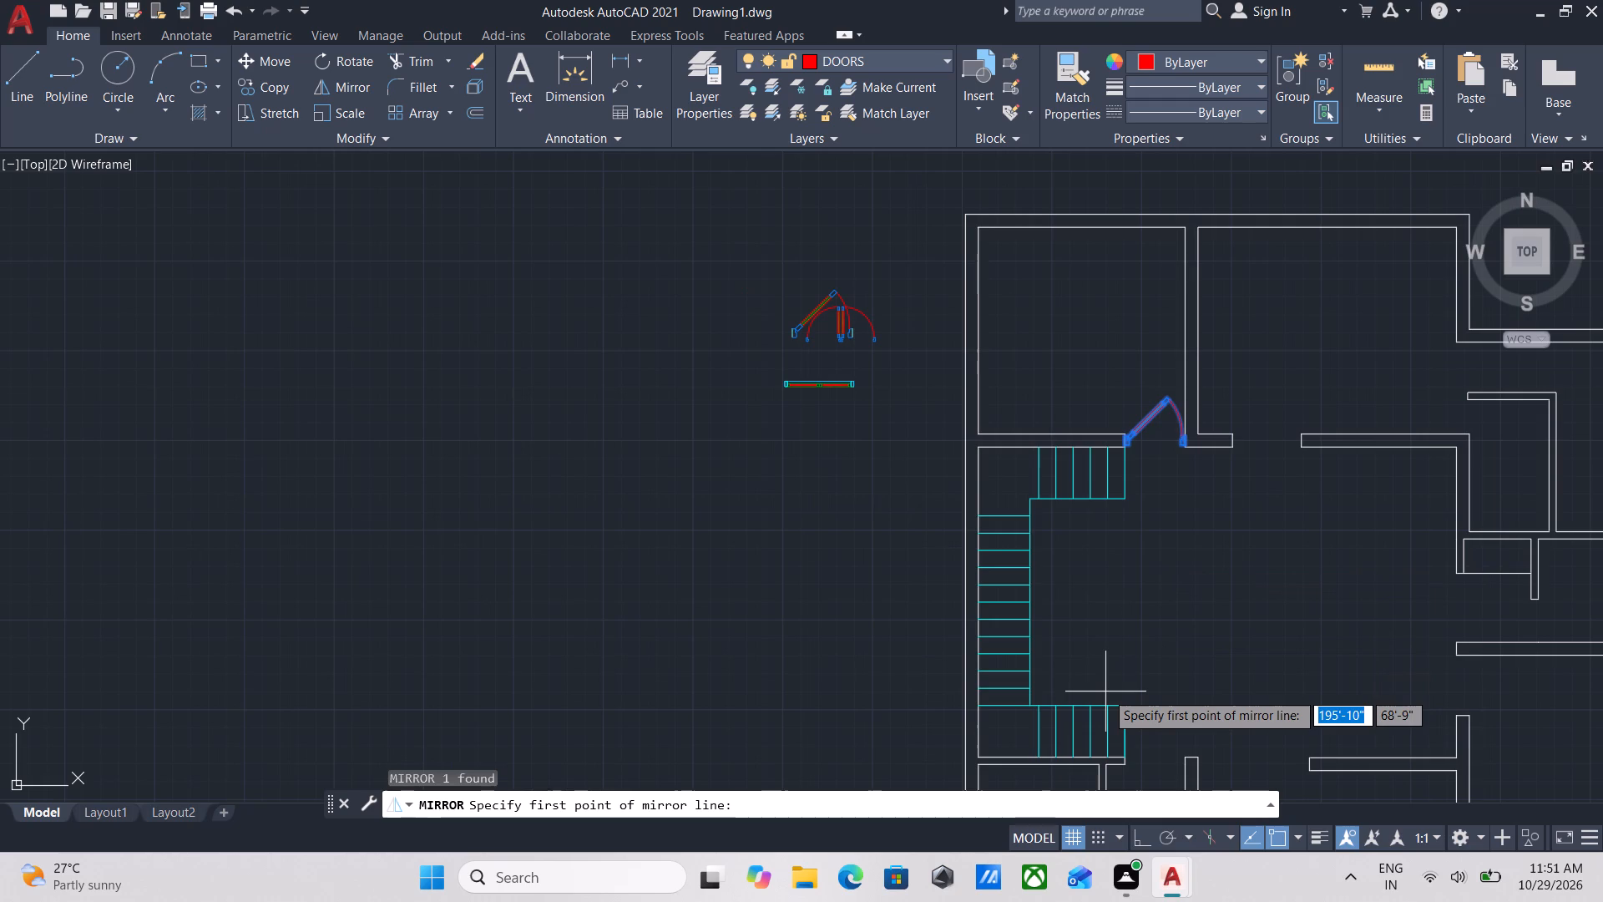
{"action": "left_click", "coordinate": [1031, 625]}
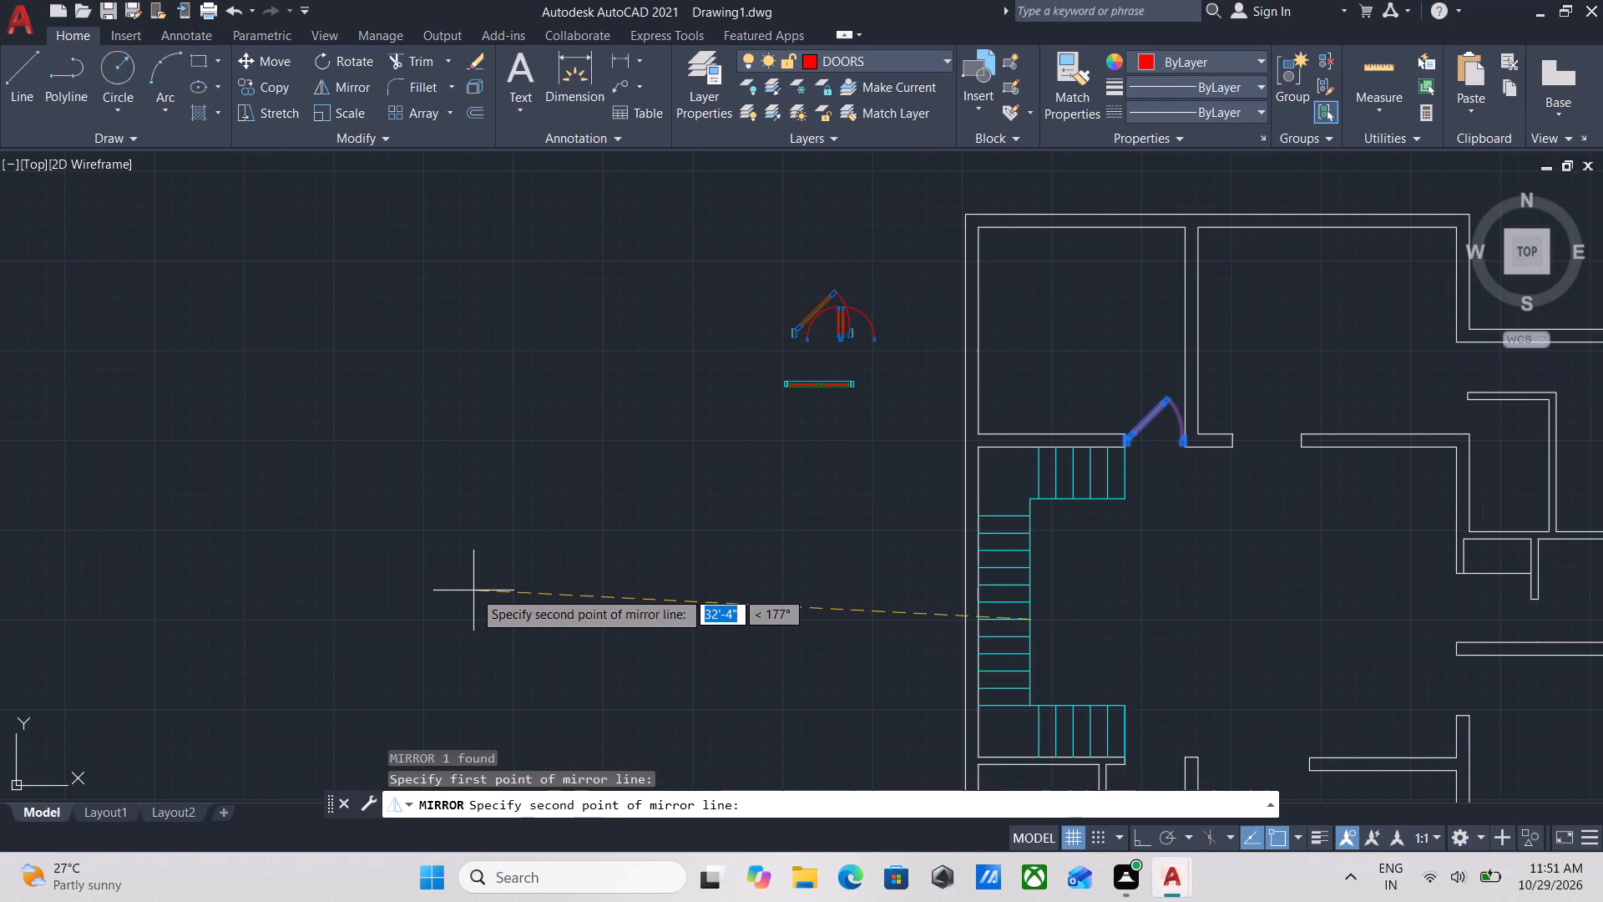
{"action": "key", "text": "F8"}
{"action": "scroll", "coordinate": [463, 560], "scroll_direction": "down", "scroll_amount": 1}
{"action": "middle_click_drag", "start_coordinate": [463, 560], "coordinate": [487, 469]}
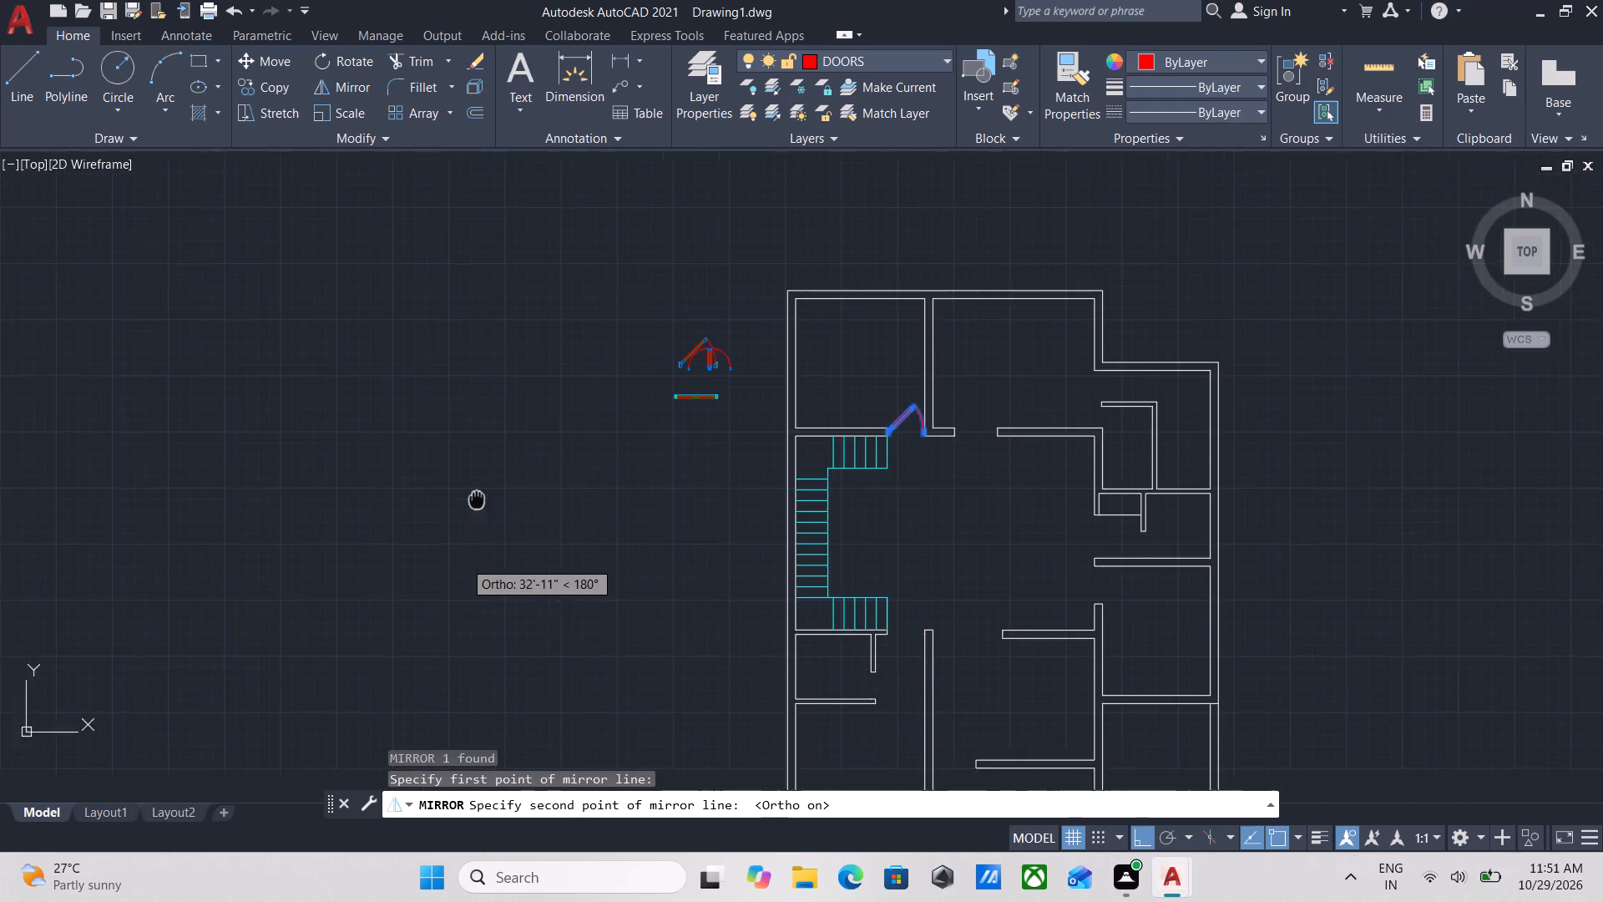
{"action": "middle_click_drag", "start_coordinate": [487, 469], "coordinate": [554, 317]}
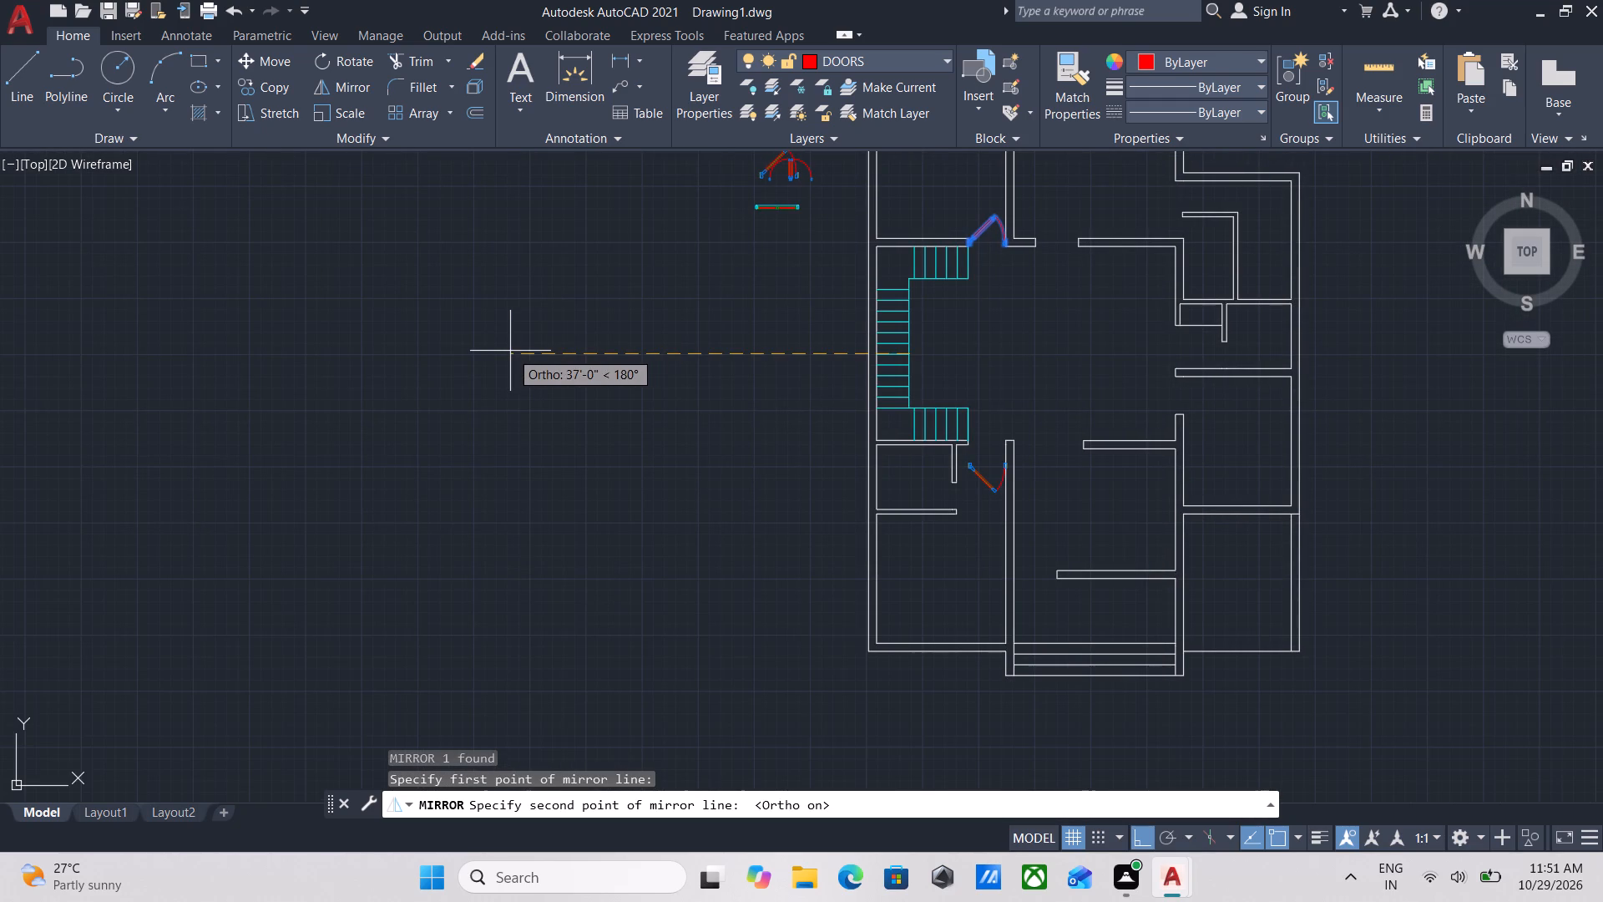
{"action": "left_click", "coordinate": [510, 351]}
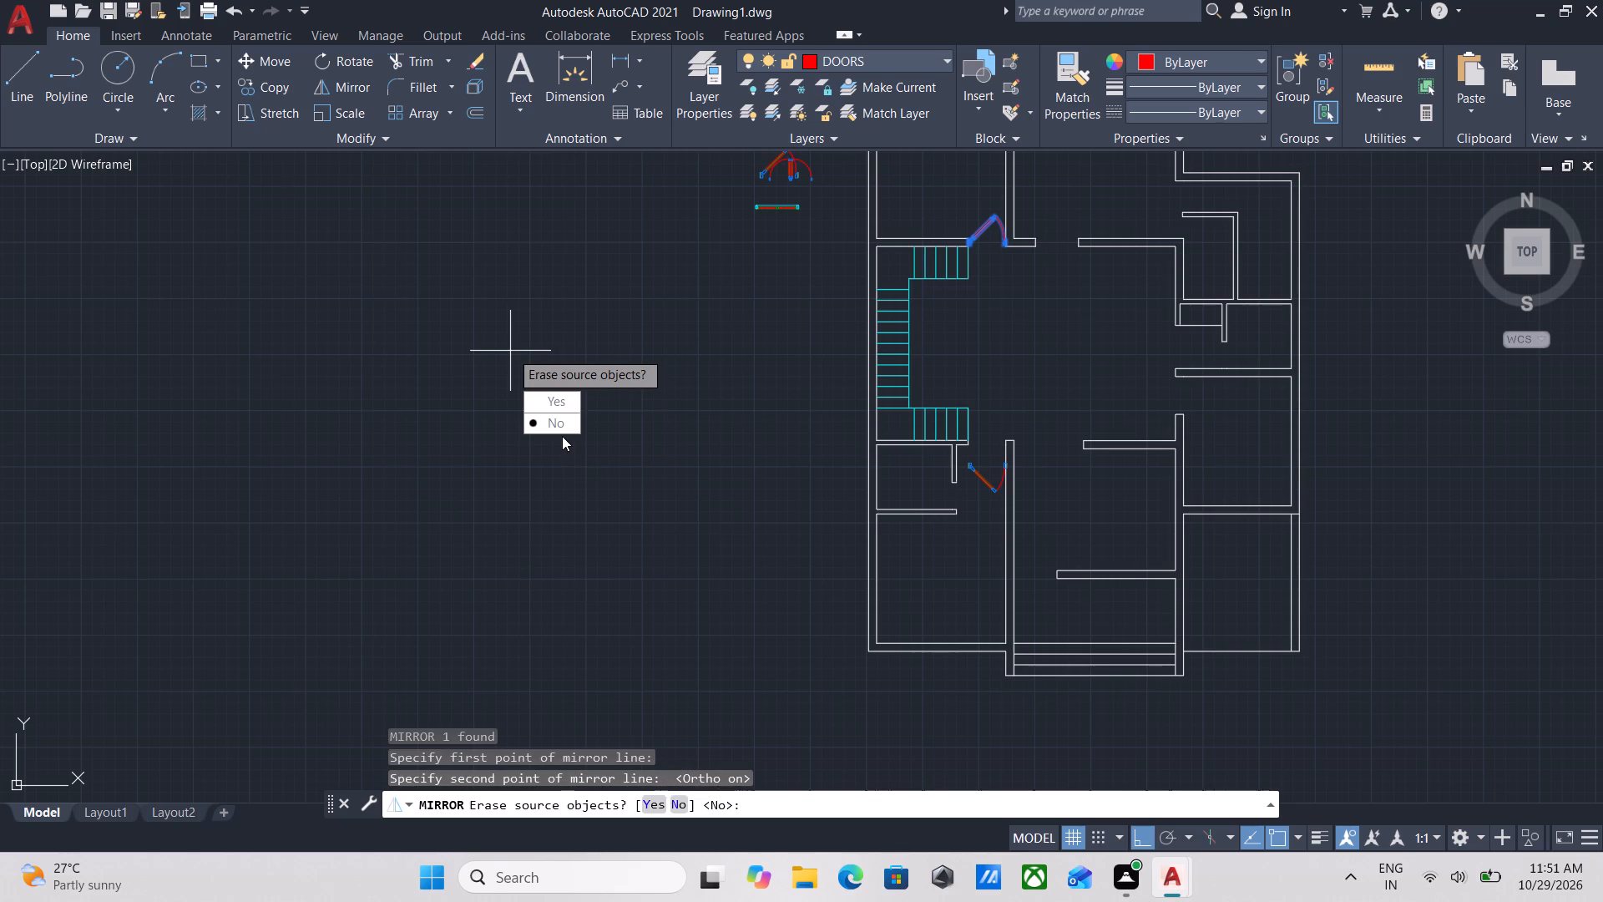
{"action": "left_click_drag", "start_coordinate": [559, 424], "coordinate": [510, 351]}
Move the mirrored door by its outer frame edge midpoint to the wall-end midpoint at the opening beside the lower stair flight.
{"action": "scroll", "coordinate": [1138, 478], "scroll_direction": "up", "scroll_amount": 3}
{"action": "scroll", "coordinate": [375, 448], "scroll_direction": "up", "scroll_amount": 1}
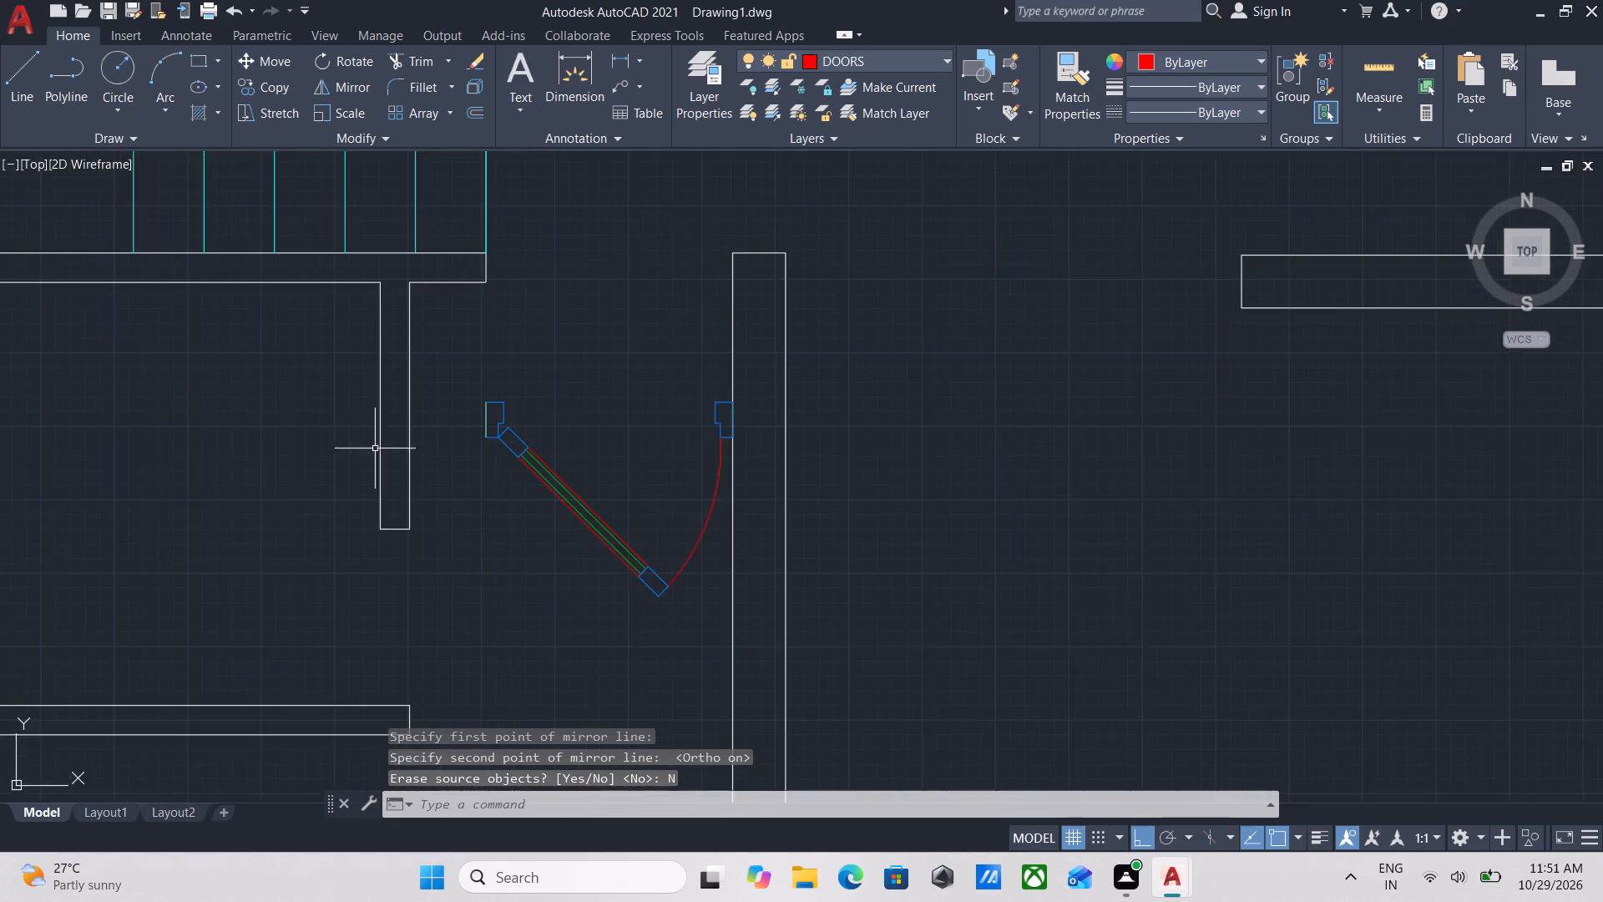
{"action": "middle_click_drag", "start_coordinate": [385, 454], "coordinate": [502, 510]}
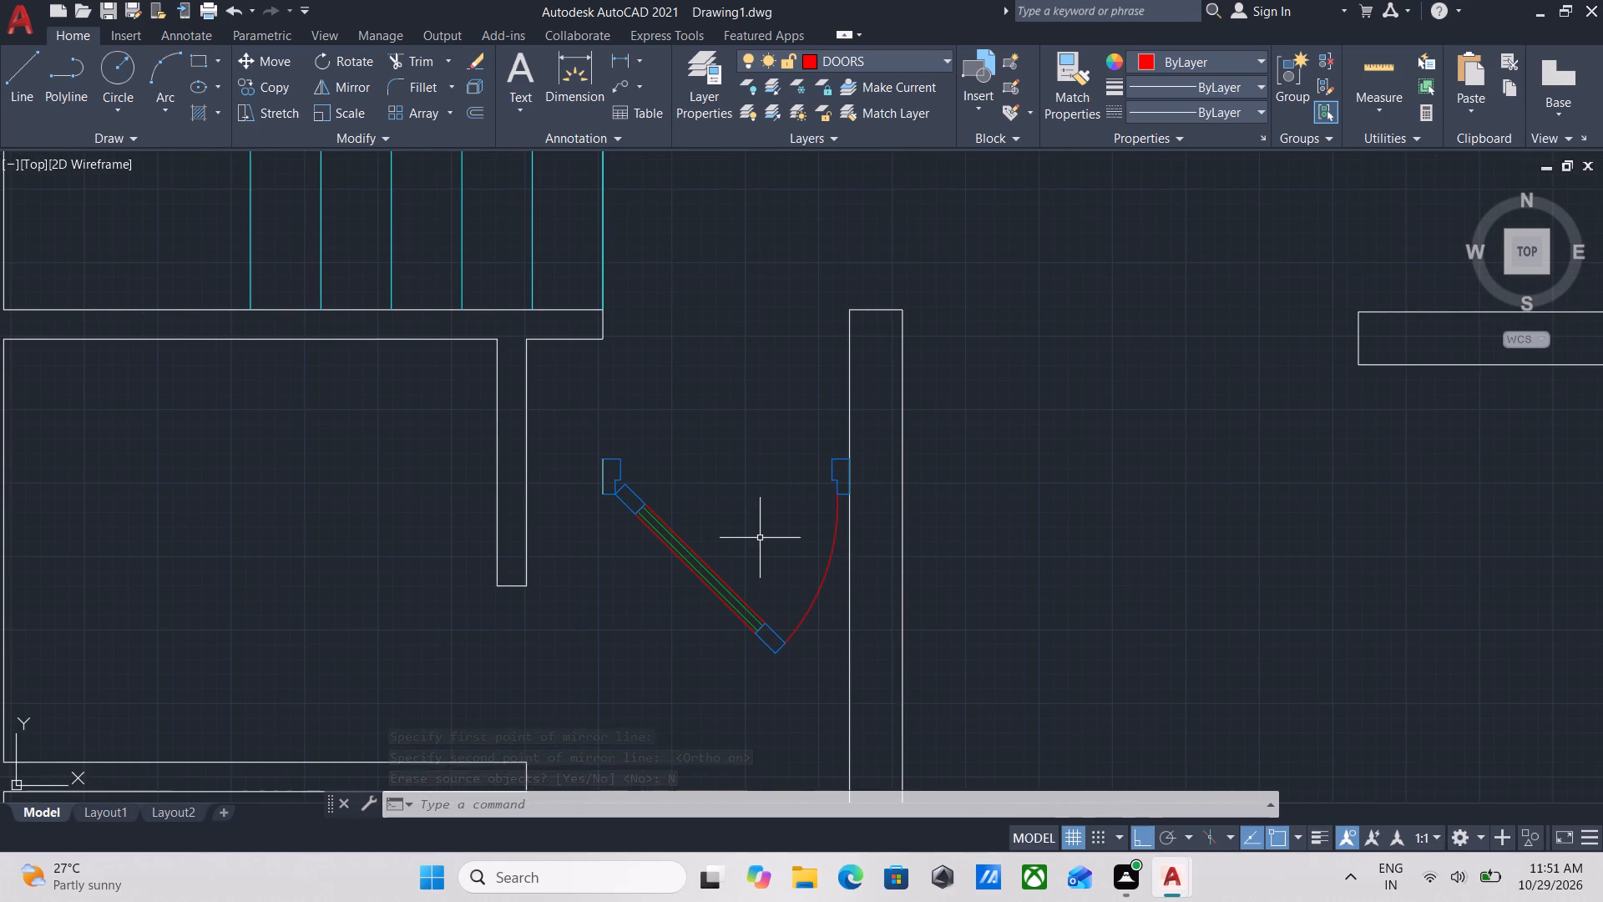
{"action": "left_click", "coordinate": [727, 476]}
{"action": "left_click", "coordinate": [604, 533]}
{"action": "scroll", "coordinate": [607, 471], "scroll_direction": "up", "scroll_amount": 2}
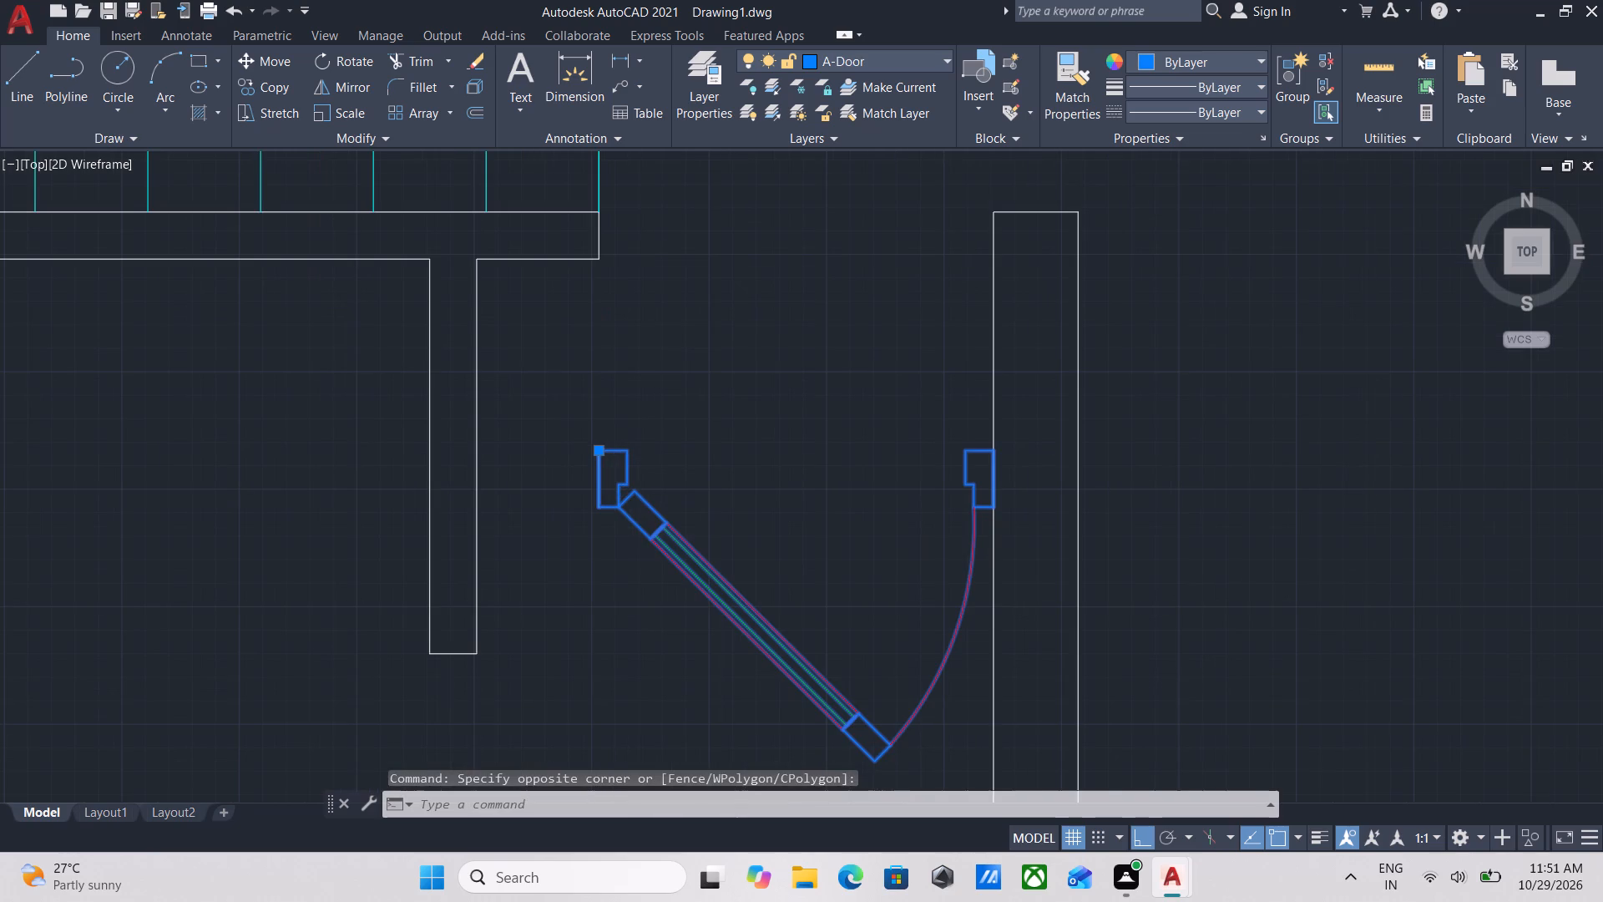
{"action": "key", "text": "m"}
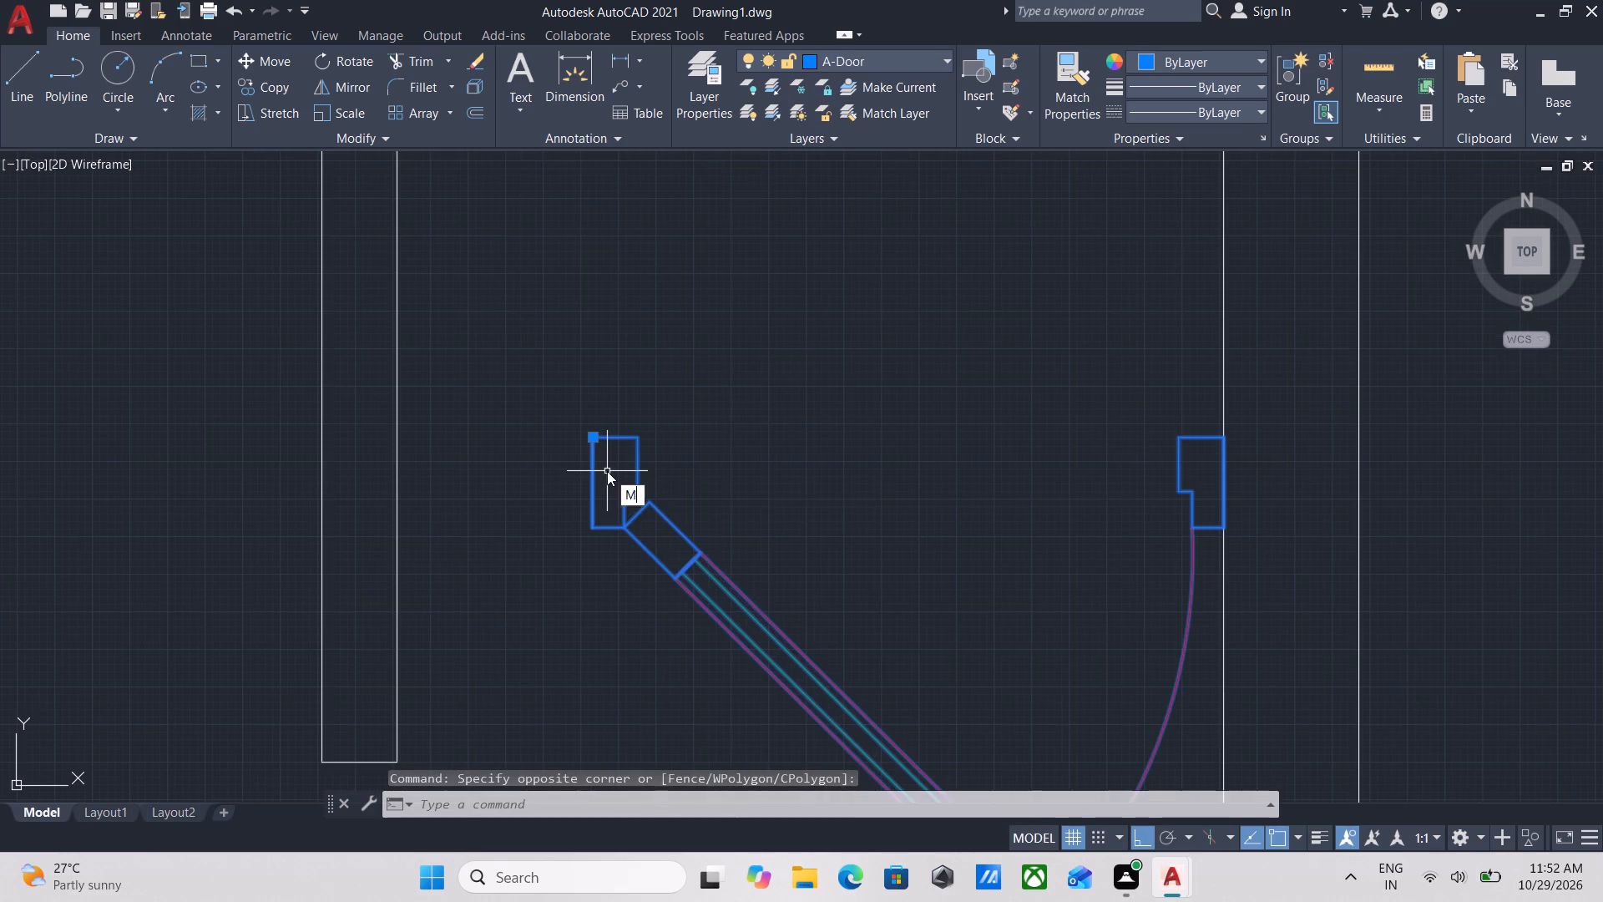
{"action": "key", "text": "Return"}
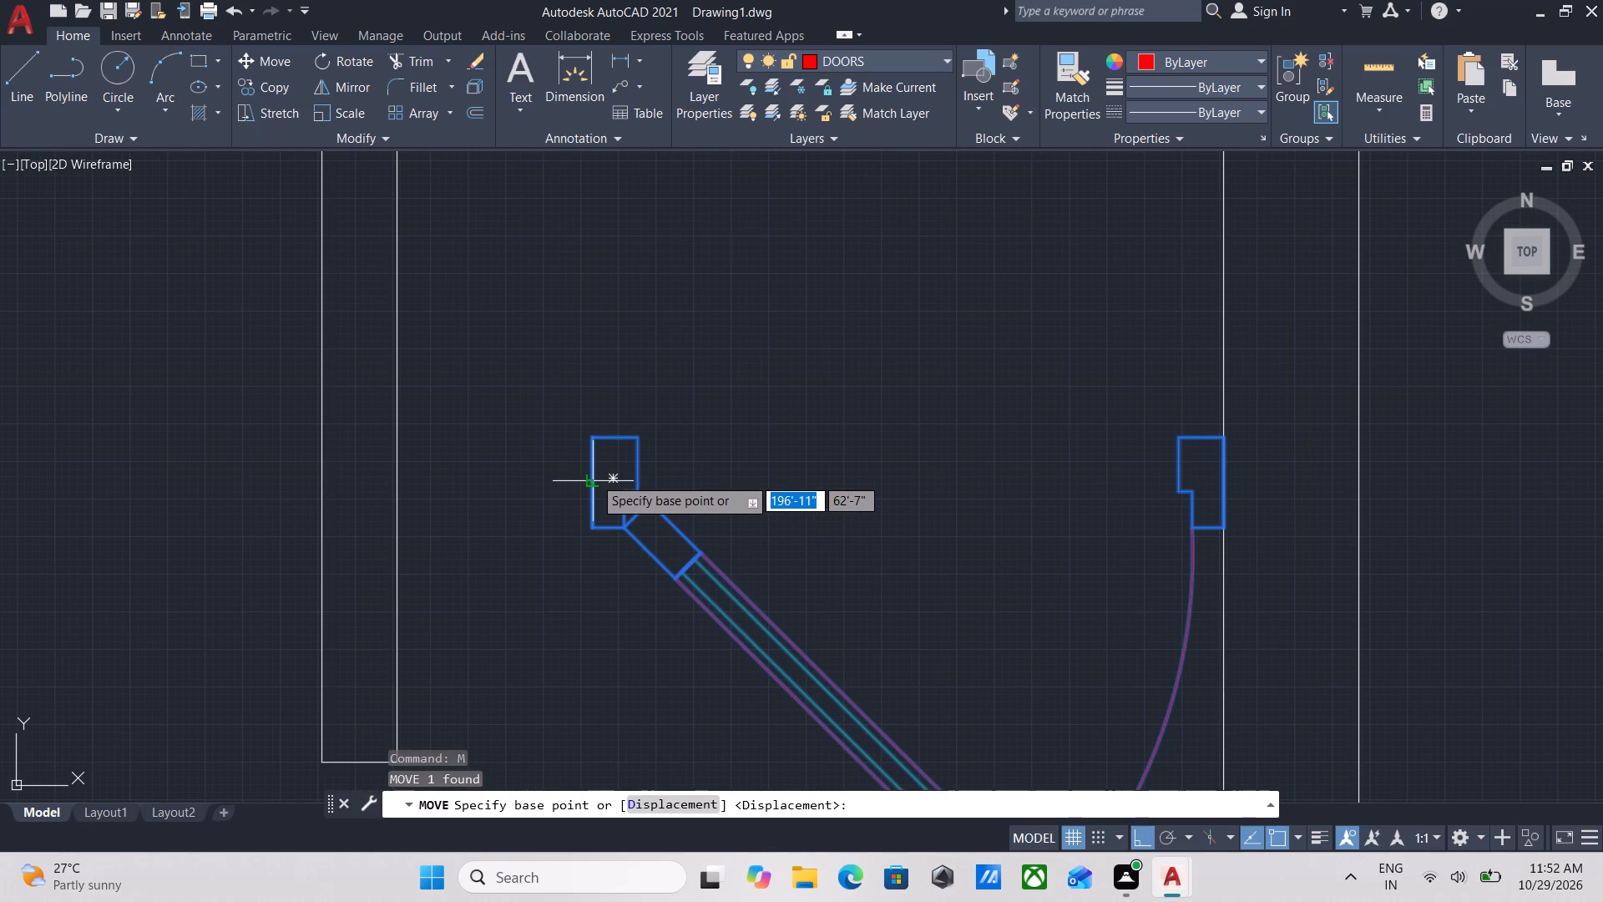
{"action": "left_click", "coordinate": [594, 484]}
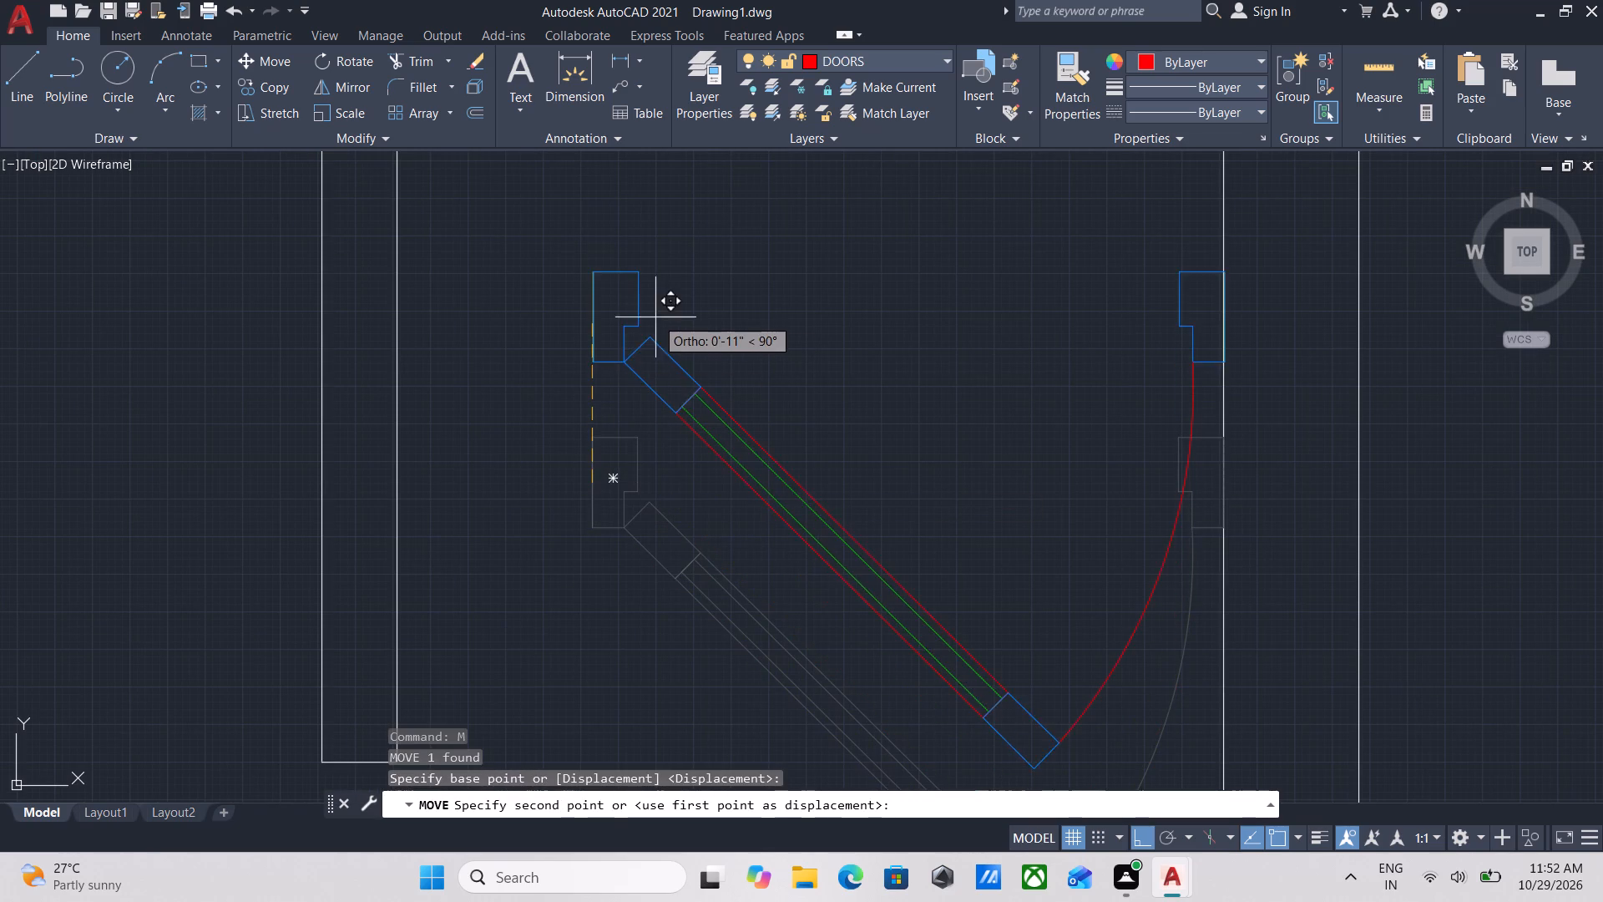
{"action": "key", "text": "F8"}
{"action": "middle_click_drag", "start_coordinate": [715, 243], "coordinate": [716, 243]}
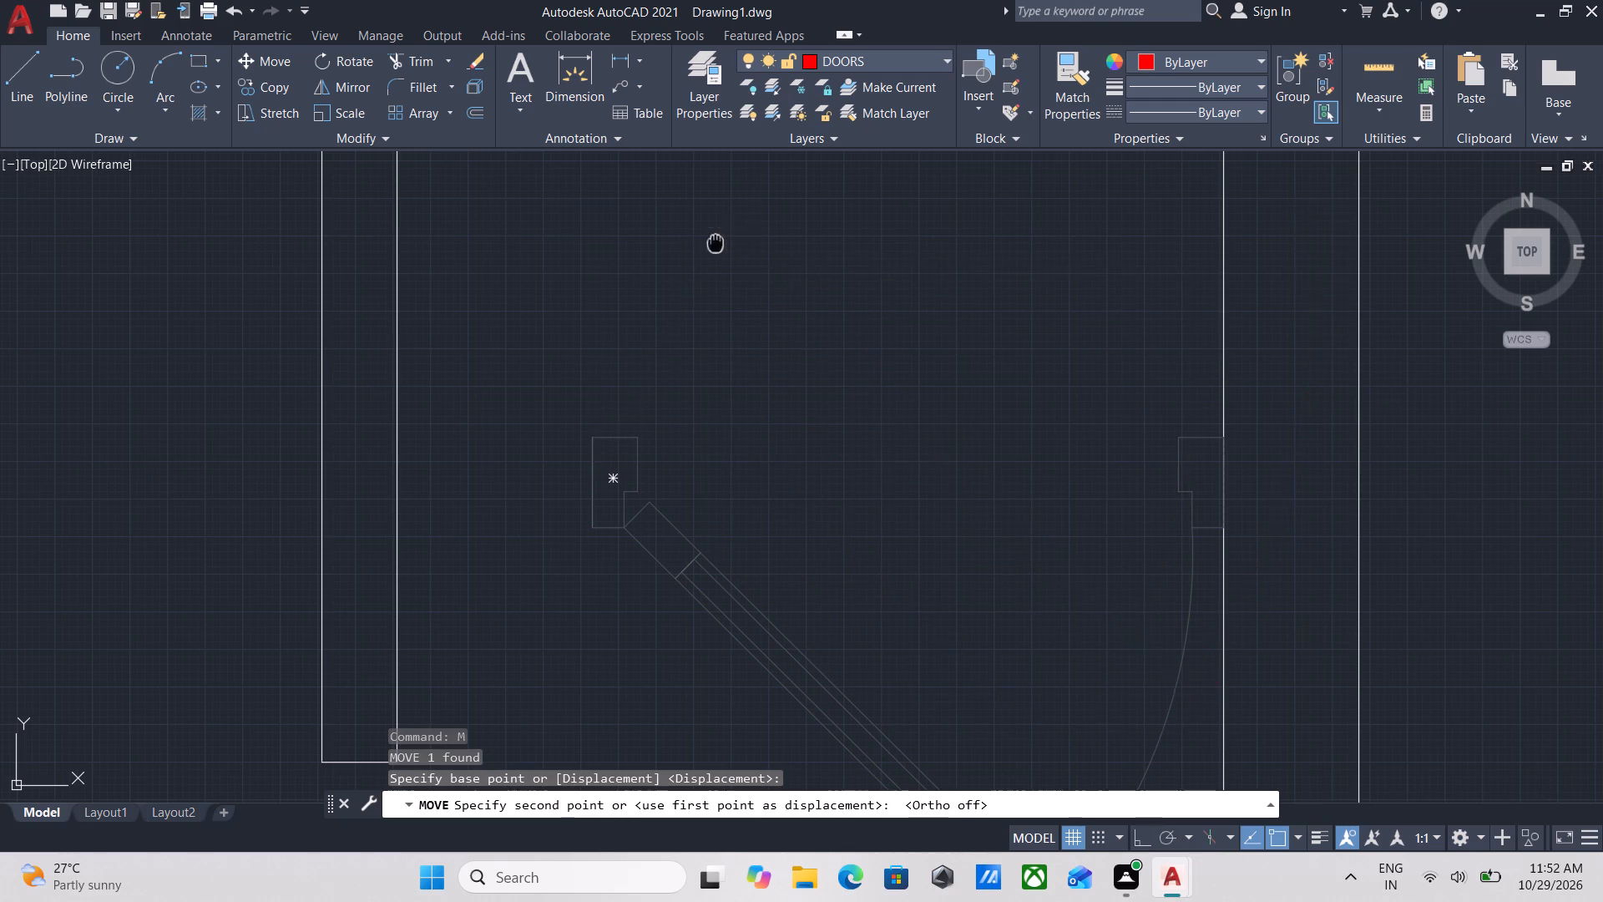
{"action": "middle_click_drag", "start_coordinate": [716, 243], "coordinate": [839, 554]}
{"action": "left_click", "coordinate": [721, 406]}
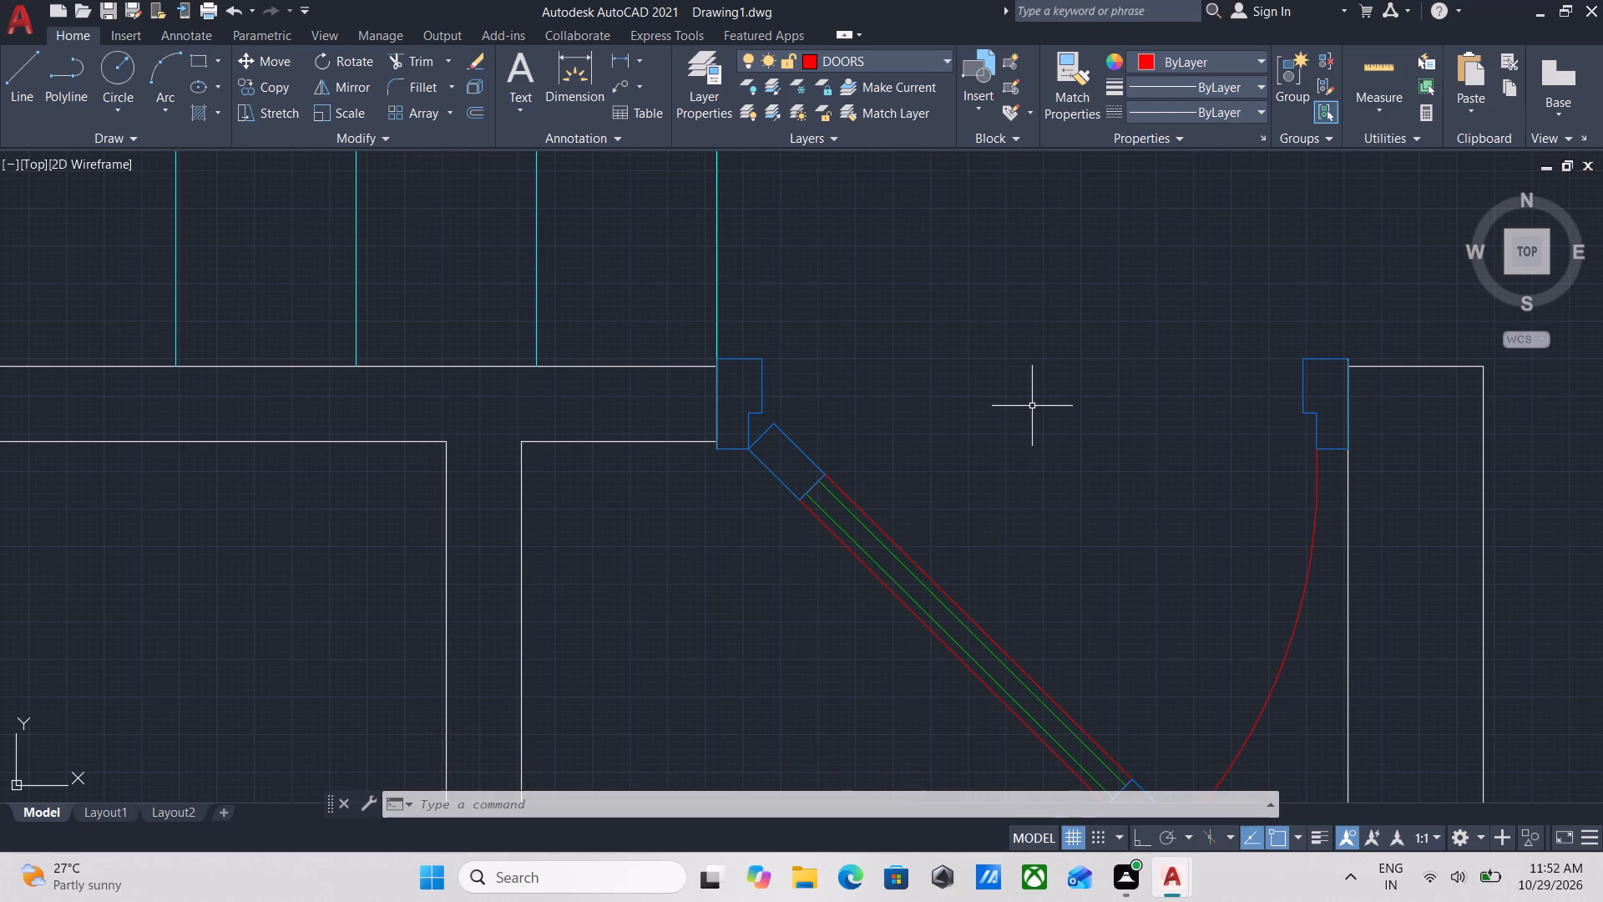
Move the mirrored door by the upper outer corner of its strike-side frame to the top corner of the adjoining vertical wall.
{"action": "scroll", "coordinate": [932, 406], "scroll_direction": "down", "scroll_amount": 1}
{"action": "middle_click_drag", "start_coordinate": [930, 406], "coordinate": [910, 424]}
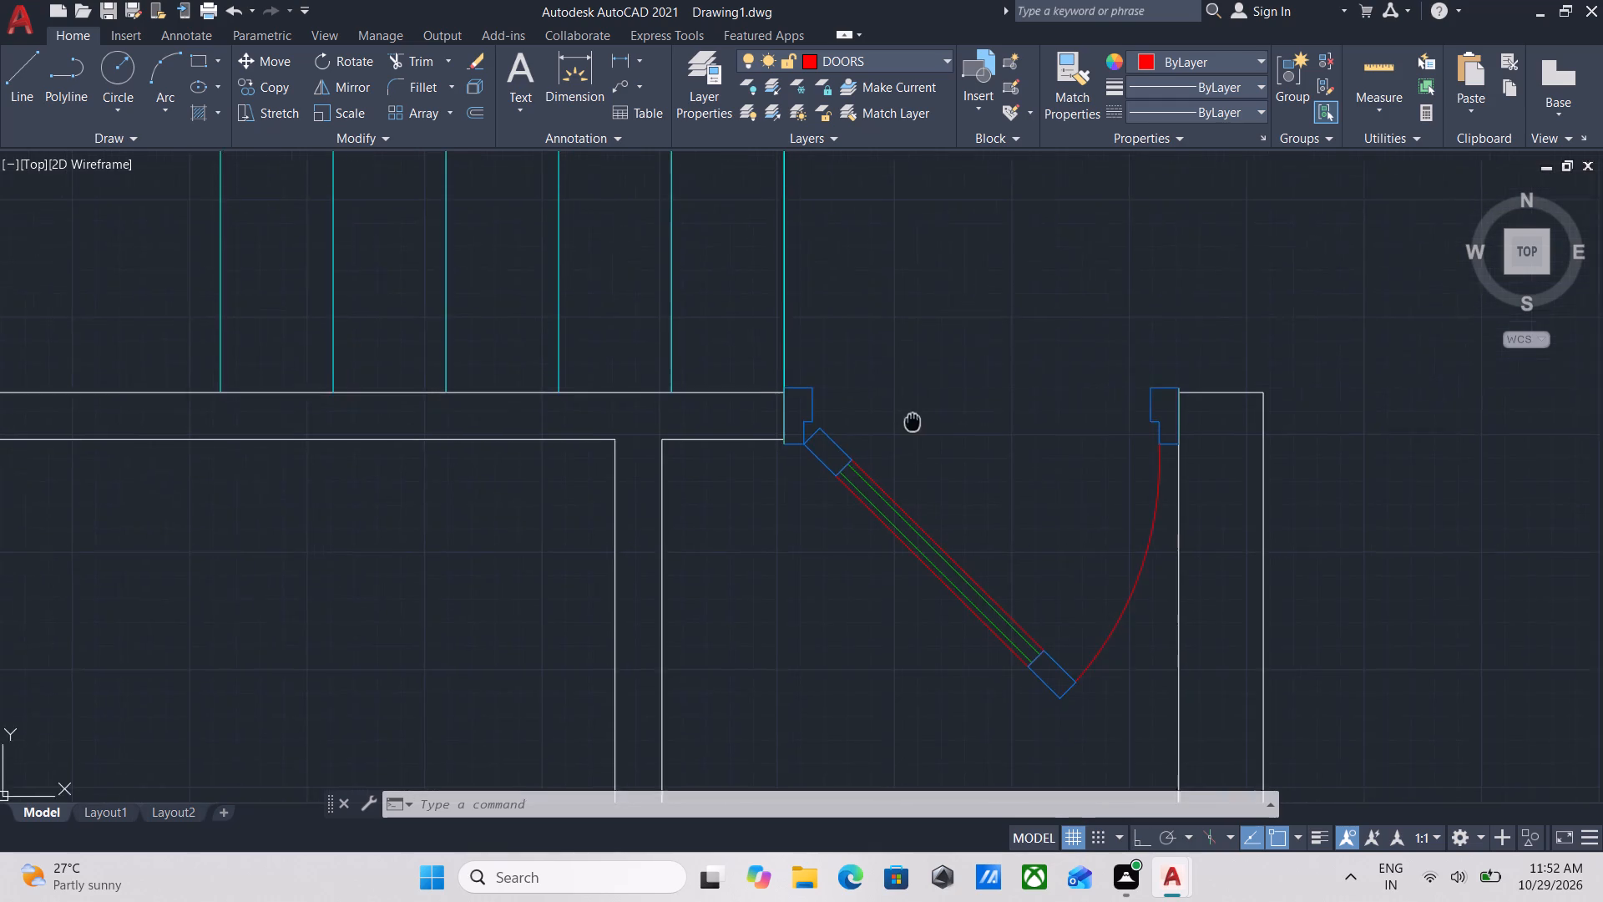
{"action": "middle_click_drag", "start_coordinate": [910, 424], "coordinate": [898, 445]}
{"action": "scroll", "coordinate": [1200, 474], "scroll_direction": "up", "scroll_amount": 3}
{"action": "left_click_drag", "start_coordinate": [1003, 570], "coordinate": [964, 570]}
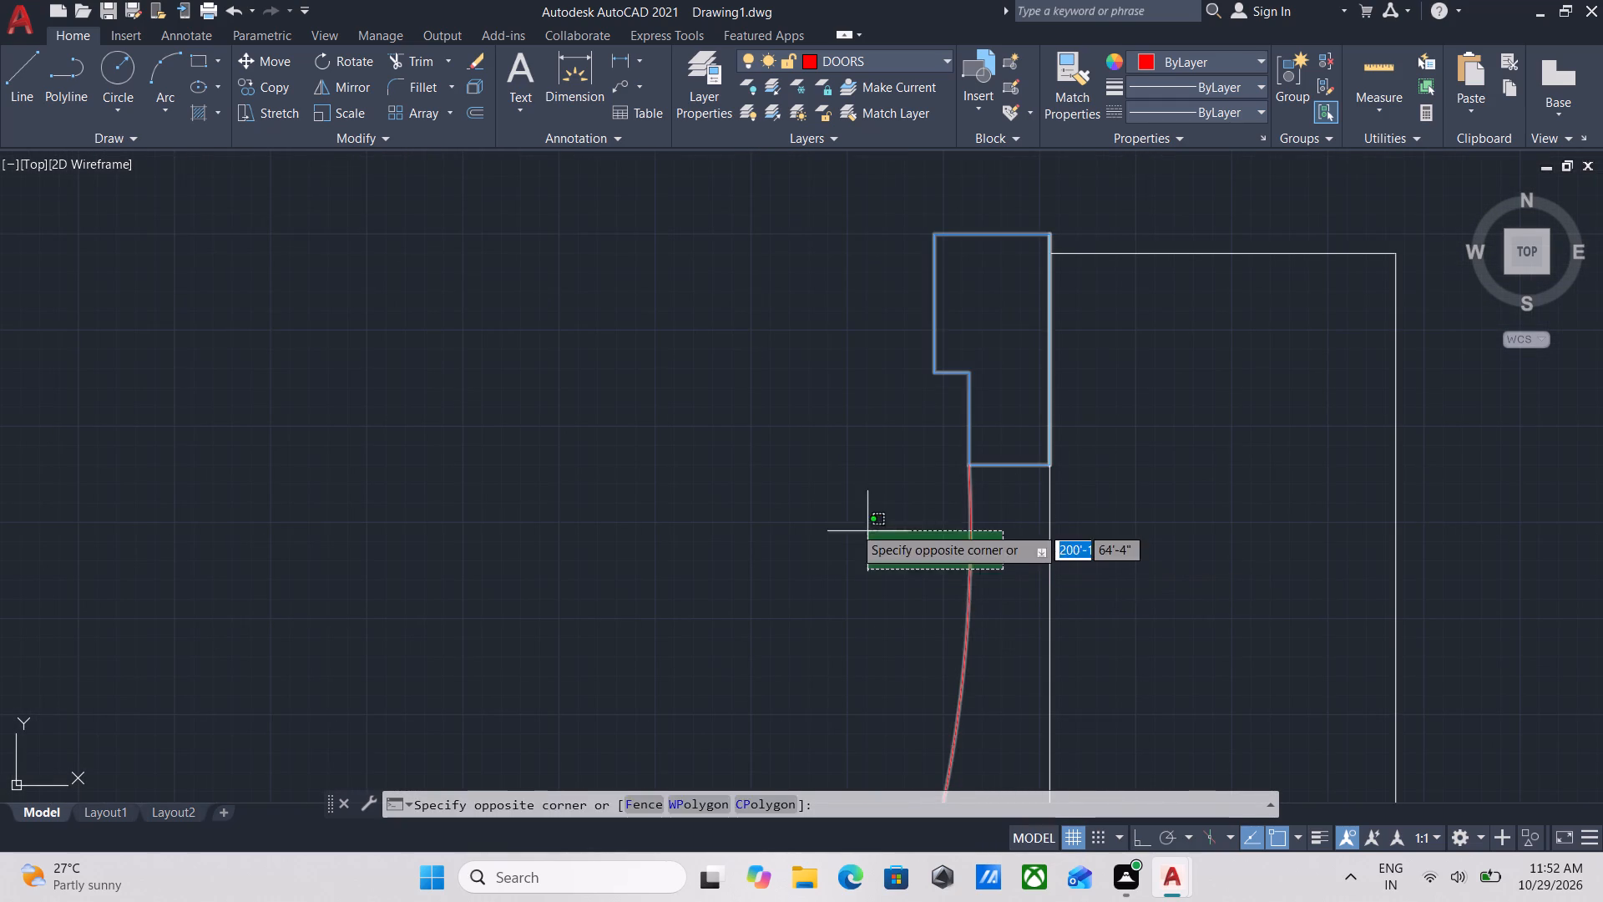
{"action": "left_click", "coordinate": [849, 524]}
{"action": "key", "text": "m"}
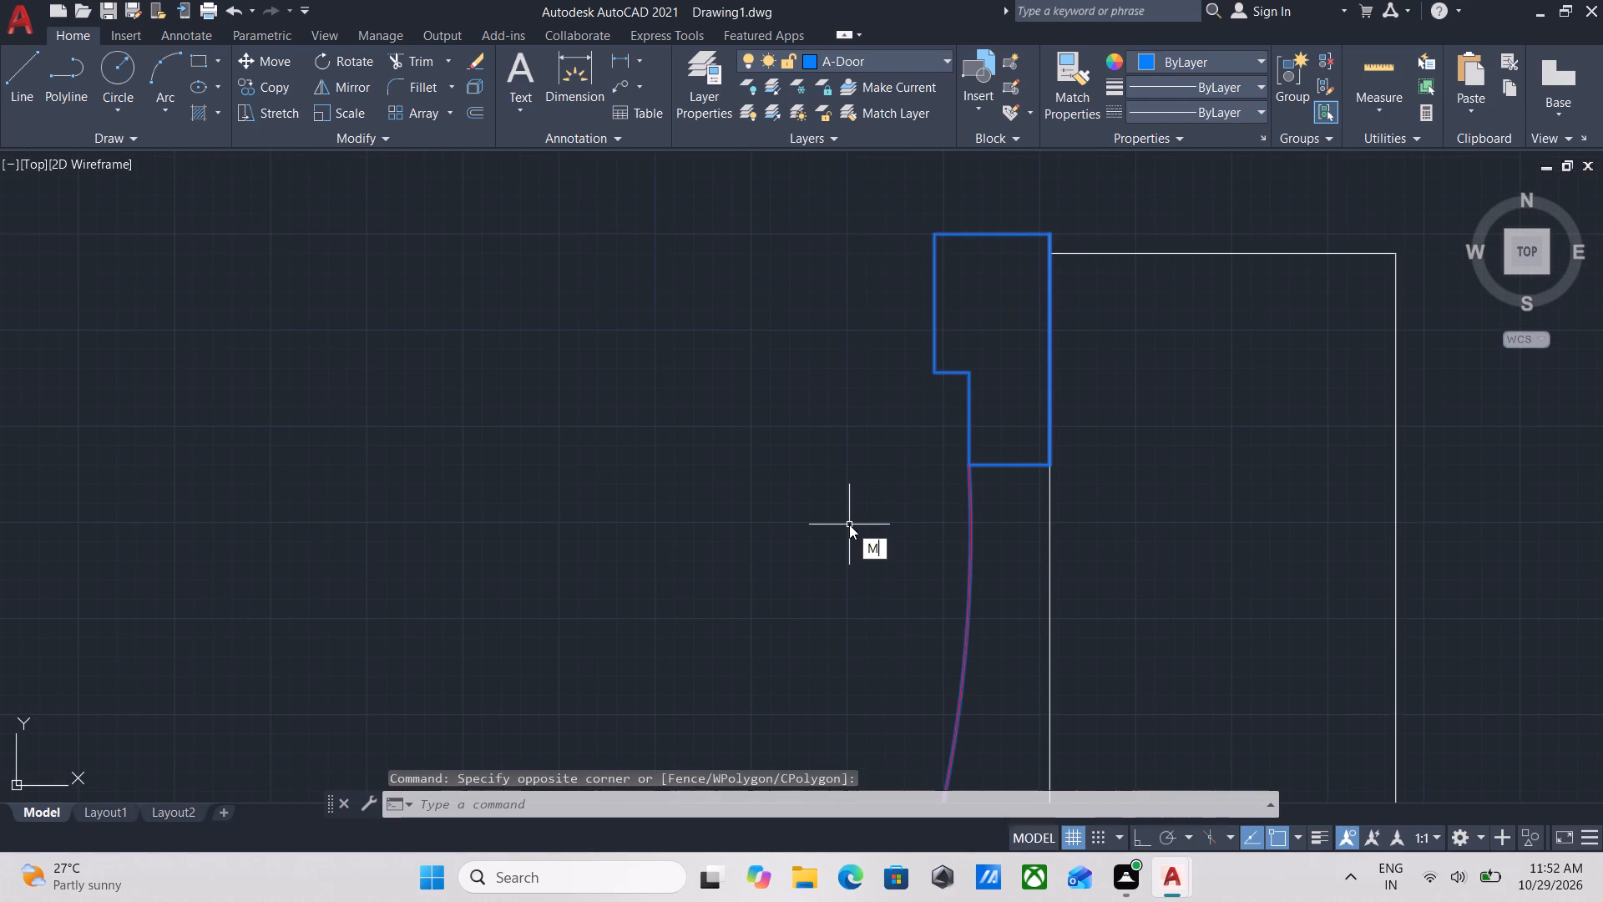
{"action": "key", "text": "Return"}
{"action": "left_click", "coordinate": [1046, 230]}
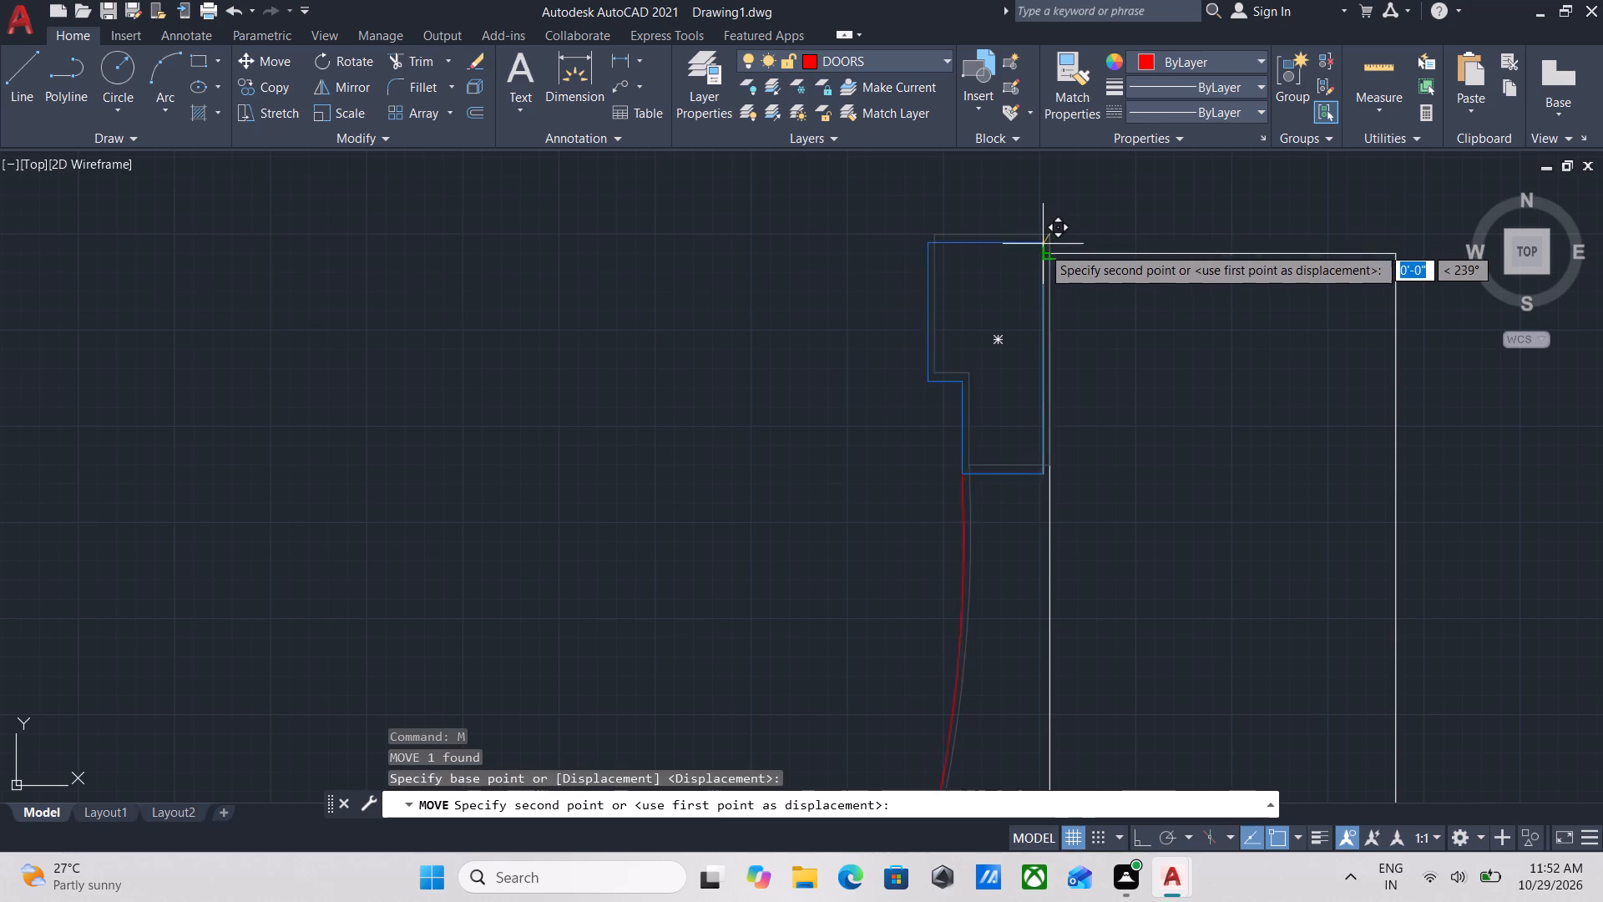
{"action": "left_click", "coordinate": [1053, 254]}
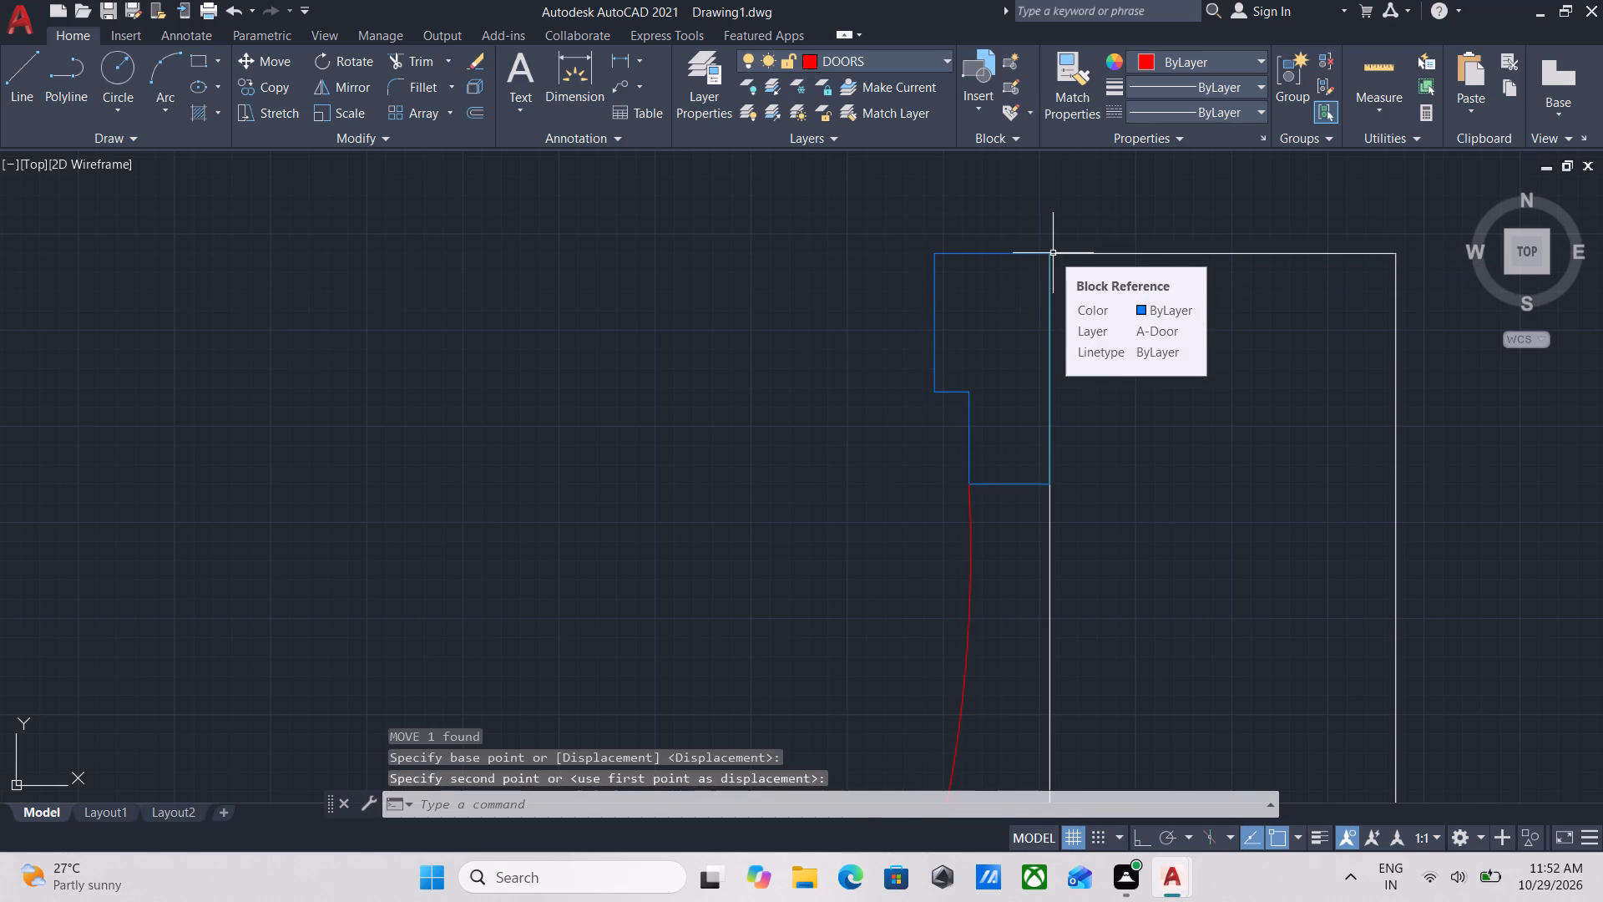
{"action": "key", "text": "Escape"}
Examine the openings around the lower stair flight, the central hall and the rooms on the plan's east side.
{"action": "scroll", "coordinate": [968, 343], "scroll_direction": "down", "scroll_amount": 4}
{"action": "middle_click_drag", "start_coordinate": [974, 347], "coordinate": [1134, 413]}
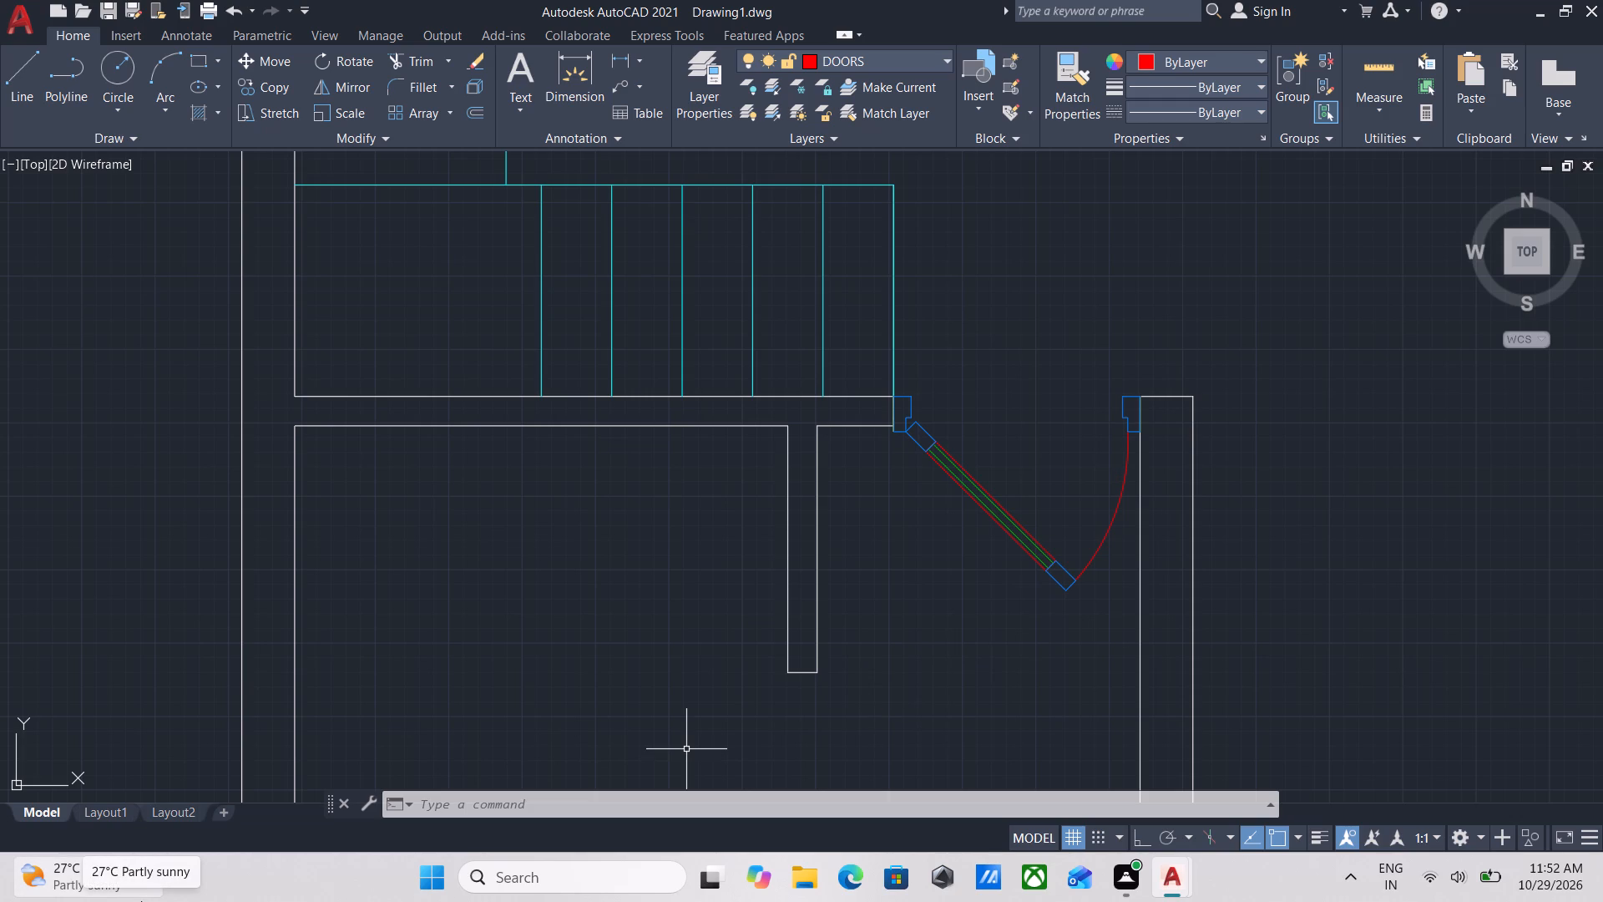
{"action": "scroll", "coordinate": [161, 885], "scroll_direction": "down", "scroll_amount": 2}
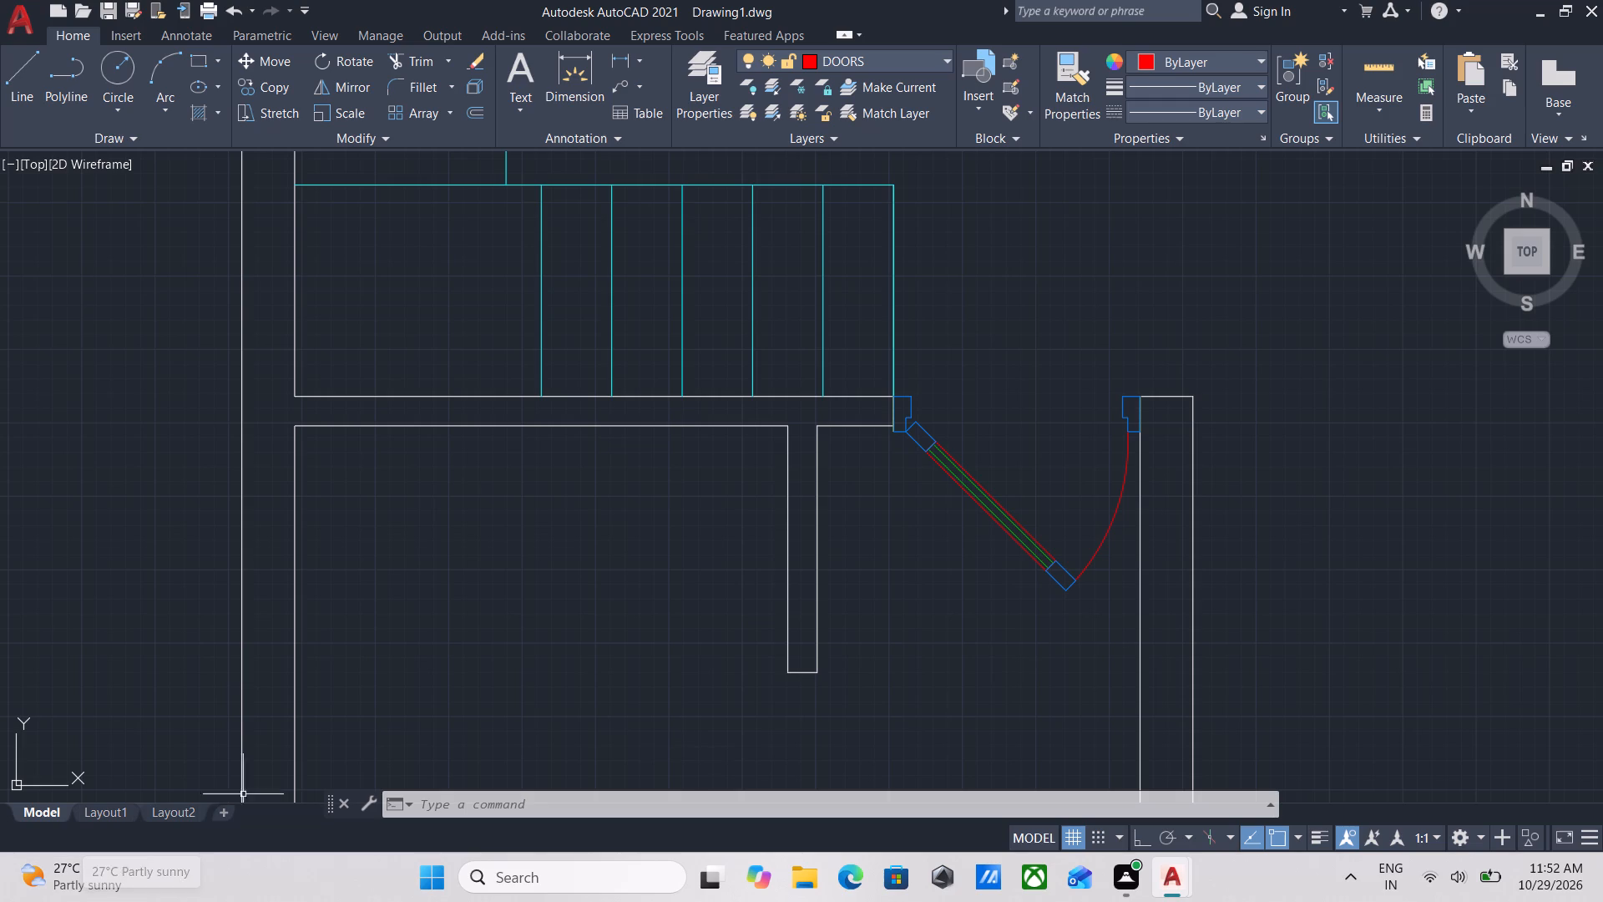
{"action": "scroll", "coordinate": [604, 538], "scroll_direction": "down", "scroll_amount": 2}
{"action": "middle_click_drag", "start_coordinate": [596, 538], "coordinate": [520, 525]}
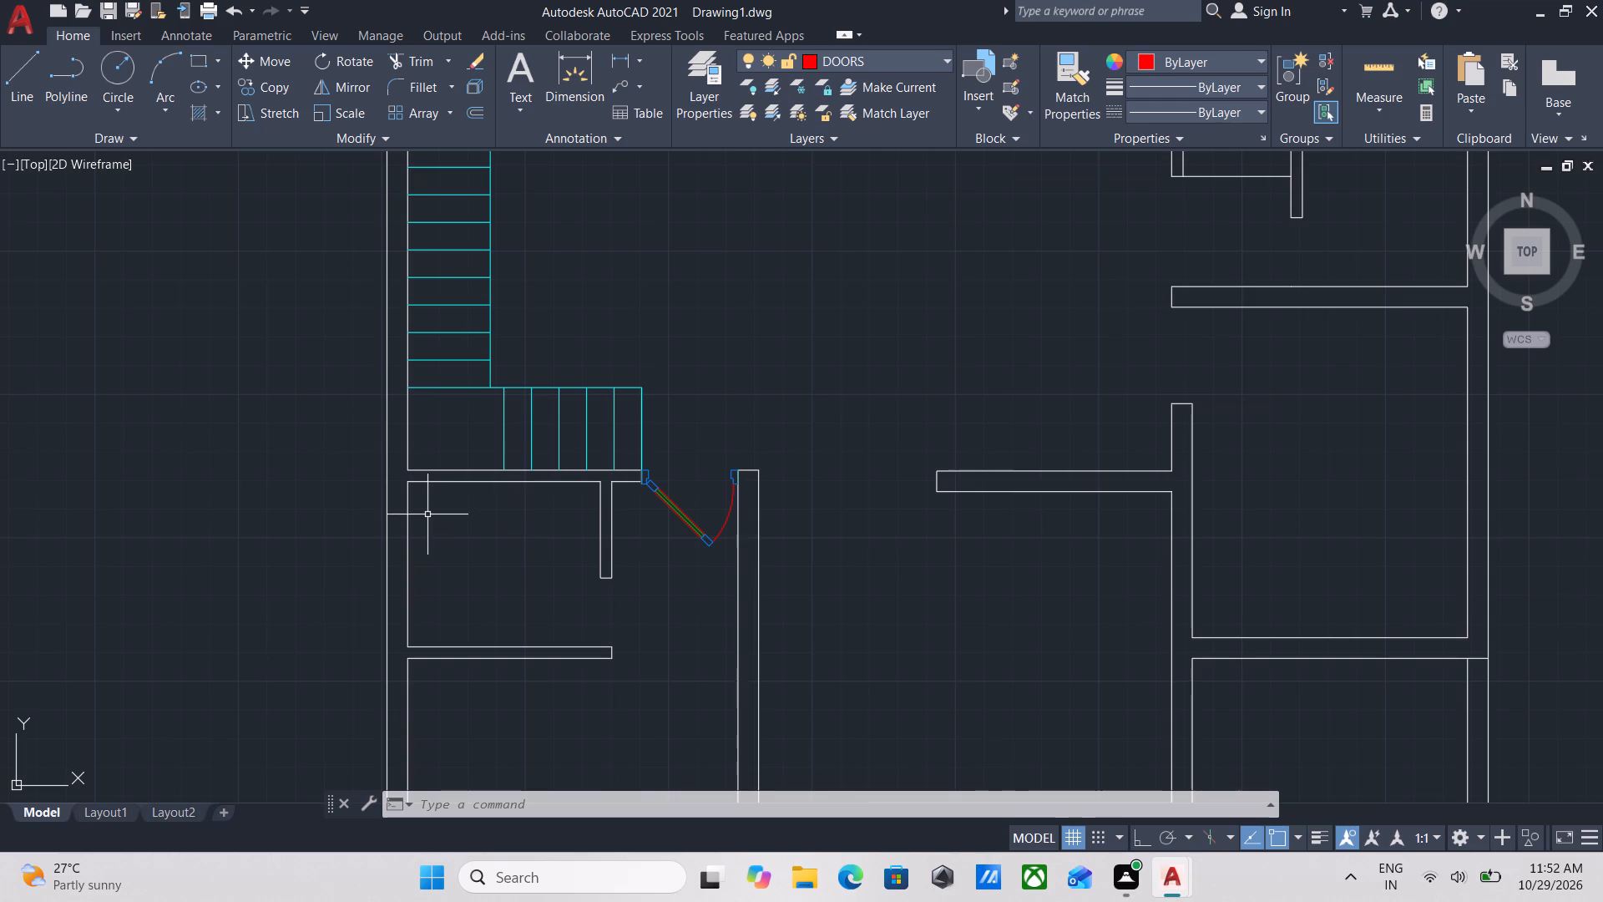
{"action": "scroll", "coordinate": [702, 511], "scroll_direction": "down", "scroll_amount": 1}
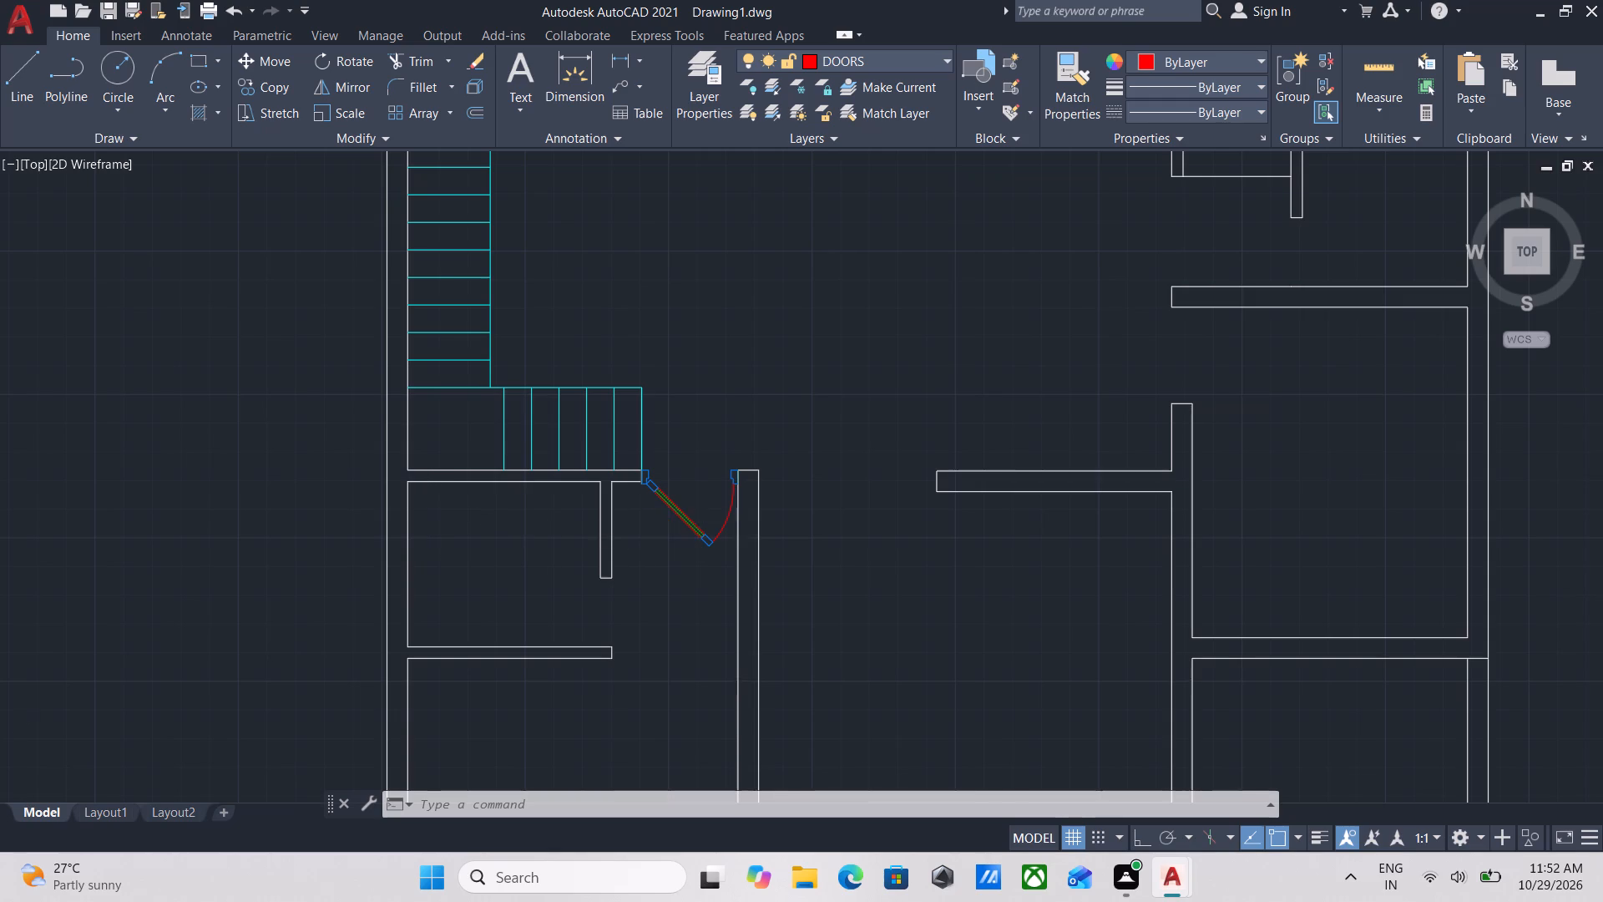
{"action": "middle_click_drag", "start_coordinate": [702, 511], "coordinate": [652, 510]}
{"action": "middle_click_drag", "start_coordinate": [711, 527], "coordinate": [590, 526]}
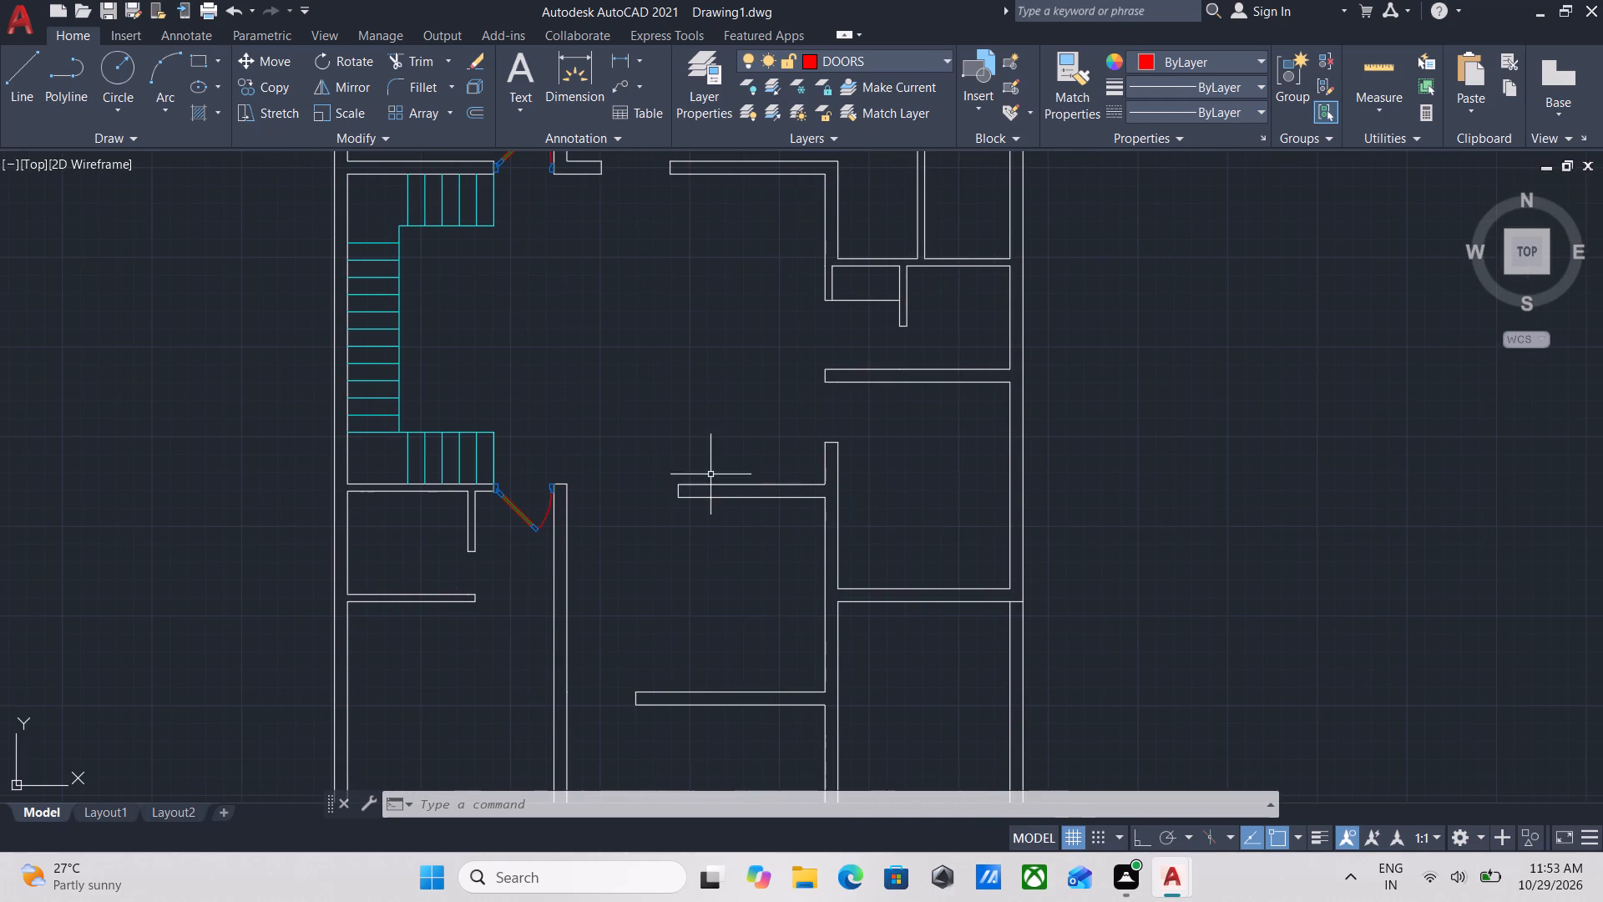
{"action": "middle_click_drag", "start_coordinate": [763, 427], "coordinate": [736, 465]}
{"action": "scroll", "coordinate": [800, 489], "scroll_direction": "up", "scroll_amount": 2}
{"action": "middle_click_drag", "start_coordinate": [512, 509], "coordinate": [666, 456]}
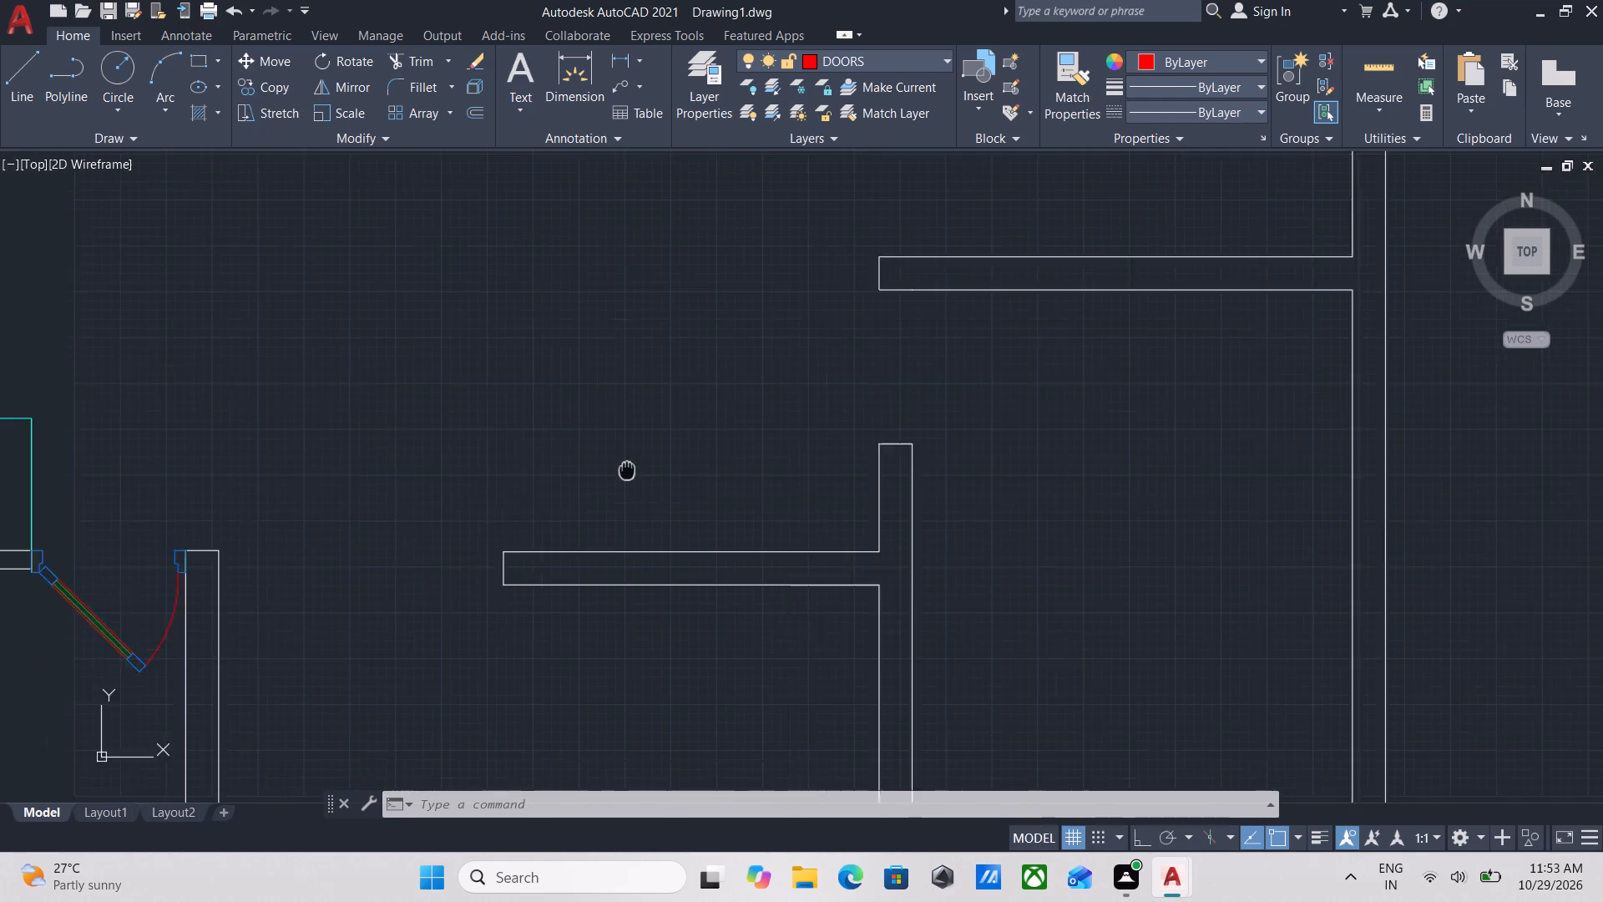
{"action": "middle_click_drag", "start_coordinate": [666, 456], "coordinate": [794, 393]}
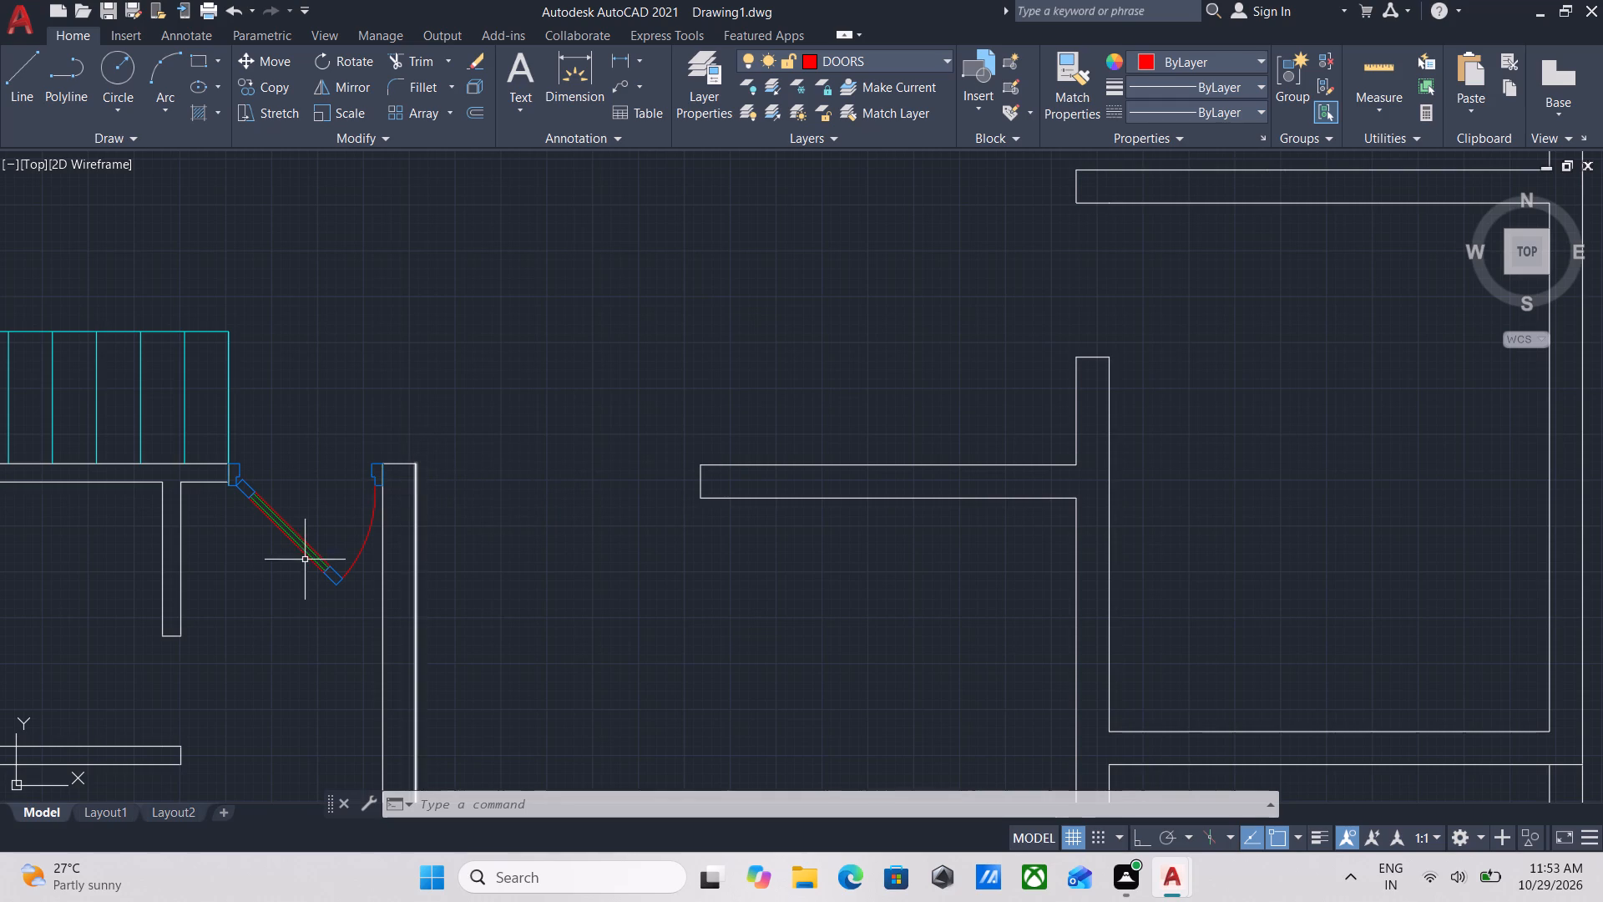
Rotate a copy of the door beside the lower stair flight by 90° about the adjoining wall end's lower corner, keeping the original.
{"action": "middle_click_drag", "start_coordinate": [298, 573], "coordinate": [582, 448]}
{"action": "scroll", "coordinate": [602, 454], "scroll_direction": "up", "scroll_amount": 3}
{"action": "left_click", "coordinate": [690, 501]}
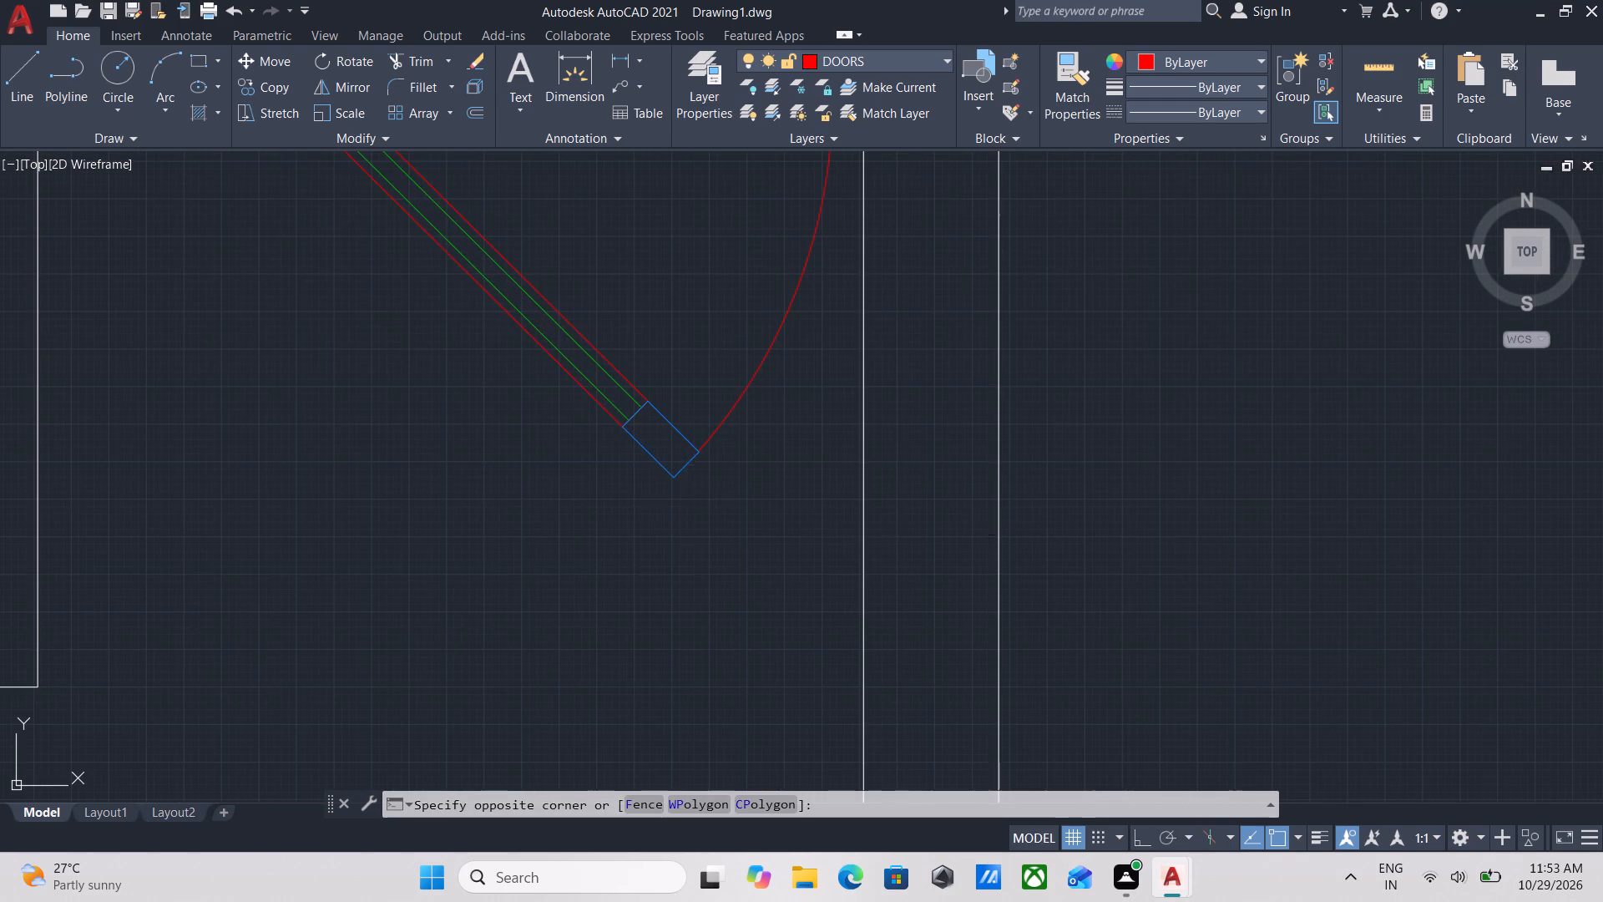
{"action": "left_click", "coordinate": [576, 386]}
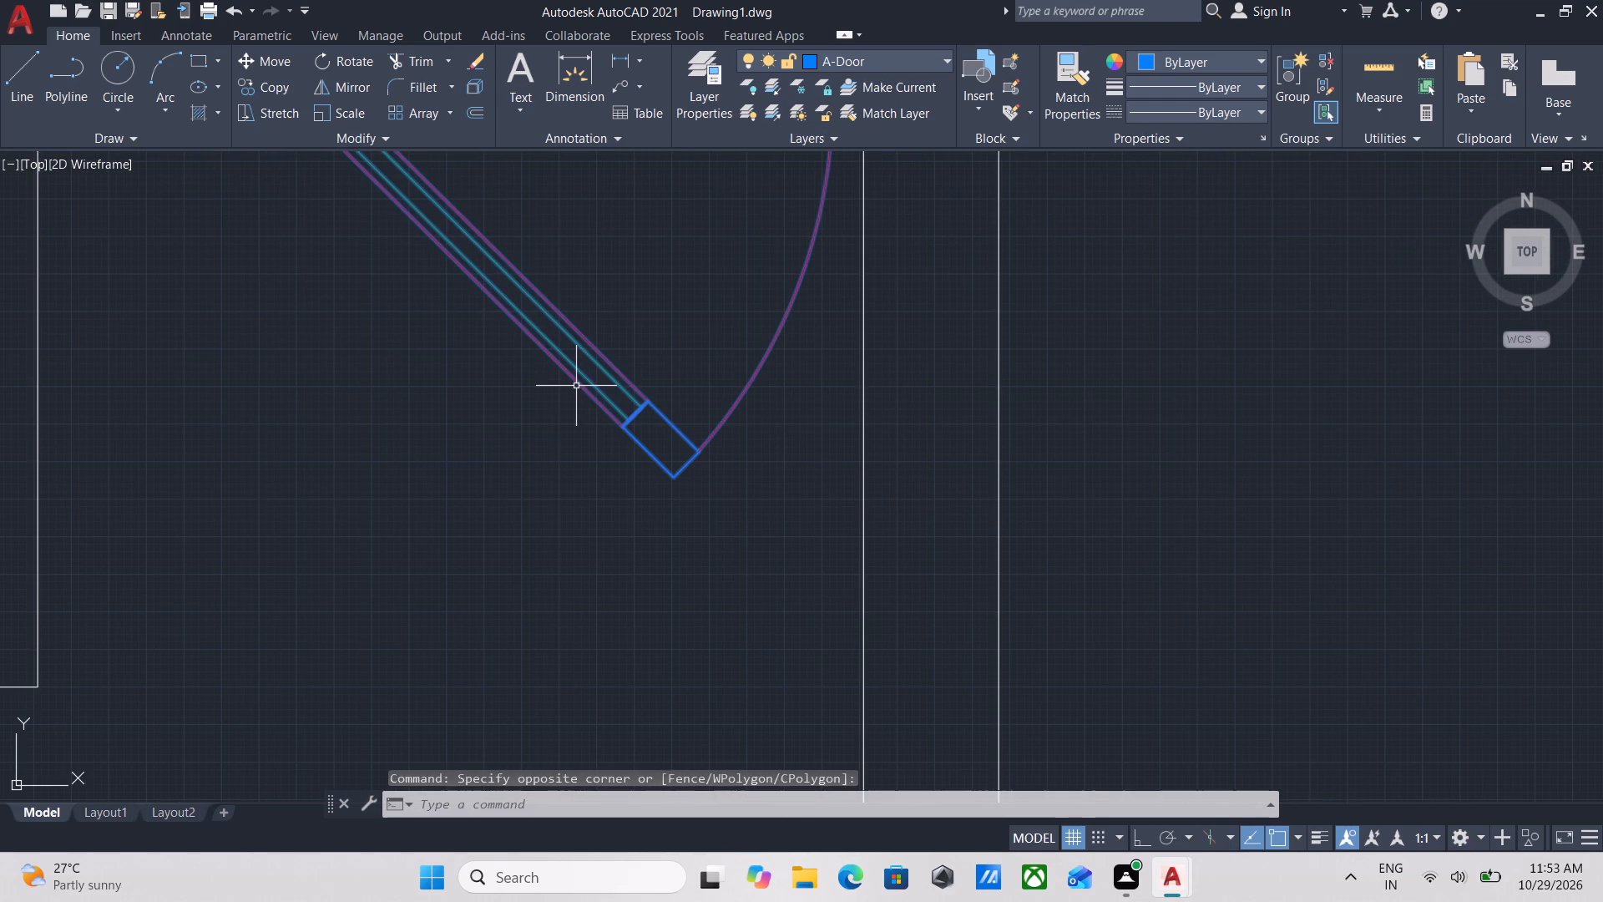
{"action": "type", "text": "RO"}
{"action": "key", "text": "Return"}
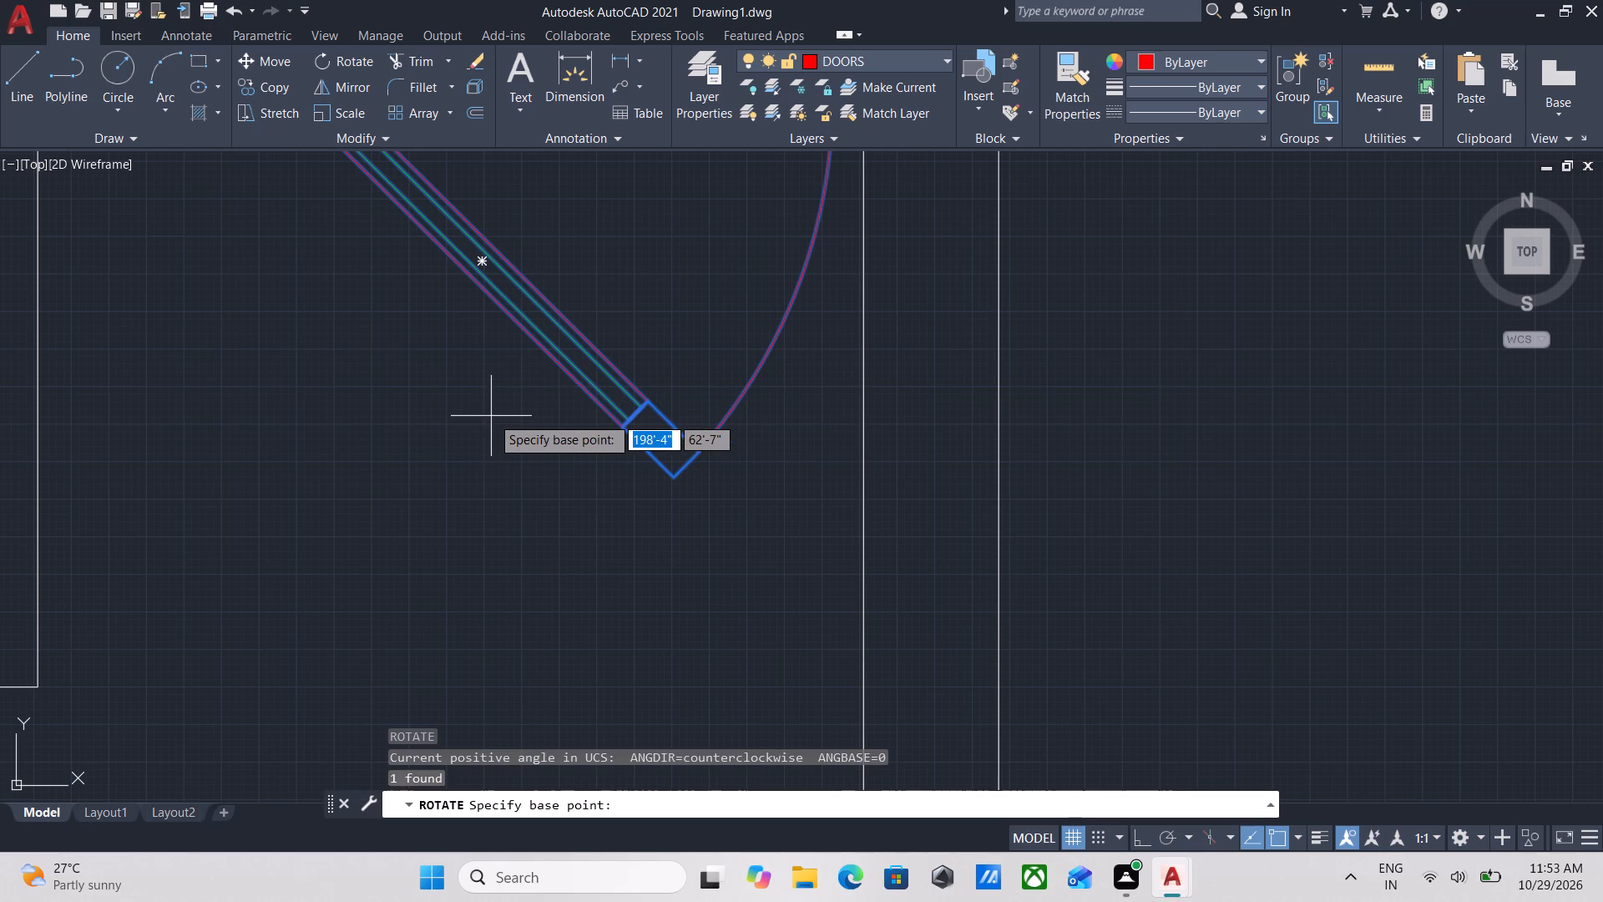
{"action": "scroll", "coordinate": [491, 416], "scroll_direction": "down", "scroll_amount": 1}
{"action": "middle_click_drag", "start_coordinate": [491, 416], "coordinate": [979, 511]}
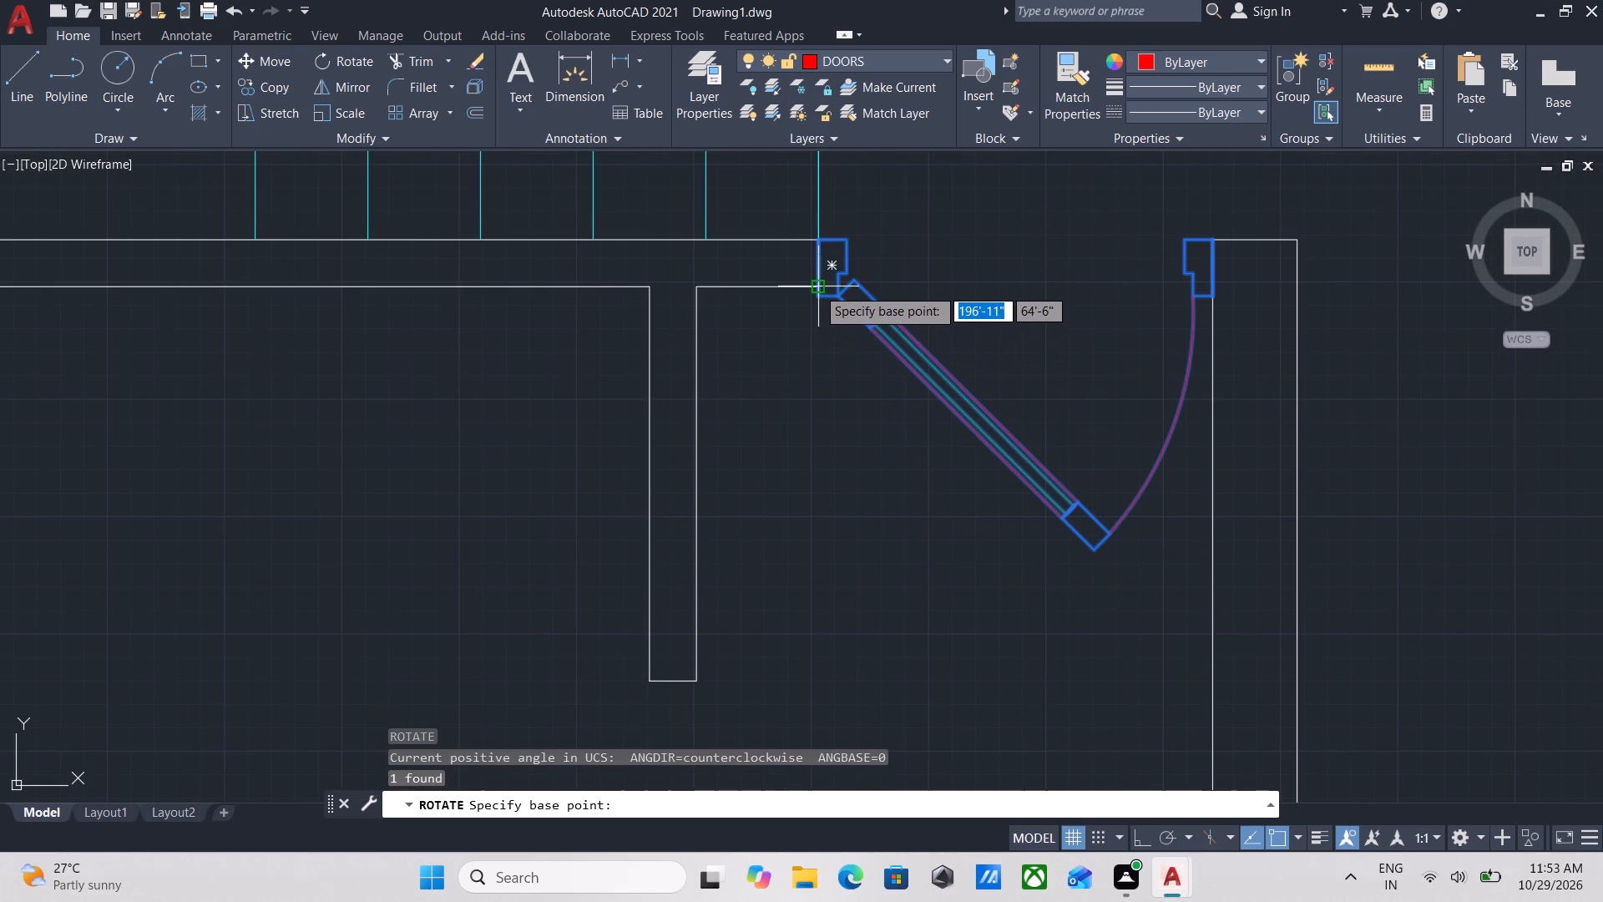
{"action": "left_click", "coordinate": [817, 286]}
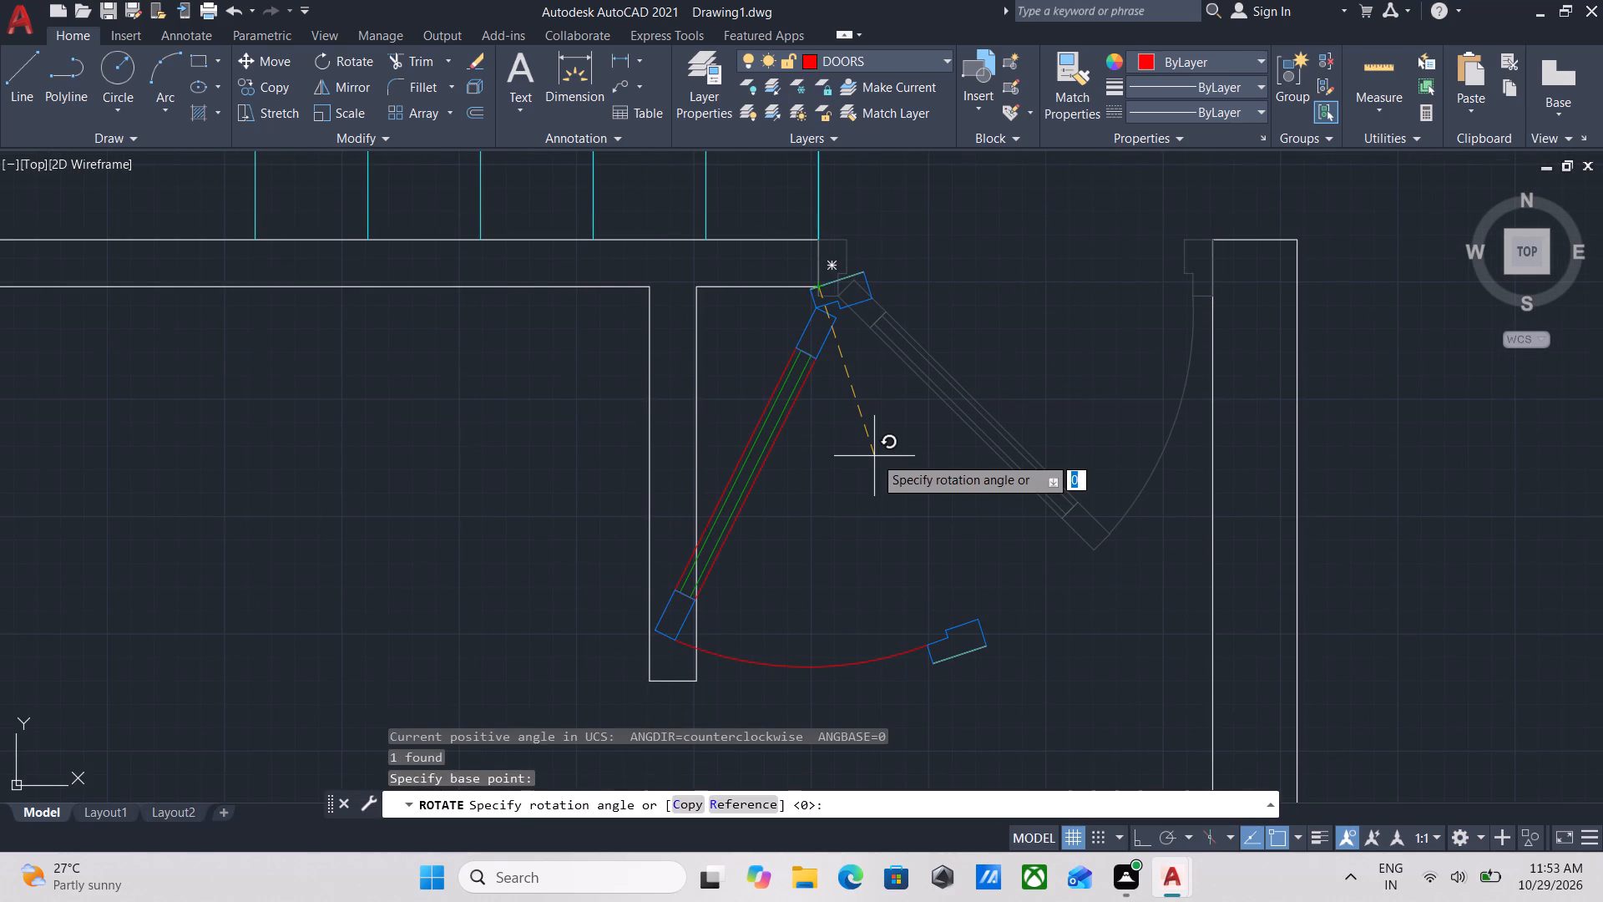
{"action": "scroll", "coordinate": [880, 443], "scroll_direction": "down", "scroll_amount": 2}
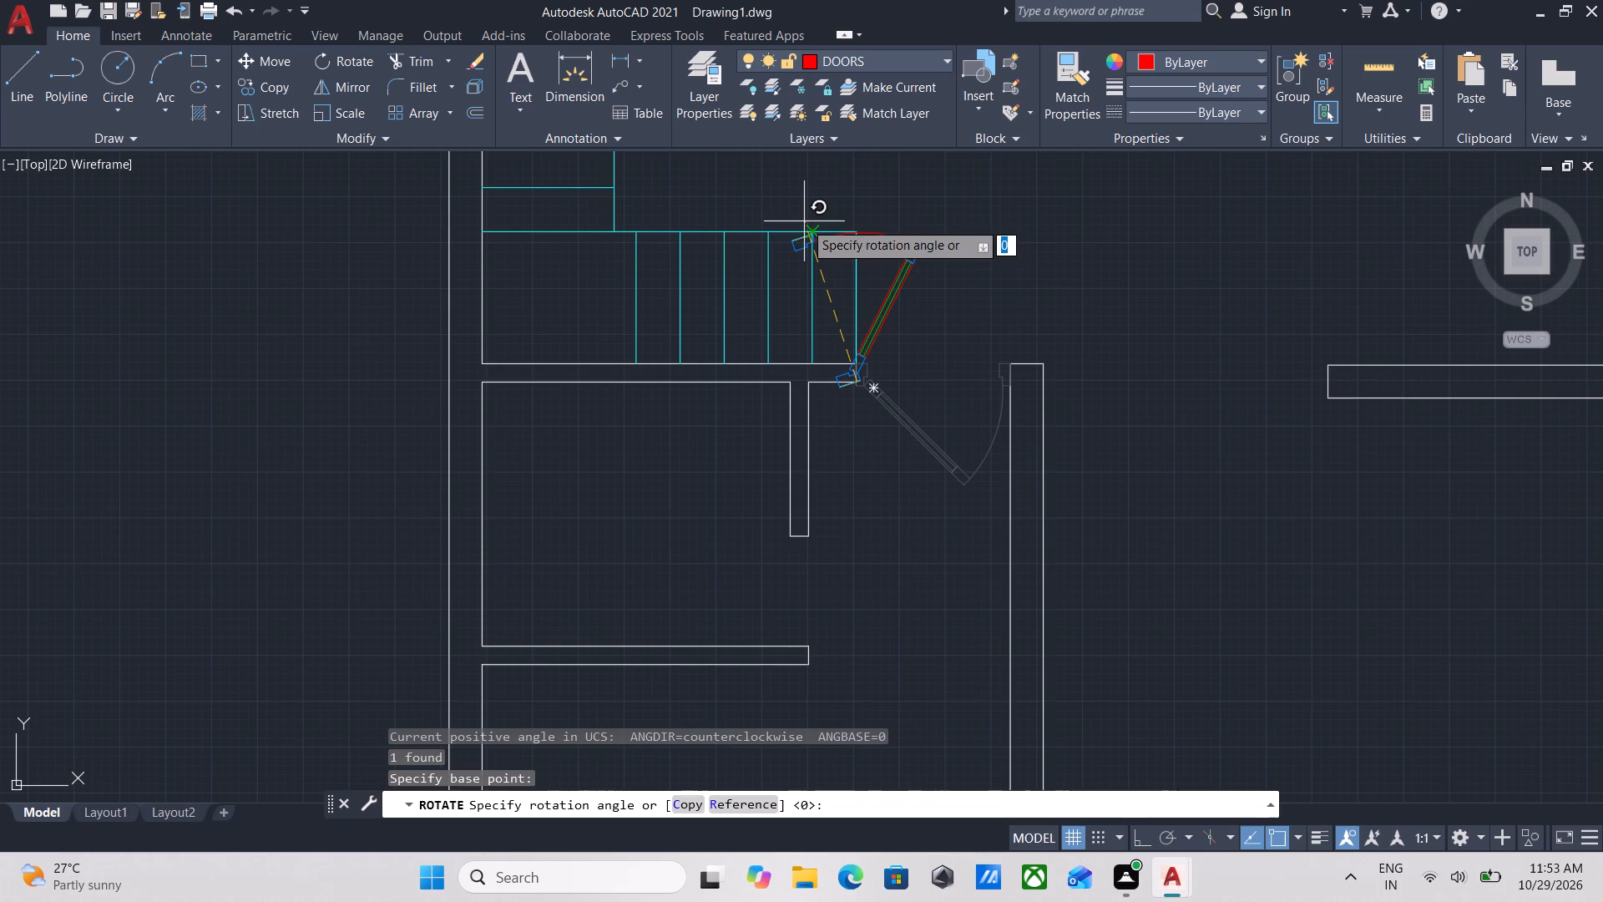
{"action": "middle_click_drag", "start_coordinate": [807, 231], "coordinate": [907, 502]}
{"action": "scroll", "coordinate": [907, 502], "scroll_direction": "down", "scroll_amount": 3}
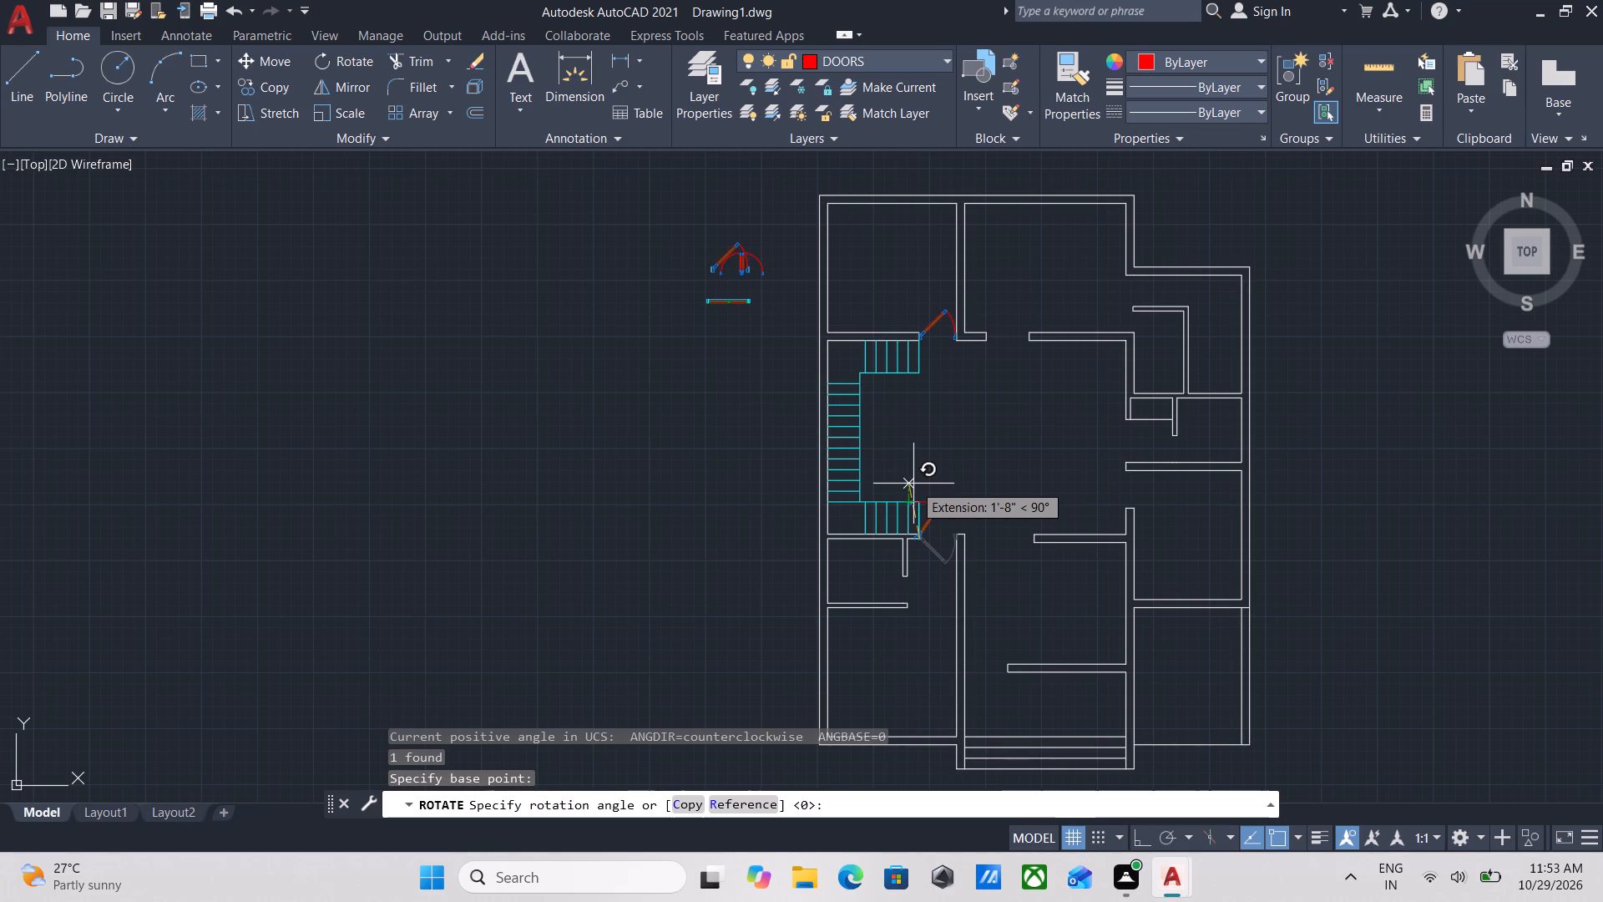
{"action": "scroll", "coordinate": [967, 612], "scroll_direction": "up", "scroll_amount": 2}
{"action": "scroll", "coordinate": [862, 404], "scroll_direction": "up", "scroll_amount": 3}
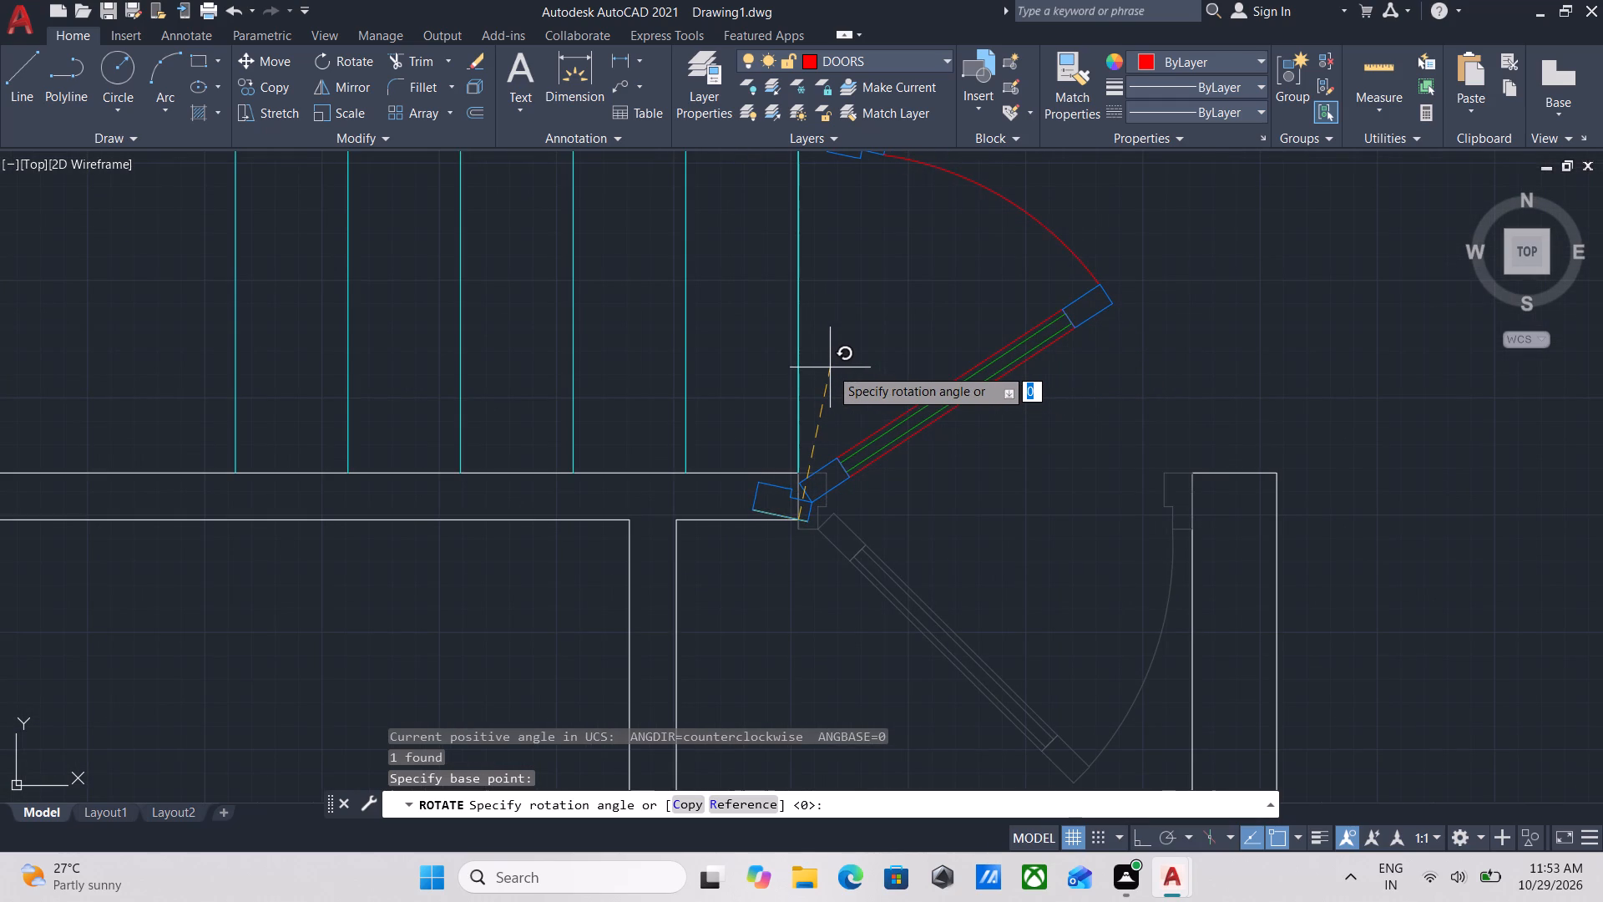
{"action": "key", "text": "F8"}
{"action": "middle_click_drag", "start_coordinate": [807, 300], "coordinate": [837, 395]}
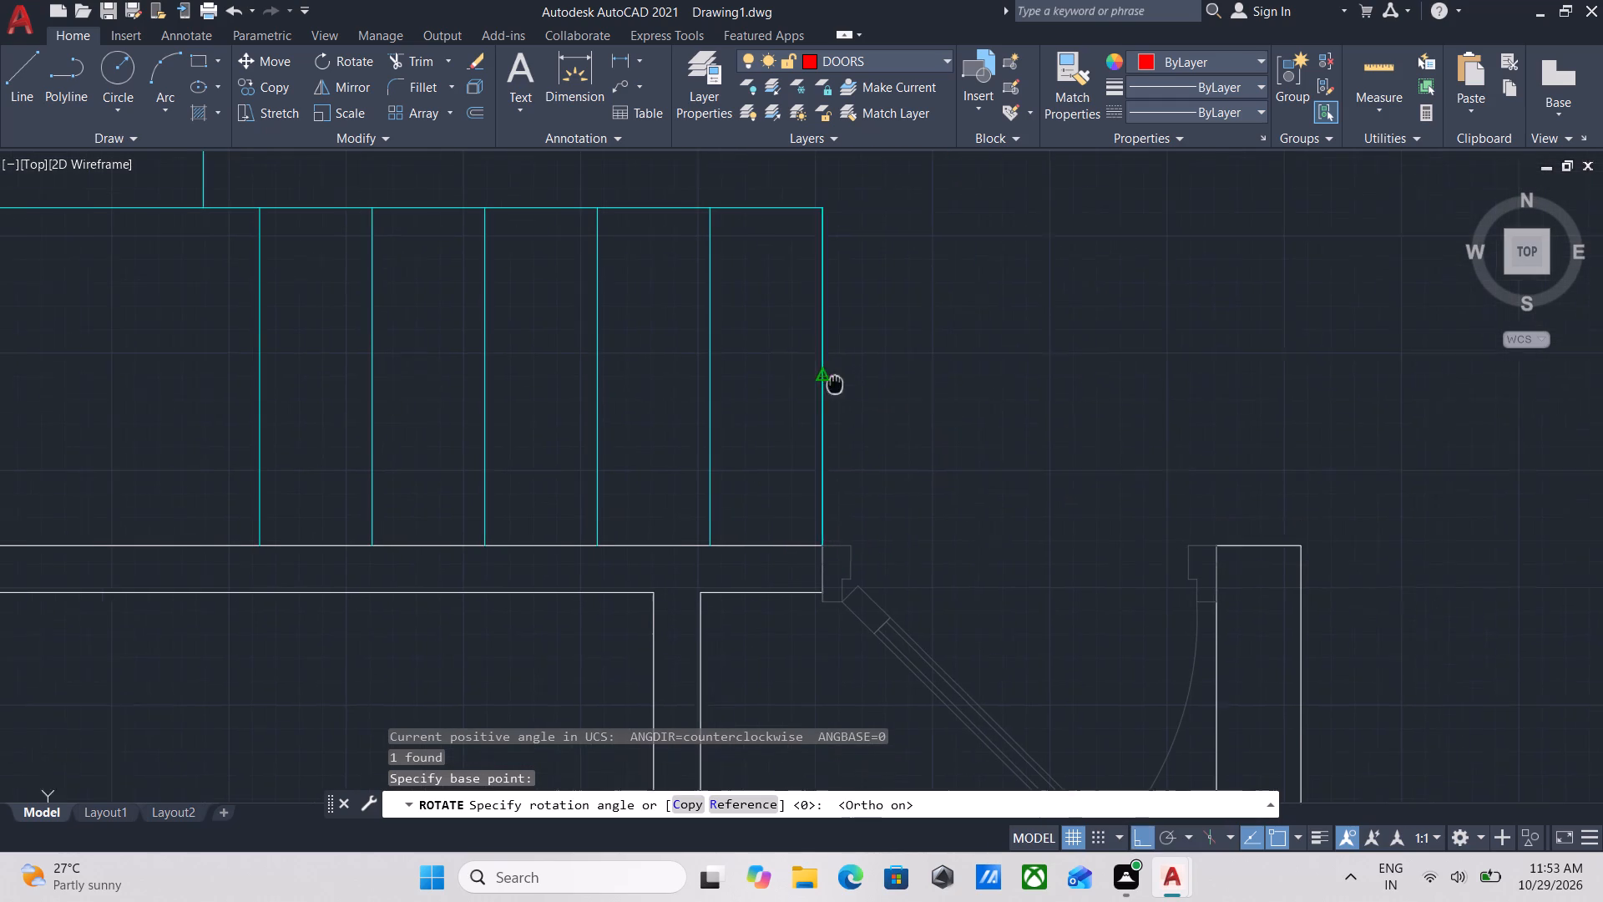
{"action": "middle_click_drag", "start_coordinate": [837, 395], "coordinate": [837, 401]}
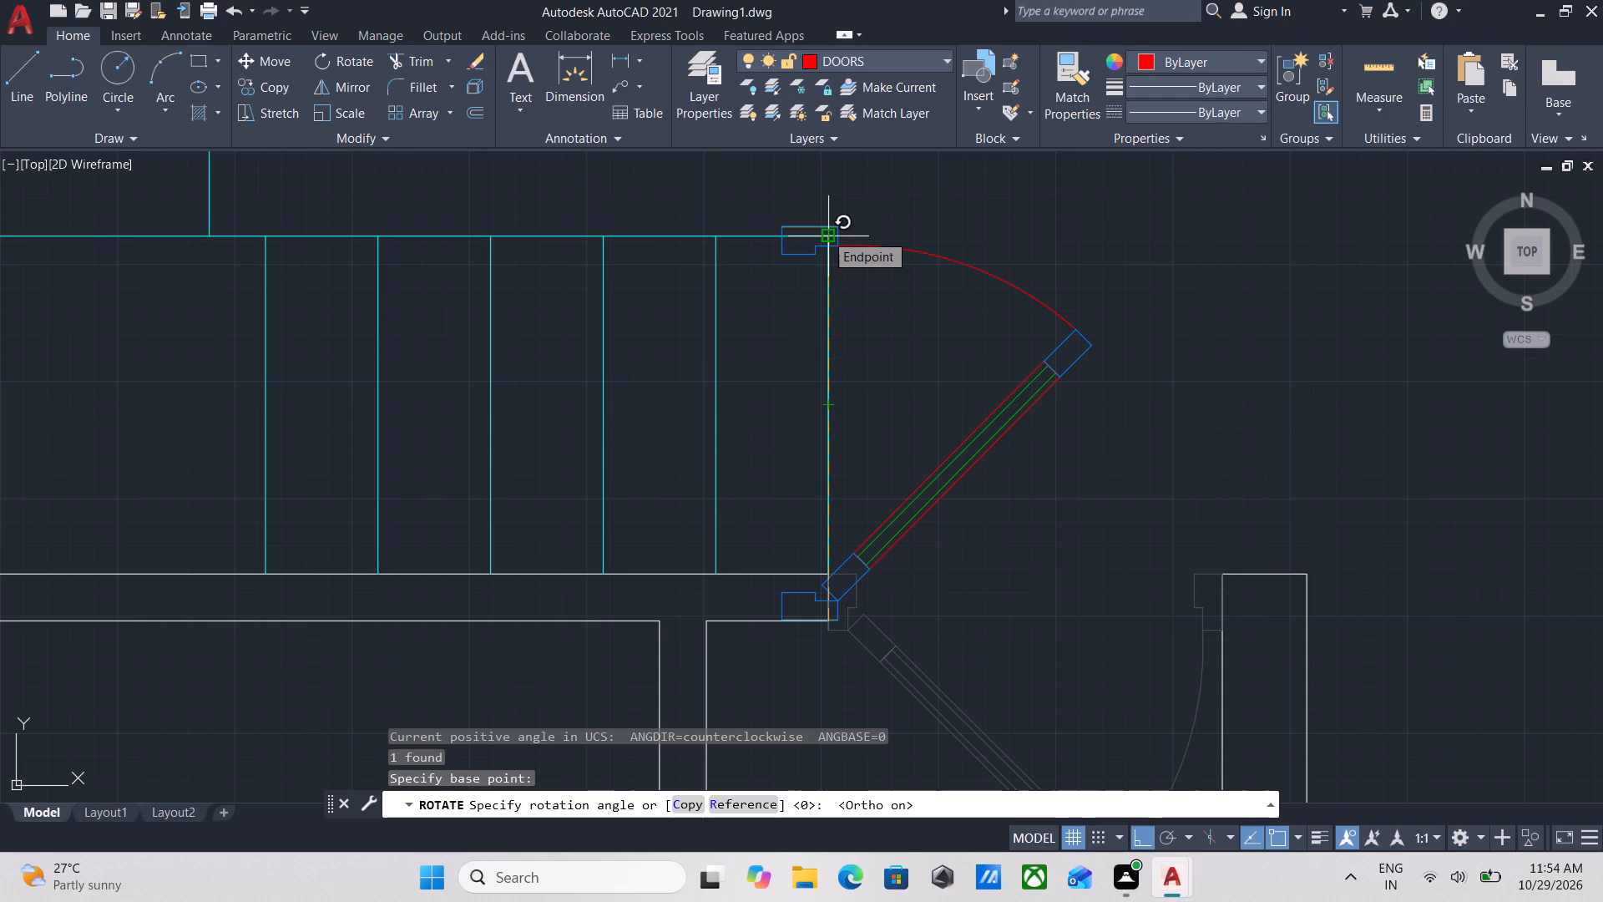
{"action": "type", "text": "COP"}
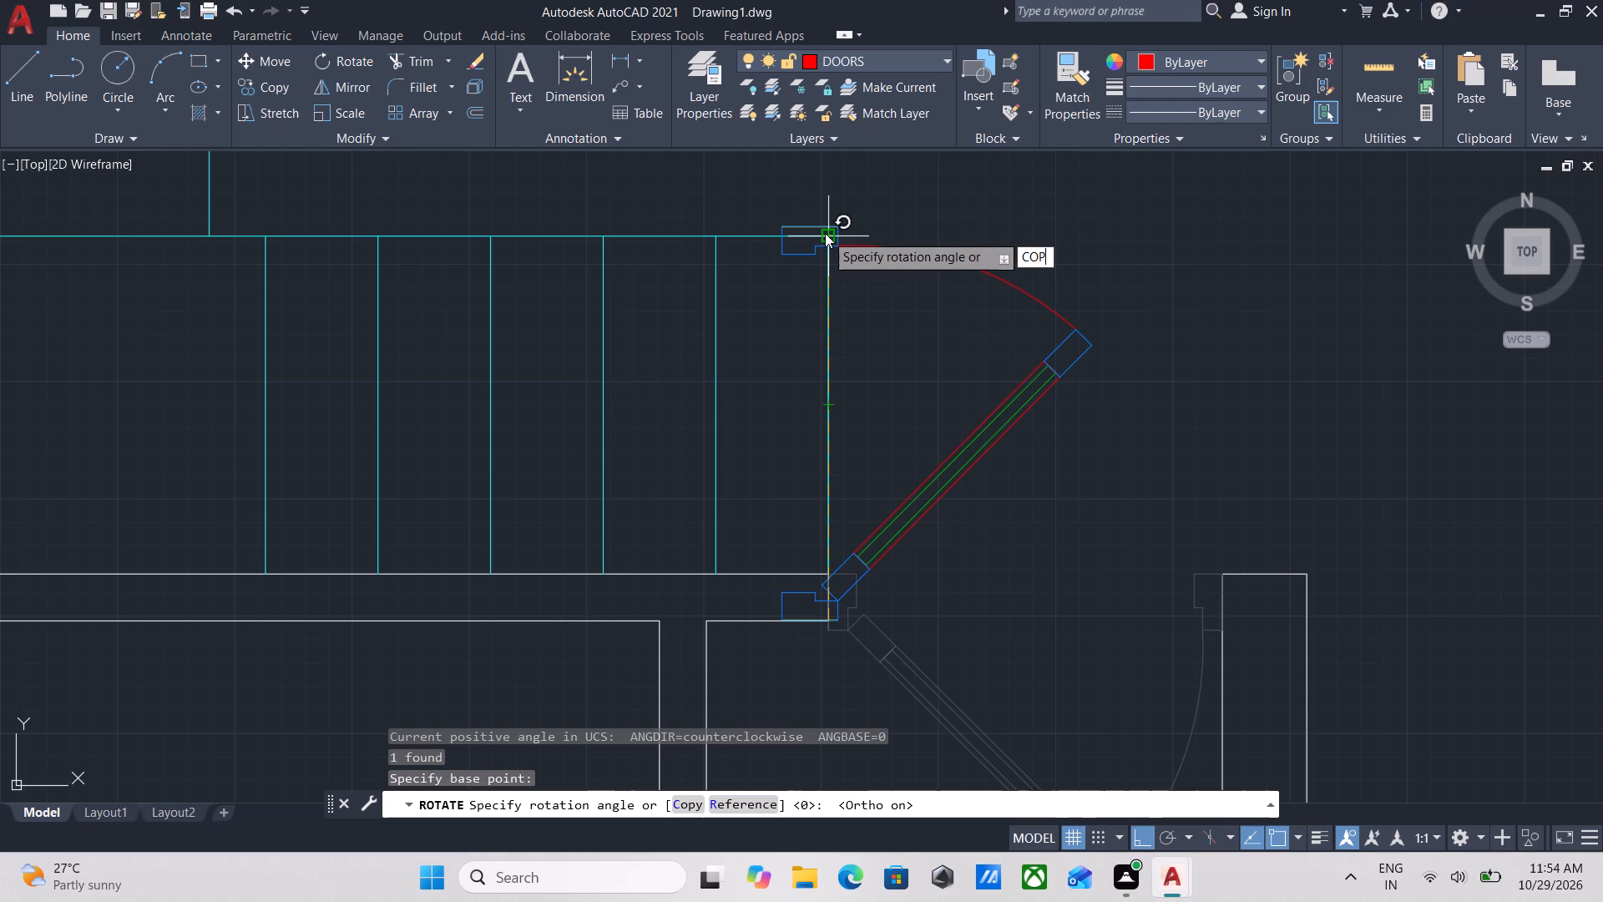
{"action": "key", "text": "y"}
{"action": "key", "text": "Return"}
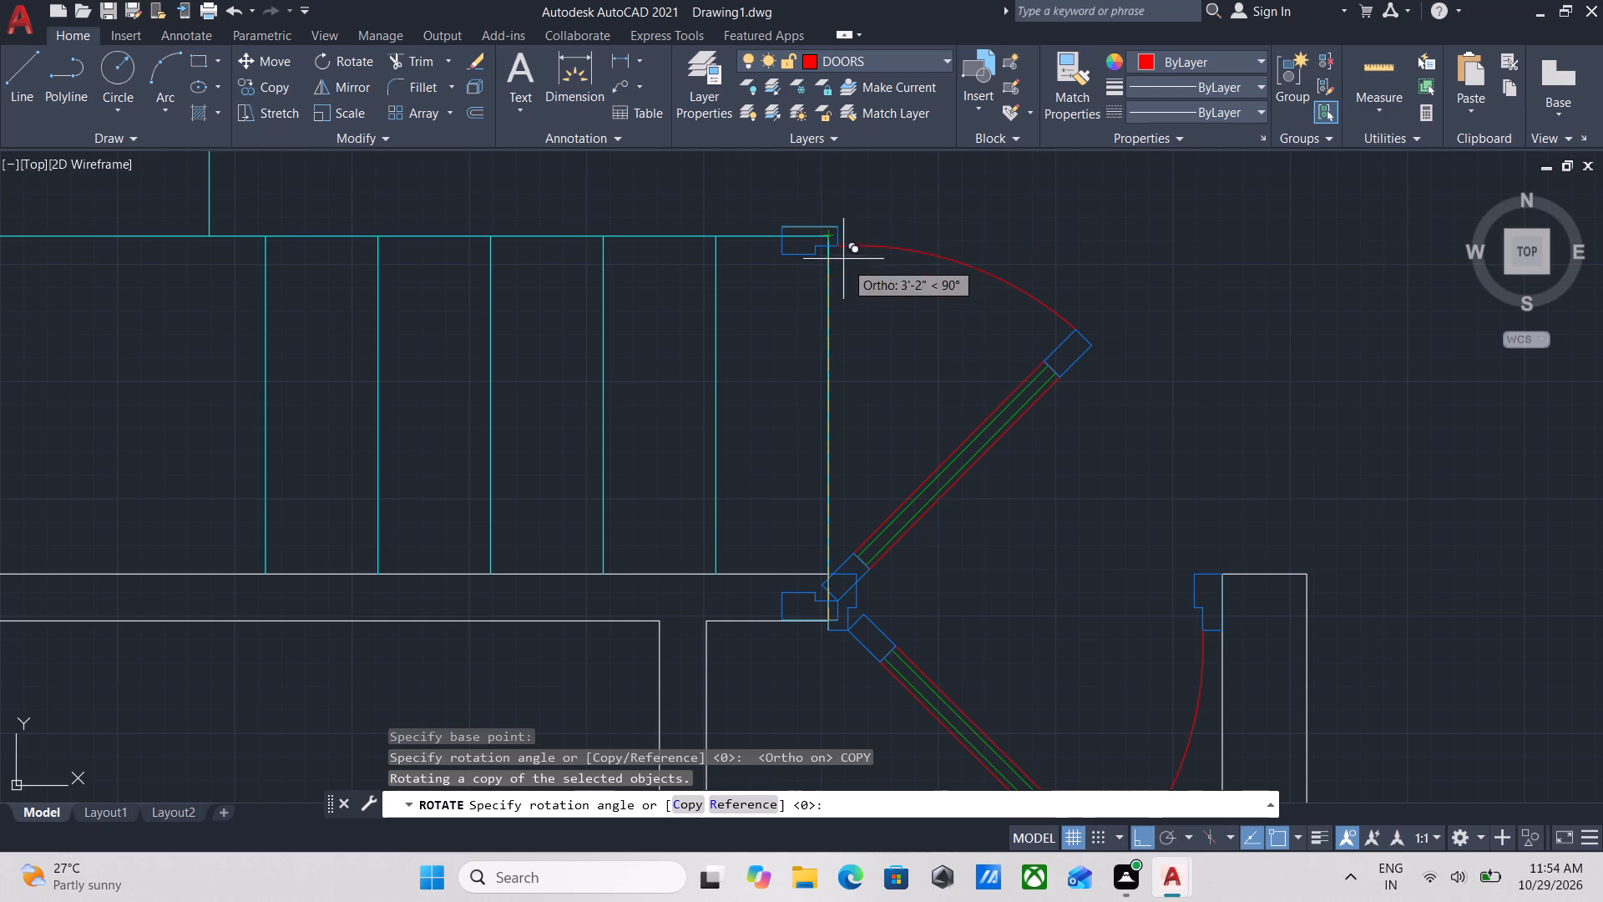
{"action": "left_click", "coordinate": [839, 222]}
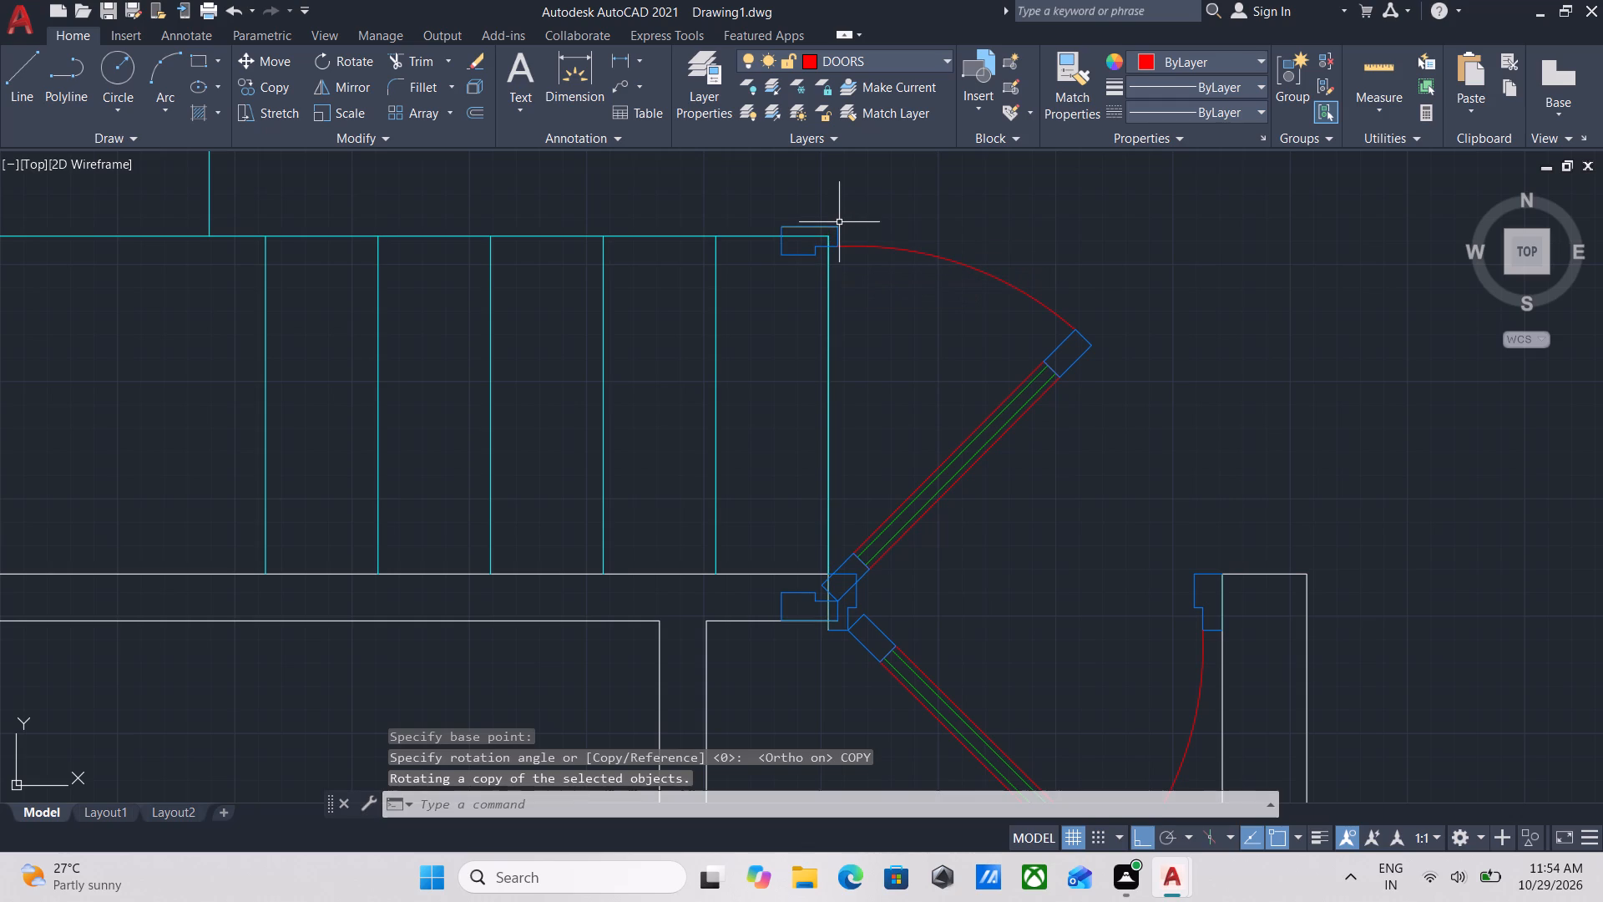
{"action": "key", "text": "Escape"}
Move the rotated door by its lower frame's outer edge midpoint to the vertical wall-end midpoint at the east room opening off the hall.
{"action": "left_click", "coordinate": [1049, 490]}
{"action": "left_click", "coordinate": [968, 409]}
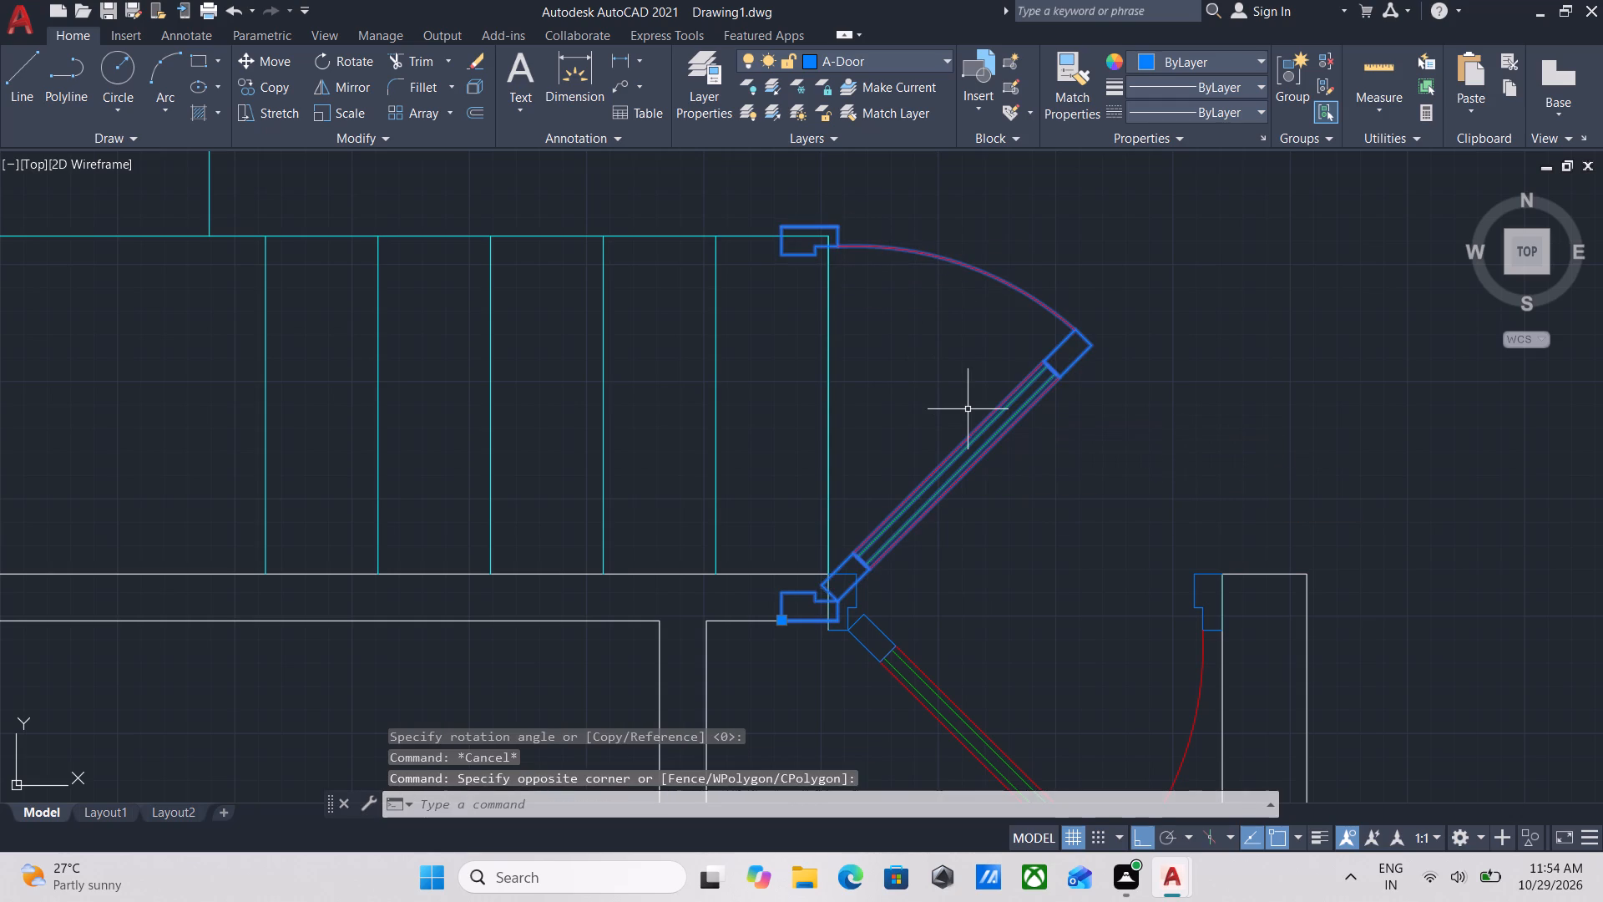
{"action": "key", "text": "m"}
{"action": "key", "text": "Return"}
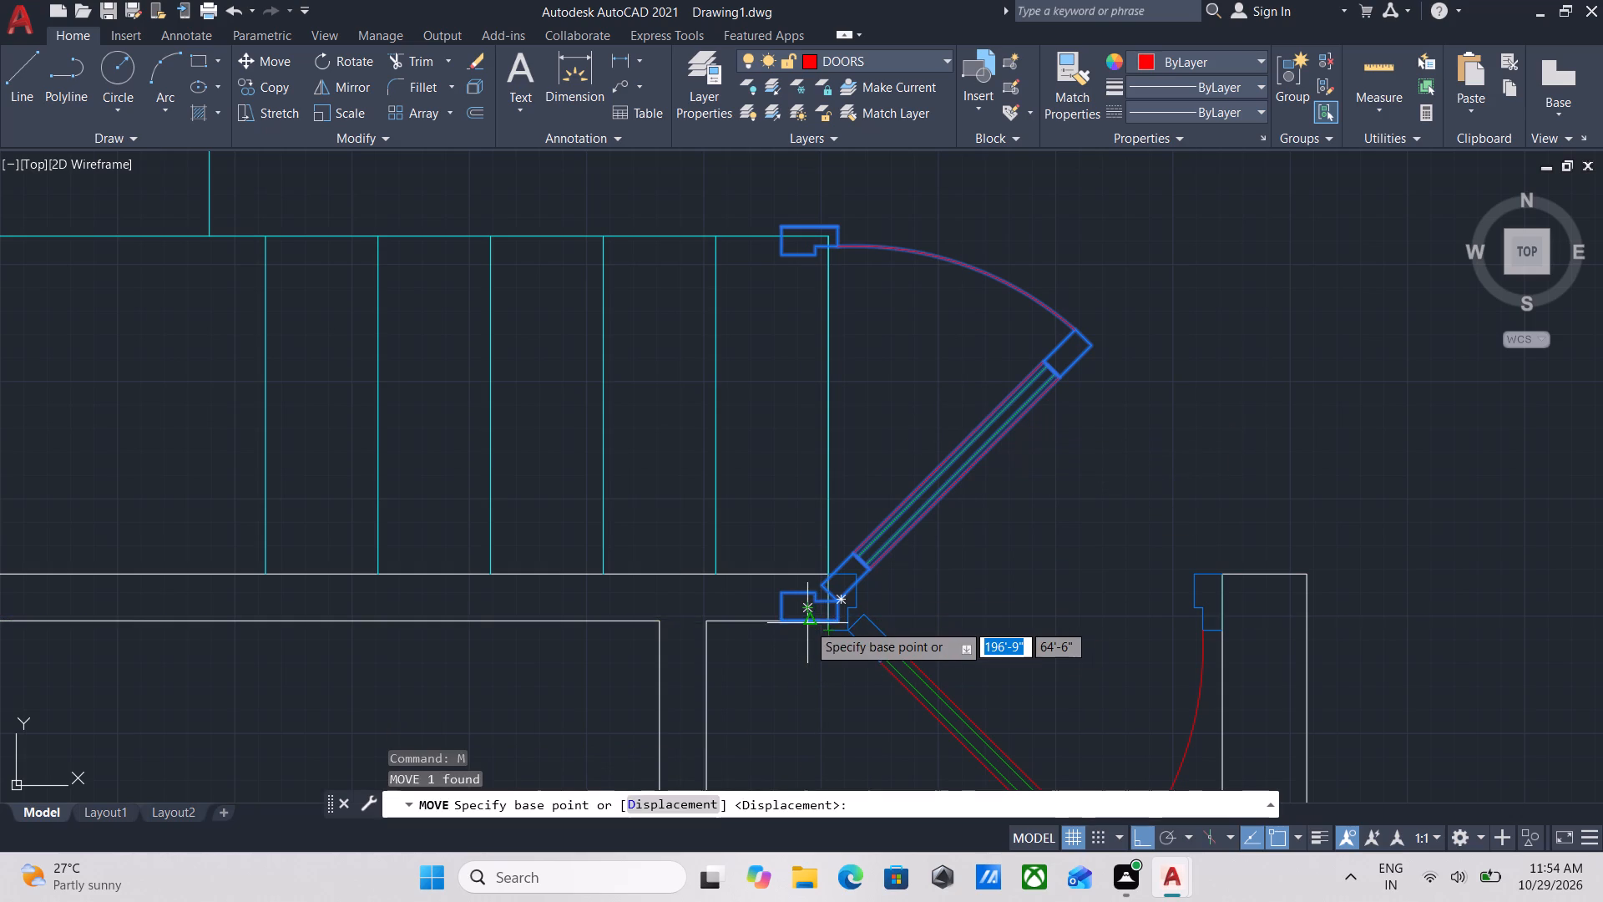
{"action": "left_click", "coordinate": [807, 622]}
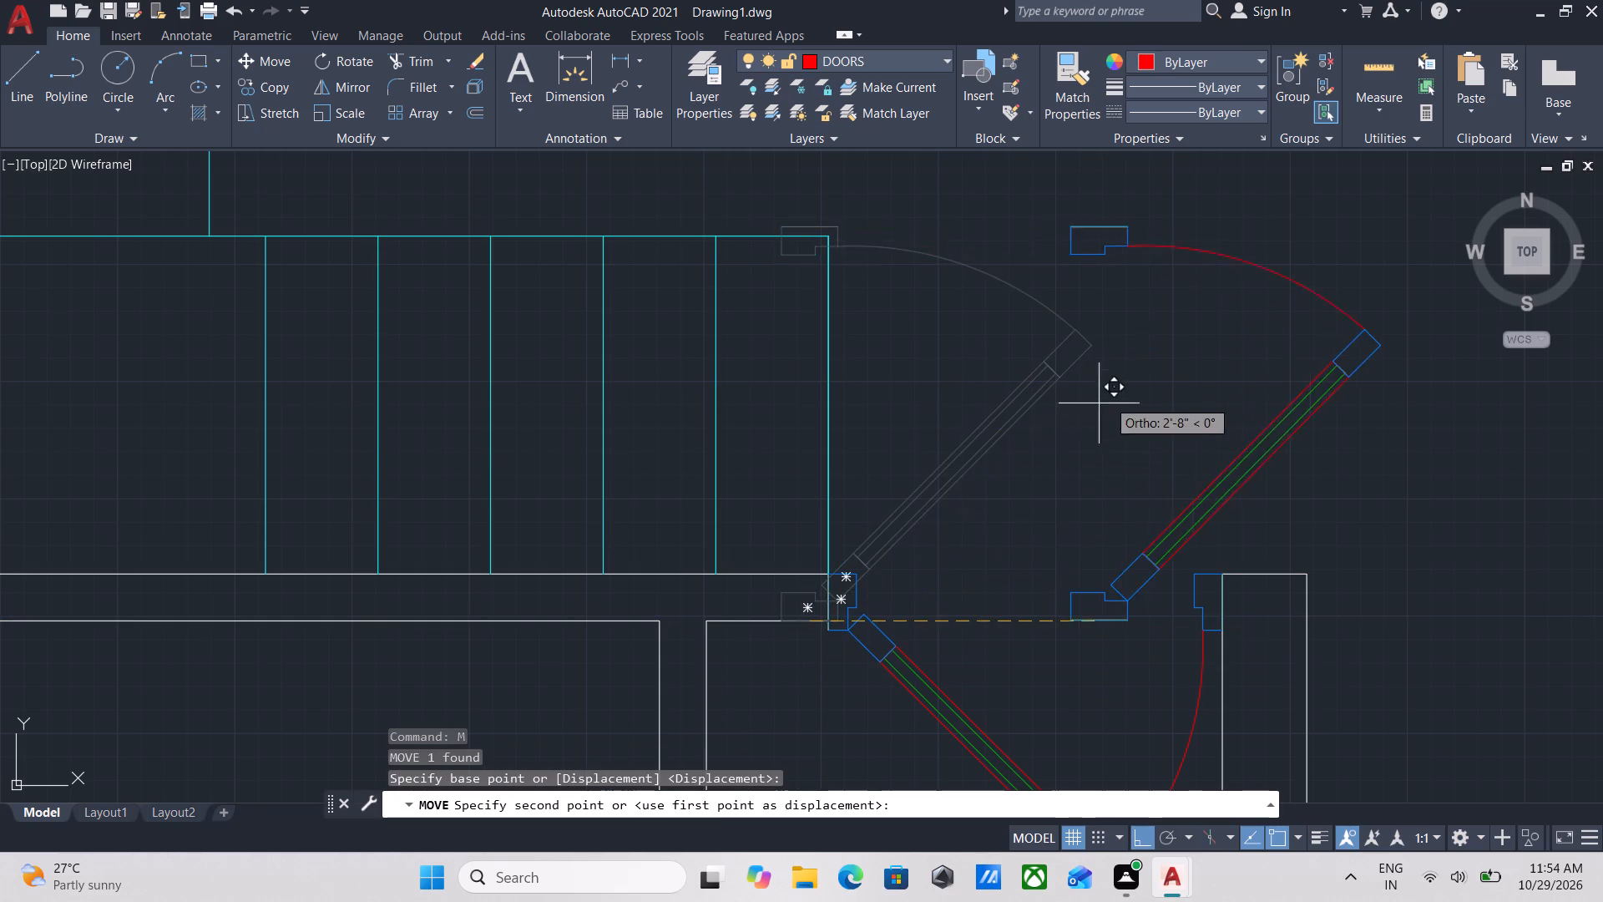
{"action": "scroll", "coordinate": [1132, 398], "scroll_direction": "down", "scroll_amount": 2}
{"action": "key", "text": "F8"}
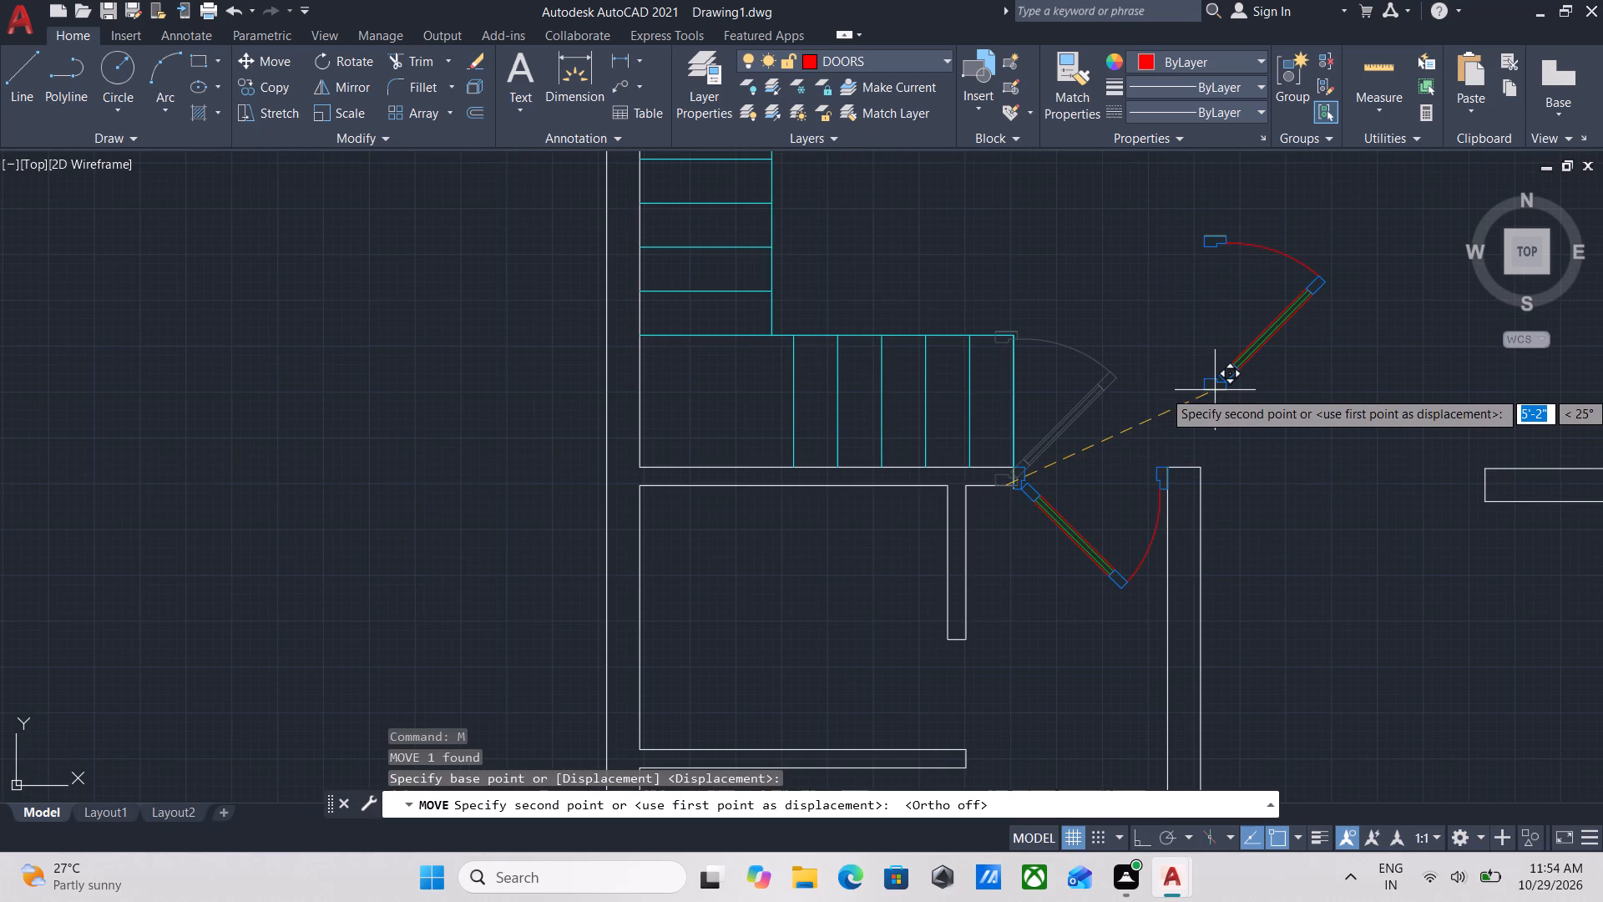
{"action": "middle_click_drag", "start_coordinate": [1217, 406], "coordinate": [1180, 398]}
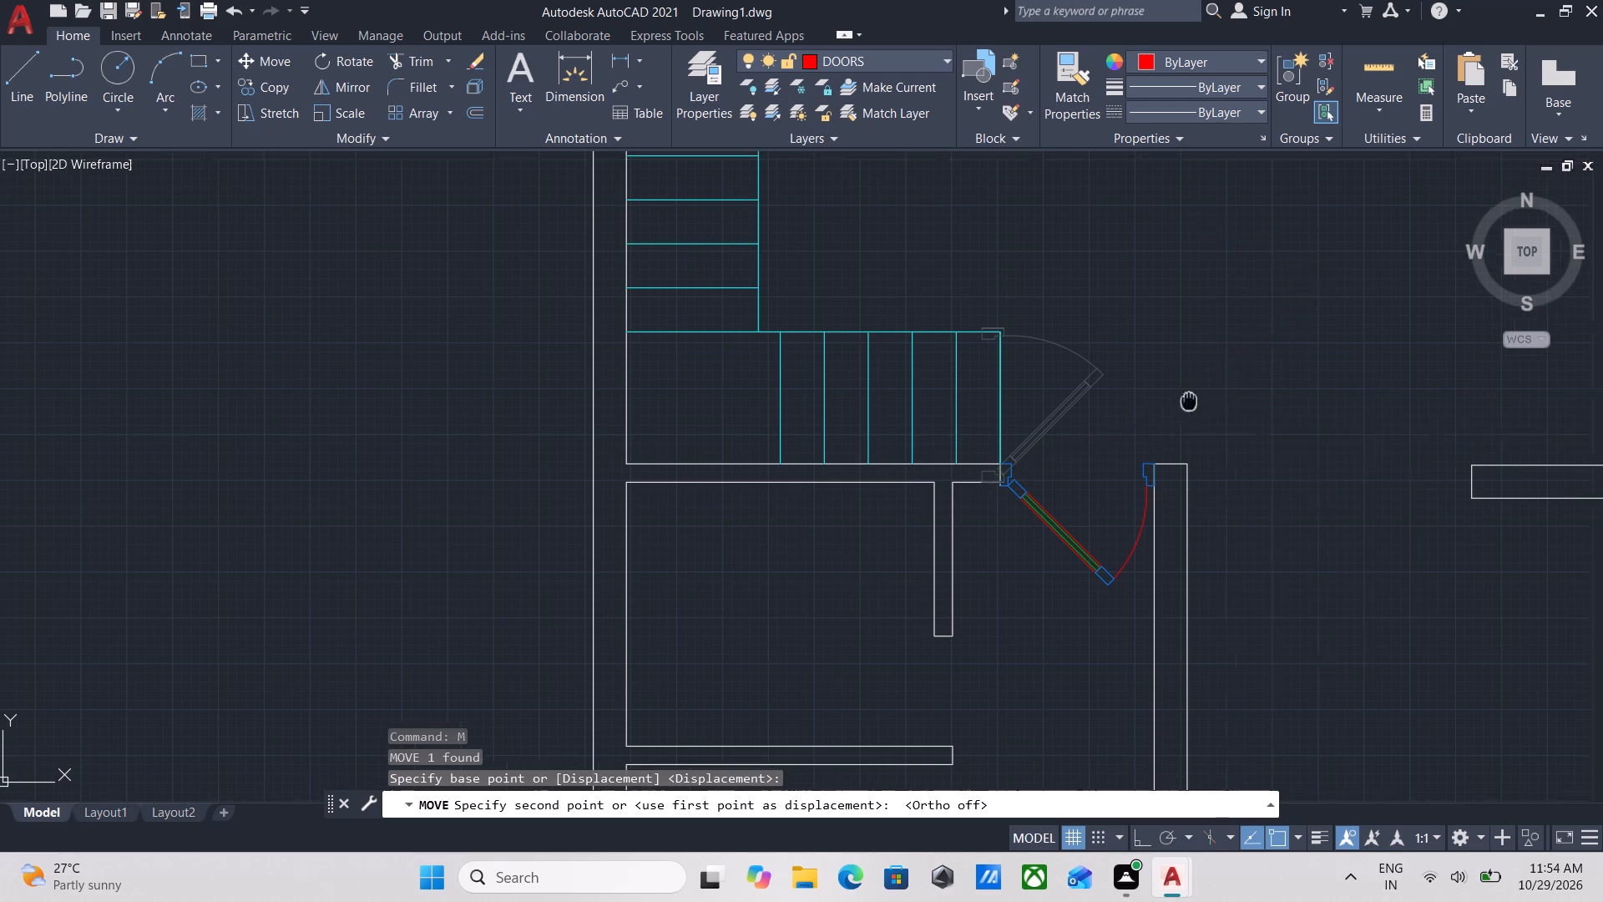
{"action": "middle_click_drag", "start_coordinate": [1180, 398], "coordinate": [833, 405]}
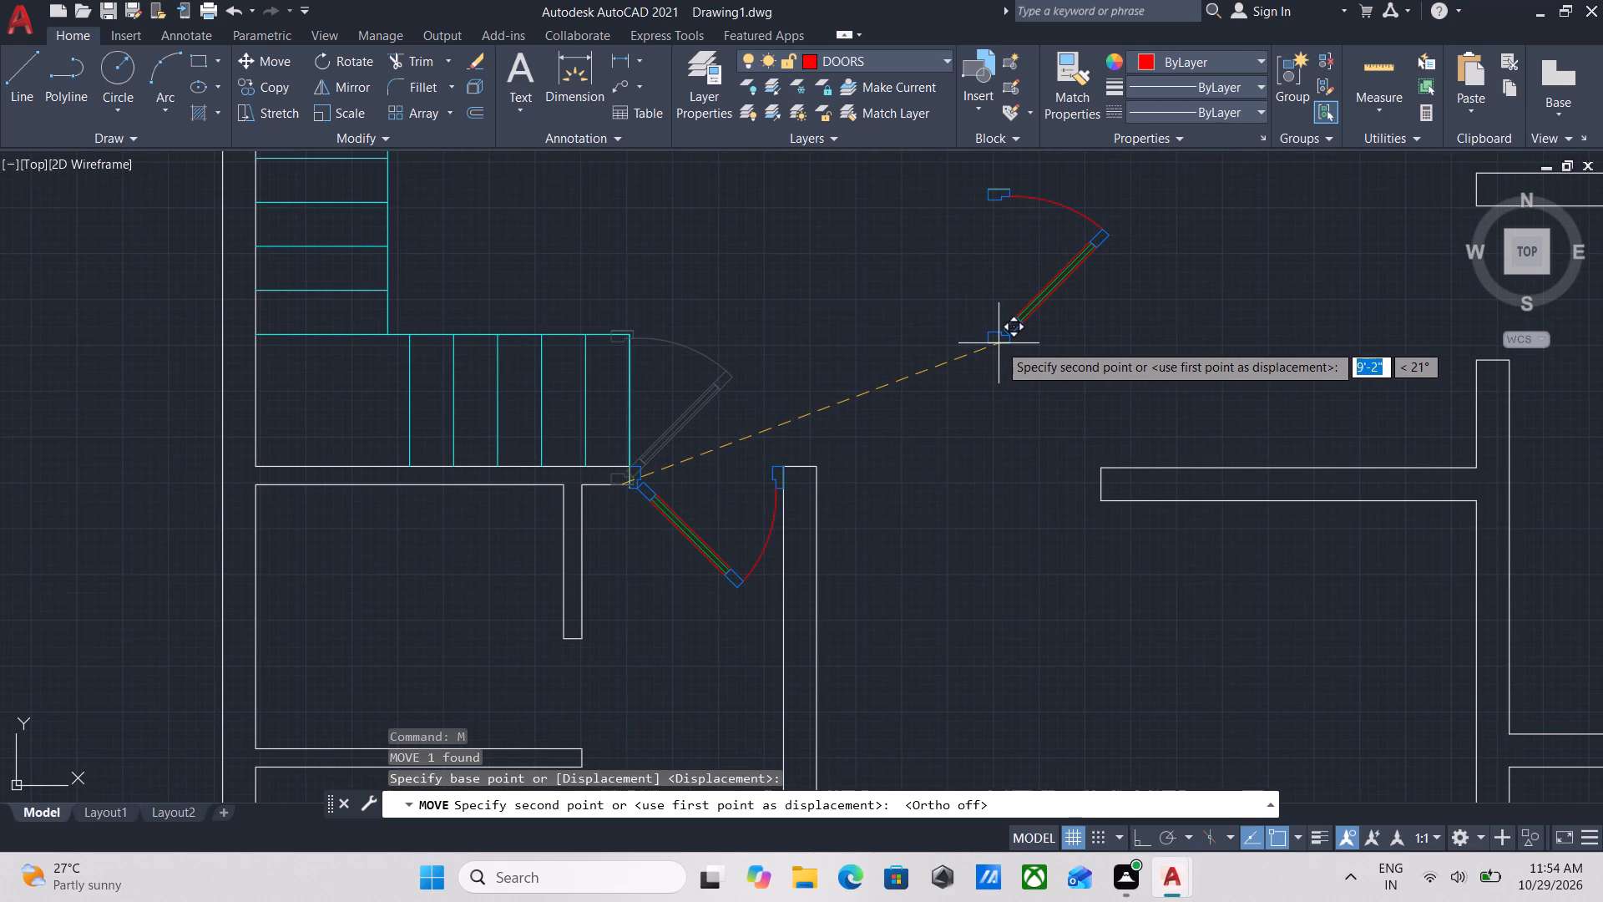
{"action": "middle_click_drag", "start_coordinate": [999, 343], "coordinate": [842, 398]}
{"action": "middle_click_drag", "start_coordinate": [1131, 363], "coordinate": [805, 424]}
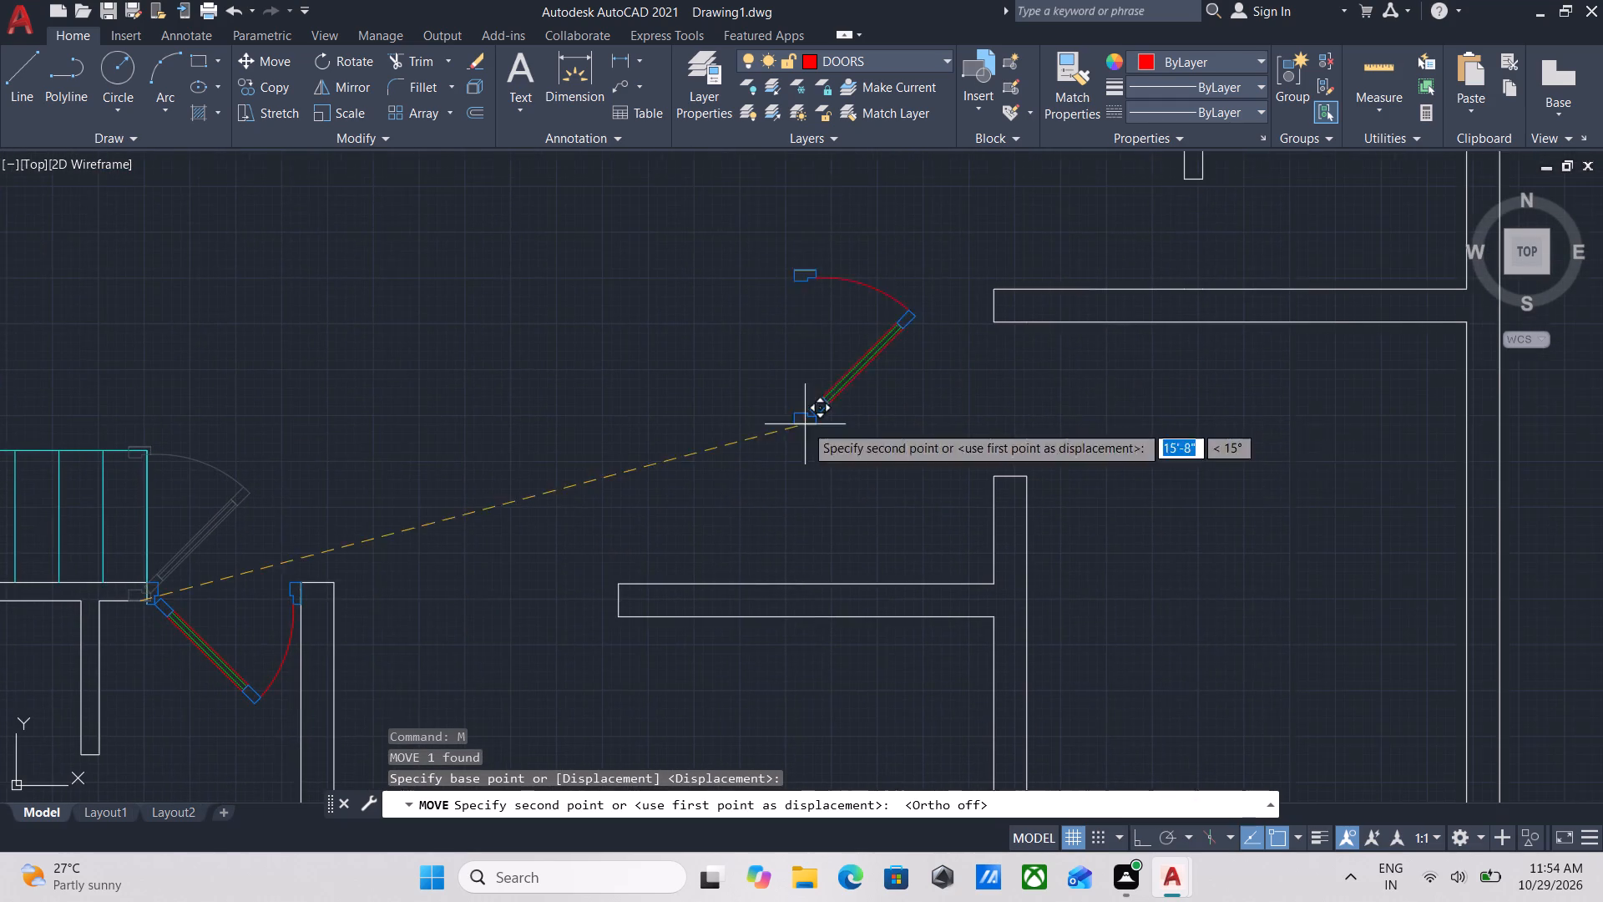
{"action": "scroll", "coordinate": [1036, 447], "scroll_direction": "up", "scroll_amount": 2}
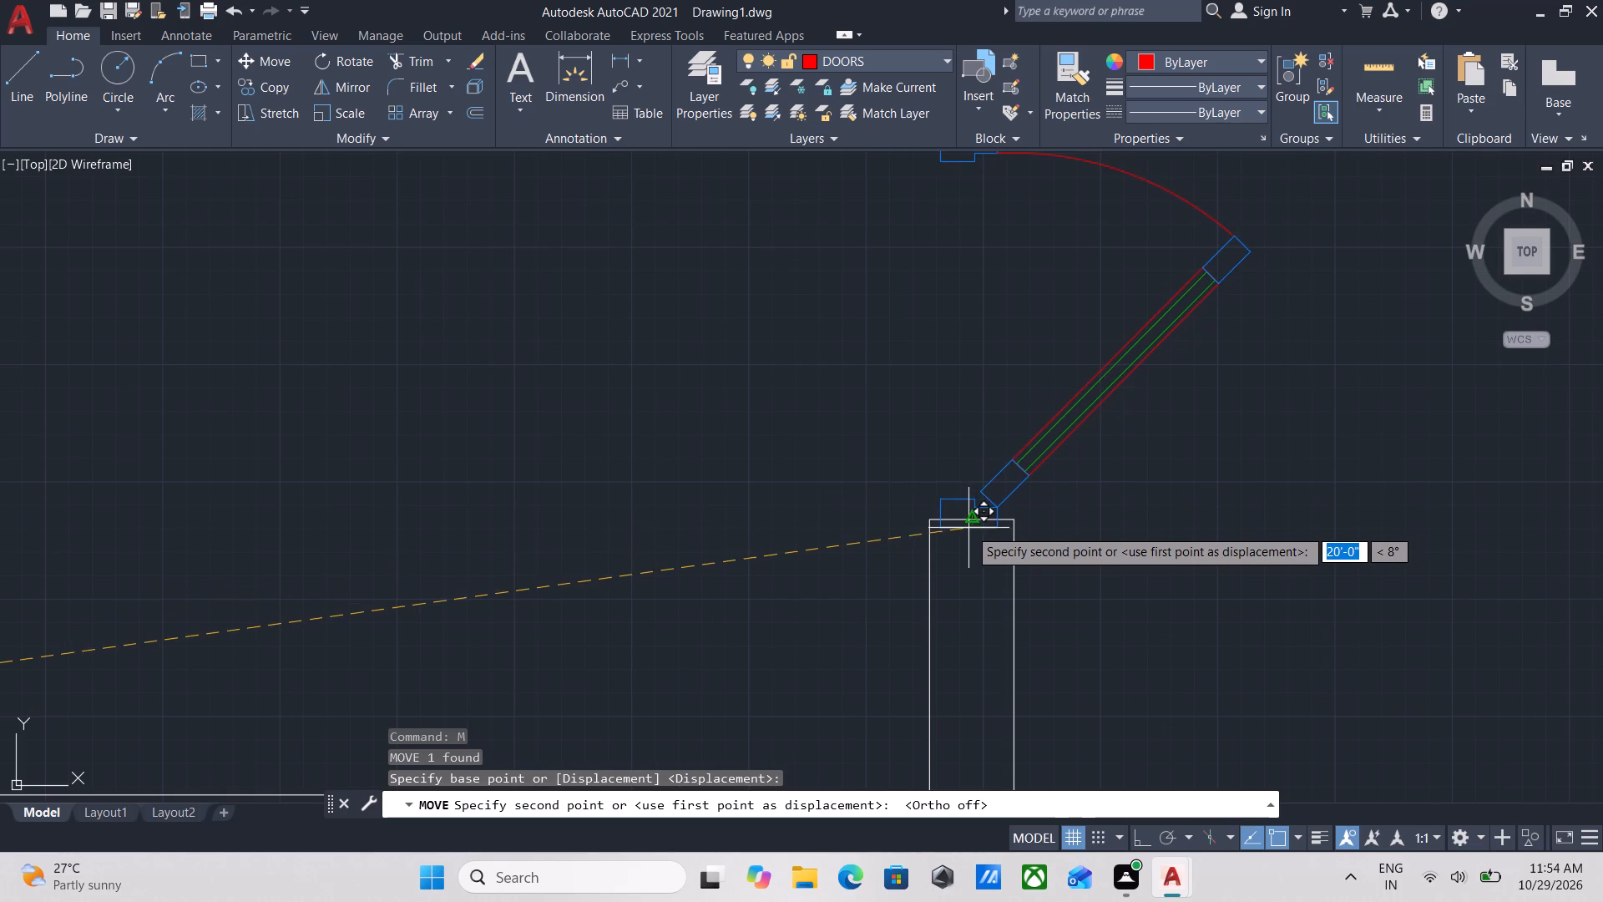
{"action": "left_click", "coordinate": [973, 524]}
{"action": "scroll", "coordinate": [1002, 489], "scroll_direction": "down", "scroll_amount": 2}
{"action": "middle_click_drag", "start_coordinate": [1002, 489], "coordinate": [1006, 553]}
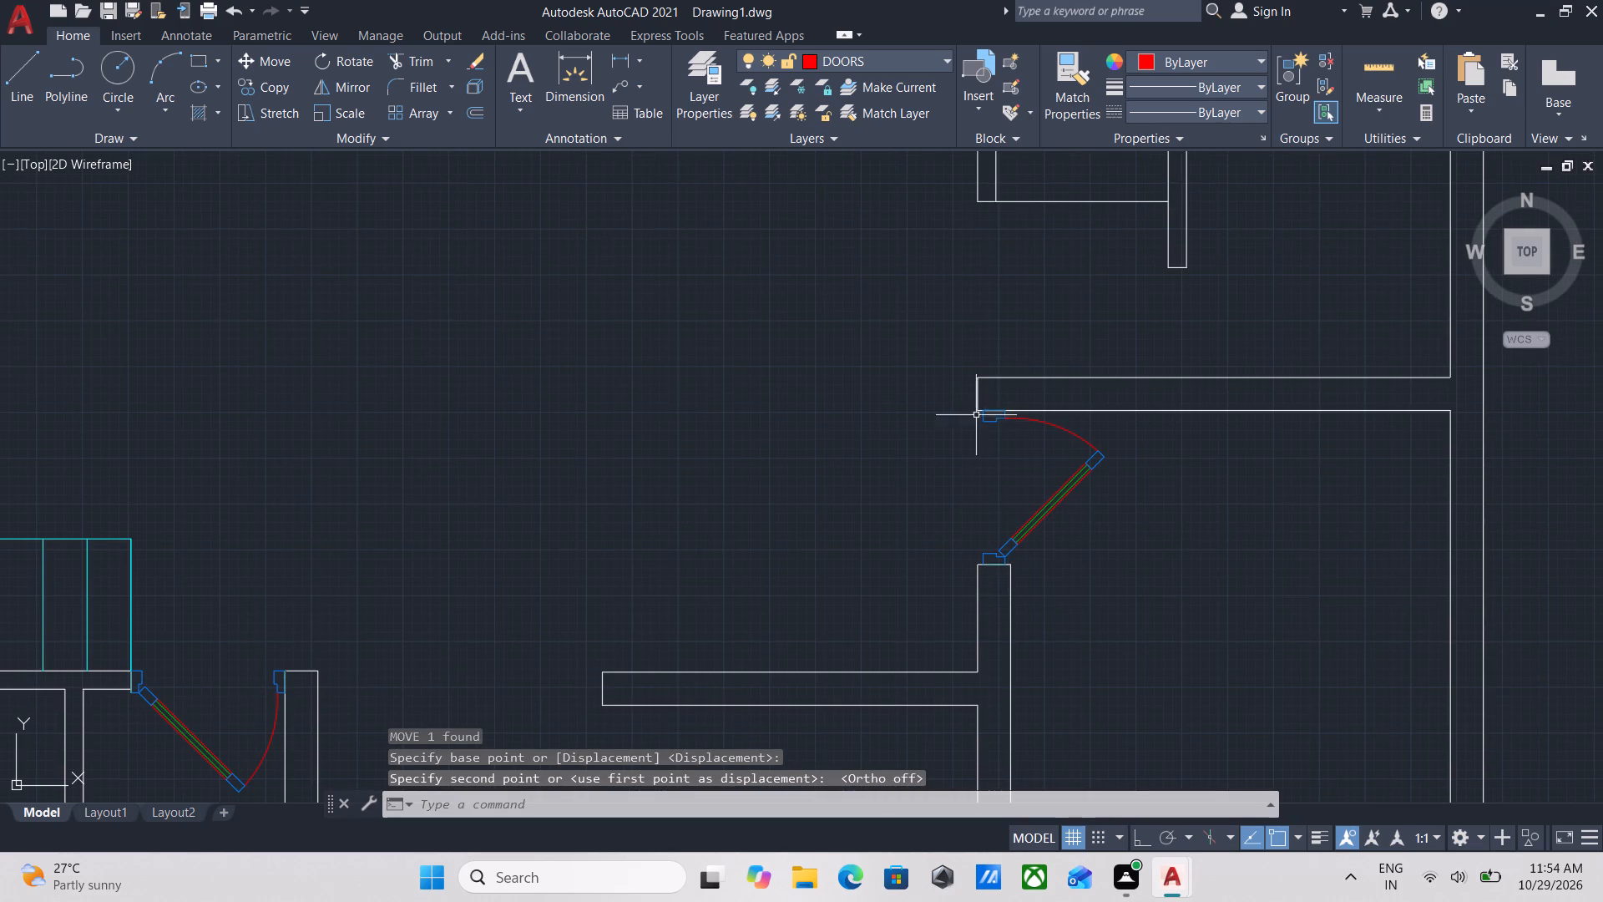
{"action": "key", "text": "Escape"}
Examine the placed doors and the remaining wall openings around the stairs, the central hall and the east rooms.
{"action": "scroll", "coordinate": [913, 370], "scroll_direction": "down", "scroll_amount": 1}
{"action": "middle_click", "coordinate": [913, 370]}
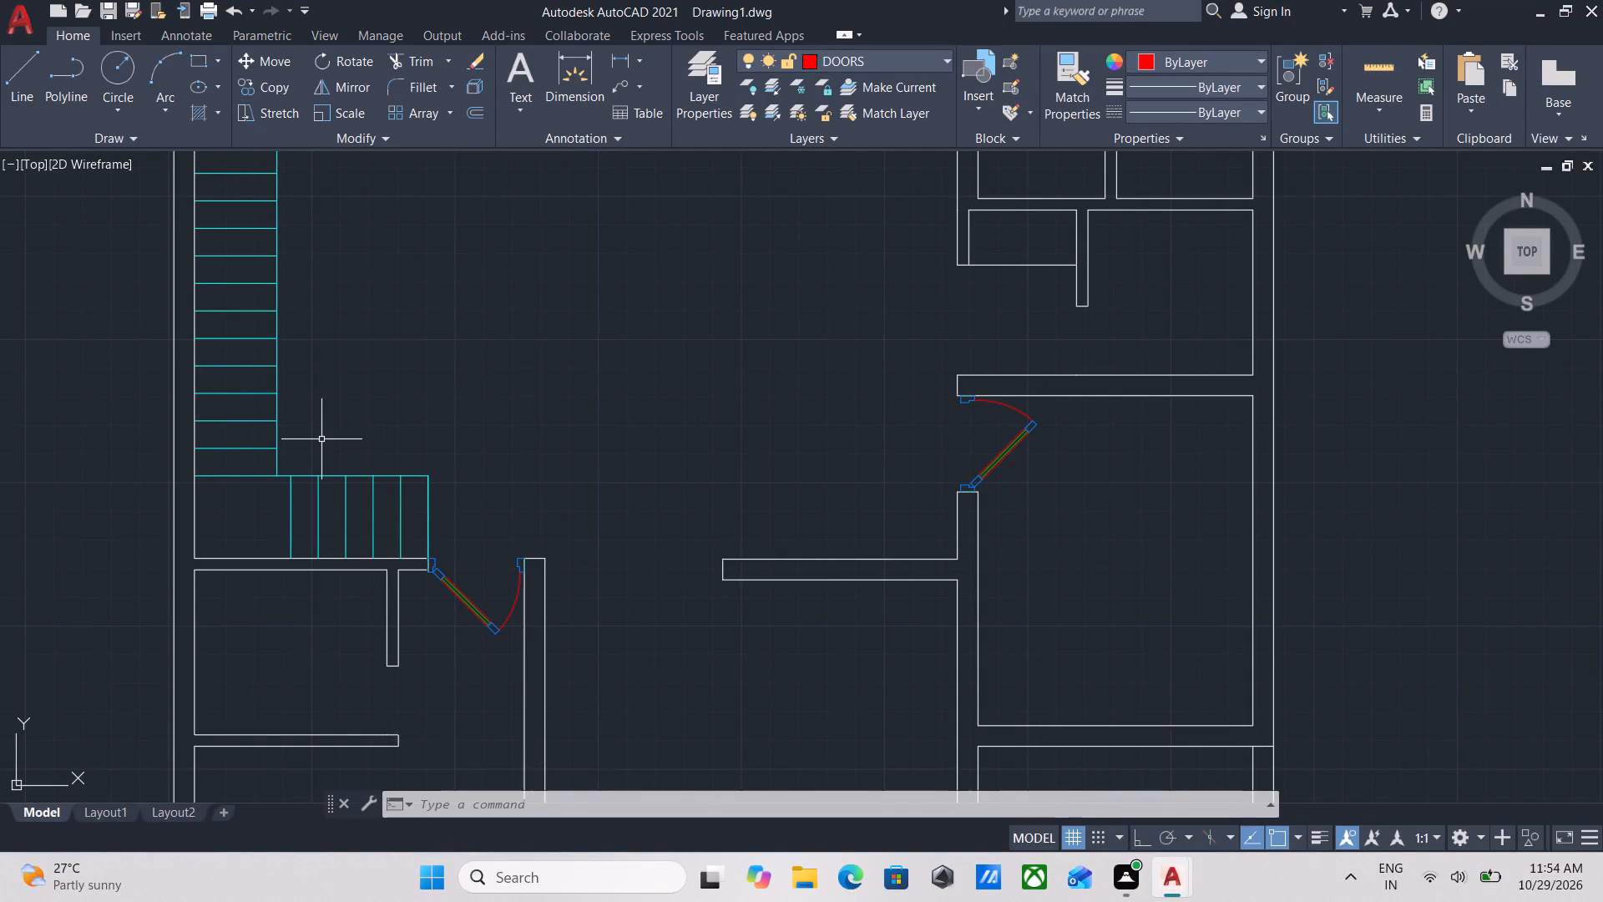
{"action": "scroll", "coordinate": [885, 338], "scroll_direction": "down", "scroll_amount": 2}
{"action": "middle_click_drag", "start_coordinate": [883, 340], "coordinate": [971, 486]}
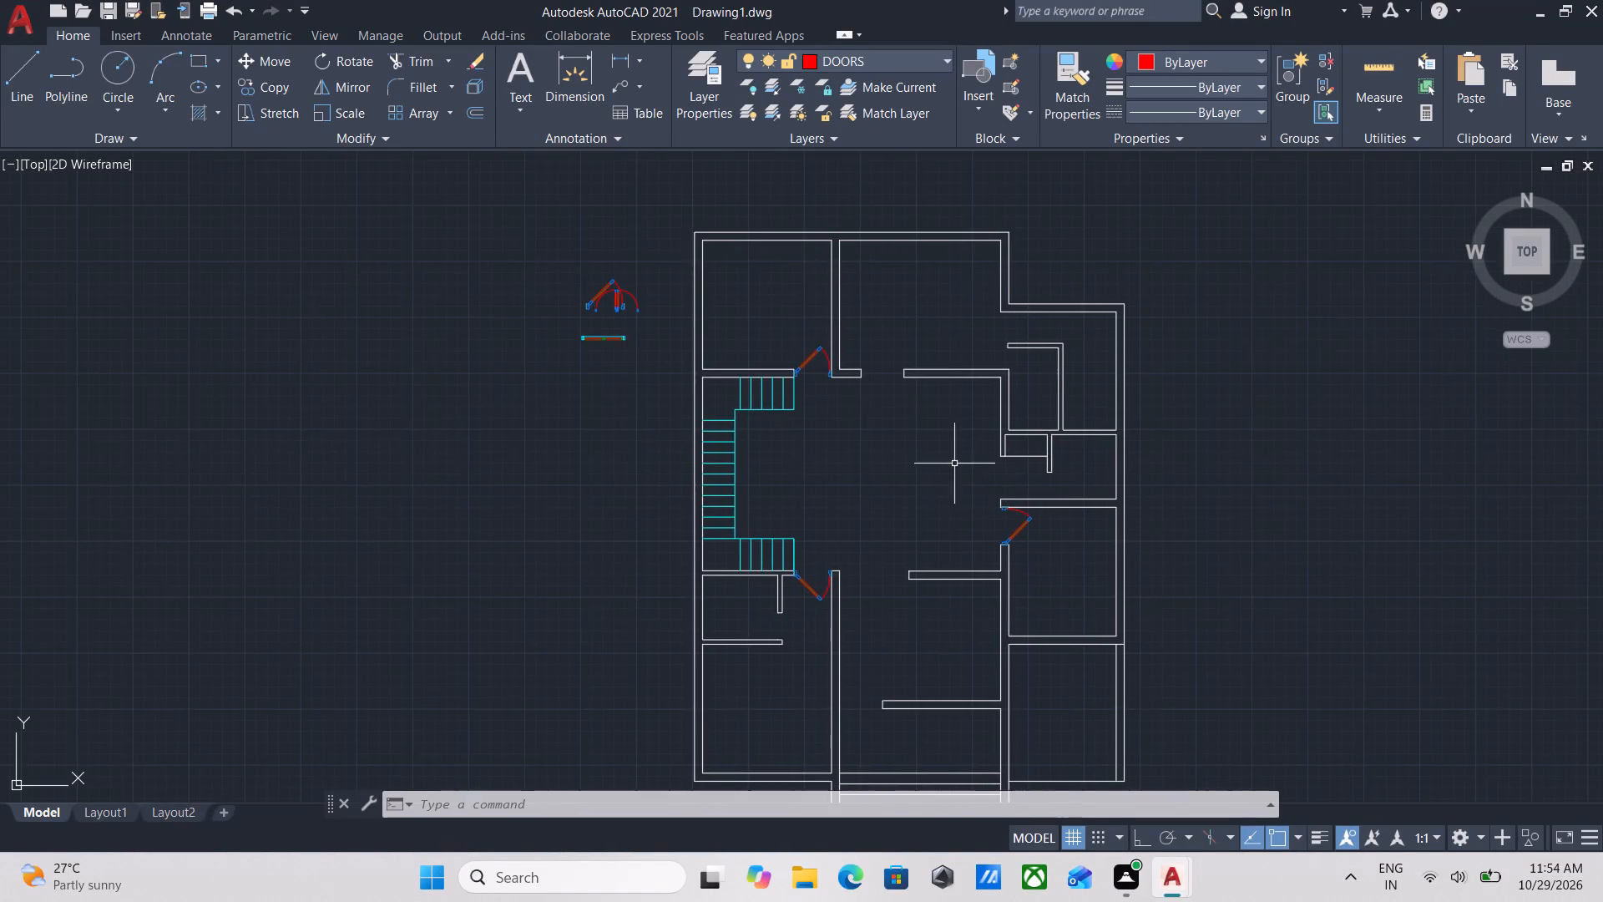
{"action": "scroll", "coordinate": [923, 471], "scroll_direction": "up", "scroll_amount": 2}
{"action": "scroll", "coordinate": [813, 480], "scroll_direction": "down", "scroll_amount": 2}
{"action": "middle_click_drag", "start_coordinate": [813, 480], "coordinate": [815, 506]}
{"action": "scroll", "coordinate": [845, 388], "scroll_direction": "up", "scroll_amount": 2}
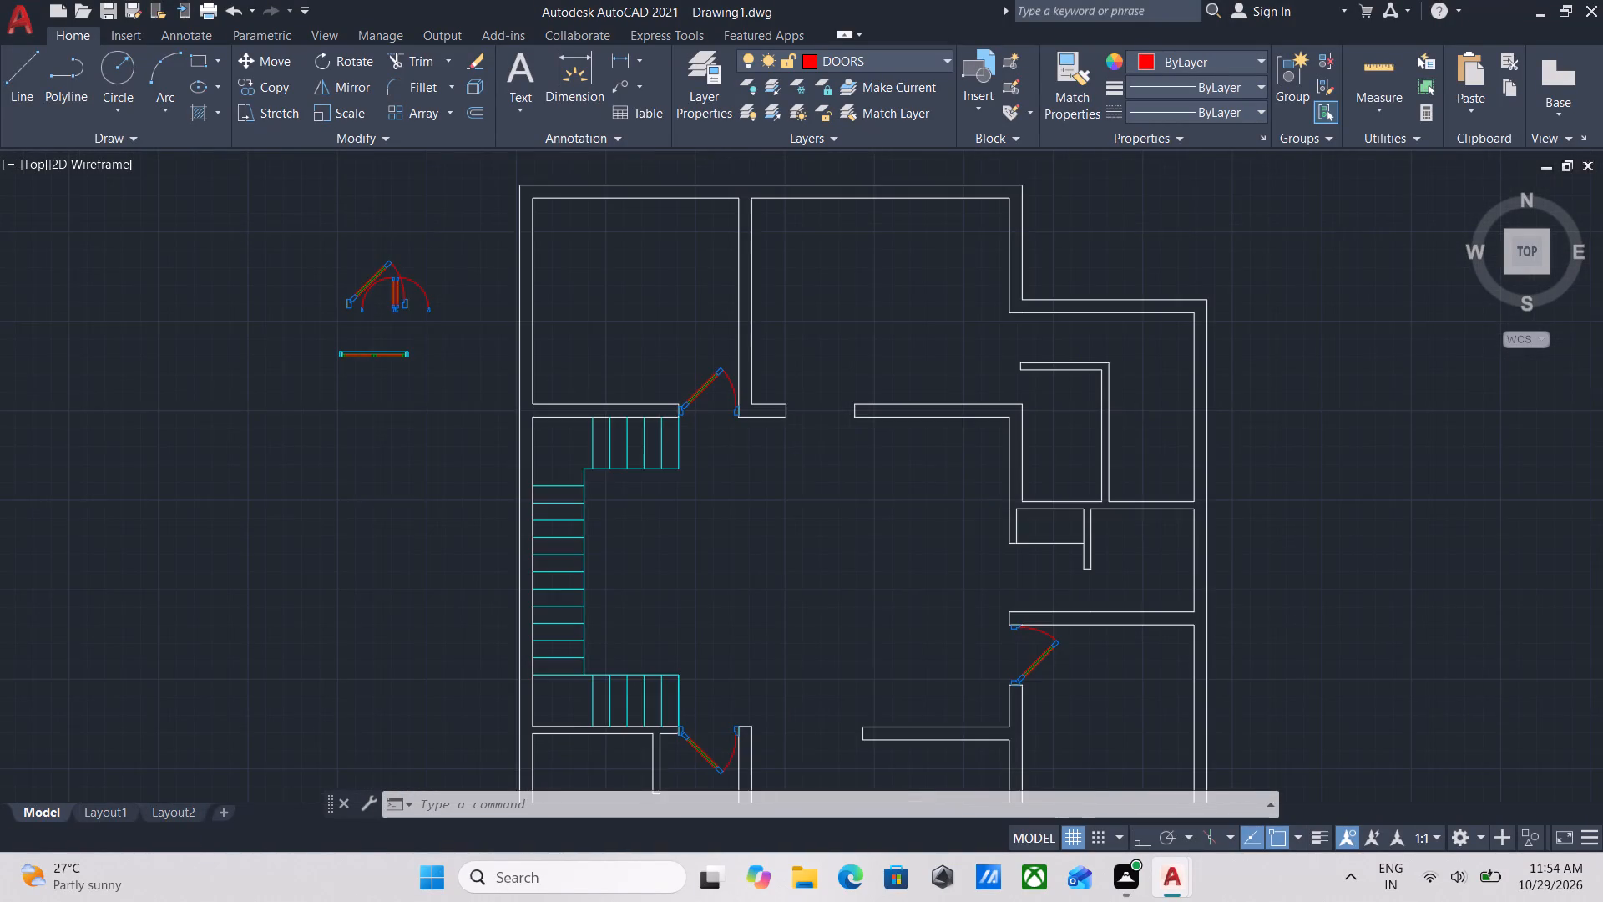
{"action": "middle_click_drag", "start_coordinate": [845, 388], "coordinate": [928, 416]}
{"action": "middle_click_drag", "start_coordinate": [581, 480], "coordinate": [739, 354]}
{"action": "scroll", "coordinate": [776, 504], "scroll_direction": "down", "scroll_amount": 1}
{"action": "middle_click_drag", "start_coordinate": [776, 504], "coordinate": [781, 381]}
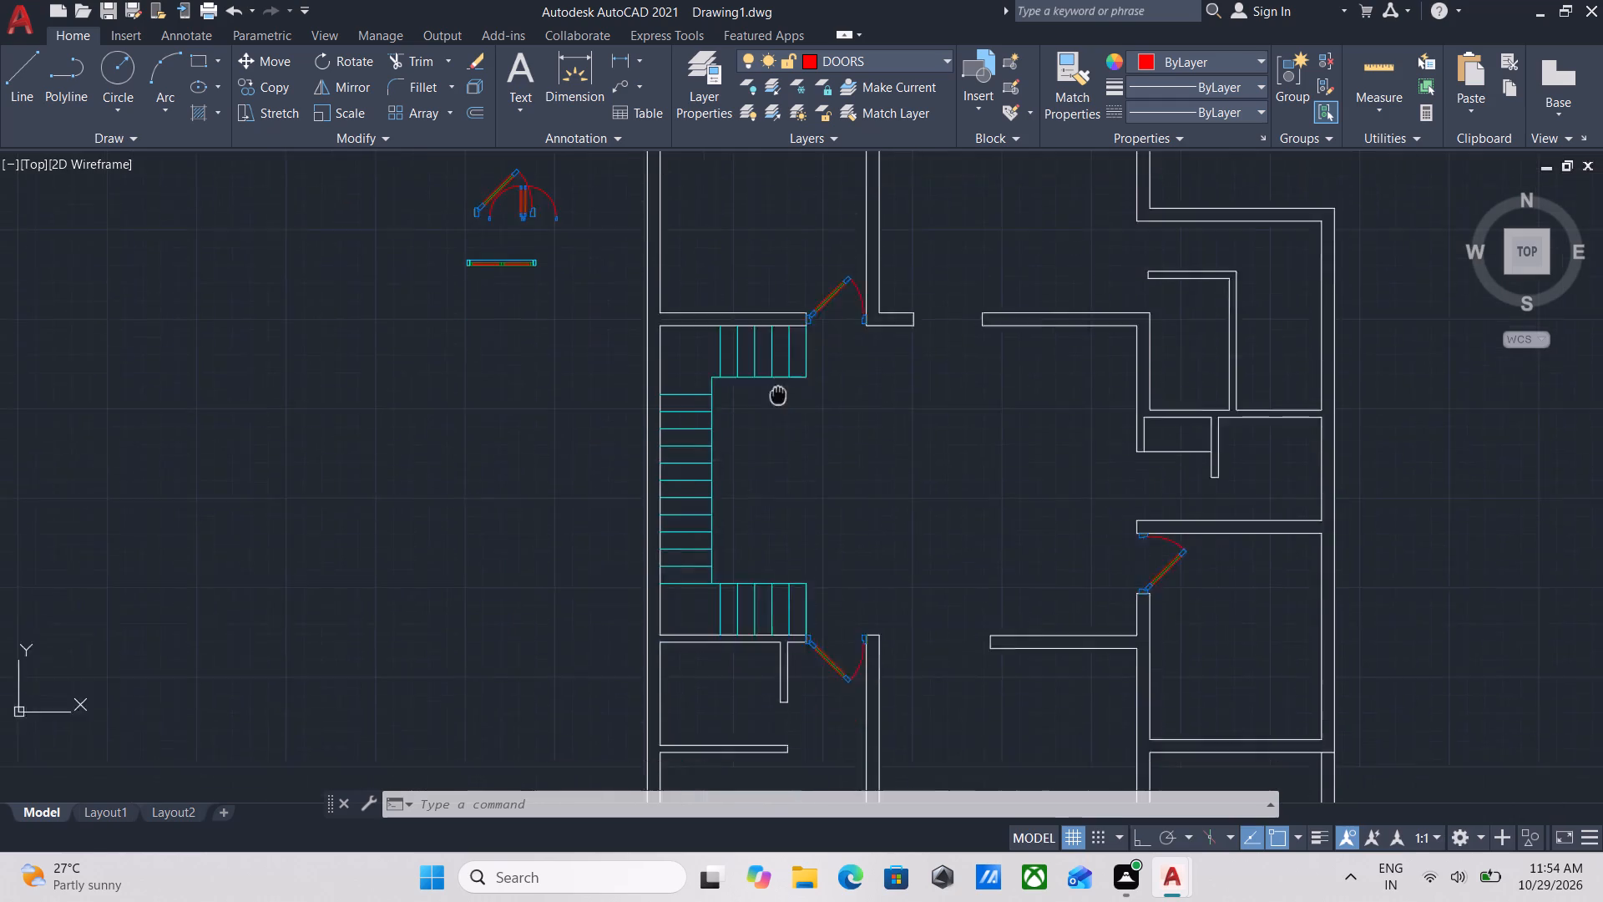
{"action": "middle_click_drag", "start_coordinate": [781, 381], "coordinate": [791, 342]}
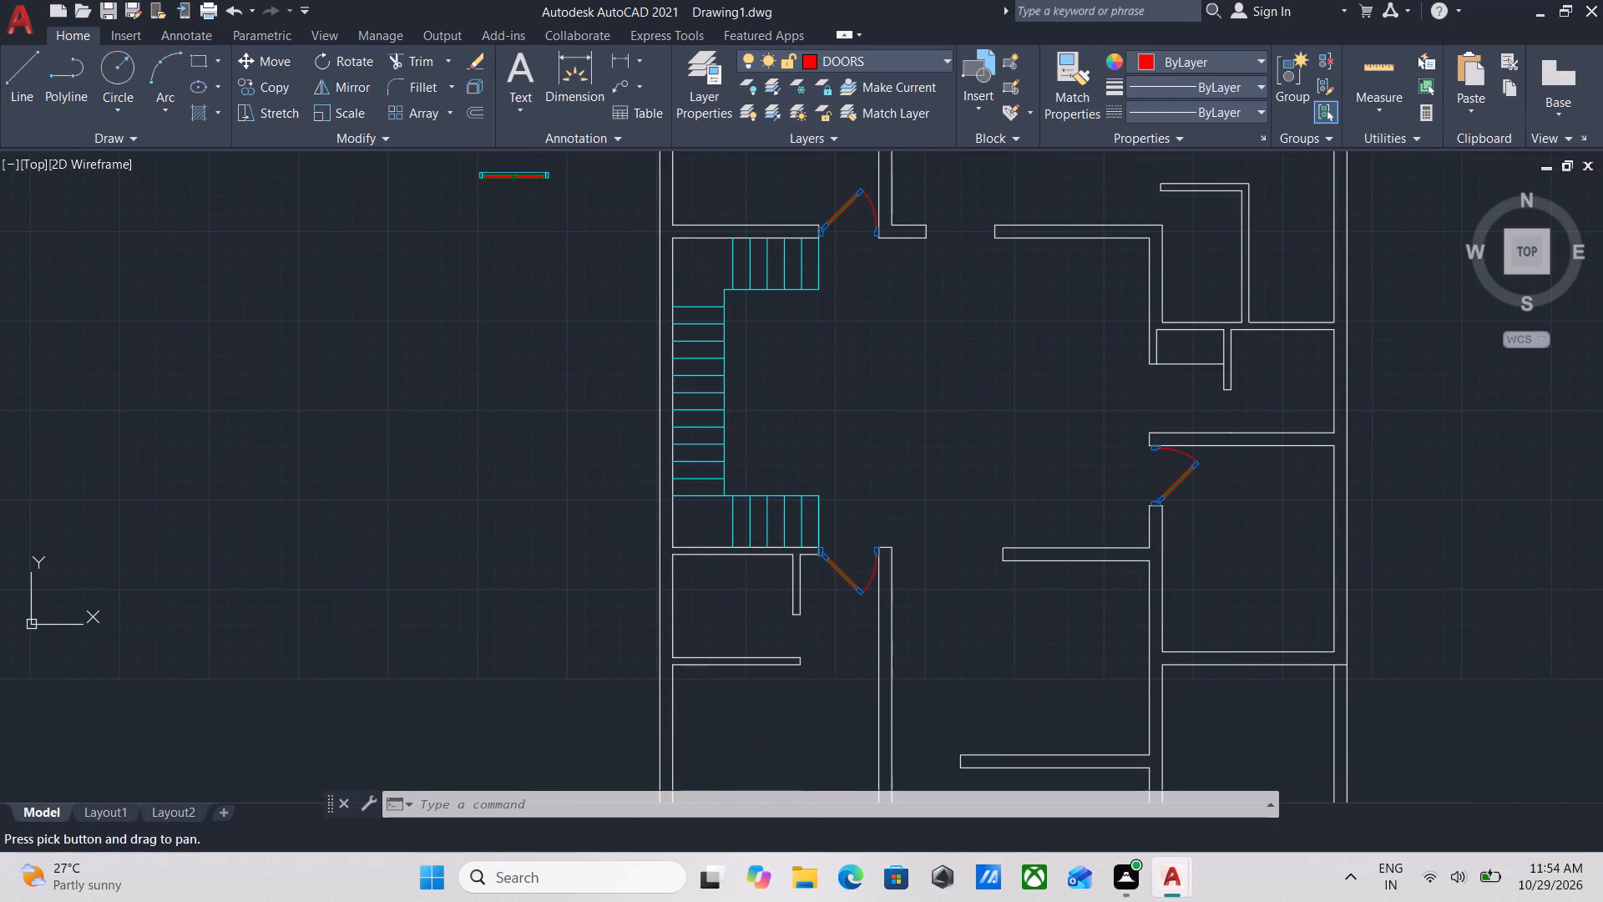
Examine the overall plan and the single, double and sliding door blocks kept beside it.
{"action": "middle_click_drag", "start_coordinate": [535, 441], "coordinate": [877, 520]}
{"action": "scroll", "coordinate": [878, 520], "scroll_direction": "up", "scroll_amount": 1}
{"action": "scroll", "coordinate": [857, 460], "scroll_direction": "down", "scroll_amount": 2}
{"action": "middle_click", "coordinate": [857, 460]}
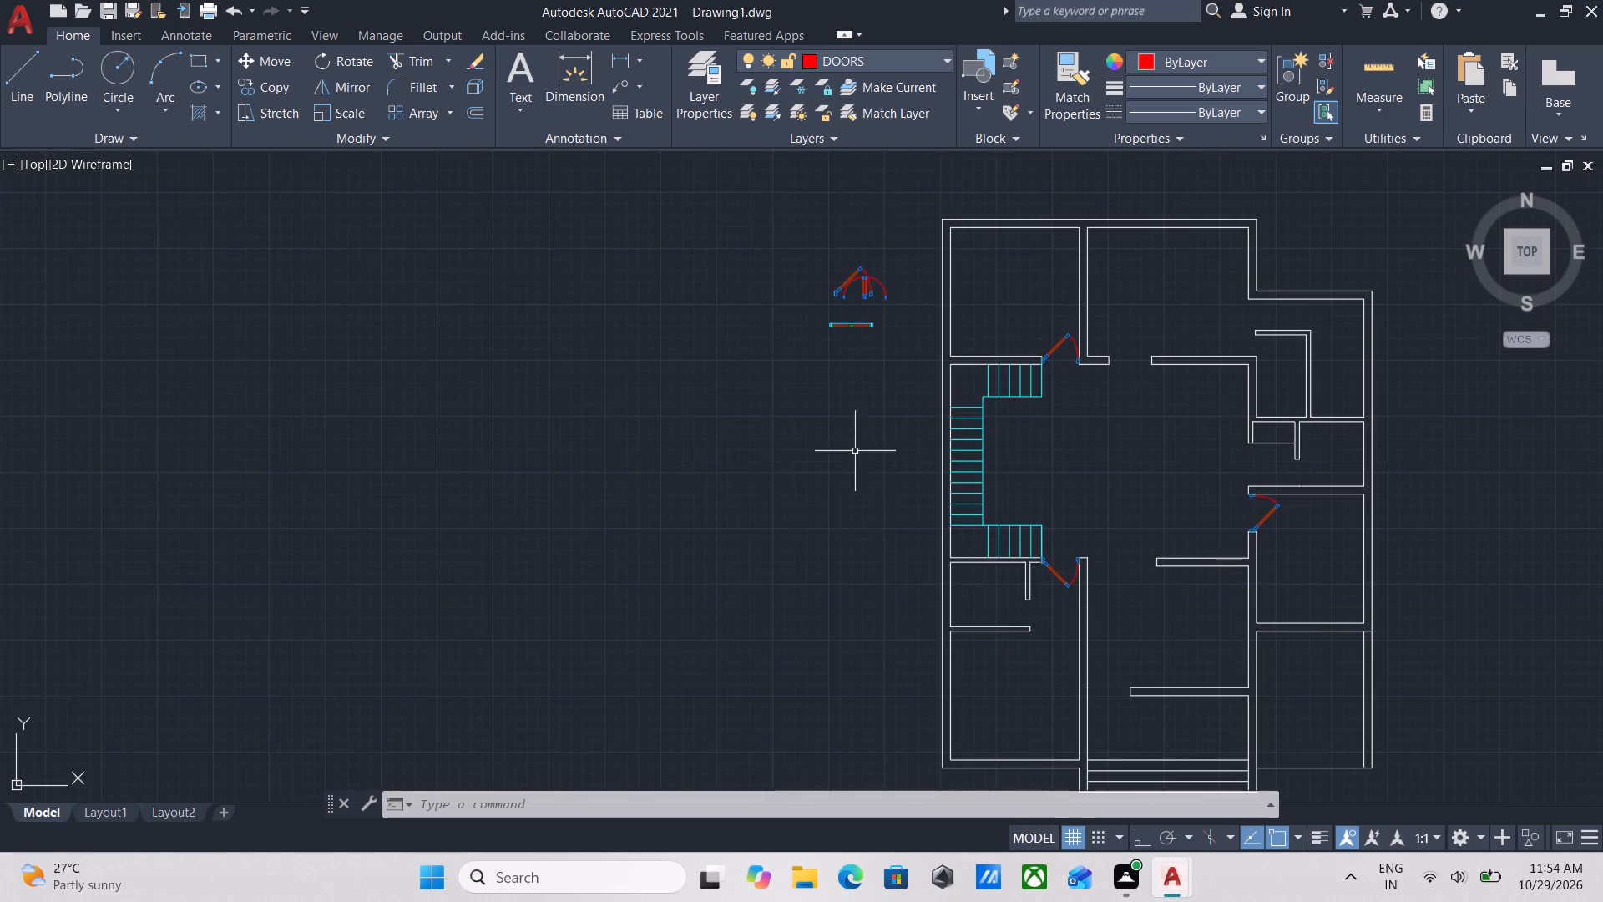
{"action": "scroll", "coordinate": [879, 215], "scroll_direction": "up", "scroll_amount": 3}
{"action": "scroll", "coordinate": [845, 417], "scroll_direction": "up", "scroll_amount": 1}
{"action": "middle_click_drag", "start_coordinate": [845, 417], "coordinate": [875, 327]}
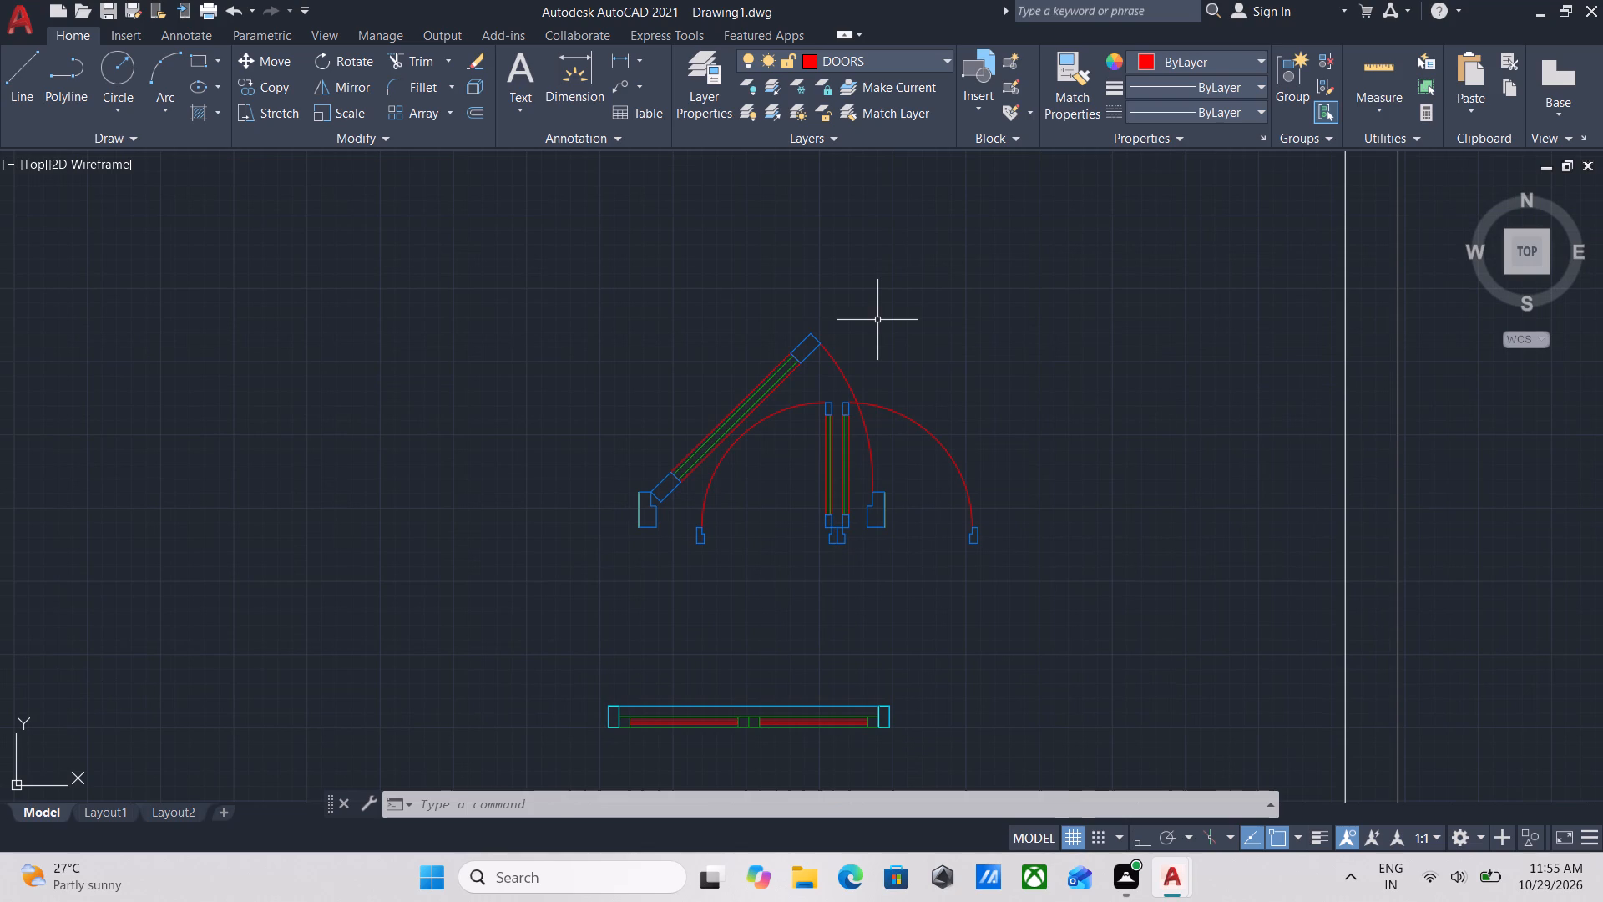
{"action": "scroll", "coordinate": [848, 330], "scroll_direction": "up", "scroll_amount": 3}
{"action": "scroll", "coordinate": [848, 330], "scroll_direction": "down", "scroll_amount": 2}
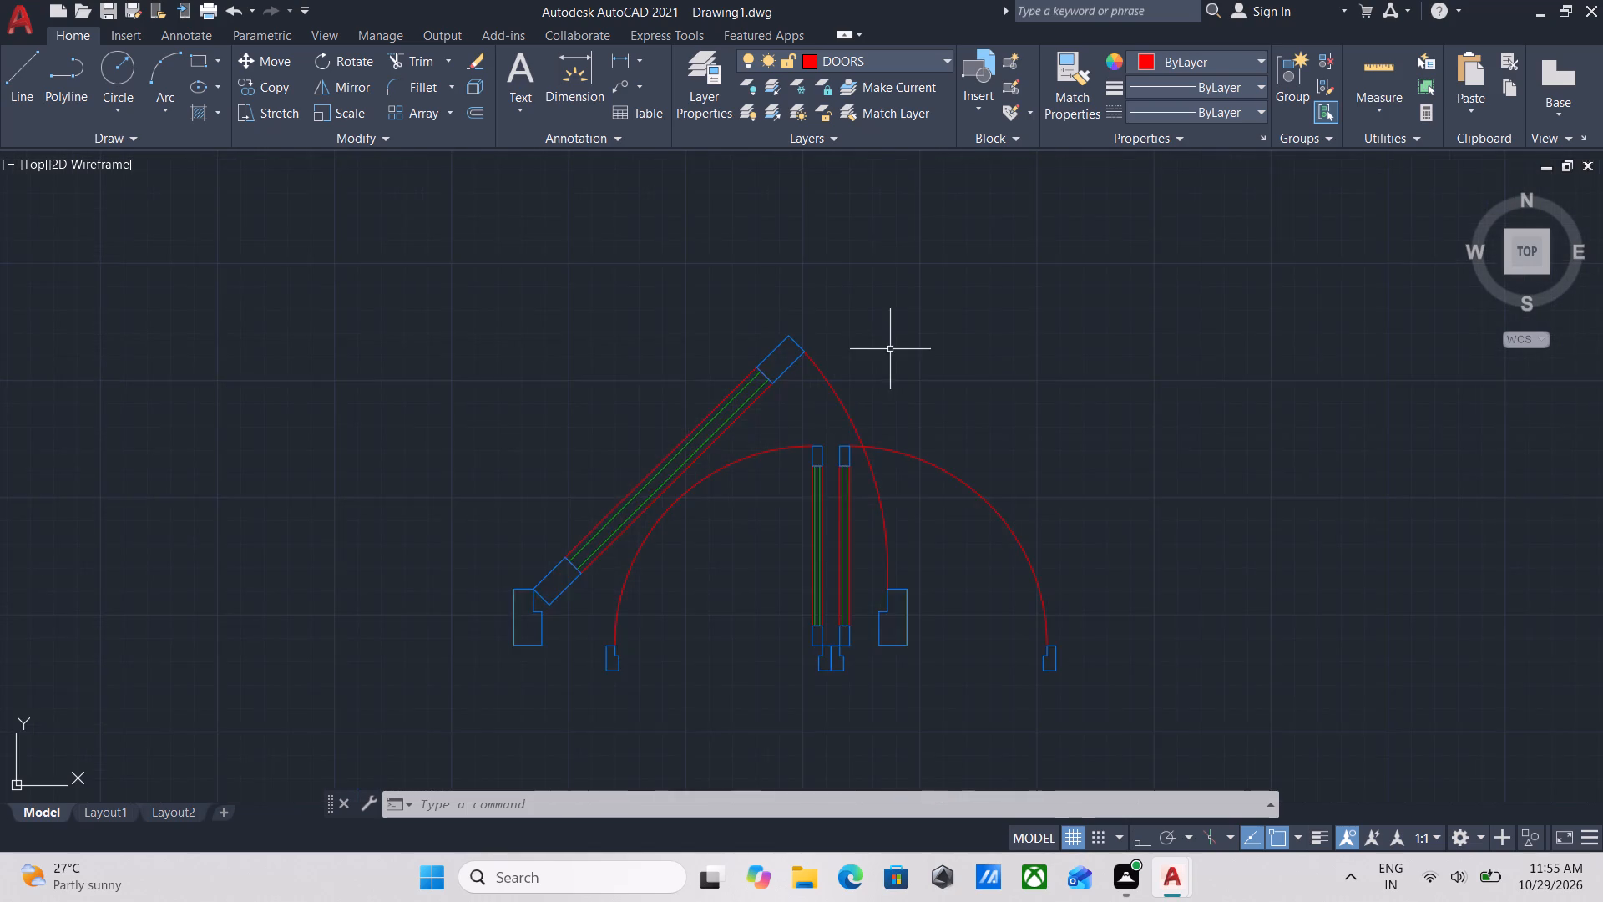
{"action": "scroll", "coordinate": [893, 350], "scroll_direction": "down", "scroll_amount": 1}
{"action": "middle_click_drag", "start_coordinate": [893, 350], "coordinate": [849, 273]}
{"action": "scroll", "coordinate": [890, 345], "scroll_direction": "down", "scroll_amount": 1}
{"action": "middle_click_drag", "start_coordinate": [870, 394], "coordinate": [848, 339]}
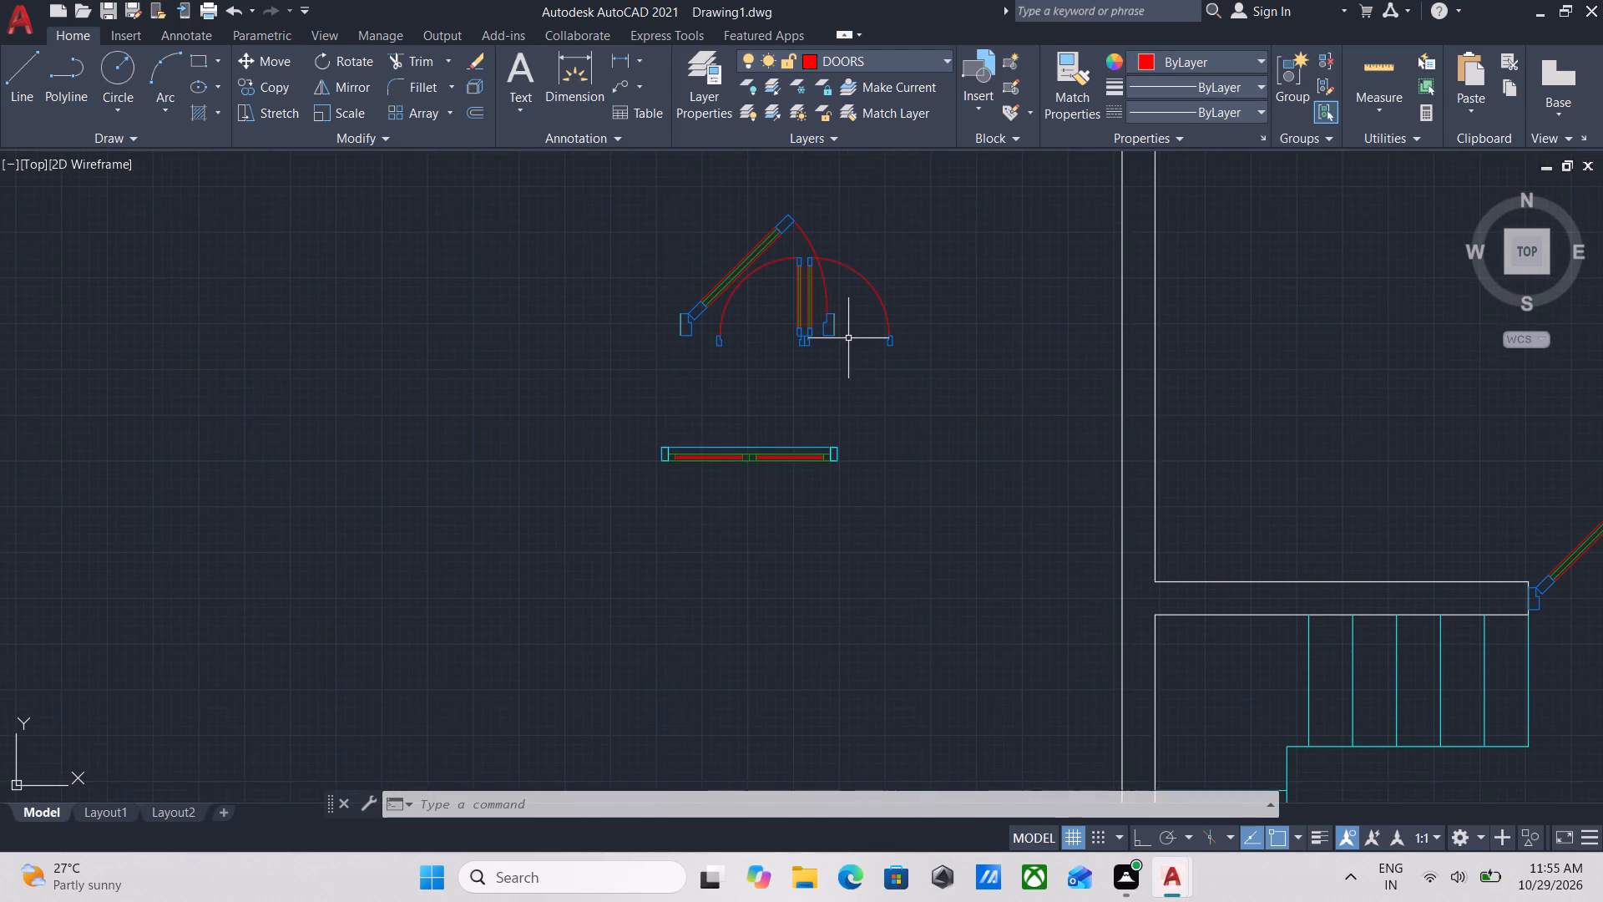
Scale the double door's east leaf by reference from its inner frame's lower corner to the outer frame corner, making it 2' wide.
{"action": "scroll", "coordinate": [852, 340], "scroll_direction": "up", "scroll_amount": 3}
{"action": "left_click", "coordinate": [1058, 425]}
{"action": "left_click", "coordinate": [992, 332]}
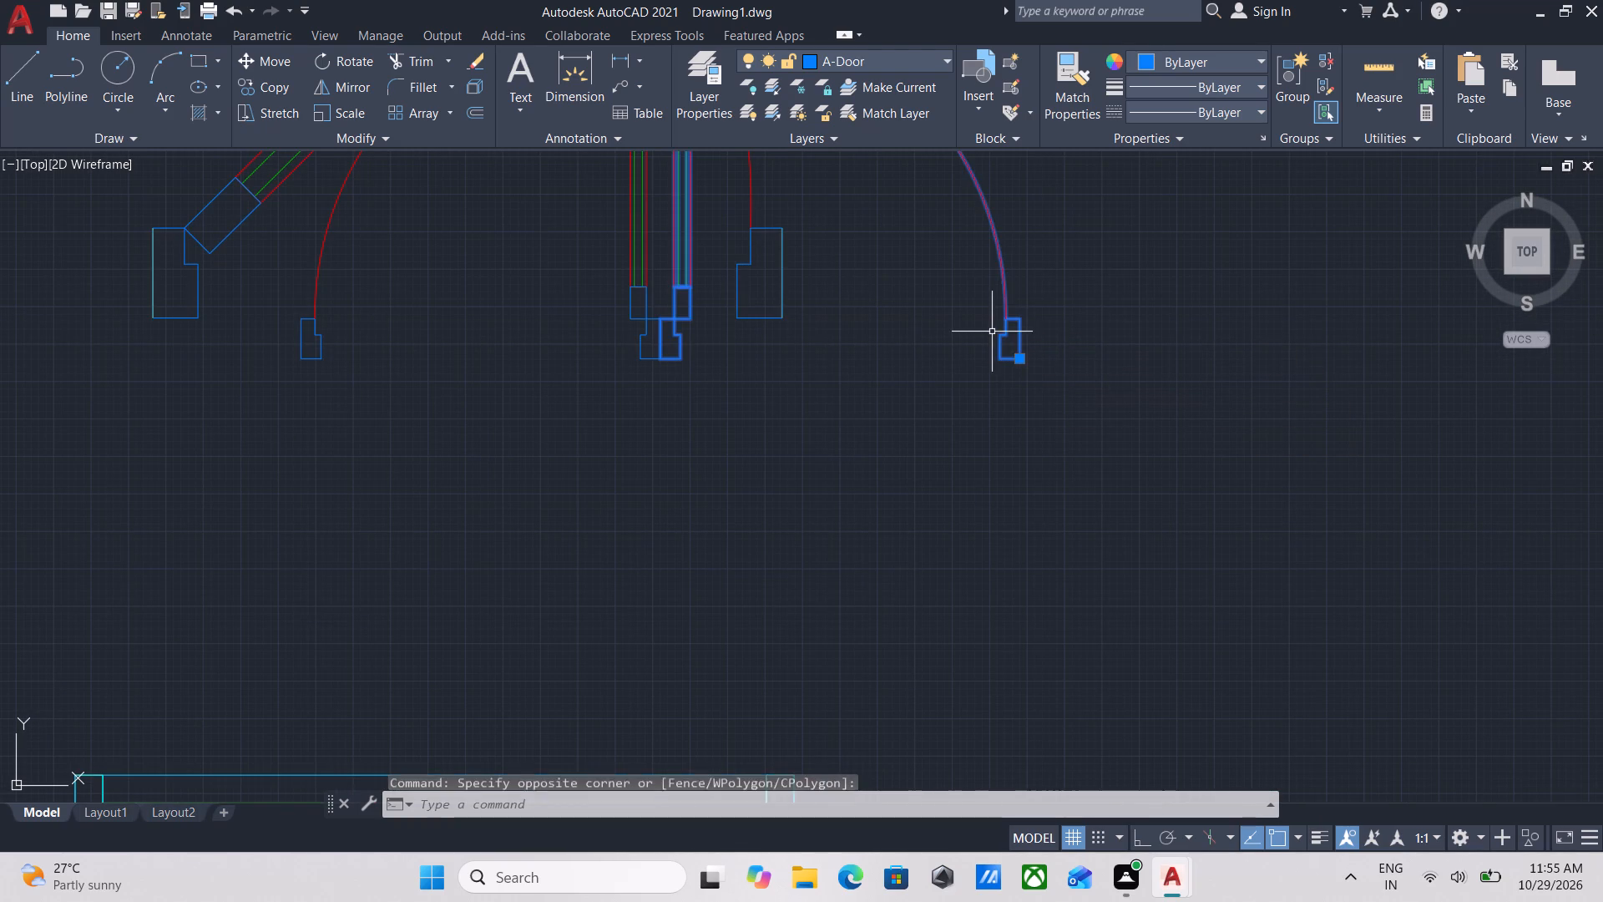
{"action": "middle_click_drag", "start_coordinate": [977, 337], "coordinate": [1039, 428]}
{"action": "middle_click_drag", "start_coordinate": [898, 452], "coordinate": [927, 505]}
{"action": "scroll", "coordinate": [927, 505], "scroll_direction": "up", "scroll_amount": 1}
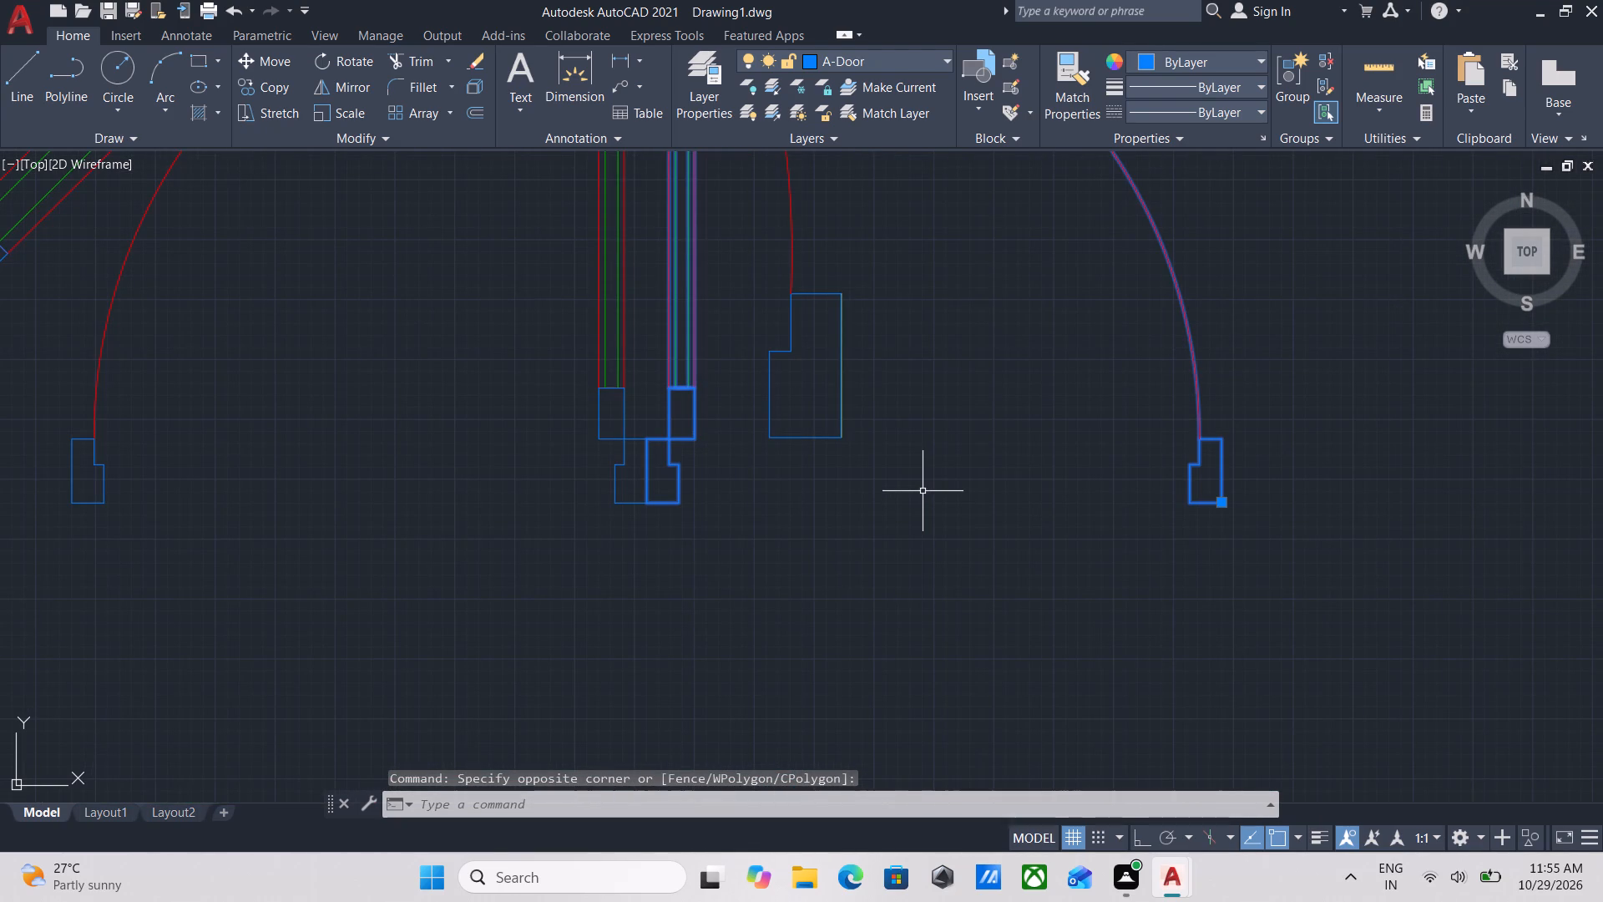
{"action": "type", "text": "SCA"}
{"action": "key", "text": "Return"}
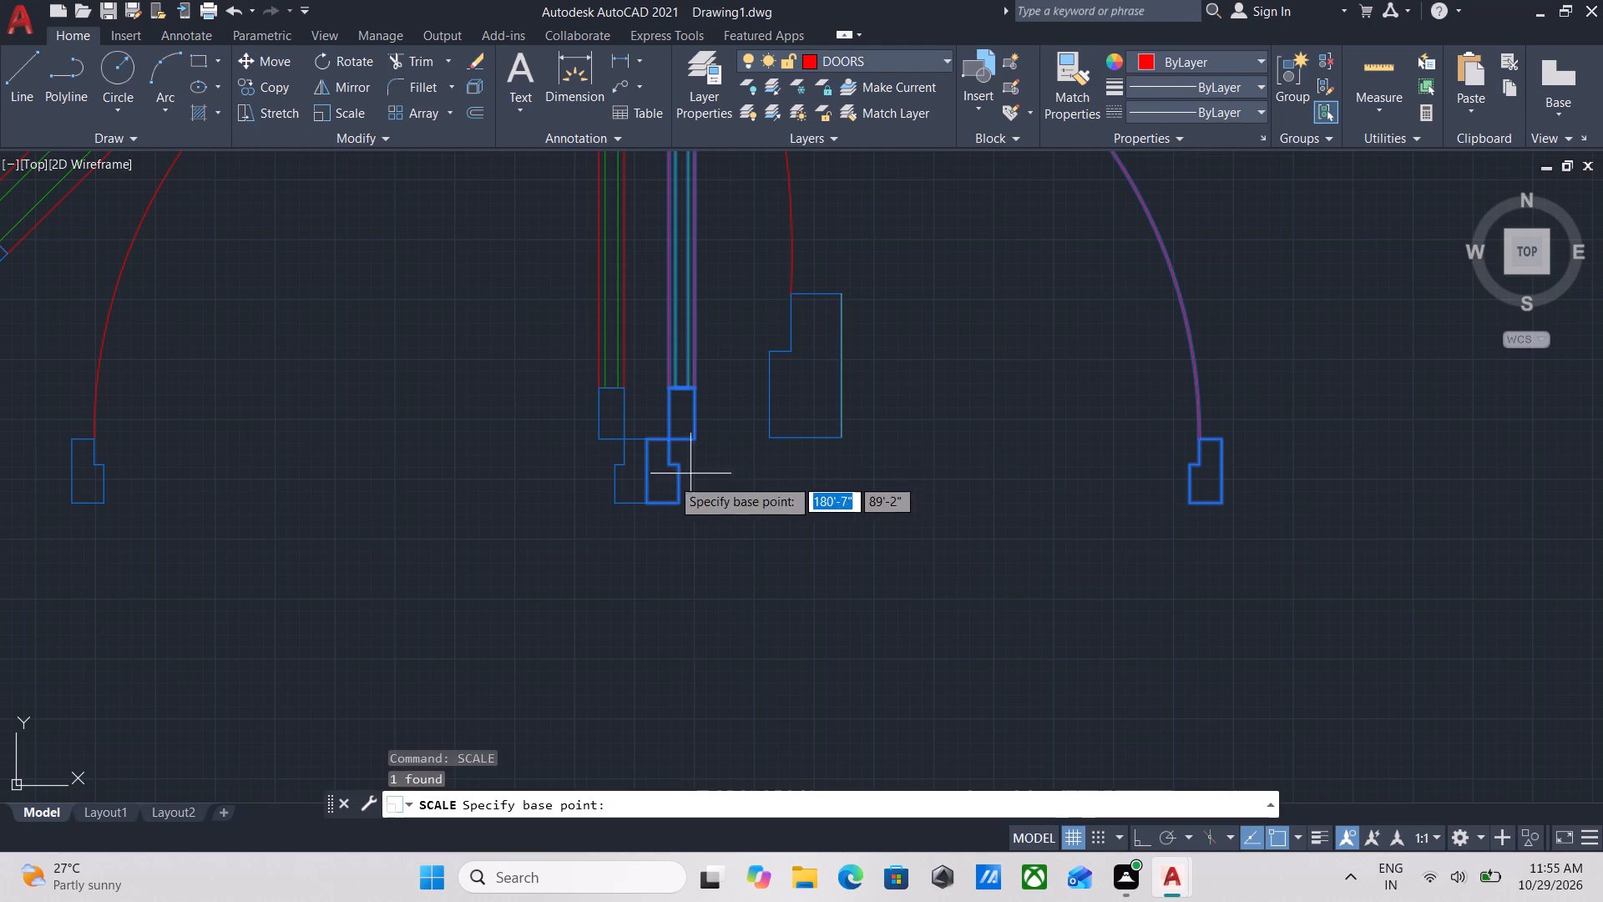
{"action": "scroll", "coordinate": [643, 510], "scroll_direction": "up", "scroll_amount": 2}
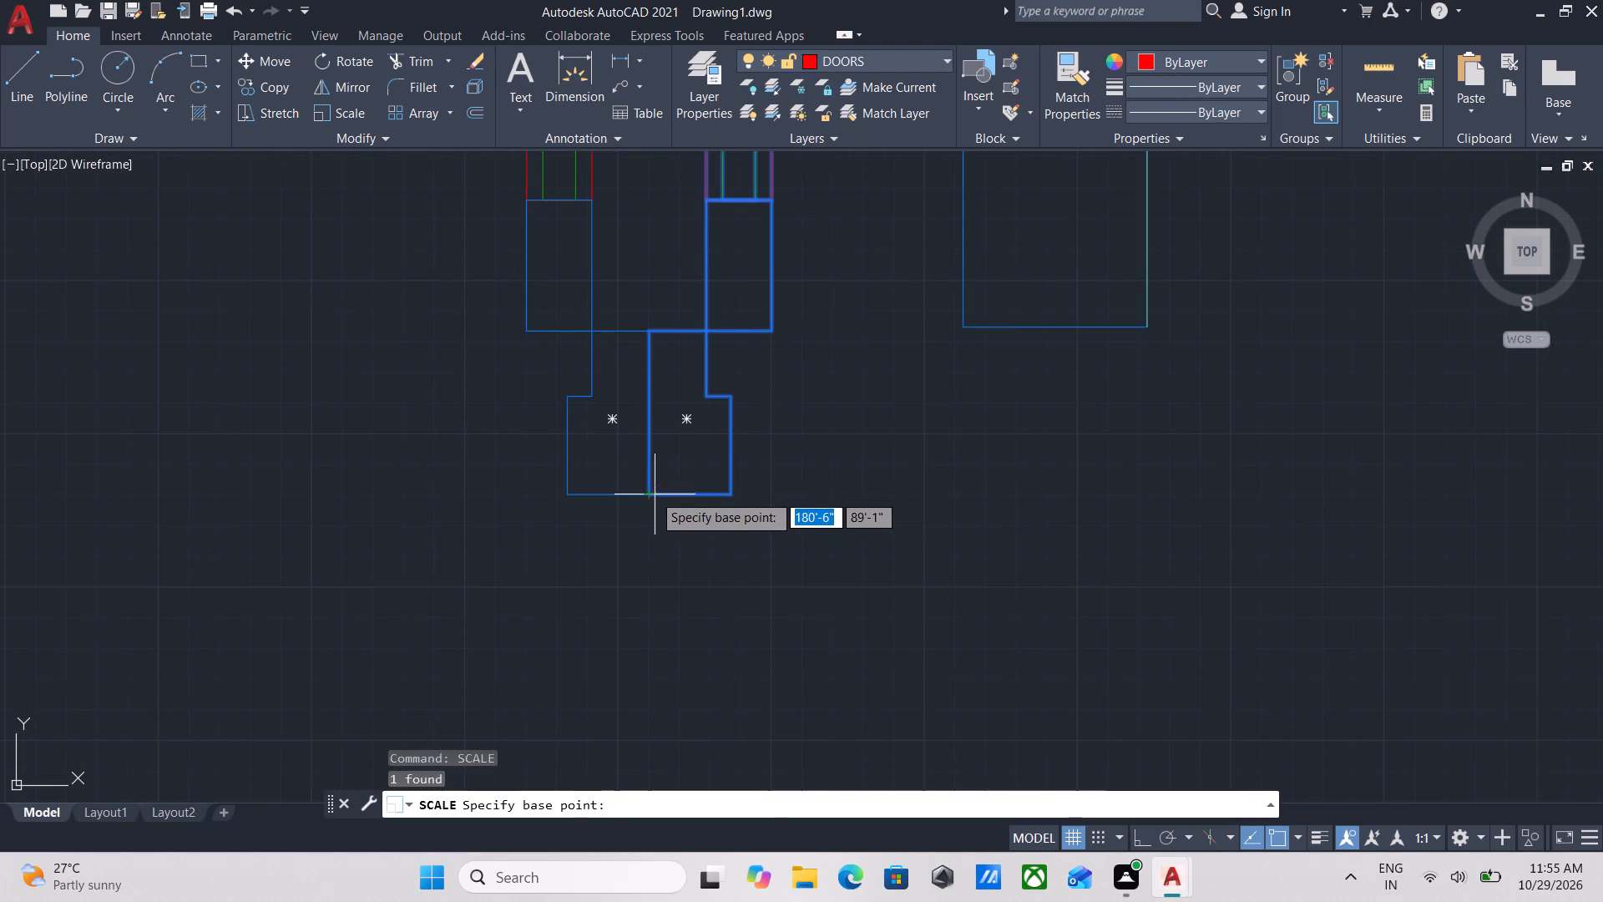
{"action": "left_click", "coordinate": [651, 493]}
{"action": "middle_click_drag", "start_coordinate": [1115, 524], "coordinate": [928, 530]}
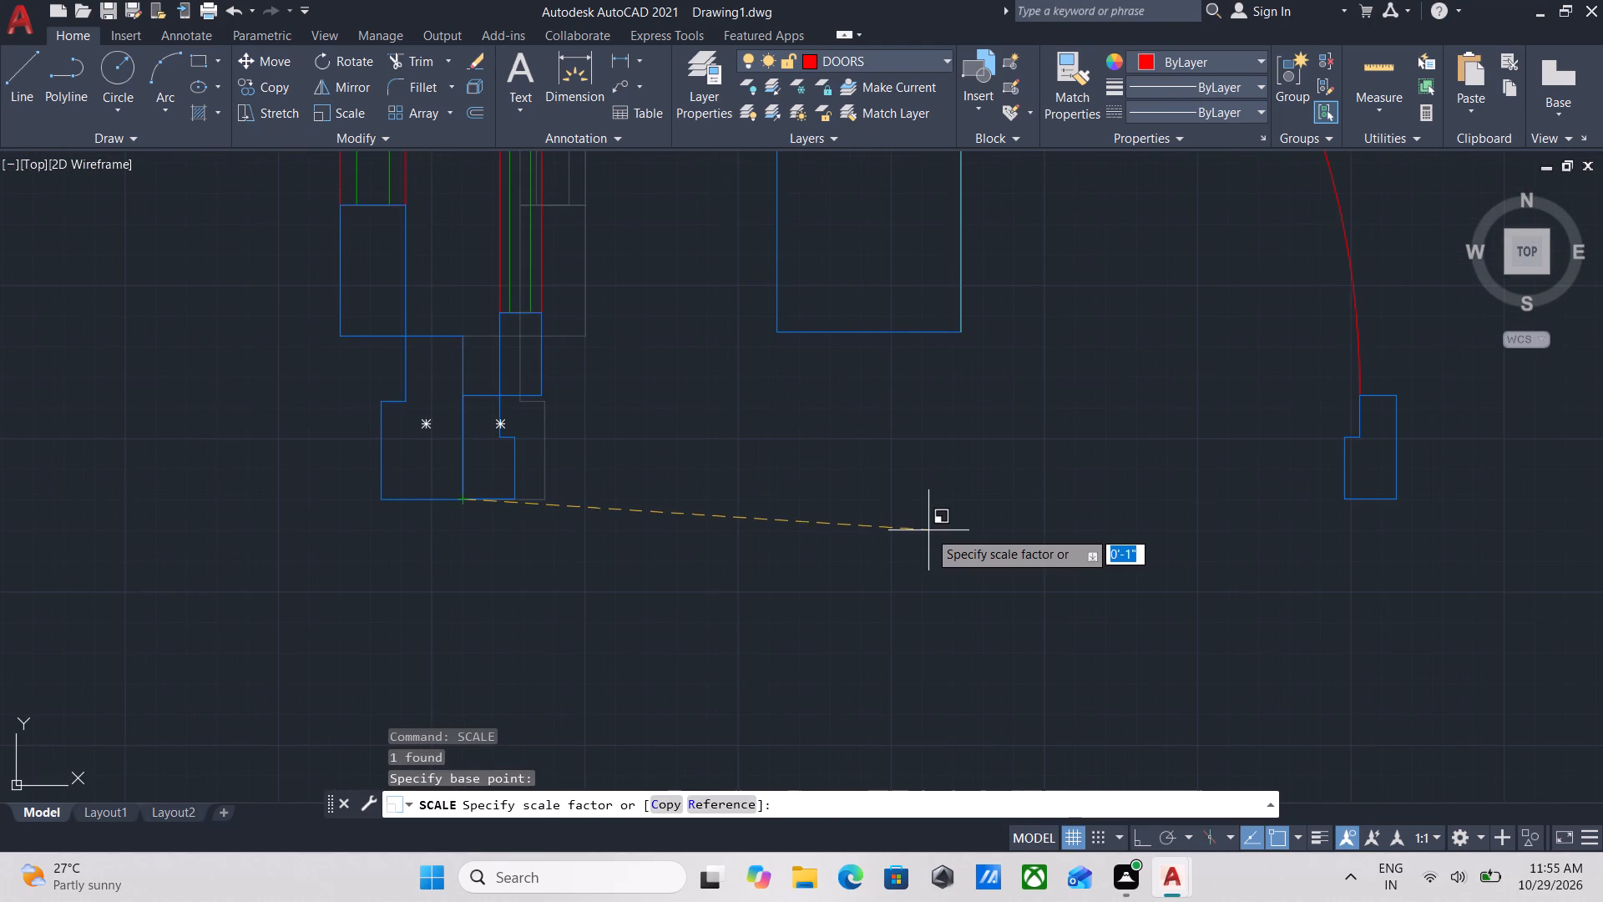
{"action": "key", "text": "F8"}
{"action": "key", "text": "r"}
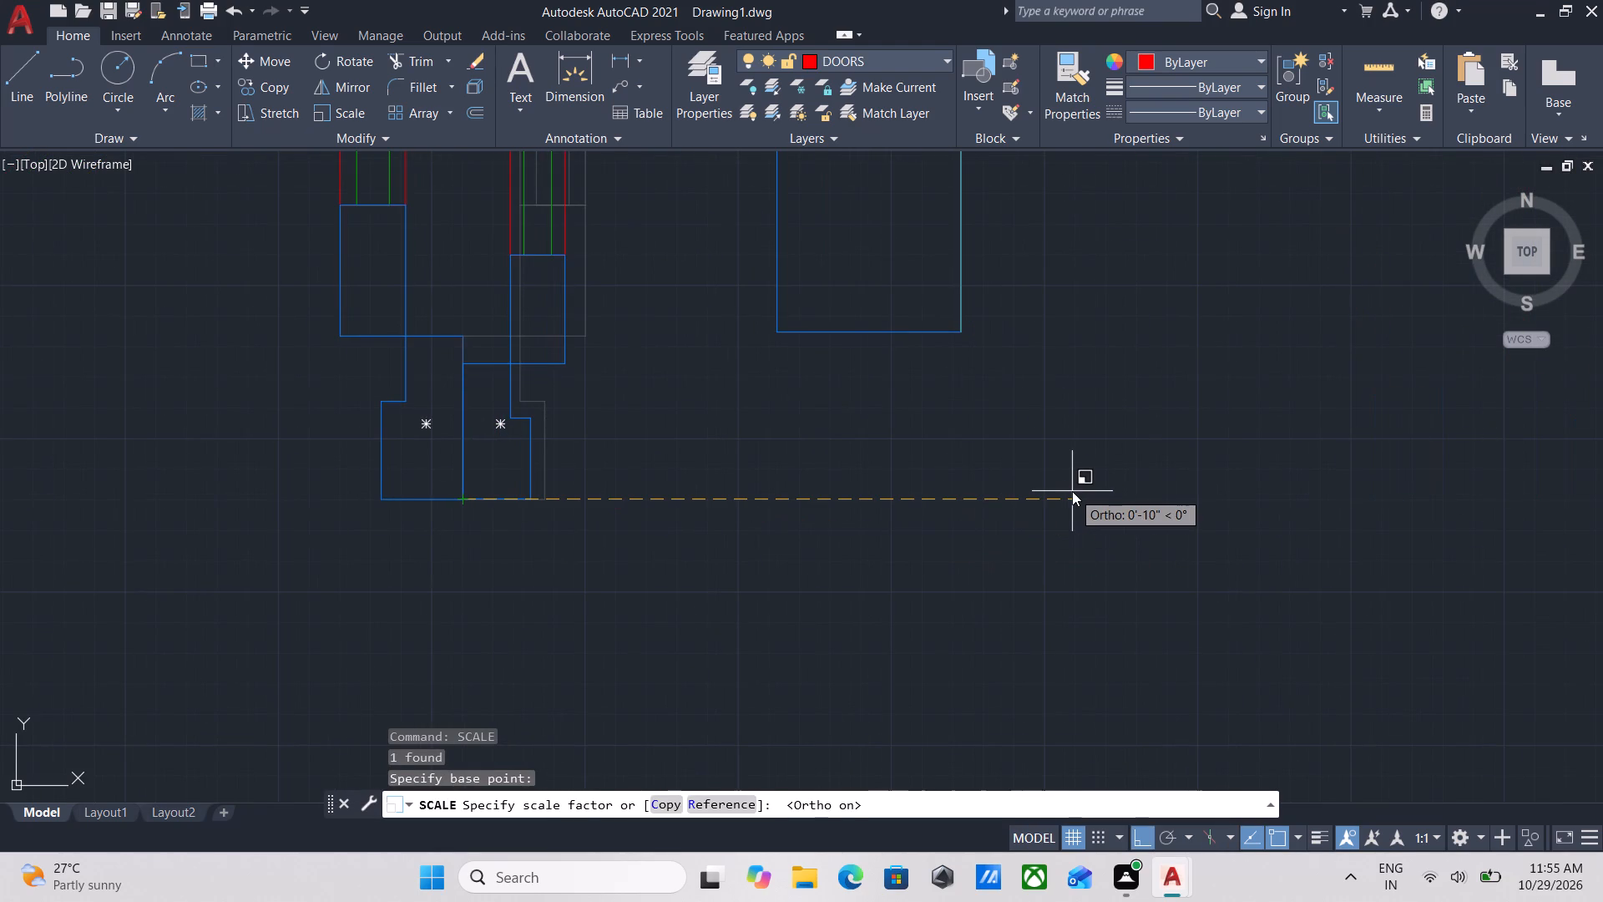
{"action": "key", "text": "Return"}
{"action": "left_click", "coordinate": [465, 496]}
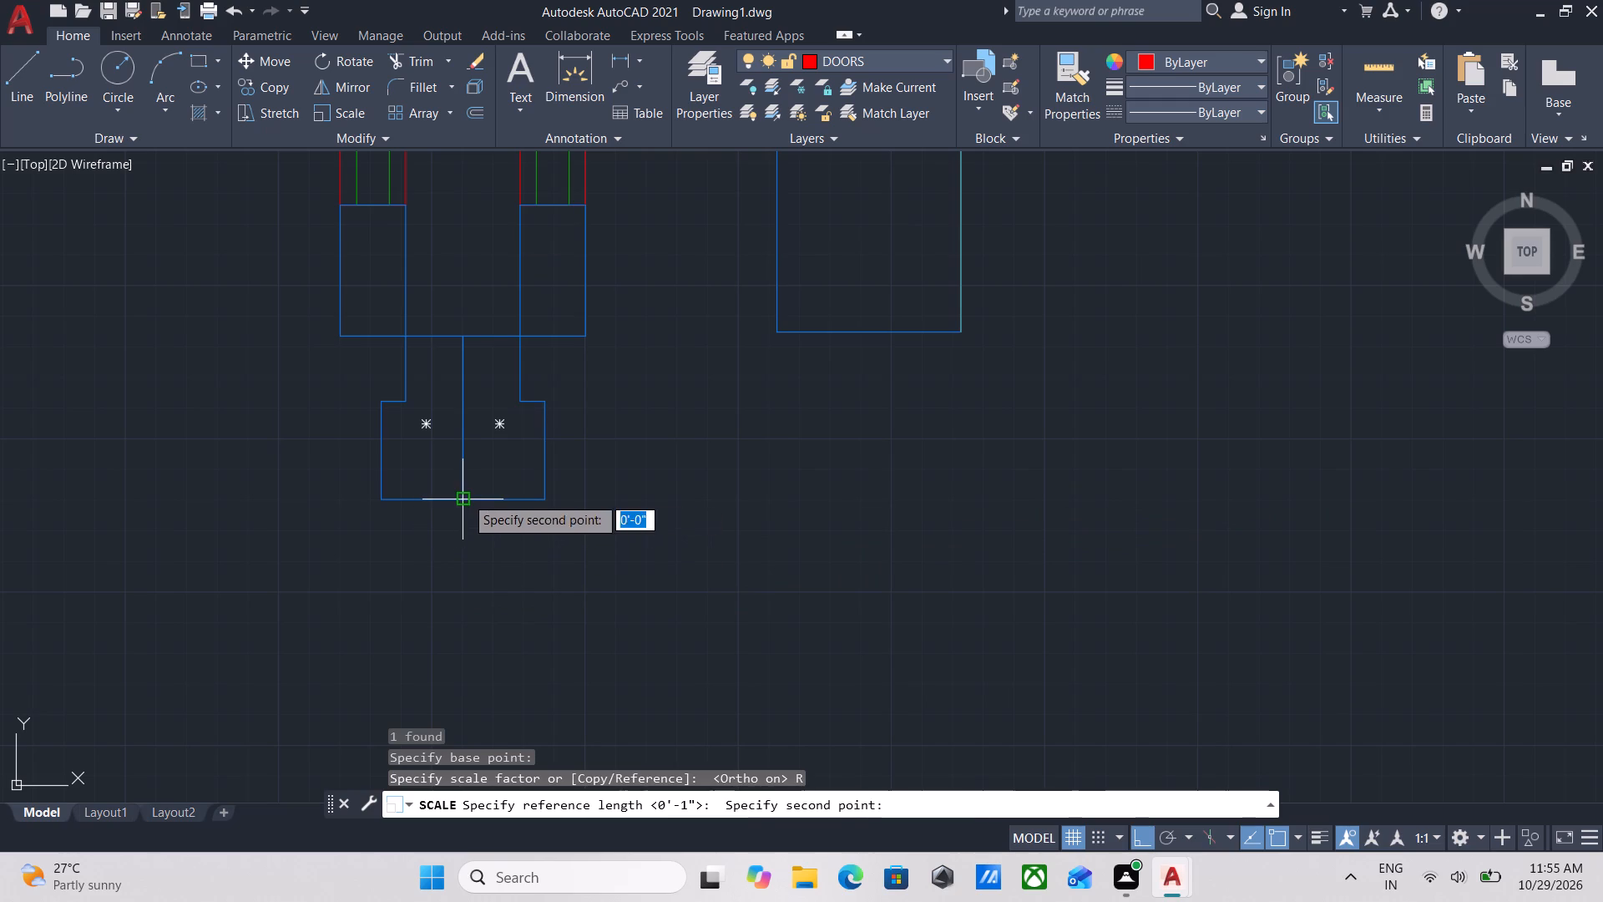
{"action": "middle_click_drag", "start_coordinate": [950, 459], "coordinate": [382, 523]}
{"action": "scroll", "coordinate": [832, 502], "scroll_direction": "down", "scroll_amount": 2}
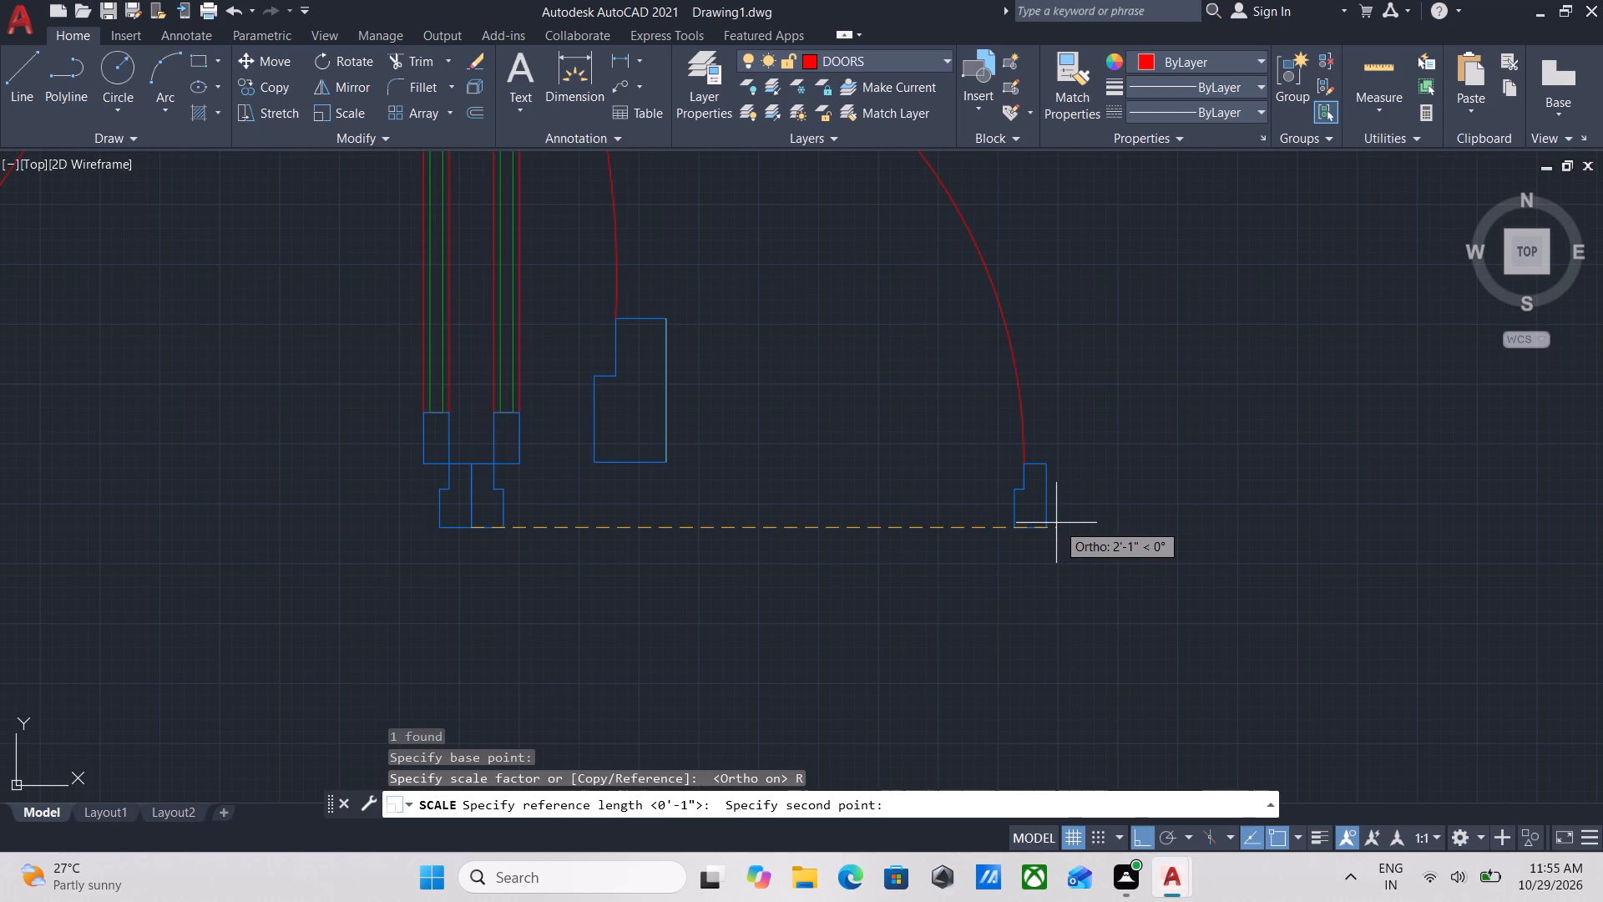
{"action": "left_click", "coordinate": [1046, 529]}
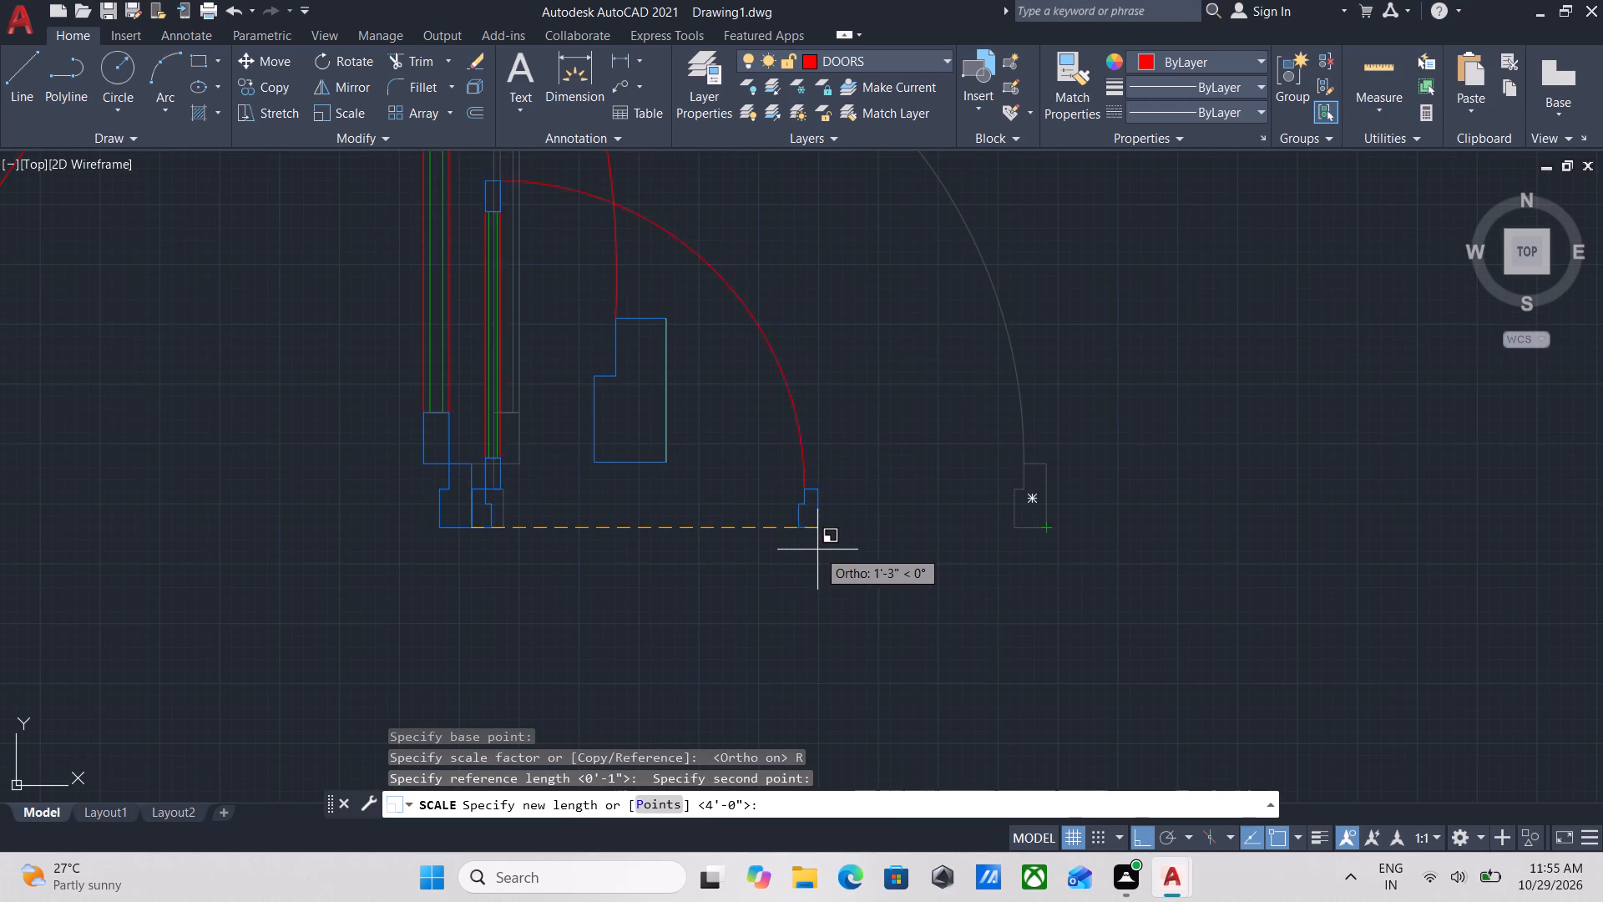
{"action": "scroll", "coordinate": [789, 546], "scroll_direction": "up", "scroll_amount": 3}
{"action": "scroll", "coordinate": [857, 535], "scroll_direction": "down", "scroll_amount": 1}
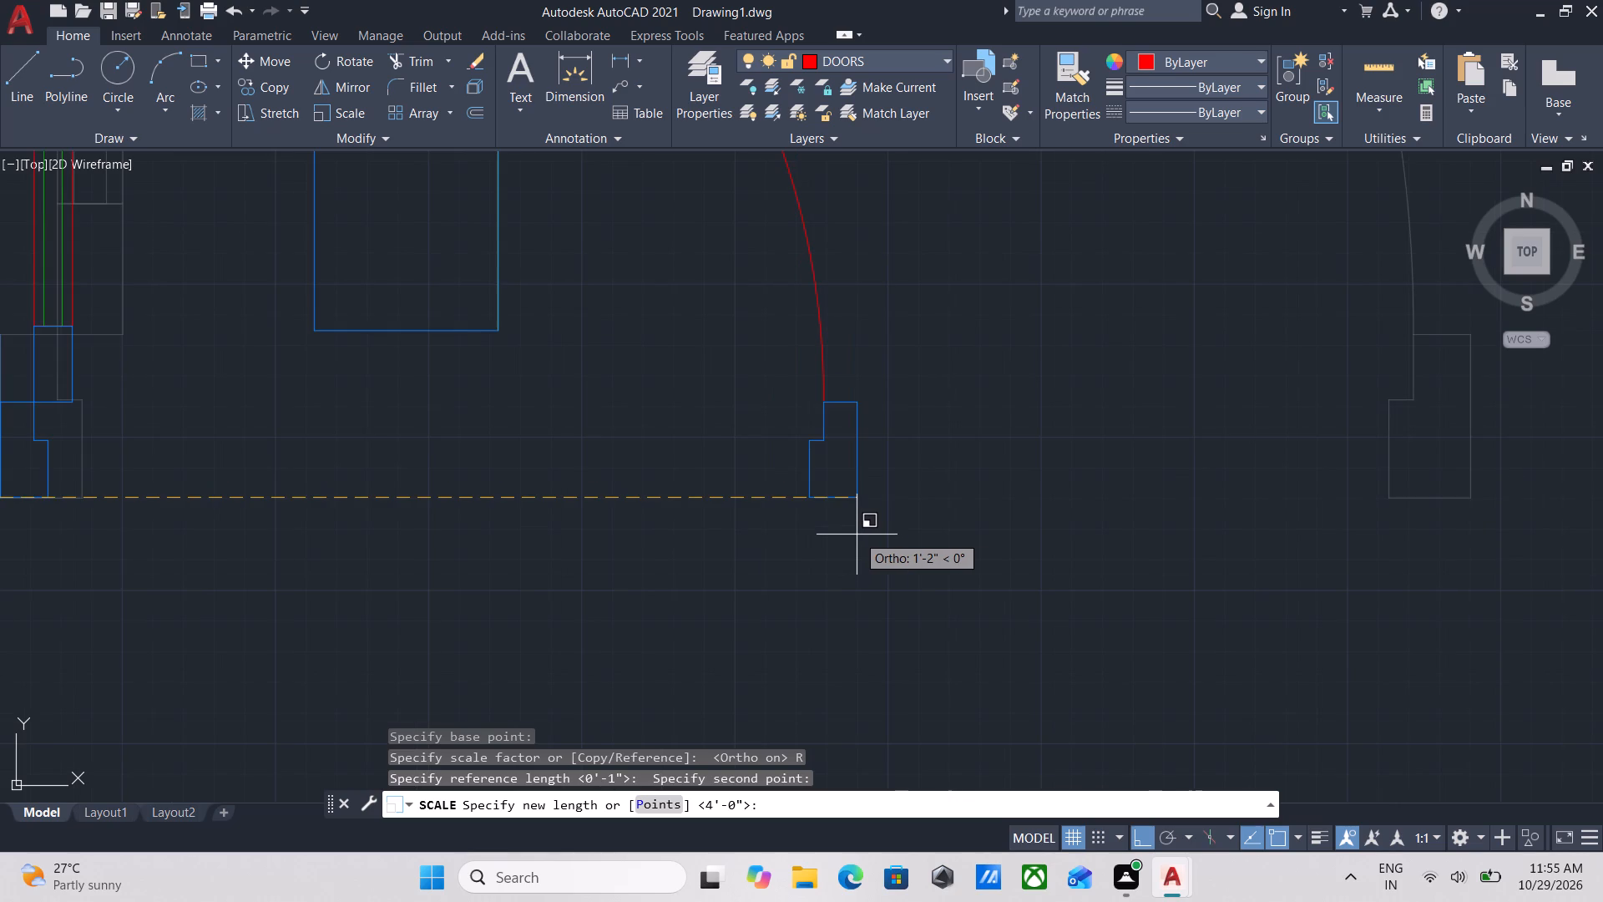
{"action": "type", "text": "2'"}
{"action": "key", "text": "Return"}
{"action": "scroll", "coordinate": [857, 535], "scroll_direction": "down", "scroll_amount": 2}
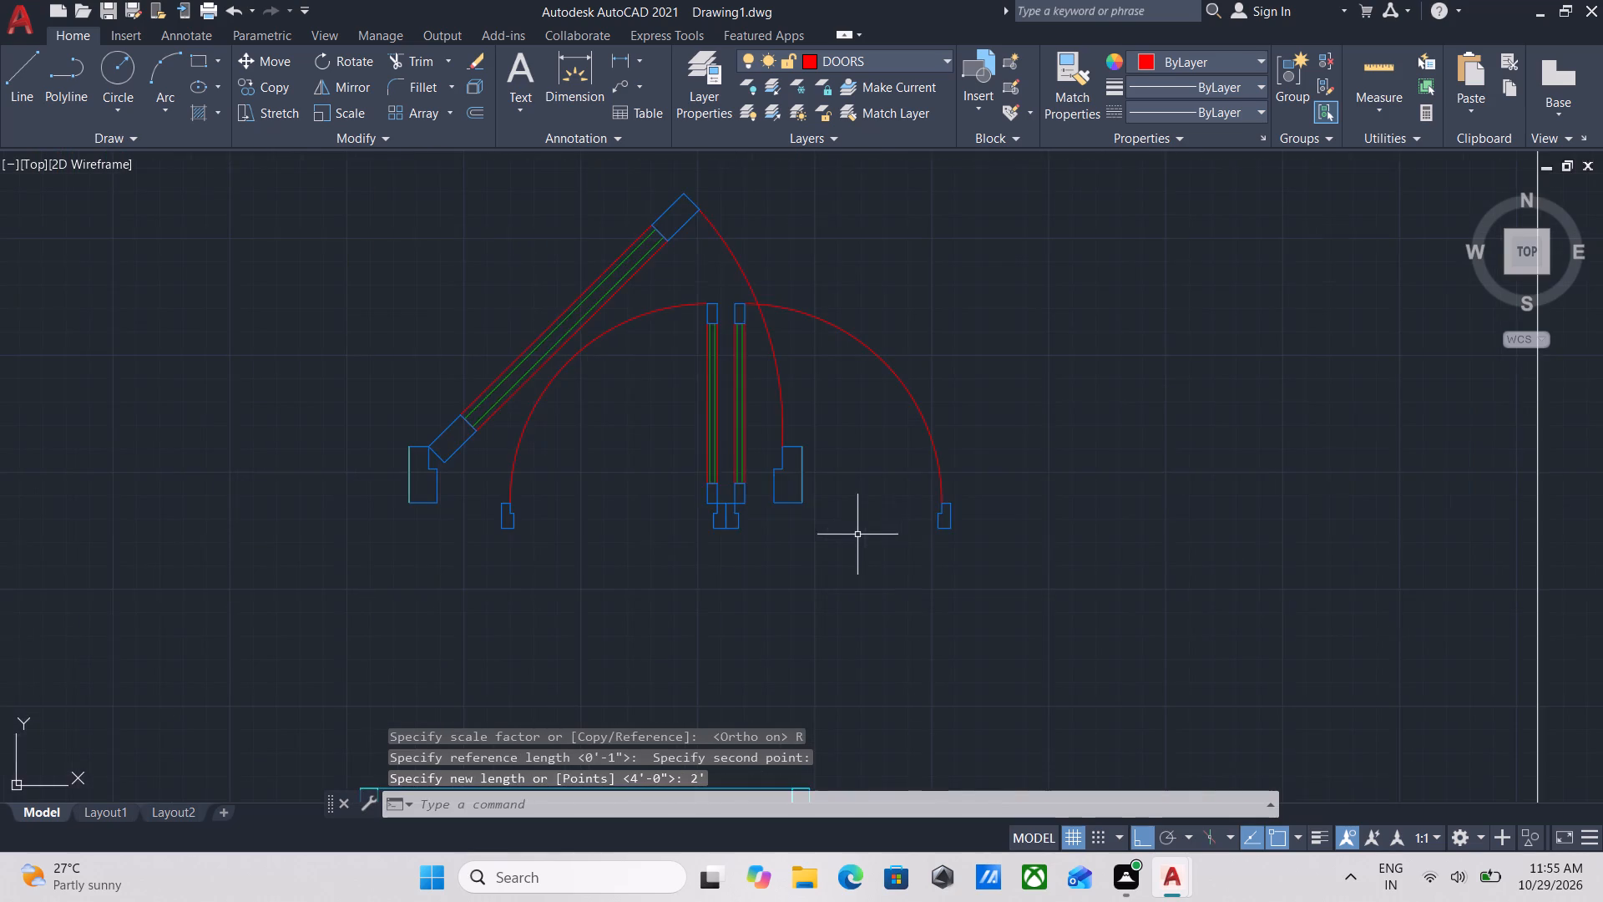
{"action": "scroll", "coordinate": [858, 535], "scroll_direction": "down", "scroll_amount": 3}
Copy the resized leaf by its inner frame's lower corner to the horizontal wall end's upper corner, in the small room below the lower stairs.
{"action": "middle_click_drag", "start_coordinate": [899, 527], "coordinate": [901, 540]}
{"action": "scroll", "coordinate": [924, 443], "scroll_direction": "up", "scroll_amount": 2}
{"action": "left_click_drag", "start_coordinate": [951, 466], "coordinate": [941, 474]}
{"action": "left_click", "coordinate": [873, 526]}
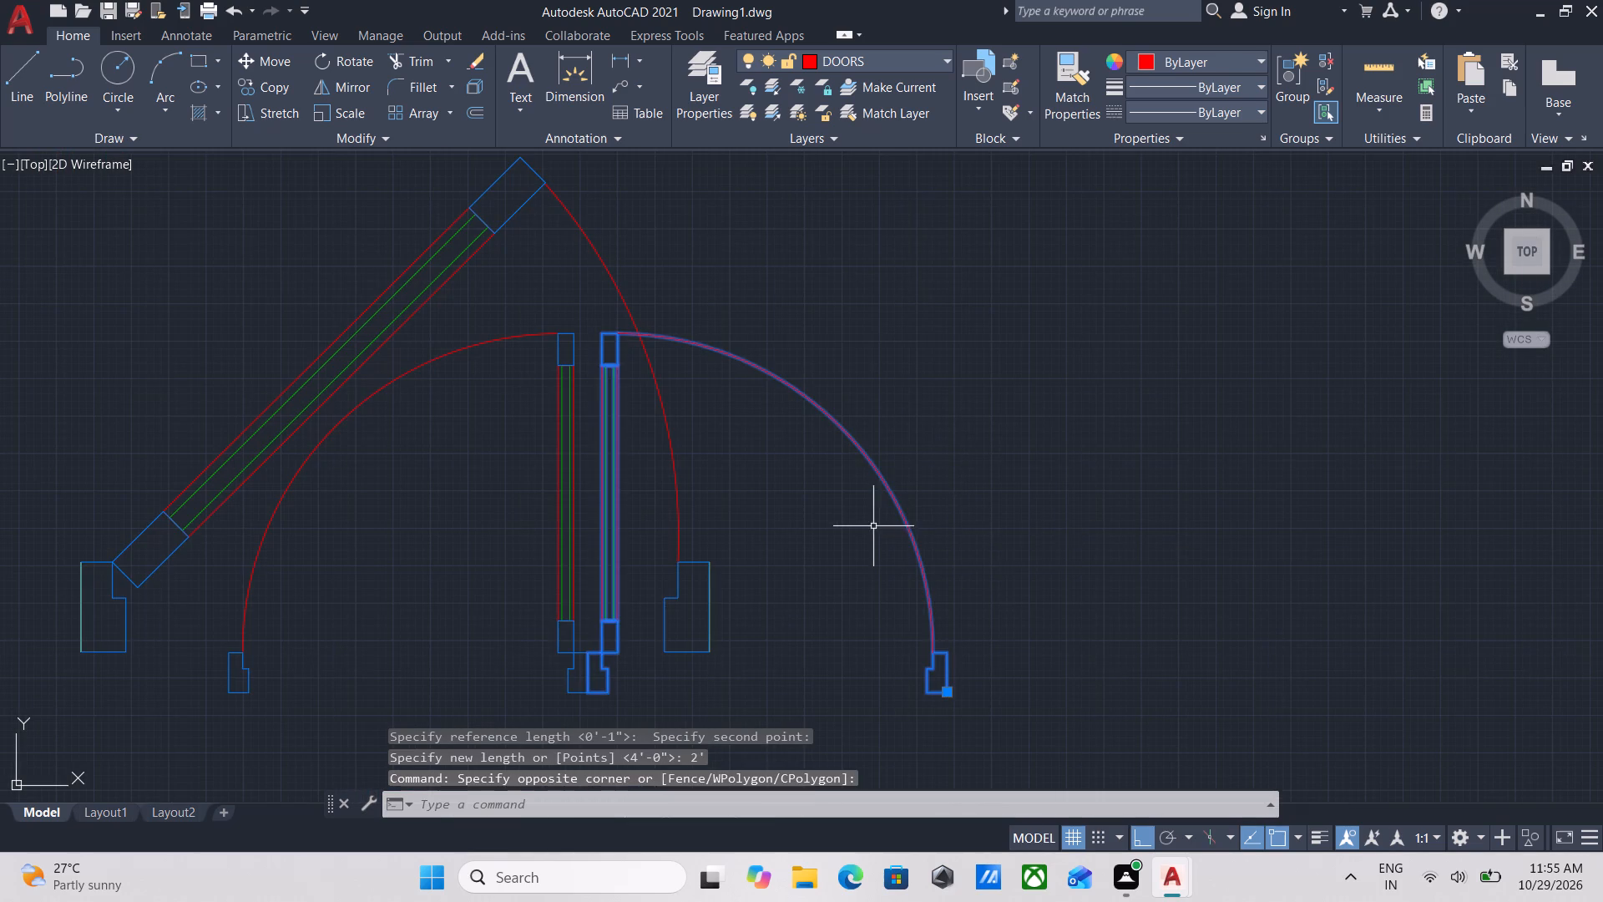
{"action": "middle_click_drag", "start_coordinate": [822, 558], "coordinate": [867, 473]}
{"action": "scroll", "coordinate": [867, 473], "scroll_direction": "down", "scroll_amount": 2}
{"action": "middle_click", "coordinate": [867, 473]}
{"action": "type", "text": "CO"}
{"action": "key", "text": "Return"}
{"action": "scroll", "coordinate": [781, 550], "scroll_direction": "up", "scroll_amount": 5}
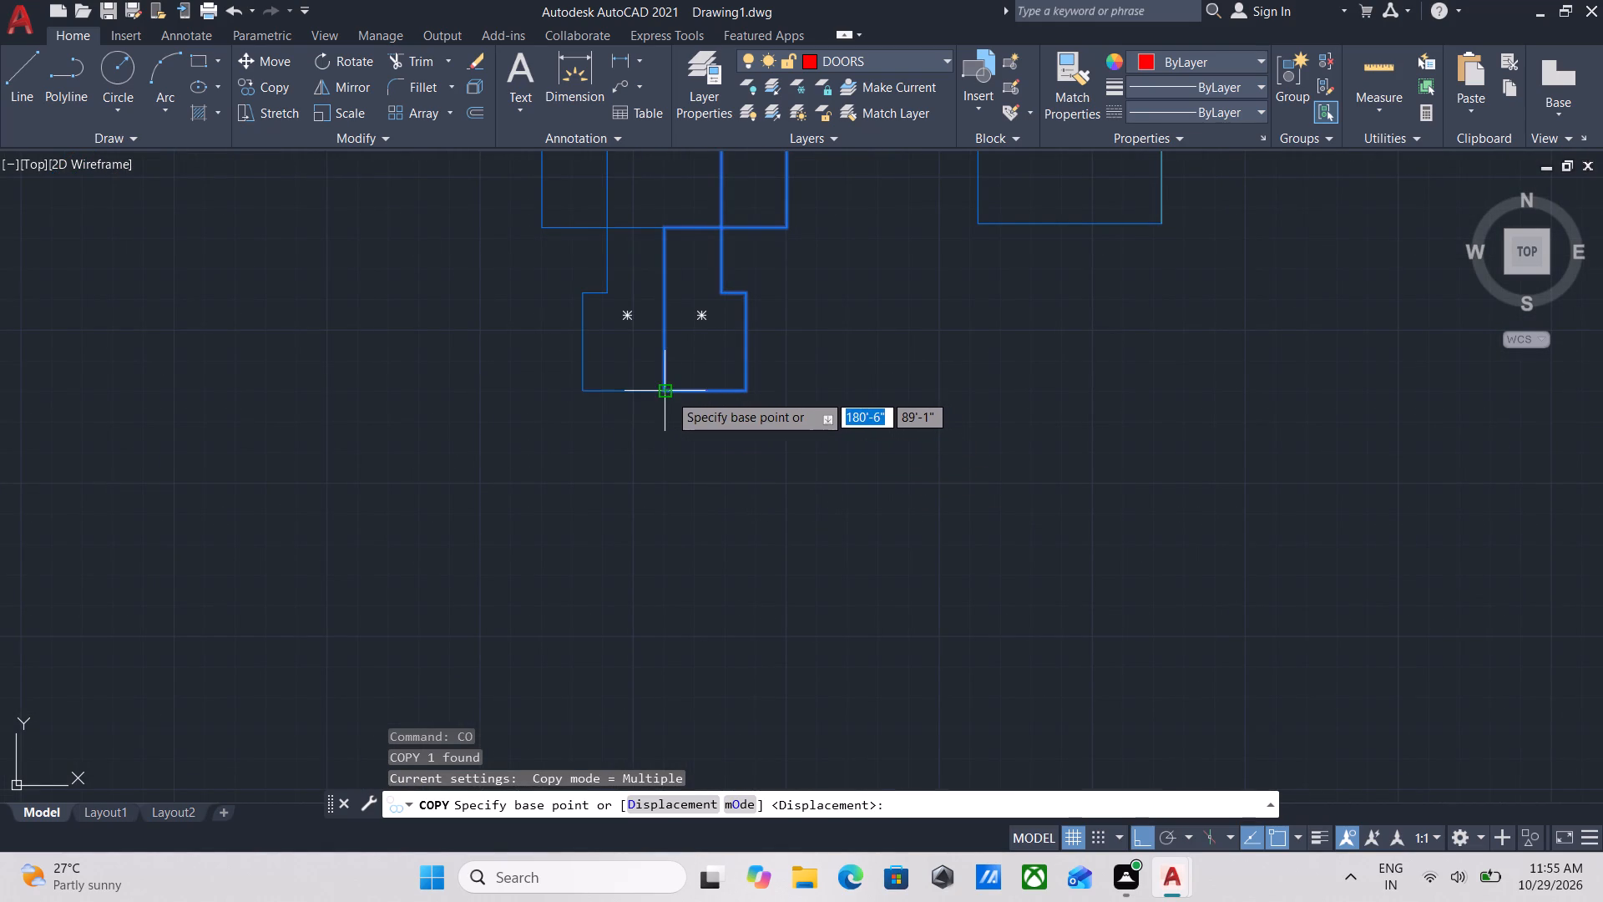
{"action": "left_click", "coordinate": [669, 393]}
{"action": "key", "text": "F8"}
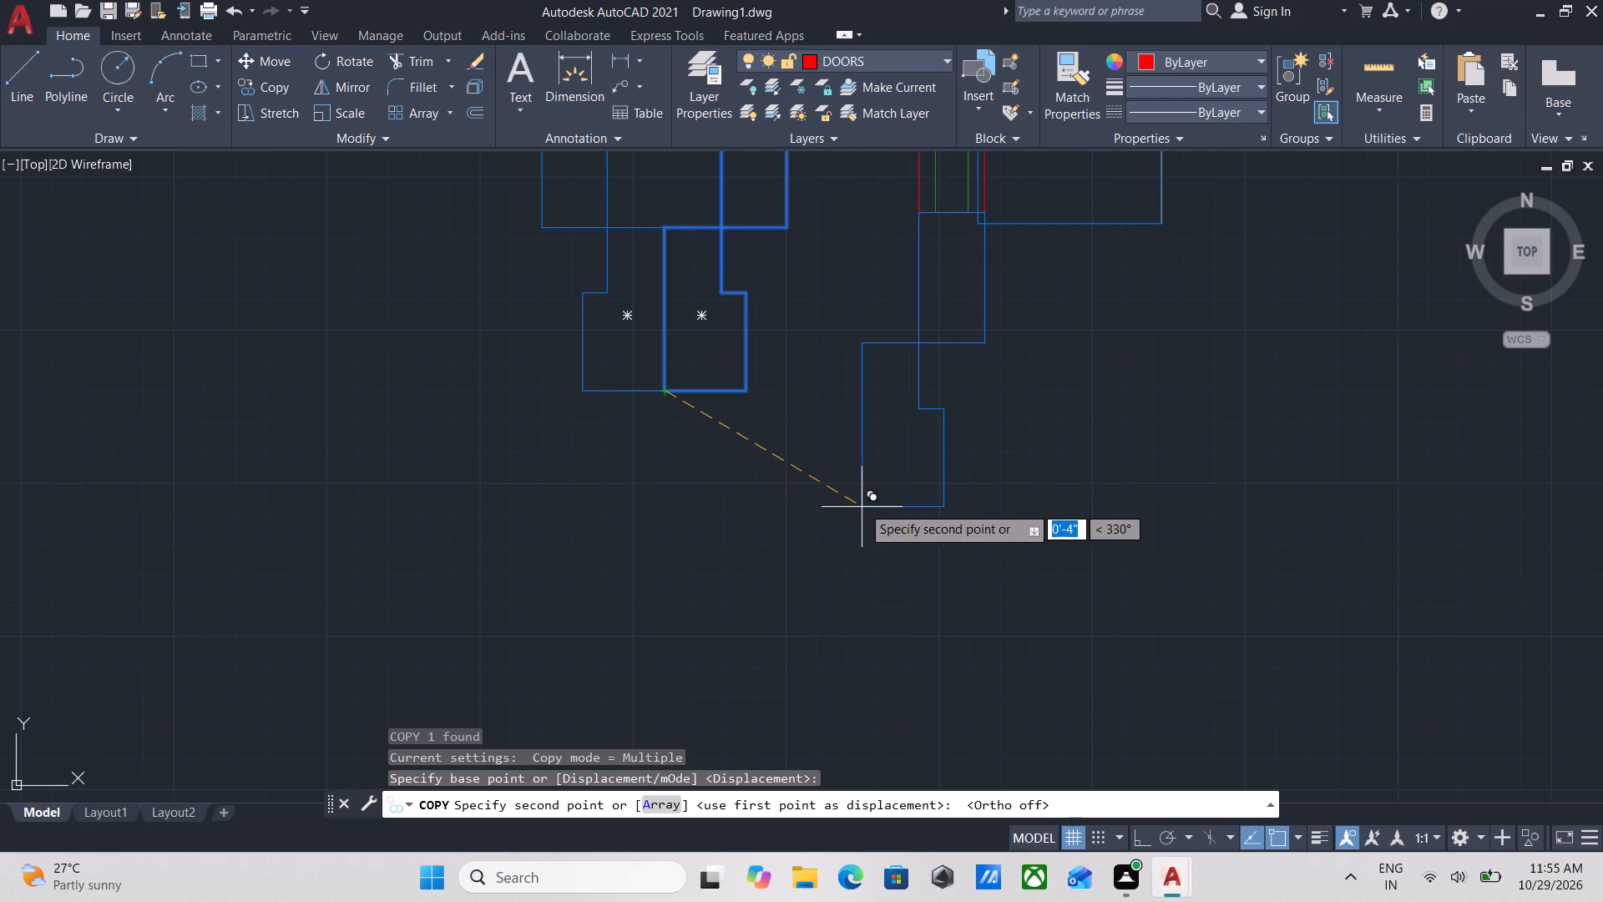
{"action": "middle_click_drag", "start_coordinate": [862, 505], "coordinate": [614, 496]}
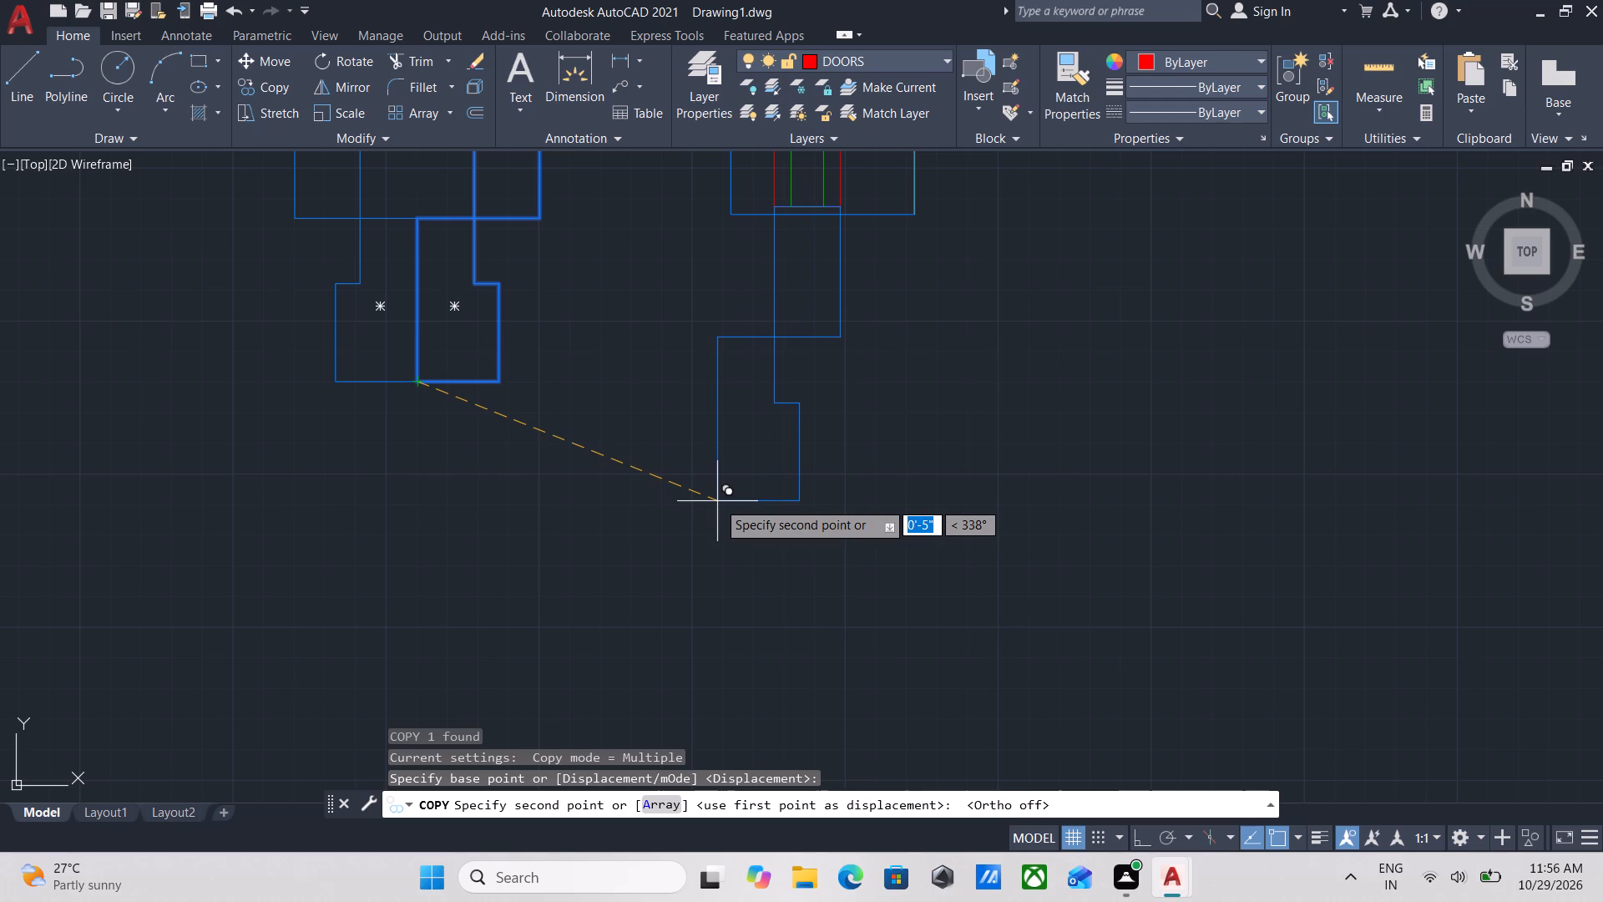
{"action": "scroll", "coordinate": [758, 541], "scroll_direction": "down", "scroll_amount": 2}
{"action": "middle_click_drag", "start_coordinate": [756, 537], "coordinate": [518, 550]}
{"action": "scroll", "coordinate": [826, 546], "scroll_direction": "down", "scroll_amount": 4}
{"action": "middle_click_drag", "start_coordinate": [822, 546], "coordinate": [691, 562]}
{"action": "scroll", "coordinate": [923, 497], "scroll_direction": "down", "scroll_amount": 2}
{"action": "middle_click_drag", "start_coordinate": [923, 497], "coordinate": [857, 438]}
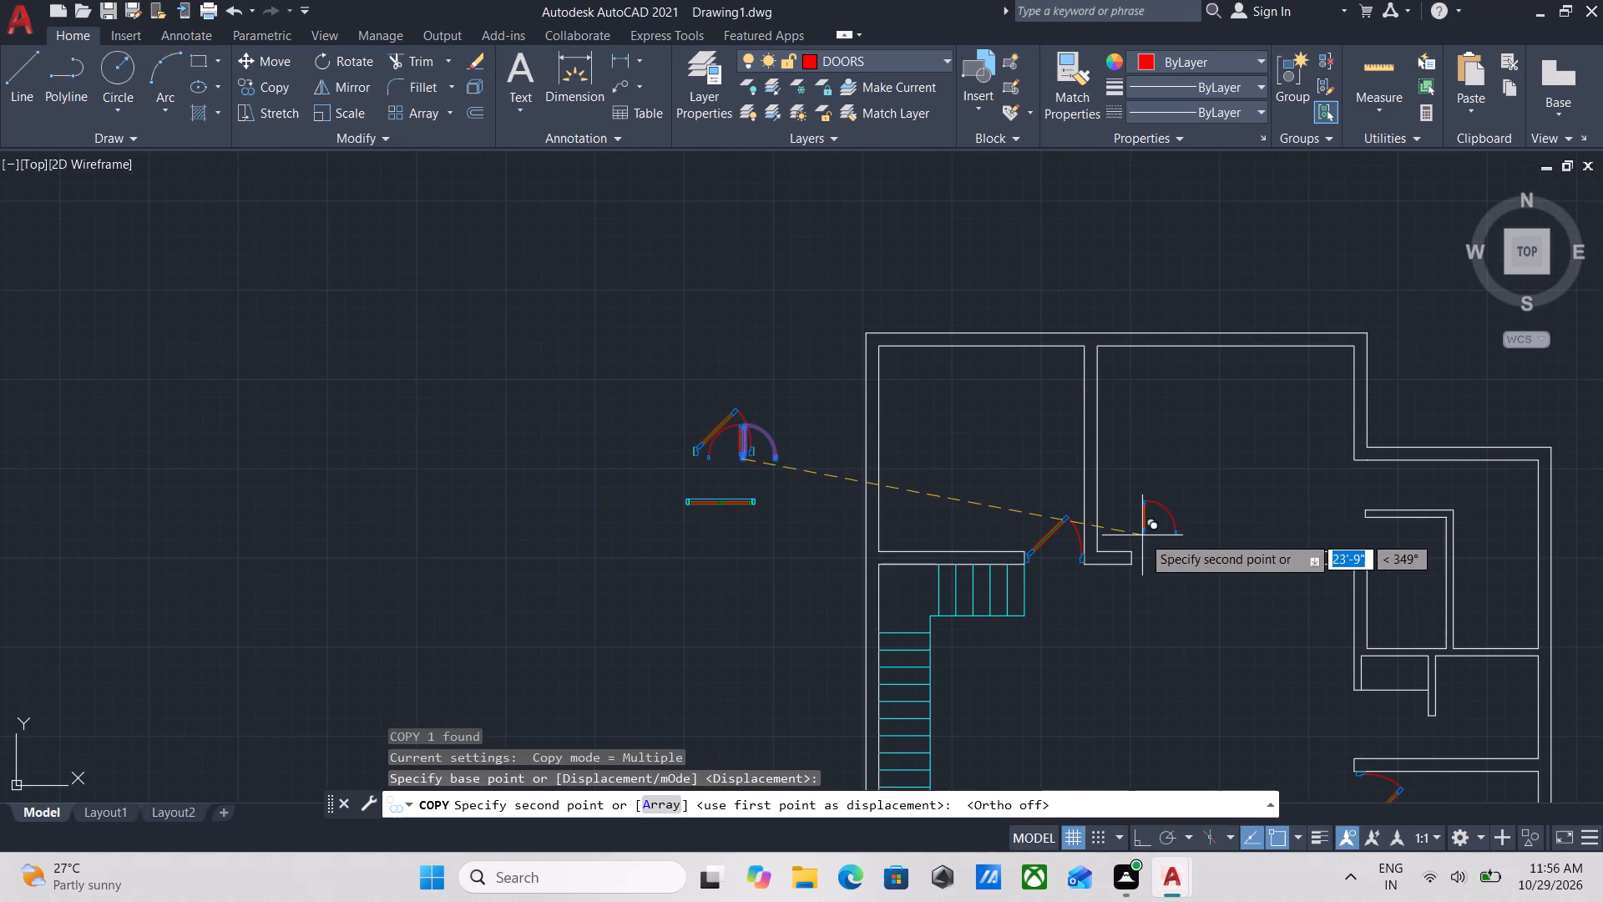
{"action": "middle_click_drag", "start_coordinate": [1142, 535], "coordinate": [1133, 443]}
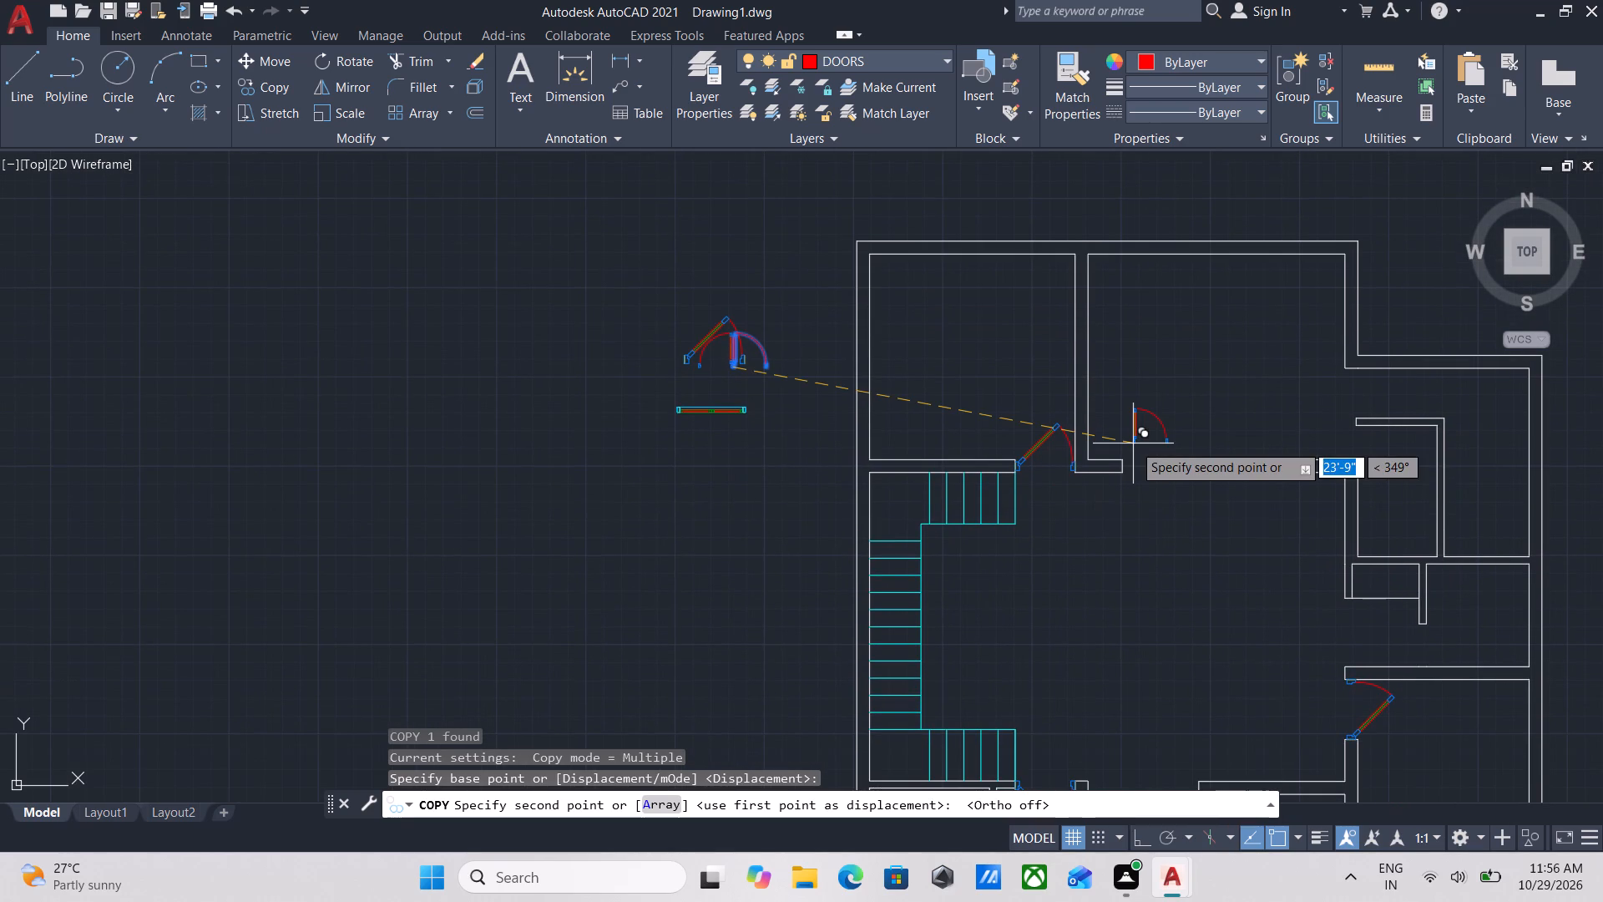
{"action": "scroll", "coordinate": [1156, 537], "scroll_direction": "down", "scroll_amount": 1}
{"action": "middle_click_drag", "start_coordinate": [1156, 539], "coordinate": [1103, 474]}
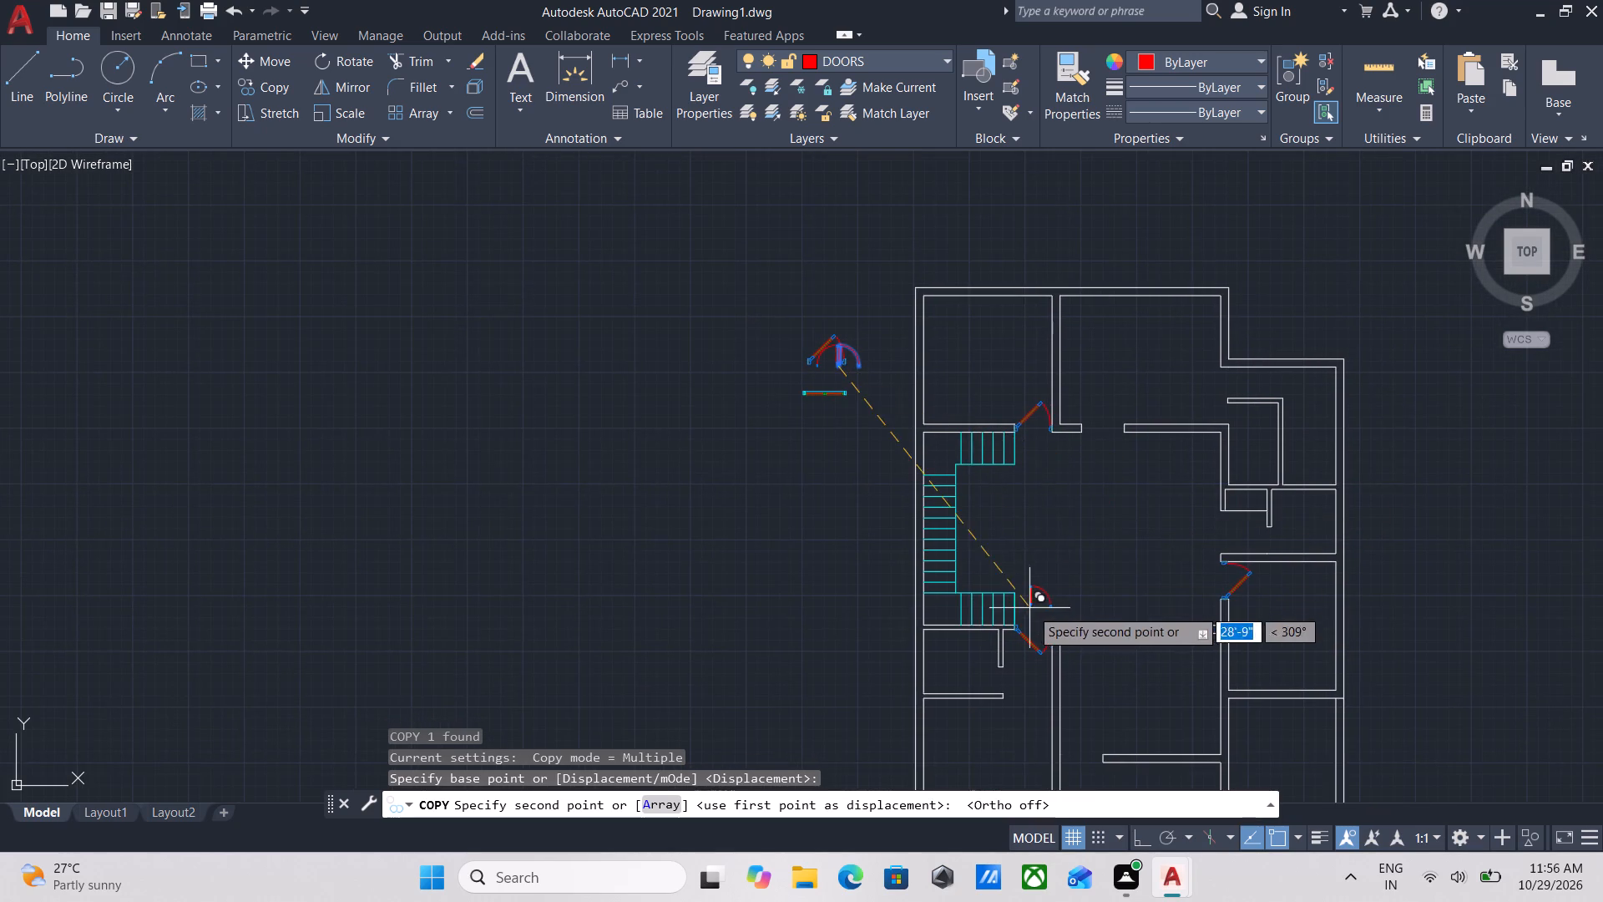
{"action": "scroll", "coordinate": [1090, 609], "scroll_direction": "up", "scroll_amount": 3}
{"action": "scroll", "coordinate": [1122, 521], "scroll_direction": "down", "scroll_amount": 2}
{"action": "middle_click_drag", "start_coordinate": [1122, 521], "coordinate": [1173, 437]}
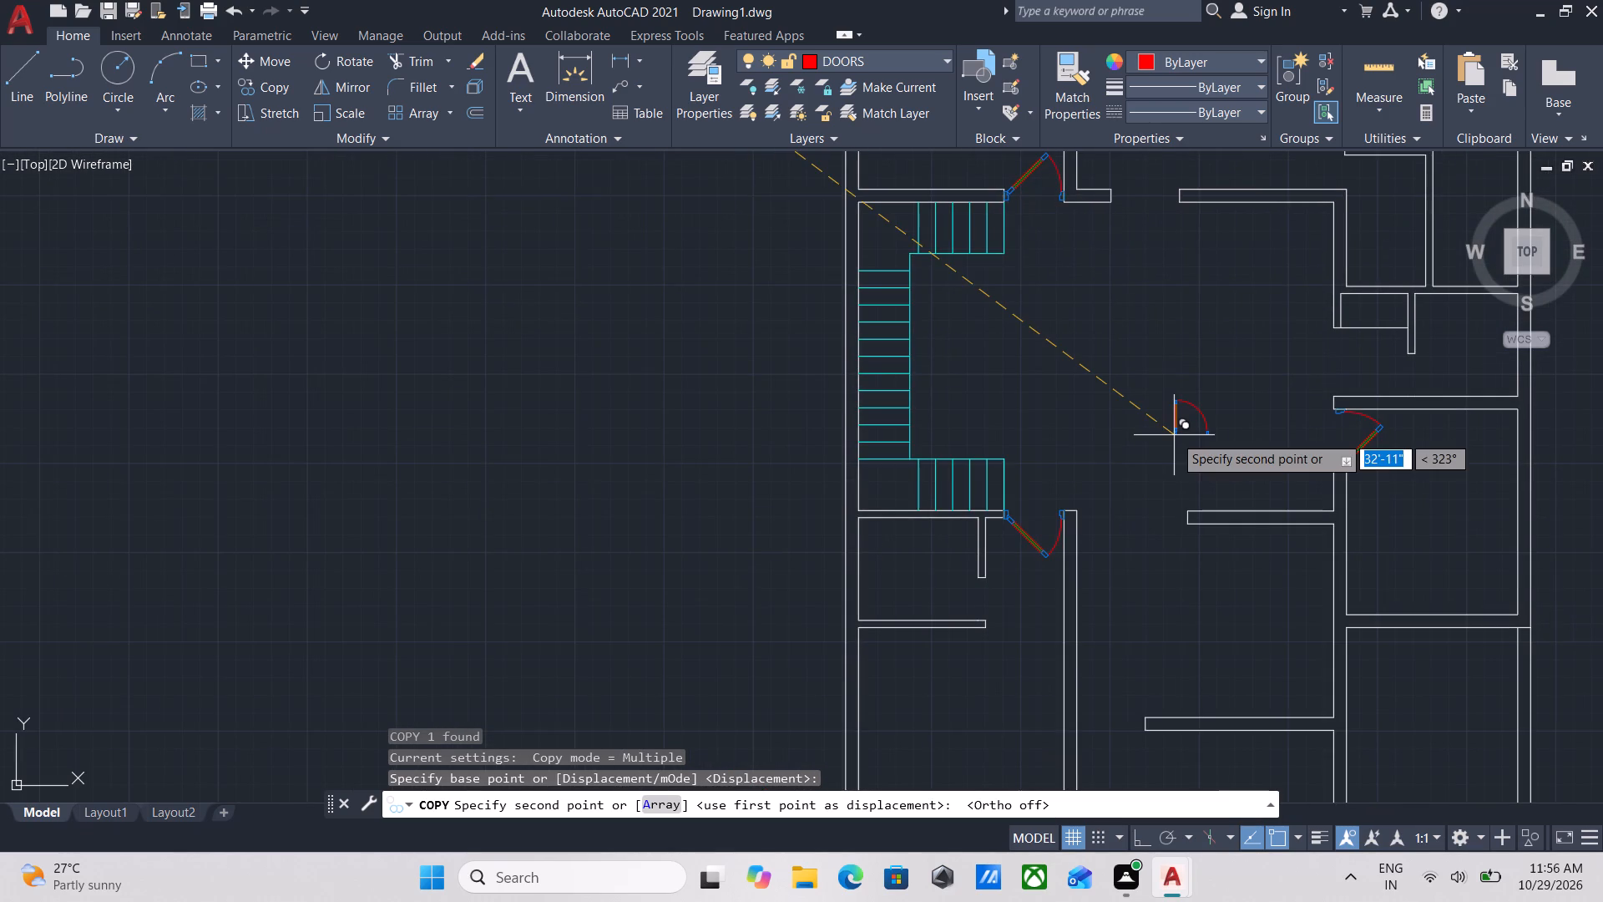
{"action": "scroll", "coordinate": [1174, 435], "scroll_direction": "down", "scroll_amount": 1}
{"action": "middle_click_drag", "start_coordinate": [1174, 435], "coordinate": [1130, 449]}
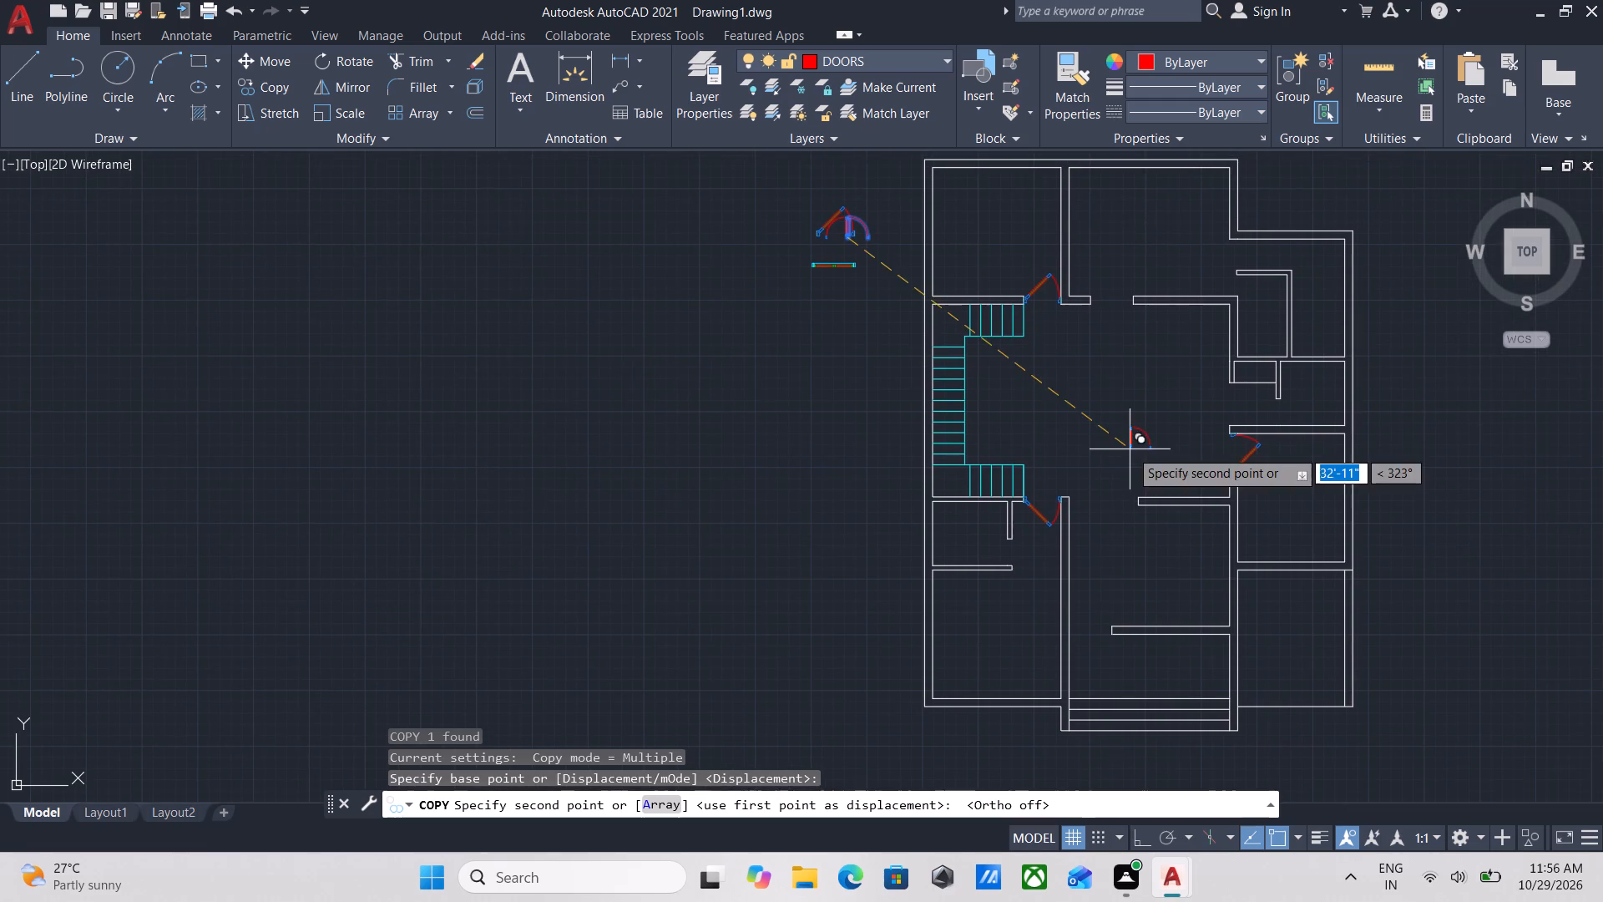
{"action": "scroll", "coordinate": [1006, 583], "scroll_direction": "up", "scroll_amount": 10}
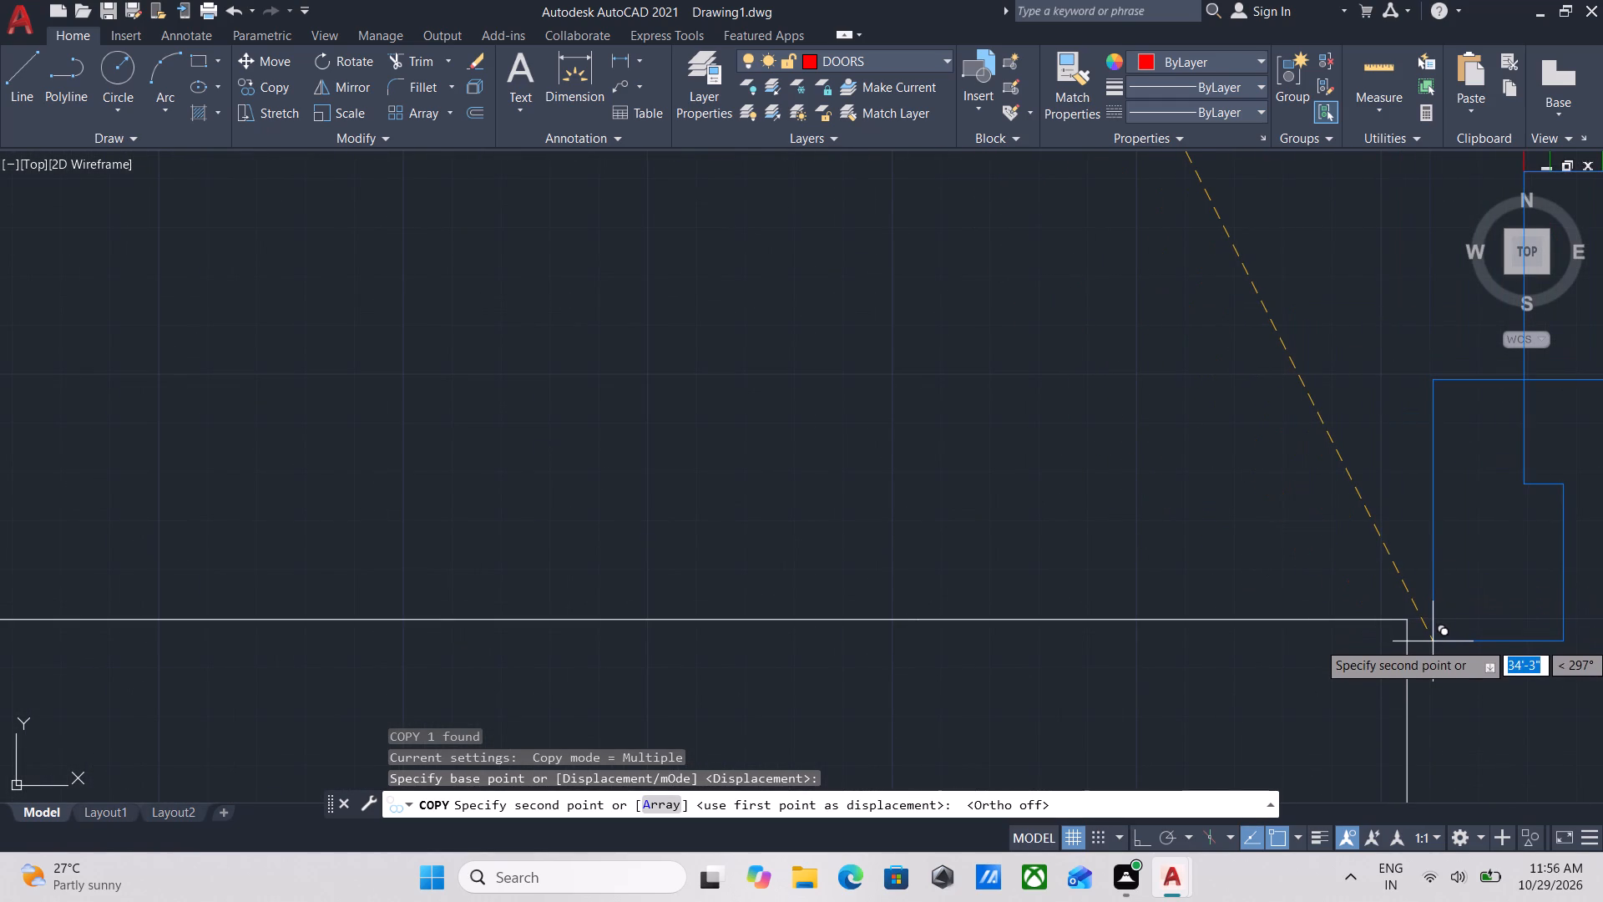
{"action": "left_click", "coordinate": [1413, 620]}
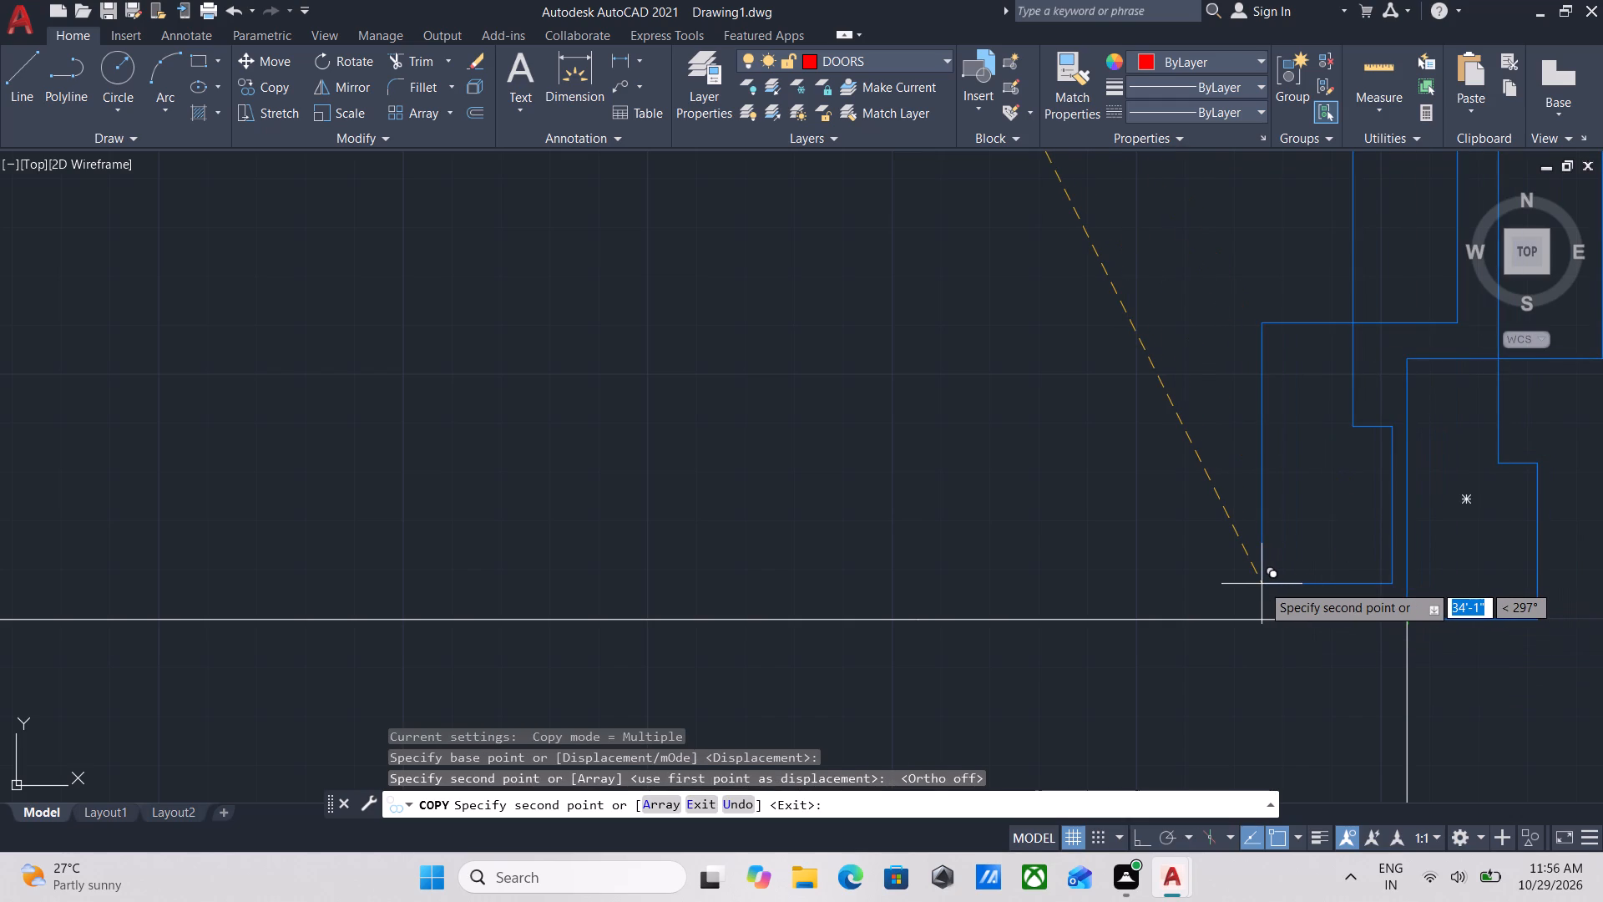
{"action": "key", "text": "Escape"}
Rotate the copied door 90° counterclockwise about the wall end's upper corner so it spans the small room's opening.
{"action": "scroll", "coordinate": [1262, 584], "scroll_direction": "down", "scroll_amount": 3}
{"action": "middle_click_drag", "start_coordinate": [1310, 541], "coordinate": [1139, 688]}
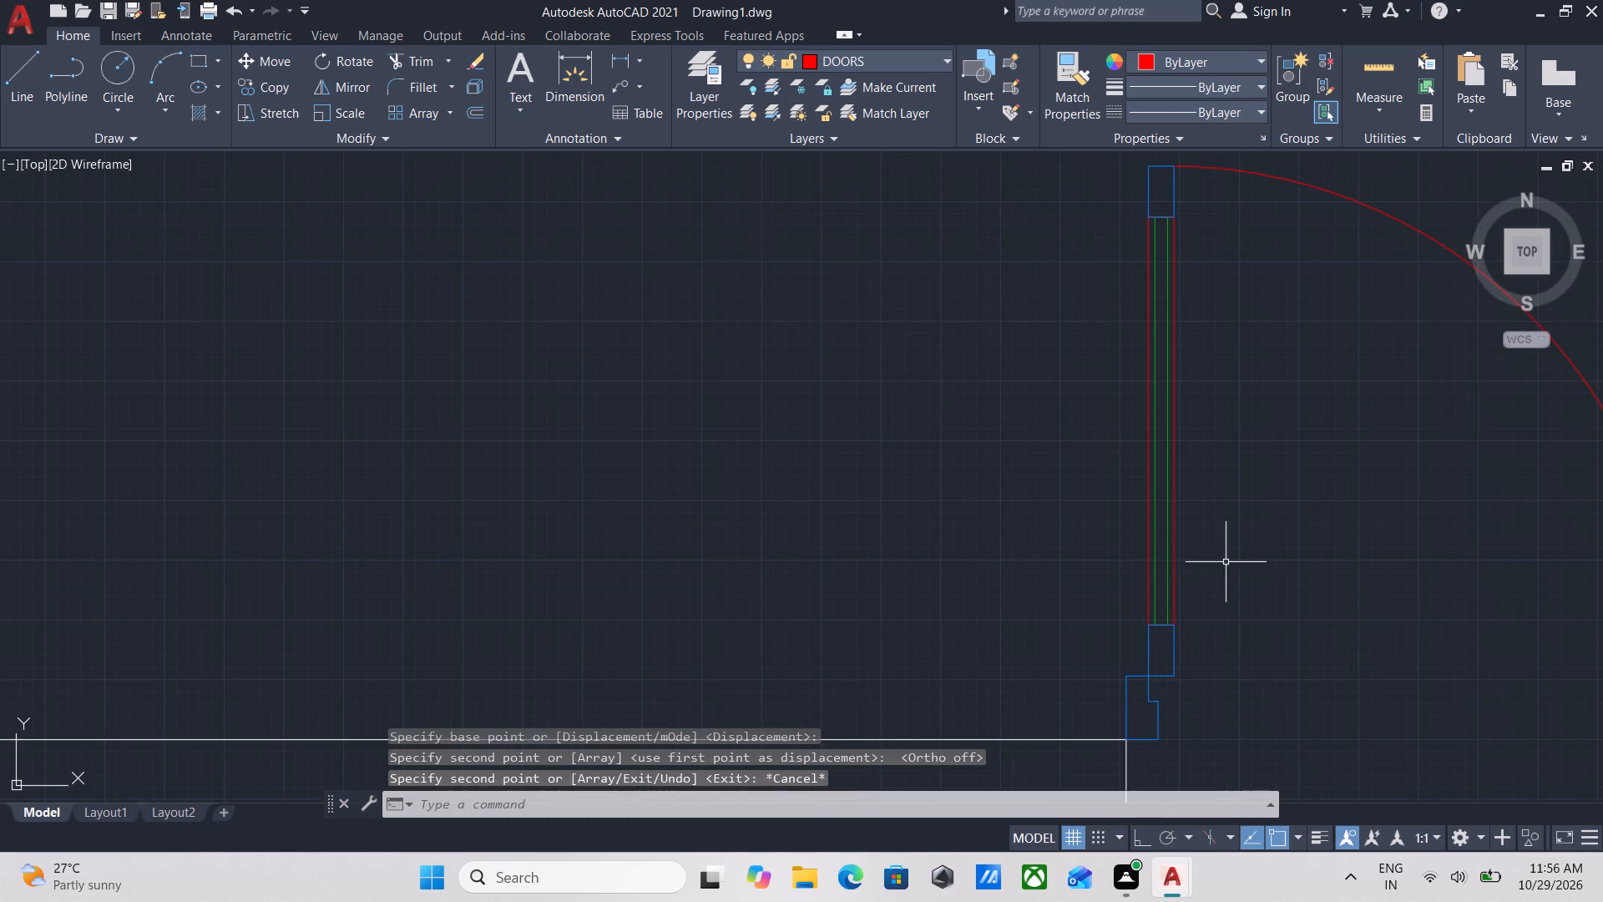
{"action": "scroll", "coordinate": [1226, 562], "scroll_direction": "down", "scroll_amount": 1}
{"action": "middle_click_drag", "start_coordinate": [1226, 562], "coordinate": [1150, 645]}
{"action": "left_click", "coordinate": [1207, 614]}
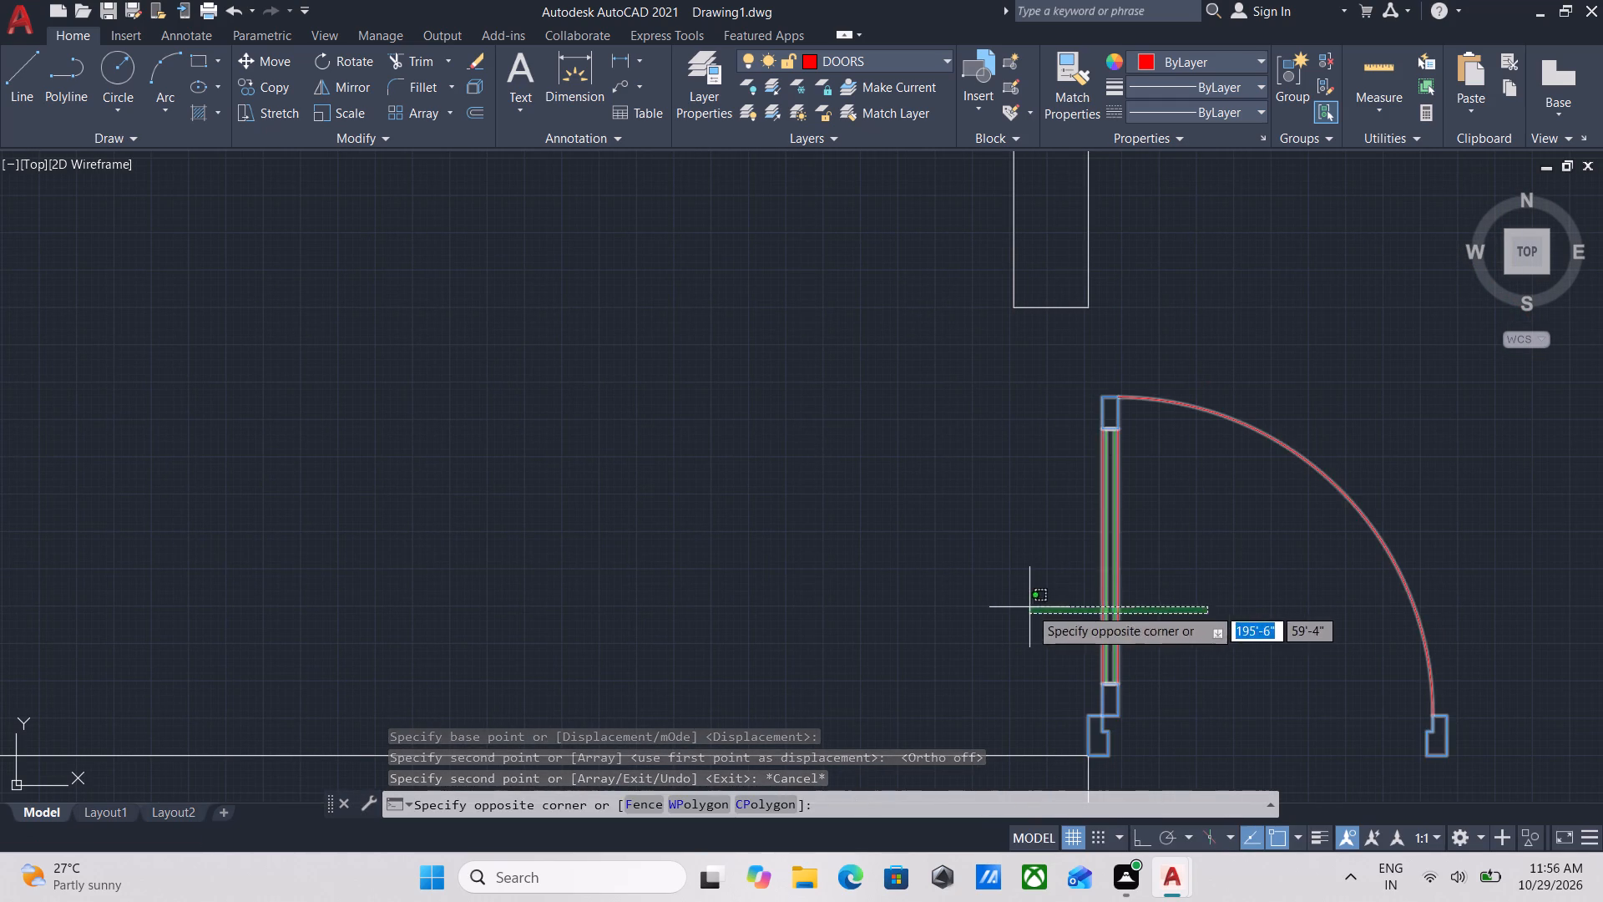
{"action": "left_click", "coordinate": [1029, 607]}
{"action": "type", "text": "RO"}
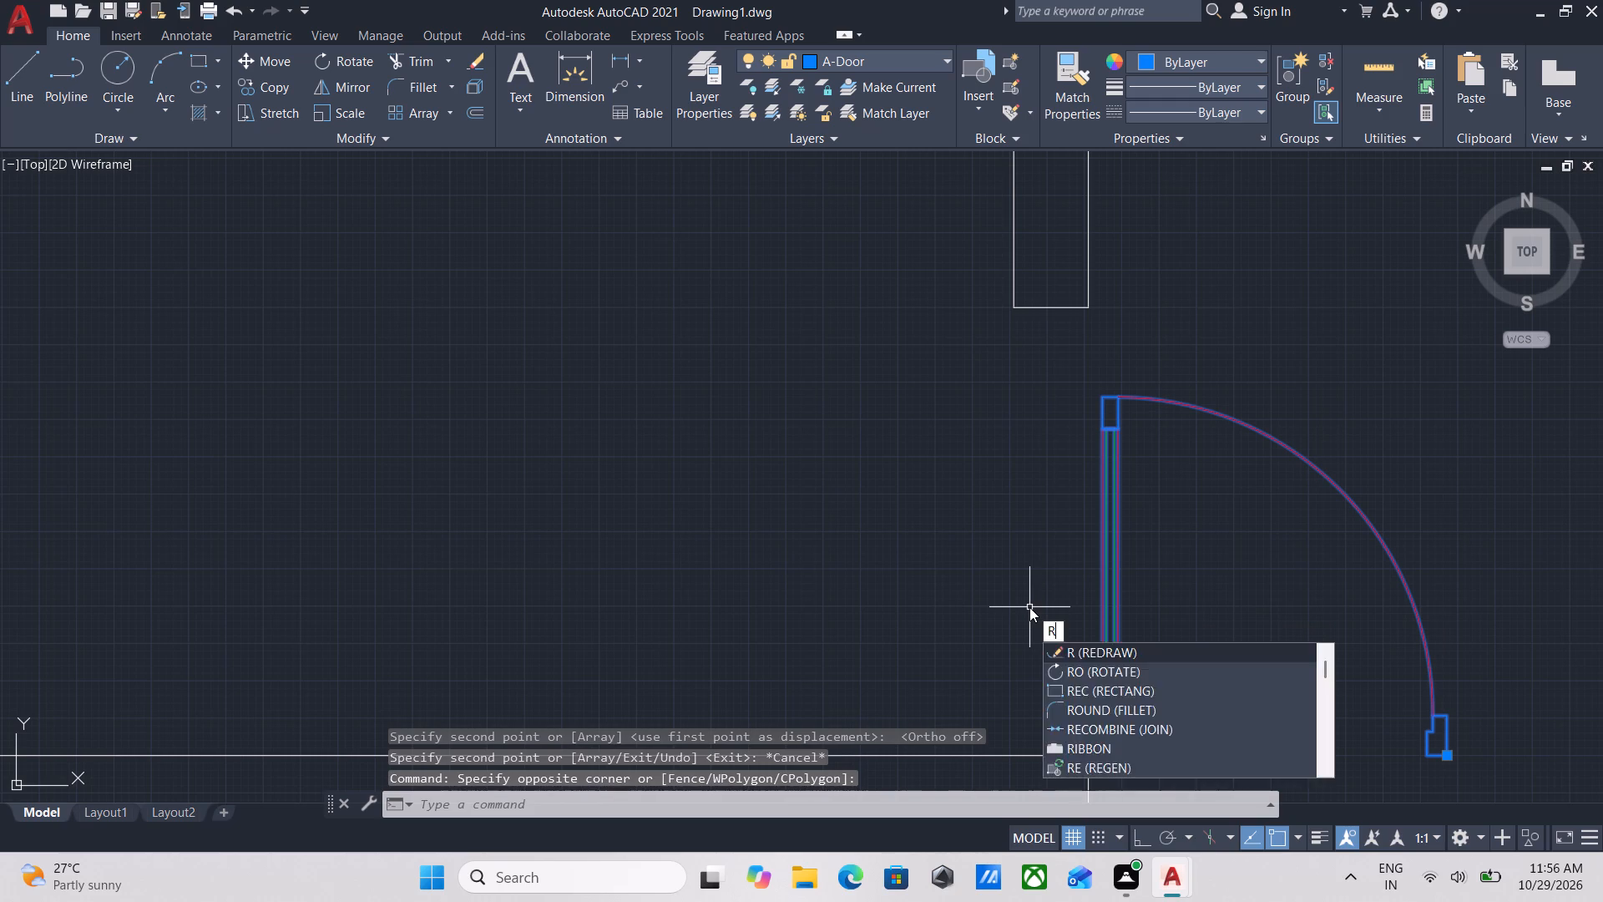
{"action": "key", "text": "Return"}
{"action": "scroll", "coordinate": [1119, 804], "scroll_direction": "up", "scroll_amount": 1}
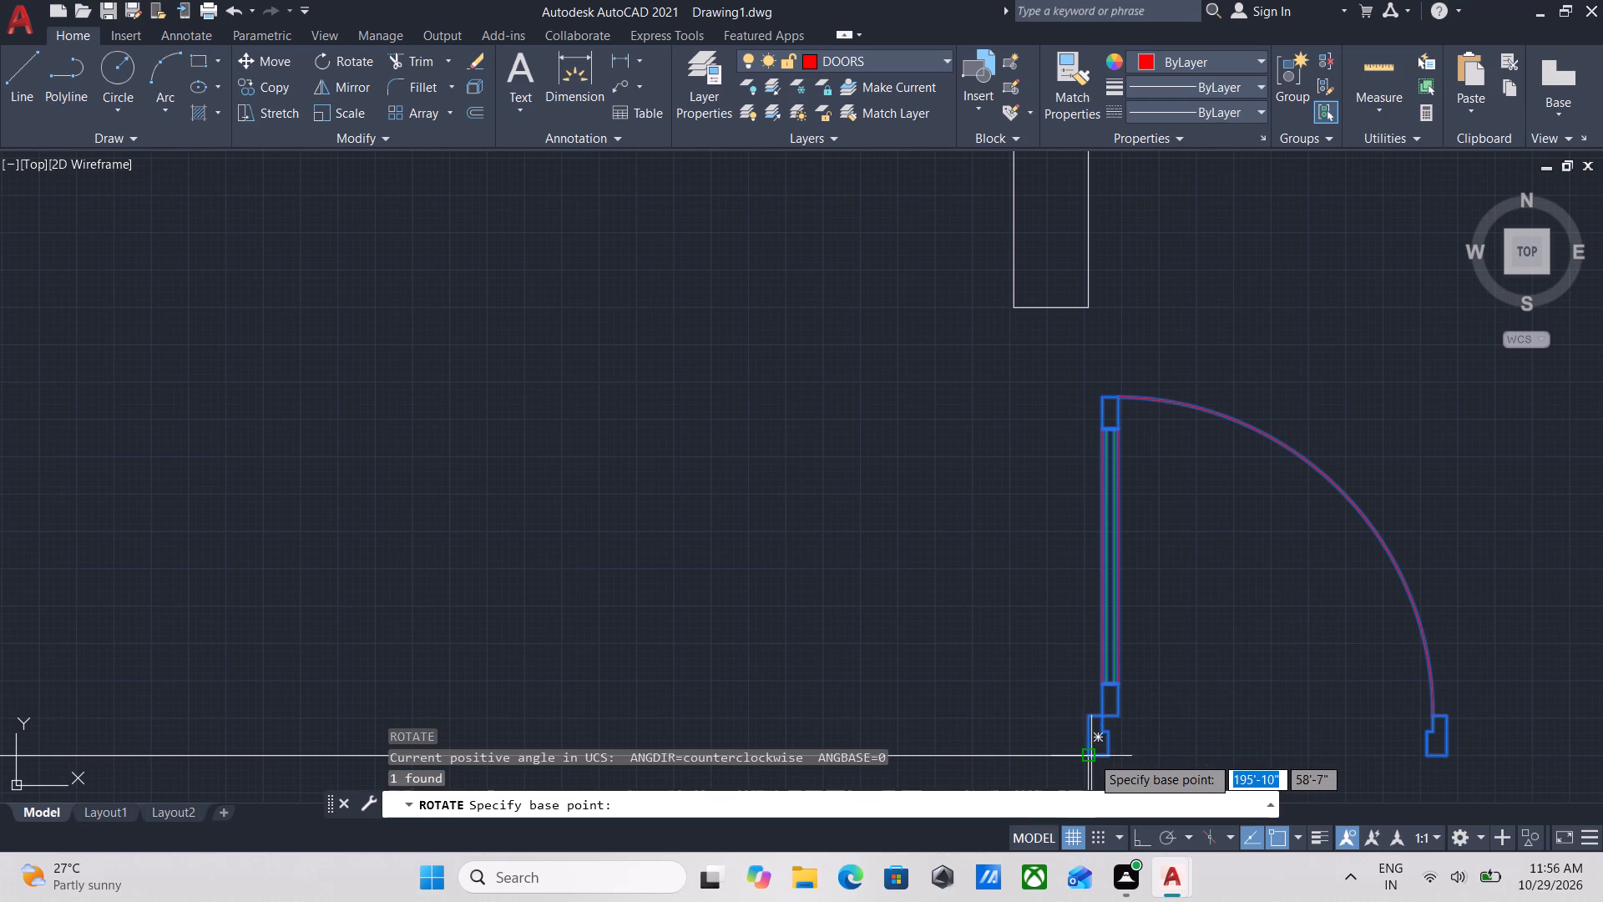
{"action": "left_click", "coordinate": [1091, 756]}
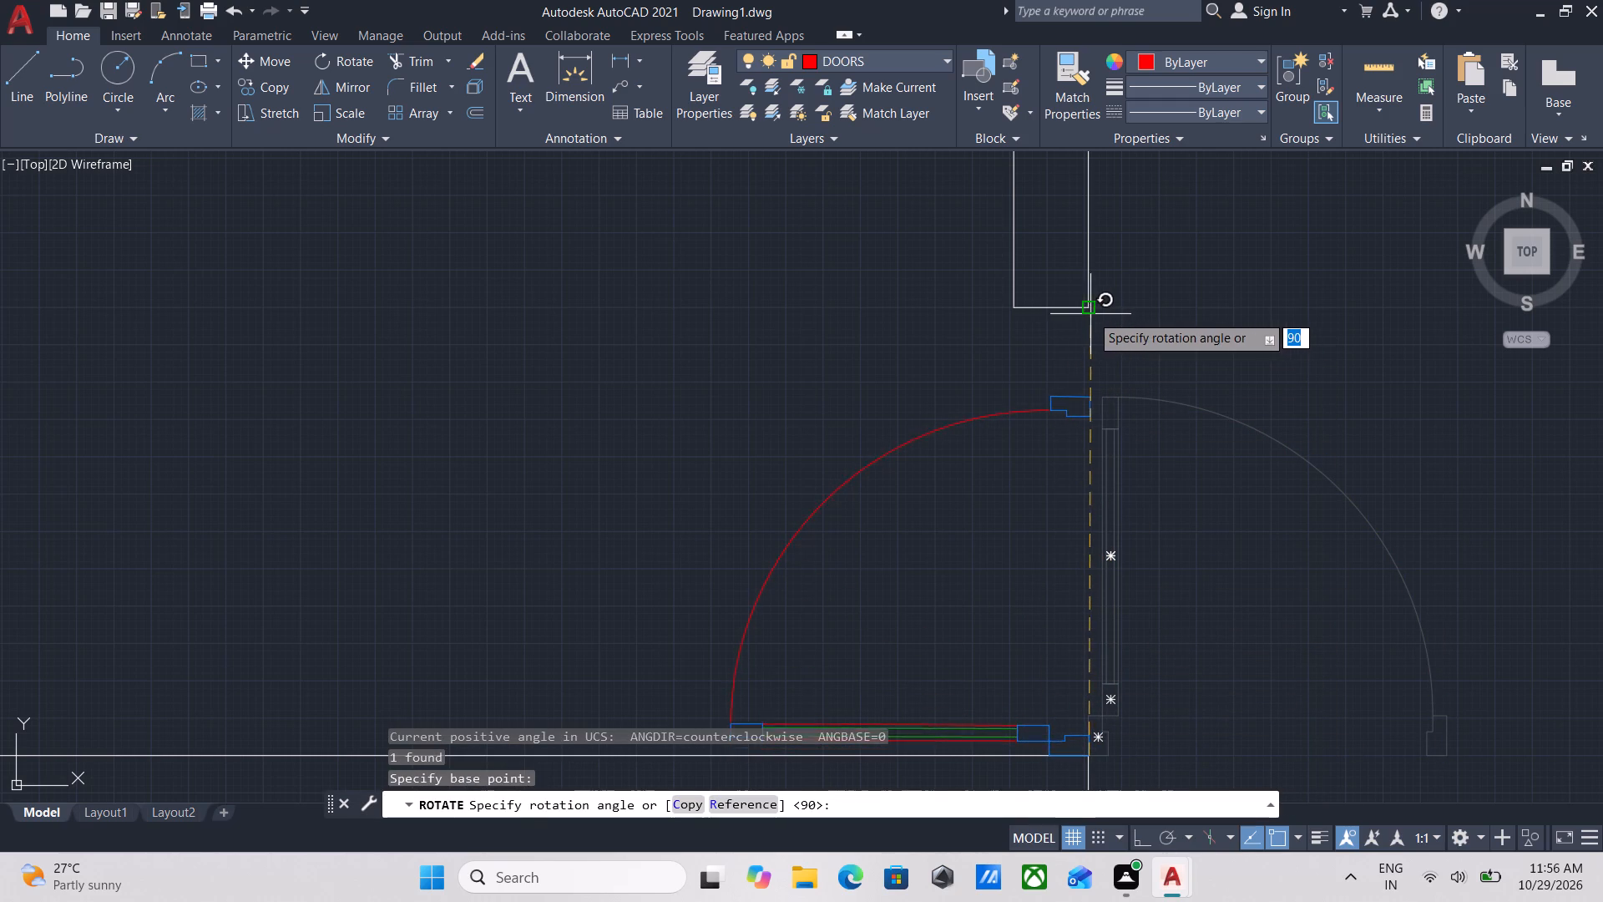
{"action": "scroll", "coordinate": [1094, 314], "scroll_direction": "down", "scroll_amount": 3}
{"action": "scroll", "coordinate": [1094, 314], "scroll_direction": "up", "scroll_amount": 2}
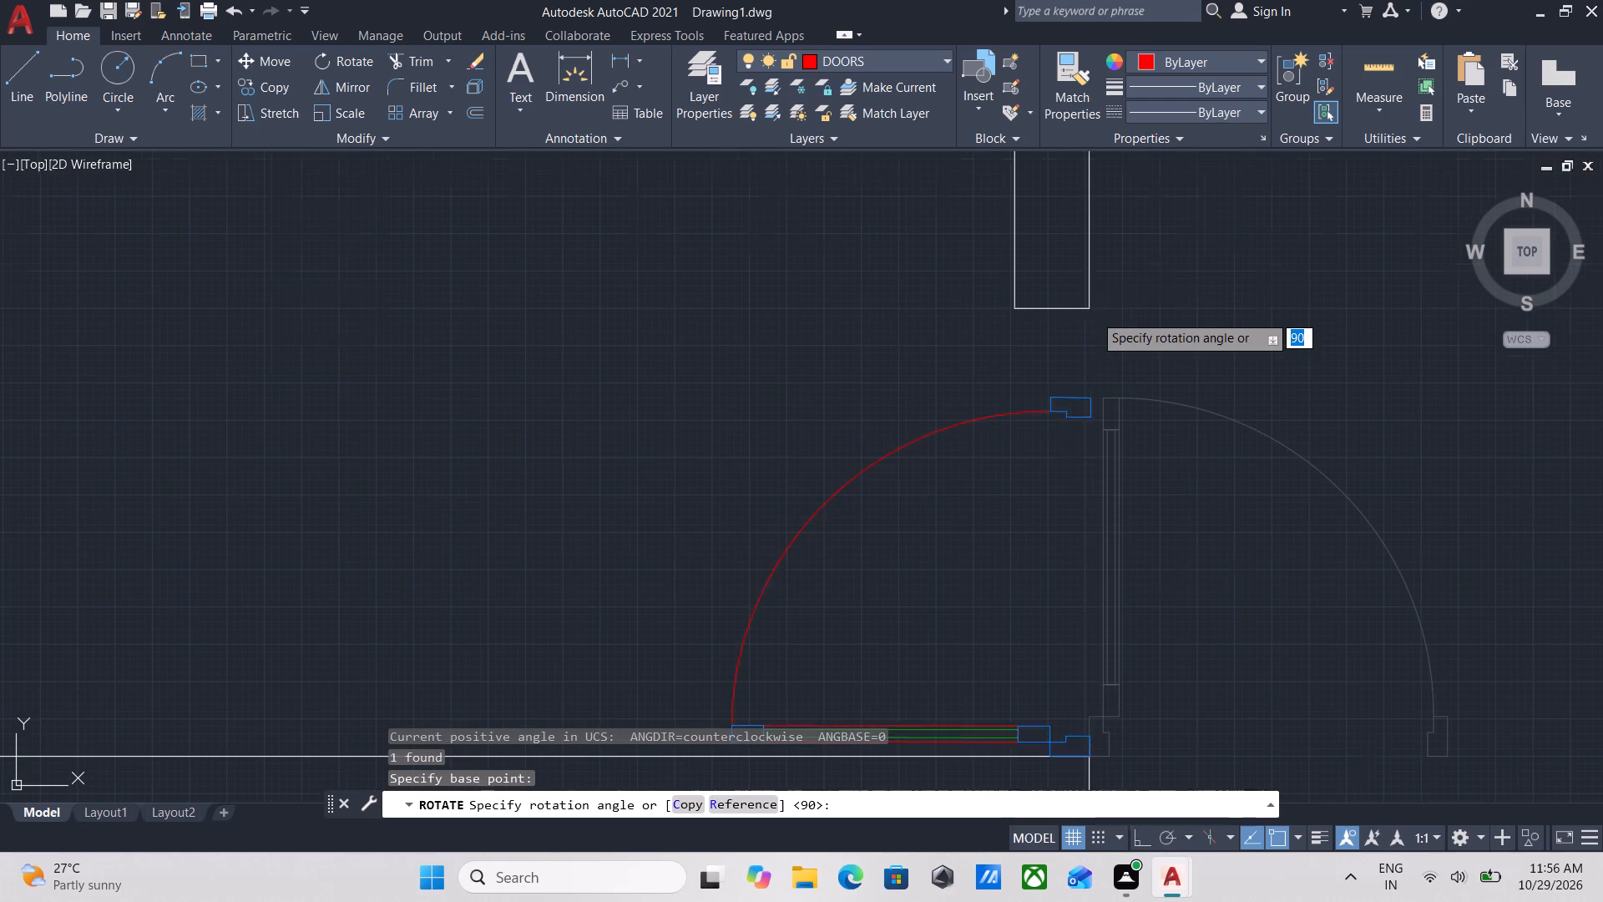
{"action": "left_click", "coordinate": [1094, 314]}
{"action": "middle_click_drag", "start_coordinate": [1178, 492], "coordinate": [1172, 395]}
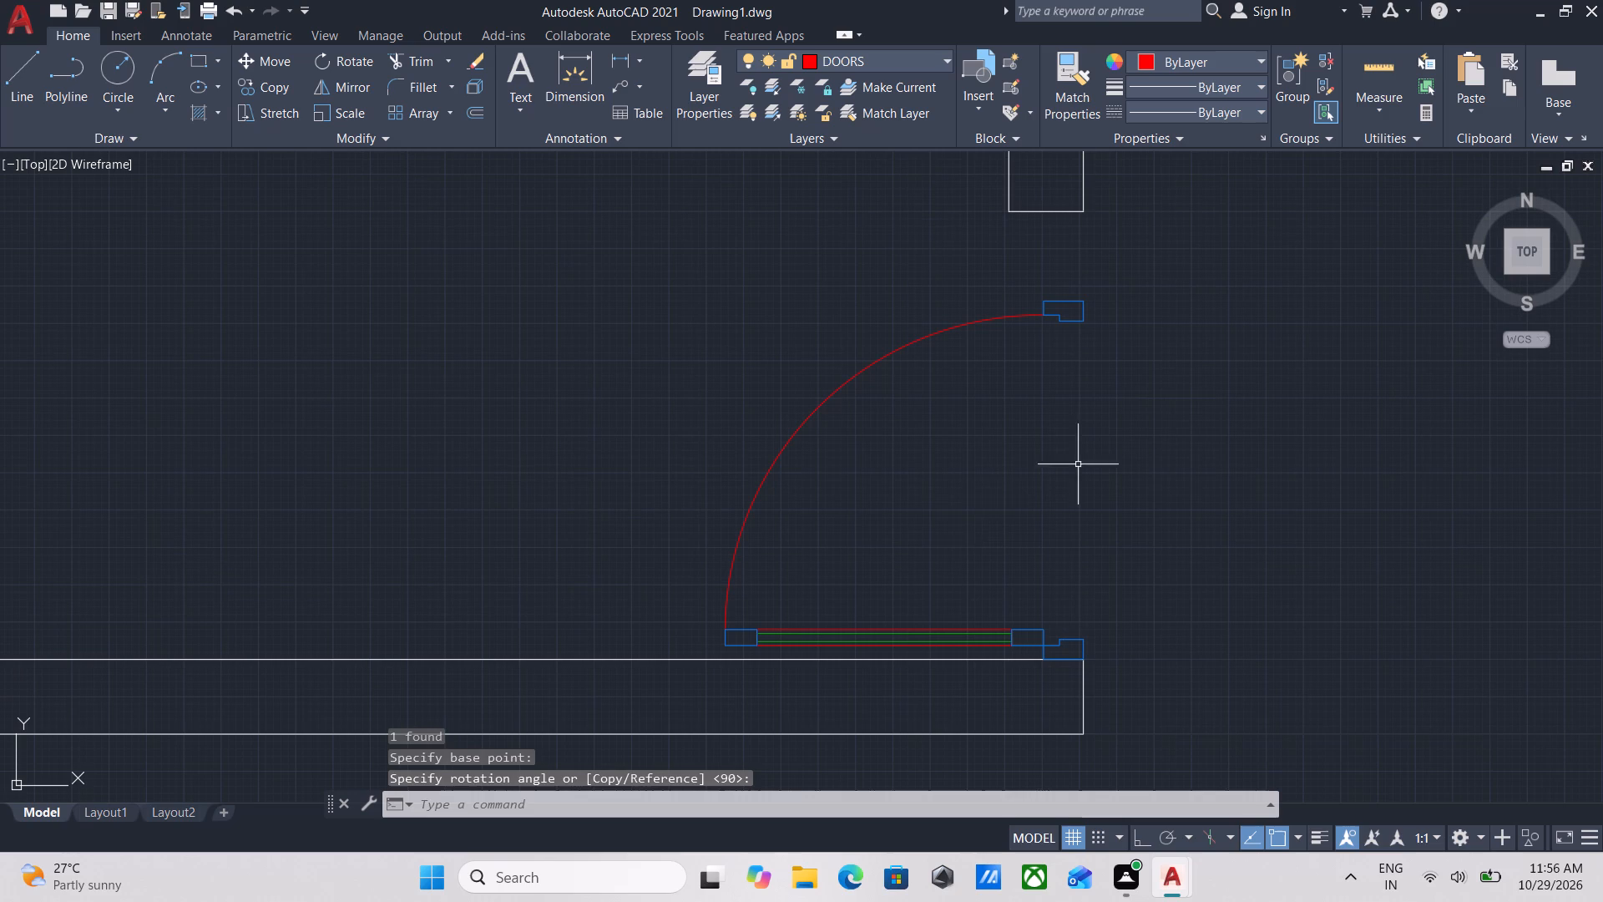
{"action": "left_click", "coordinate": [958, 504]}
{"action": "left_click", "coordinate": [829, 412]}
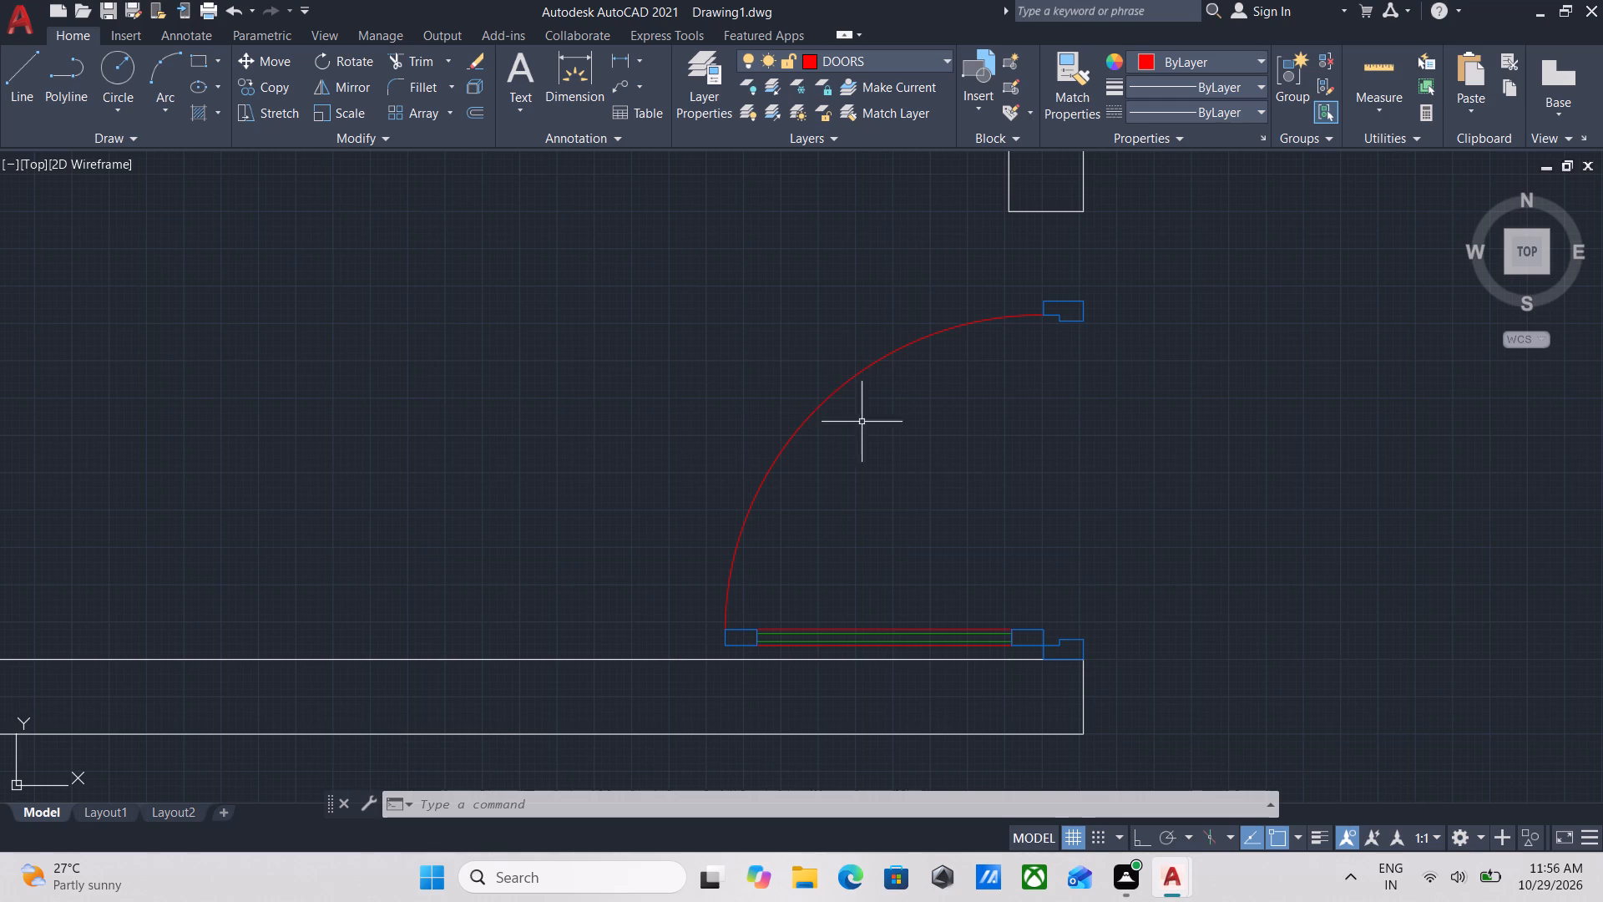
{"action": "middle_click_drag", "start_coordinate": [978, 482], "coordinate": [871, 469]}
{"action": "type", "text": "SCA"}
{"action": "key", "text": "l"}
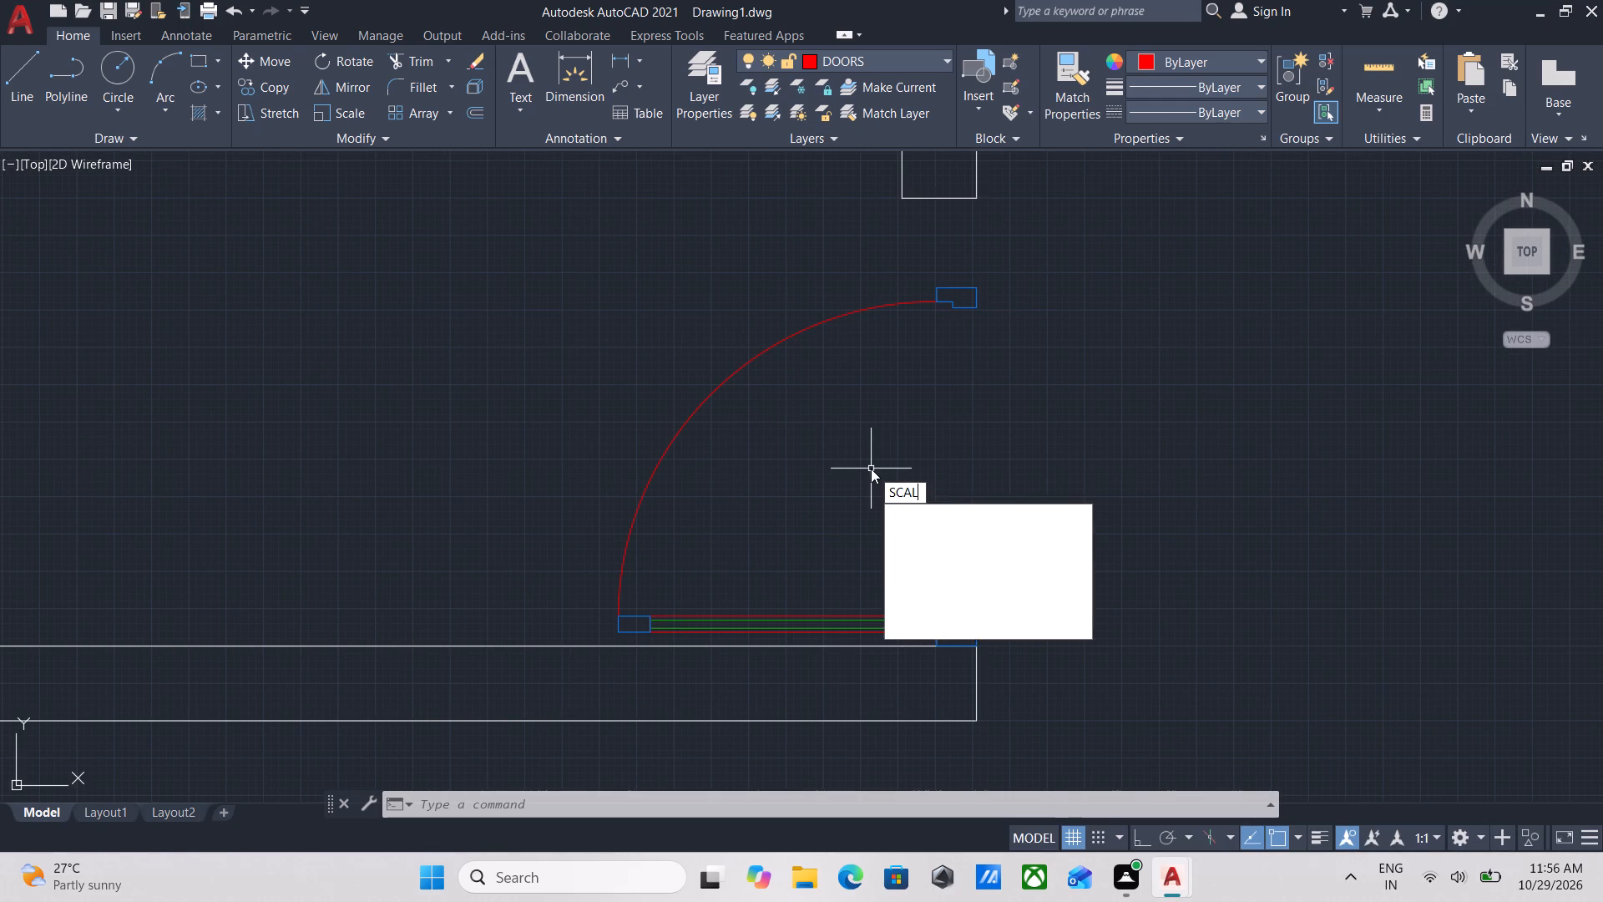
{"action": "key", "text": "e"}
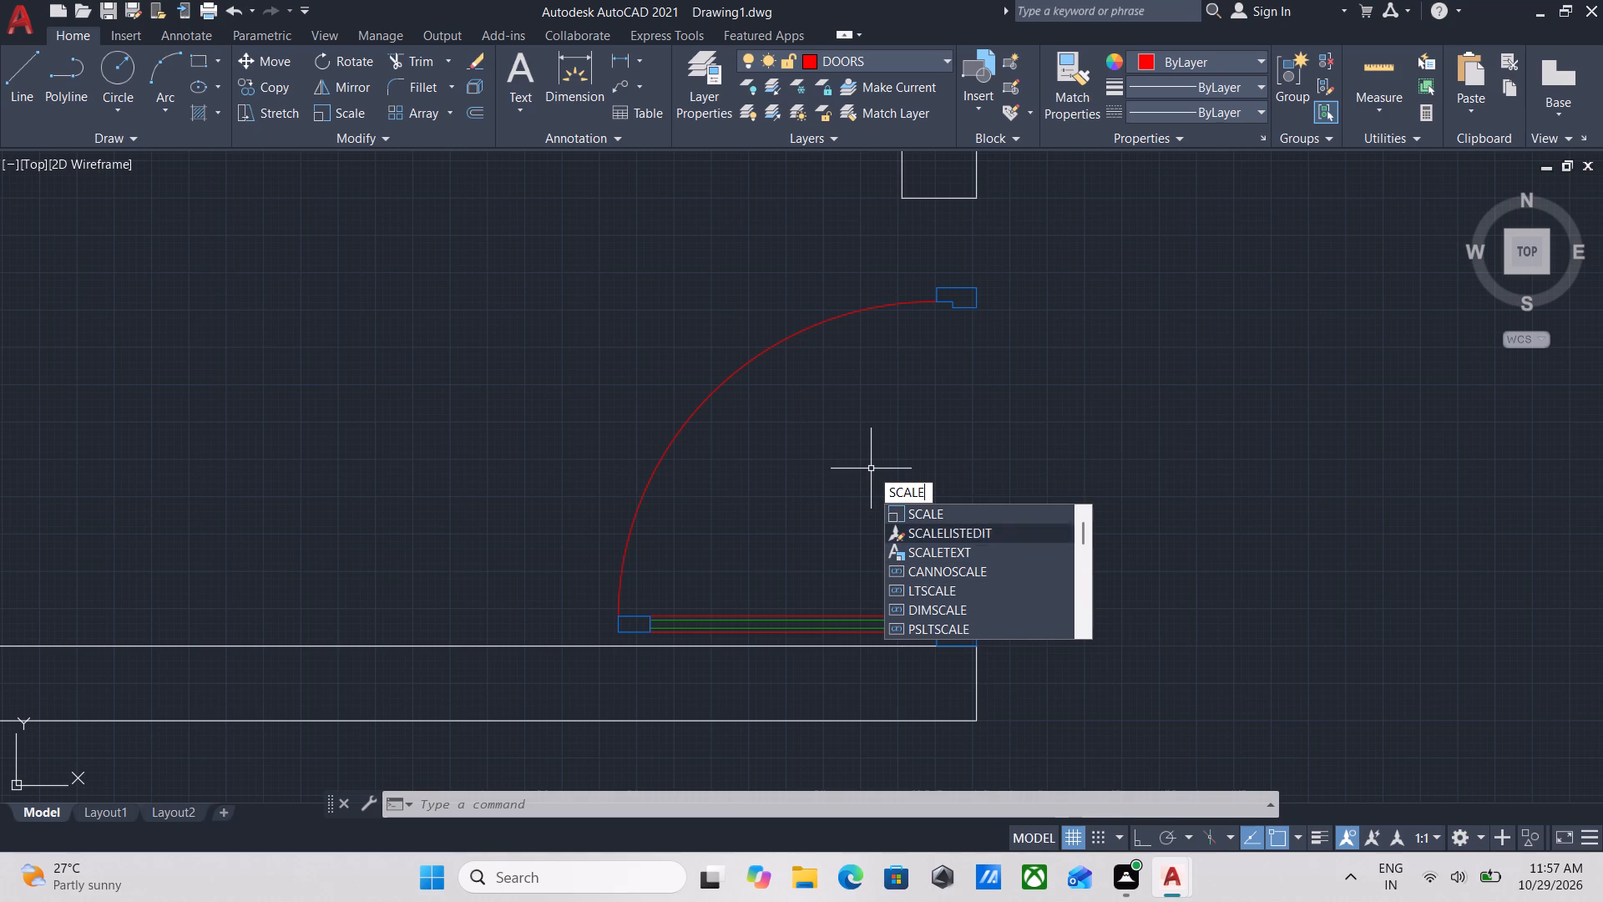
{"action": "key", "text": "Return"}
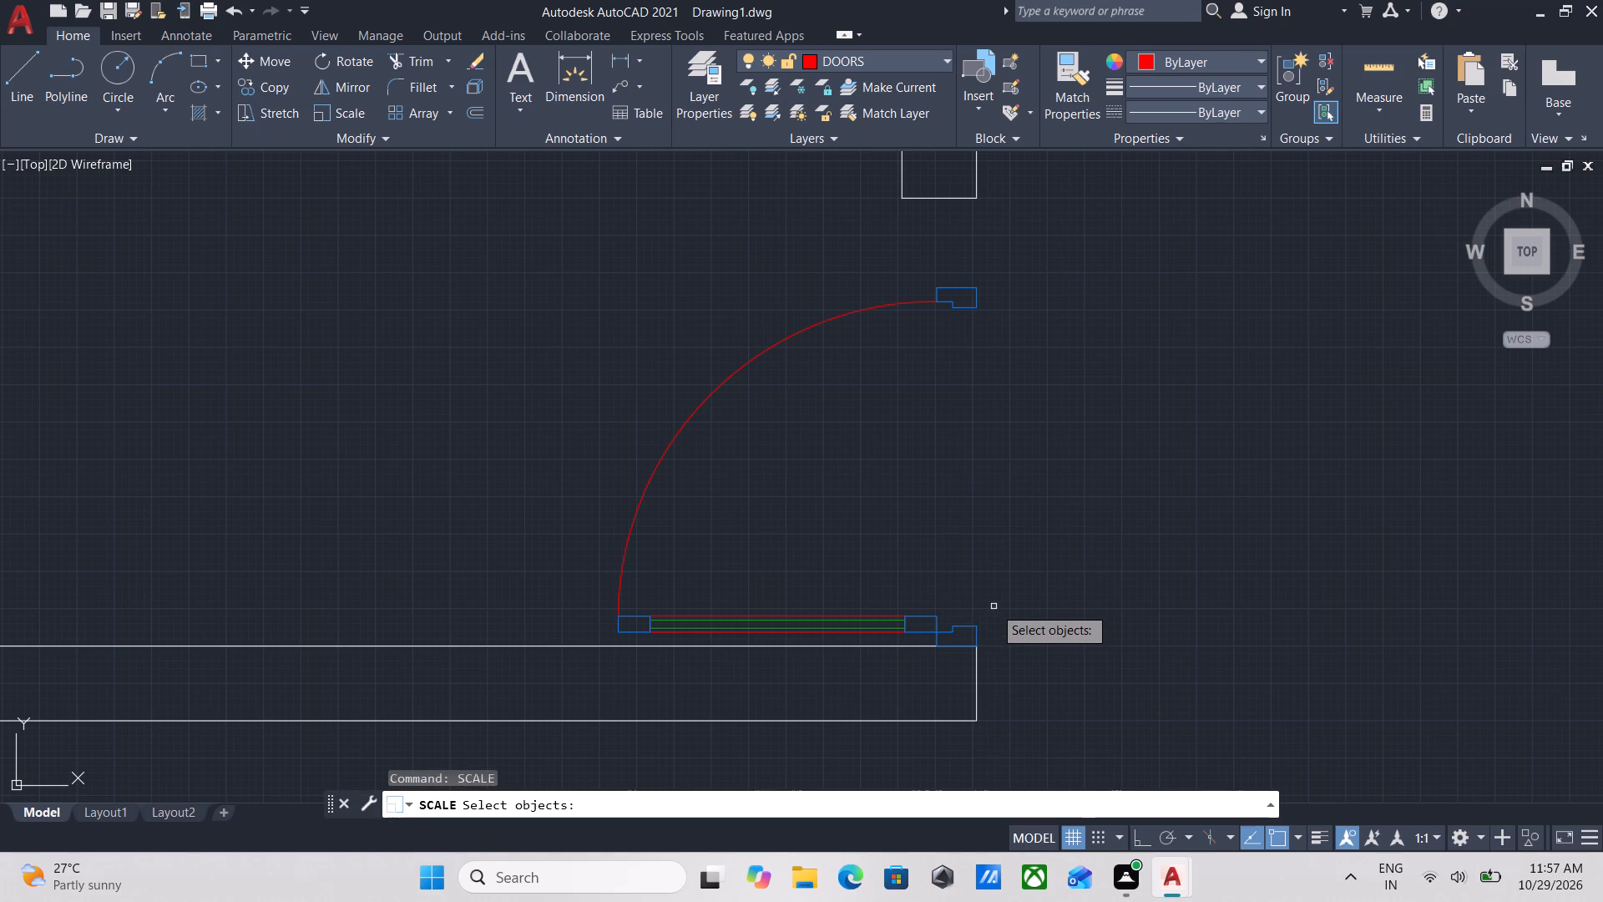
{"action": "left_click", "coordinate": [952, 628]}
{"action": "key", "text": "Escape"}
Scale the small room's door by reference about its lower outer frame corner so its upper frame corner meets the upper wall end's corner.
{"action": "scroll", "coordinate": [973, 630], "scroll_direction": "up", "scroll_amount": 2}
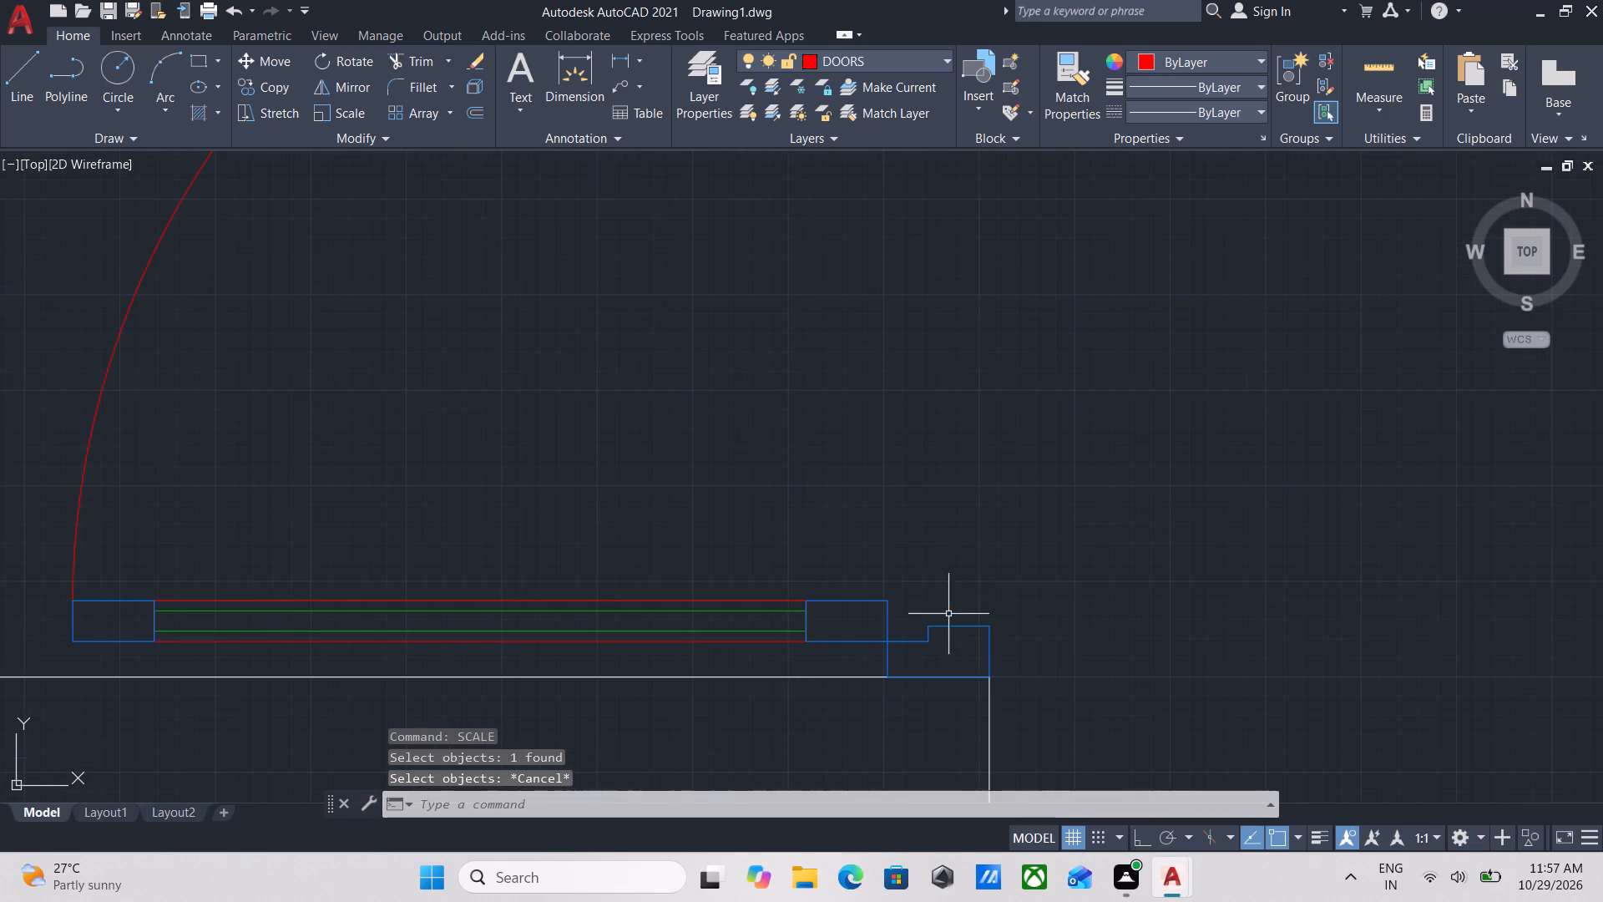
{"action": "left_click", "coordinate": [932, 545]}
{"action": "left_click", "coordinate": [791, 612]}
{"action": "type", "text": "SCA"}
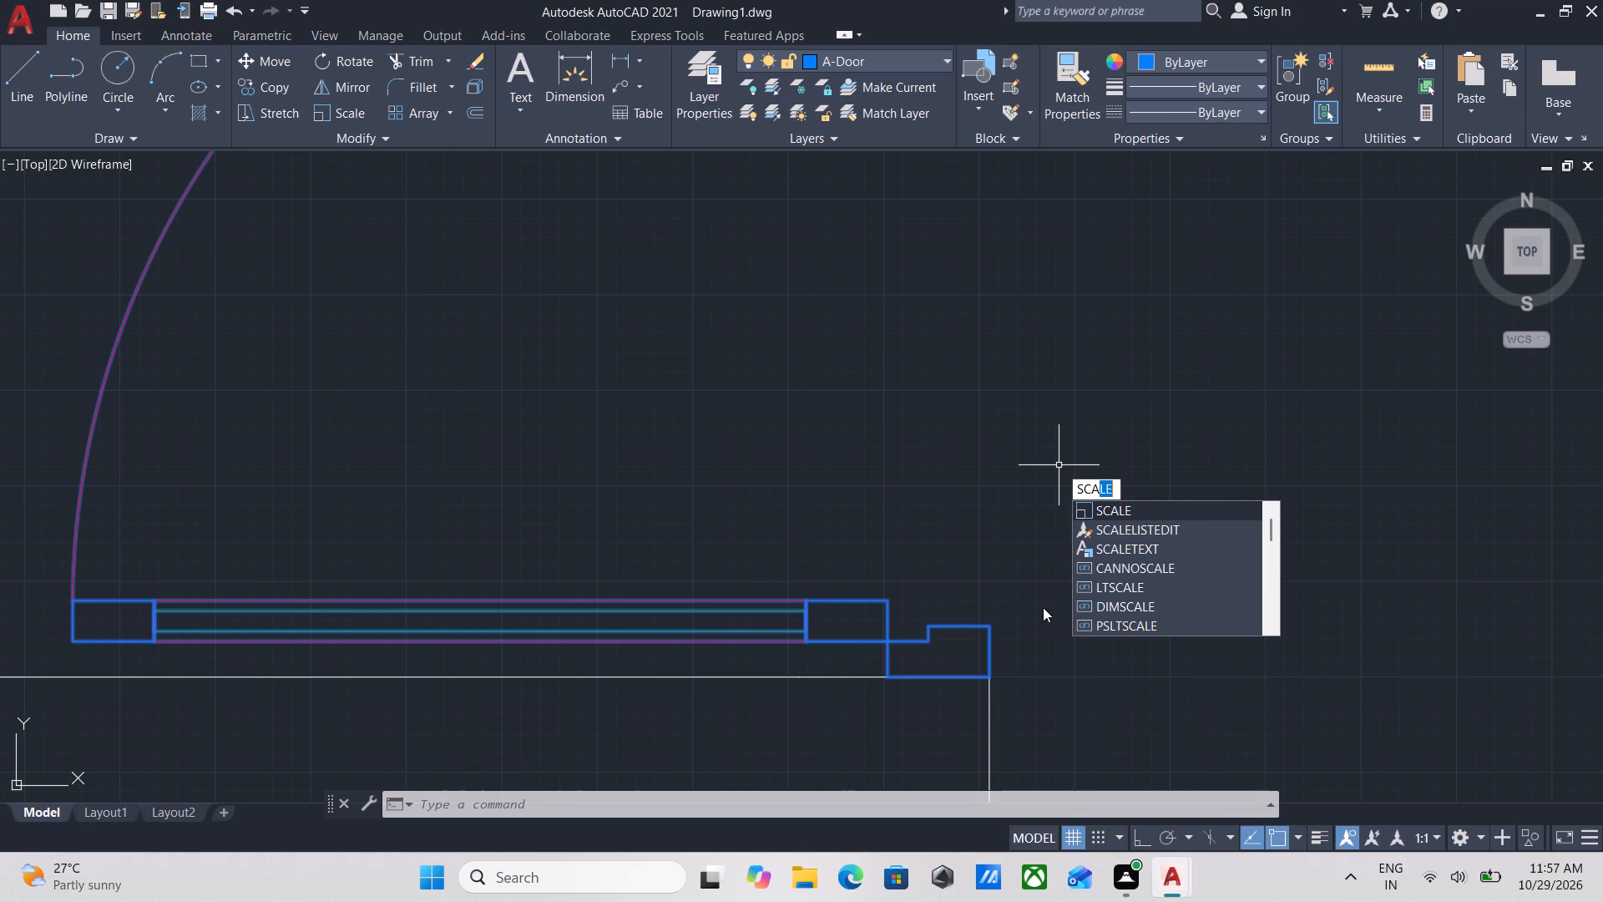
{"action": "key", "text": "Return"}
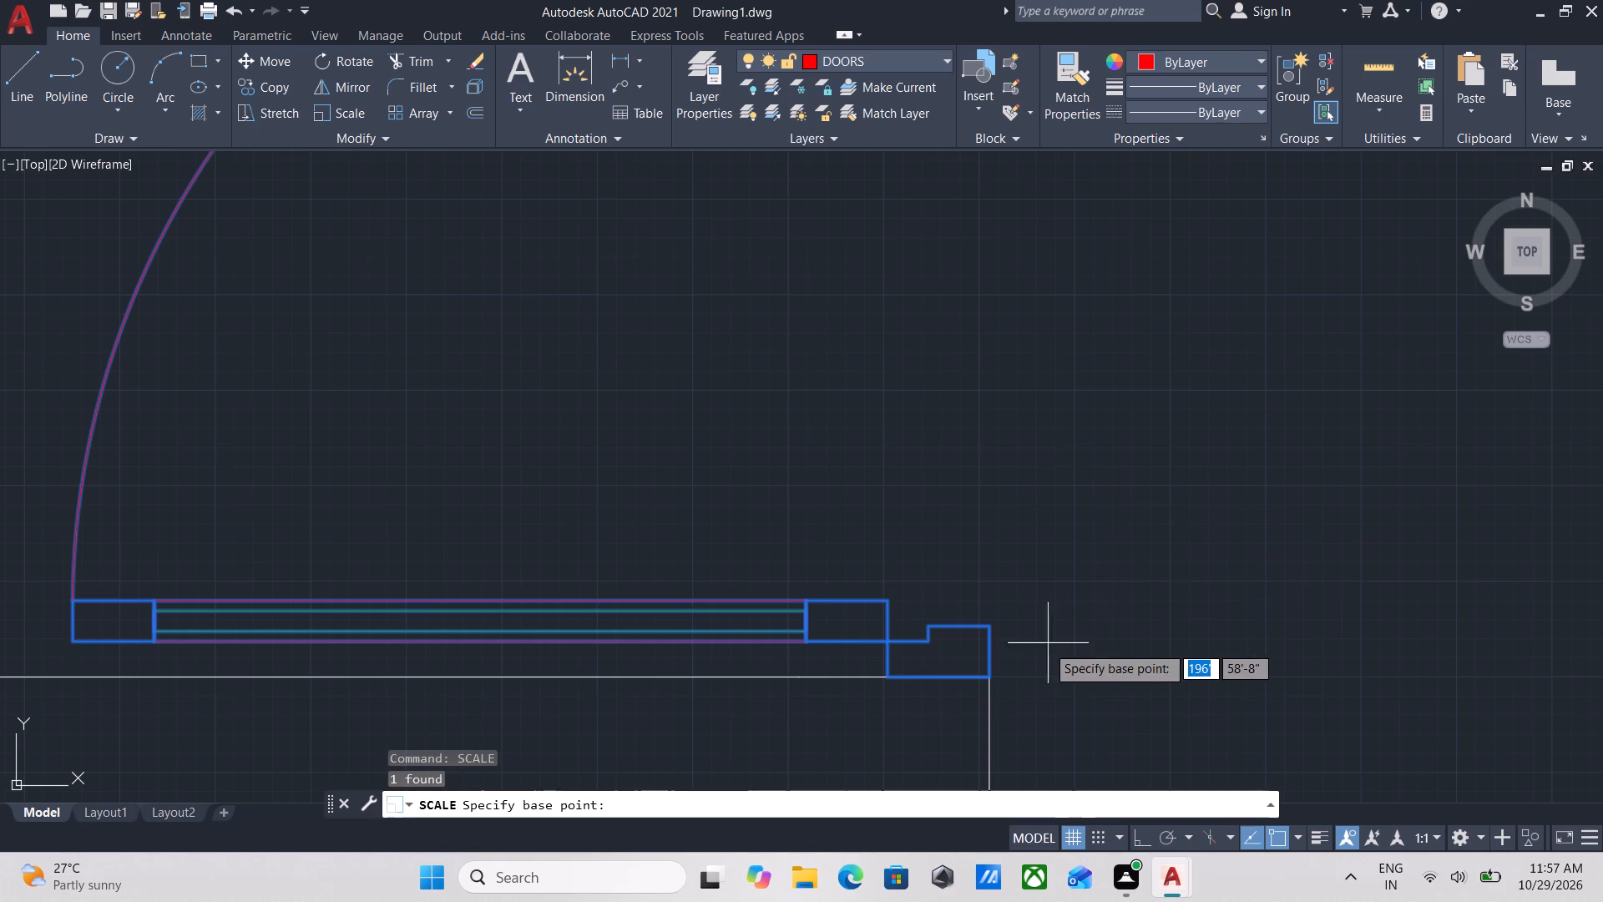
{"action": "left_click", "coordinate": [994, 678]}
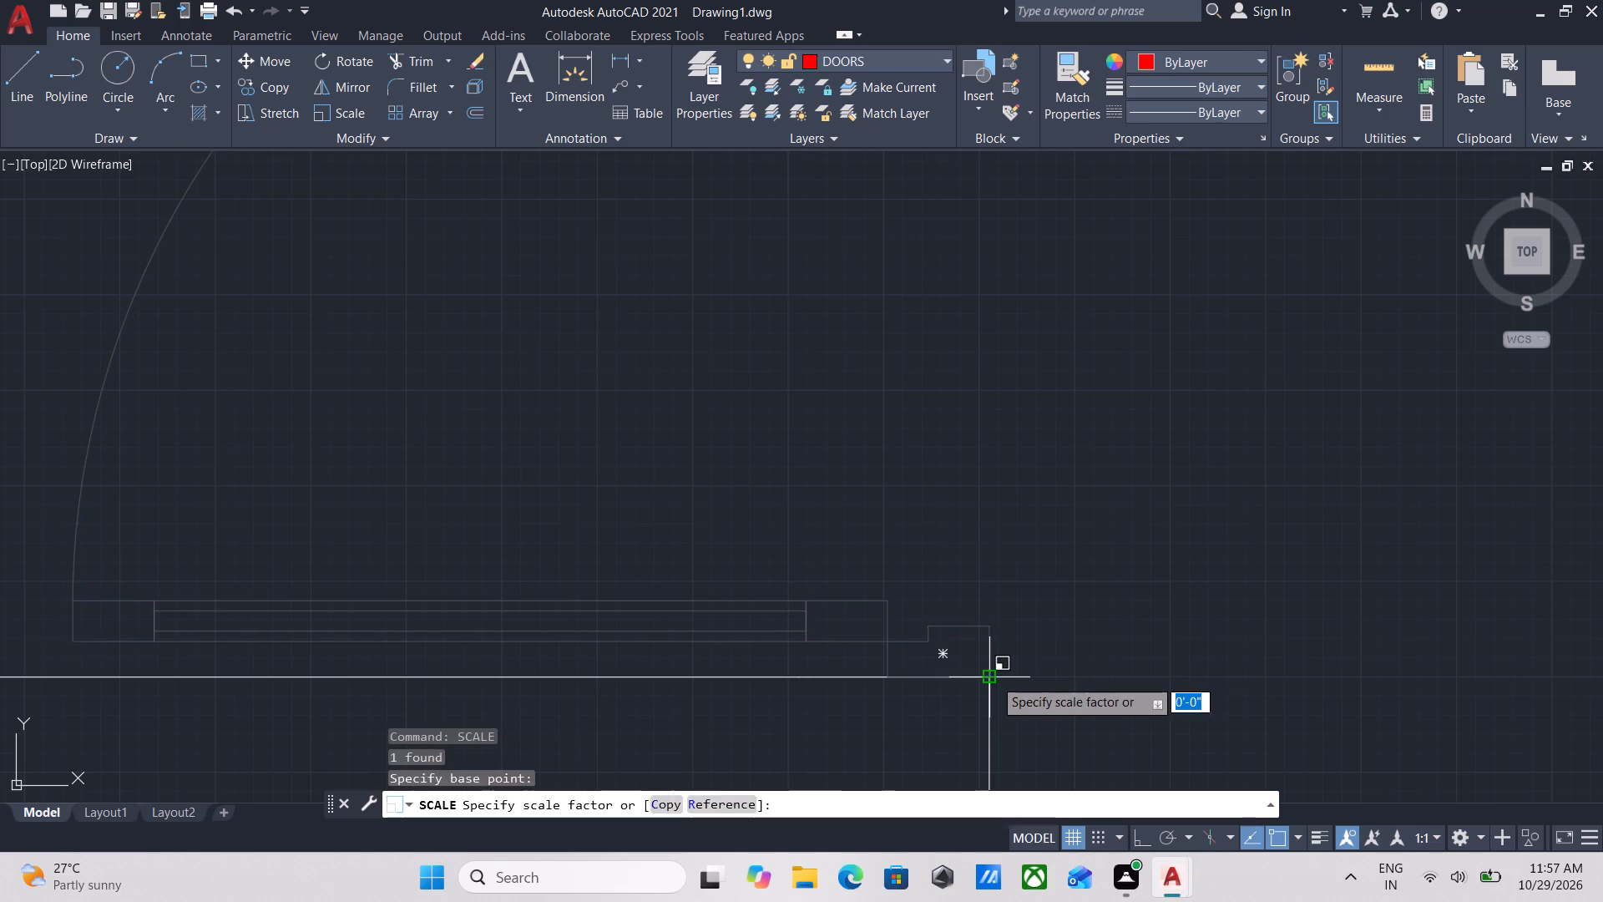
{"action": "middle_click_drag", "start_coordinate": [987, 496], "coordinate": [1003, 649]}
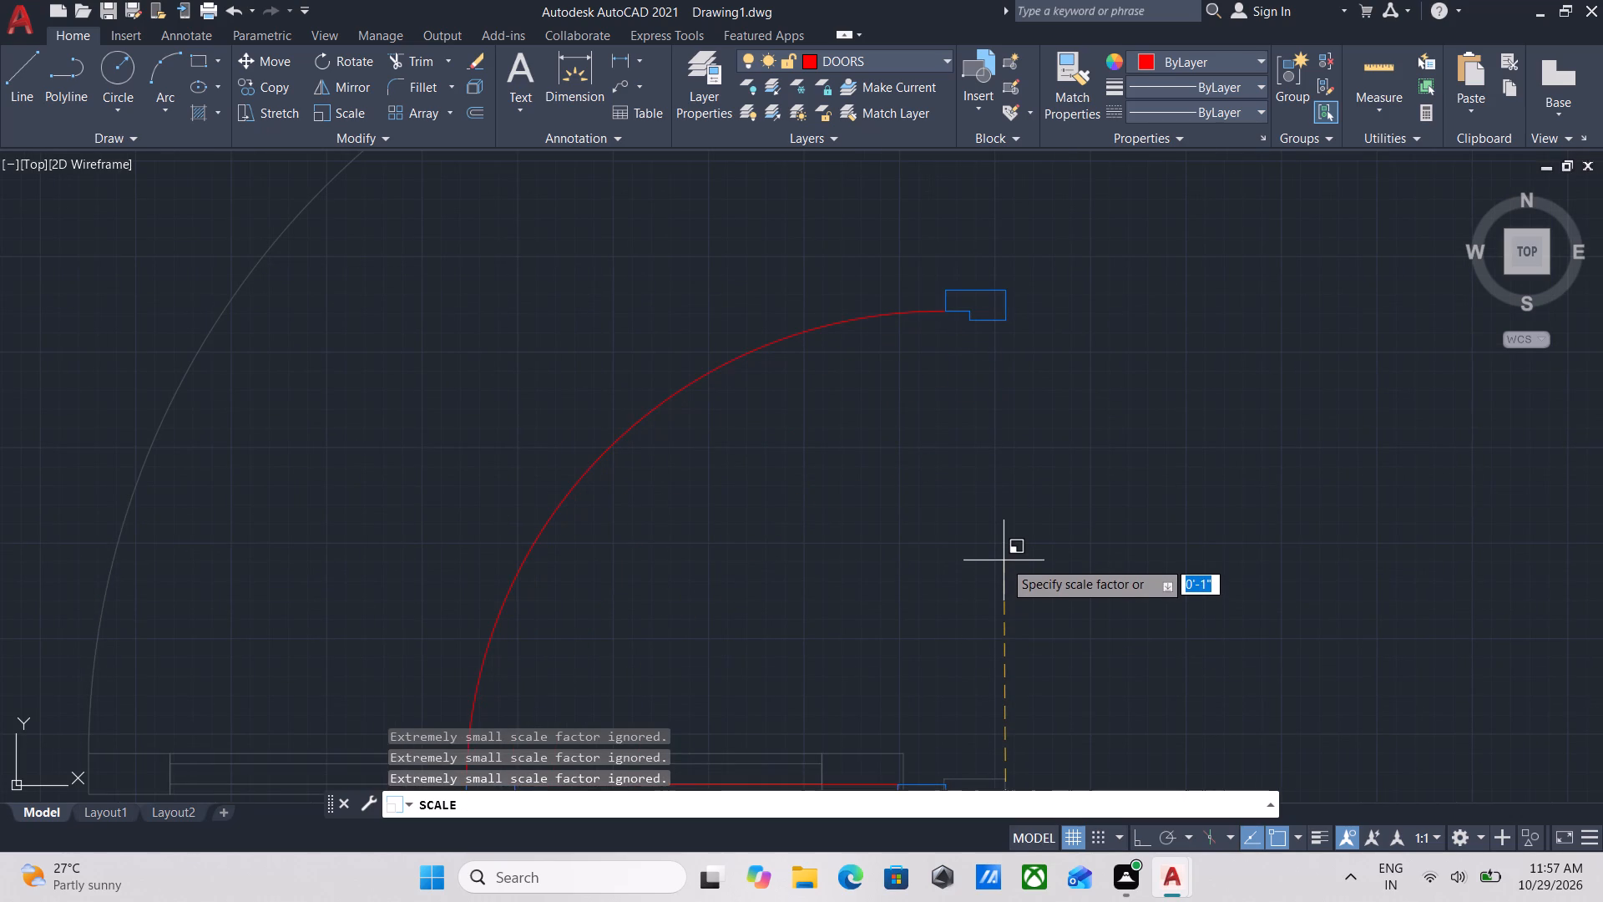
{"action": "key", "text": "F8"}
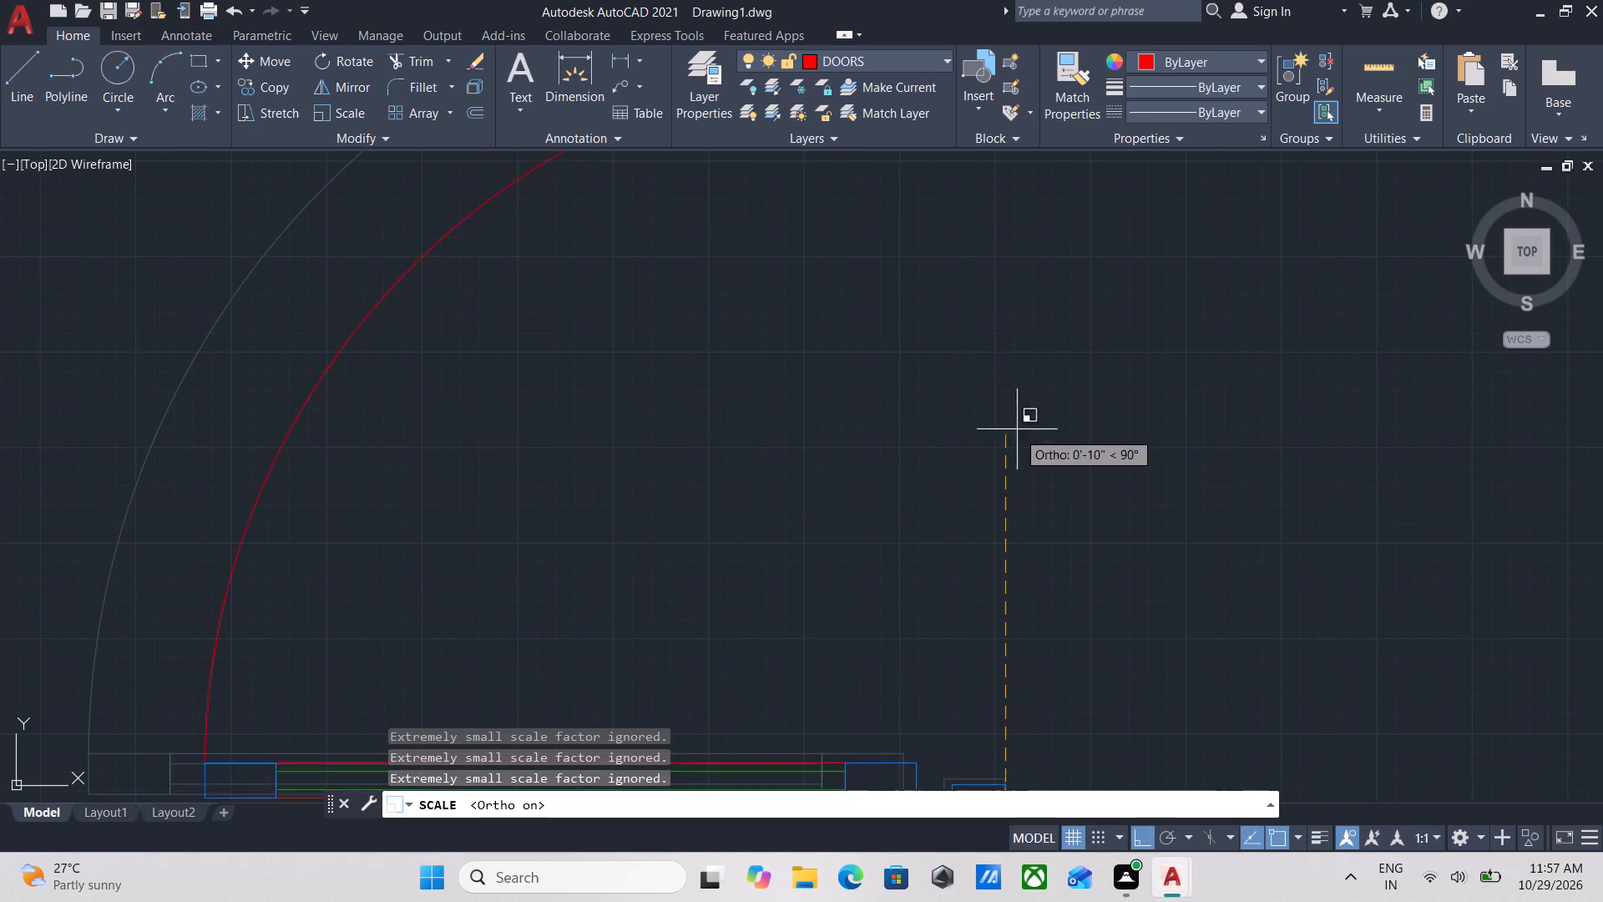
{"action": "scroll", "coordinate": [1014, 367], "scroll_direction": "down", "scroll_amount": 1}
{"action": "middle_click_drag", "start_coordinate": [1012, 382], "coordinate": [1018, 526]}
{"action": "scroll", "coordinate": [1029, 464], "scroll_direction": "down", "scroll_amount": 2}
{"action": "middle_click_drag", "start_coordinate": [1029, 464], "coordinate": [1044, 609]}
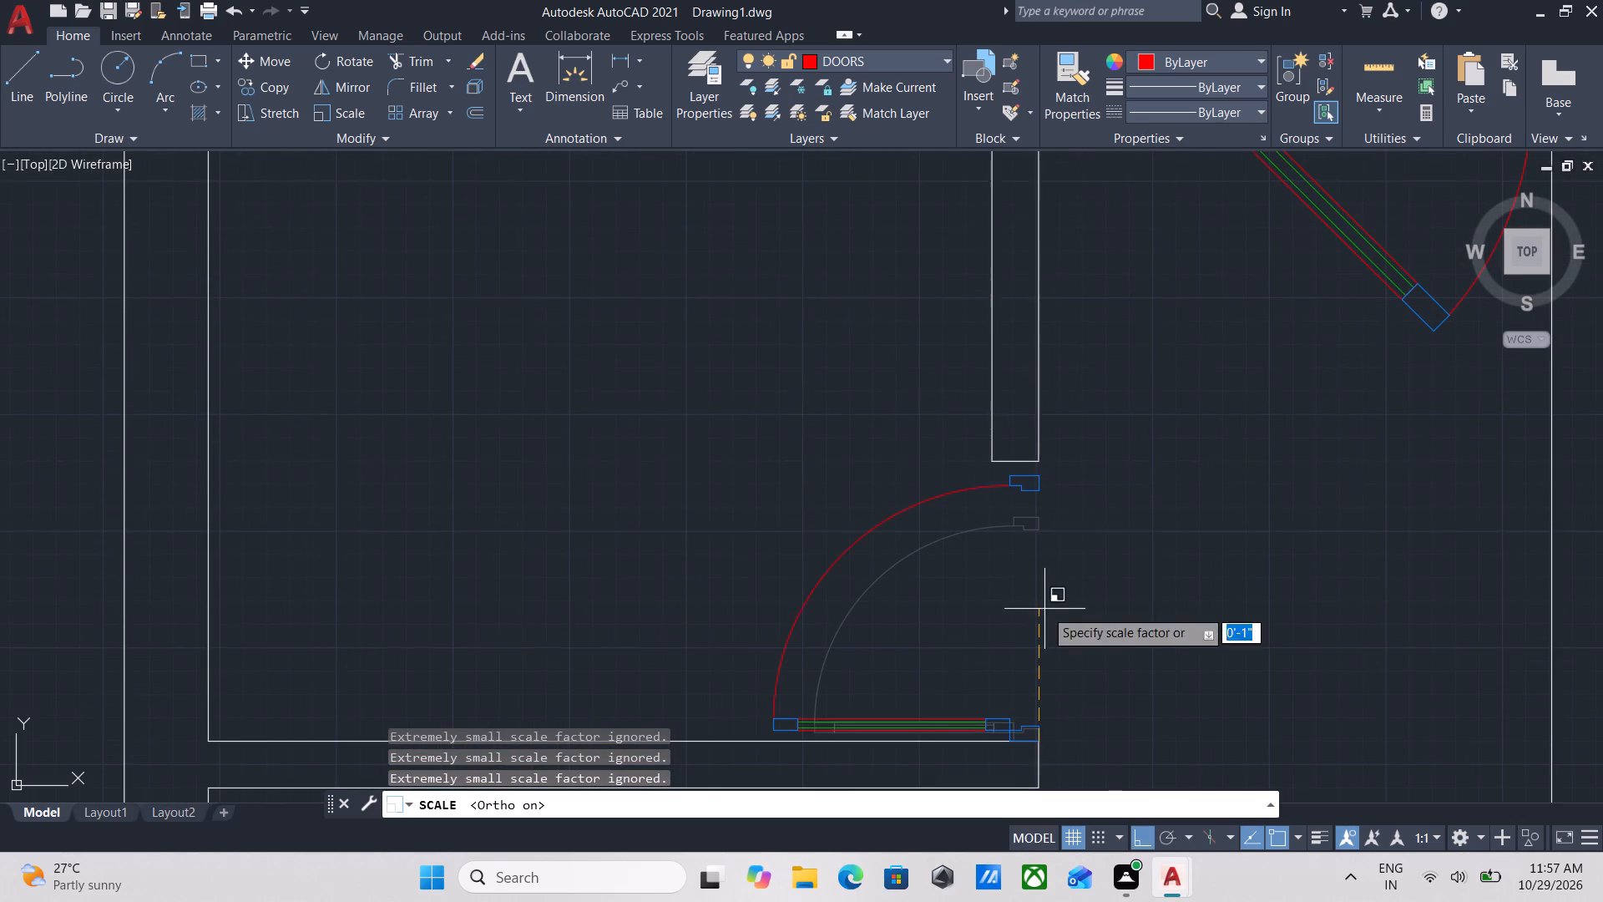
{"action": "key", "text": "r"}
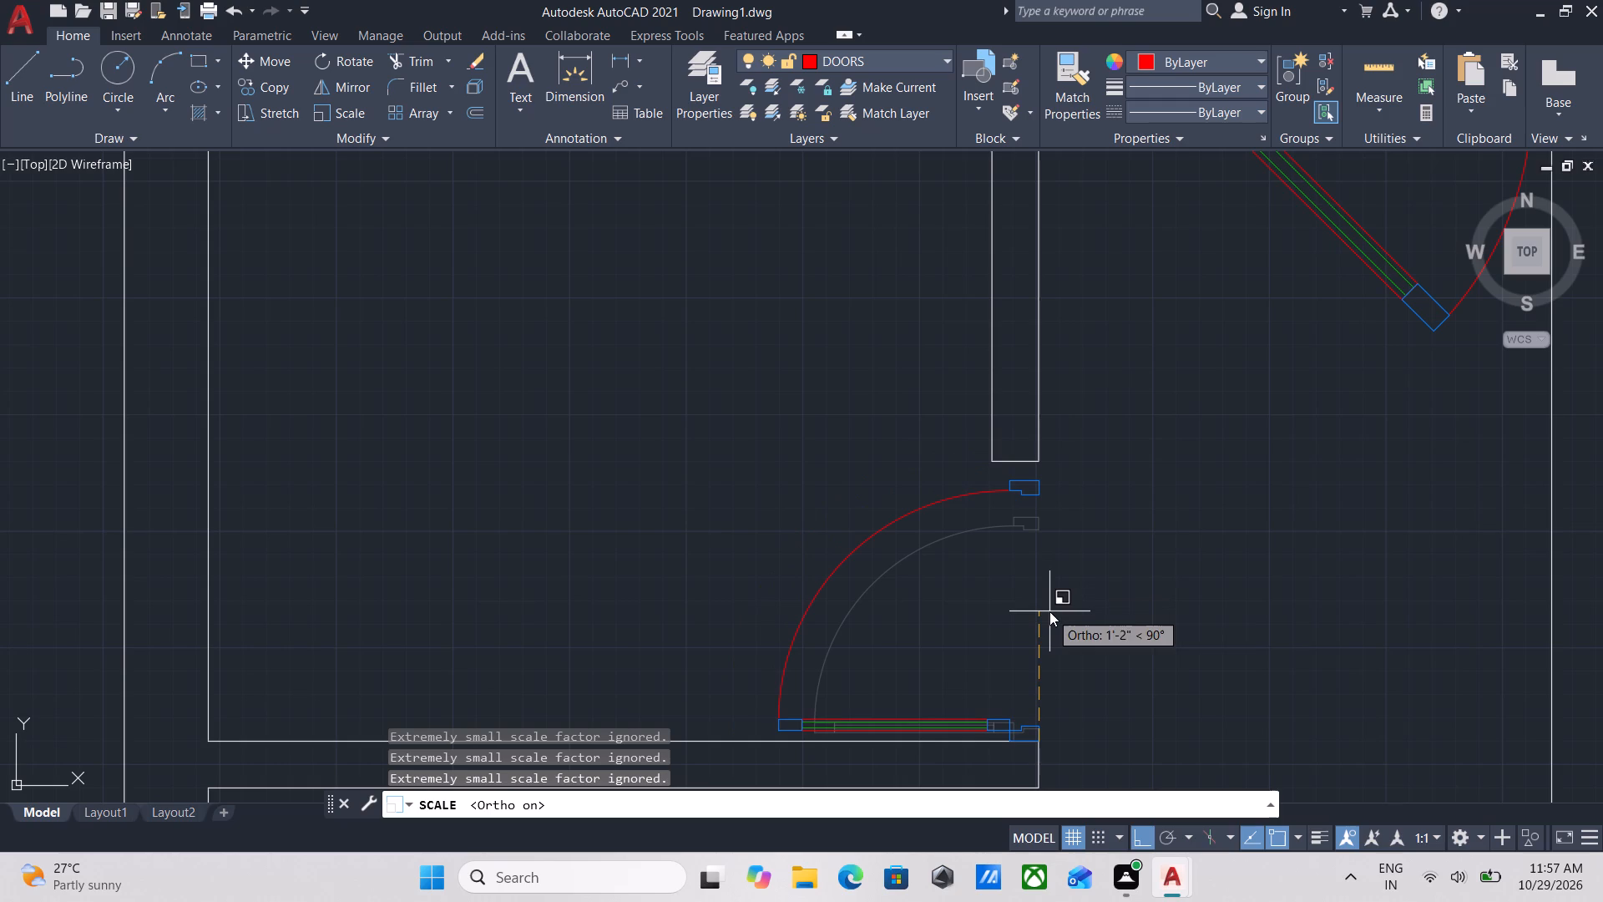
{"action": "key", "text": "Return"}
{"action": "scroll", "coordinate": [1035, 752], "scroll_direction": "up", "scroll_amount": 3}
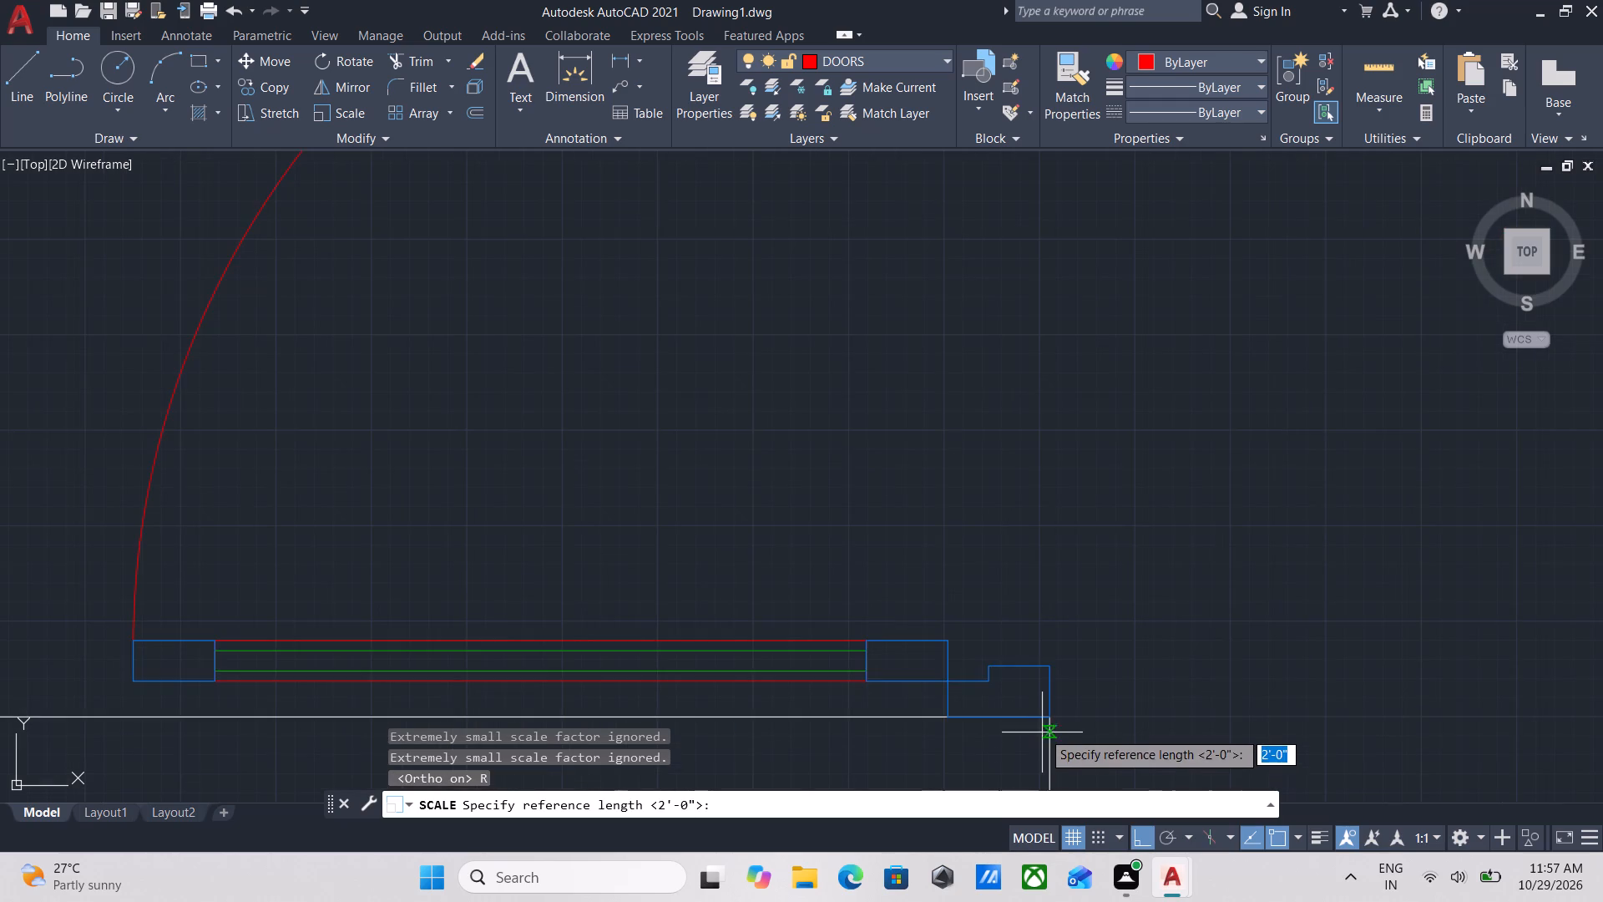
{"action": "scroll", "coordinate": [1042, 727], "scroll_direction": "up", "scroll_amount": 2}
{"action": "left_click", "coordinate": [1066, 707]}
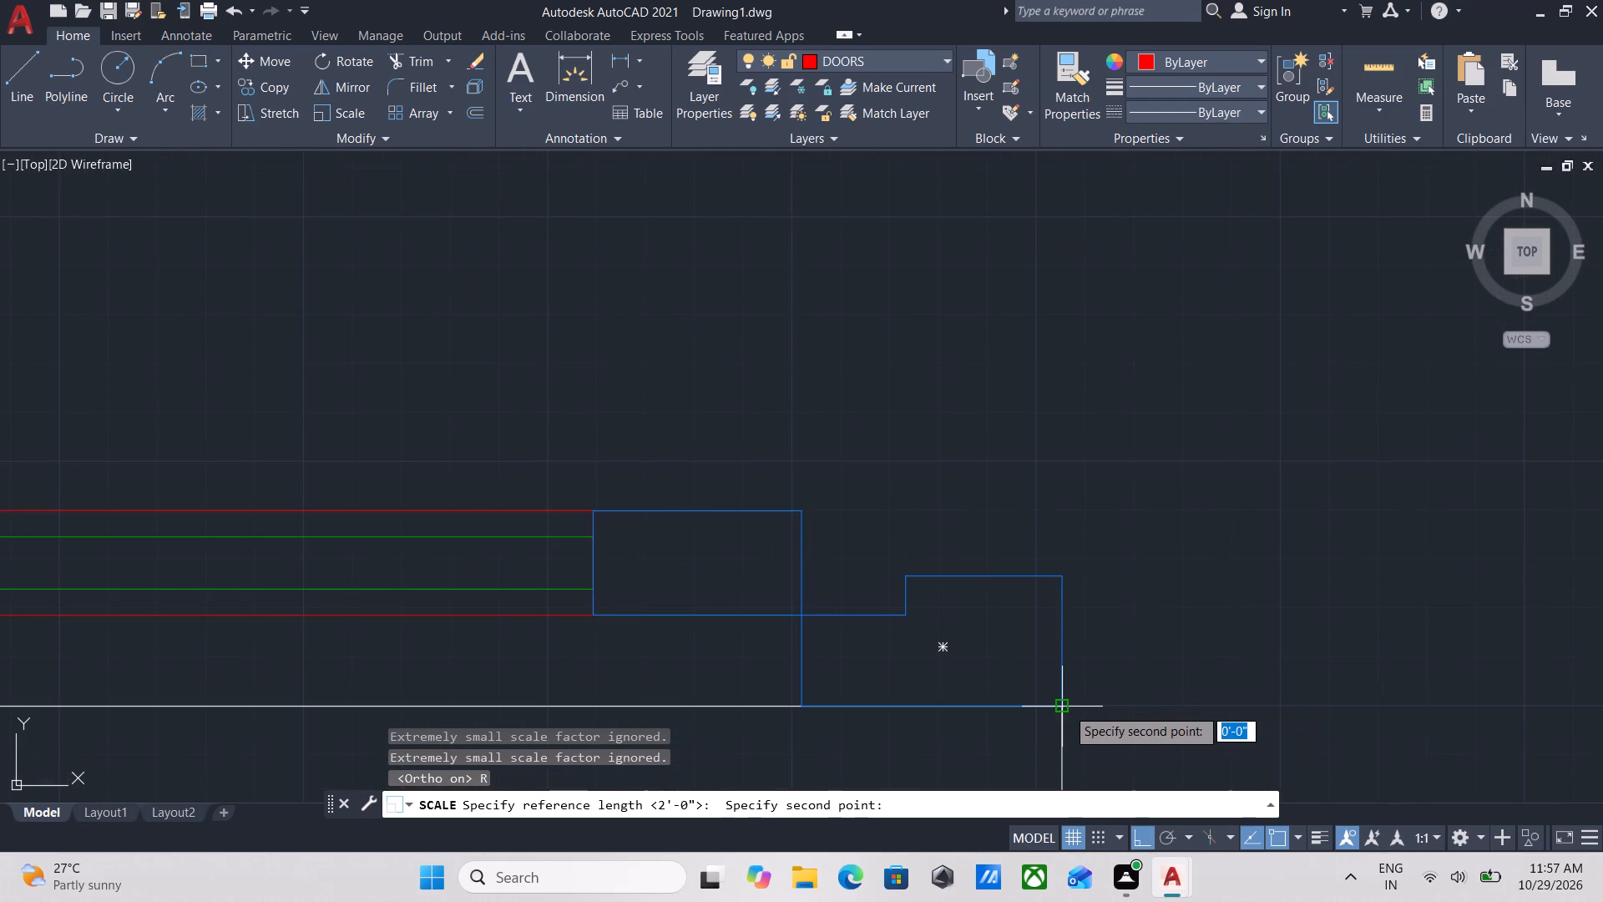
{"action": "middle_click_drag", "start_coordinate": [1068, 436], "coordinate": [1079, 611]}
{"action": "scroll", "coordinate": [1075, 599], "scroll_direction": "down", "scroll_amount": 1}
{"action": "scroll", "coordinate": [1070, 404], "scroll_direction": "down", "scroll_amount": 2}
{"action": "middle_click_drag", "start_coordinate": [1068, 408], "coordinate": [1075, 614]}
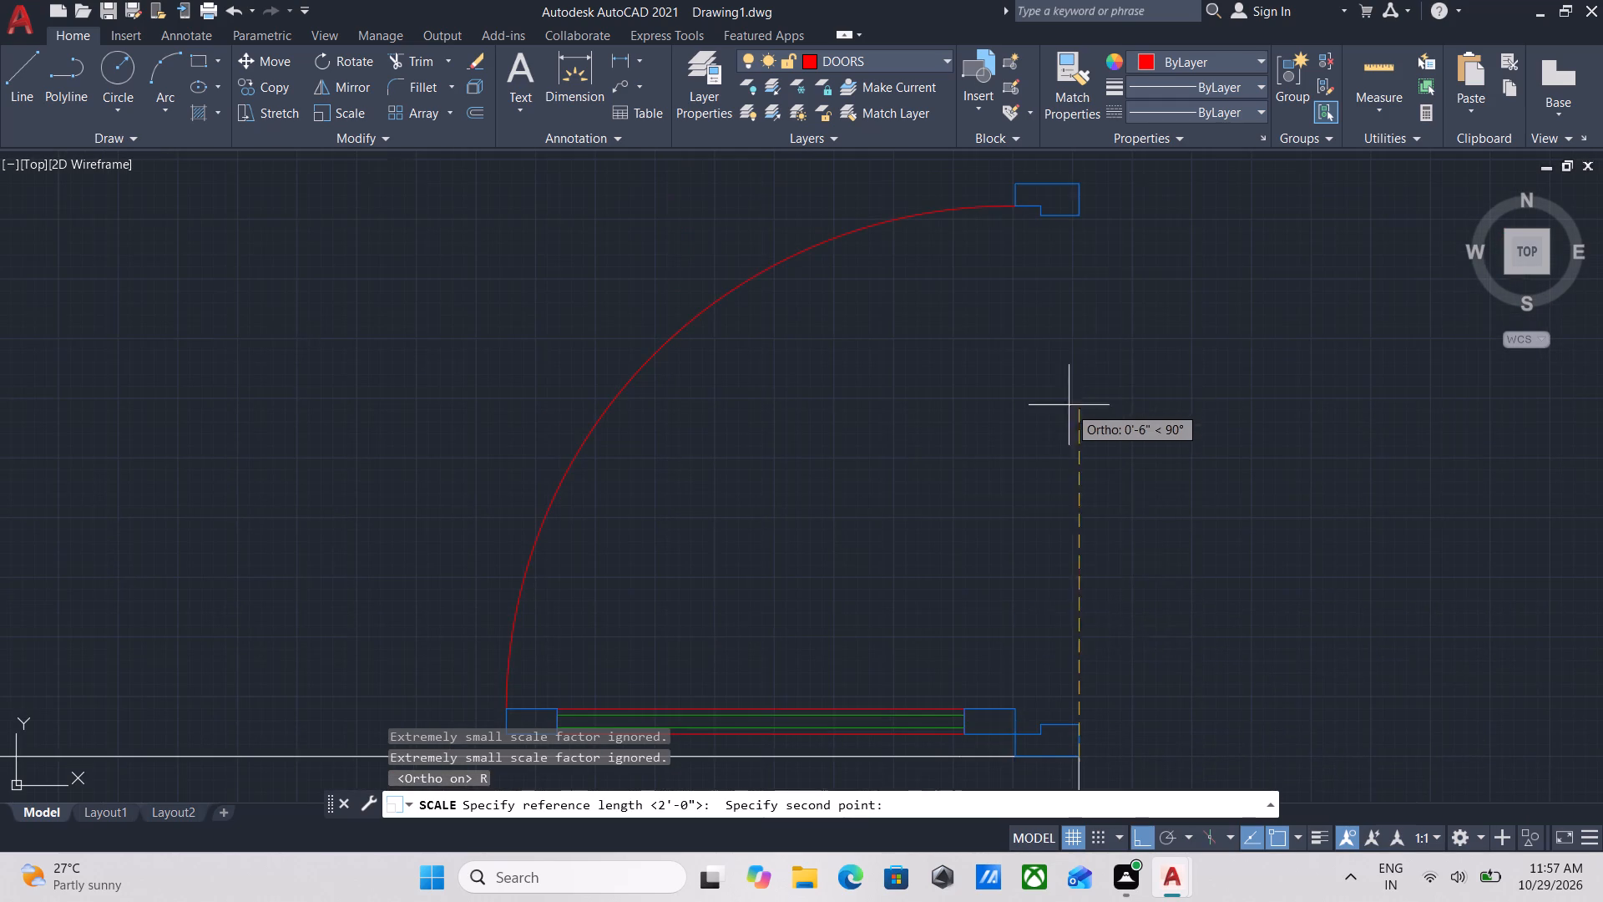
{"action": "middle_click_drag", "start_coordinate": [1085, 350], "coordinate": [1069, 525]}
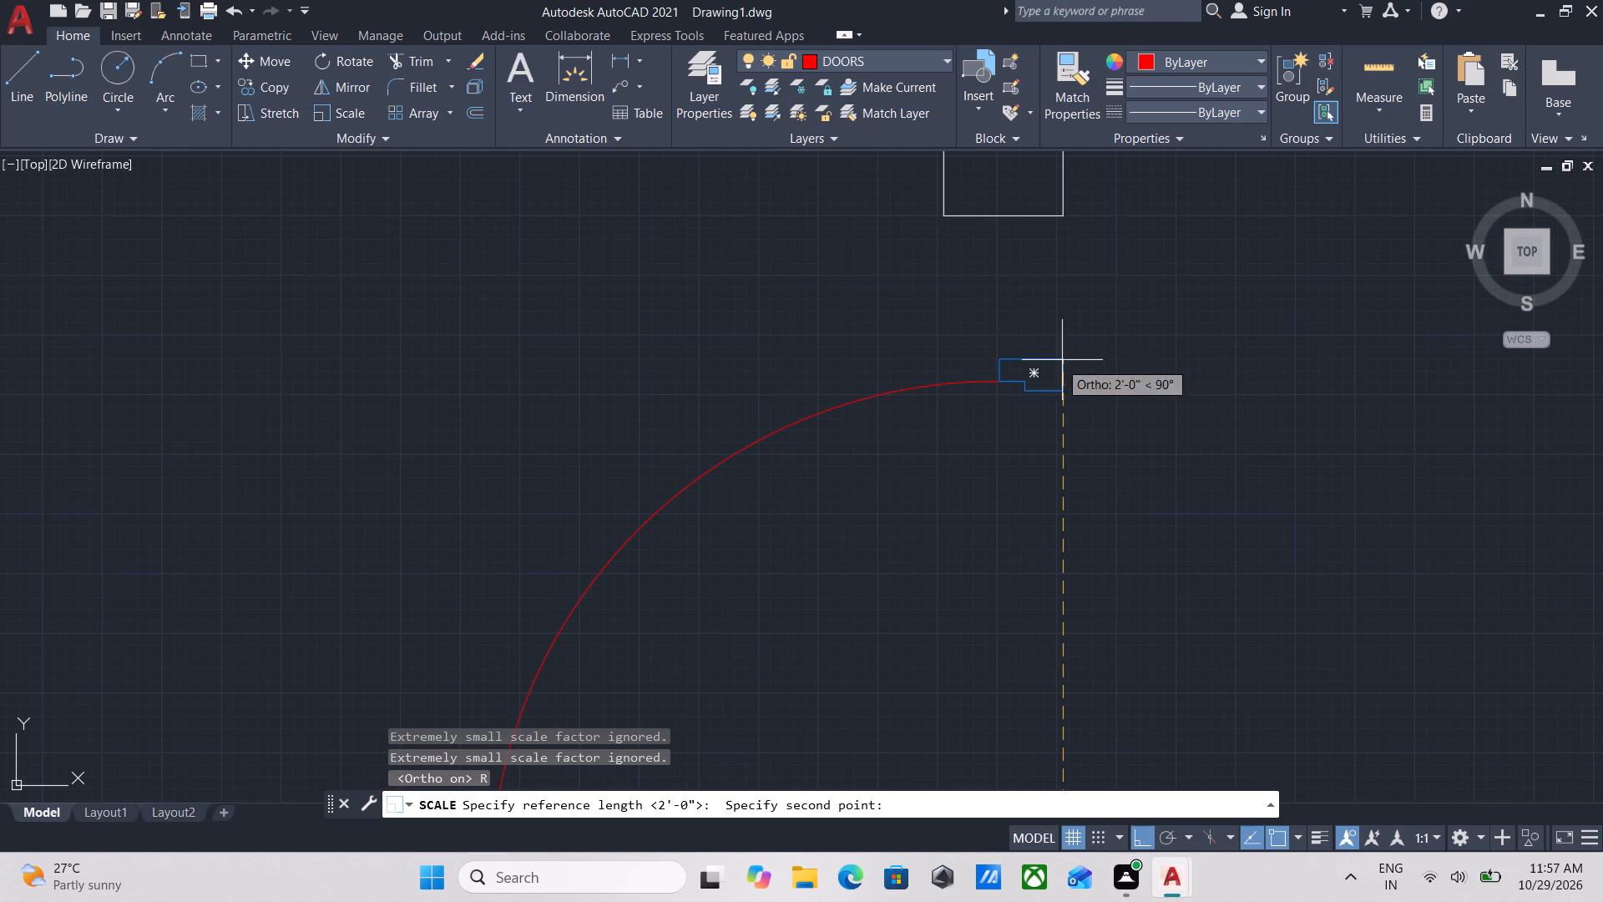
{"action": "left_click", "coordinate": [1066, 359]}
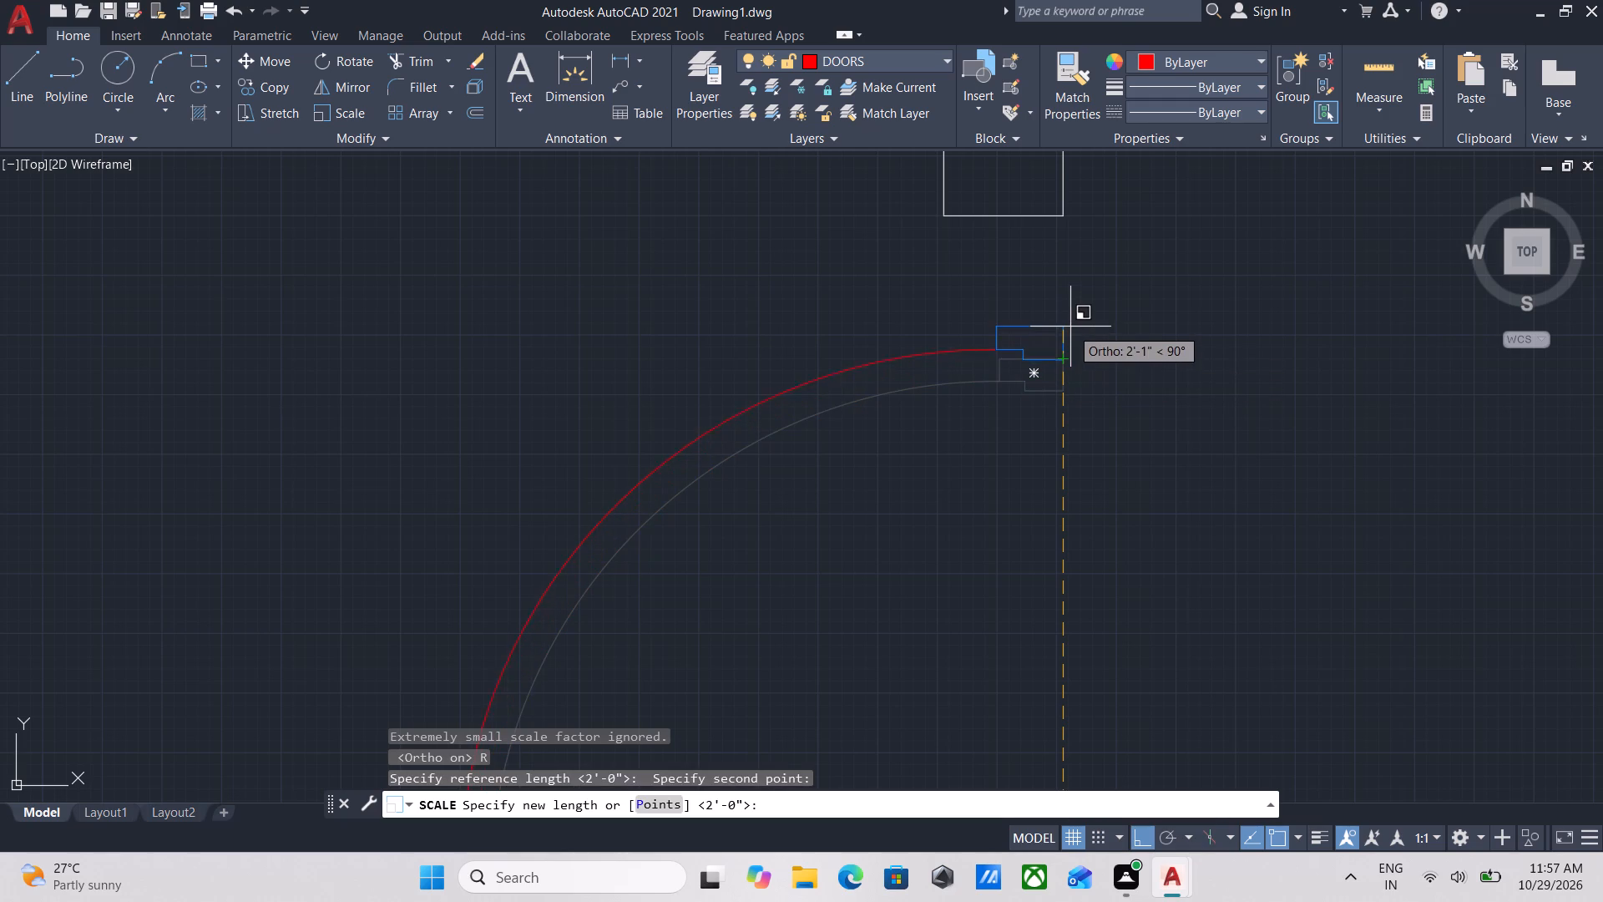
{"action": "left_click", "coordinate": [1064, 215]}
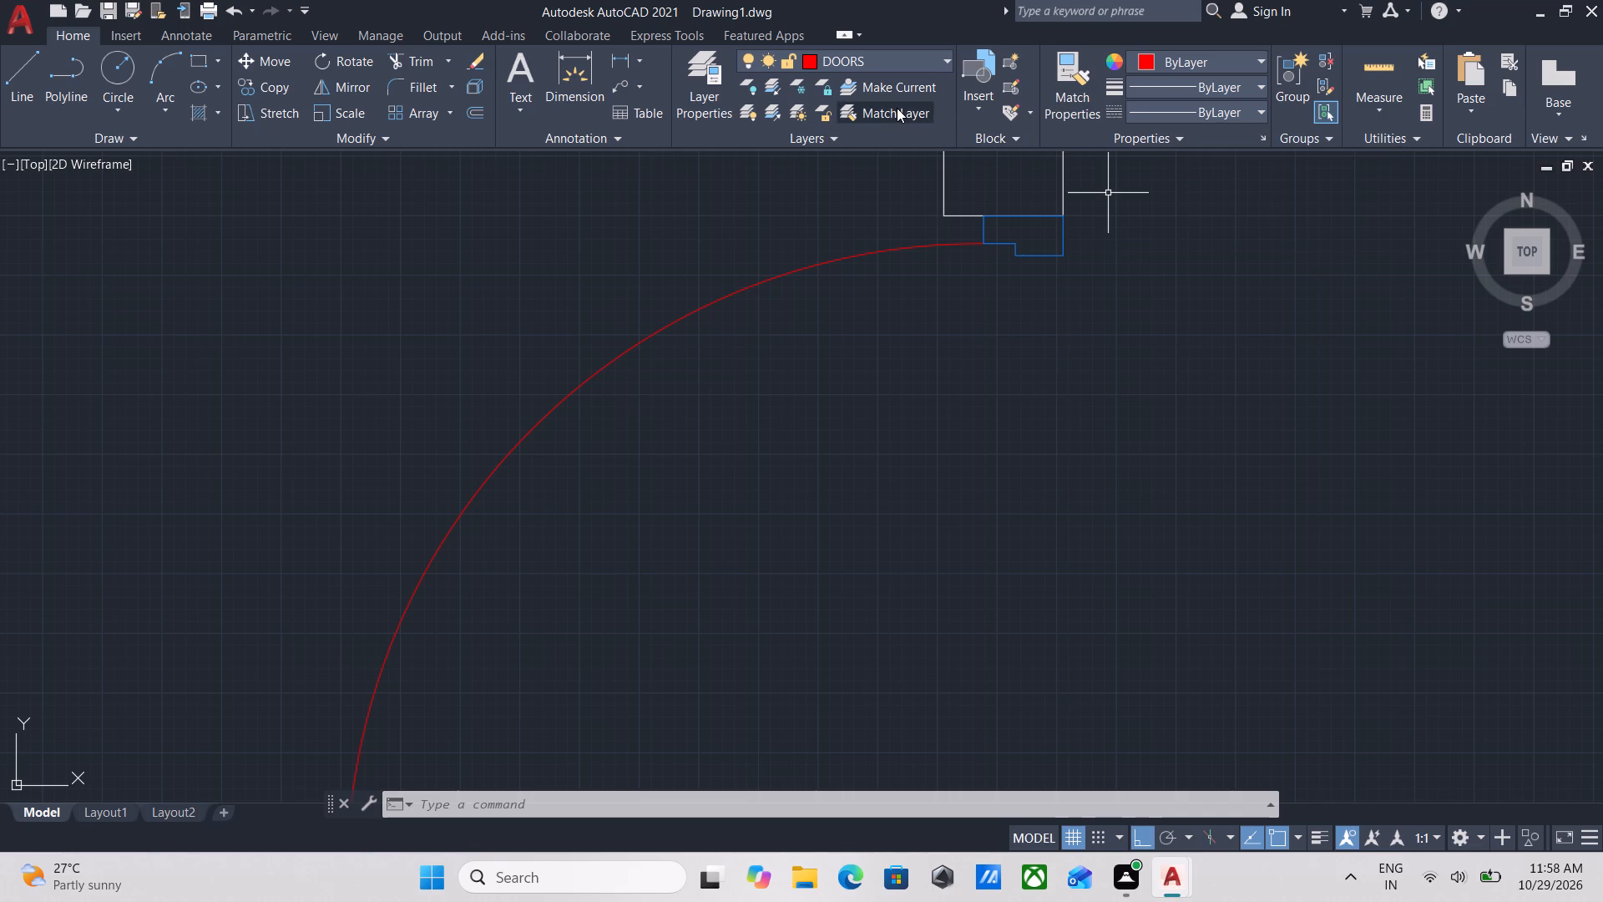
Examine the fitted doors and remaining wall openings around the stairs, central hall and eastern rooms.
{"action": "scroll", "coordinate": [906, 101], "scroll_direction": "down", "scroll_amount": 1}
{"action": "scroll", "coordinate": [930, 256], "scroll_direction": "down", "scroll_amount": 3}
{"action": "key", "text": "Escape"}
{"action": "middle_click_drag", "start_coordinate": [898, 335], "coordinate": [999, 398]}
{"action": "scroll", "coordinate": [999, 391], "scroll_direction": "down", "scroll_amount": 3}
{"action": "middle_click_drag", "start_coordinate": [999, 391], "coordinate": [1014, 409]}
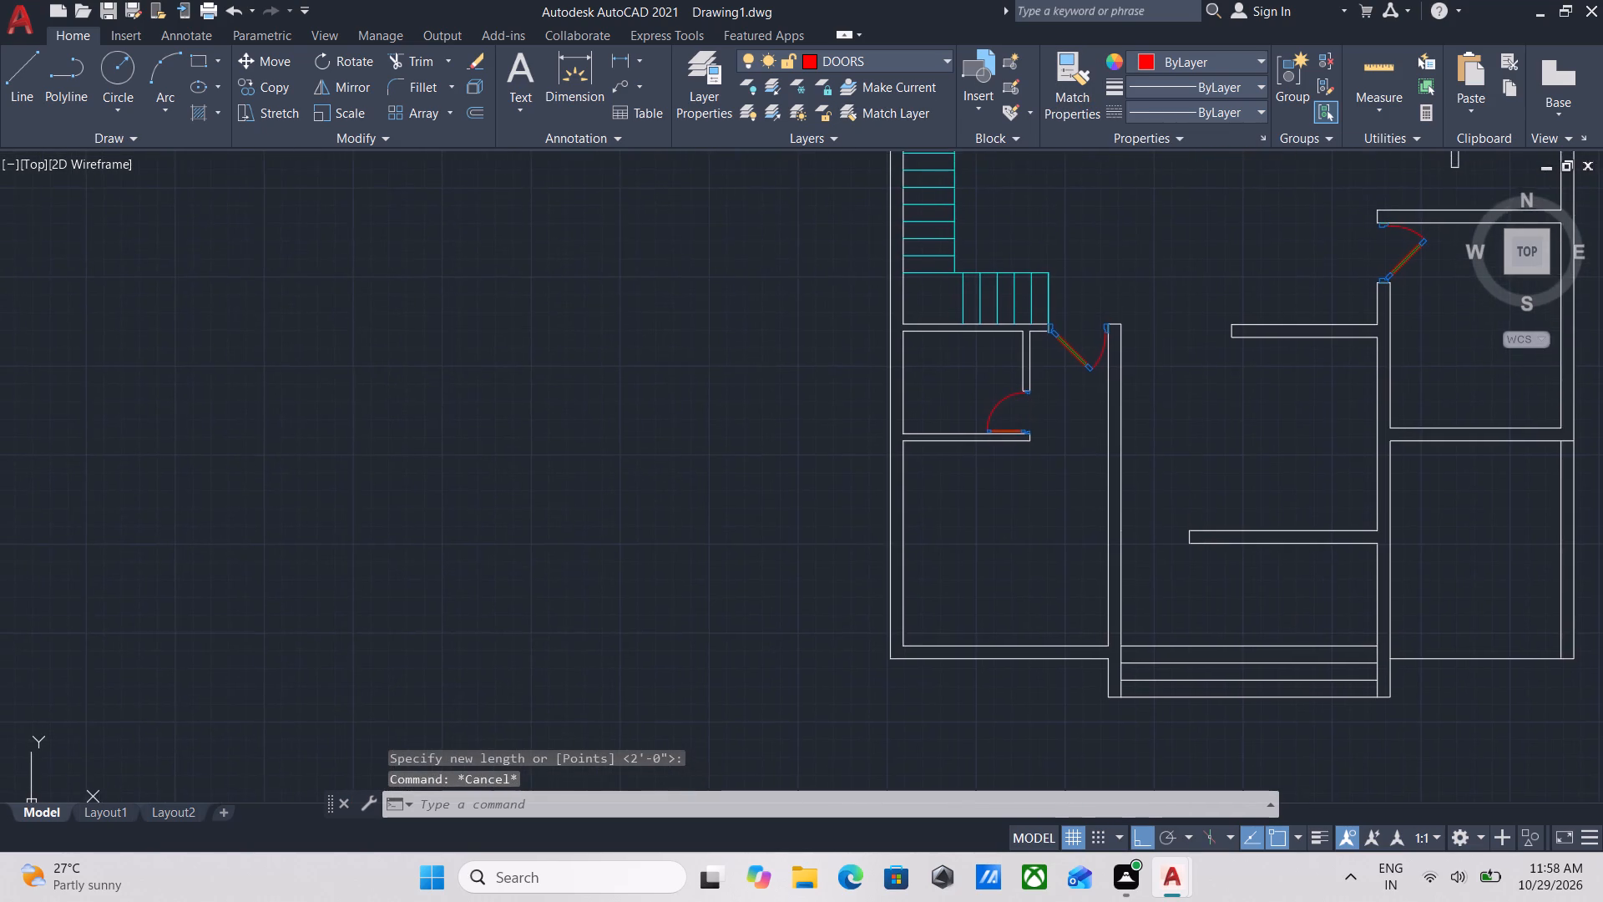
{"action": "middle_click_drag", "start_coordinate": [1015, 411], "coordinate": [1084, 504]}
{"action": "middle_click_drag", "start_coordinate": [1035, 373], "coordinate": [970, 627]}
{"action": "middle_click_drag", "start_coordinate": [1095, 471], "coordinate": [857, 375]}
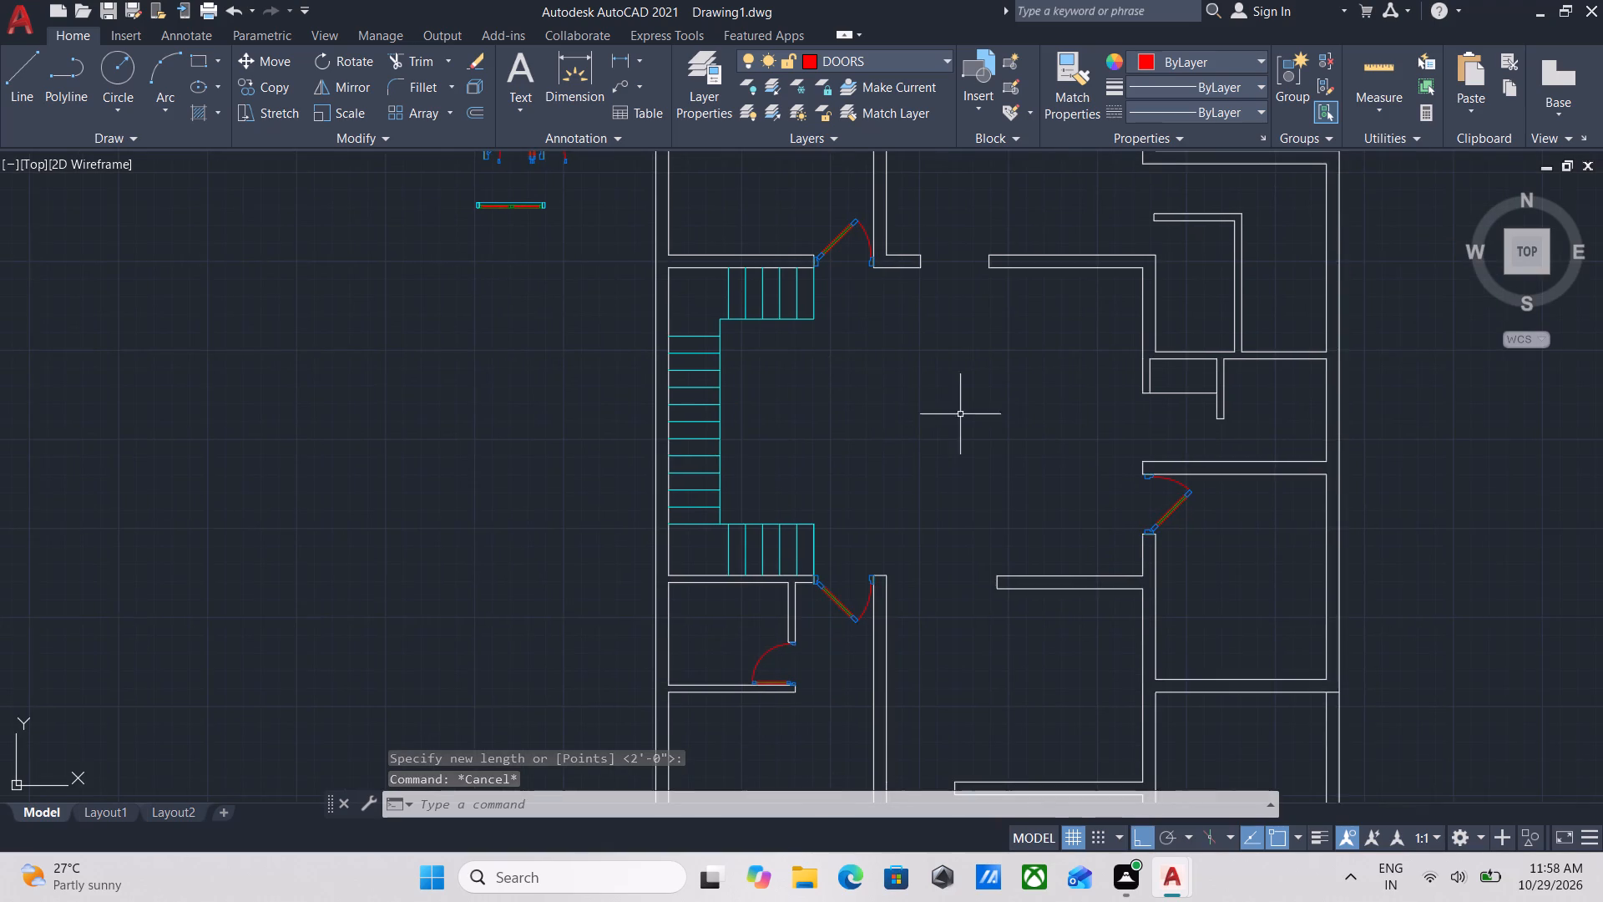
{"action": "middle_click_drag", "start_coordinate": [1023, 456], "coordinate": [958, 395]}
Mirror the small room's door across the vertical line through its lower outer frame corner, keeping the original.
{"action": "middle_click_drag", "start_coordinate": [847, 549], "coordinate": [940, 435]}
{"action": "scroll", "coordinate": [887, 580], "scroll_direction": "up", "scroll_amount": 1}
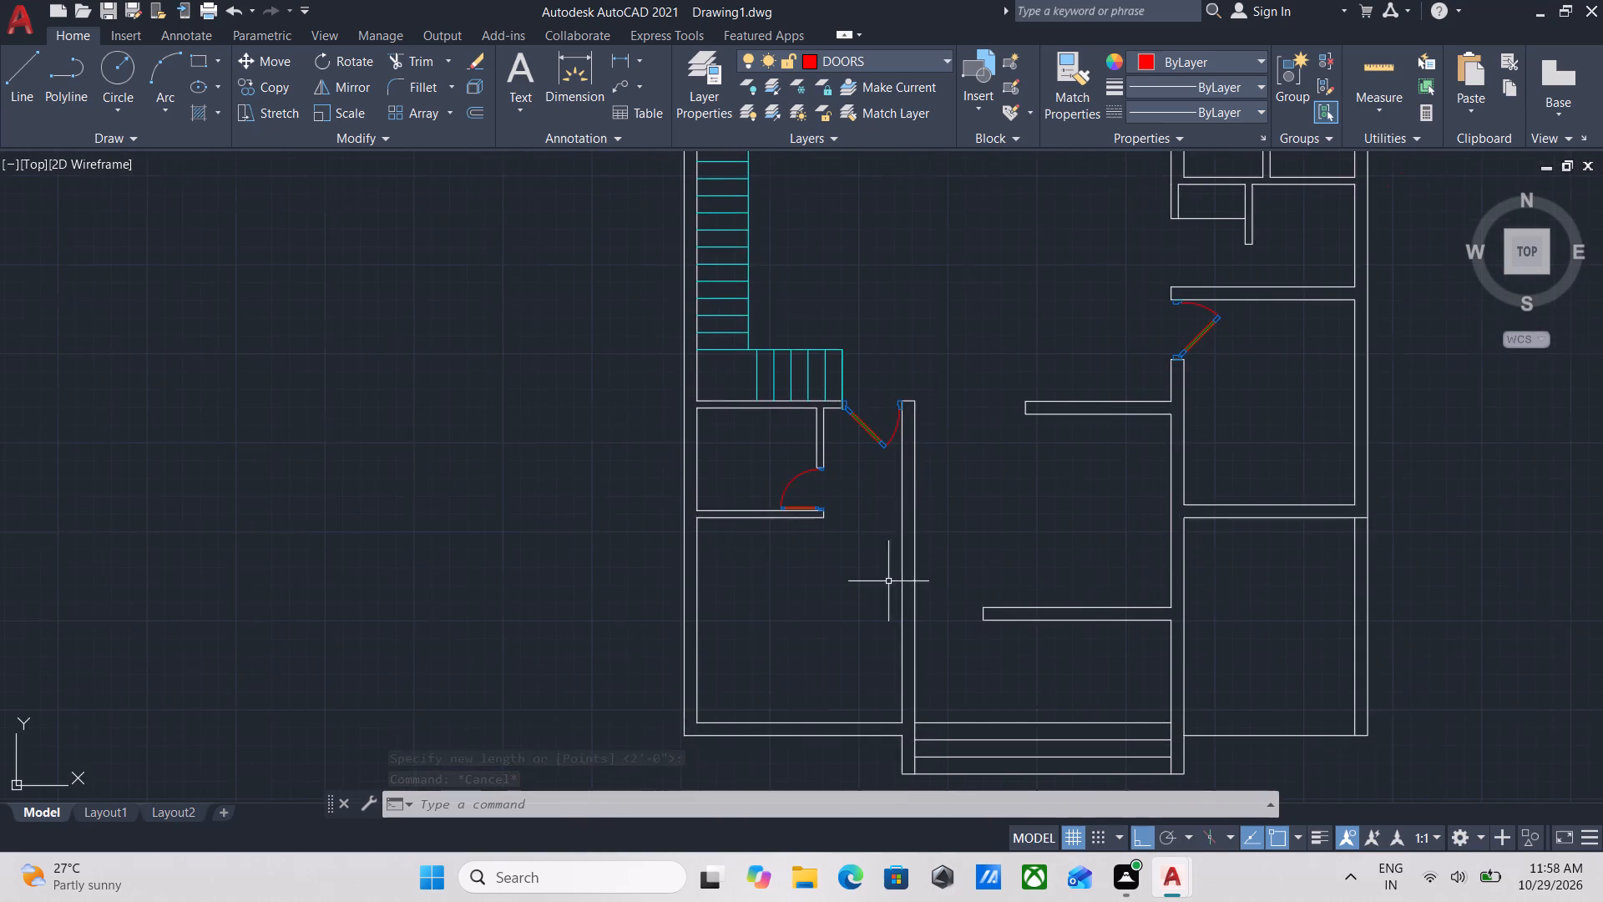
{"action": "scroll", "coordinate": [885, 578], "scroll_direction": "up", "scroll_amount": 2}
{"action": "middle_click_drag", "start_coordinate": [539, 227], "coordinate": [707, 383]}
{"action": "left_click", "coordinate": [752, 419]}
{"action": "left_click", "coordinate": [619, 299]}
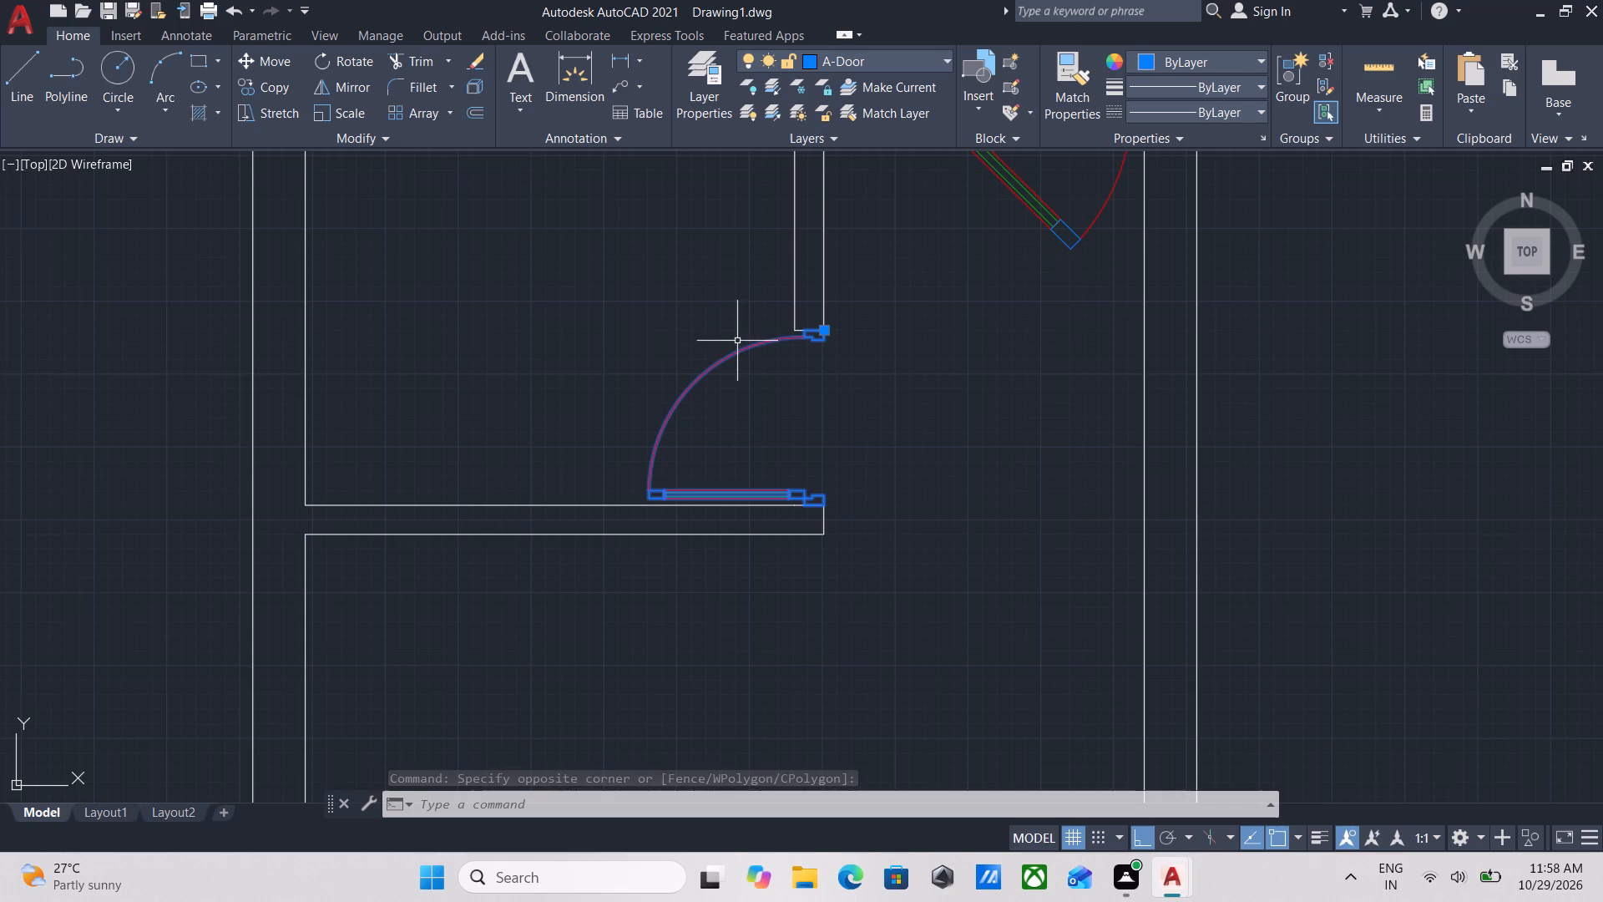
{"action": "middle_click_drag", "start_coordinate": [738, 372], "coordinate": [831, 326]}
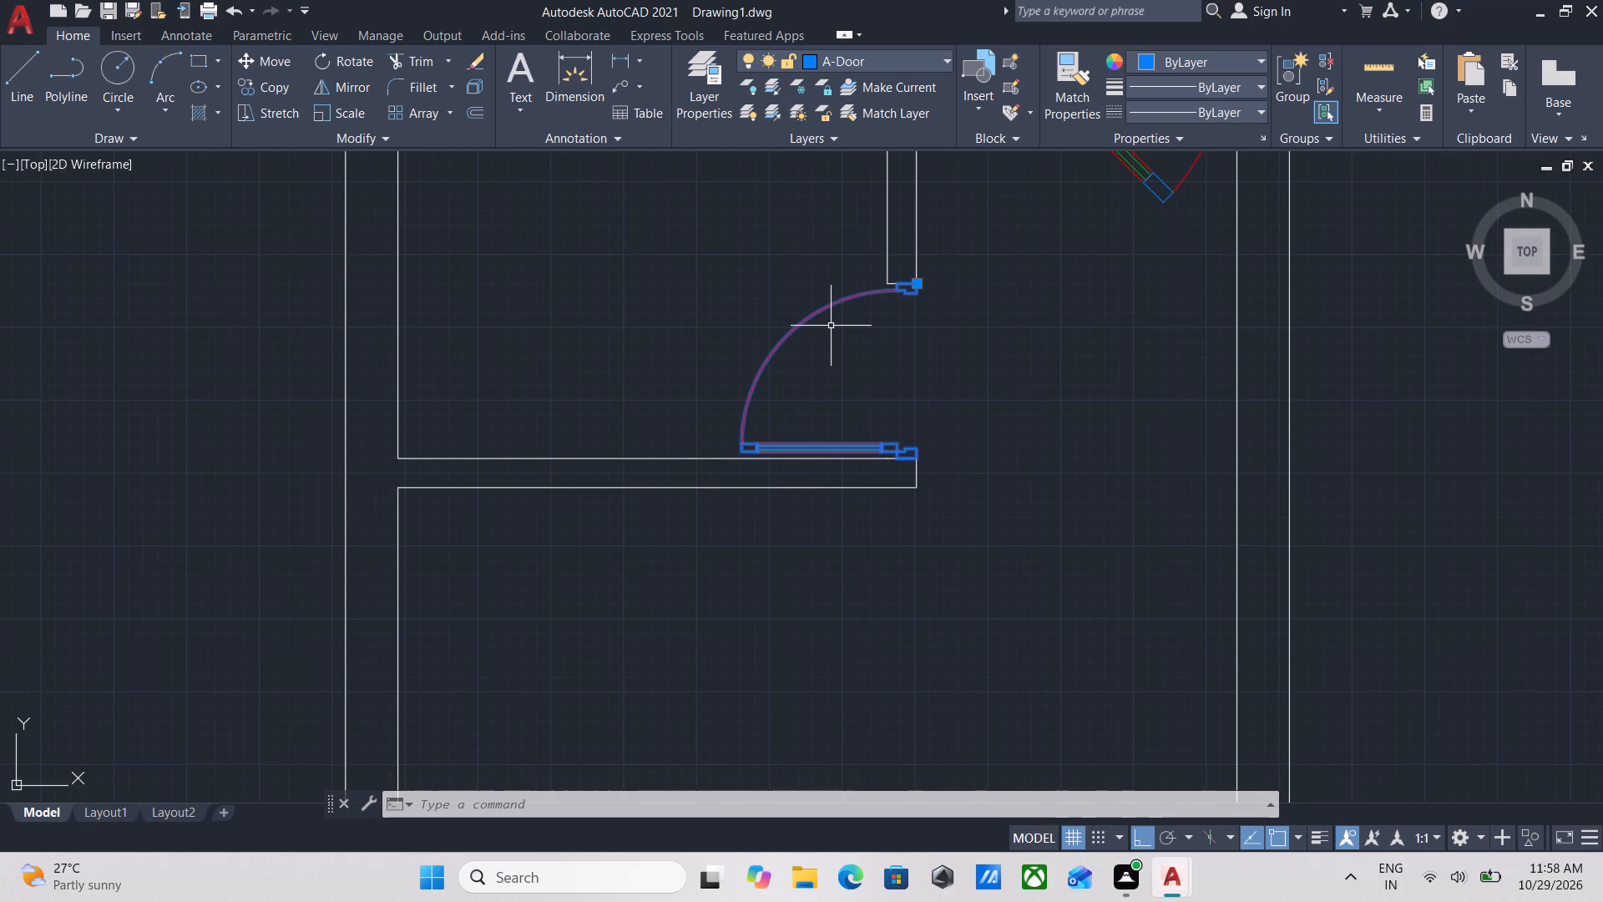
{"action": "scroll", "coordinate": [831, 326], "scroll_direction": "down", "scroll_amount": 1}
{"action": "middle_click_drag", "start_coordinate": [852, 336], "coordinate": [707, 356]}
{"action": "scroll", "coordinate": [804, 461], "scroll_direction": "up", "scroll_amount": 2}
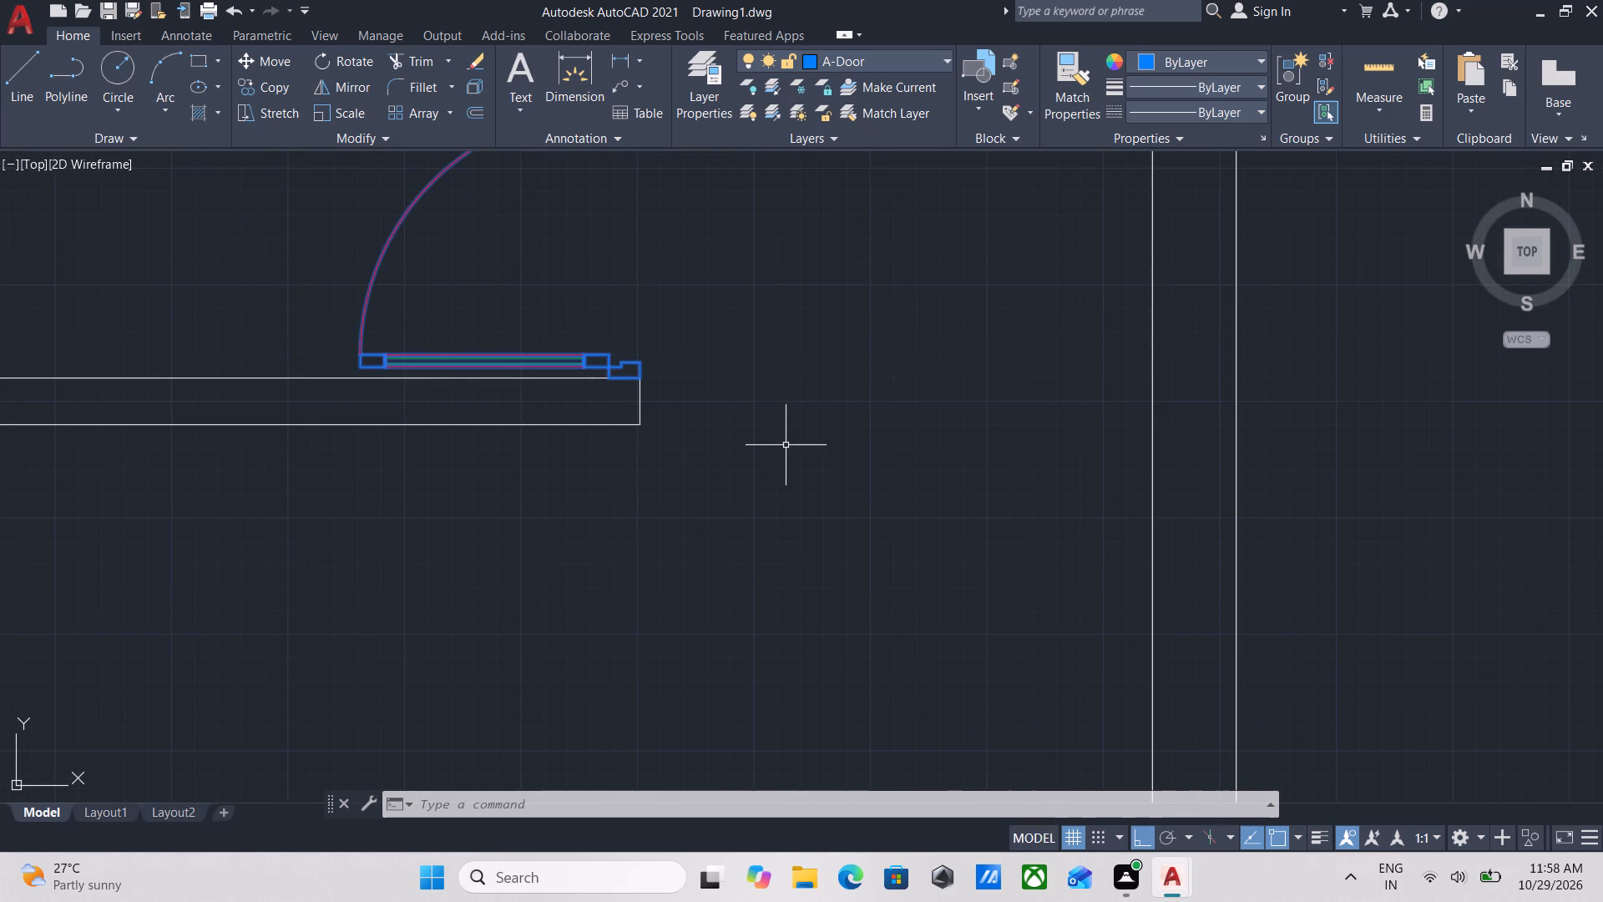
{"action": "type", "text": "MI"}
{"action": "key", "text": "Return"}
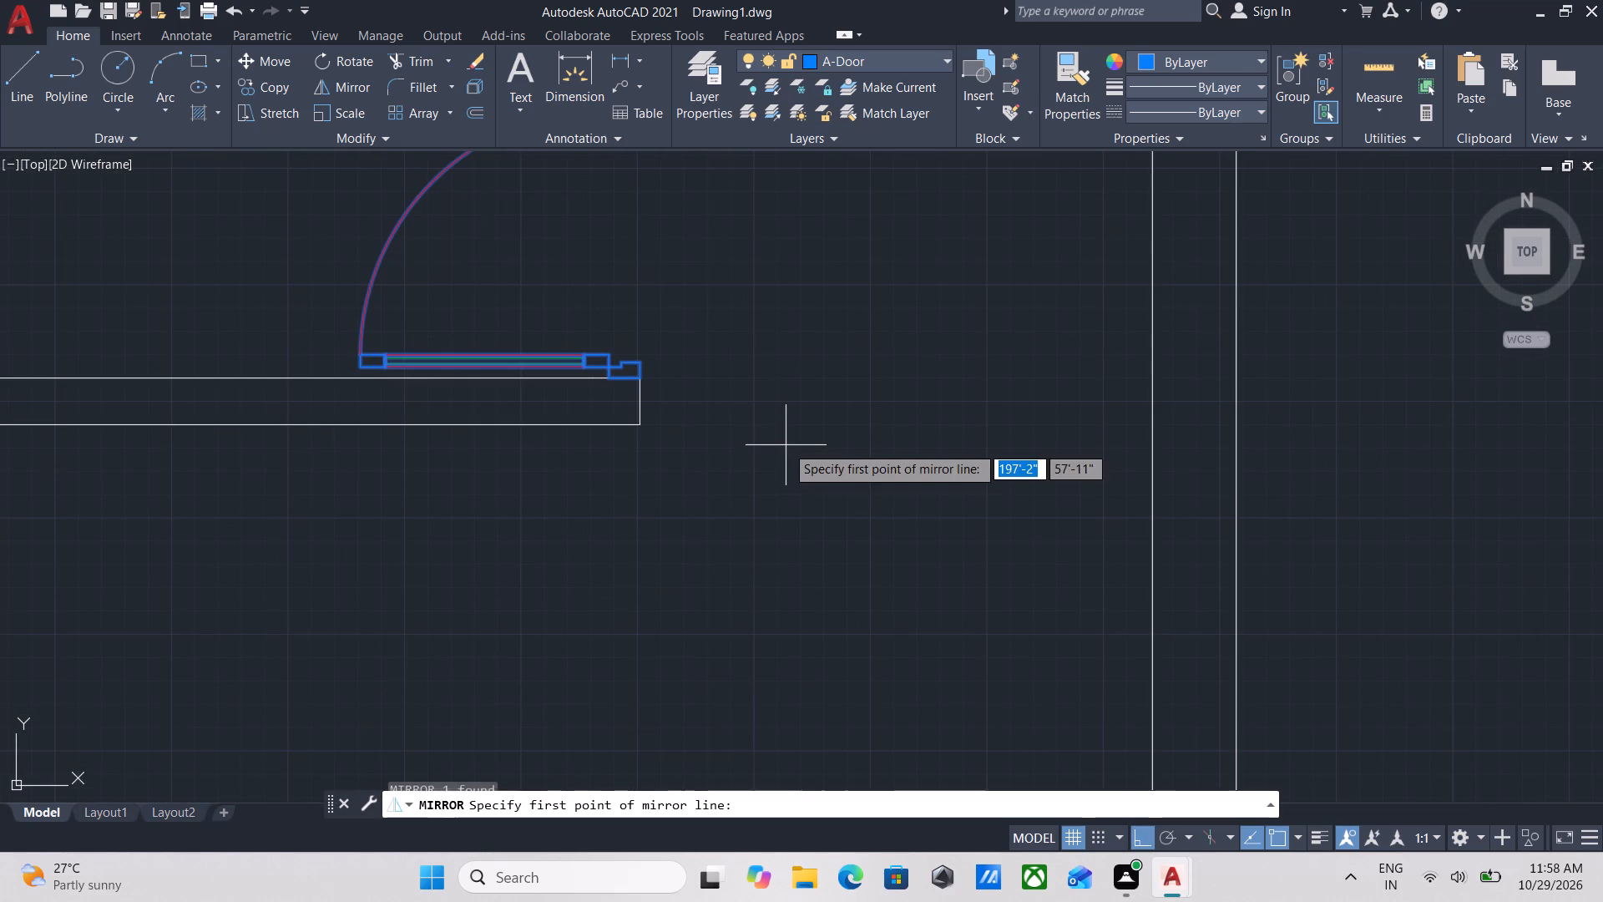
{"action": "left_click", "coordinate": [637, 381]}
{"action": "left_click", "coordinate": [650, 444]}
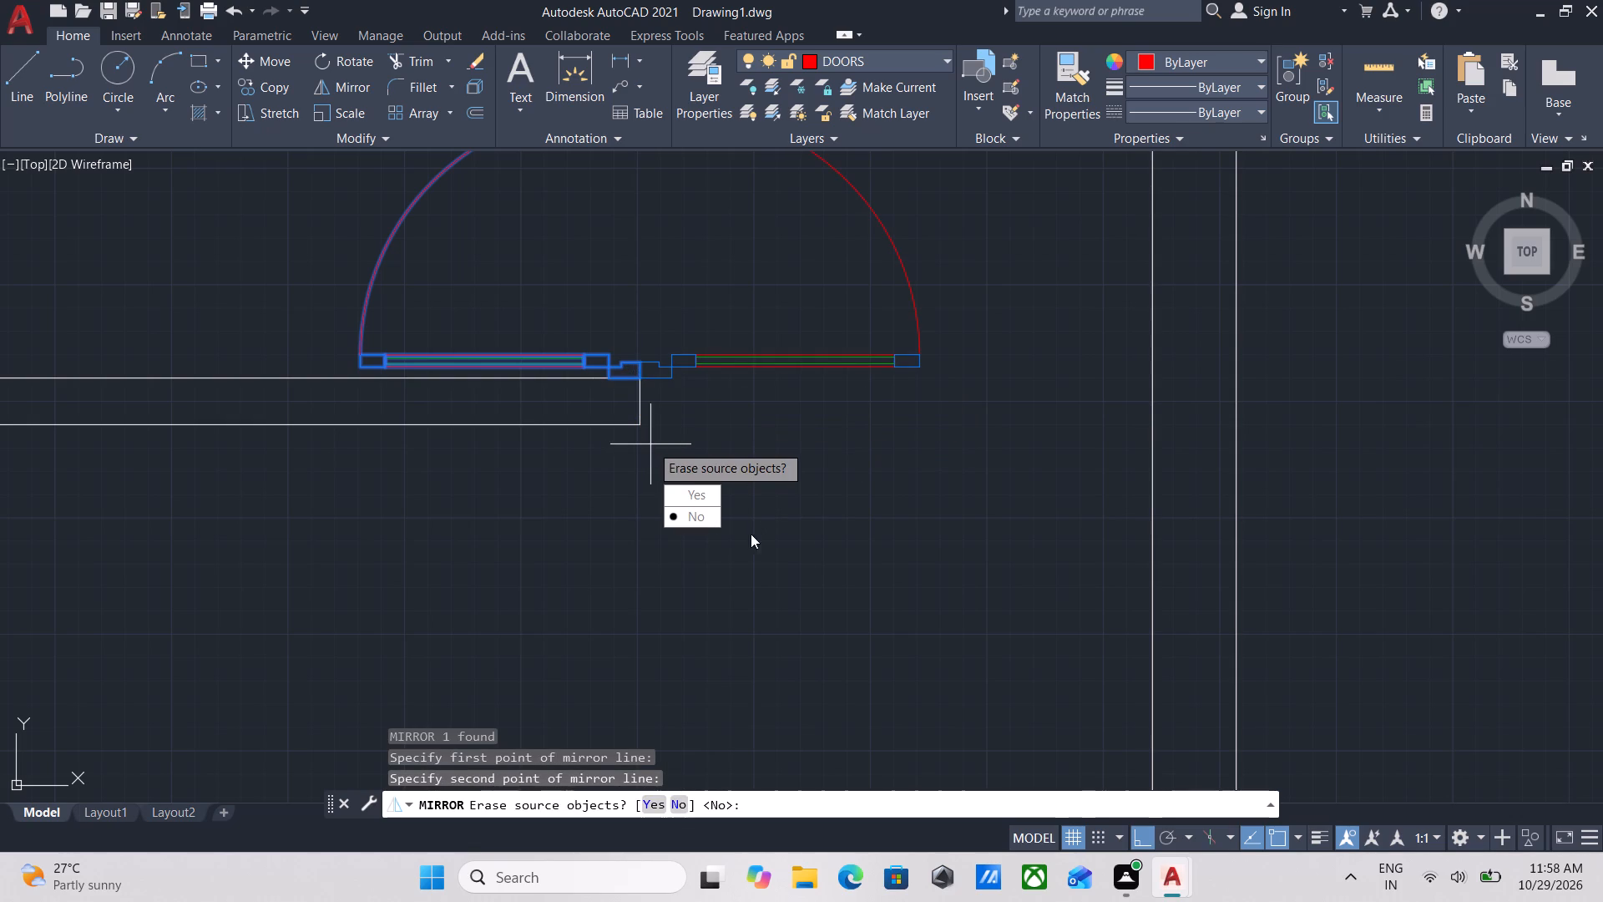
{"action": "left_click_drag", "start_coordinate": [711, 521], "coordinate": [650, 444]}
Copy the mirrored door by its lower frame corner onto the eastern room's top wall, in line with the short wall stub's west face above.
{"action": "left_click", "coordinate": [916, 402]}
{"action": "left_click", "coordinate": [829, 321]}
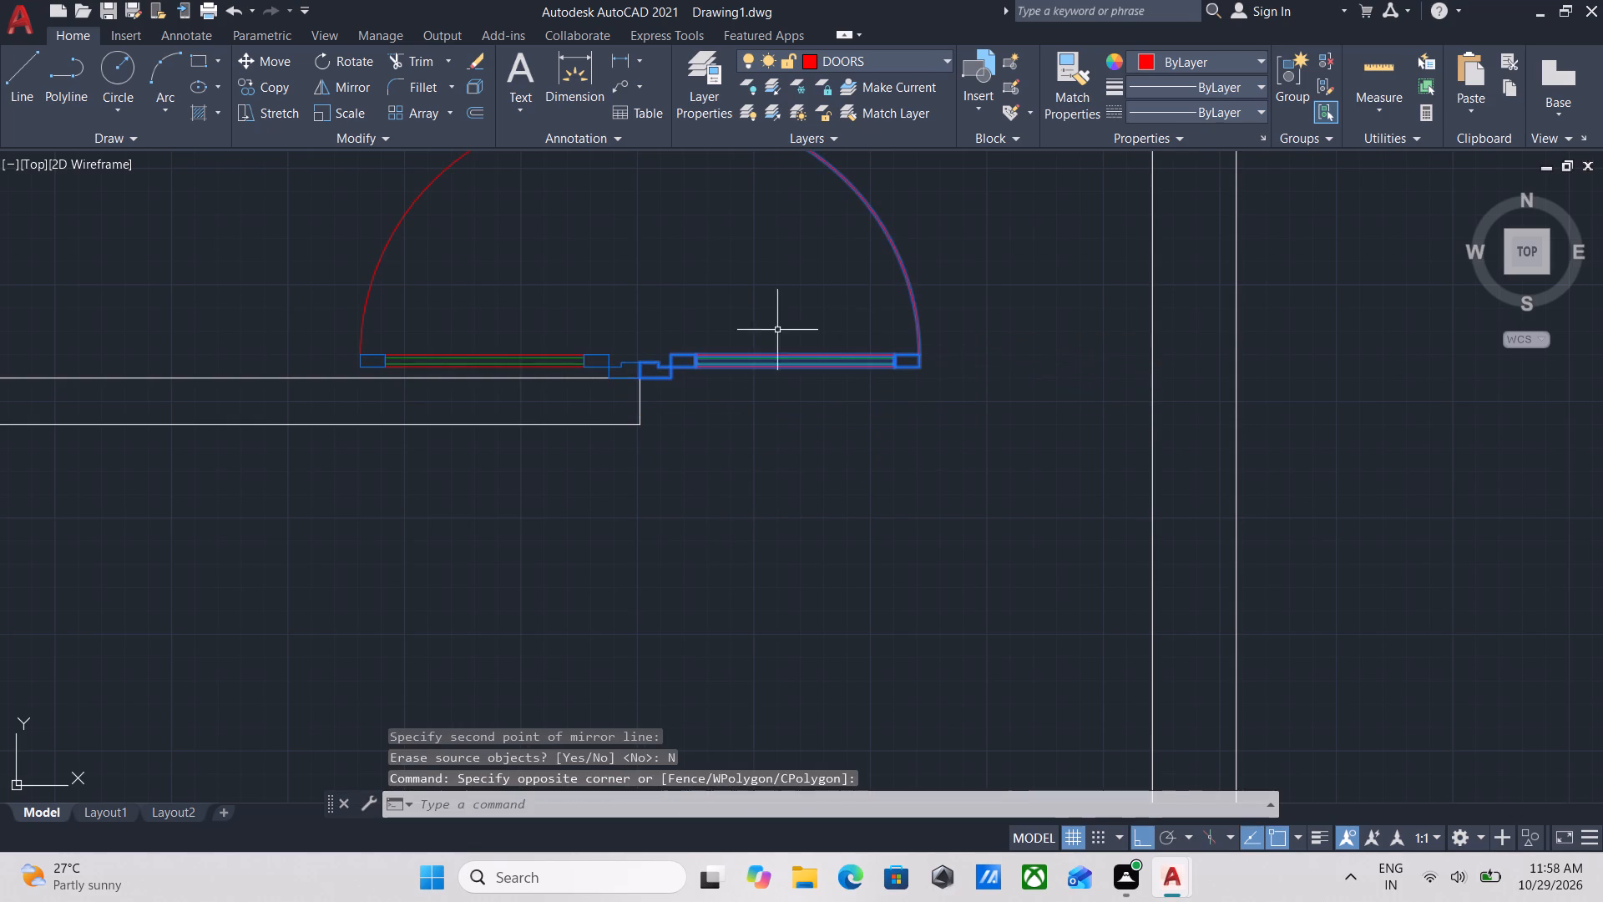
{"action": "middle_click_drag", "start_coordinate": [745, 332], "coordinate": [800, 441]}
{"action": "type", "text": "CO"}
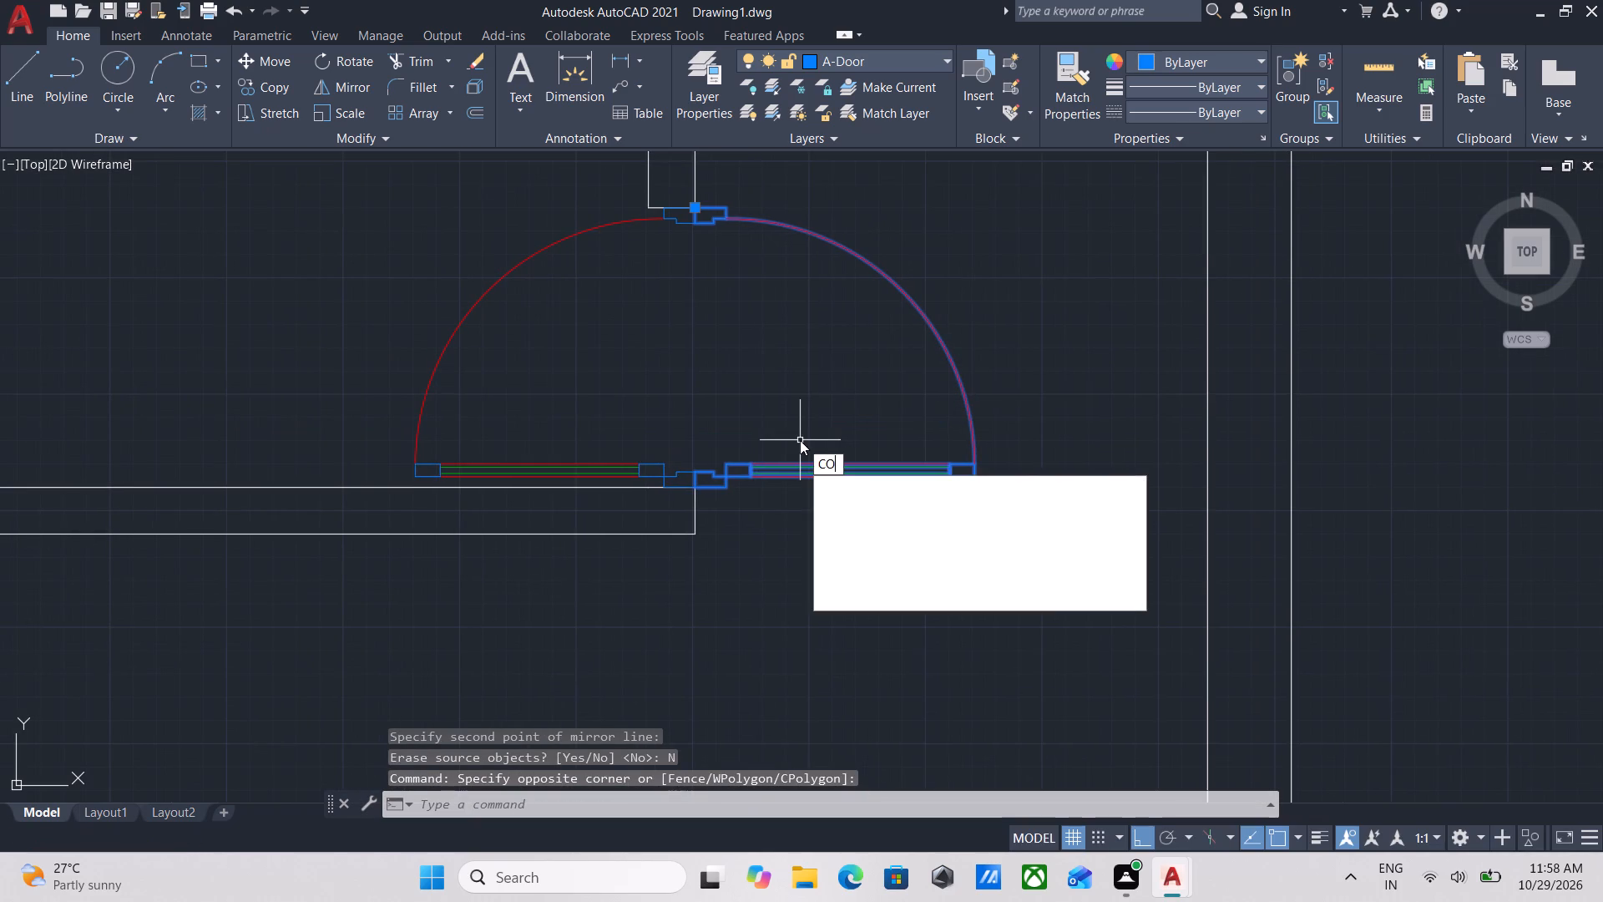
{"action": "key", "text": "Return"}
{"action": "scroll", "coordinate": [694, 509], "scroll_direction": "up", "scroll_amount": 3}
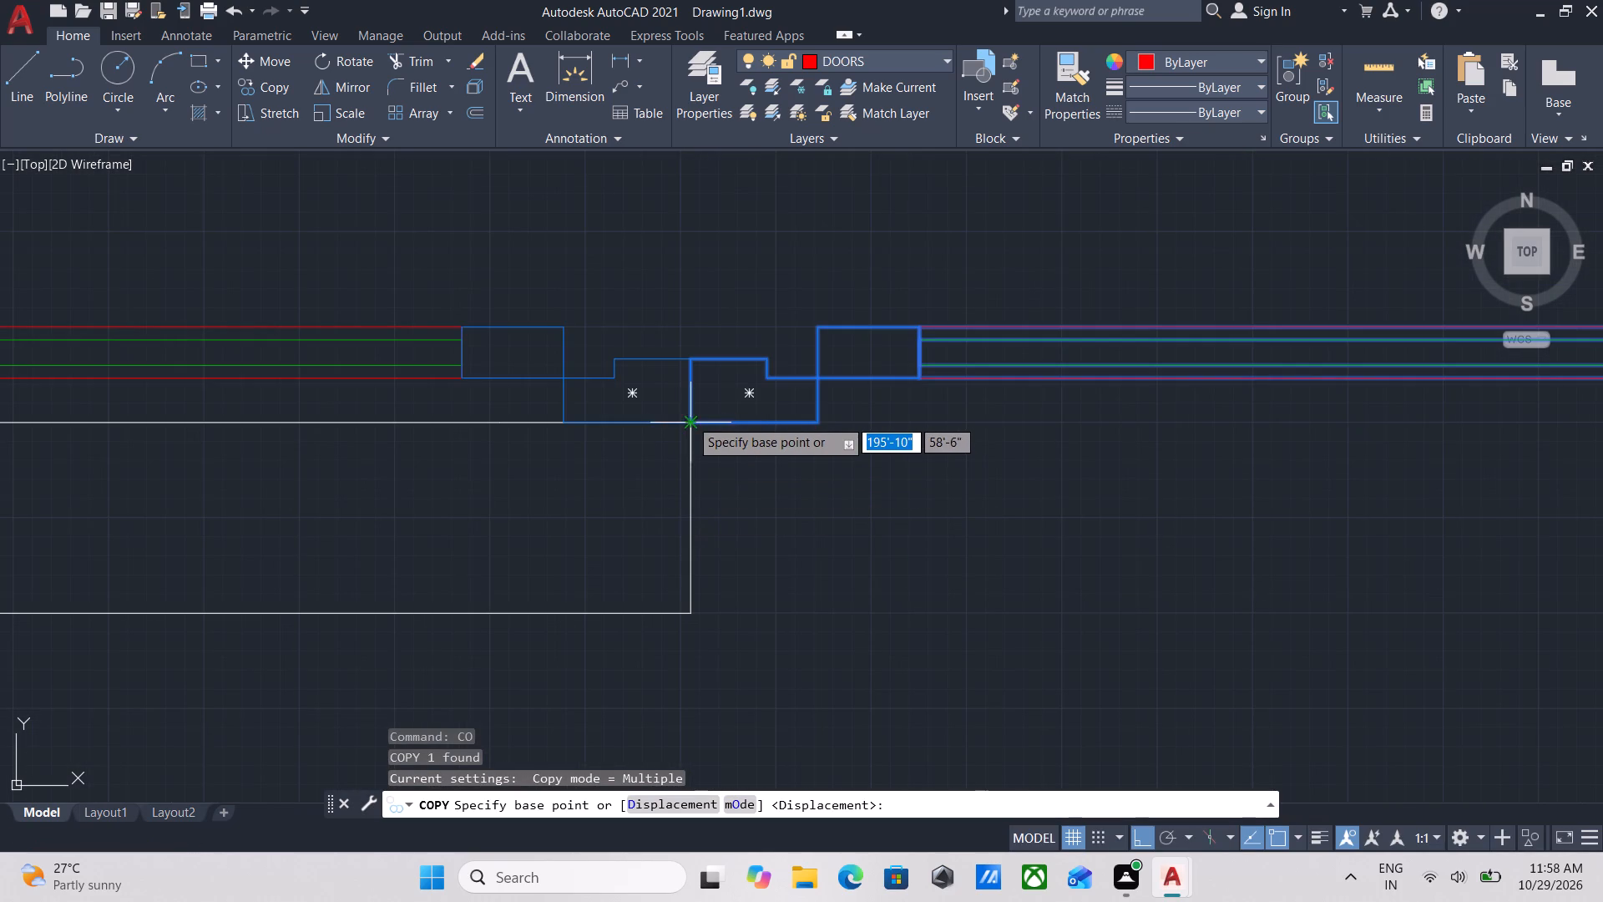
{"action": "left_click", "coordinate": [696, 422]}
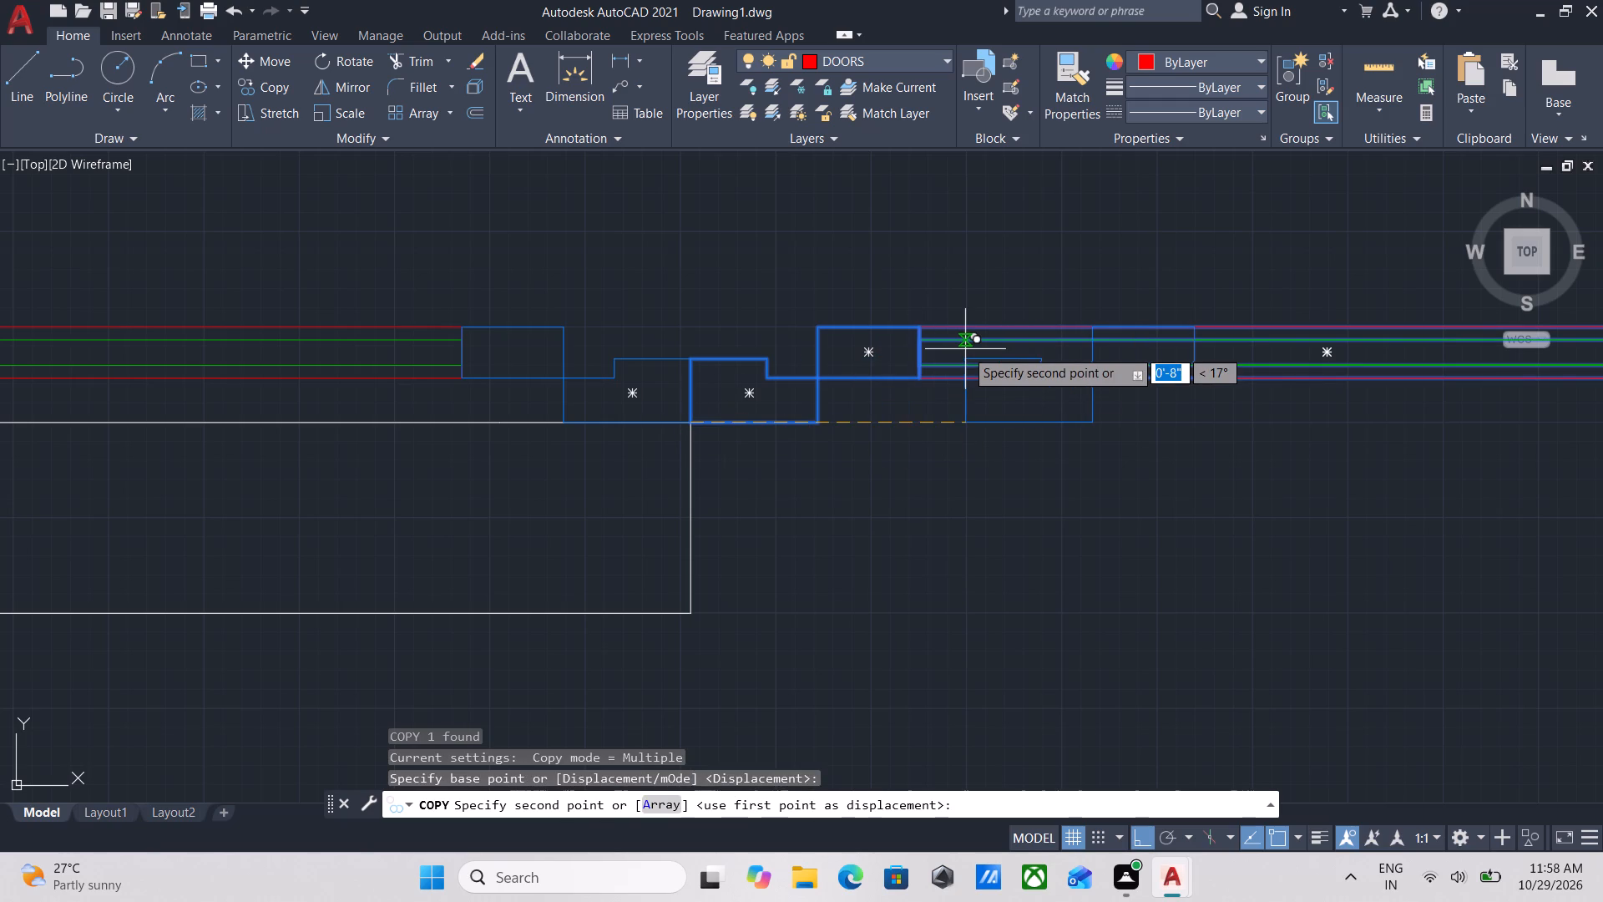
{"action": "key", "text": "F8"}
{"action": "scroll", "coordinate": [1021, 293], "scroll_direction": "down", "scroll_amount": 4}
{"action": "middle_click_drag", "start_coordinate": [1021, 292], "coordinate": [847, 544]}
{"action": "scroll", "coordinate": [857, 524], "scroll_direction": "up", "scroll_amount": 1}
{"action": "scroll", "coordinate": [1070, 242], "scroll_direction": "down", "scroll_amount": 2}
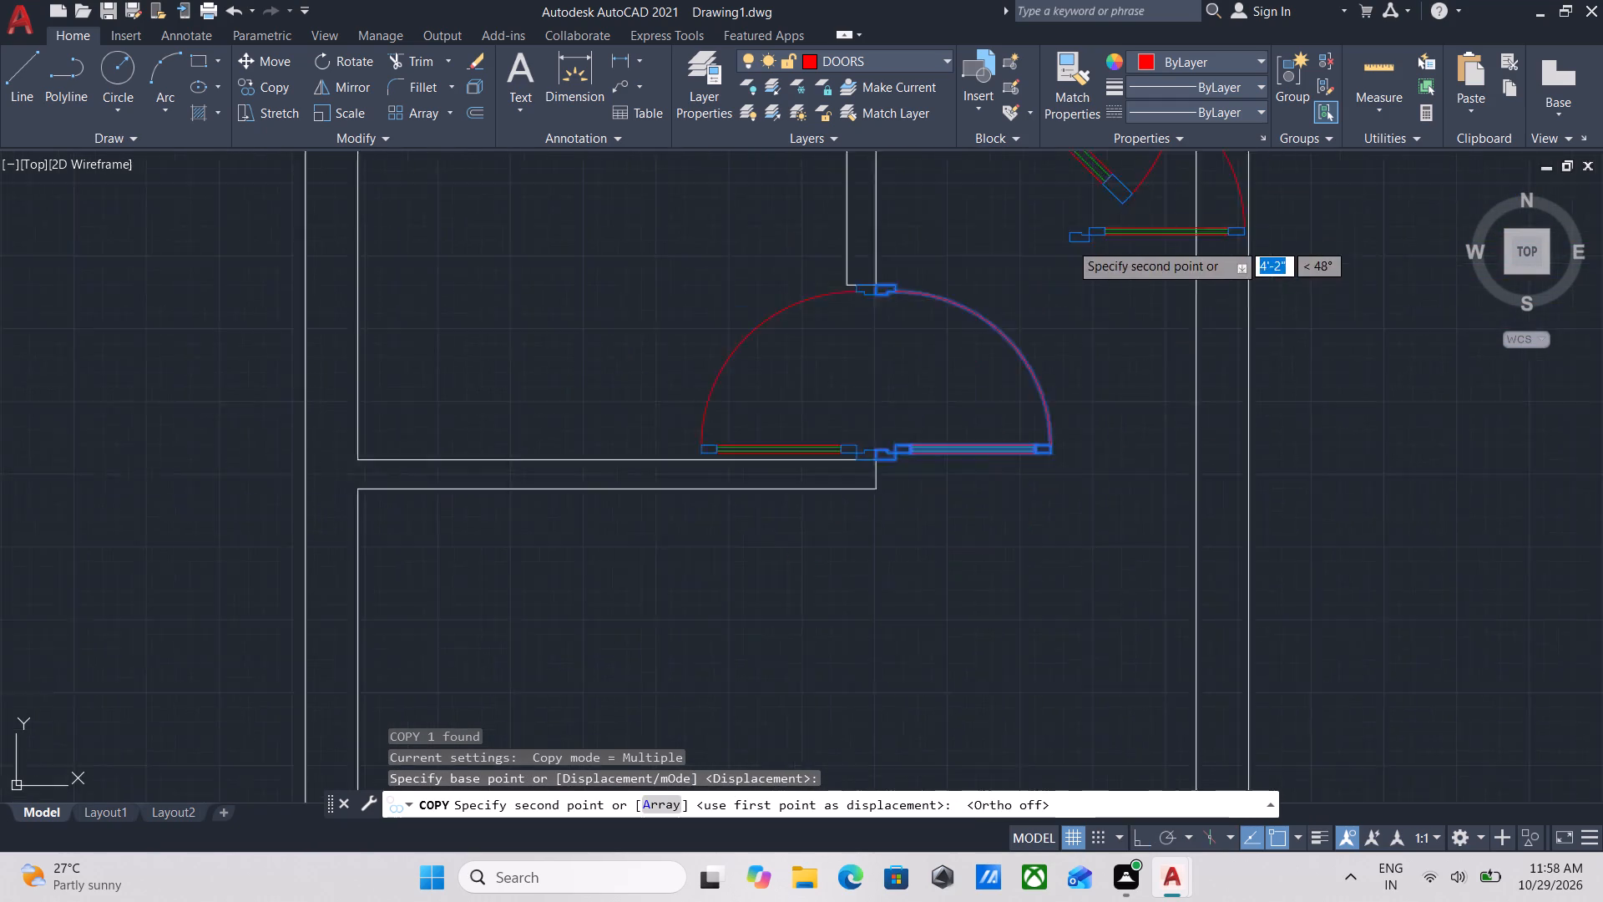
{"action": "middle_click_drag", "start_coordinate": [1070, 242], "coordinate": [951, 367]}
{"action": "scroll", "coordinate": [1273, 128], "scroll_direction": "down", "scroll_amount": 2}
{"action": "middle_click_drag", "start_coordinate": [1273, 128], "coordinate": [857, 308]}
{"action": "scroll", "coordinate": [1092, 259], "scroll_direction": "down", "scroll_amount": 1}
{"action": "middle_click_drag", "start_coordinate": [1092, 259], "coordinate": [726, 441]}
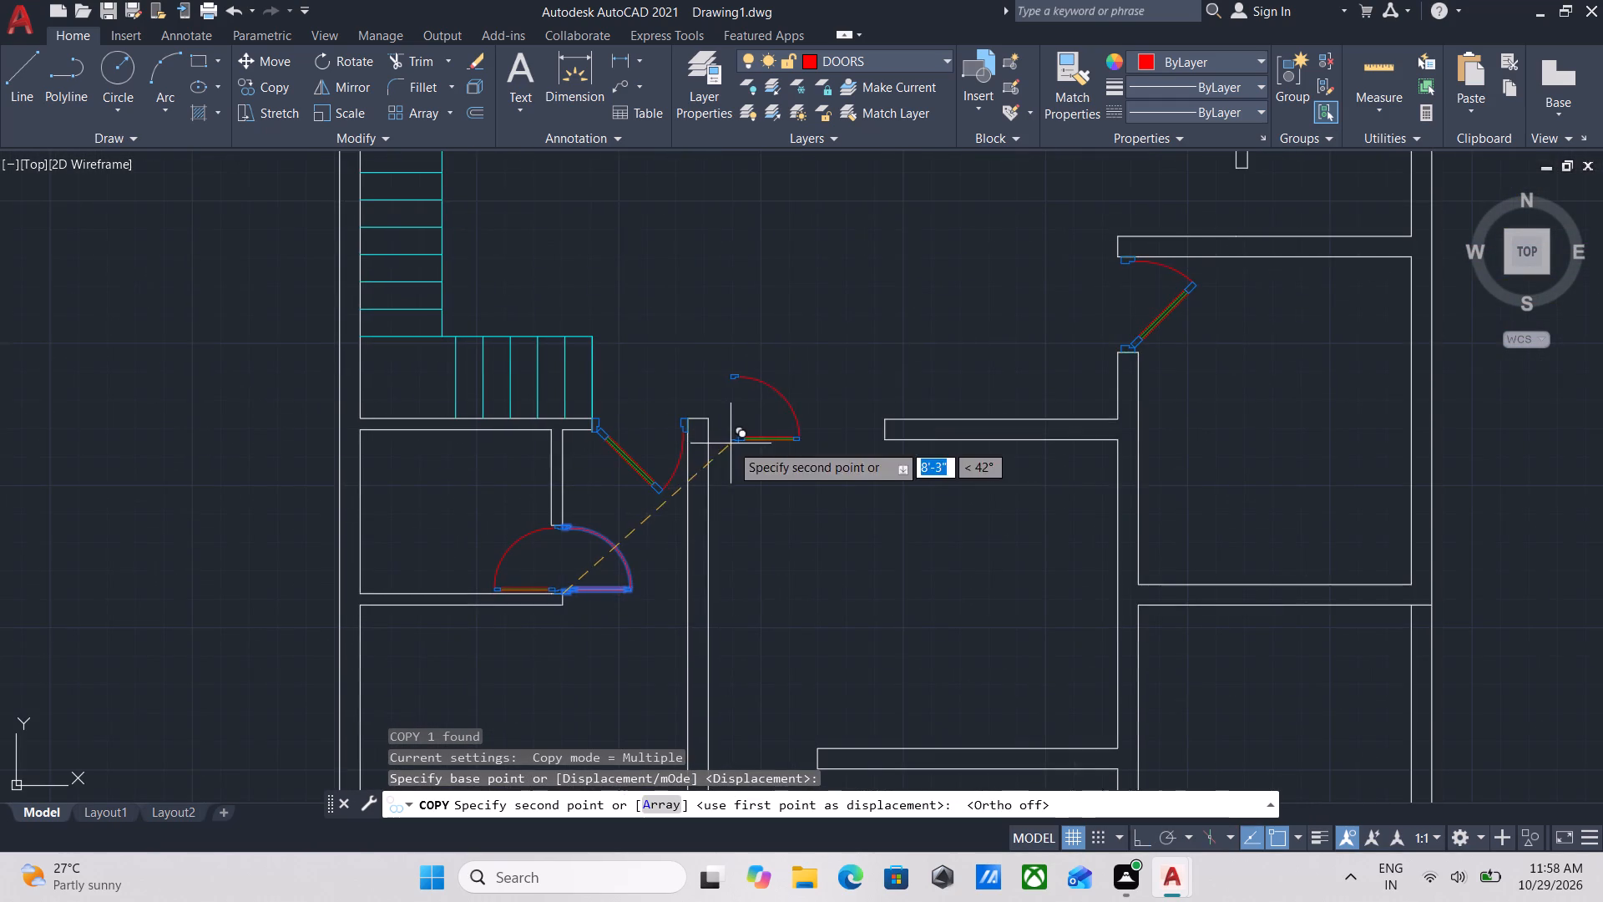
{"action": "scroll", "coordinate": [903, 411], "scroll_direction": "down", "scroll_amount": 1}
{"action": "middle_click_drag", "start_coordinate": [903, 411], "coordinate": [856, 663]}
{"action": "scroll", "coordinate": [1041, 569], "scroll_direction": "up", "scroll_amount": 4}
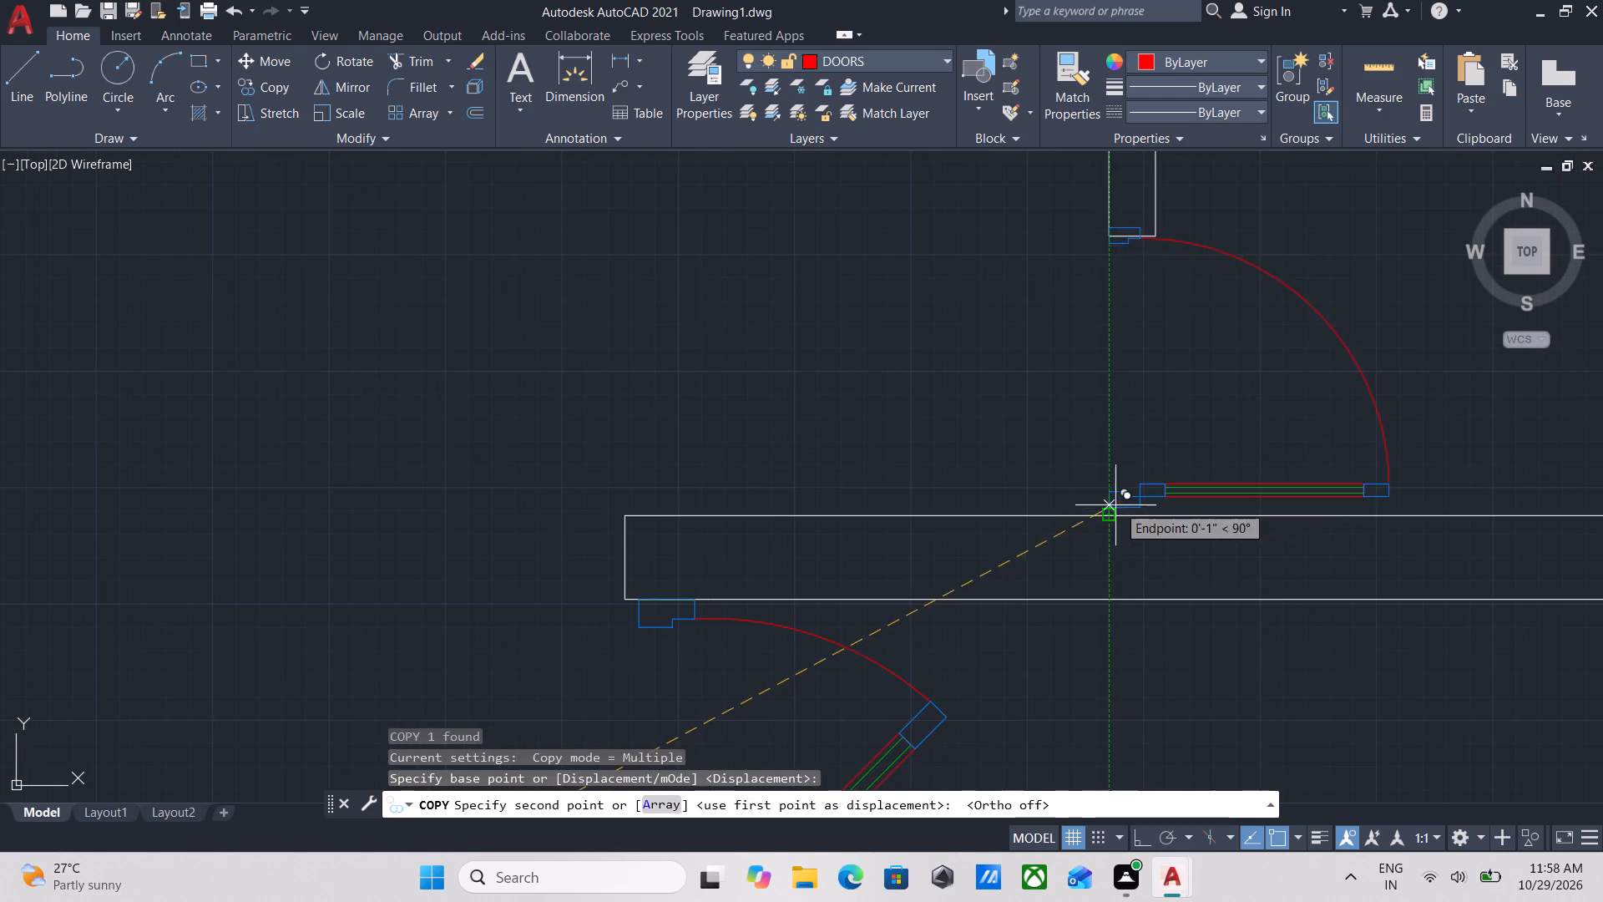
{"action": "left_click", "coordinate": [1113, 511]}
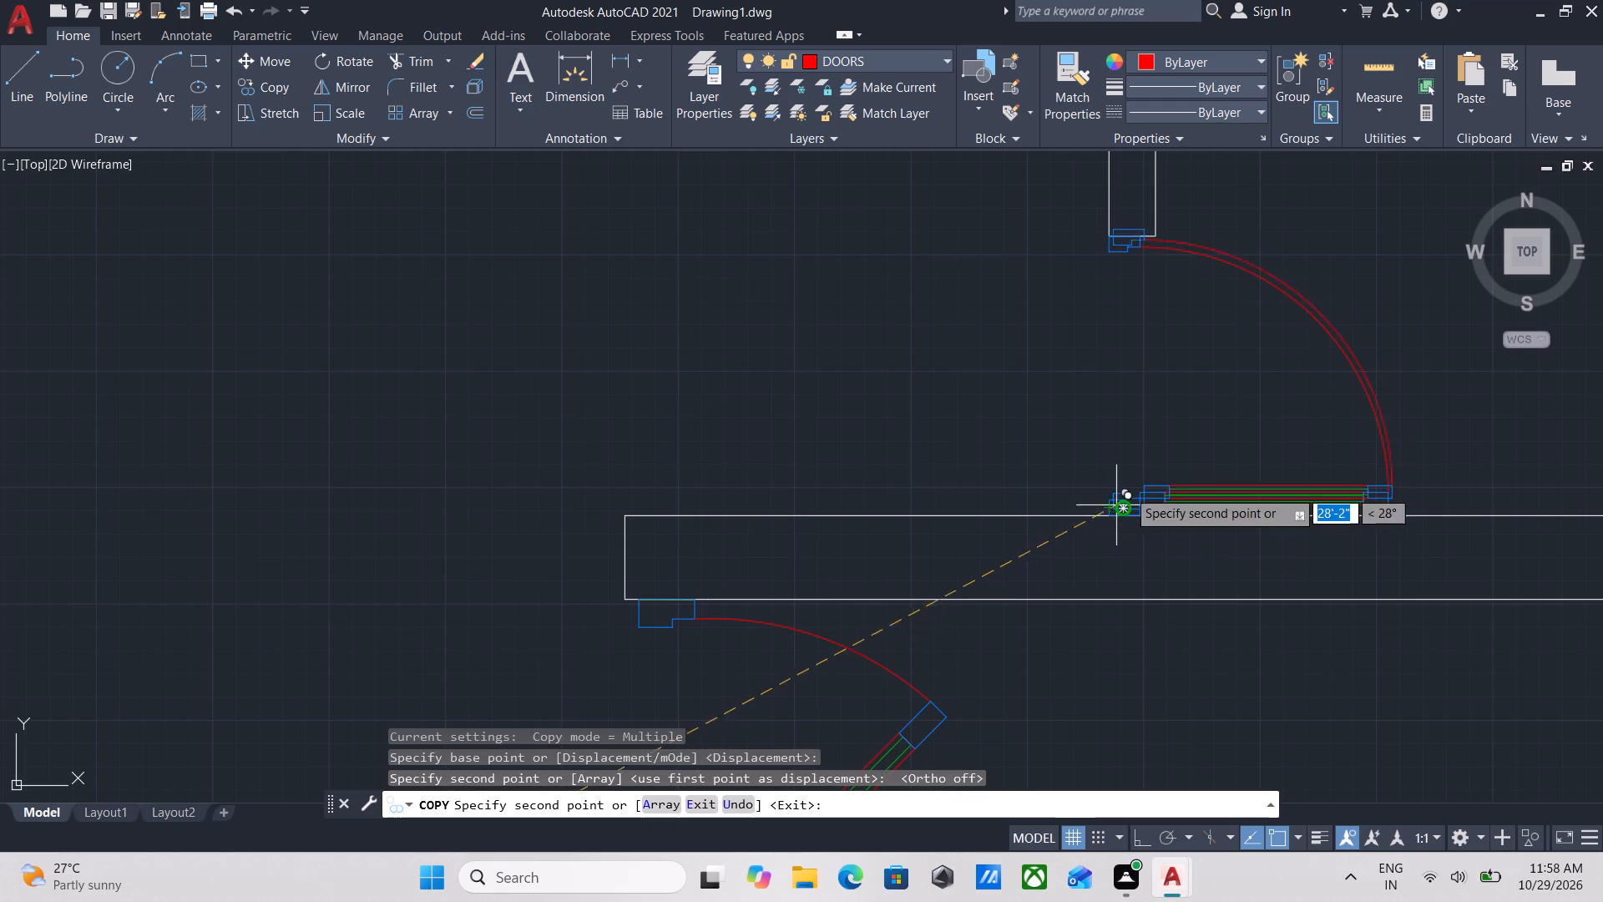
Place another copy of the door by its lower frame corner on the outer wall corner at the northeastern small room's opening.
{"action": "scroll", "coordinate": [1130, 481], "scroll_direction": "down", "scroll_amount": 1}
{"action": "middle_click_drag", "start_coordinate": [1130, 481], "coordinate": [1171, 639]}
{"action": "scroll", "coordinate": [1169, 635], "scroll_direction": "up", "scroll_amount": 1}
{"action": "scroll", "coordinate": [1044, 461], "scroll_direction": "down", "scroll_amount": 3}
{"action": "middle_click_drag", "start_coordinate": [1044, 461], "coordinate": [920, 643]}
{"action": "scroll", "coordinate": [861, 619], "scroll_direction": "up", "scroll_amount": 1}
{"action": "scroll", "coordinate": [769, 329], "scroll_direction": "down", "scroll_amount": 2}
{"action": "middle_click_drag", "start_coordinate": [769, 329], "coordinate": [902, 478]}
{"action": "scroll", "coordinate": [825, 436], "scroll_direction": "up", "scroll_amount": 3}
{"action": "scroll", "coordinate": [607, 432], "scroll_direction": "down", "scroll_amount": 1}
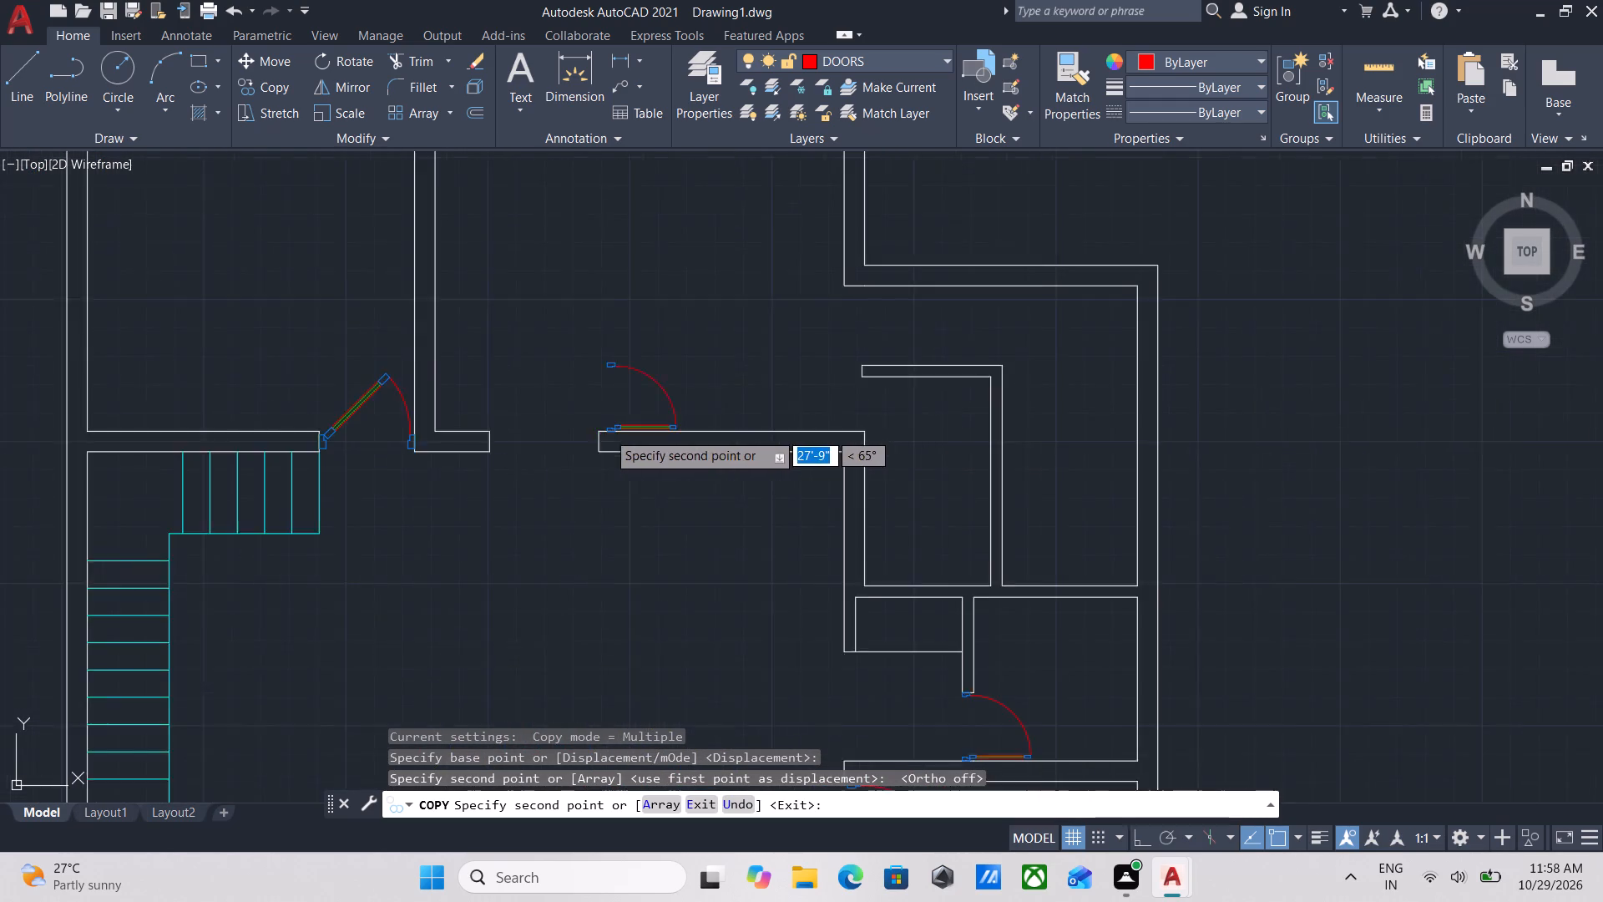
{"action": "middle_click_drag", "start_coordinate": [607, 432], "coordinate": [732, 454]}
{"action": "scroll", "coordinate": [607, 432], "scroll_direction": "down", "scroll_amount": 1}
{"action": "scroll", "coordinate": [1017, 440], "scroll_direction": "up", "scroll_amount": 3}
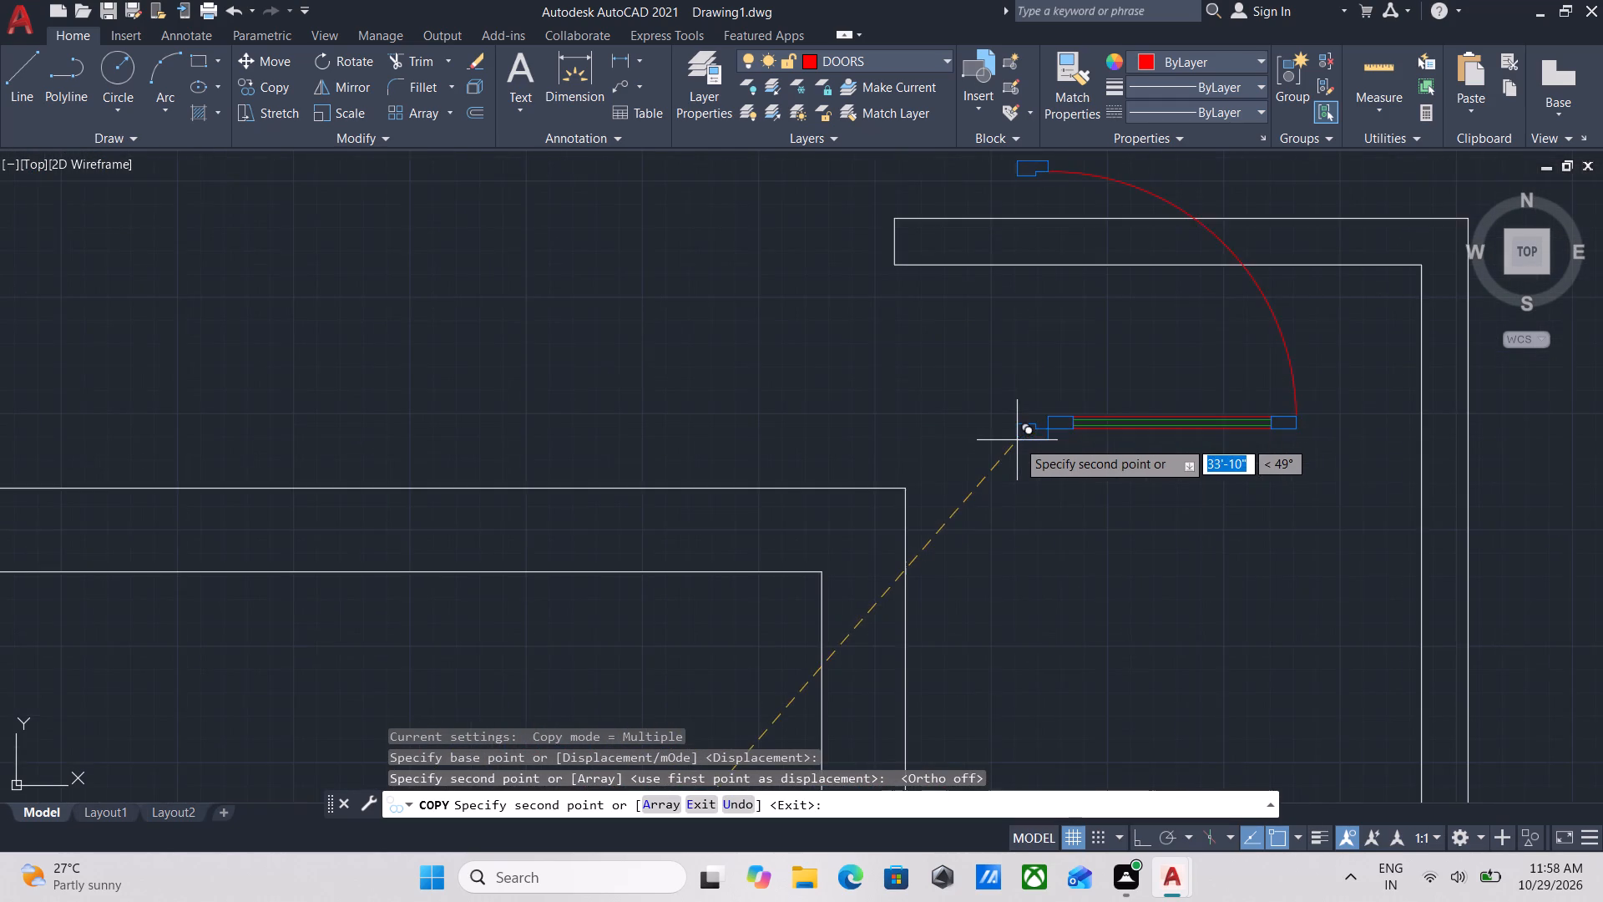
{"action": "scroll", "coordinate": [1017, 440], "scroll_direction": "down", "scroll_amount": 2}
{"action": "middle_click_drag", "start_coordinate": [1017, 440], "coordinate": [1014, 305]}
{"action": "scroll", "coordinate": [970, 327], "scroll_direction": "up", "scroll_amount": 2}
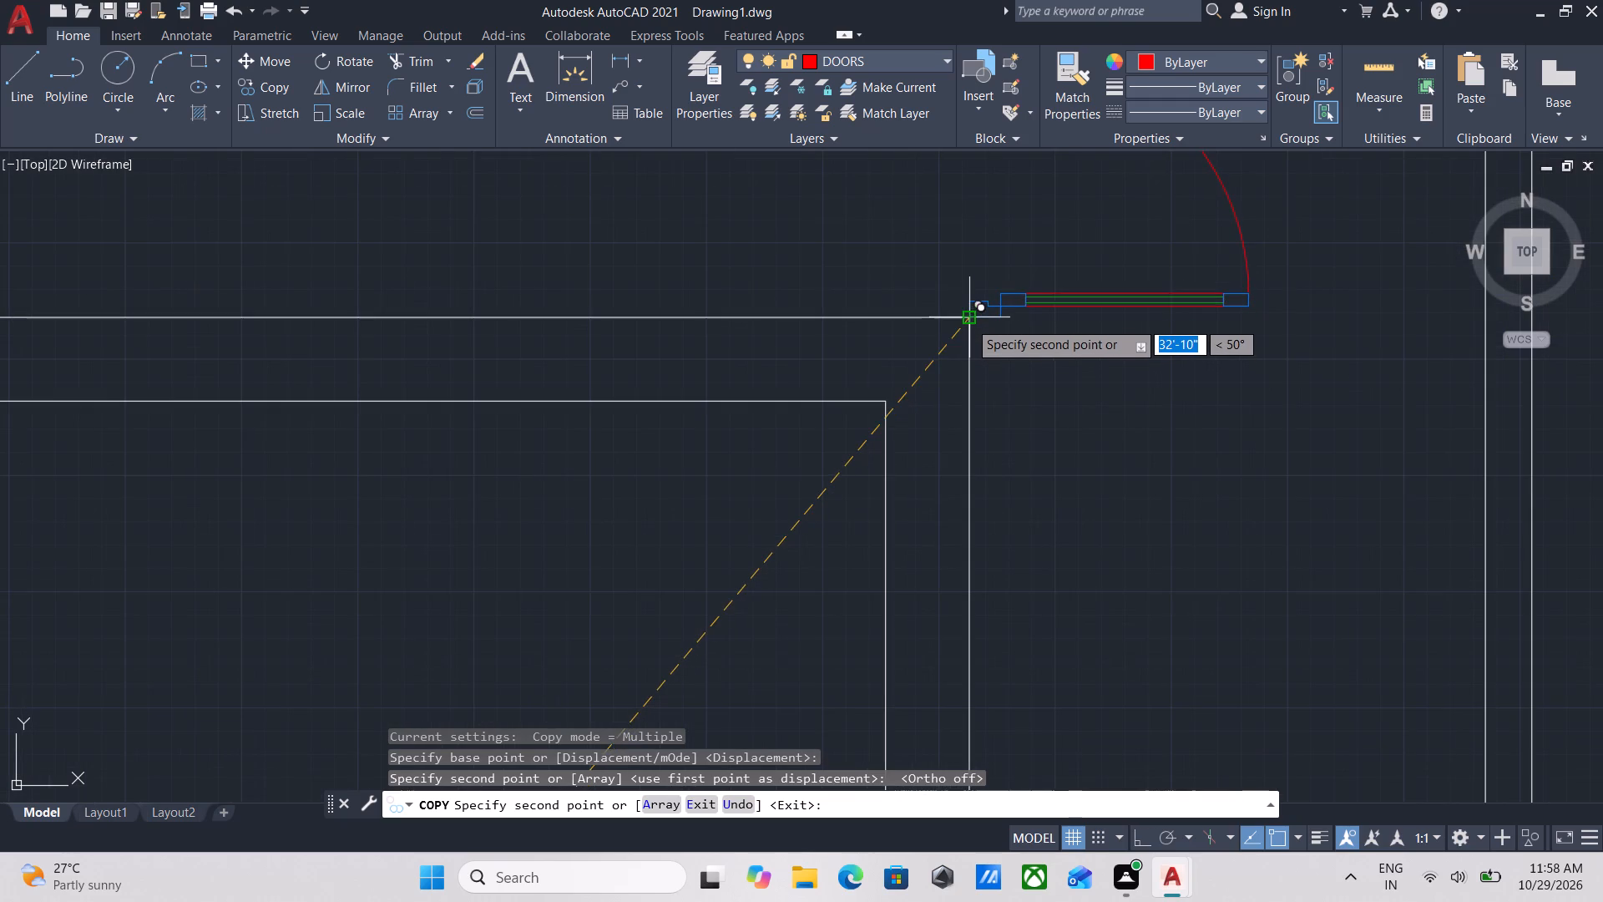
{"action": "left_click", "coordinate": [968, 321]}
{"action": "middle_click_drag", "start_coordinate": [968, 322], "coordinate": [979, 406]}
{"action": "scroll", "coordinate": [968, 339], "scroll_direction": "down", "scroll_amount": 1}
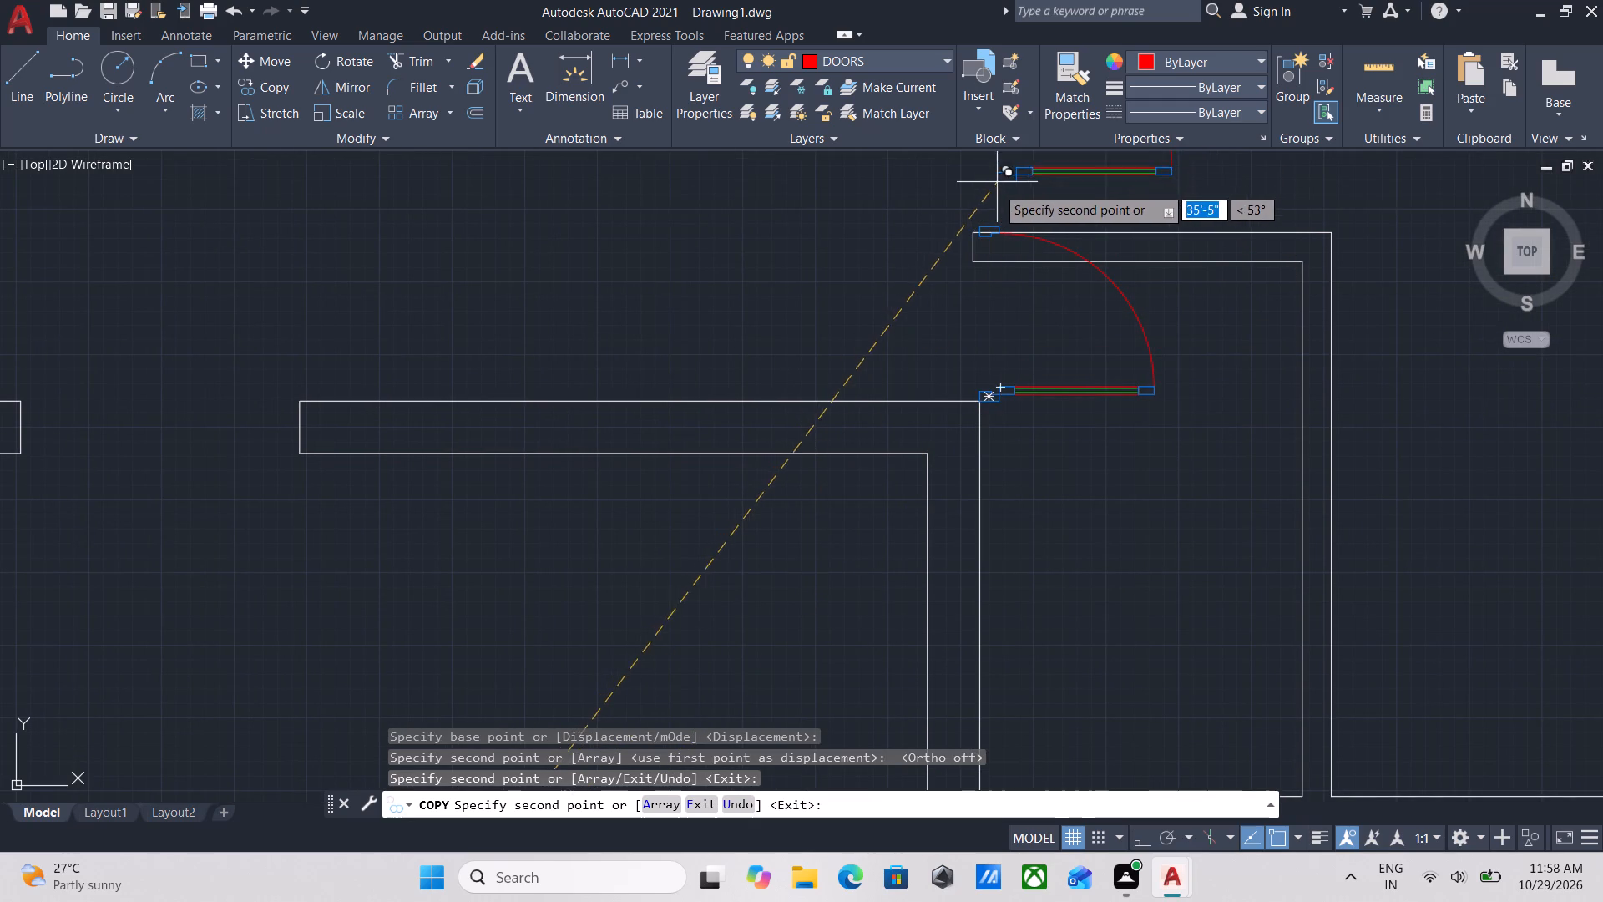
{"action": "key", "text": "Escape"}
Scale the northeastern small room's door by reference about its lower outer frame corner so its upper frame meets the underside of the wall above.
{"action": "scroll", "coordinate": [996, 186], "scroll_direction": "down", "scroll_amount": 3}
{"action": "scroll", "coordinate": [1018, 221], "scroll_direction": "up", "scroll_amount": 1}
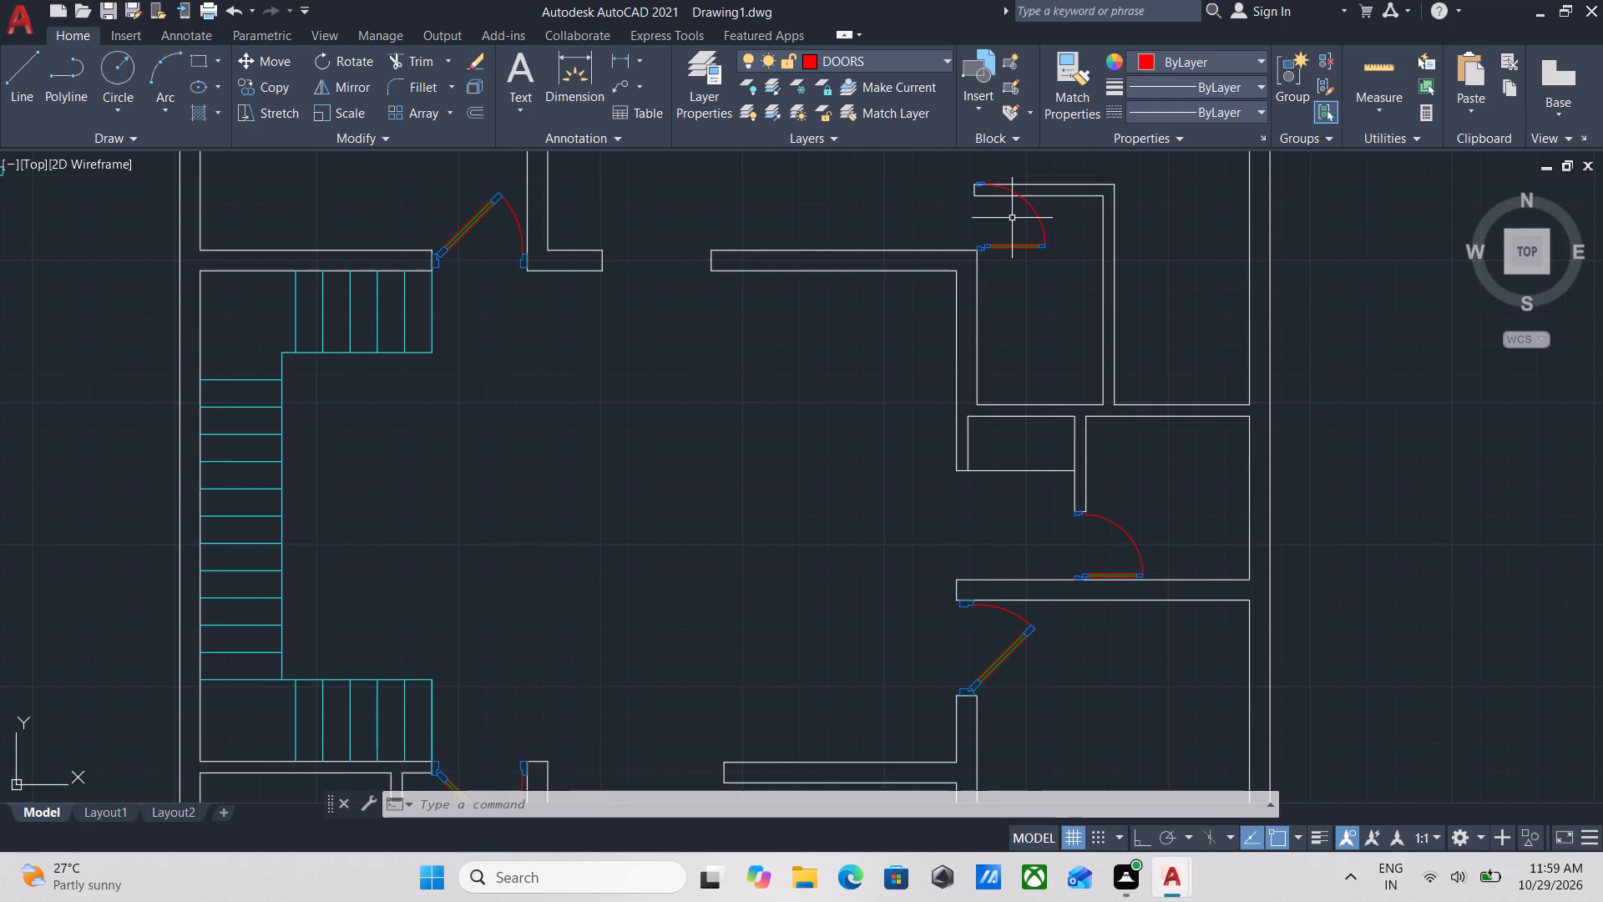
{"action": "middle_click_drag", "start_coordinate": [956, 544], "coordinate": [989, 352]}
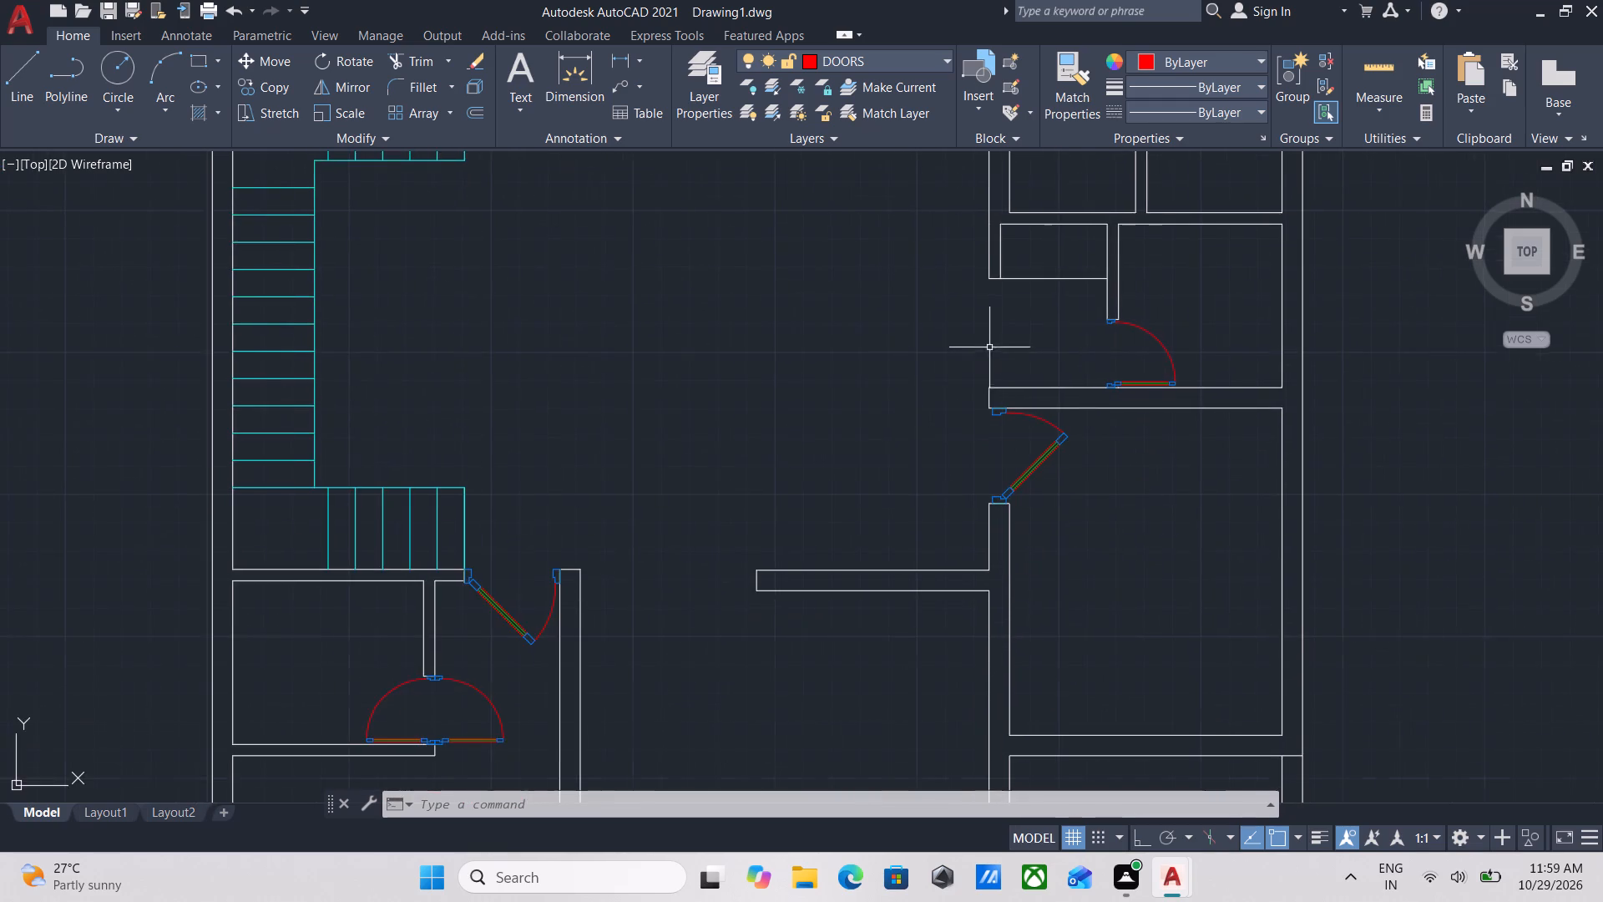
{"action": "middle_click_drag", "start_coordinate": [994, 360], "coordinate": [1028, 509]}
{"action": "middle_click_drag", "start_coordinate": [1120, 398], "coordinate": [1120, 508]}
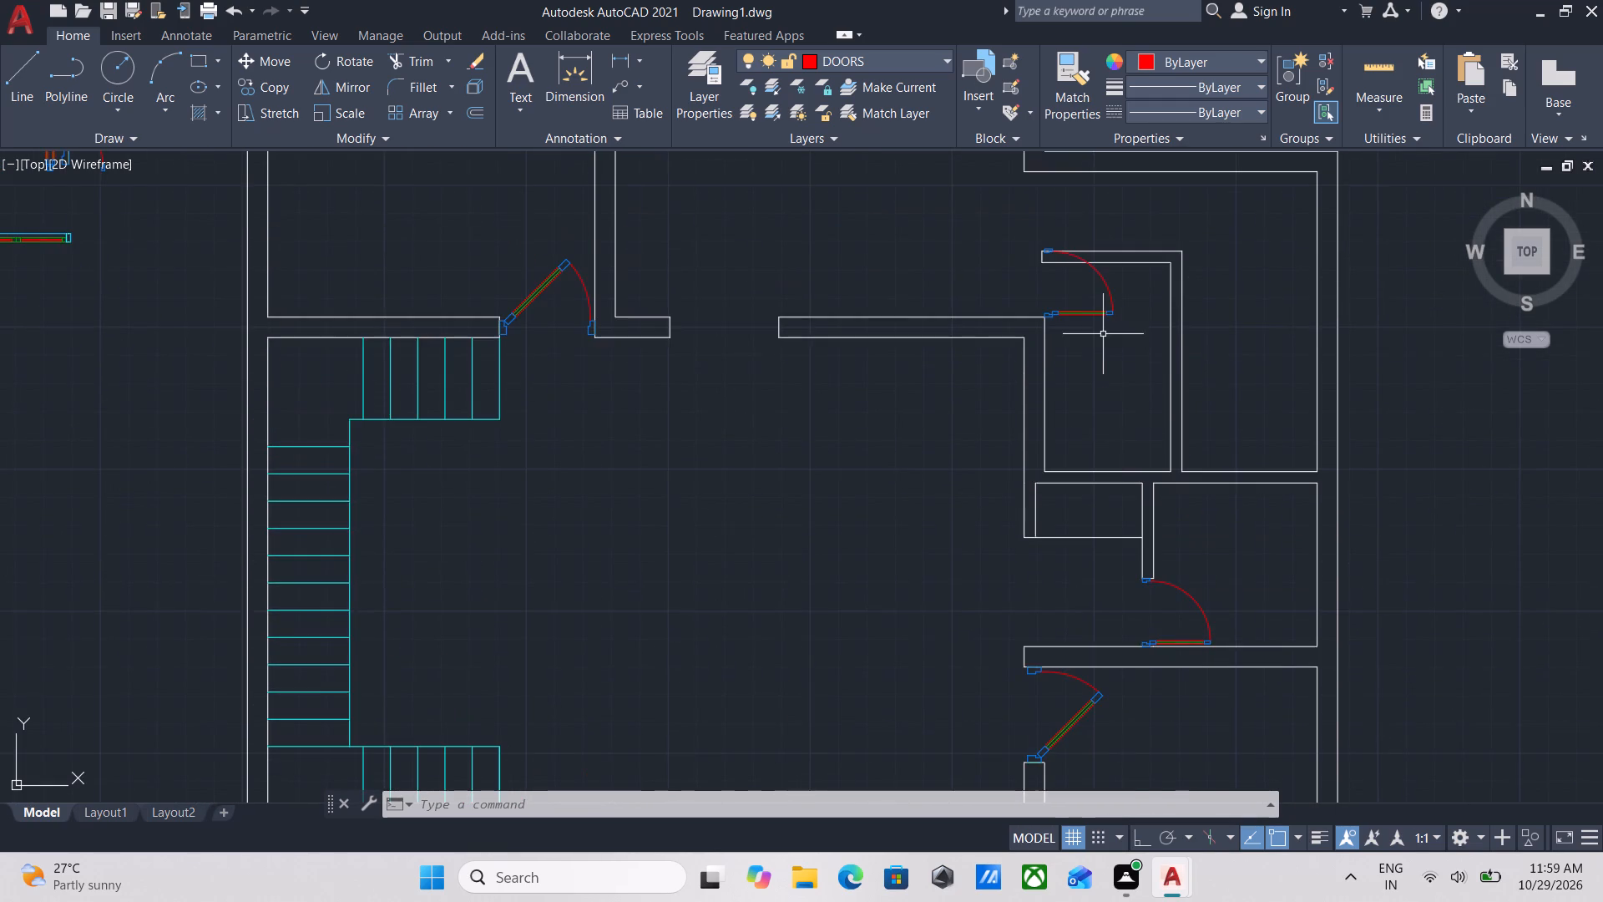
{"action": "scroll", "coordinate": [1104, 332], "scroll_direction": "up", "scroll_amount": 2}
{"action": "middle_click_drag", "start_coordinate": [1120, 259], "coordinate": [1100, 380]}
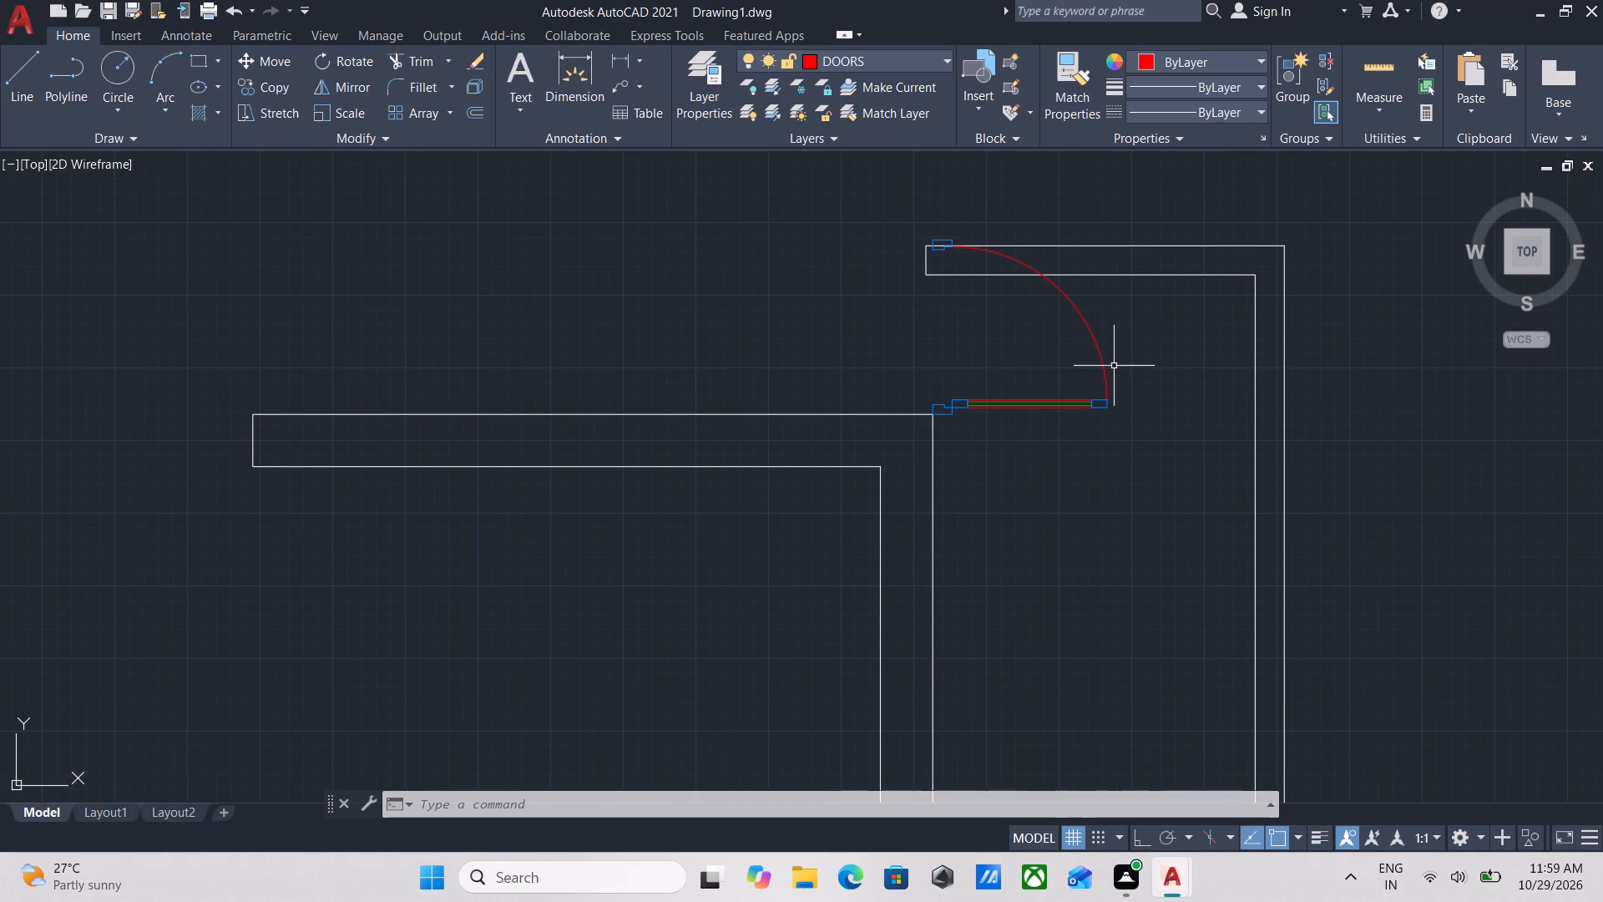
{"action": "scroll", "coordinate": [1114, 366], "scroll_direction": "up", "scroll_amount": 2}
{"action": "left_click", "coordinate": [1114, 366]}
{"action": "left_click", "coordinate": [1017, 394]}
{"action": "middle_click_drag", "start_coordinate": [888, 383], "coordinate": [899, 438]}
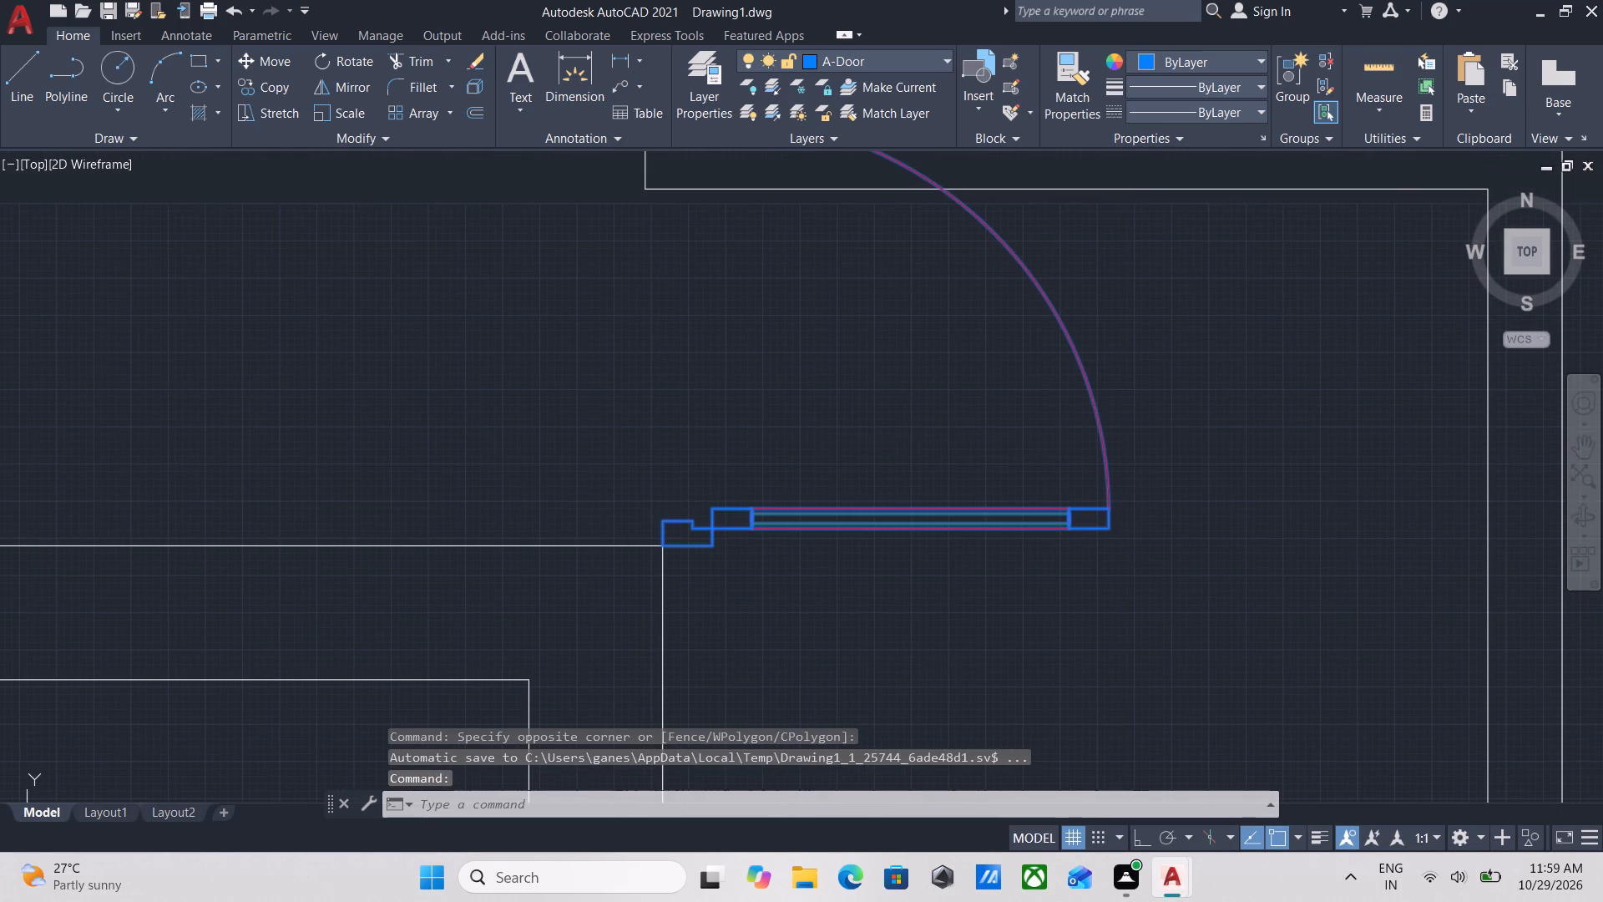
{"action": "middle_click_drag", "start_coordinate": [806, 545], "coordinate": [828, 474]}
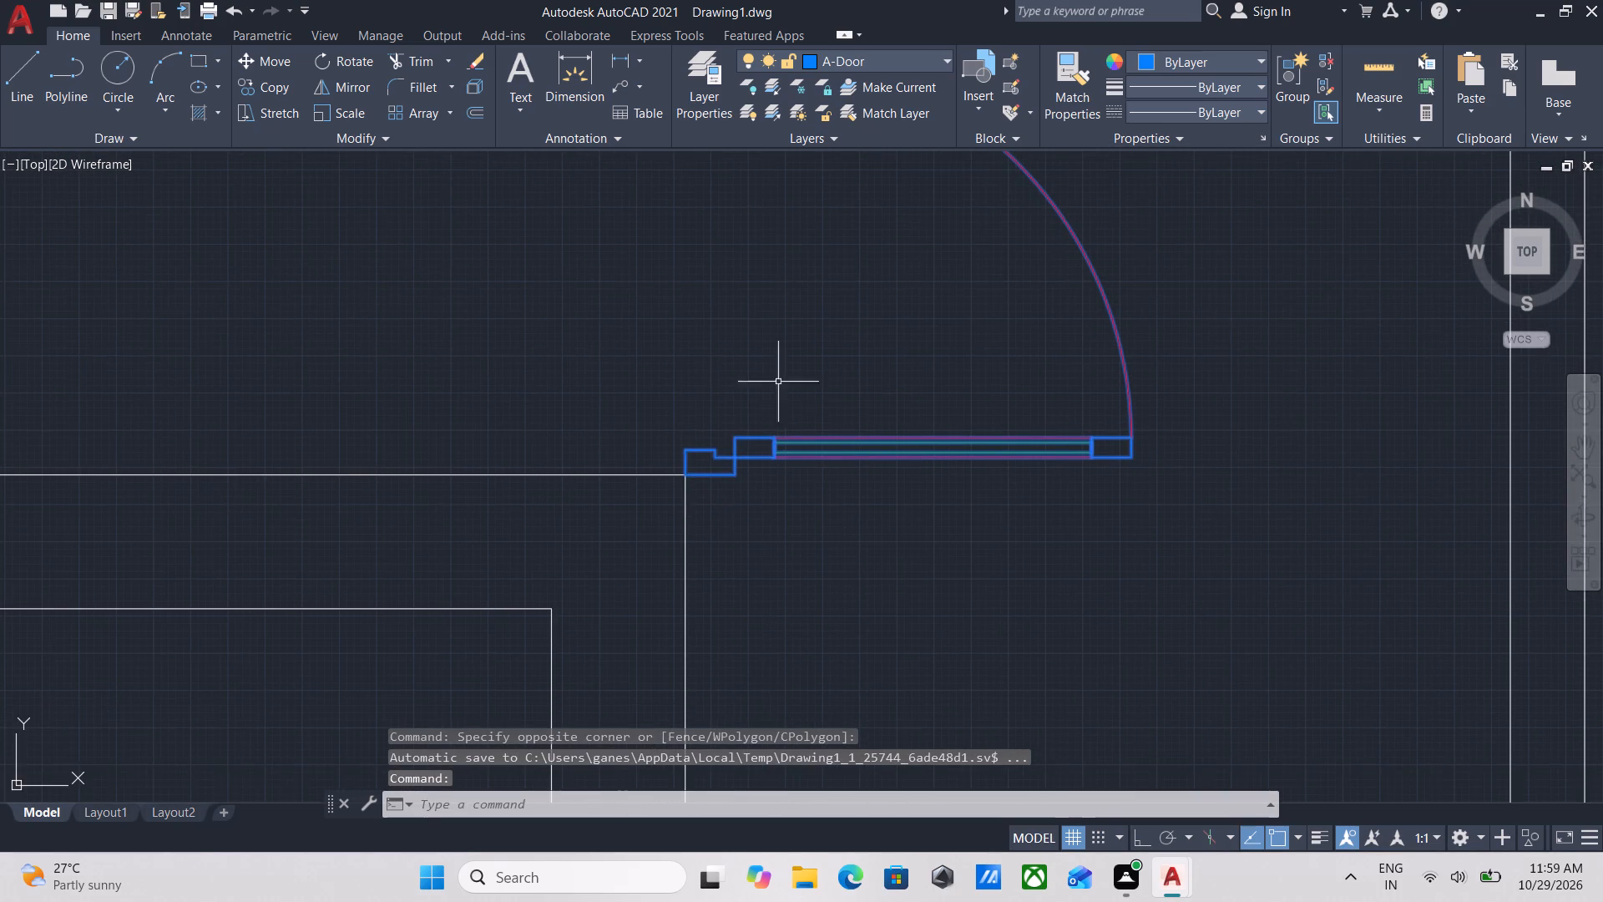
{"action": "middle_click_drag", "start_coordinate": [777, 380], "coordinate": [812, 482]}
{"action": "type", "text": "SCA"}
{"action": "key", "text": "l"}
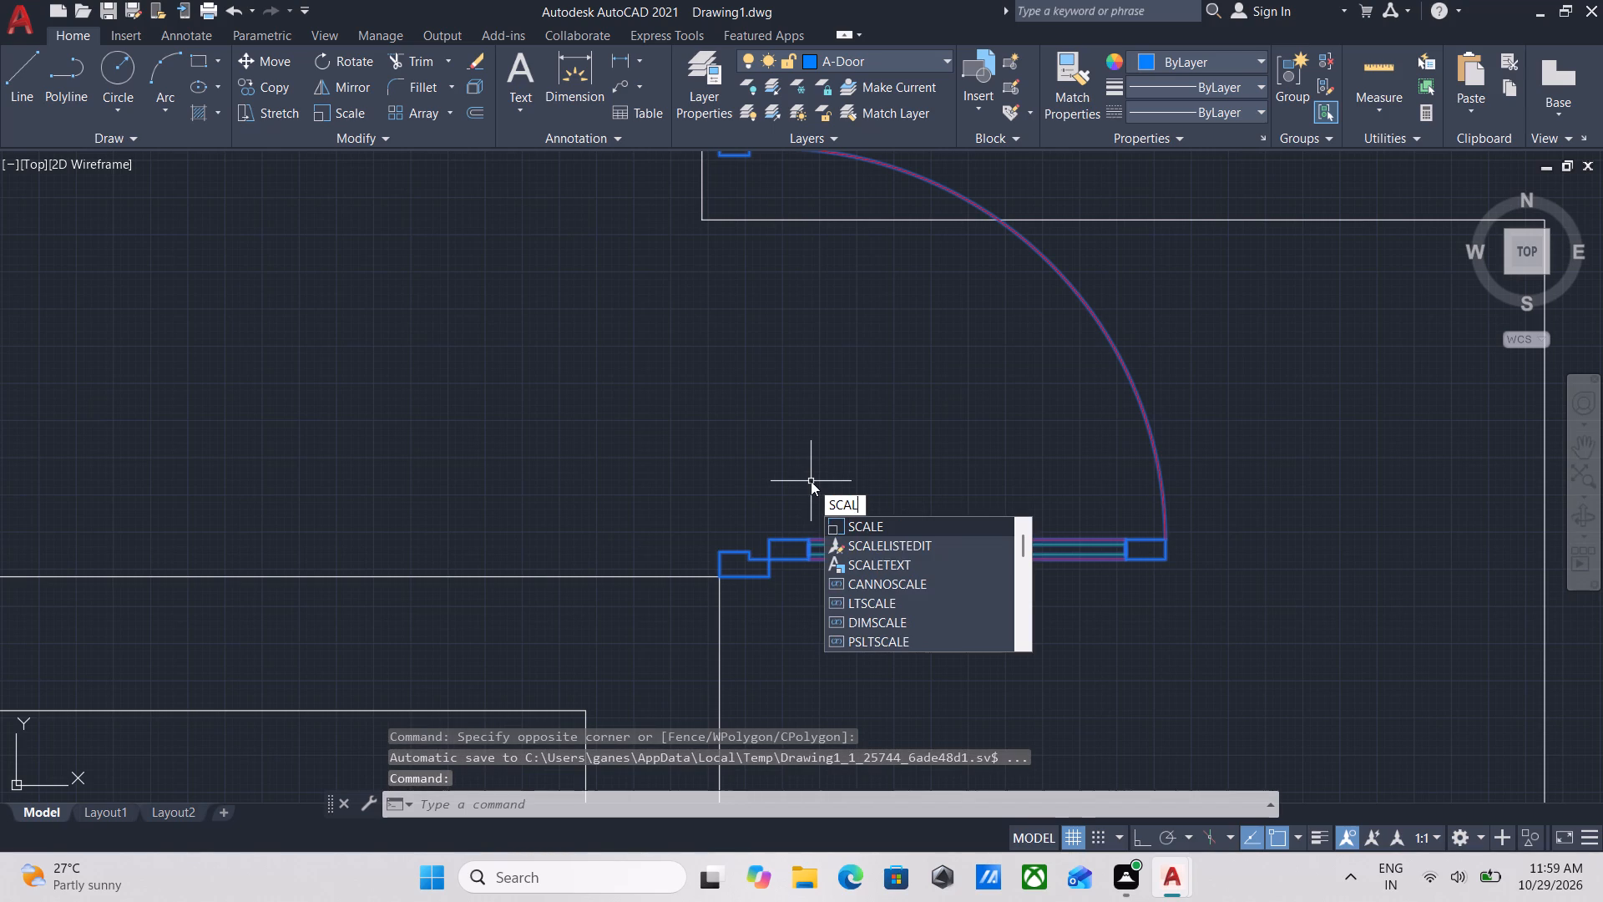
{"action": "key", "text": "e"}
{"action": "key", "text": "Return"}
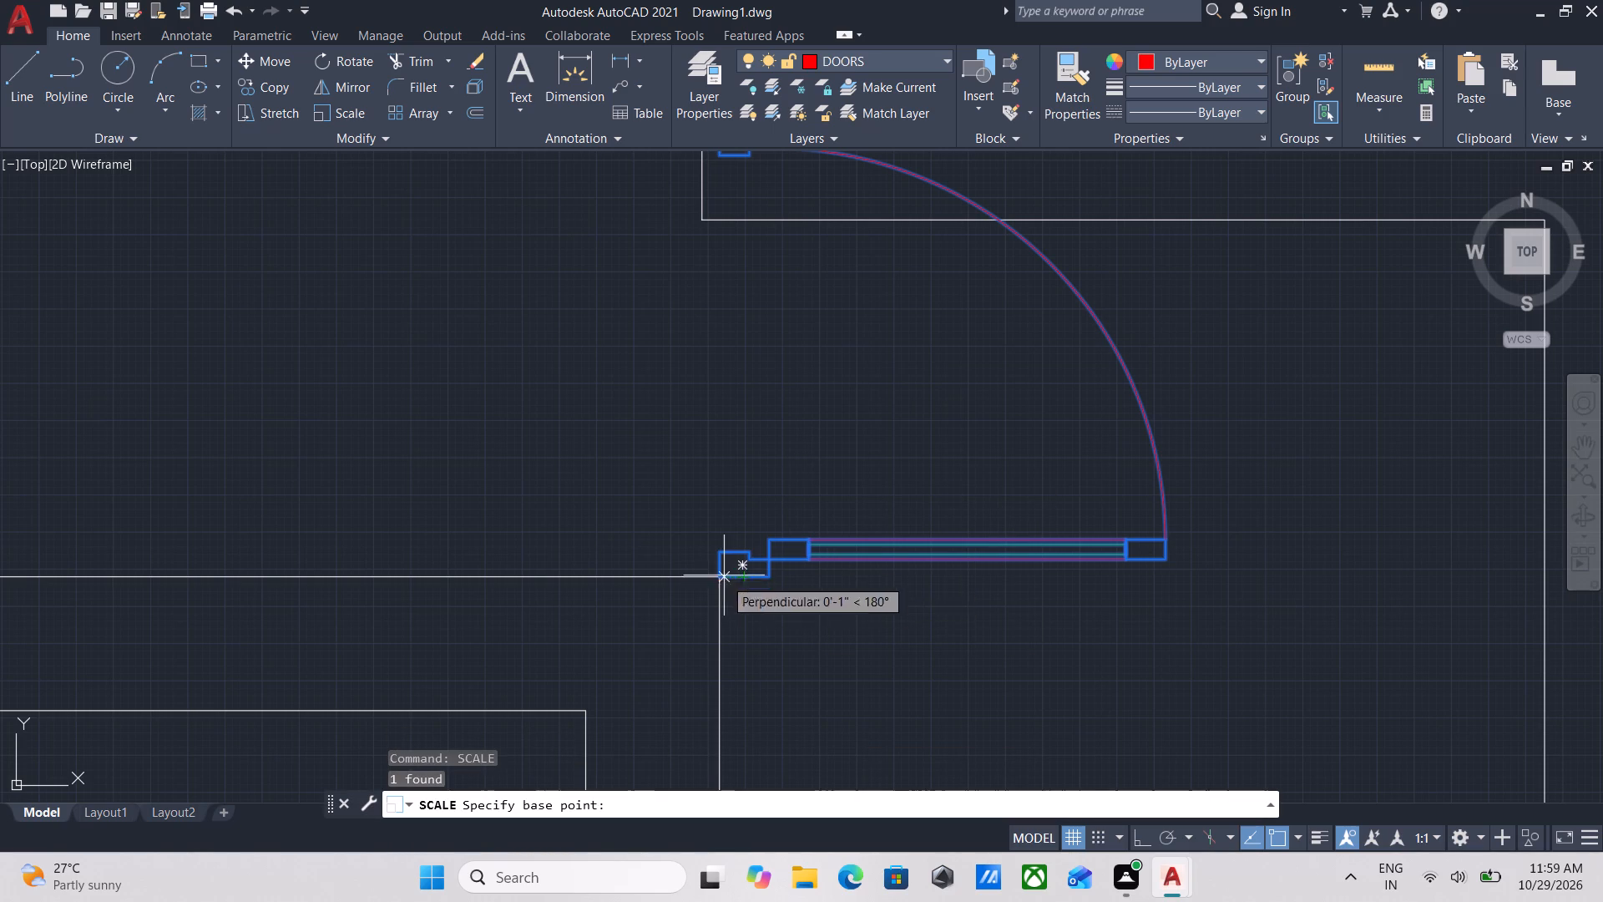
{"action": "left_click", "coordinate": [721, 578]}
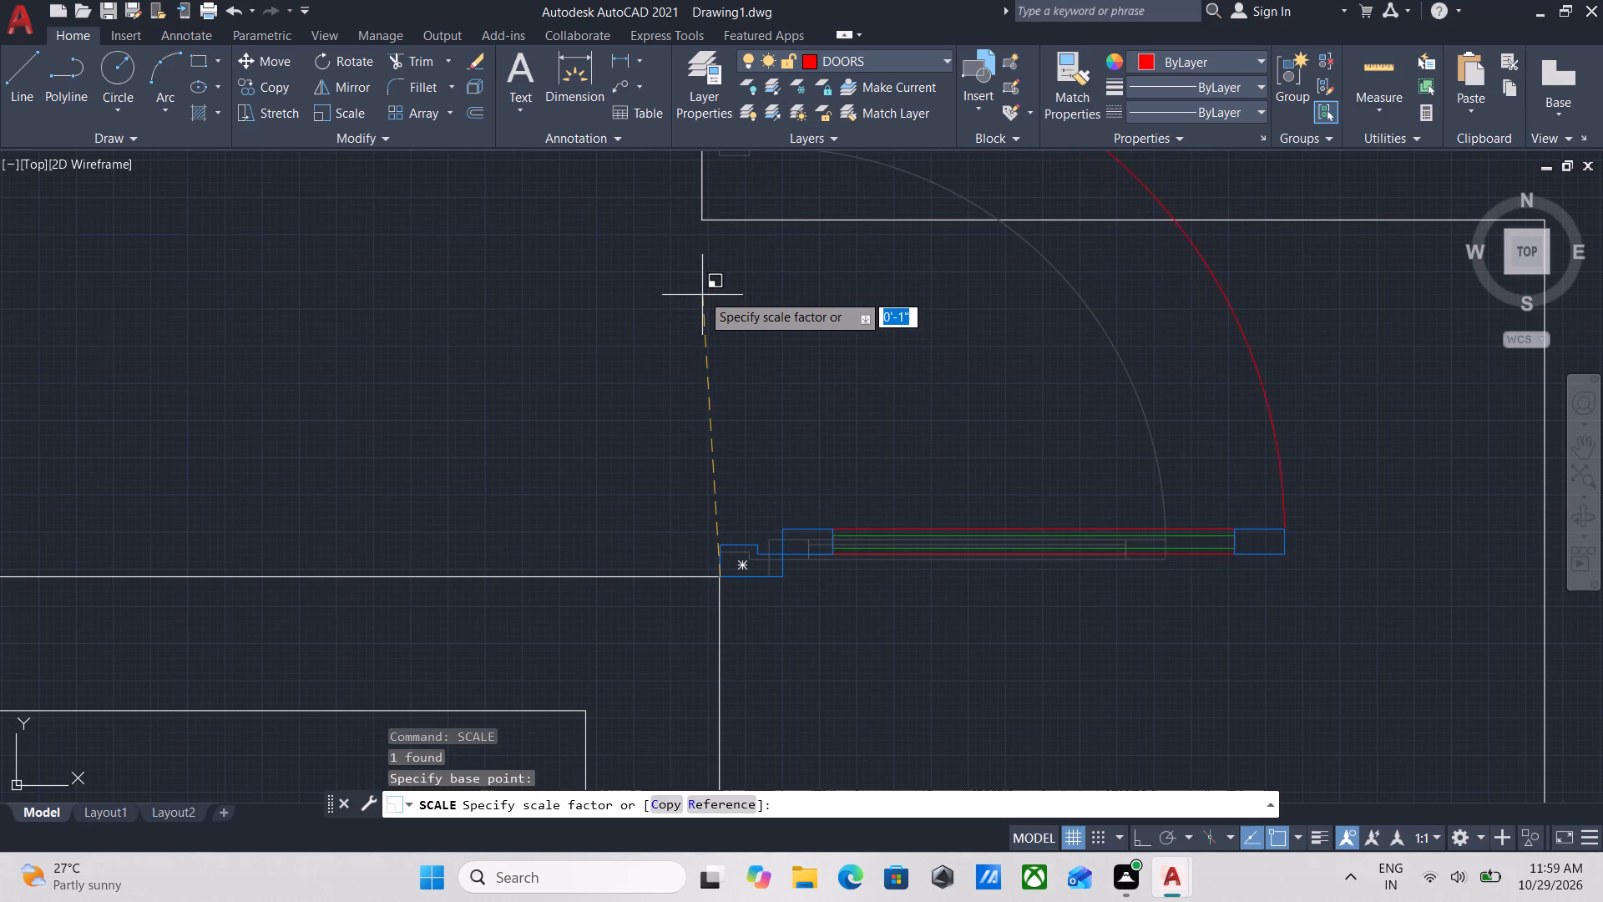
{"action": "key", "text": "F8"}
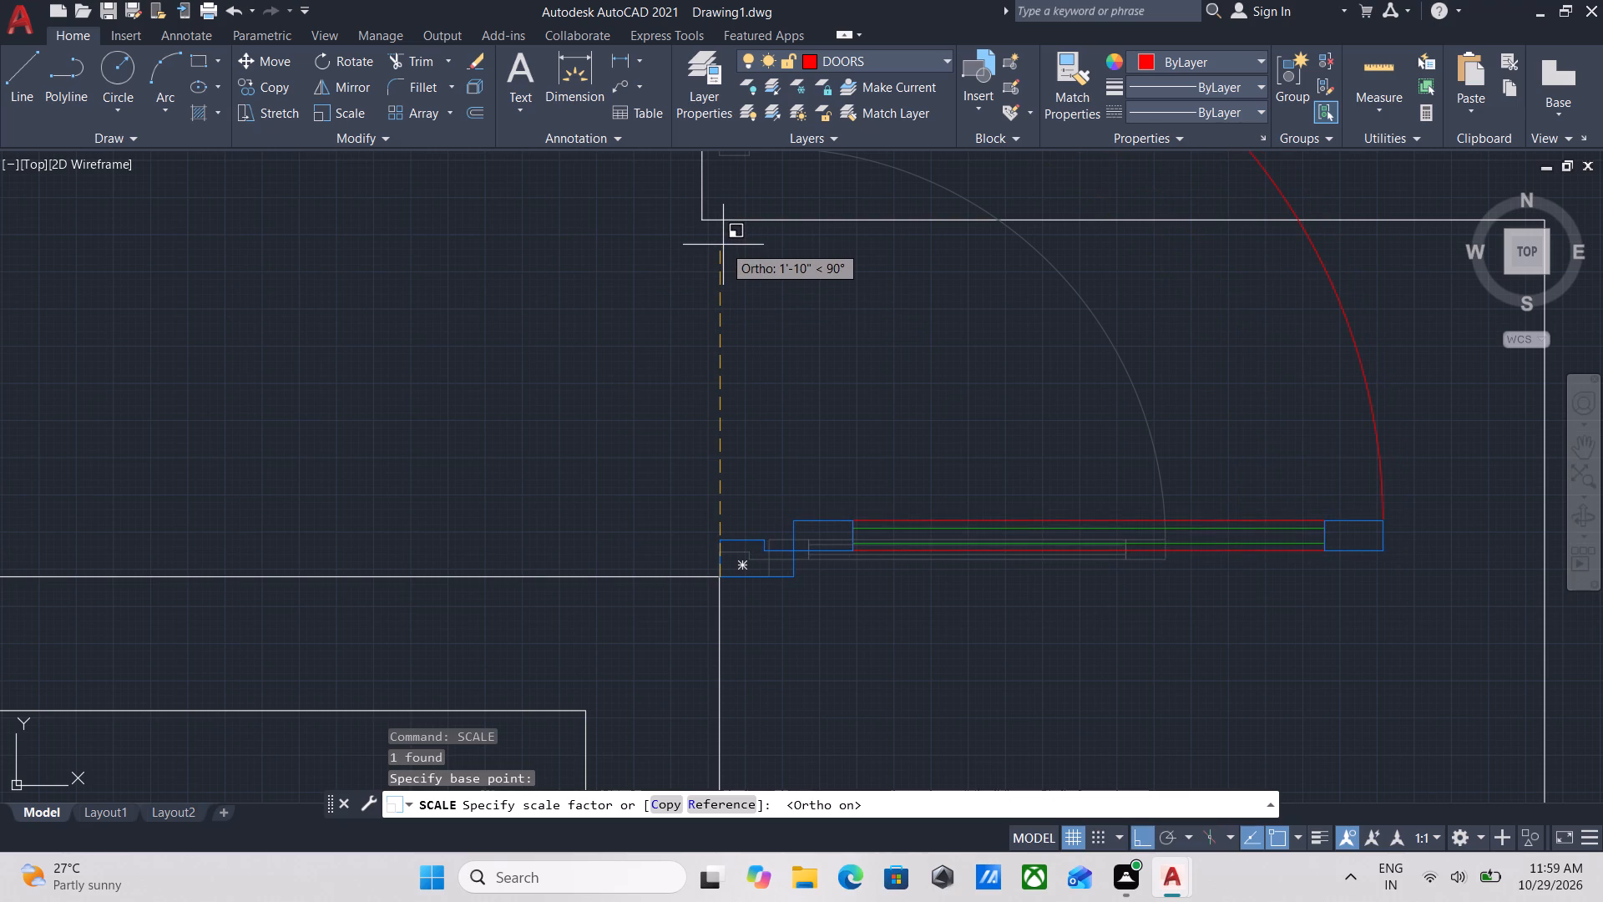
{"action": "key", "text": "r"}
{"action": "key", "text": "Return"}
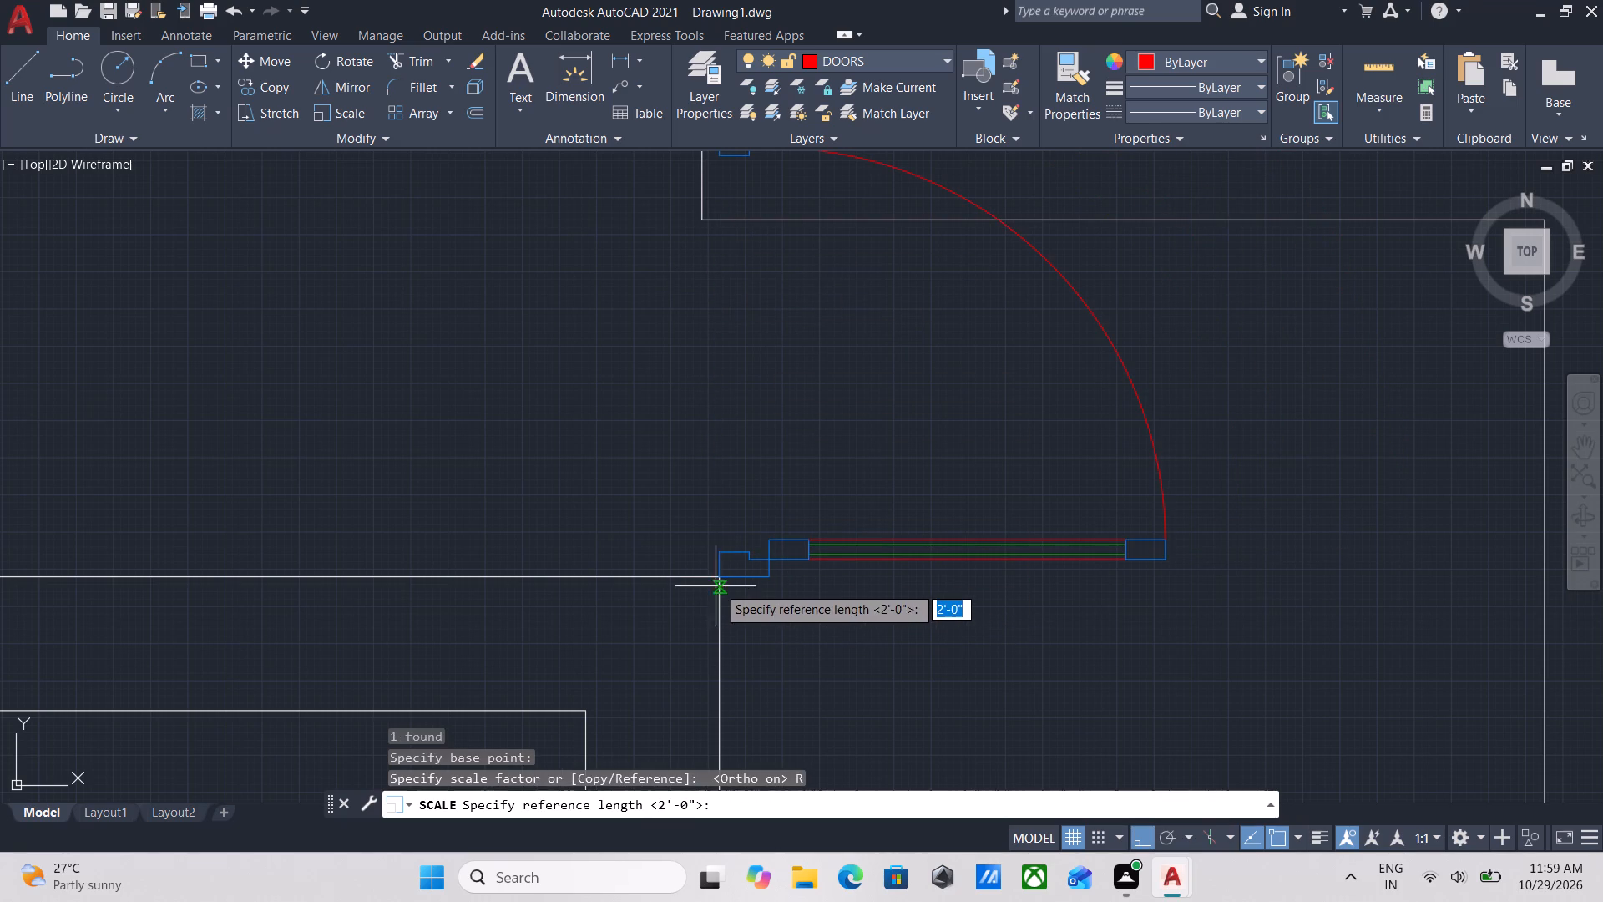
{"action": "left_click", "coordinate": [721, 580]}
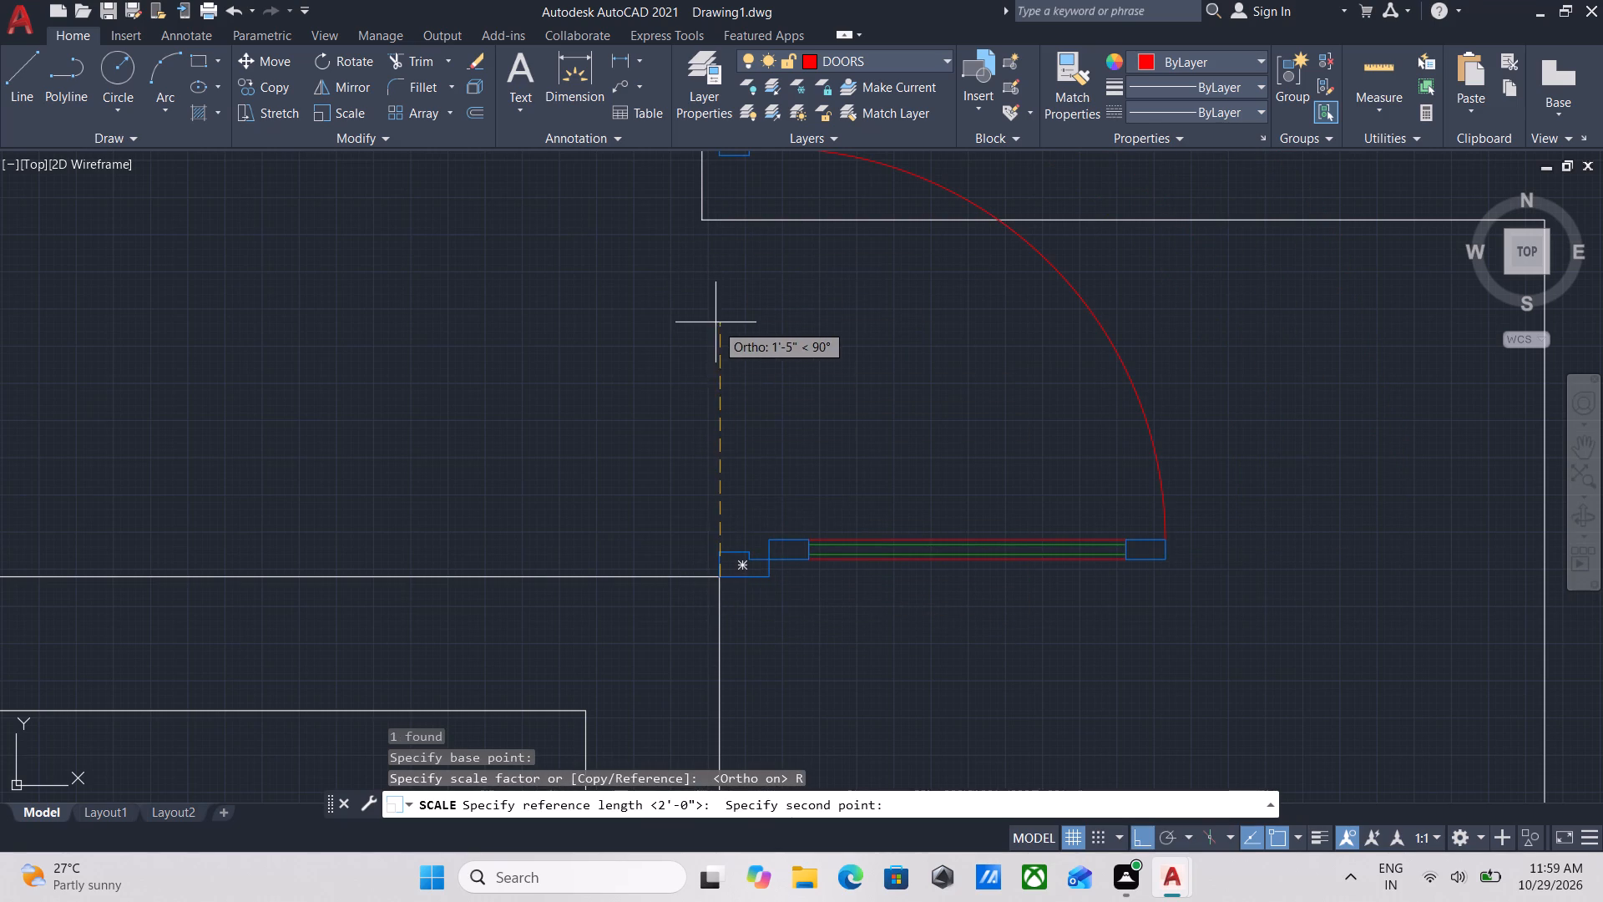
{"action": "middle_click_drag", "start_coordinate": [716, 322], "coordinate": [709, 586]}
{"action": "left_click", "coordinate": [716, 389]}
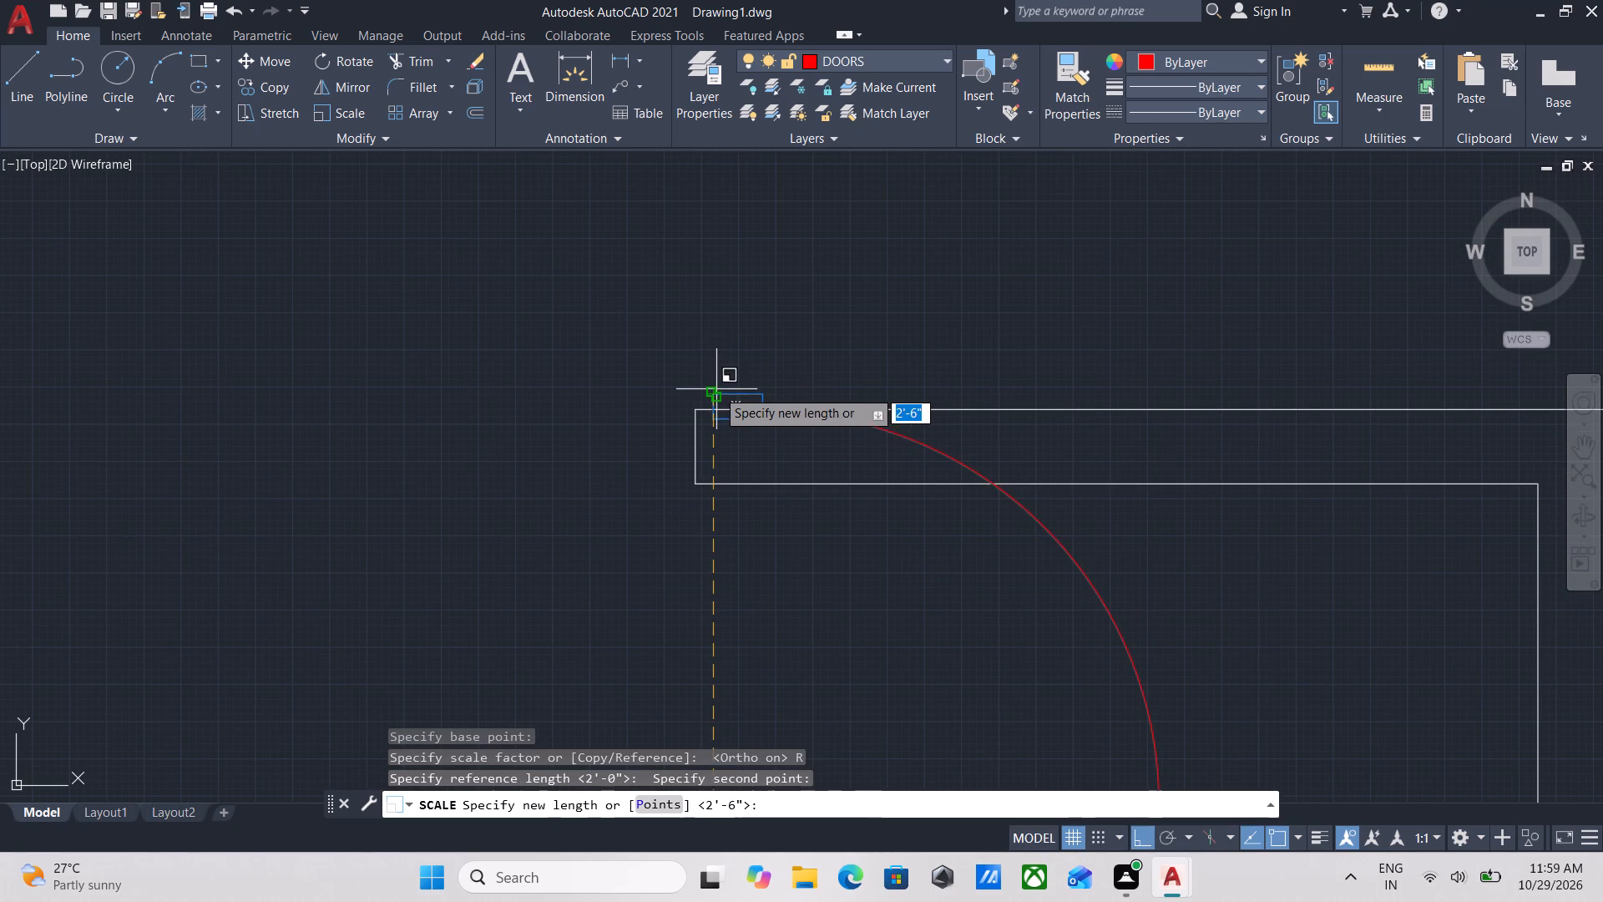
{"action": "left_click", "coordinate": [708, 479]}
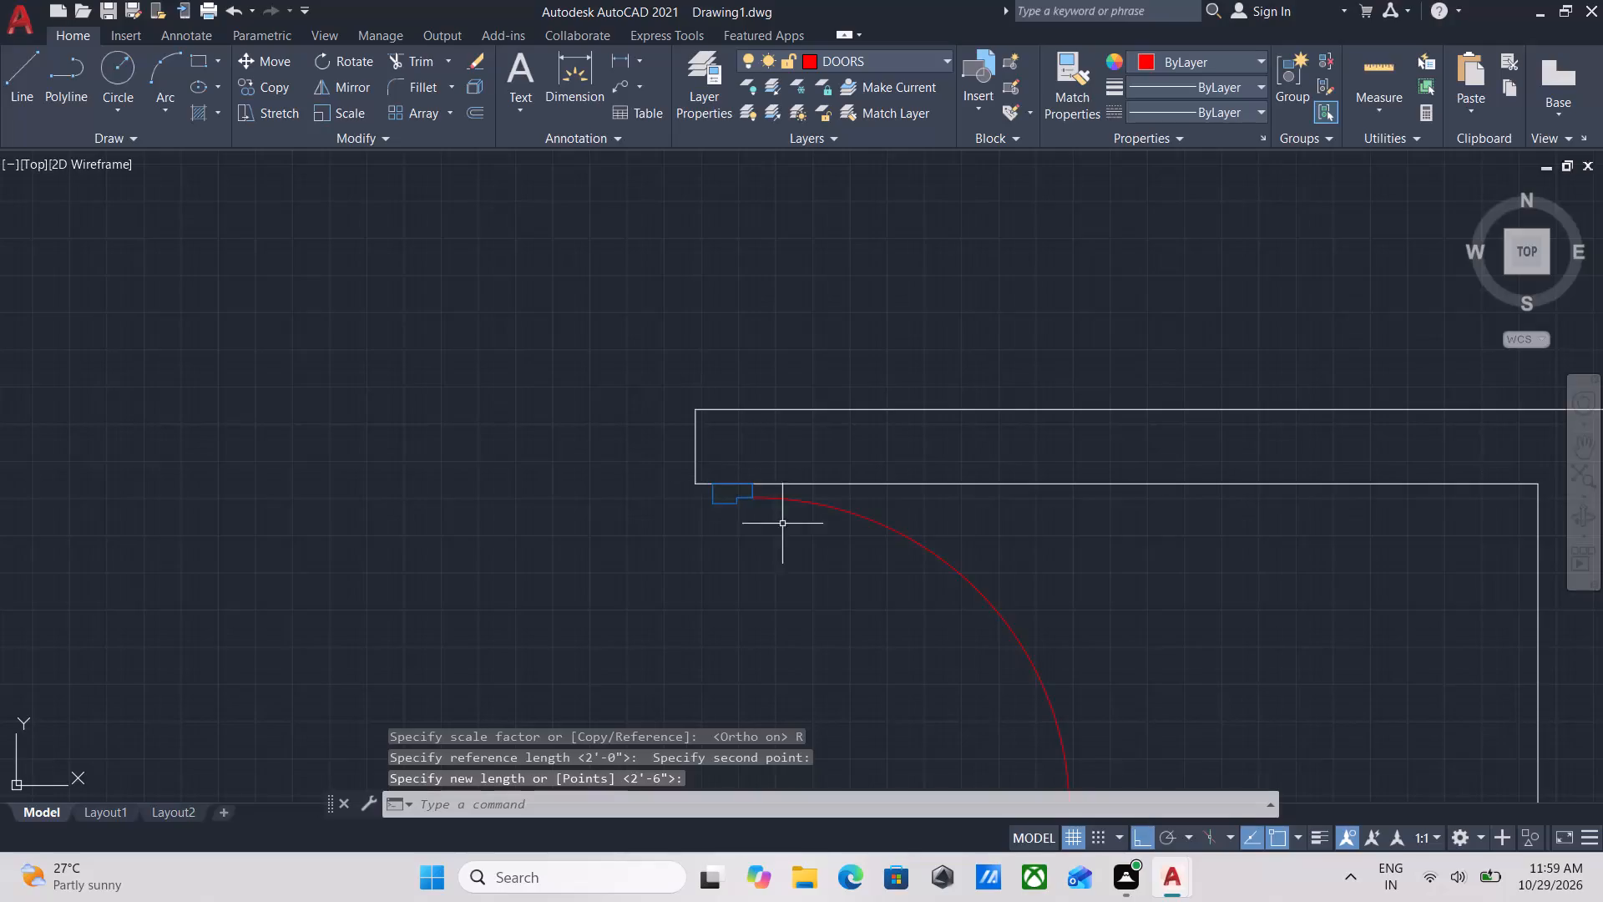
Move the northeastern small room's door about 1" west along the top face of the wall below it.
{"action": "middle_click_drag", "start_coordinate": [782, 524], "coordinate": [630, 130]}
{"action": "left_click", "coordinate": [781, 480]}
{"action": "left_click", "coordinate": [772, 466]}
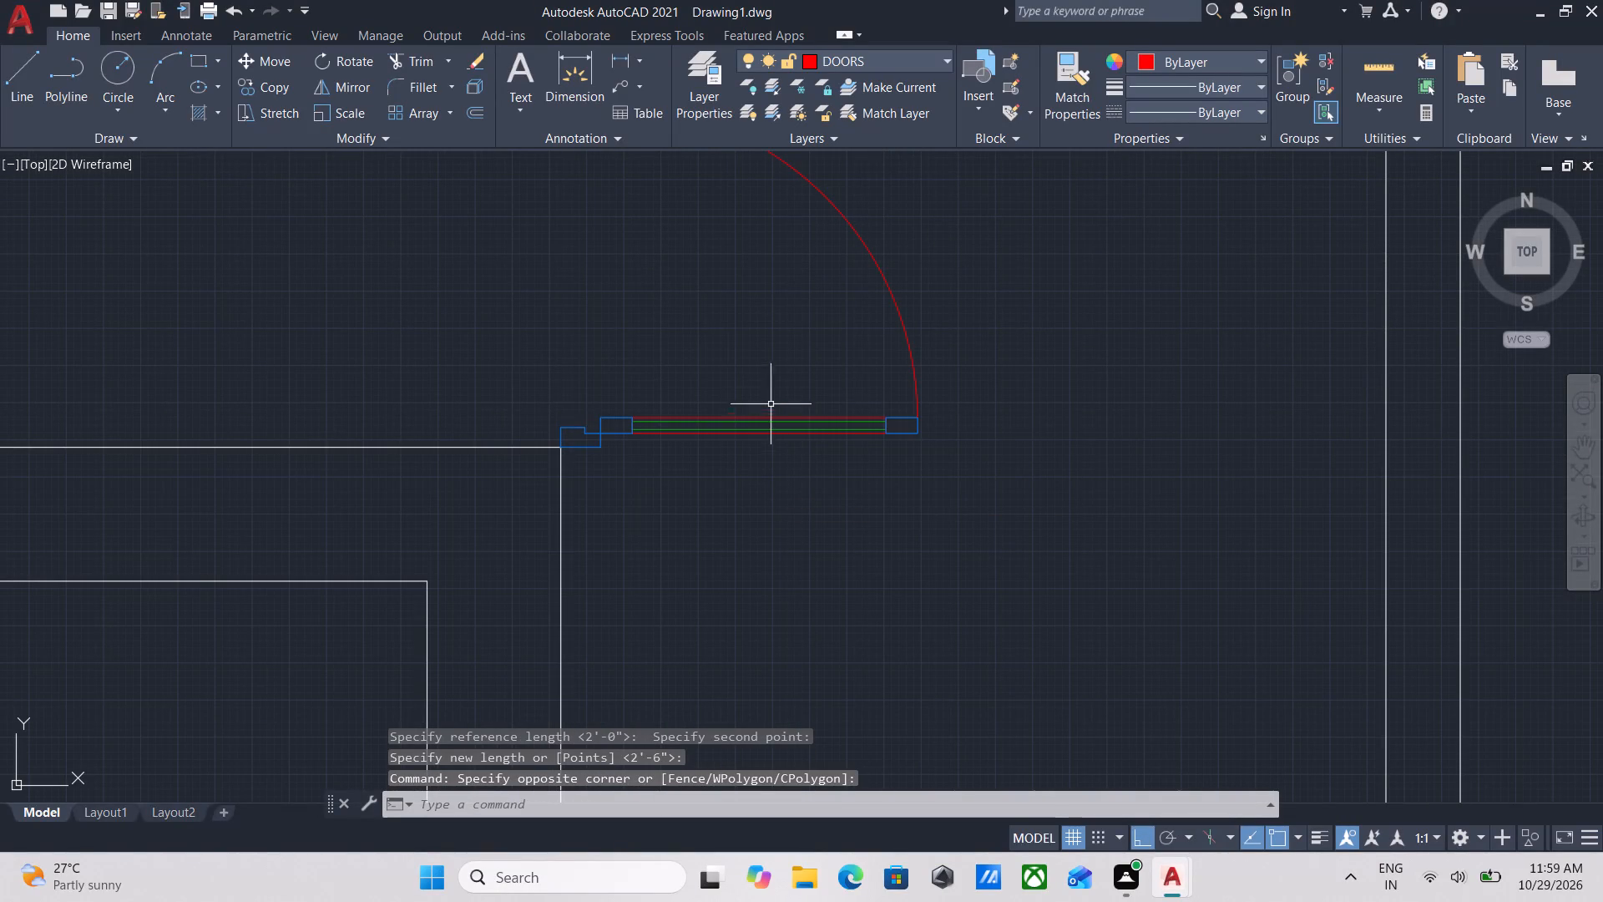
{"action": "left_click_drag", "start_coordinate": [770, 489], "coordinate": [751, 464]}
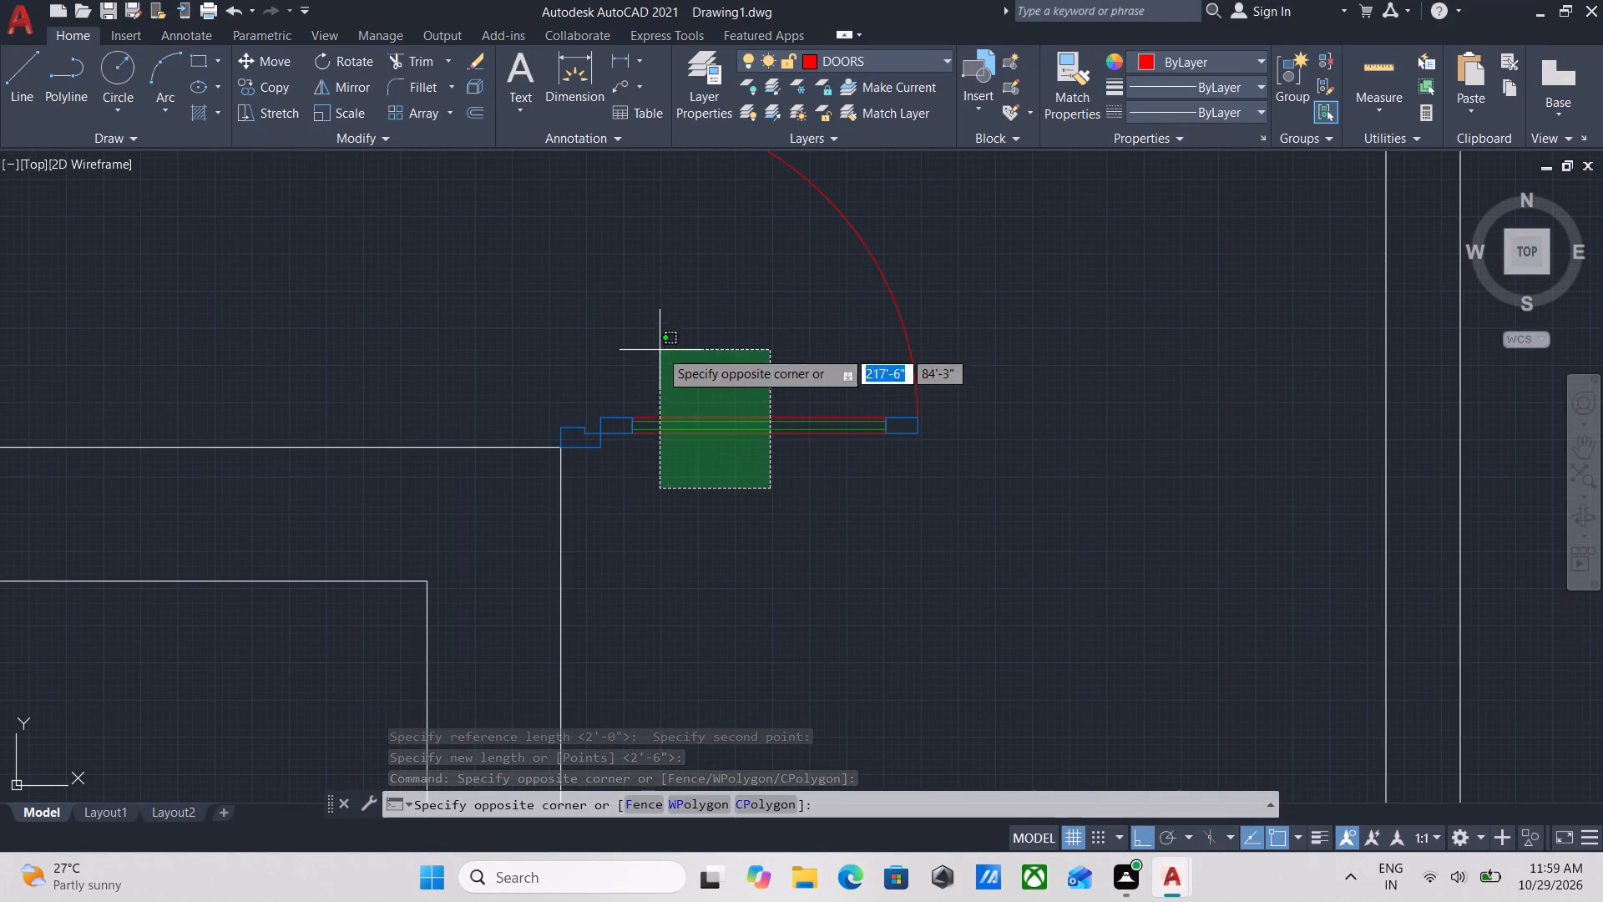
{"action": "left_click", "coordinate": [660, 350]}
{"action": "key", "text": "m"}
{"action": "key", "text": "Return"}
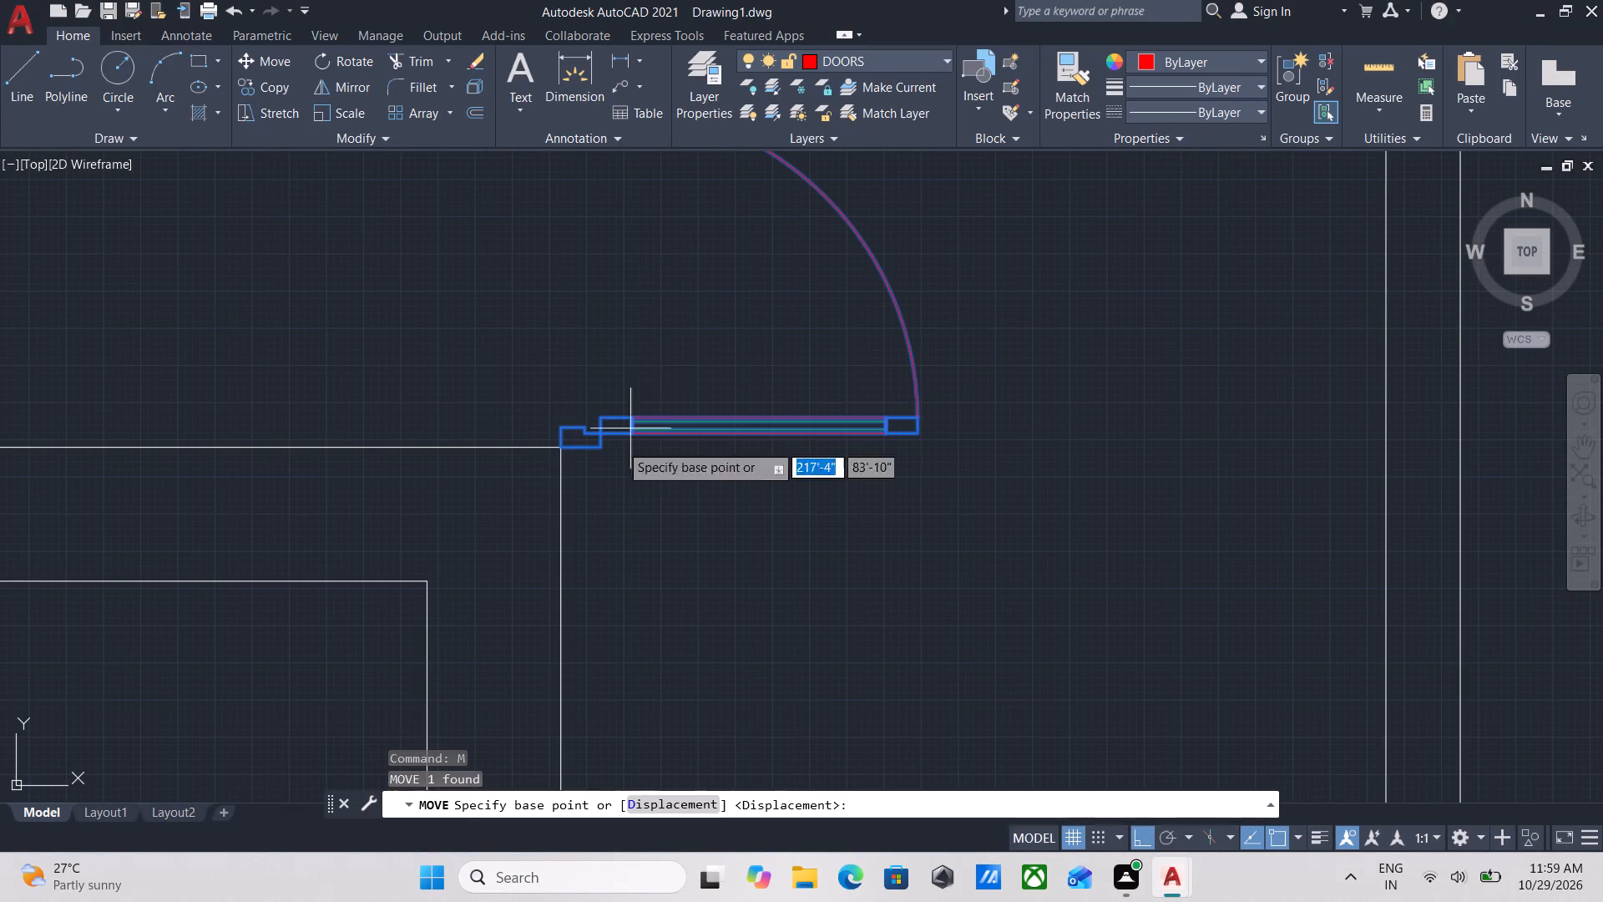
{"action": "left_click", "coordinate": [558, 447]}
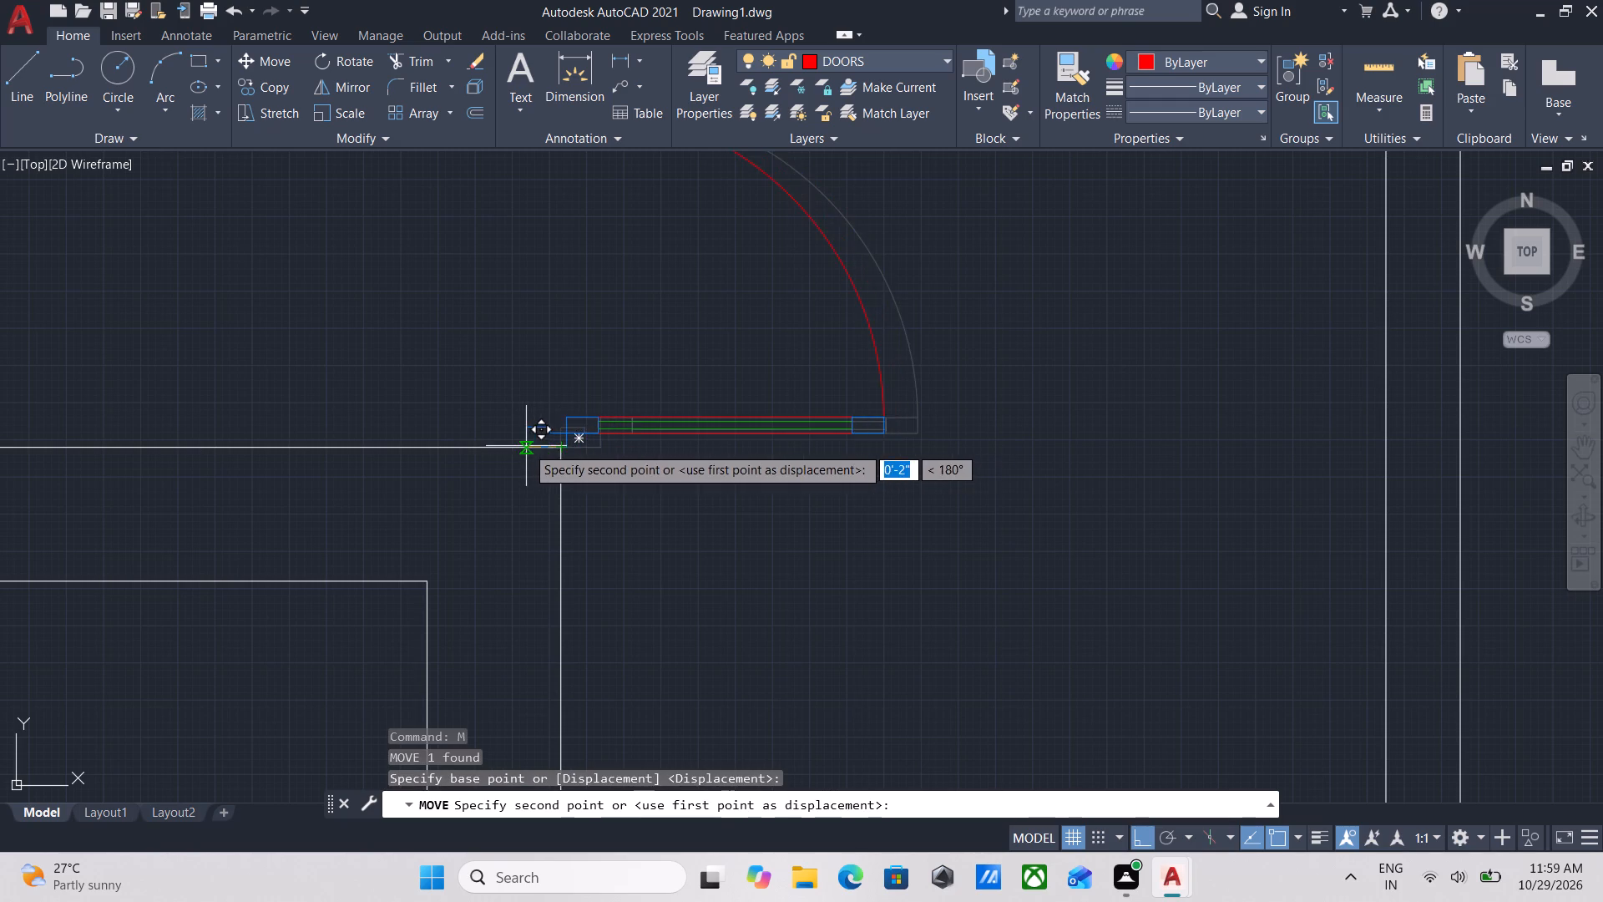
{"action": "middle_click_drag", "start_coordinate": [526, 446], "coordinate": [707, 626]}
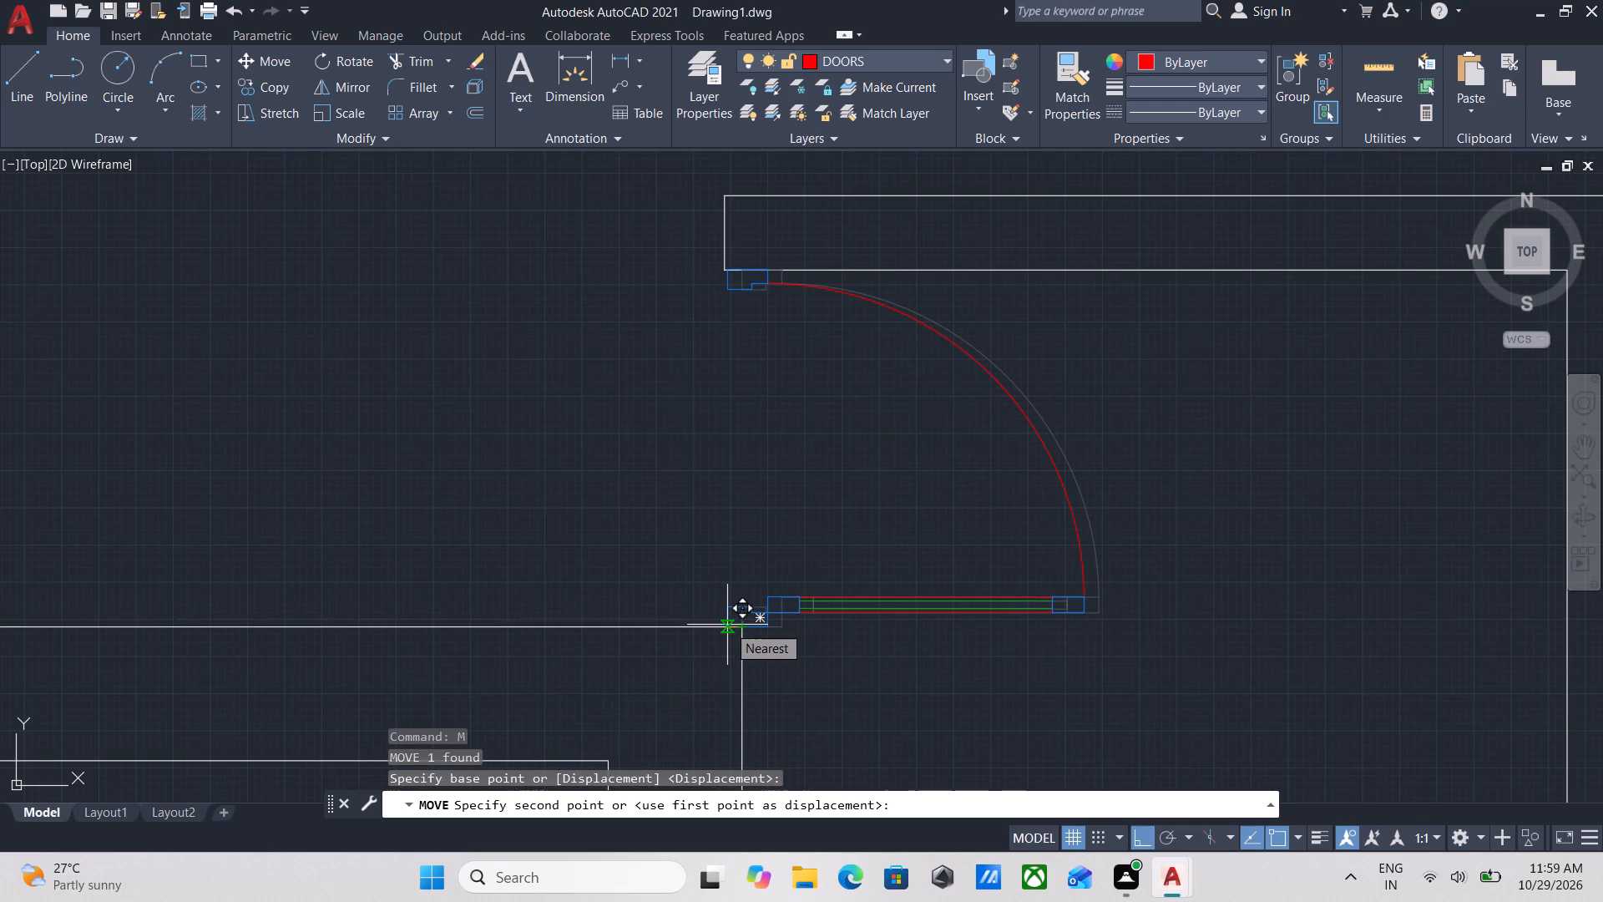
{"action": "scroll", "coordinate": [727, 625], "scroll_direction": "up", "scroll_amount": 2}
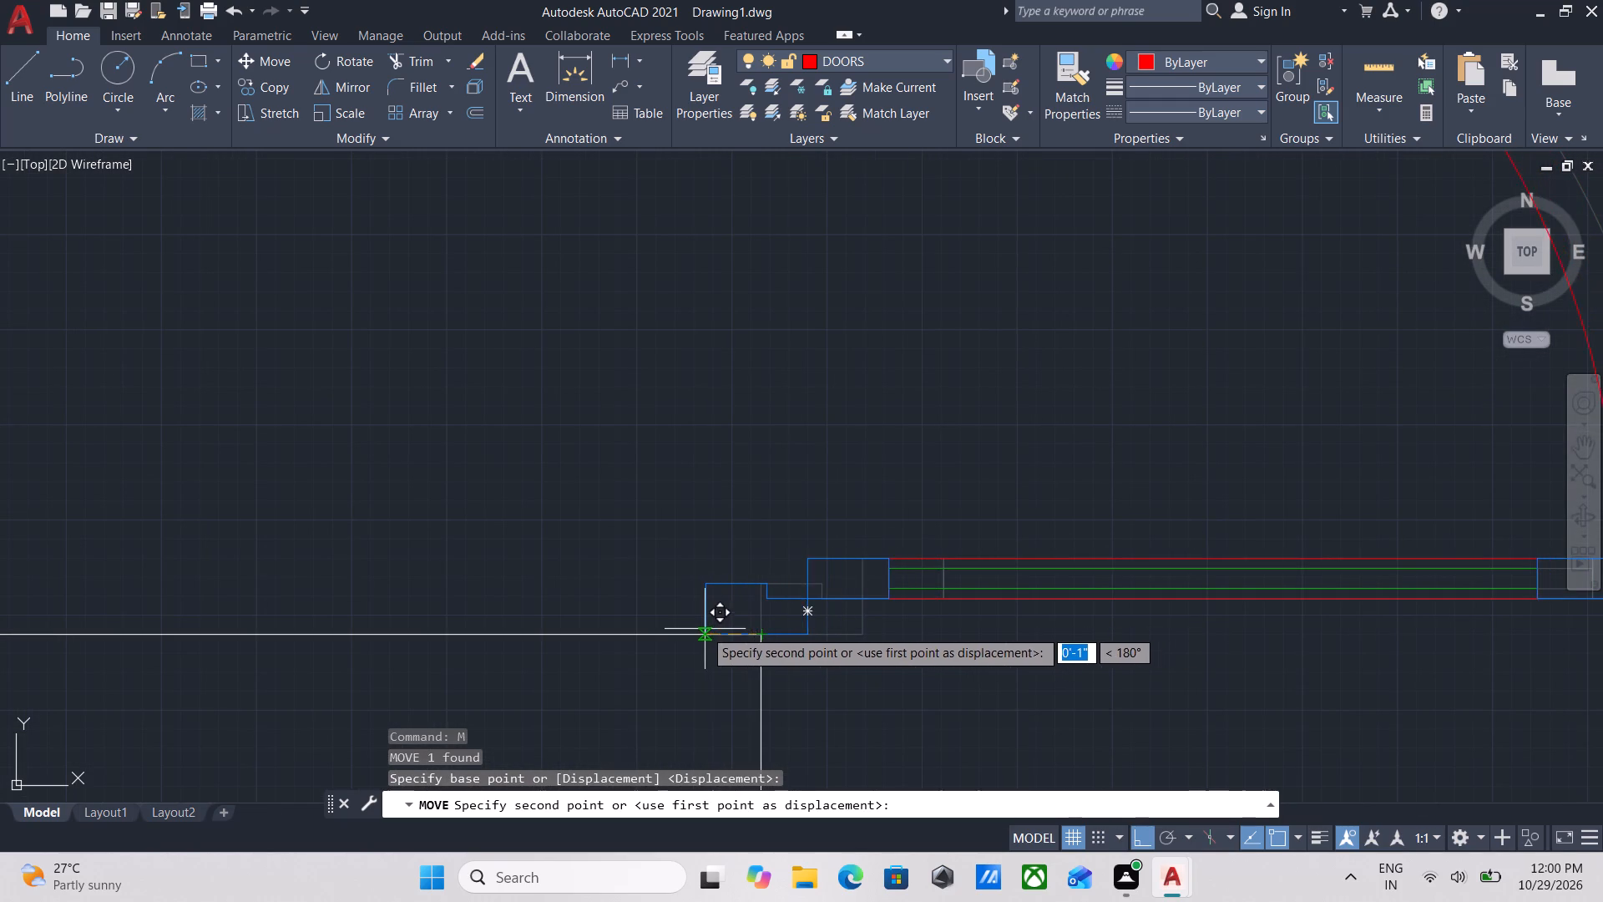
{"action": "left_click", "coordinate": [703, 629]}
Move the northeastern small room's door east so its upper outer frame corner meets the lower corner of the upper wall end.
{"action": "scroll", "coordinate": [705, 612], "scroll_direction": "down", "scroll_amount": 3}
{"action": "middle_click_drag", "start_coordinate": [705, 612], "coordinate": [685, 782]}
{"action": "scroll", "coordinate": [721, 616], "scroll_direction": "up", "scroll_amount": 3}
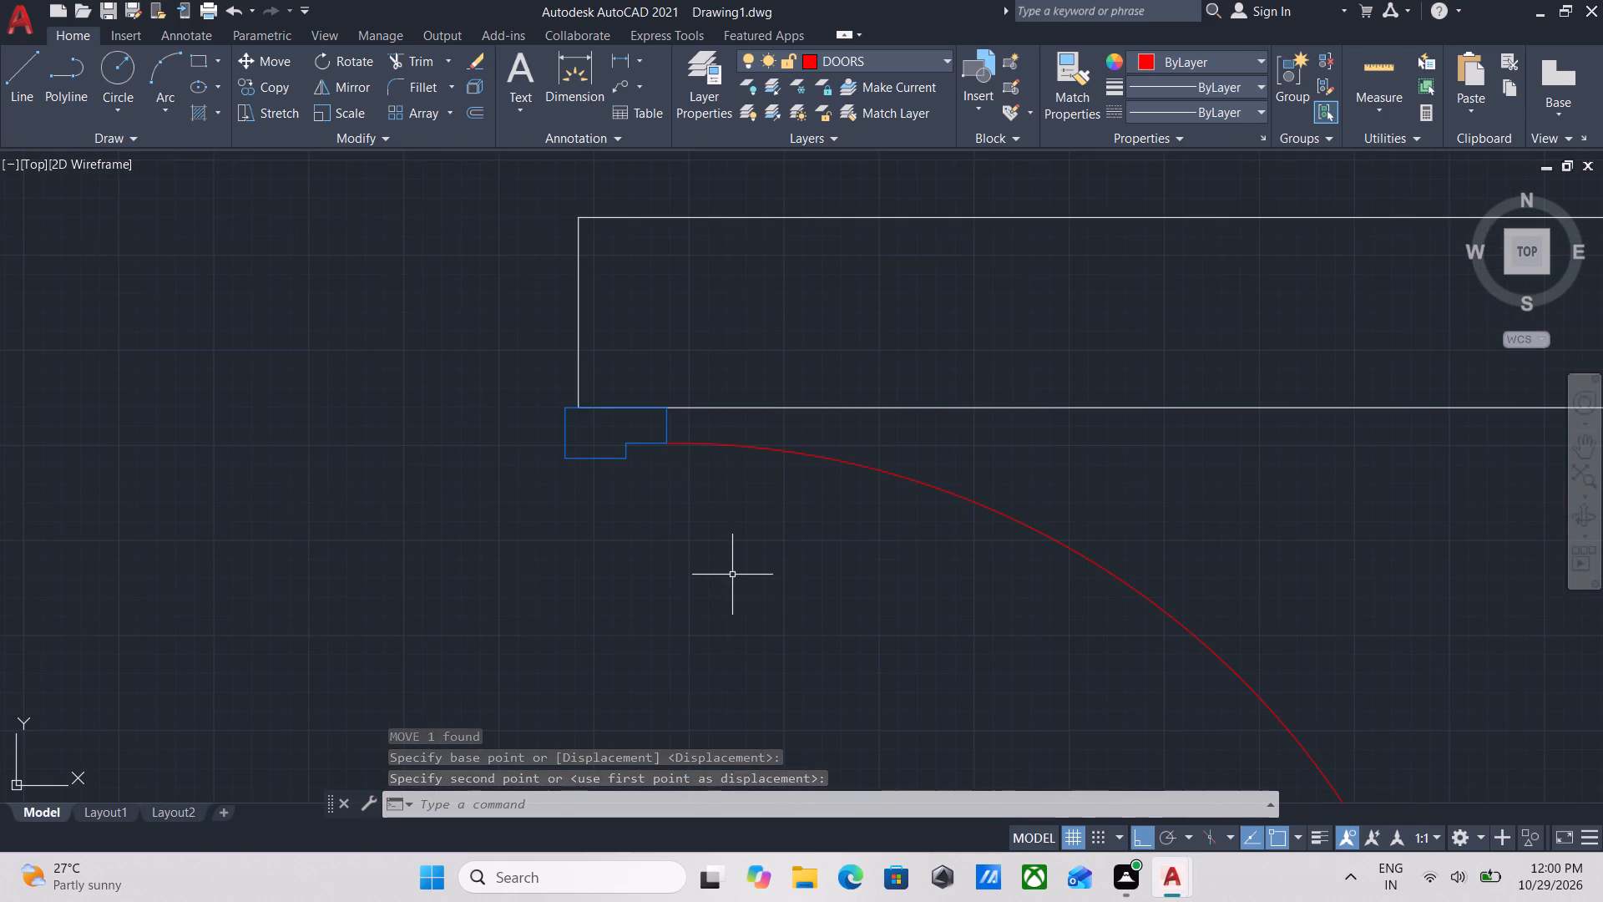
{"action": "left_click", "coordinate": [1010, 477]}
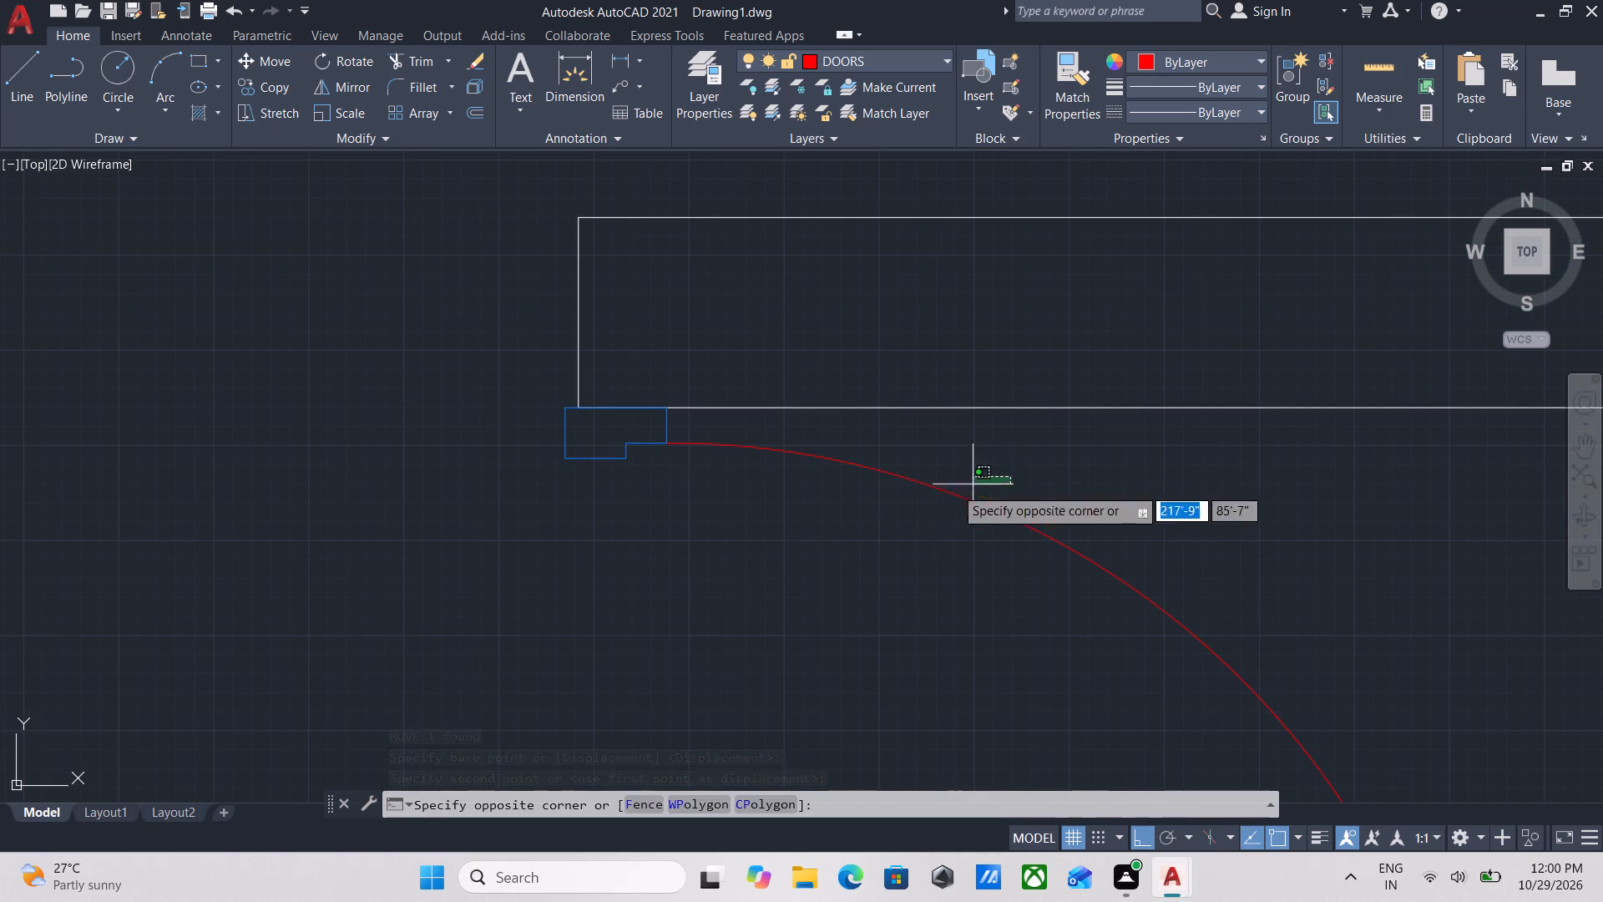
{"action": "left_click", "coordinate": [938, 489]}
{"action": "middle_click_drag", "start_coordinate": [594, 539], "coordinate": [701, 544]}
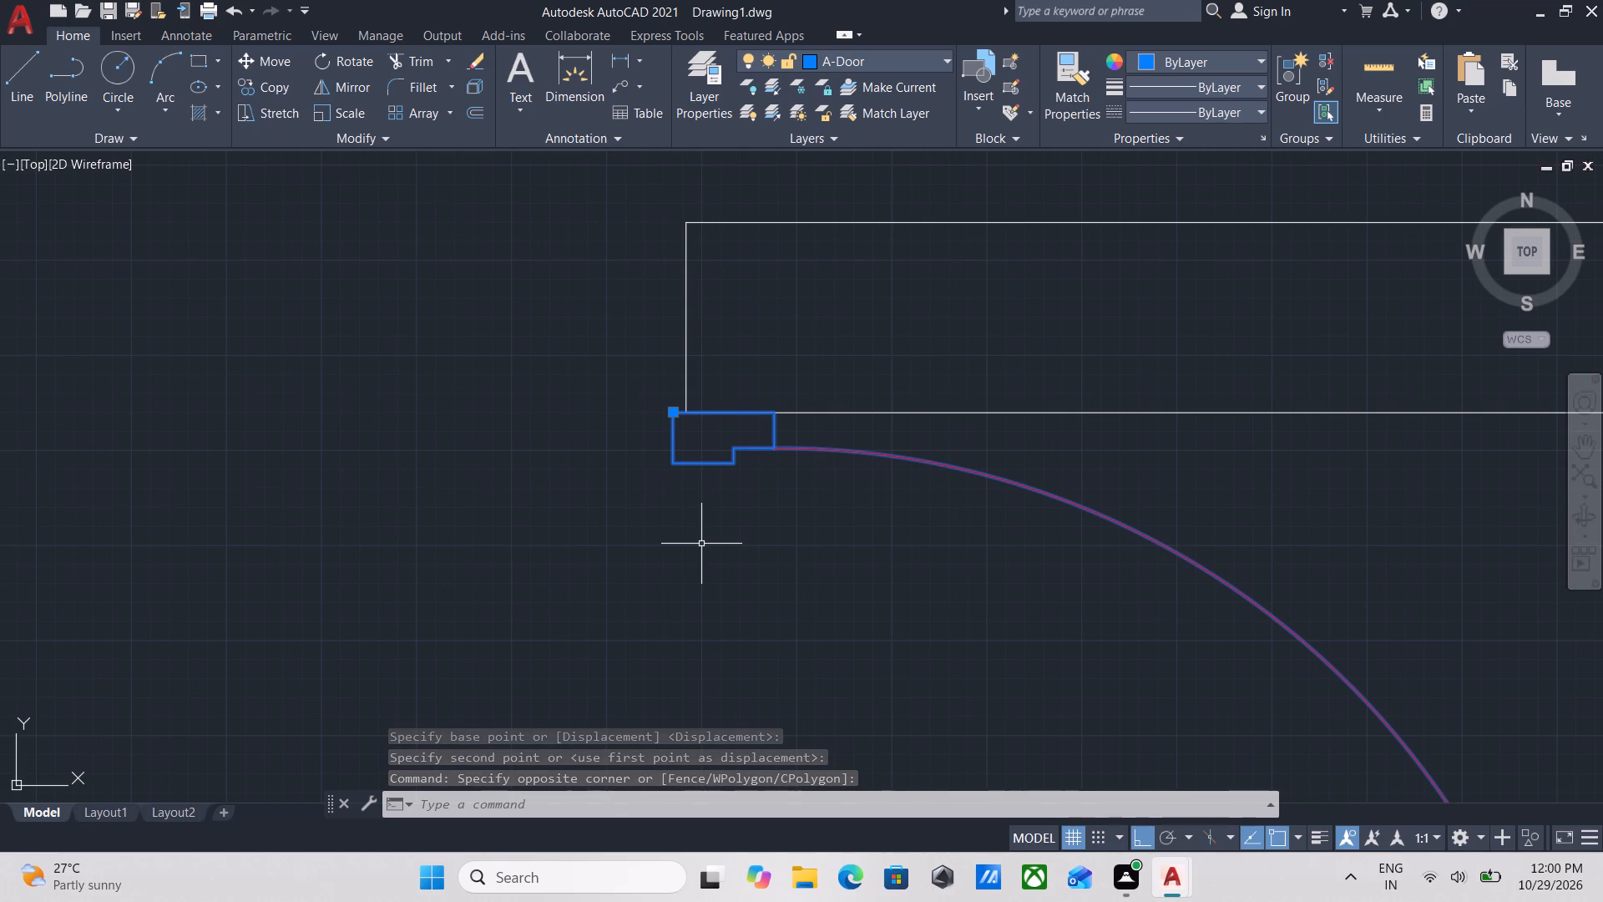
{"action": "key", "text": "m"}
{"action": "key", "text": "Return"}
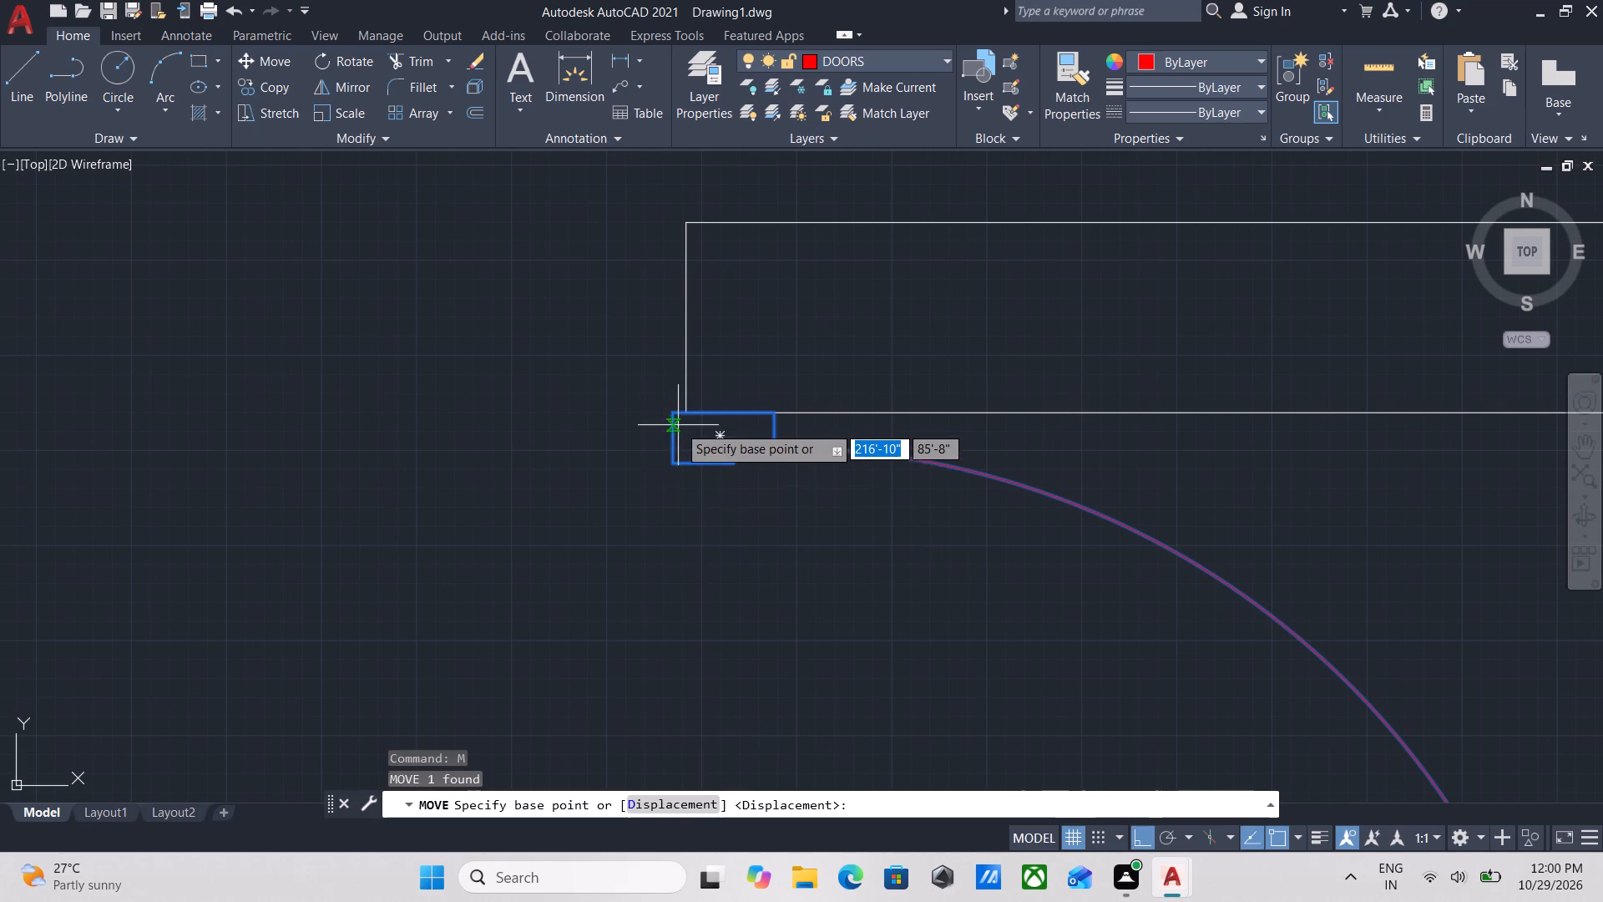
{"action": "scroll", "coordinate": [678, 425], "scroll_direction": "up", "scroll_amount": 2}
{"action": "left_click", "coordinate": [667, 396]}
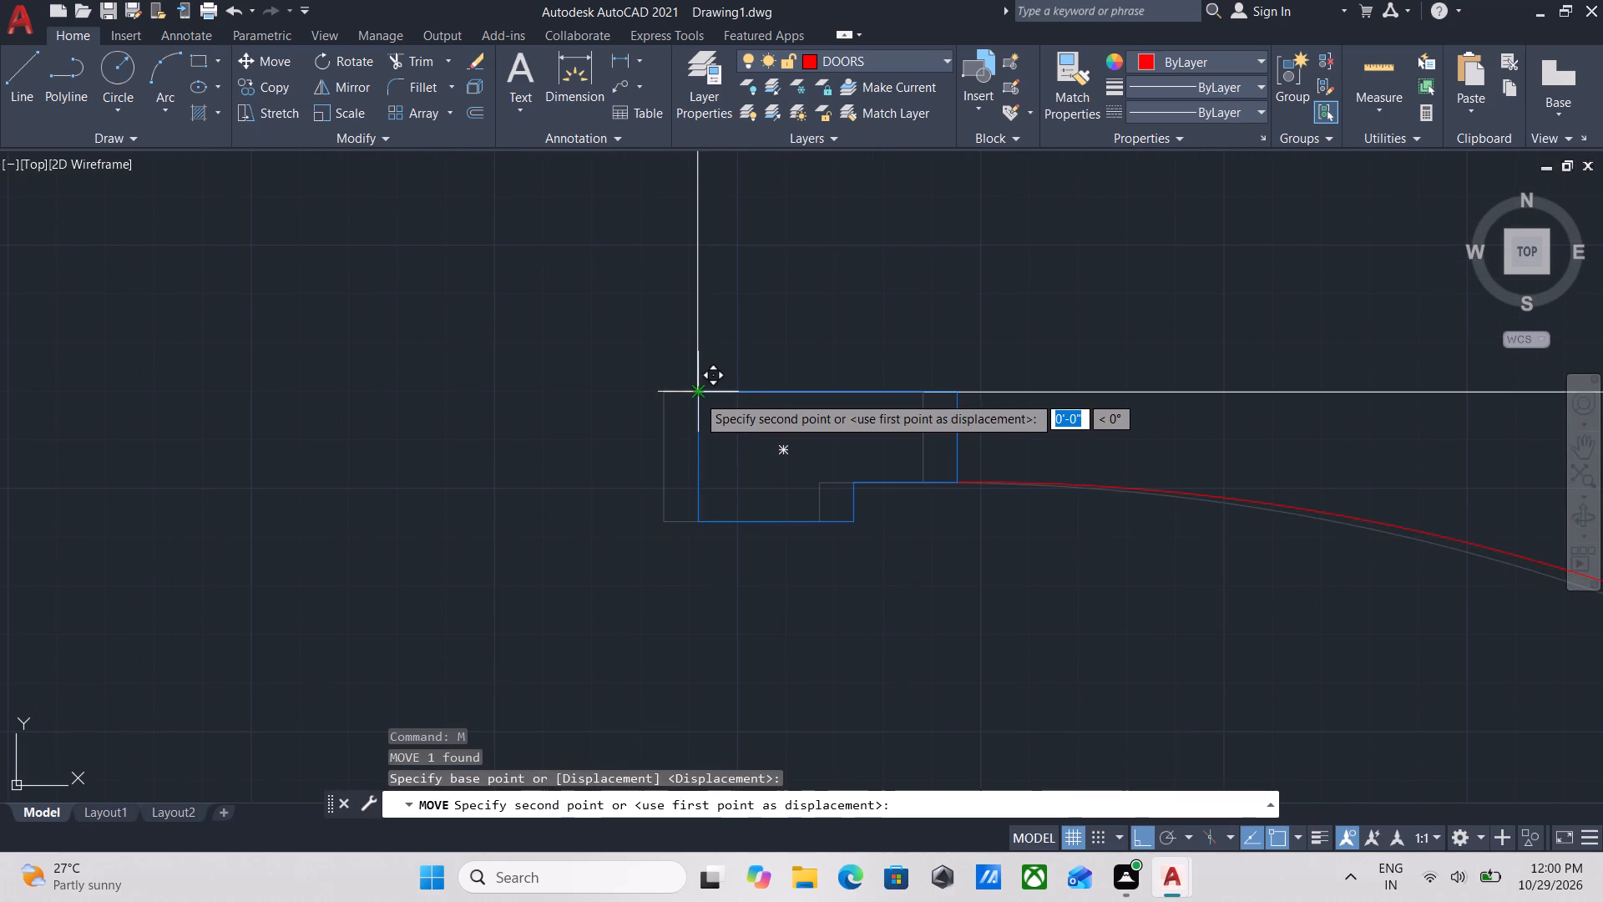
{"action": "left_click", "coordinate": [697, 395]}
Examine the fitted northeastern door, both floor plans, and the remaining openings around the northern rooms.
{"action": "scroll", "coordinate": [756, 445], "scroll_direction": "down", "scroll_amount": 4}
{"action": "scroll", "coordinate": [835, 448], "scroll_direction": "down", "scroll_amount": 2}
{"action": "middle_click_drag", "start_coordinate": [835, 448], "coordinate": [767, 385]}
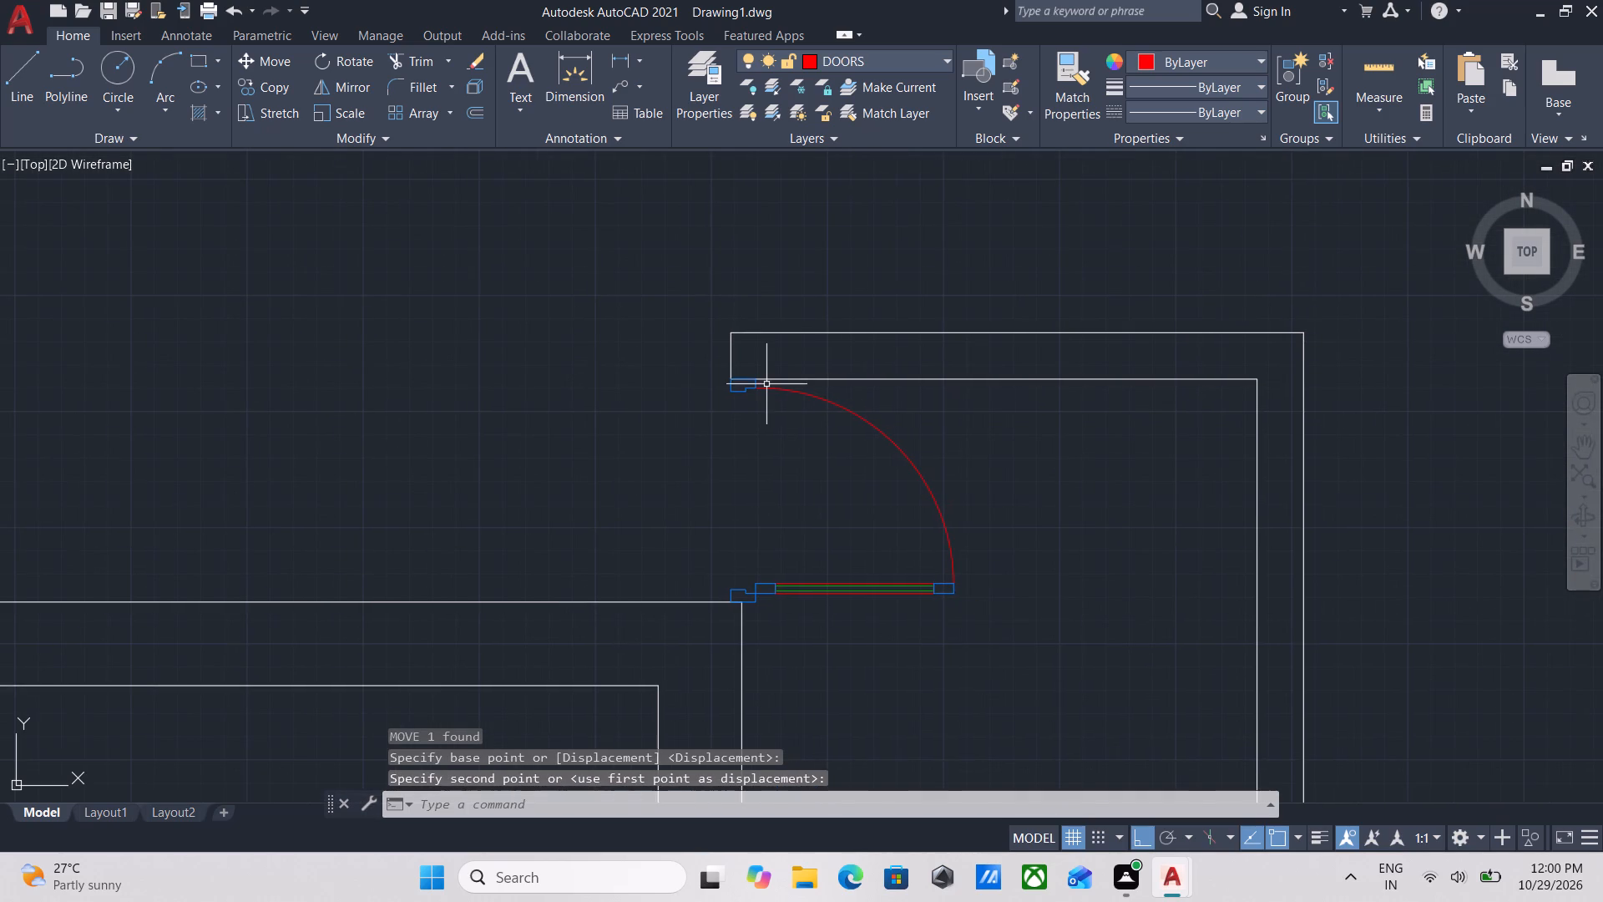
{"action": "middle_click_drag", "start_coordinate": [805, 570], "coordinate": [801, 503]}
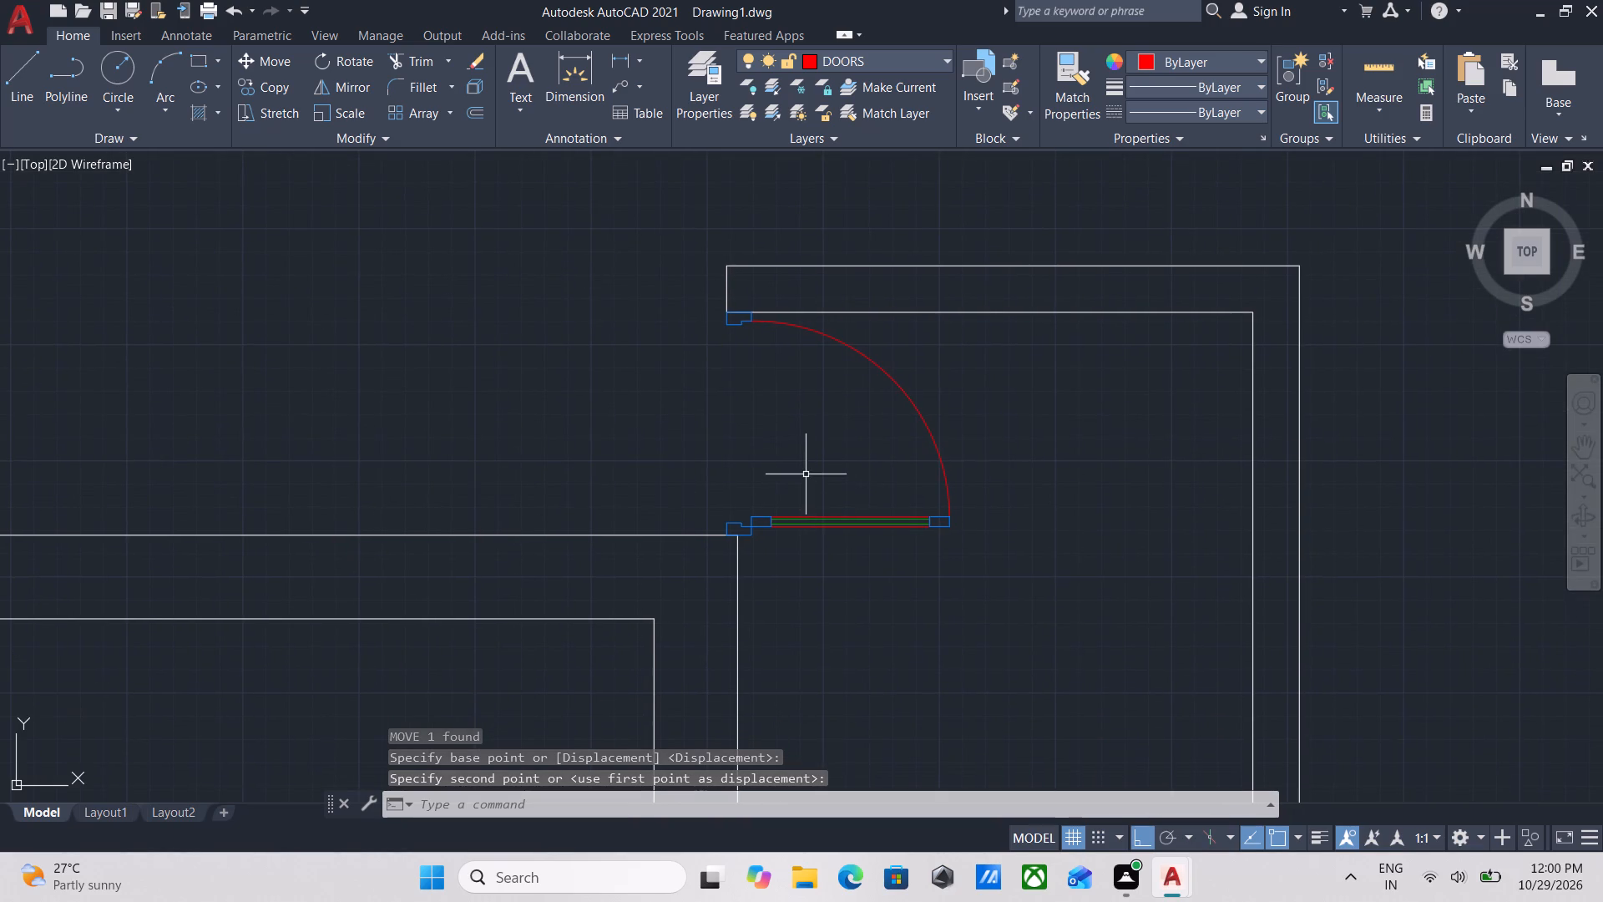
{"action": "middle_click_drag", "start_coordinate": [798, 516], "coordinate": [790, 586]}
{"action": "scroll", "coordinate": [790, 586], "scroll_direction": "up", "scroll_amount": 1}
{"action": "scroll", "coordinate": [802, 565], "scroll_direction": "down", "scroll_amount": 4}
{"action": "scroll", "coordinate": [852, 633], "scroll_direction": "down", "scroll_amount": 1}
{"action": "middle_click_drag", "start_coordinate": [852, 633], "coordinate": [867, 615]}
{"action": "scroll", "coordinate": [862, 606], "scroll_direction": "up", "scroll_amount": 2}
{"action": "scroll", "coordinate": [859, 589], "scroll_direction": "down", "scroll_amount": 2}
{"action": "middle_click_drag", "start_coordinate": [859, 589], "coordinate": [889, 584]}
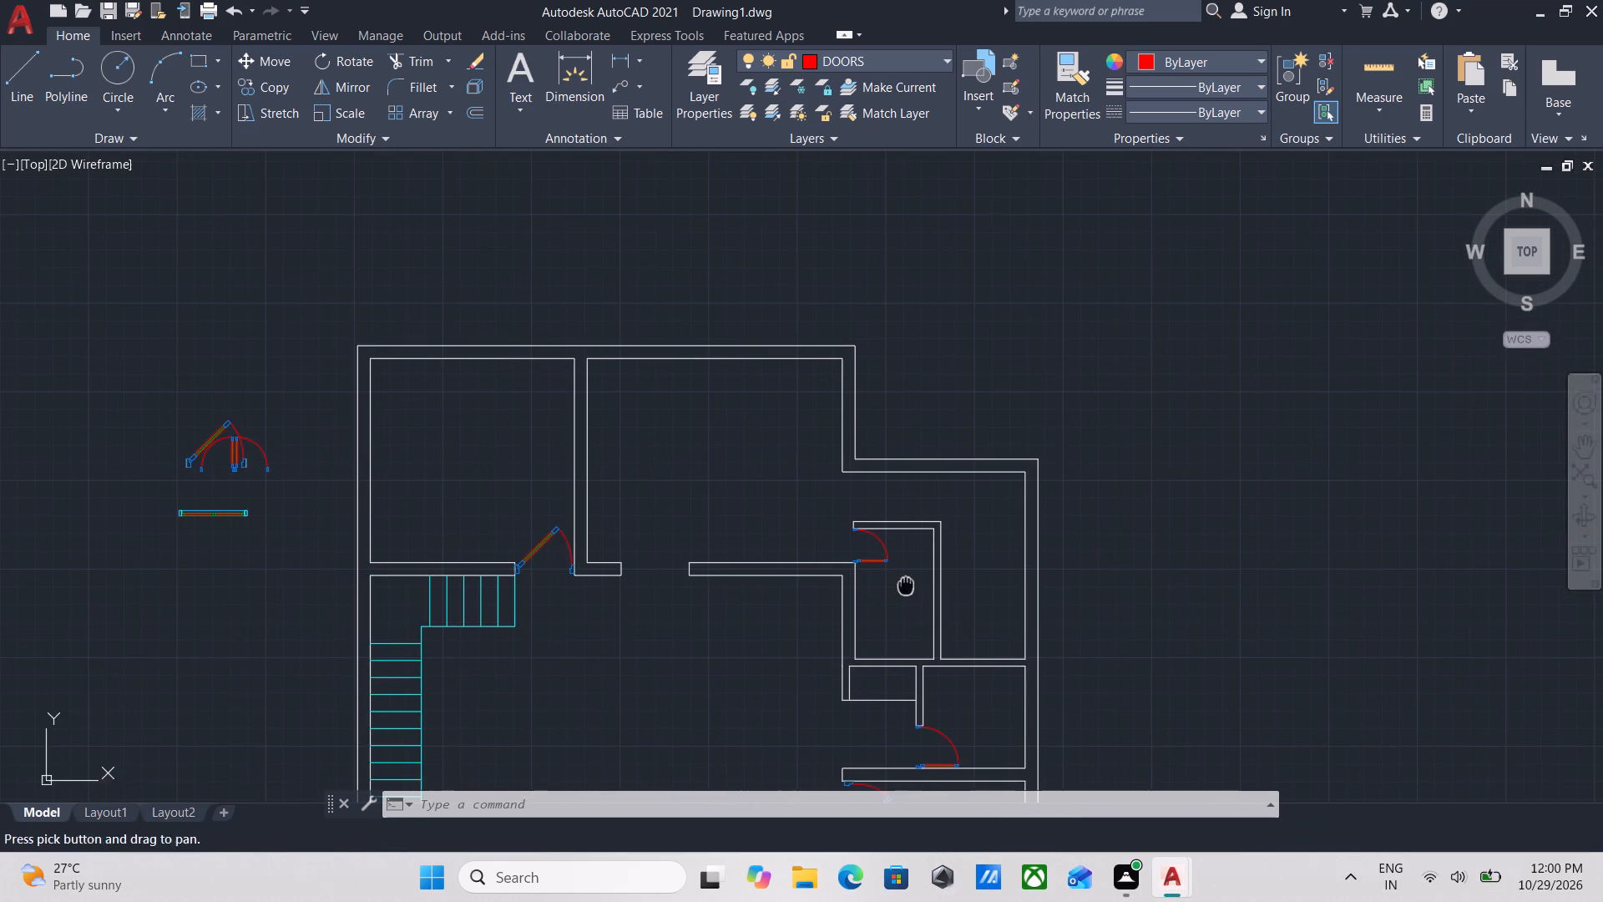
{"action": "scroll", "coordinate": [908, 584], "scroll_direction": "down", "scroll_amount": 2}
{"action": "middle_click_drag", "start_coordinate": [908, 584], "coordinate": [1190, 457]}
{"action": "scroll", "coordinate": [1175, 475], "scroll_direction": "down", "scroll_amount": 1}
{"action": "middle_click_drag", "start_coordinate": [1175, 475], "coordinate": [762, 526]}
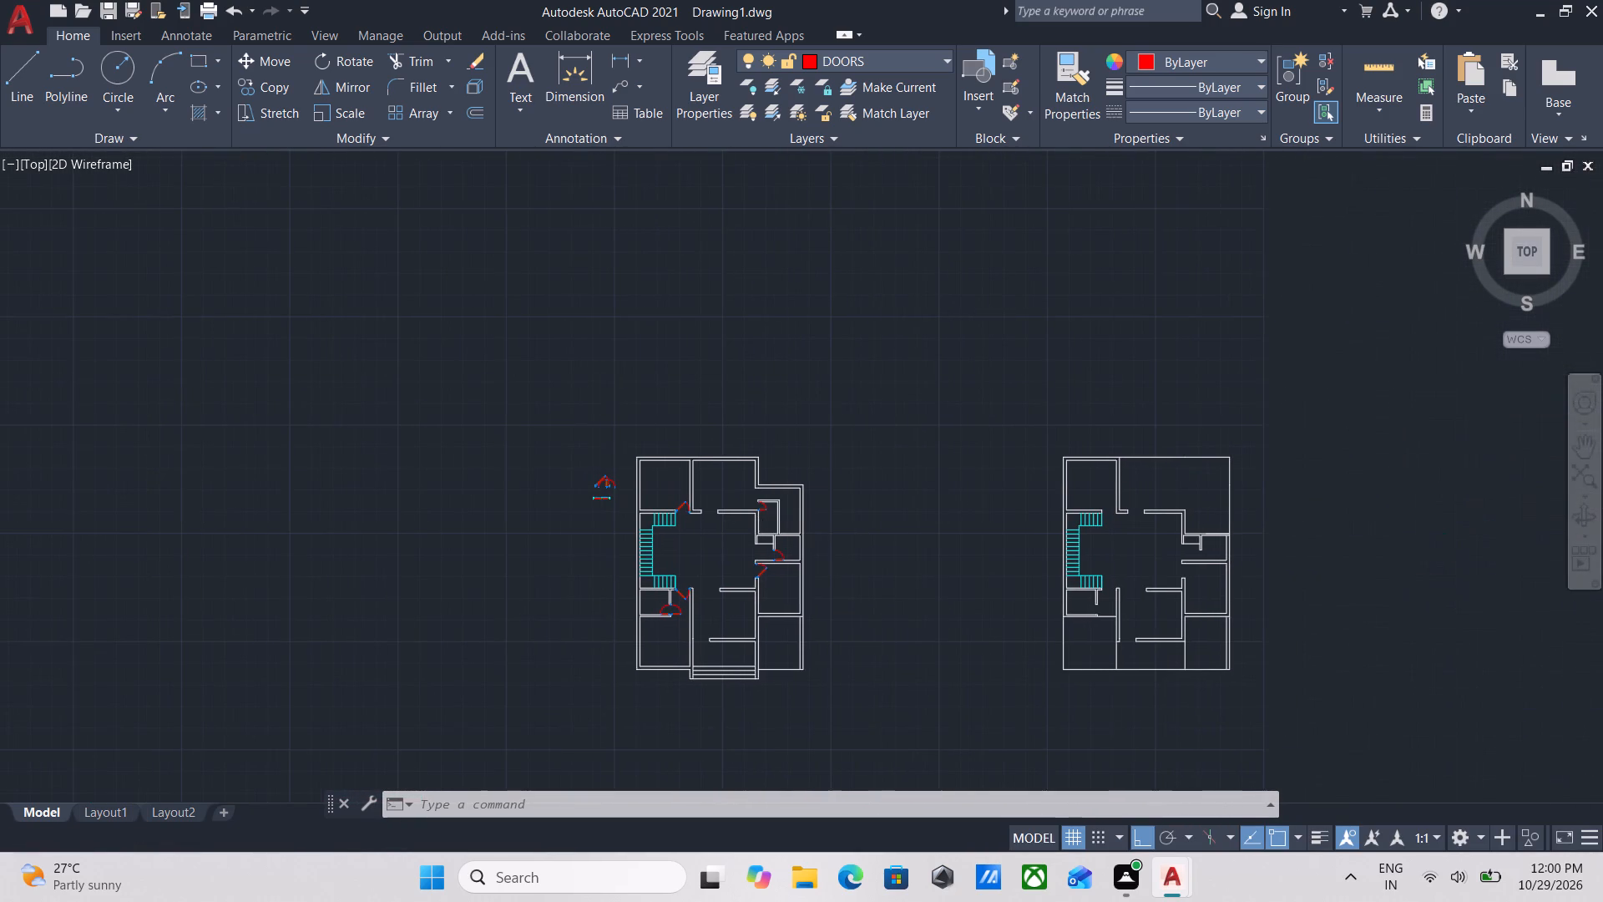
{"action": "scroll", "coordinate": [761, 520], "scroll_direction": "up", "scroll_amount": 3}
{"action": "middle_click_drag", "start_coordinate": [768, 491], "coordinate": [747, 631]}
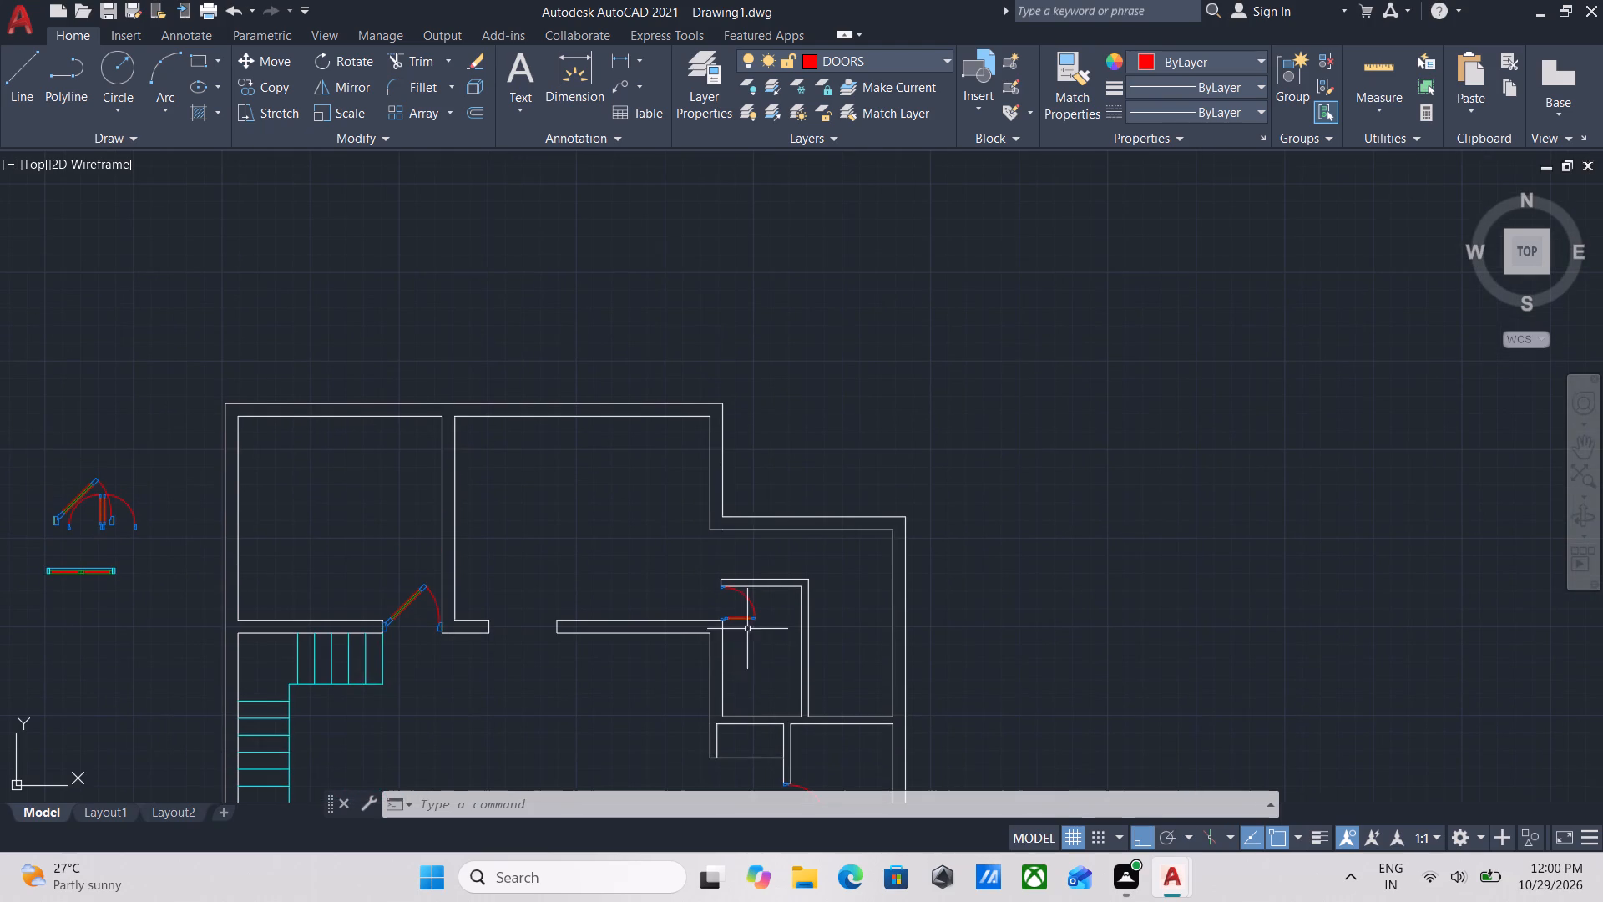
{"action": "middle_click", "coordinate": [776, 509]}
{"action": "scroll", "coordinate": [794, 451], "scroll_direction": "down", "scroll_amount": 1}
{"action": "middle_click_drag", "start_coordinate": [794, 451], "coordinate": [793, 474]}
{"action": "scroll", "coordinate": [812, 432], "scroll_direction": "up", "scroll_amount": 2}
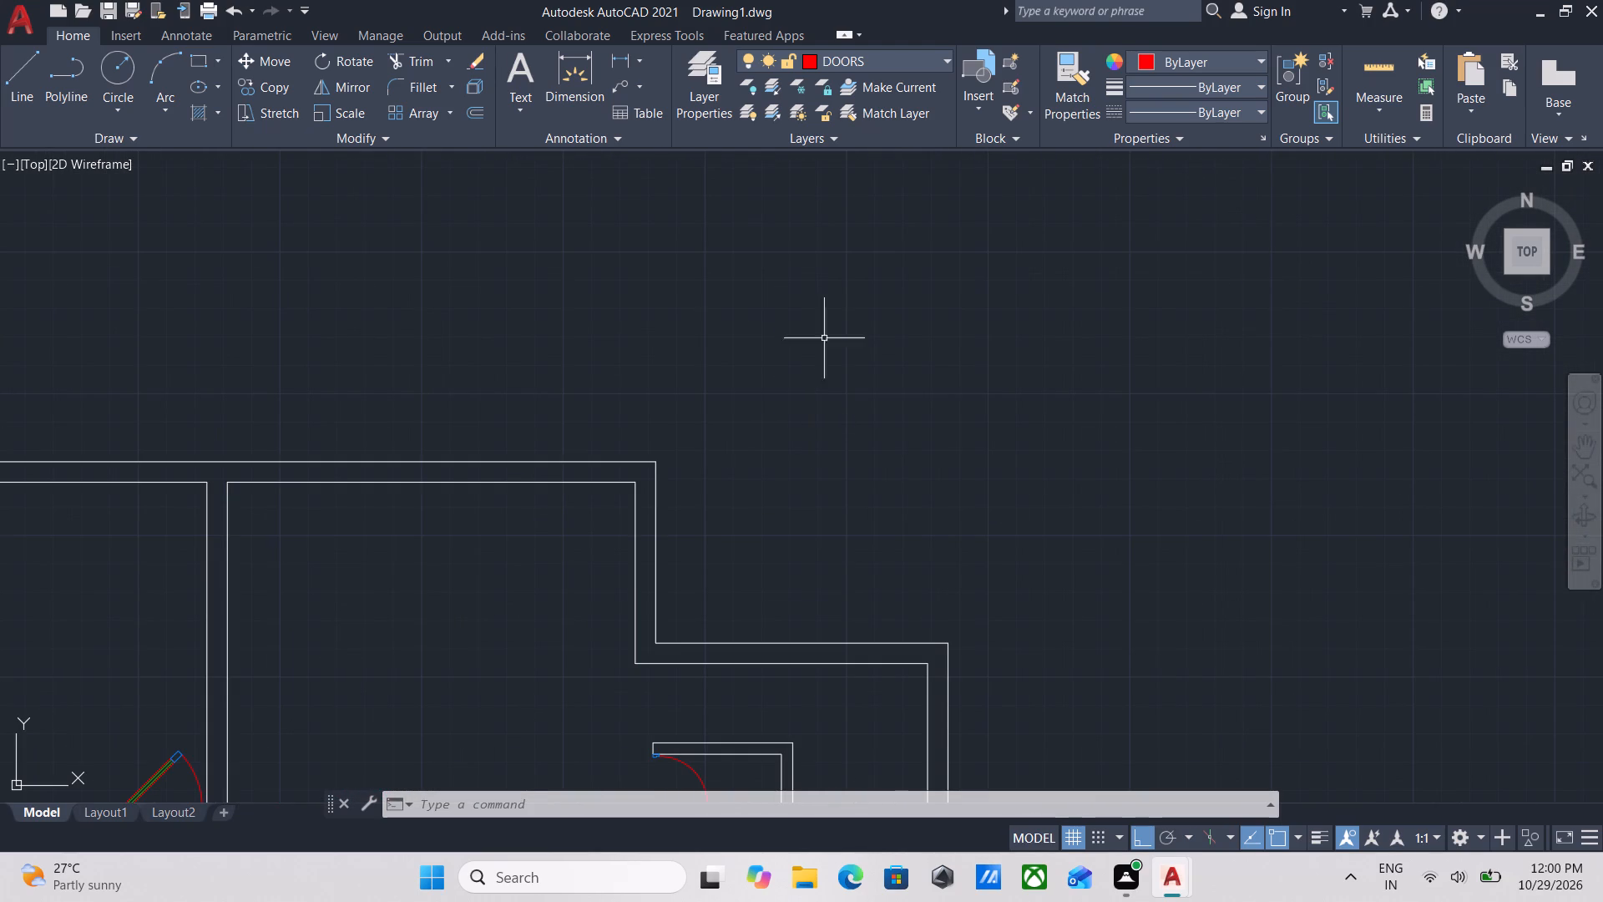
On the FURNITURE layer, draw two perpendicular lines enclosing the northeastern recess, from the upper outer wall corner east, then south to the lower outer corner.
{"action": "left_click", "coordinate": [884, 53]}
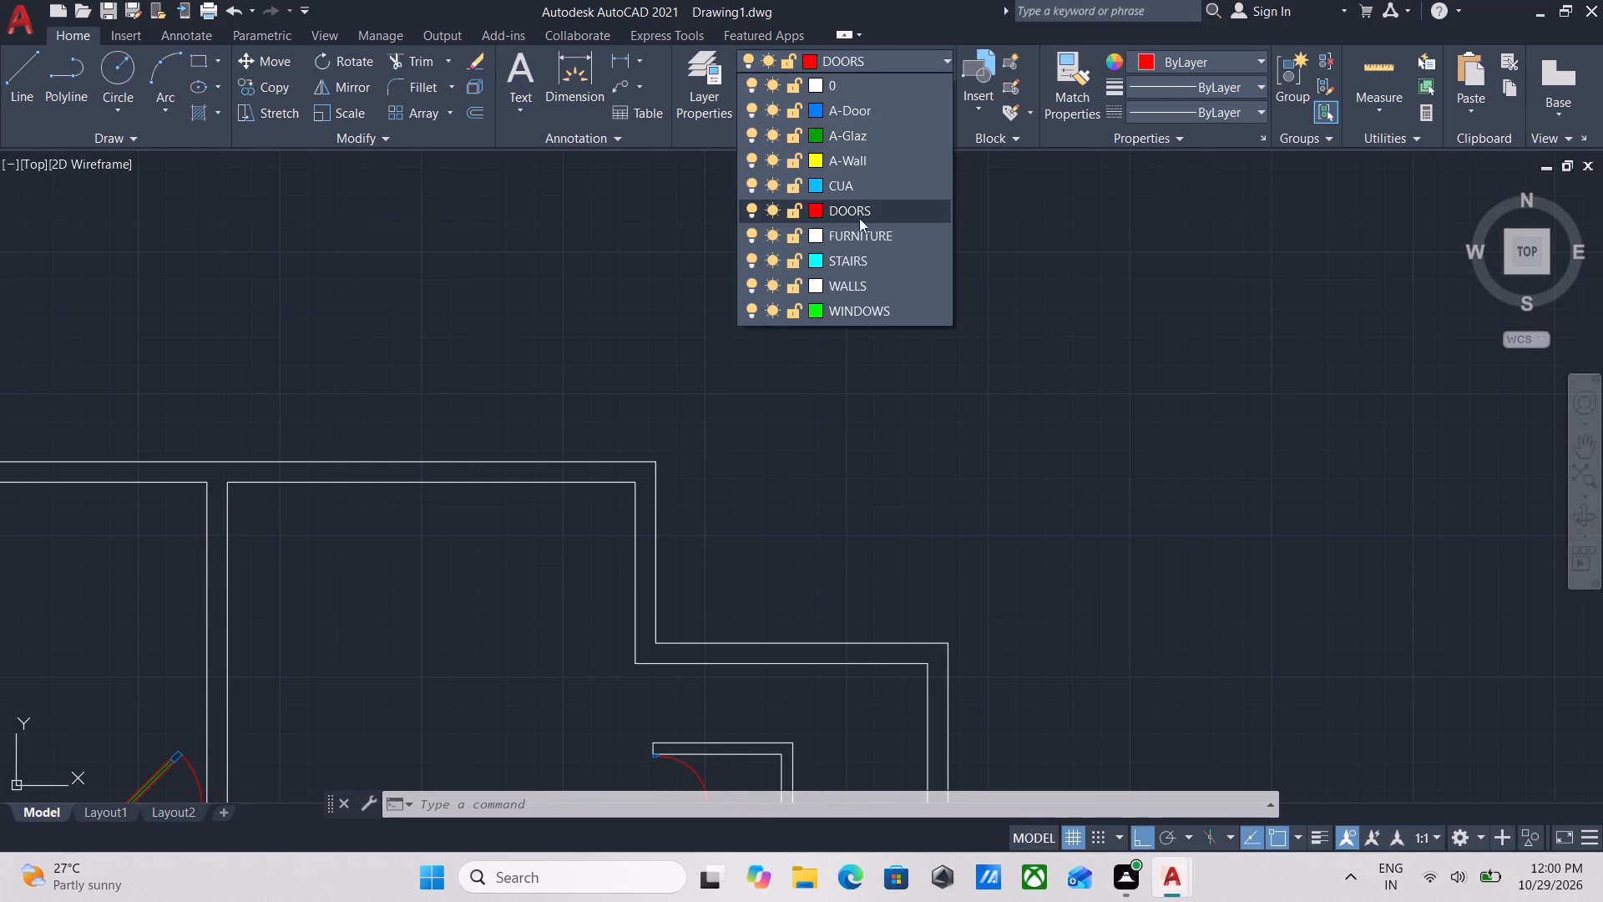
{"action": "left_click", "coordinate": [859, 238]}
{"action": "key", "text": "l"}
{"action": "key", "text": "Return"}
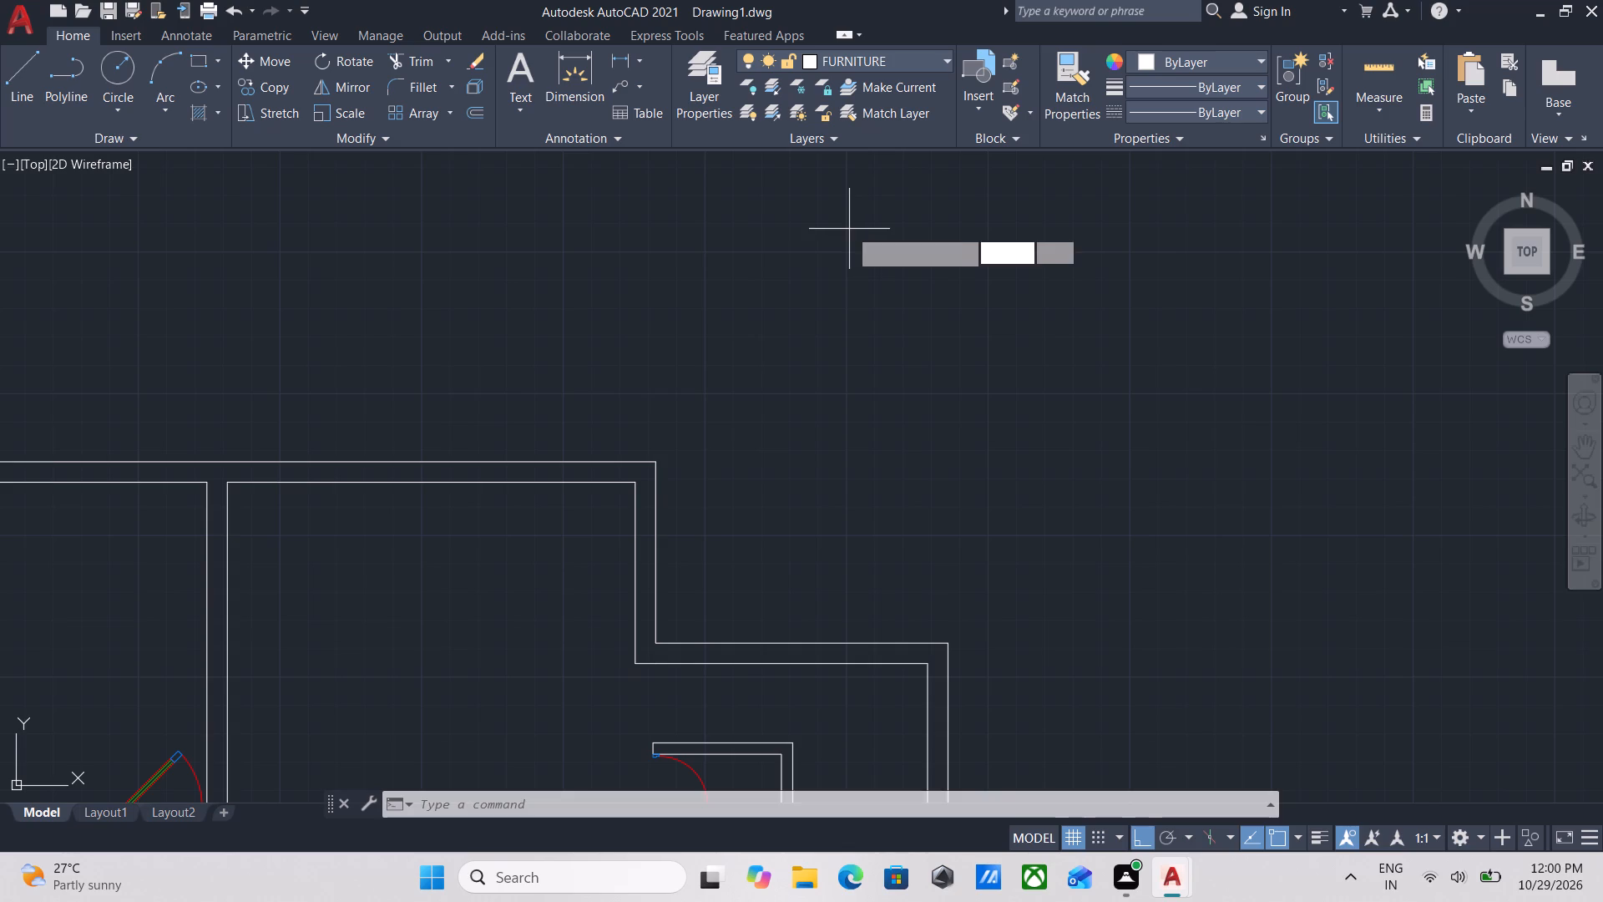
{"action": "left_click", "coordinate": [655, 462]}
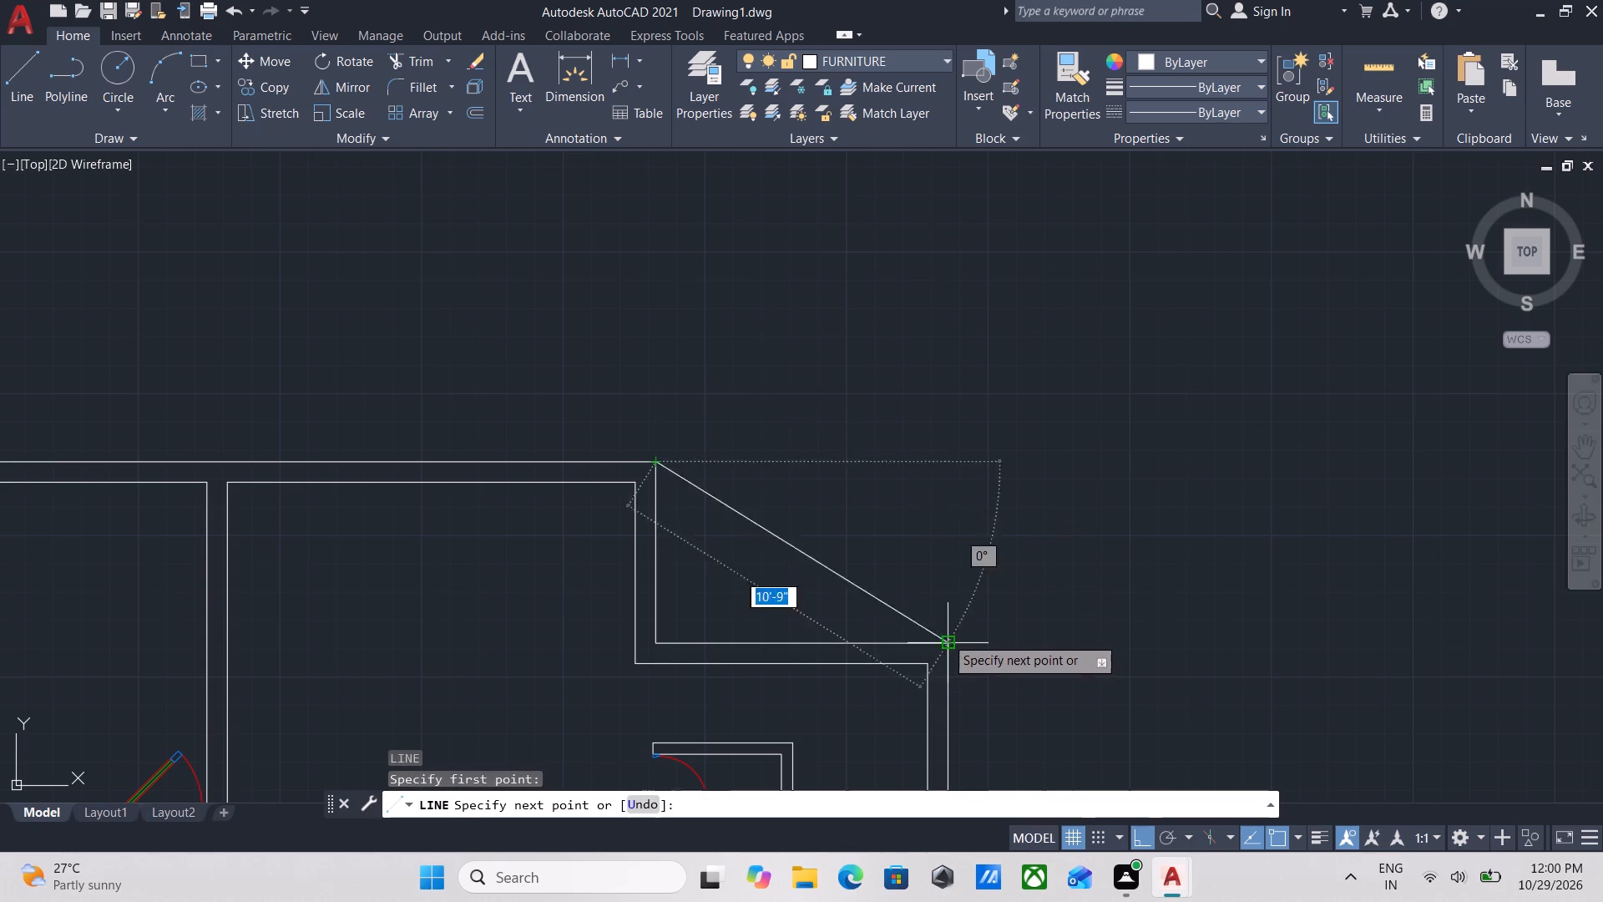
{"action": "left_click", "coordinate": [952, 464]}
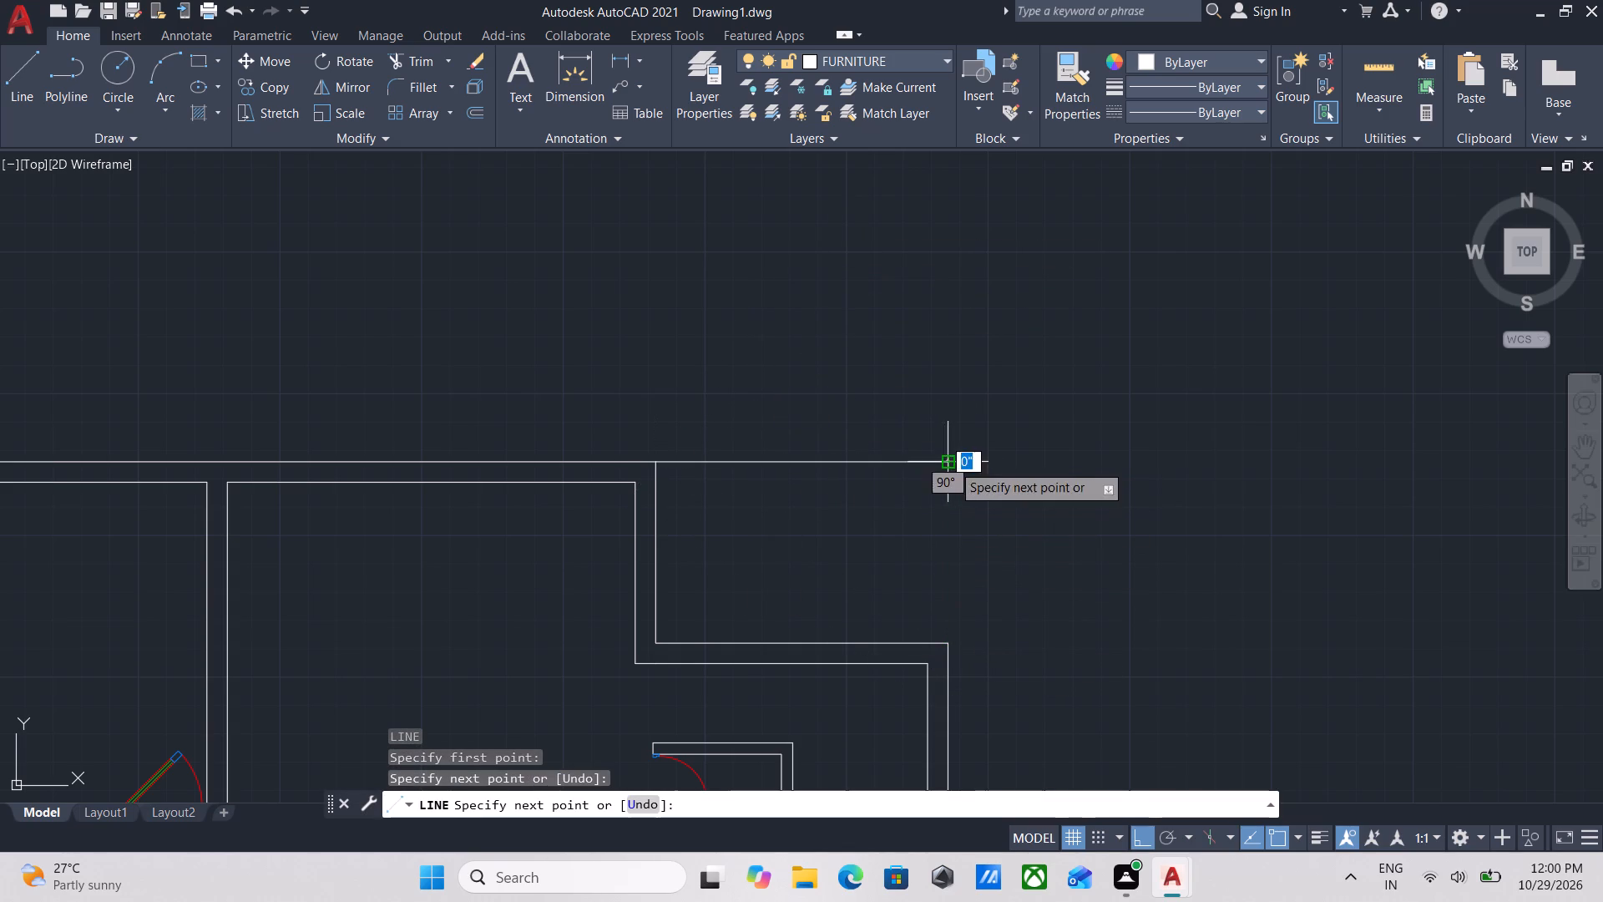
{"action": "left_click", "coordinate": [955, 642]}
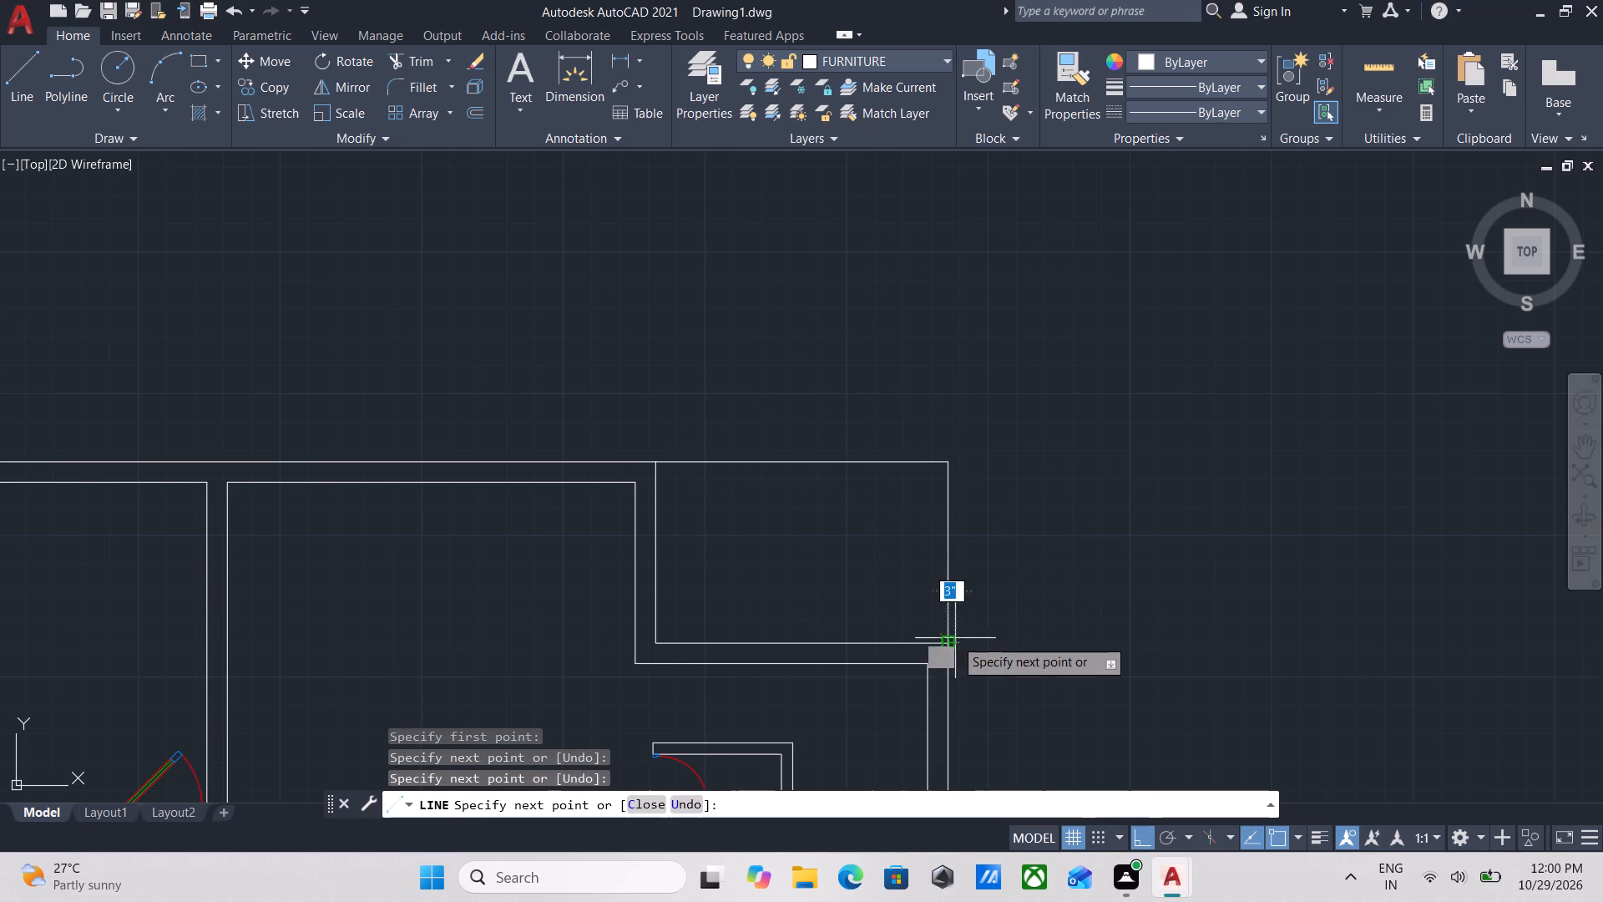
{"action": "key", "text": "Escape"}
{"action": "scroll", "coordinate": [774, 429], "scroll_direction": "down", "scroll_amount": 2}
{"action": "middle_click_drag", "start_coordinate": [774, 429], "coordinate": [829, 466]}
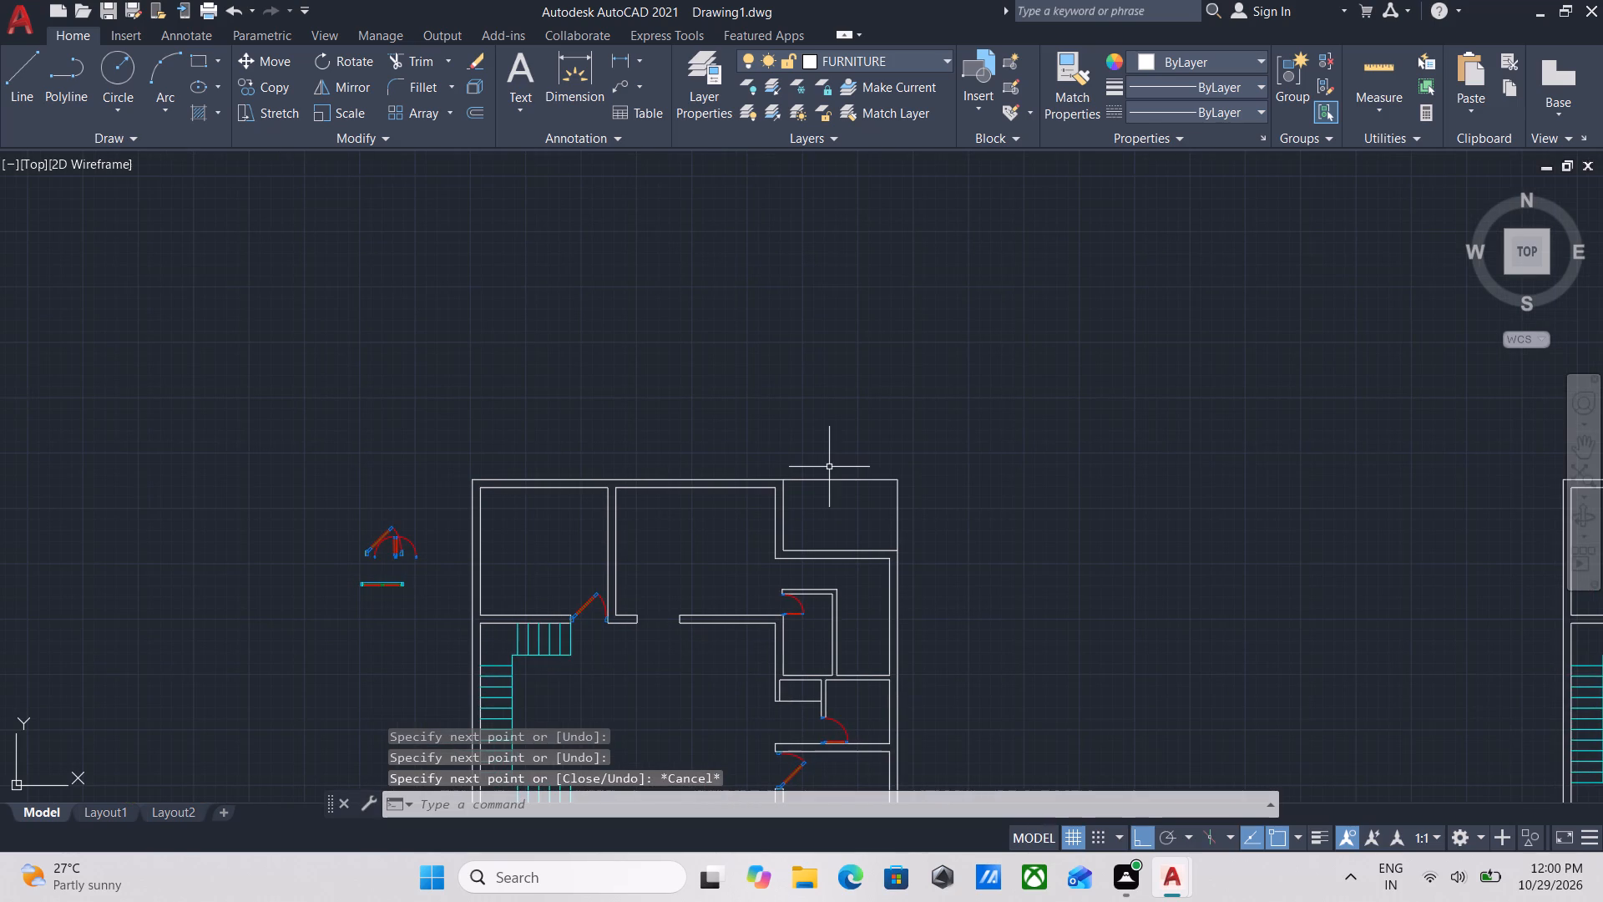
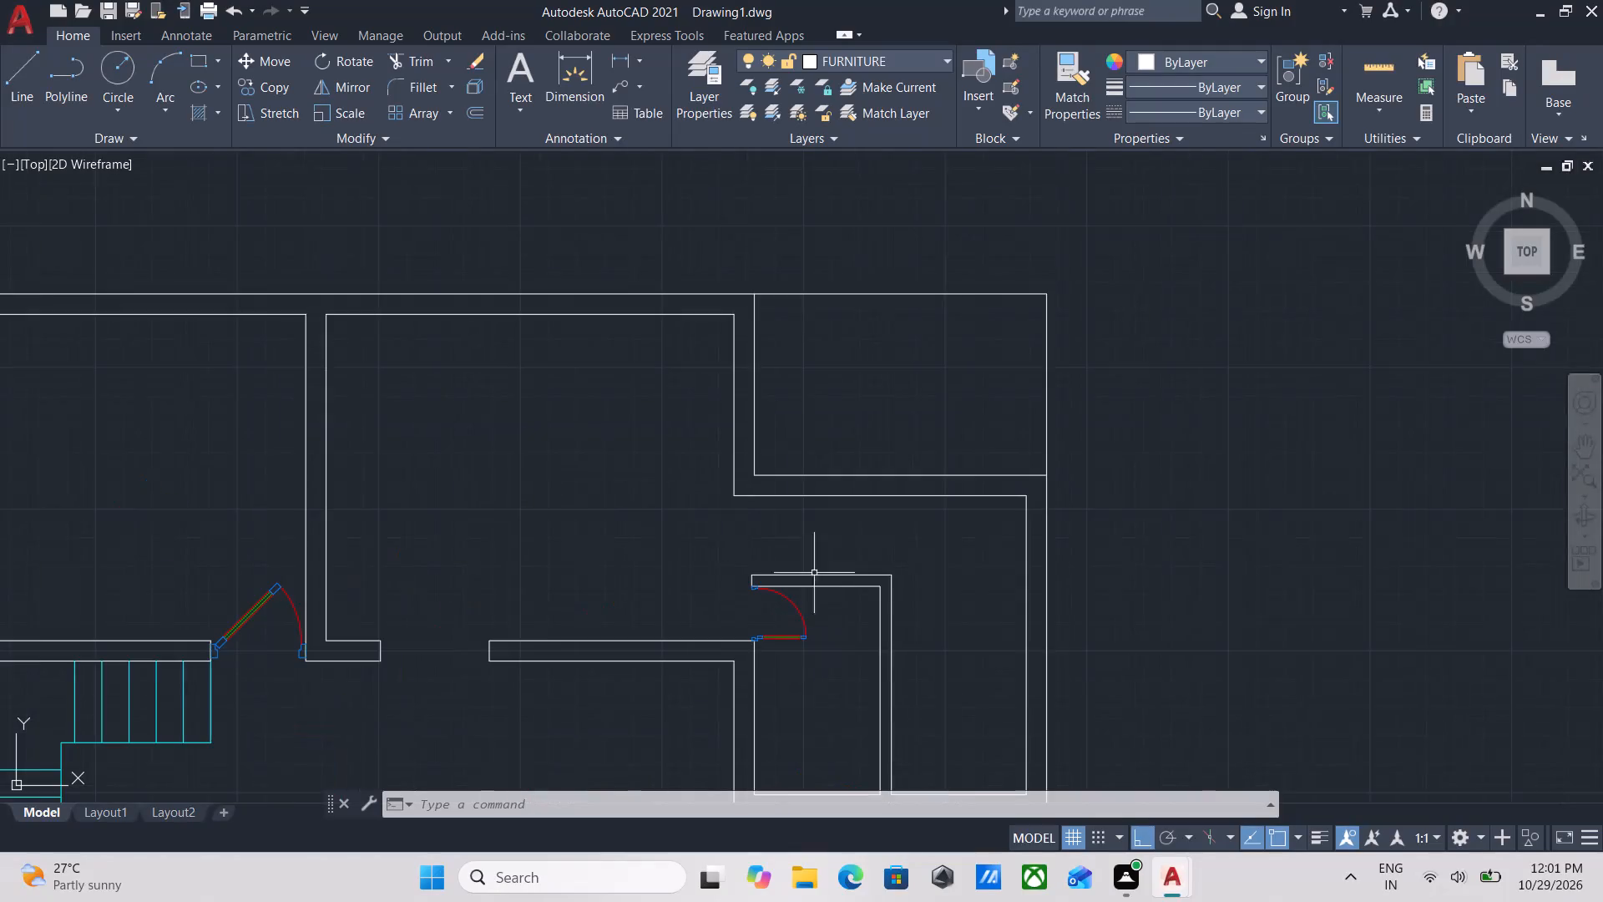
Draw a line across the wall thickness from the lower corner of the upper-right room to the opposite wall face.
{"action": "scroll", "coordinate": [817, 541], "scroll_direction": "down", "scroll_amount": 2}
{"action": "middle_click_drag", "start_coordinate": [817, 539], "coordinate": [893, 451]}
{"action": "scroll", "coordinate": [893, 444], "scroll_direction": "up", "scroll_amount": 3}
{"action": "middle_click_drag", "start_coordinate": [679, 332], "coordinate": [711, 389]}
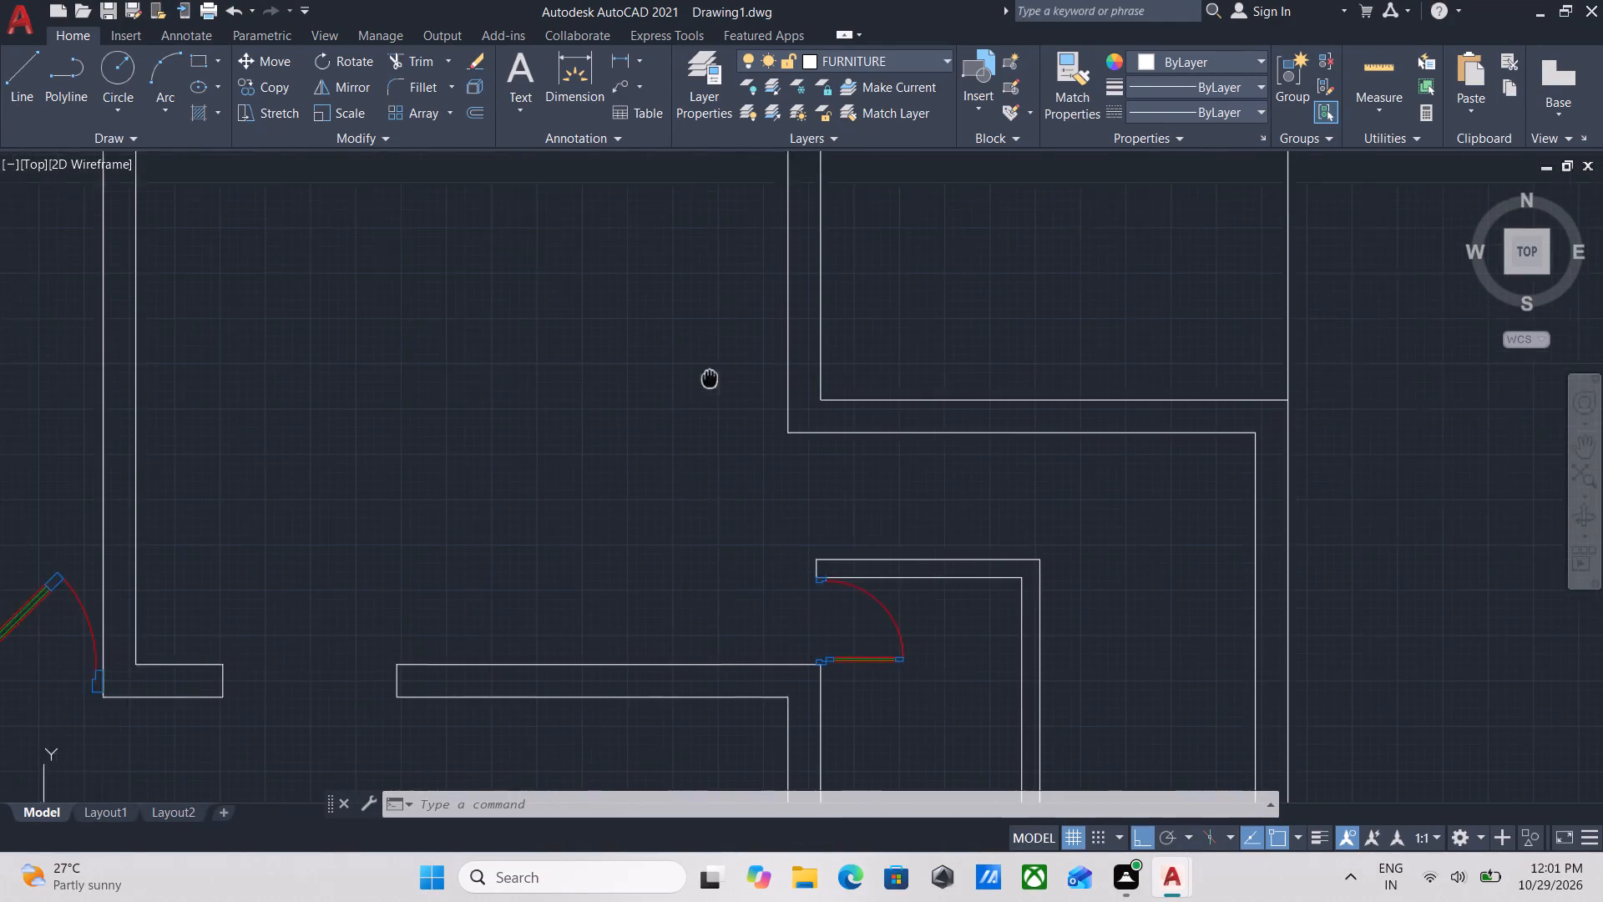
{"action": "middle_click_drag", "start_coordinate": [711, 389], "coordinate": [718, 409]}
{"action": "key", "text": "l"}
{"action": "key", "text": "Return"}
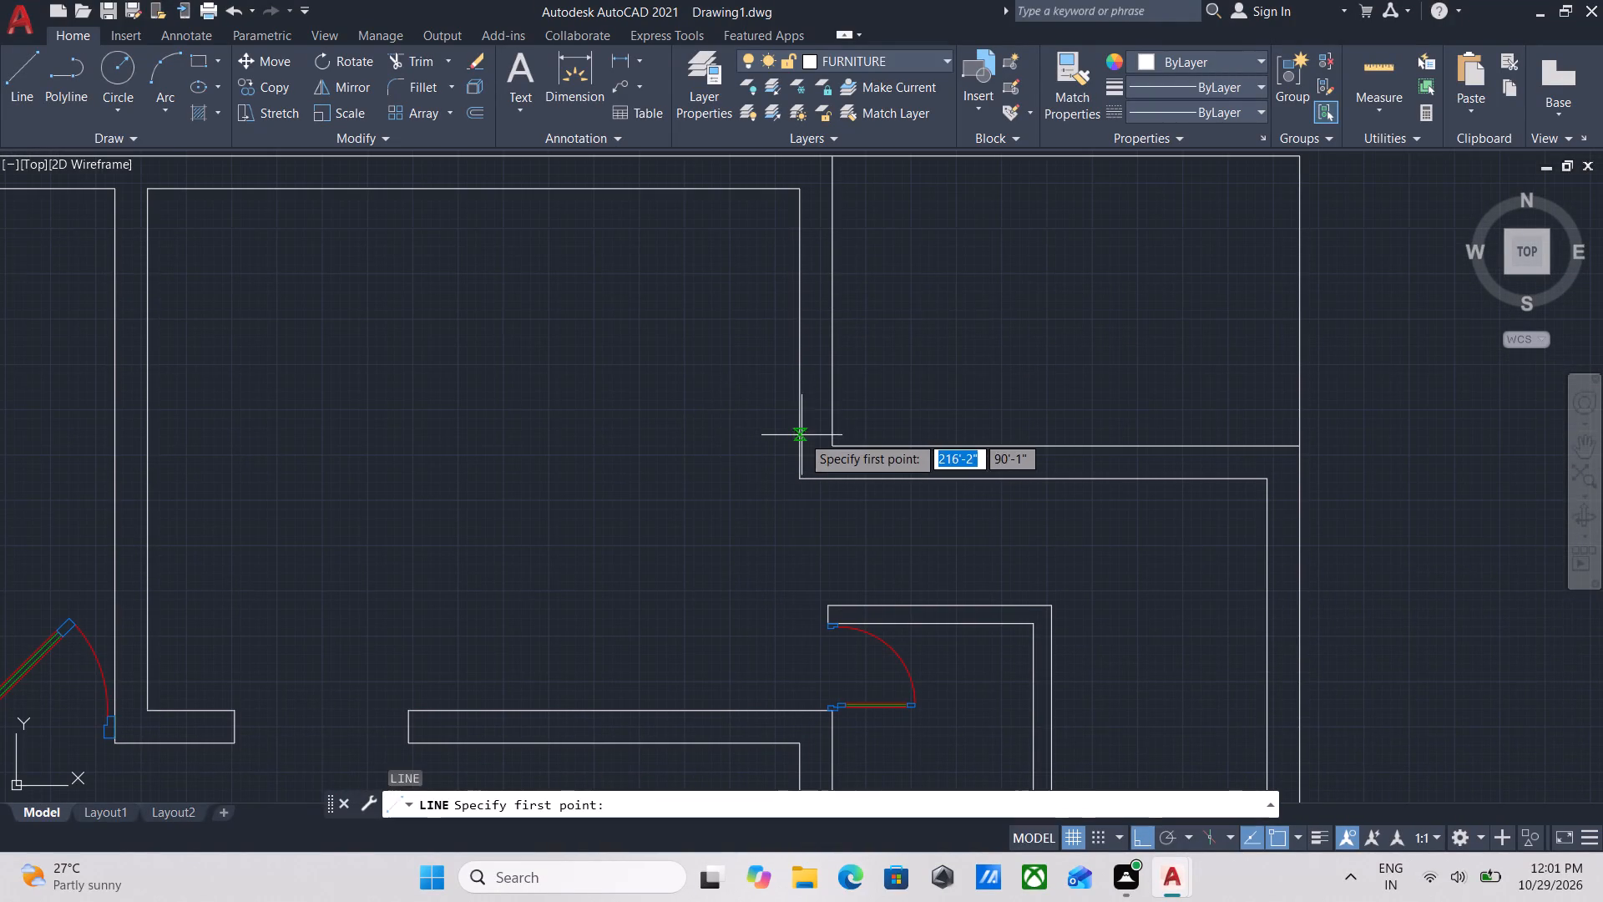
{"action": "scroll", "coordinate": [810, 444], "scroll_direction": "up", "scroll_amount": 2}
{"action": "left_click", "coordinate": [867, 444]}
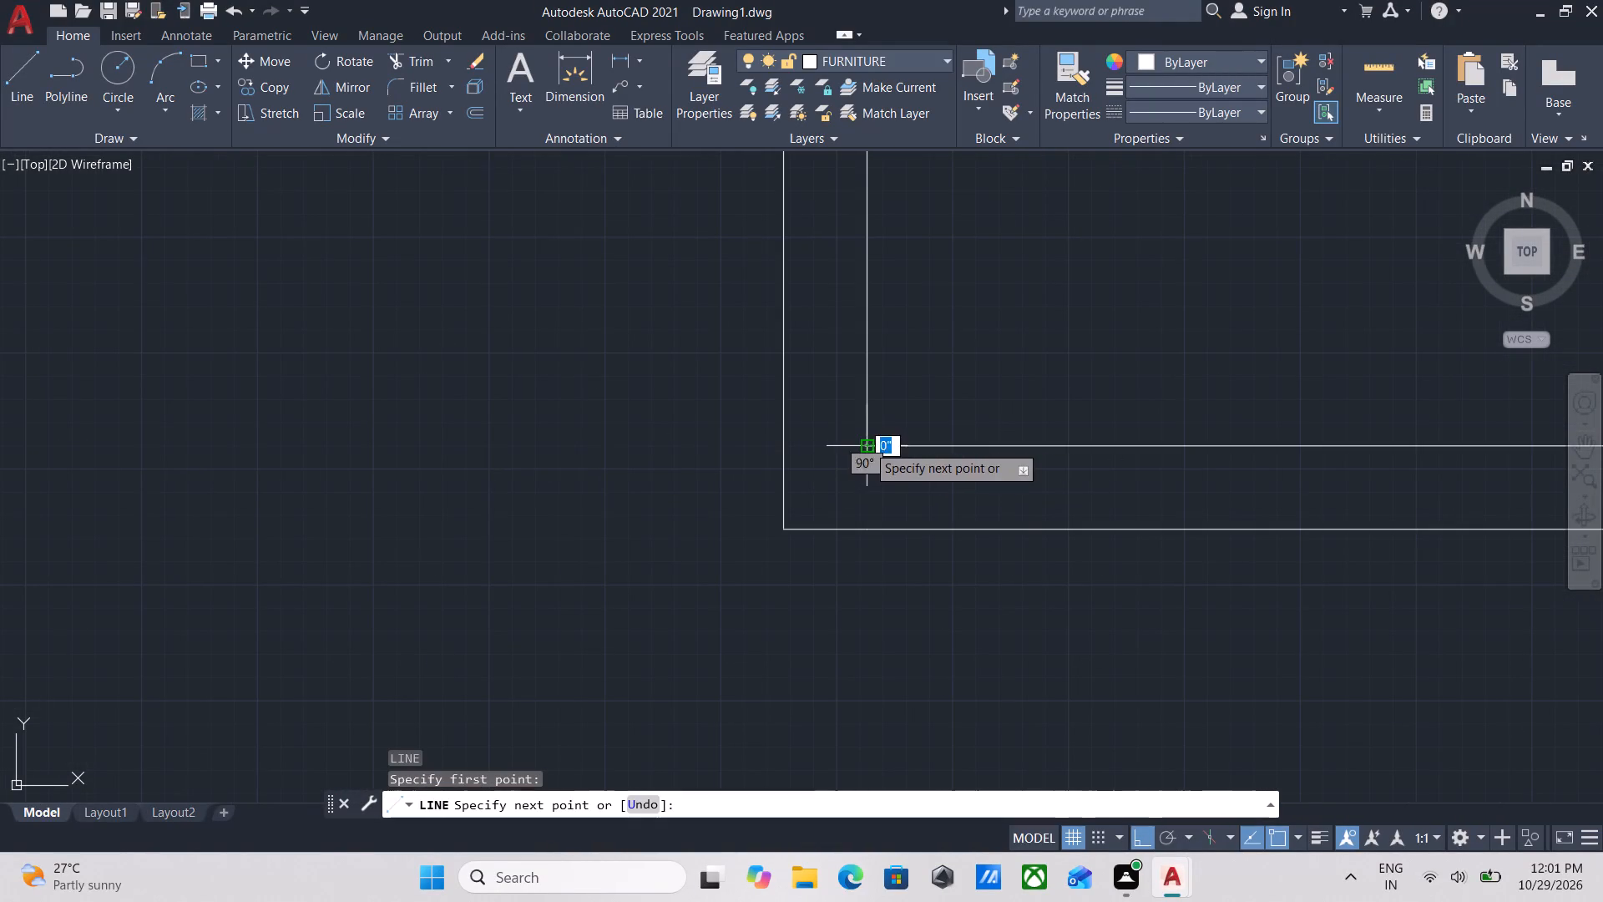
{"action": "left_click", "coordinate": [864, 530]}
{"action": "key", "text": "Escape"}
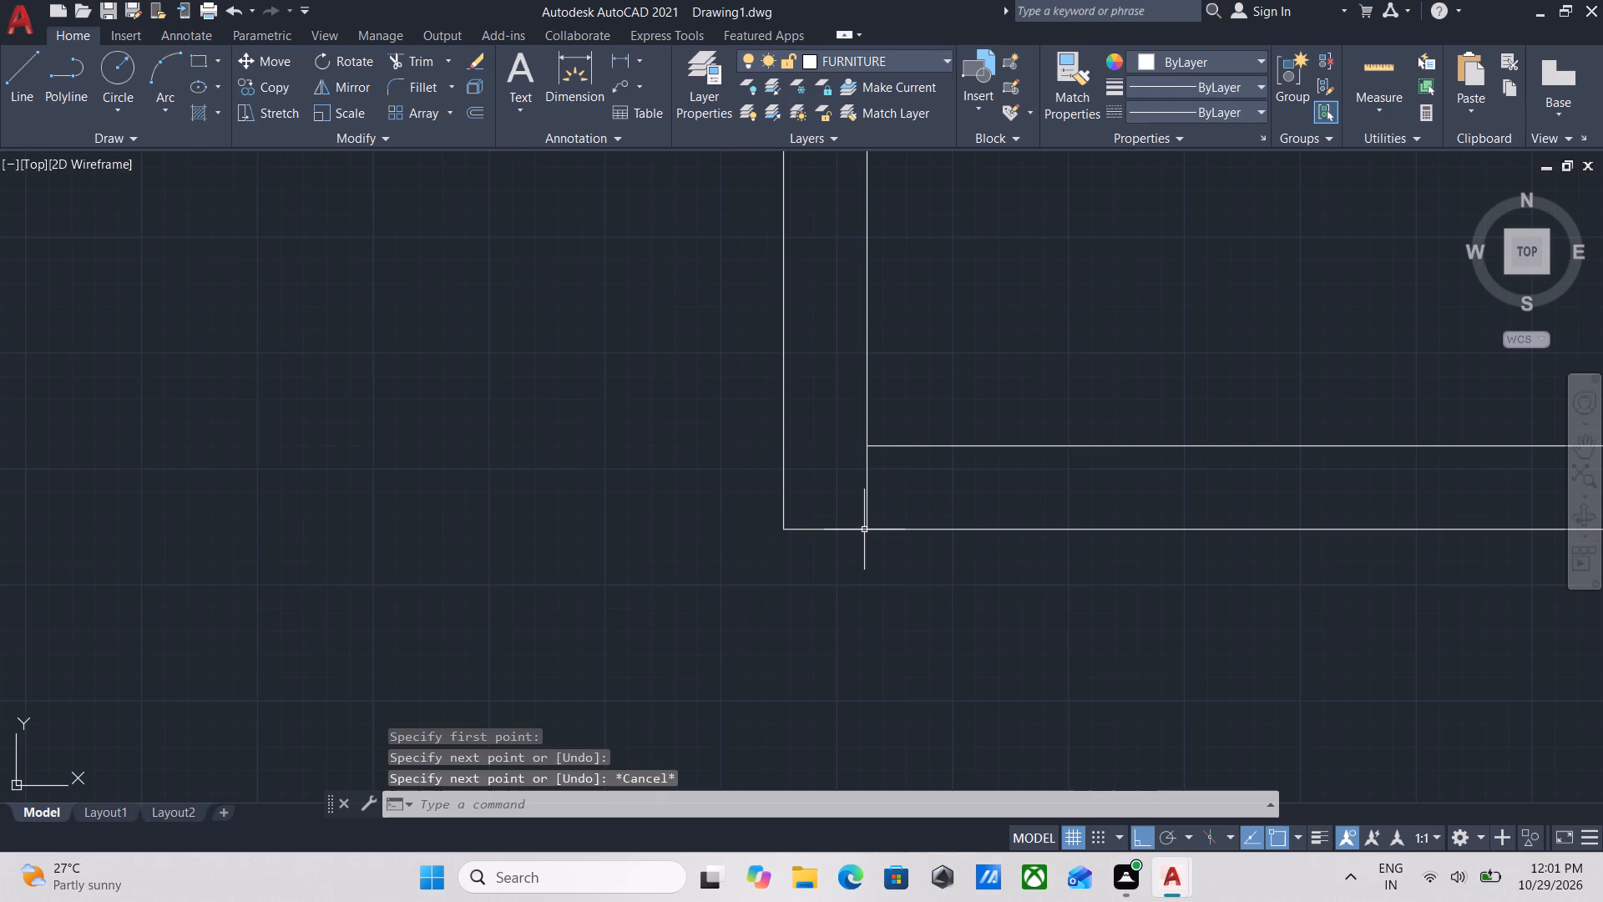
Offset the short line across the wall by 3'6" to the right, along the horizontal wall.
{"action": "left_click", "coordinate": [880, 502]}
{"action": "left_click", "coordinate": [839, 471]}
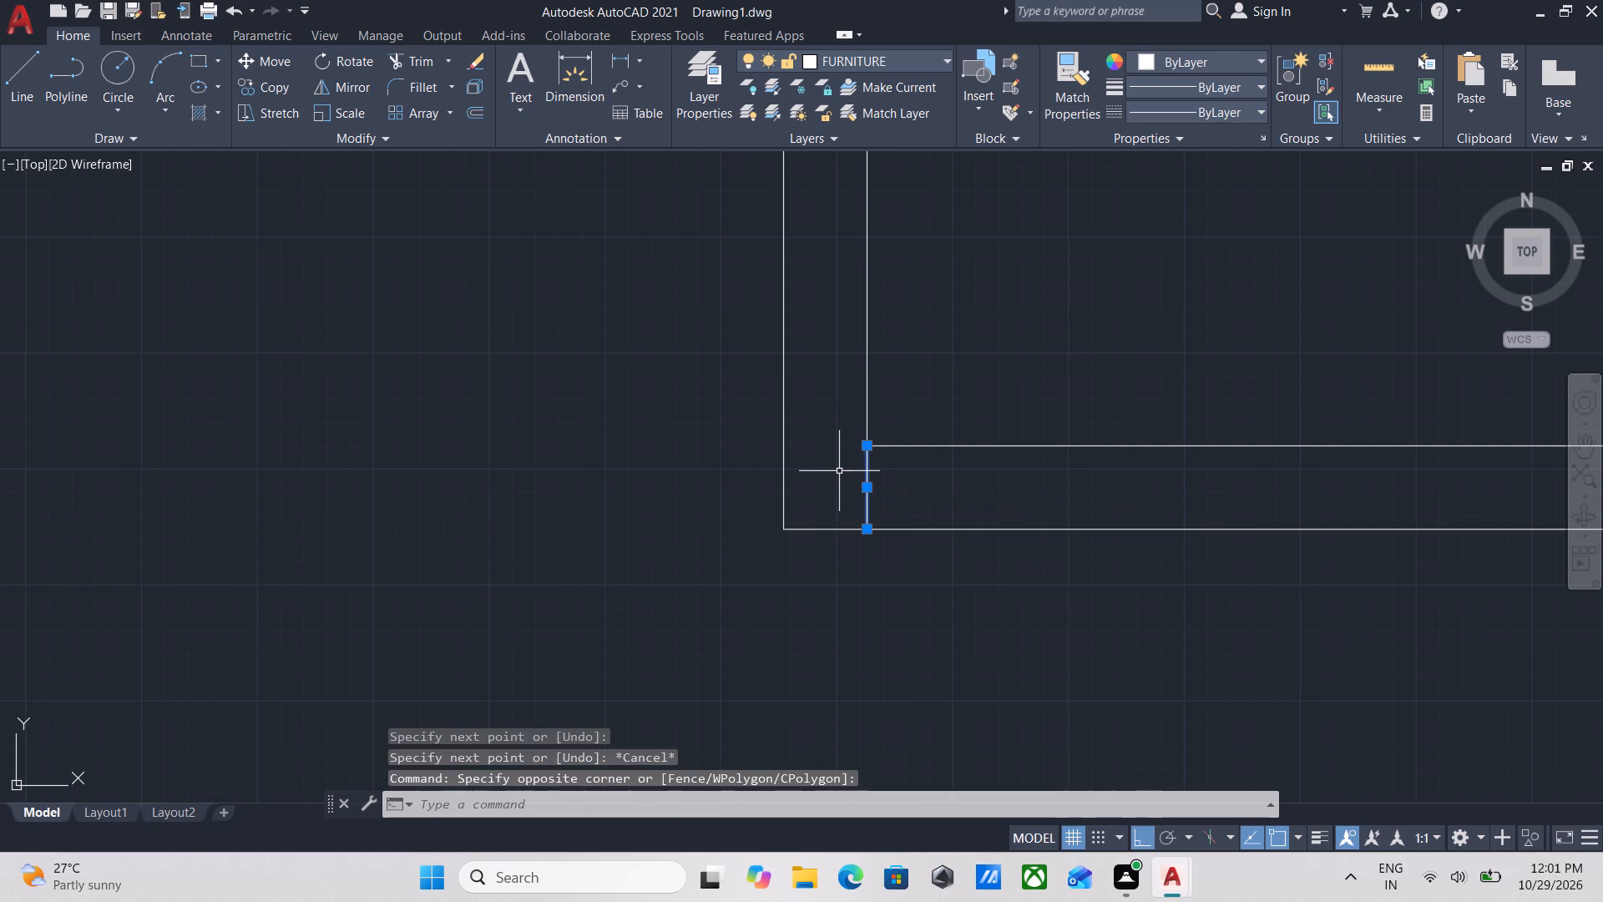
{"action": "key", "text": "o"}
{"action": "key", "text": "Return"}
{"action": "left_click_drag", "start_coordinate": [865, 489], "coordinate": [876, 494]}
{"action": "left_click", "coordinate": [1114, 504]}
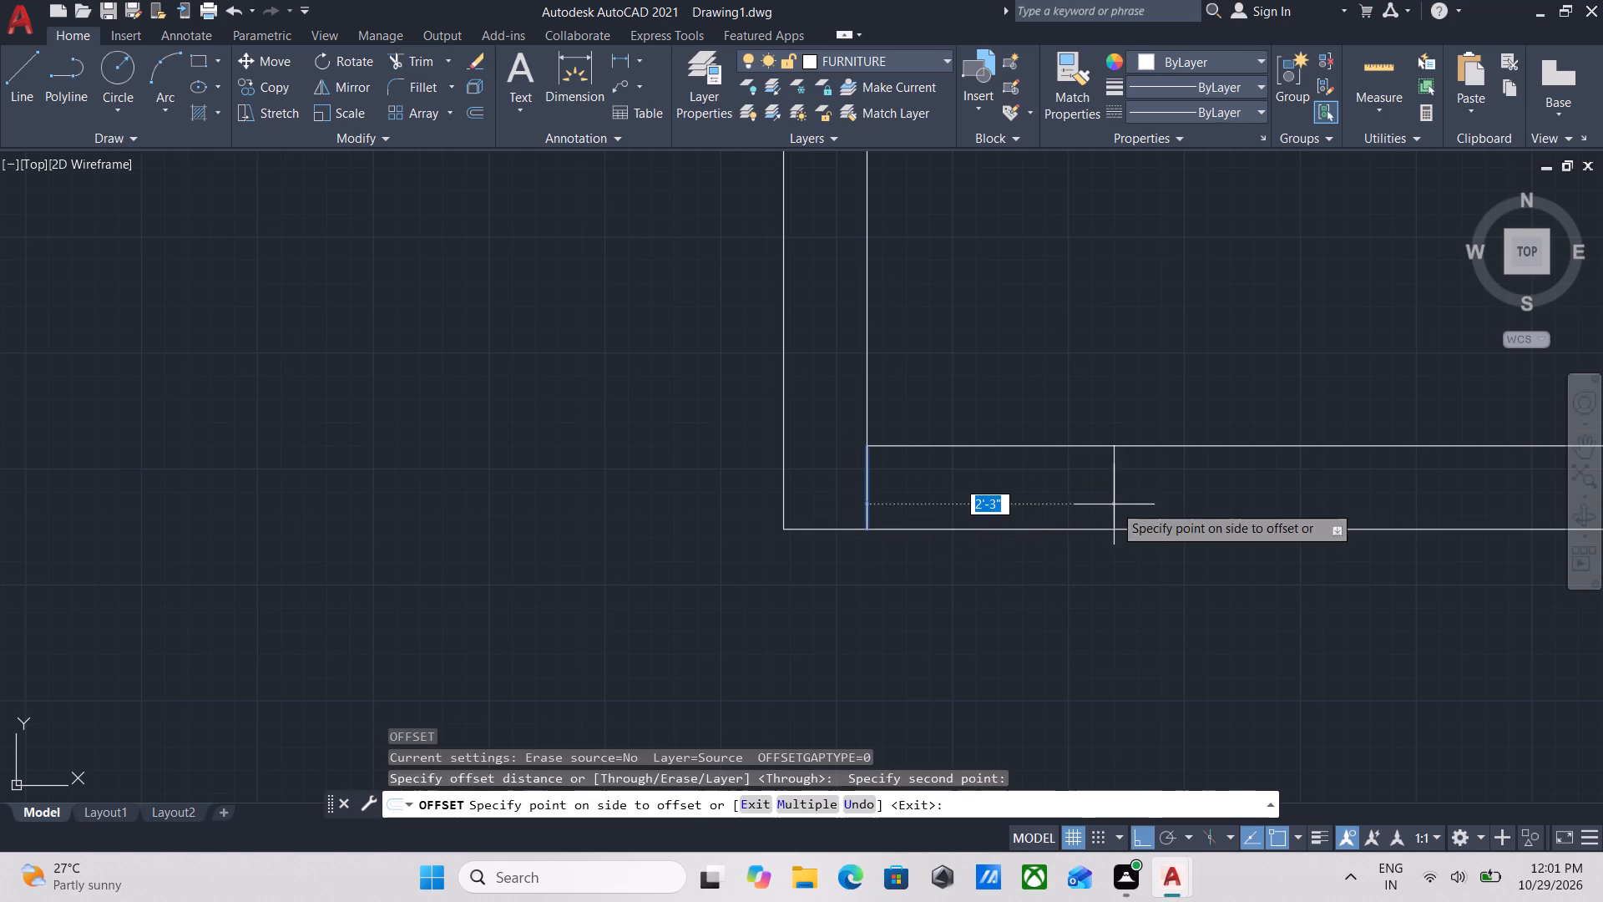
{"action": "key", "text": "3"}
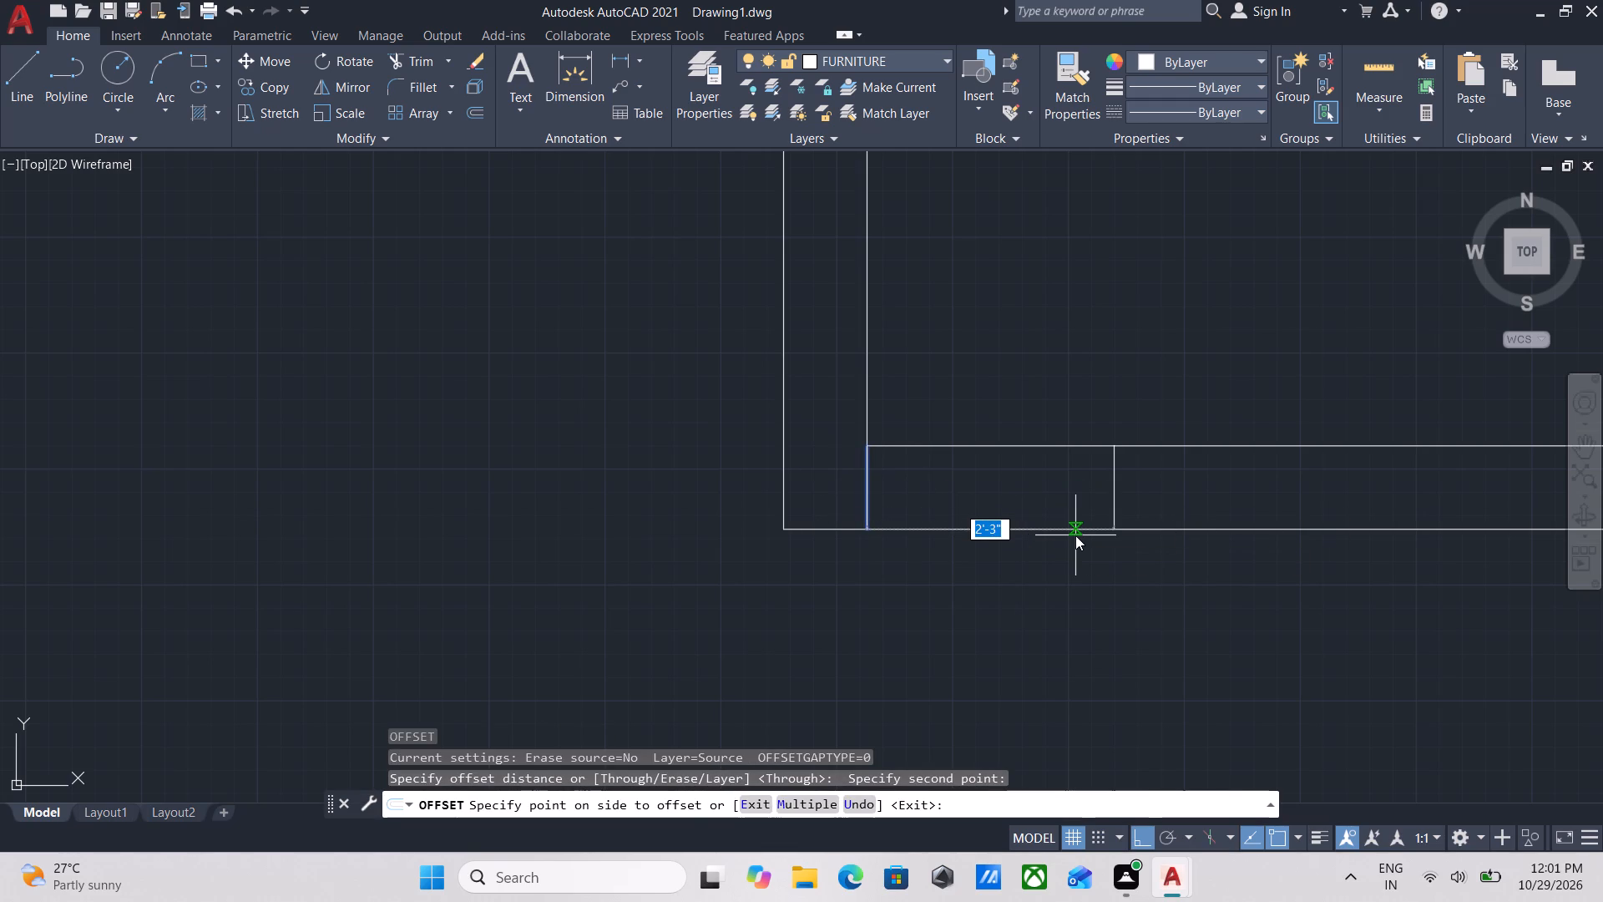
{"action": "key", "text": "apostrophe"}
{"action": "key", "text": "6"}
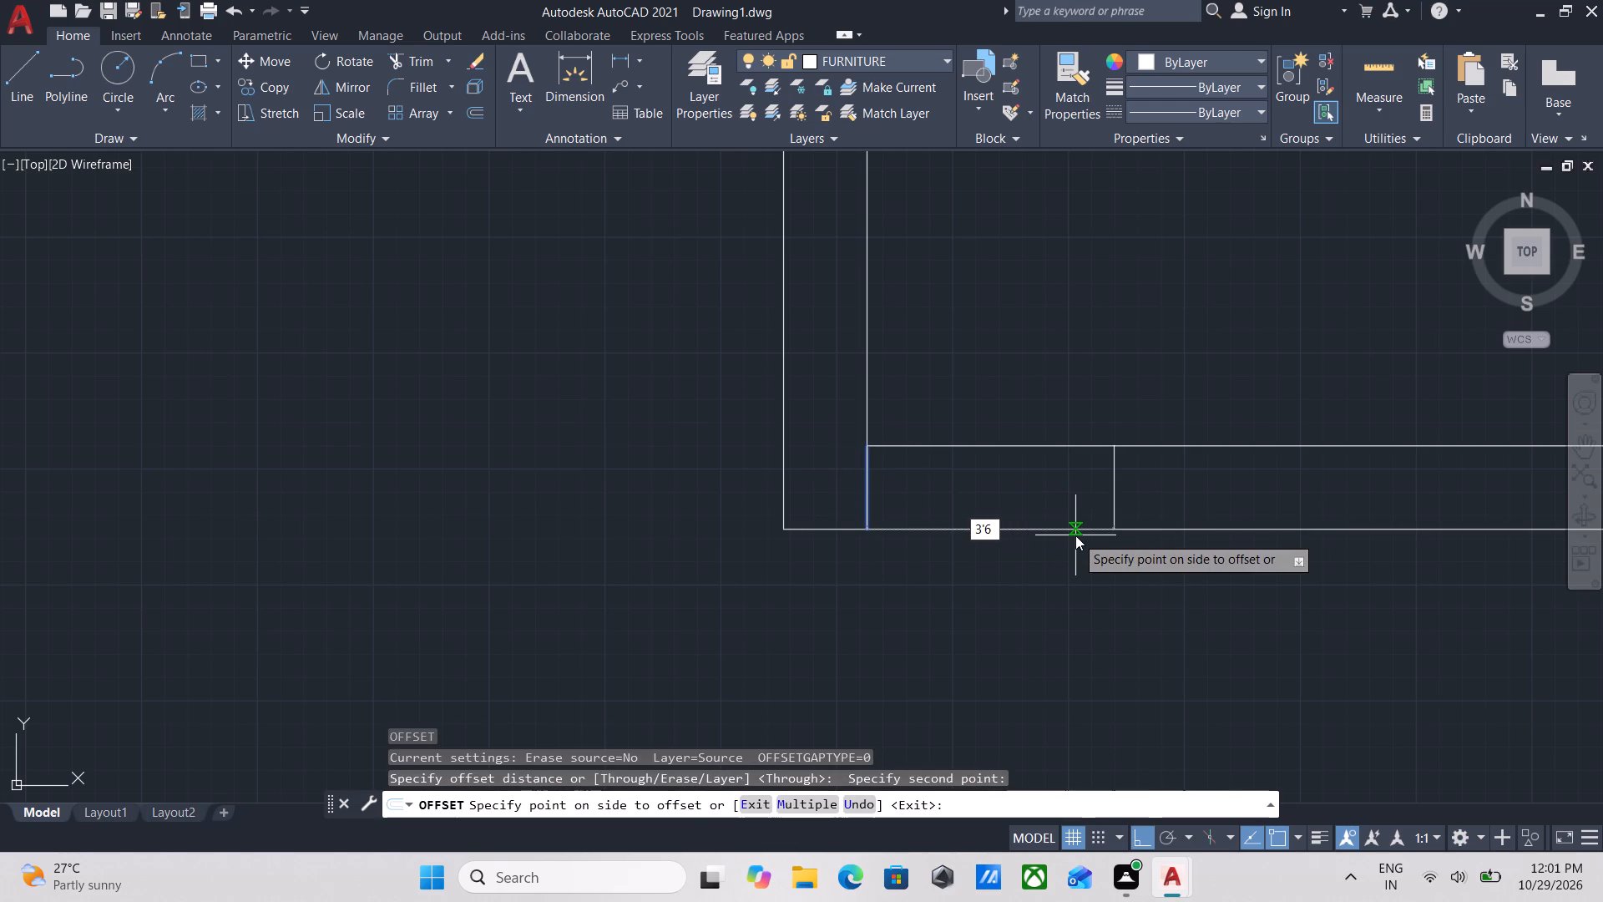
{"action": "key", "text": "shift+quotedbl"}
{"action": "key", "text": "Return"}
{"action": "key", "text": "Escape"}
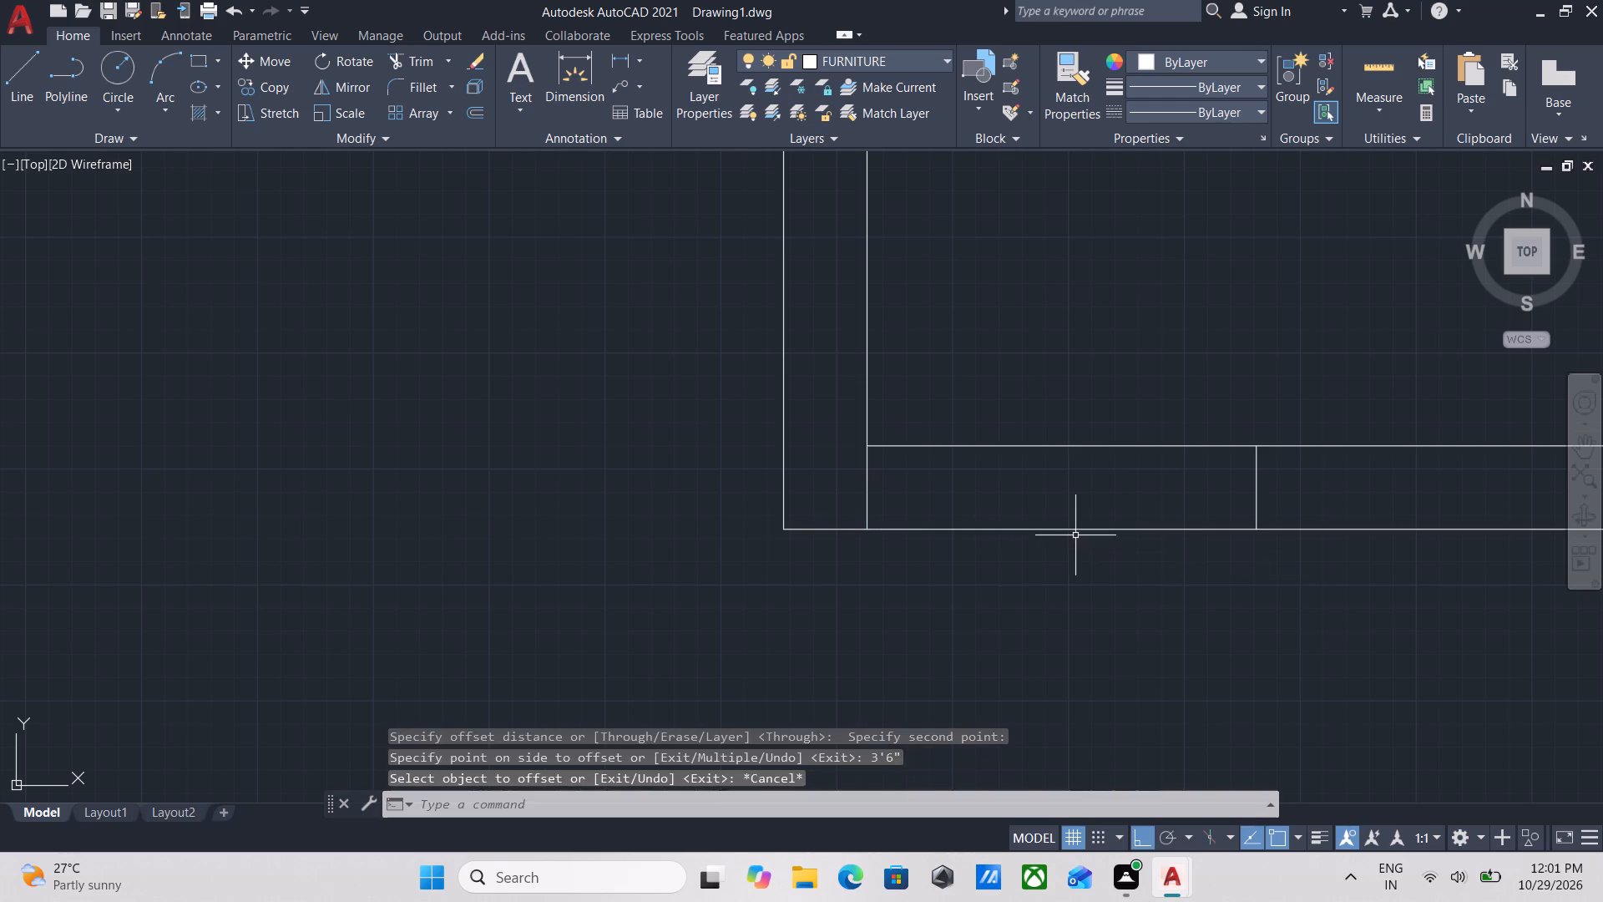
Trim the two wall lines between the short cross lines to cut the doorway into the upper-right room.
{"action": "scroll", "coordinate": [1075, 547], "scroll_direction": "down", "scroll_amount": 4}
{"action": "middle_click_drag", "start_coordinate": [1079, 560], "coordinate": [1025, 560]}
{"action": "type", "text": "TR"}
{"action": "key", "text": "Return"}
{"action": "left_click", "coordinate": [1025, 560]}
{"action": "left_click", "coordinate": [1026, 484]}
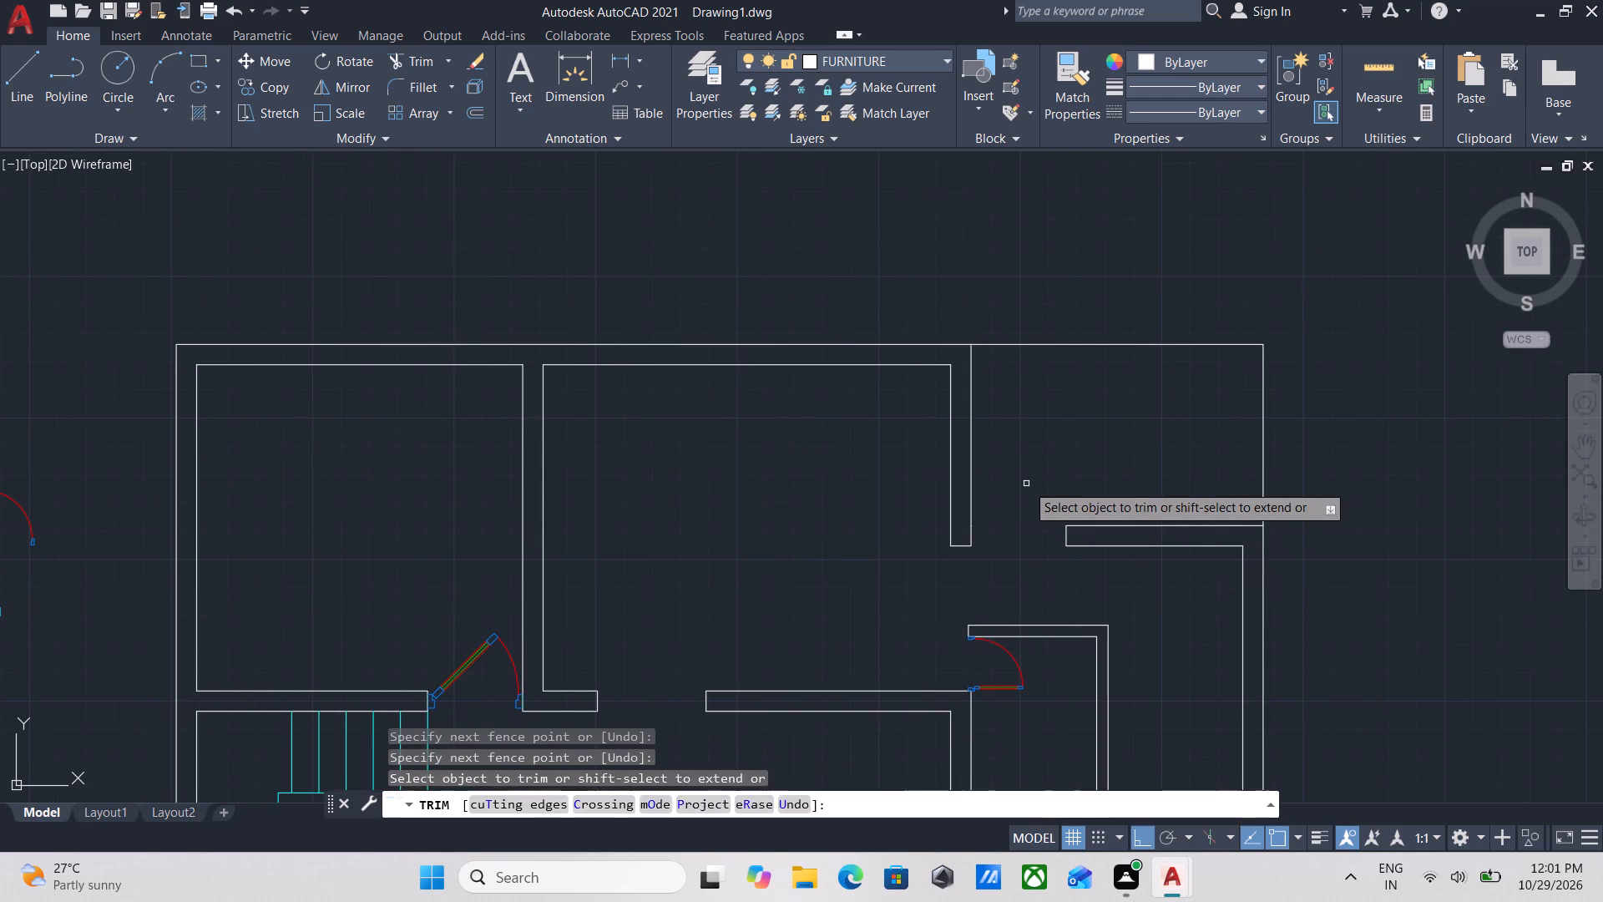
{"action": "key", "text": "Escape"}
Copy the single door beside the staircase into the new doorway, placing its jamb at the middle of the wall end.
{"action": "scroll", "coordinate": [936, 521], "scroll_direction": "down", "scroll_amount": 3}
{"action": "middle_click_drag", "start_coordinate": [939, 521], "coordinate": [1175, 377]}
{"action": "scroll", "coordinate": [1175, 377], "scroll_direction": "up", "scroll_amount": 1}
{"action": "scroll", "coordinate": [985, 460], "scroll_direction": "up", "scroll_amount": 3}
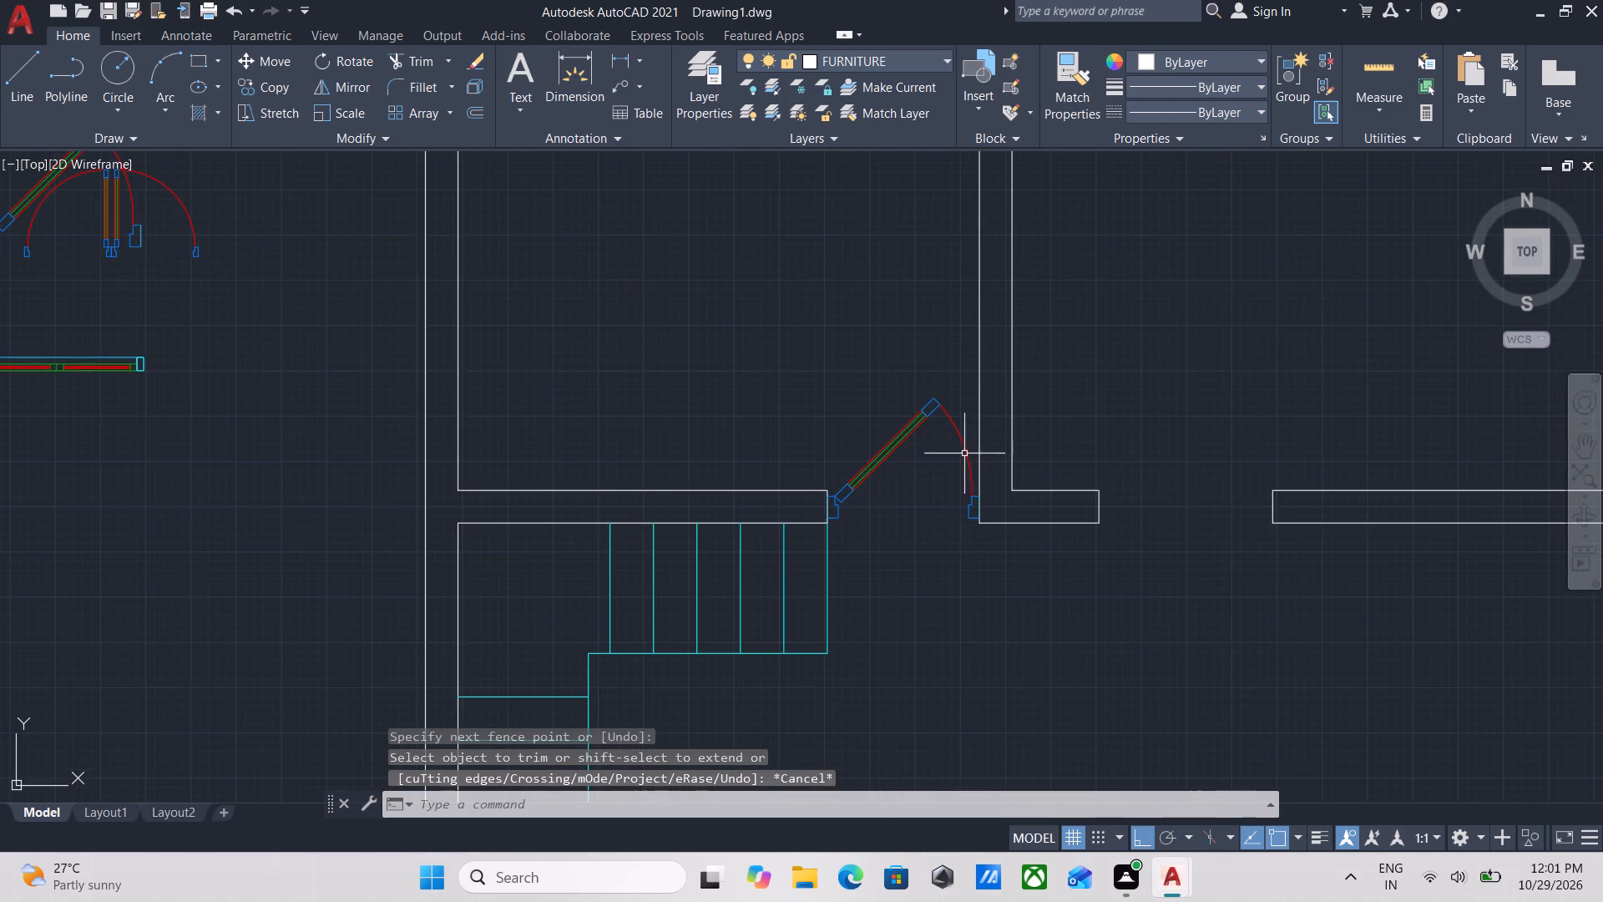
{"action": "scroll", "coordinate": [856, 483], "scroll_direction": "up", "scroll_amount": 2}
{"action": "left_click", "coordinate": [933, 549]}
{"action": "left_click", "coordinate": [862, 390]}
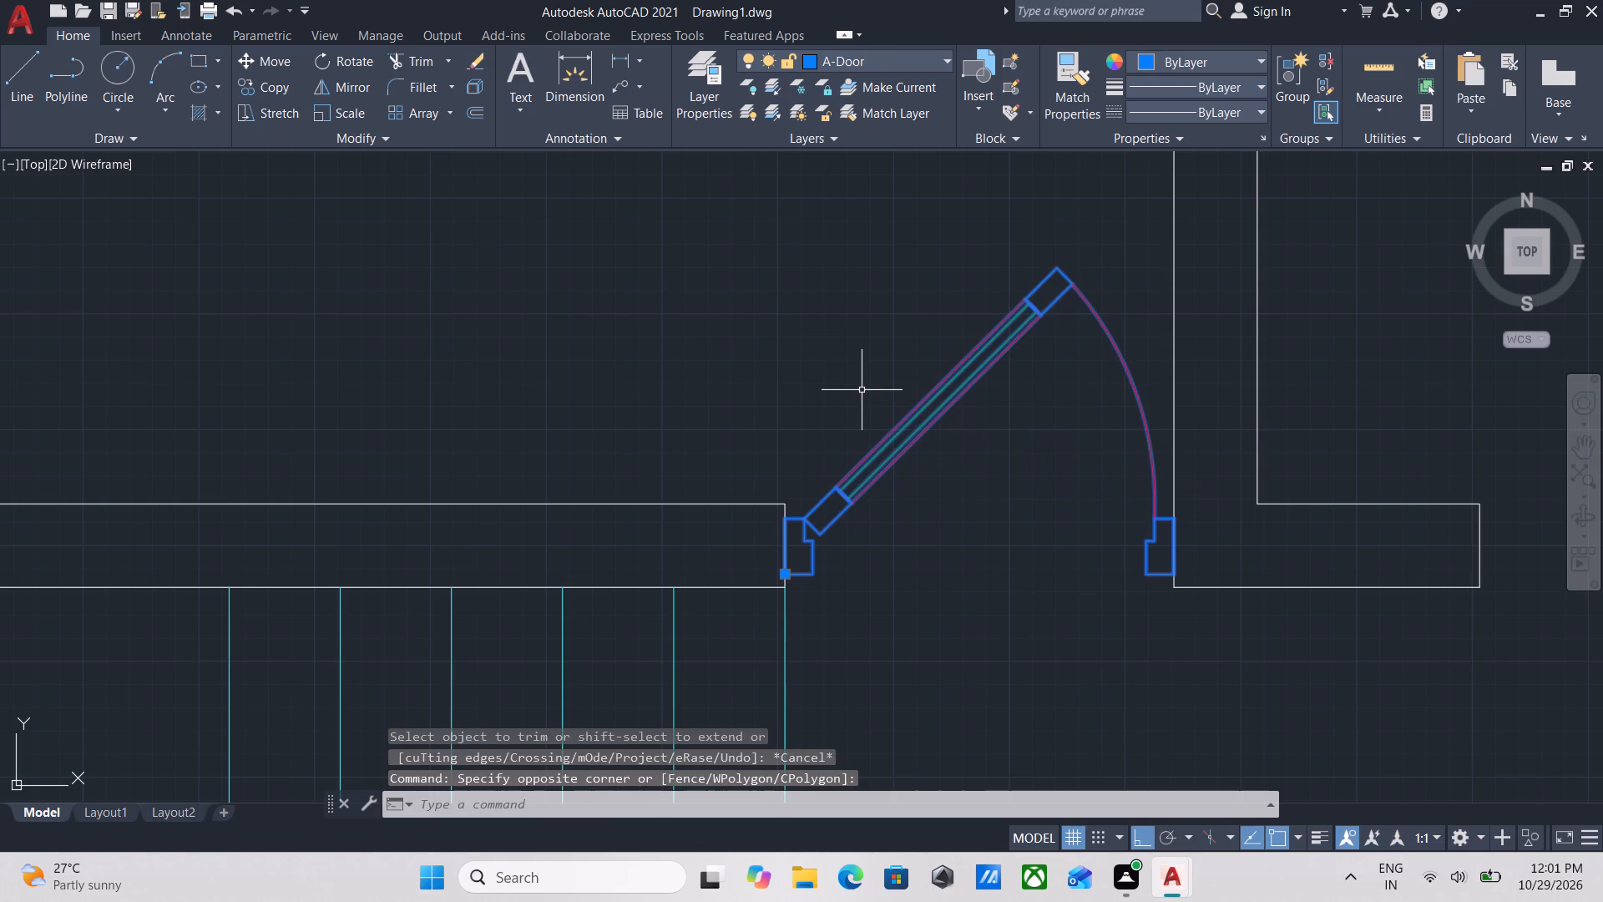
{"action": "type", "text": "CO"}
{"action": "key", "text": "Return"}
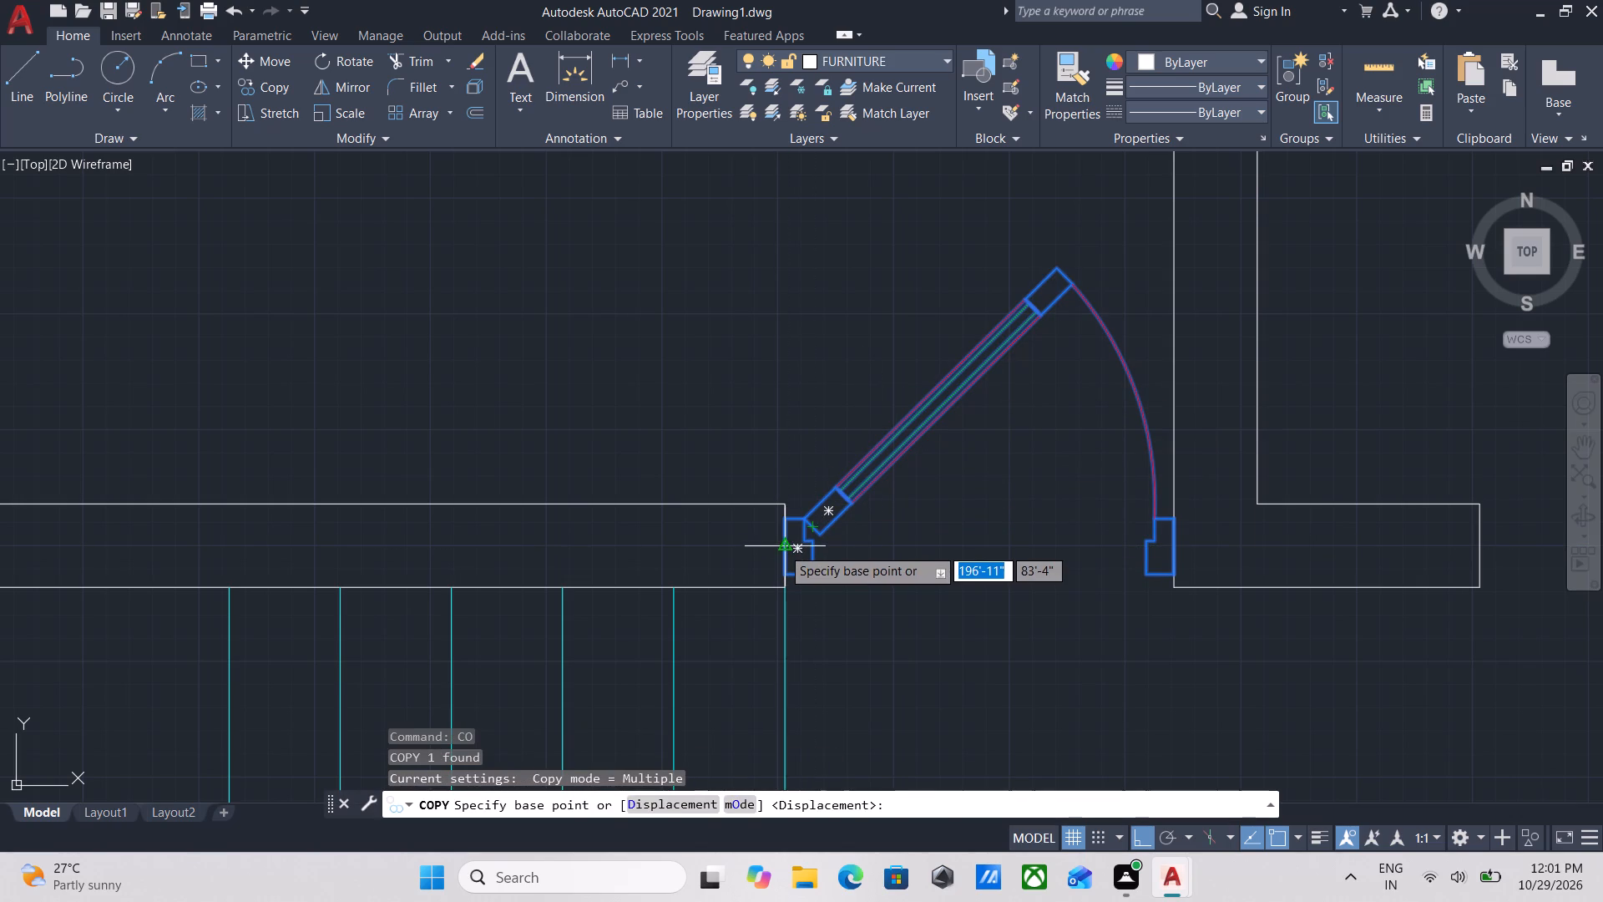
{"action": "left_click", "coordinate": [781, 547]}
{"action": "key", "text": "F8"}
{"action": "middle_click_drag", "start_coordinate": [1285, 246], "coordinate": [1039, 353]}
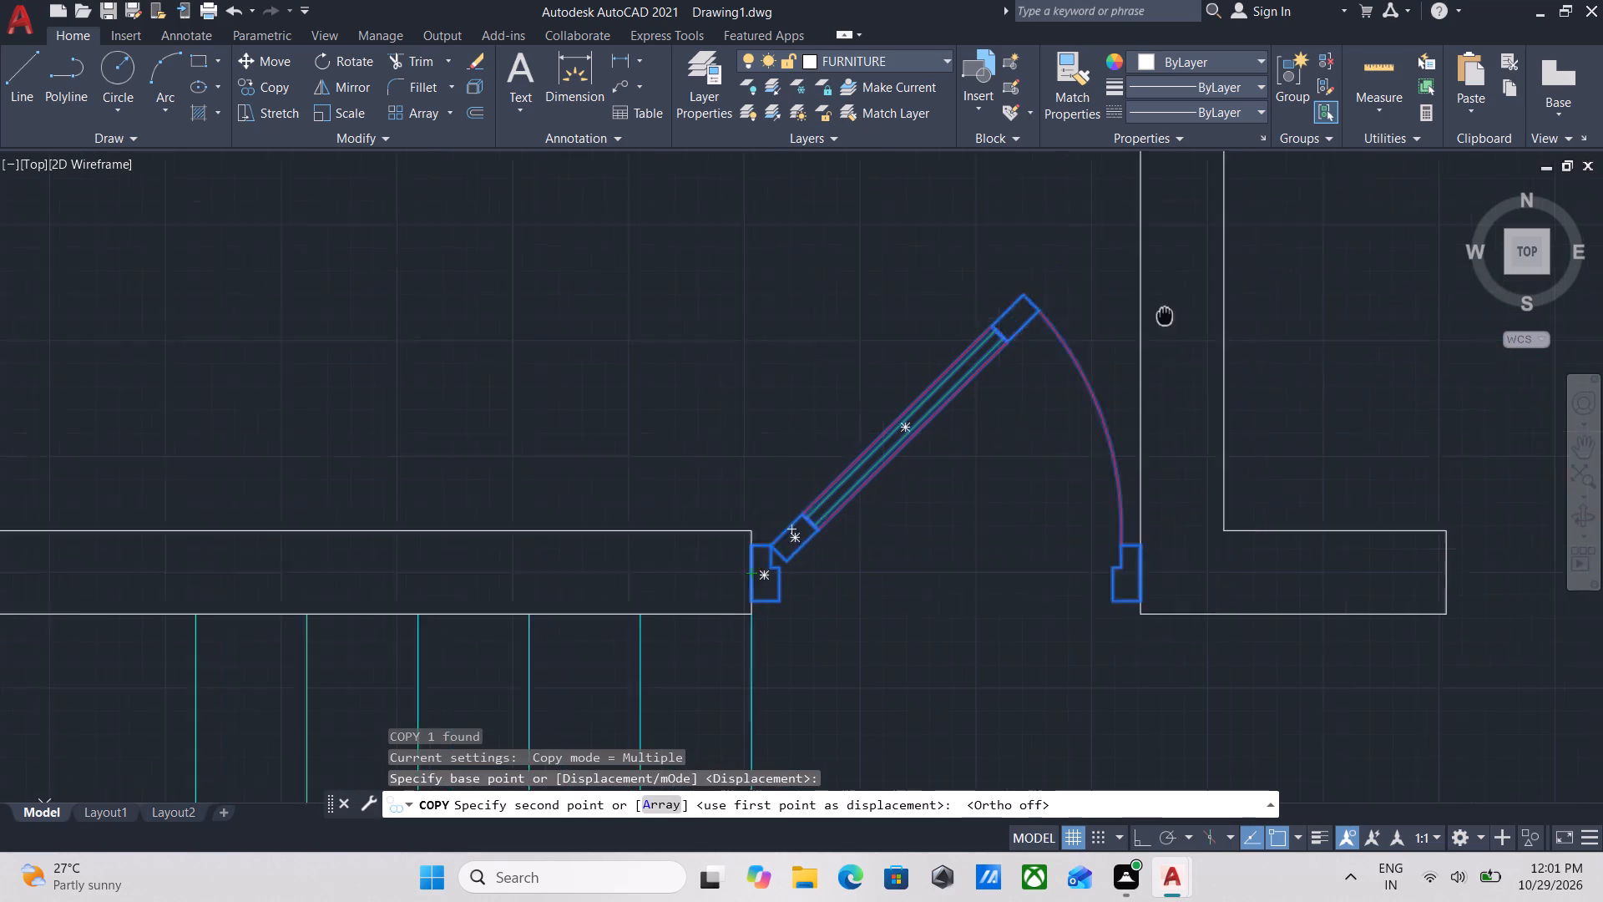
{"action": "middle_click_drag", "start_coordinate": [1039, 353], "coordinate": [357, 540]}
{"action": "scroll", "coordinate": [524, 501], "scroll_direction": "down", "scroll_amount": 4}
{"action": "middle_click_drag", "start_coordinate": [510, 513], "coordinate": [305, 697]}
{"action": "scroll", "coordinate": [503, 636], "scroll_direction": "up", "scroll_amount": 4}
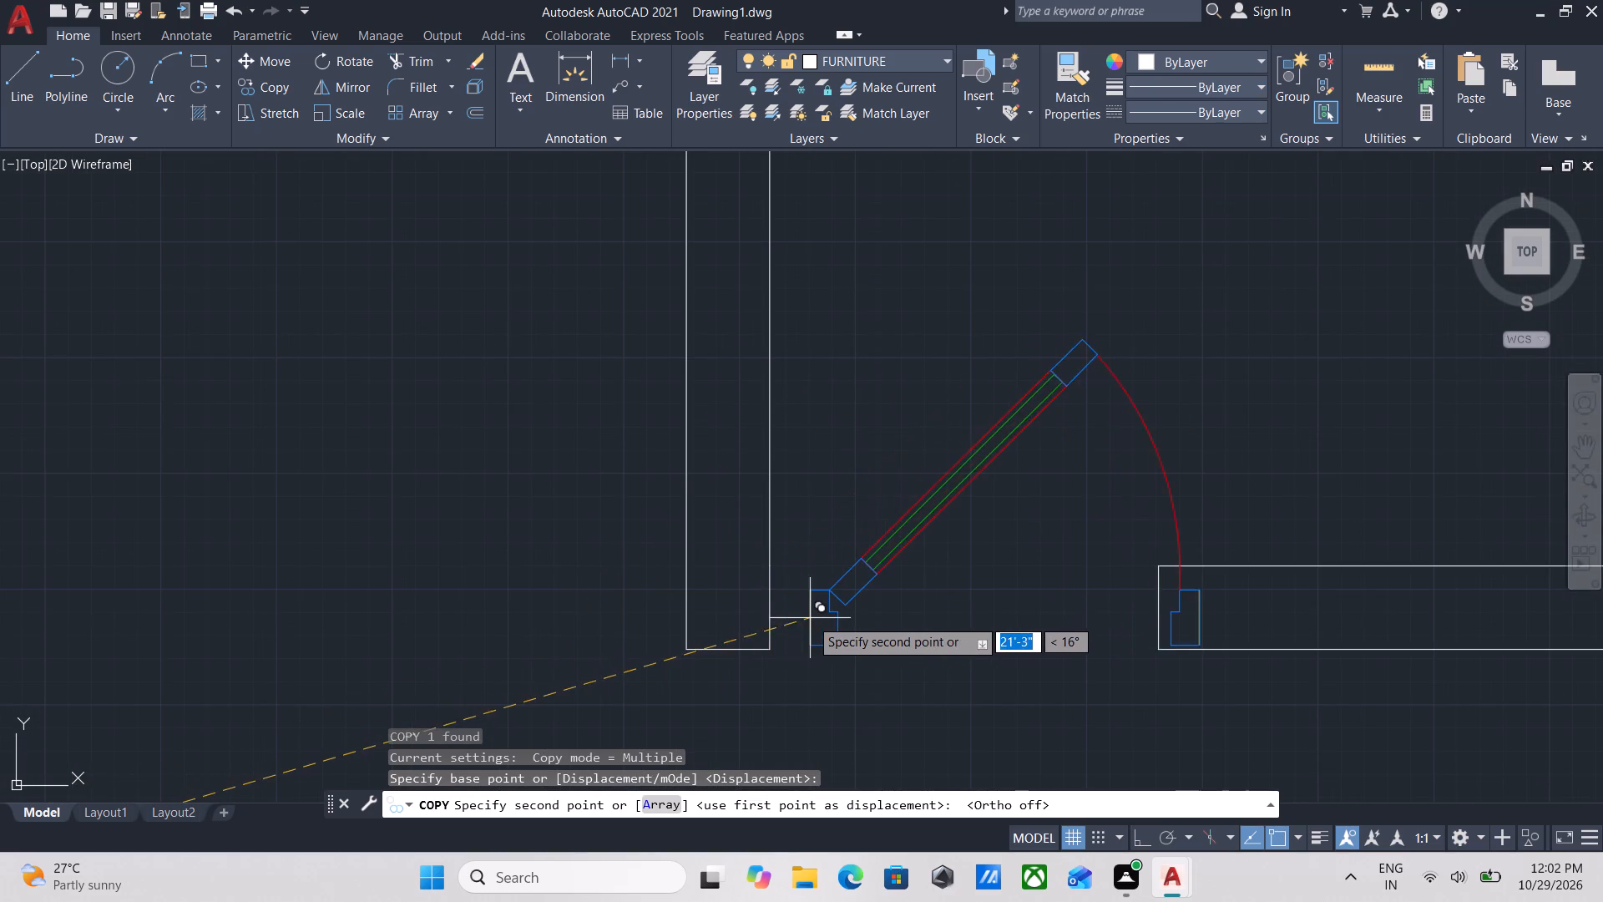
{"action": "left_click", "coordinate": [768, 613]}
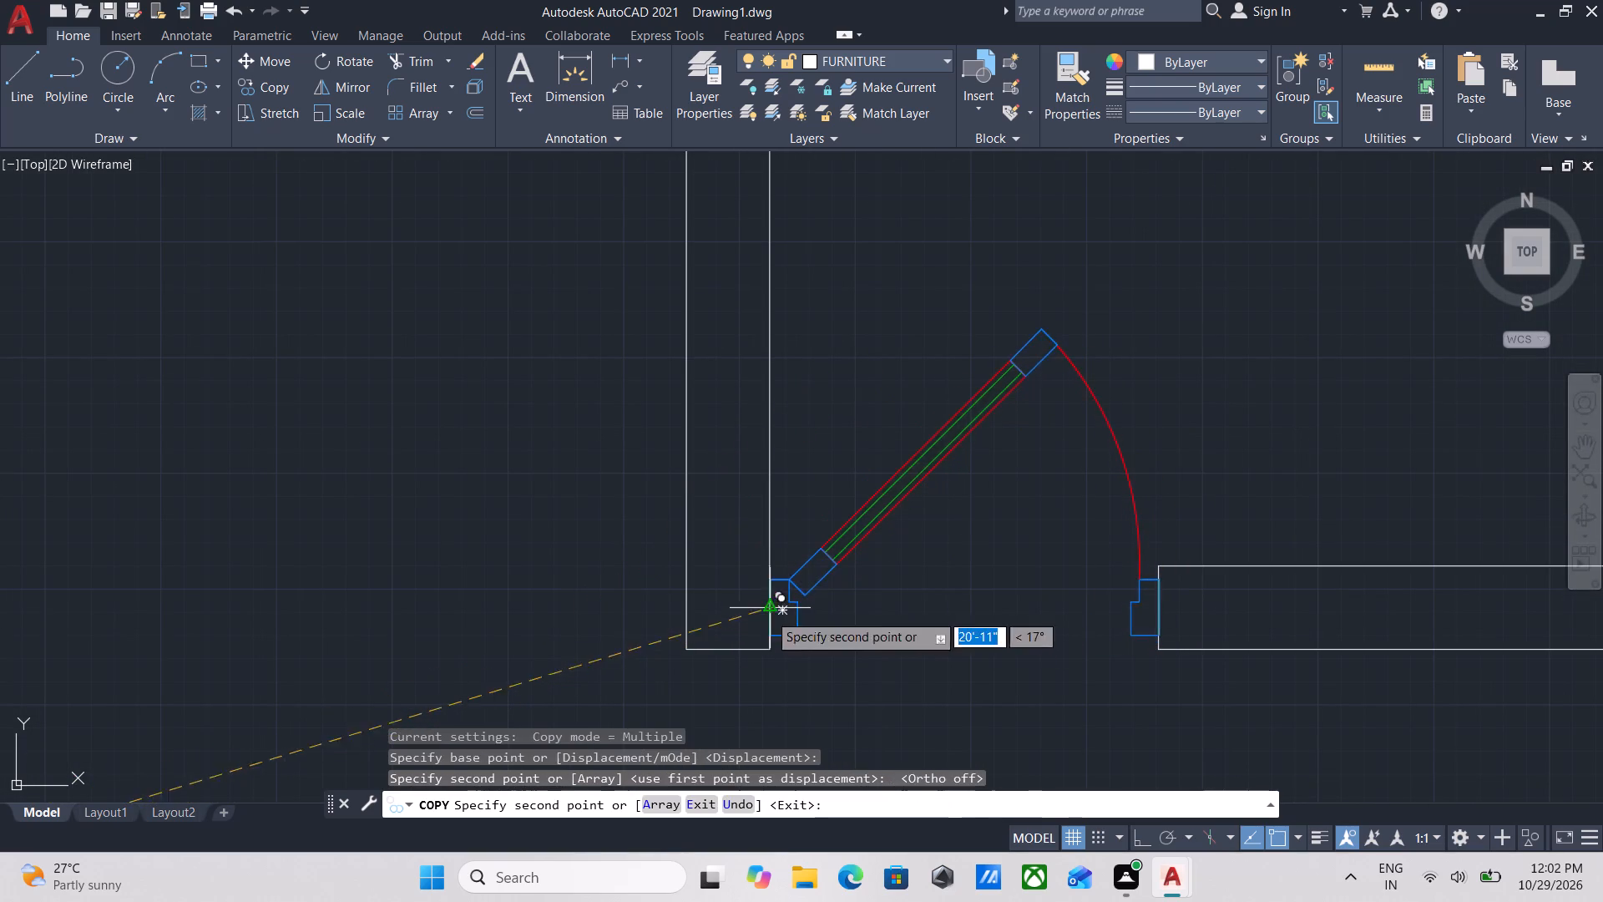
{"action": "scroll", "coordinate": [881, 580], "scroll_direction": "down", "scroll_amount": 2}
{"action": "middle_click_drag", "start_coordinate": [881, 580], "coordinate": [966, 490]}
{"action": "scroll", "coordinate": [976, 524], "scroll_direction": "down", "scroll_amount": 2}
{"action": "middle_click_drag", "start_coordinate": [977, 522], "coordinate": [989, 485]}
{"action": "key", "text": "Escape"}
Rotate a copy of the new doorway's door 90° counterclockwise about its hinge-side jamb, keeping the original door.
{"action": "scroll", "coordinate": [975, 520], "scroll_direction": "up", "scroll_amount": 2}
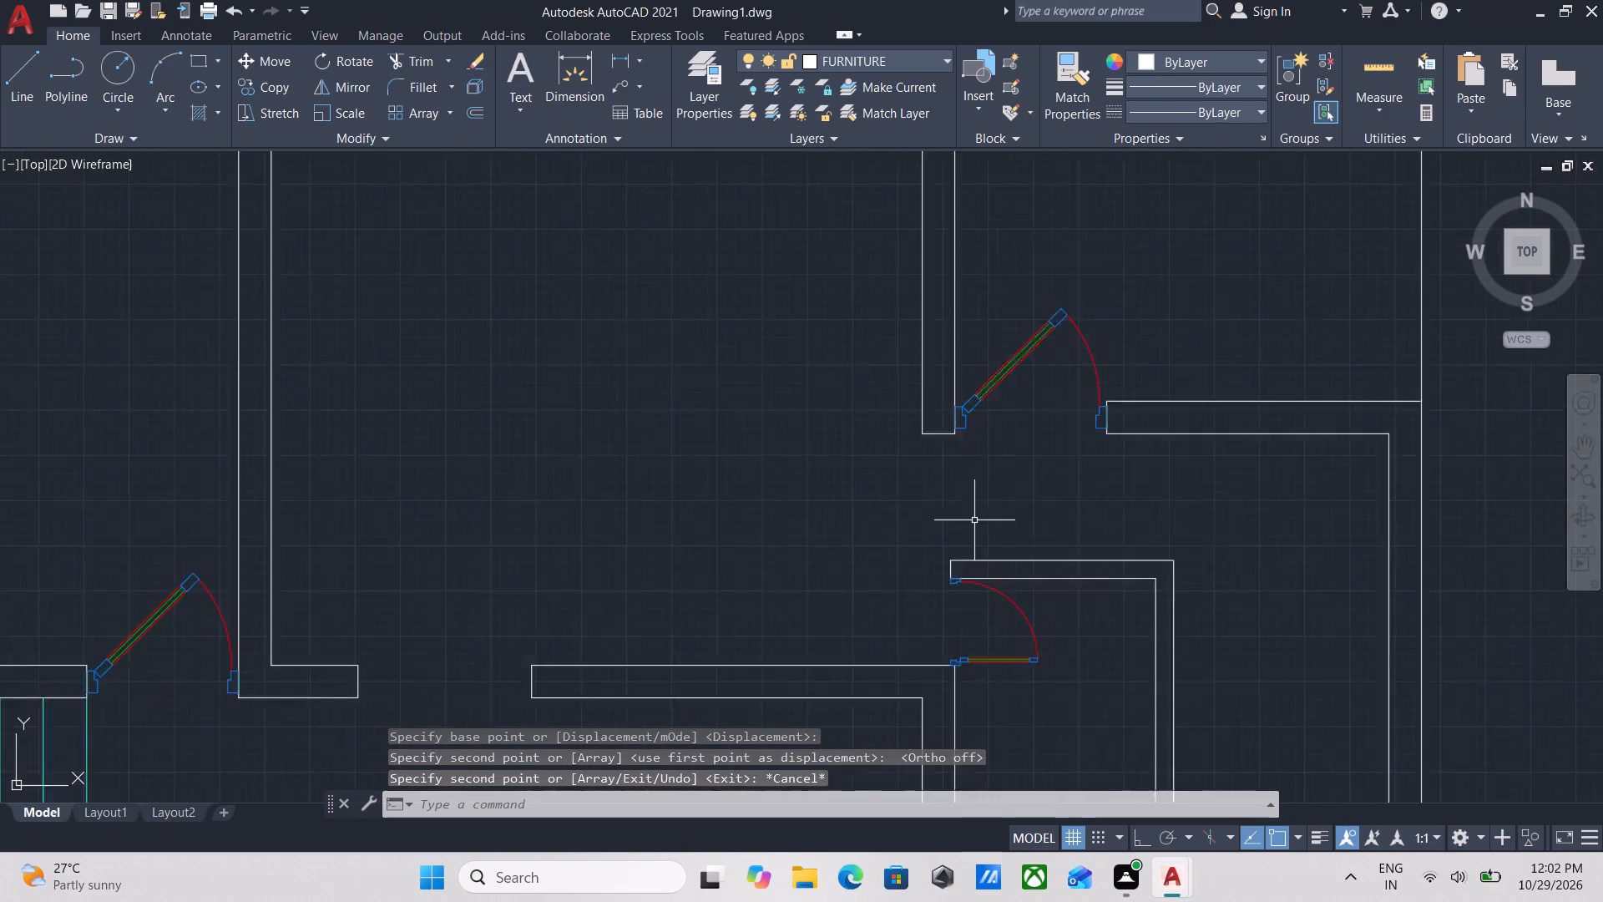
{"action": "scroll", "coordinate": [974, 520], "scroll_direction": "up", "scroll_amount": 1}
{"action": "scroll", "coordinate": [975, 519], "scroll_direction": "down", "scroll_amount": 1}
{"action": "middle_click_drag", "start_coordinate": [975, 519], "coordinate": [955, 514]}
{"action": "scroll", "coordinate": [1059, 525], "scroll_direction": "down", "scroll_amount": 2}
{"action": "middle_click_drag", "start_coordinate": [1059, 525], "coordinate": [1014, 502]}
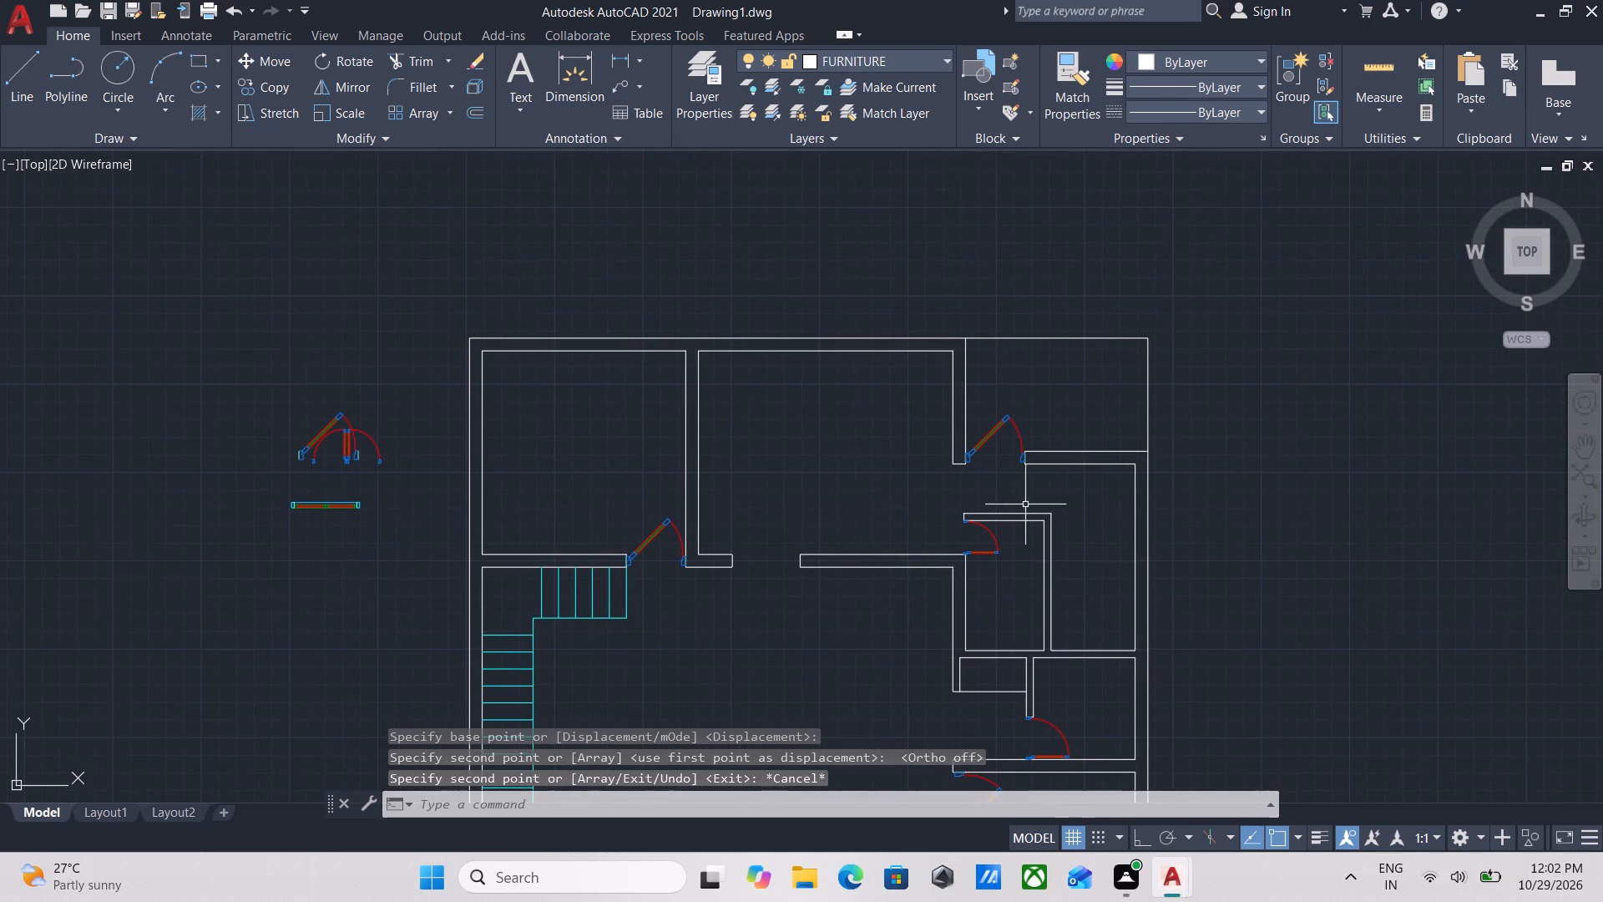
{"action": "scroll", "coordinate": [1037, 508], "scroll_direction": "up", "scroll_amount": 1}
{"action": "middle_click_drag", "start_coordinate": [889, 505], "coordinate": [949, 549]}
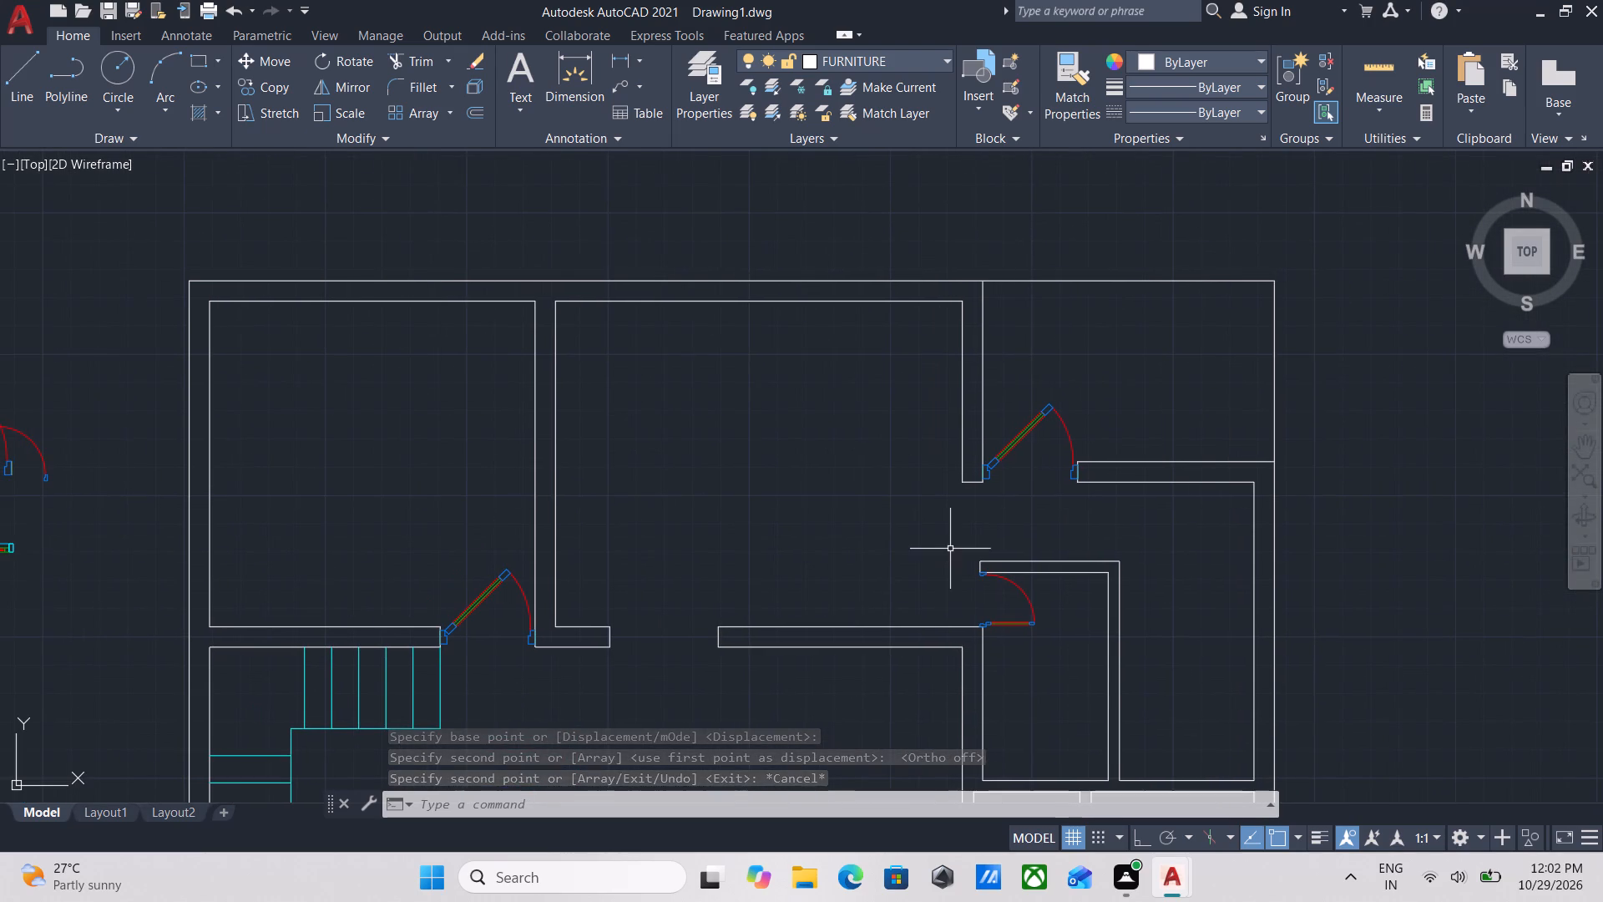
{"action": "scroll", "coordinate": [979, 638], "scroll_direction": "up", "scroll_amount": 1}
{"action": "middle_click_drag", "start_coordinate": [980, 640], "coordinate": [999, 686]}
{"action": "left_click", "coordinate": [1049, 417]}
{"action": "left_click", "coordinate": [1031, 353]}
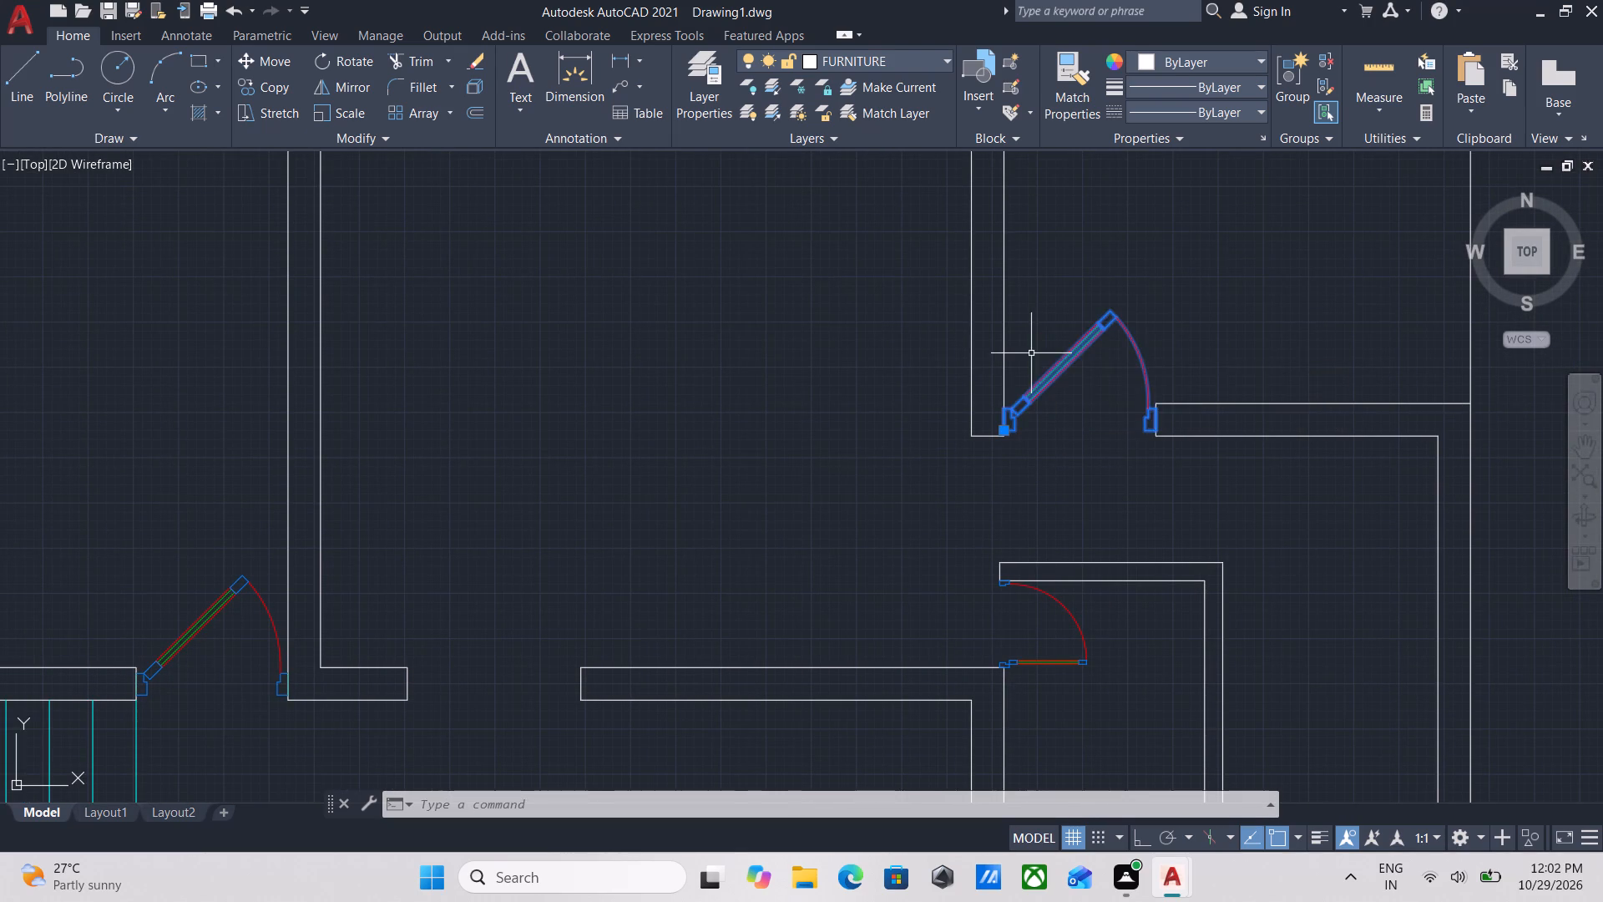
{"action": "scroll", "coordinate": [1043, 443], "scroll_direction": "up", "scroll_amount": 2}
{"action": "middle_click_drag", "start_coordinate": [1044, 445], "coordinate": [1075, 539]}
{"action": "scroll", "coordinate": [1058, 540], "scroll_direction": "up", "scroll_amount": 3}
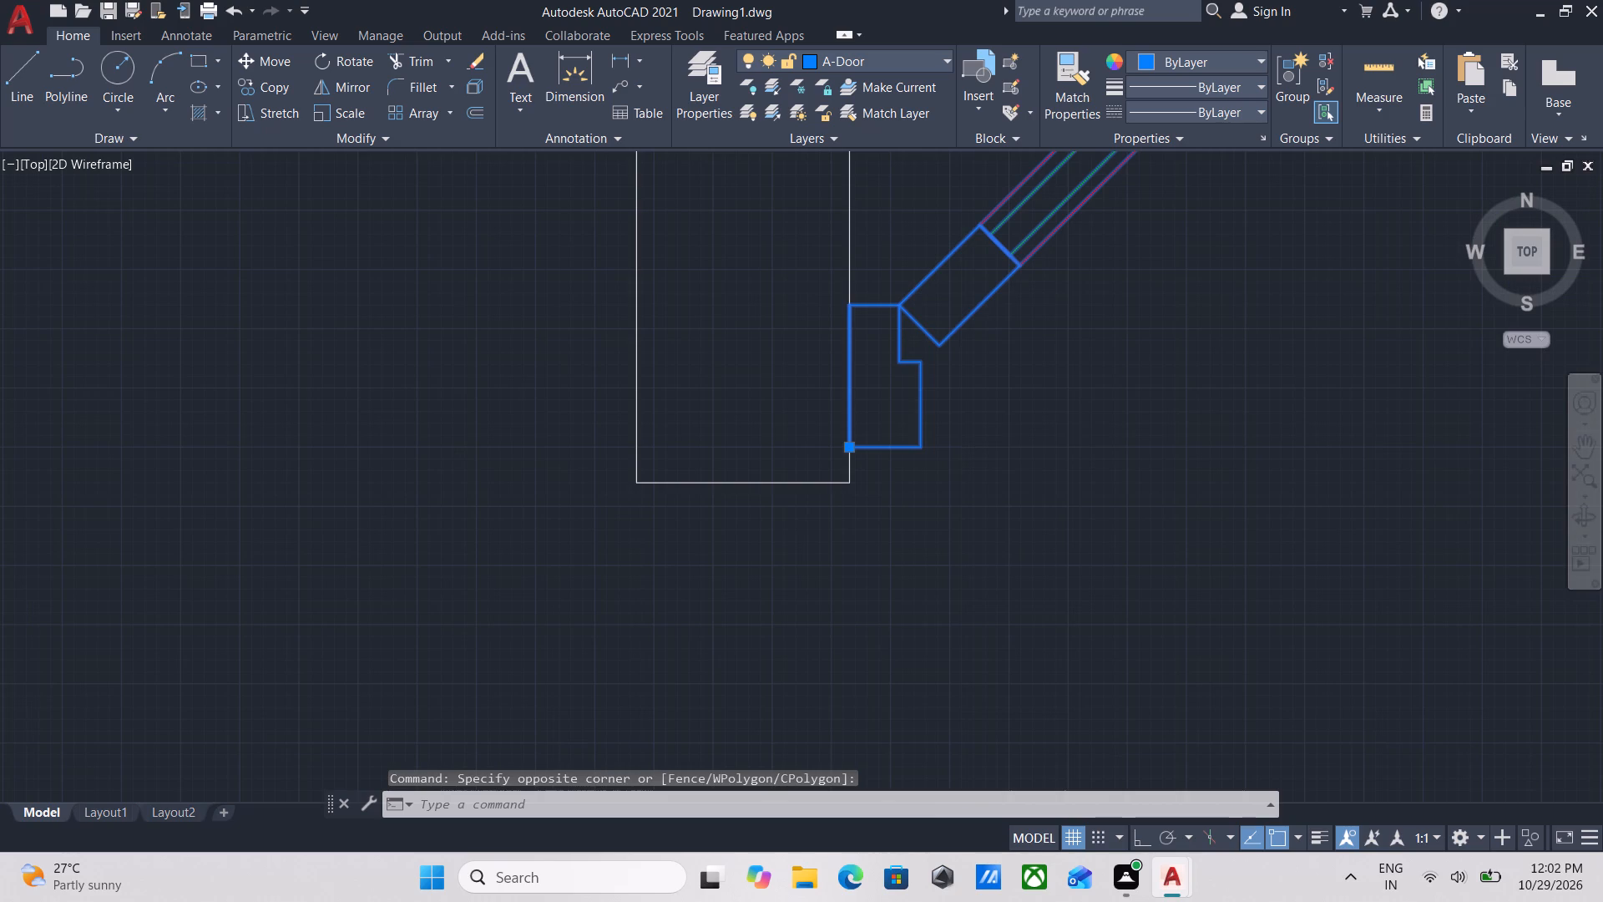
{"action": "scroll", "coordinate": [1058, 540], "scroll_direction": "down", "scroll_amount": 2}
{"action": "middle_click_drag", "start_coordinate": [1058, 540], "coordinate": [1205, 672]}
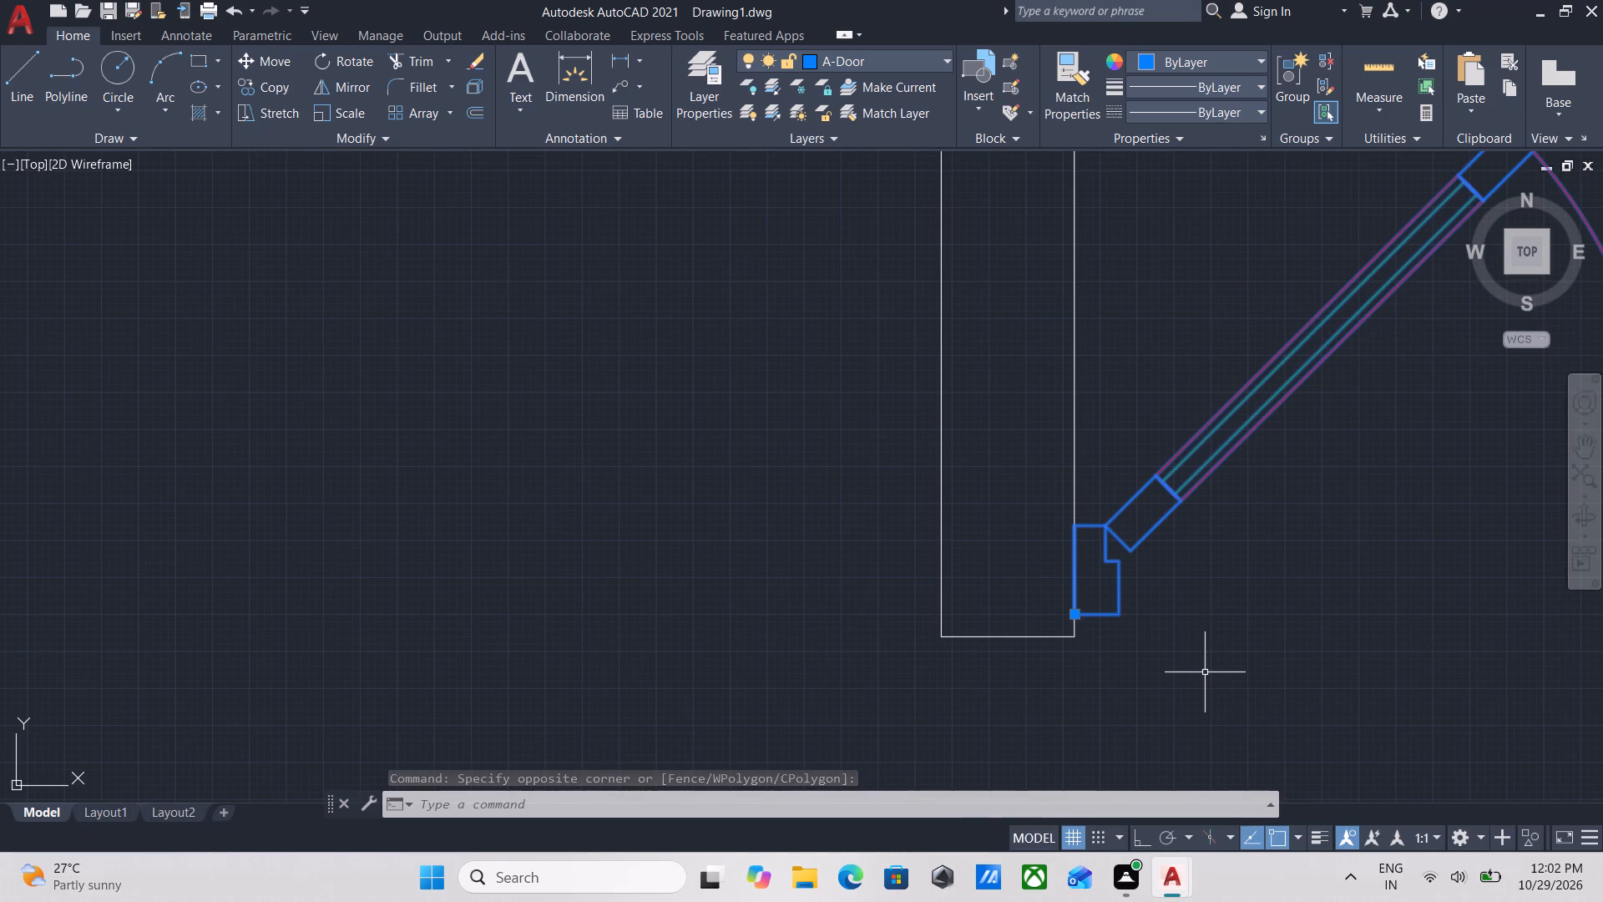
{"action": "type", "text": "RO"}
{"action": "key", "text": "Return"}
{"action": "scroll", "coordinate": [1206, 672], "scroll_direction": "down", "scroll_amount": 4}
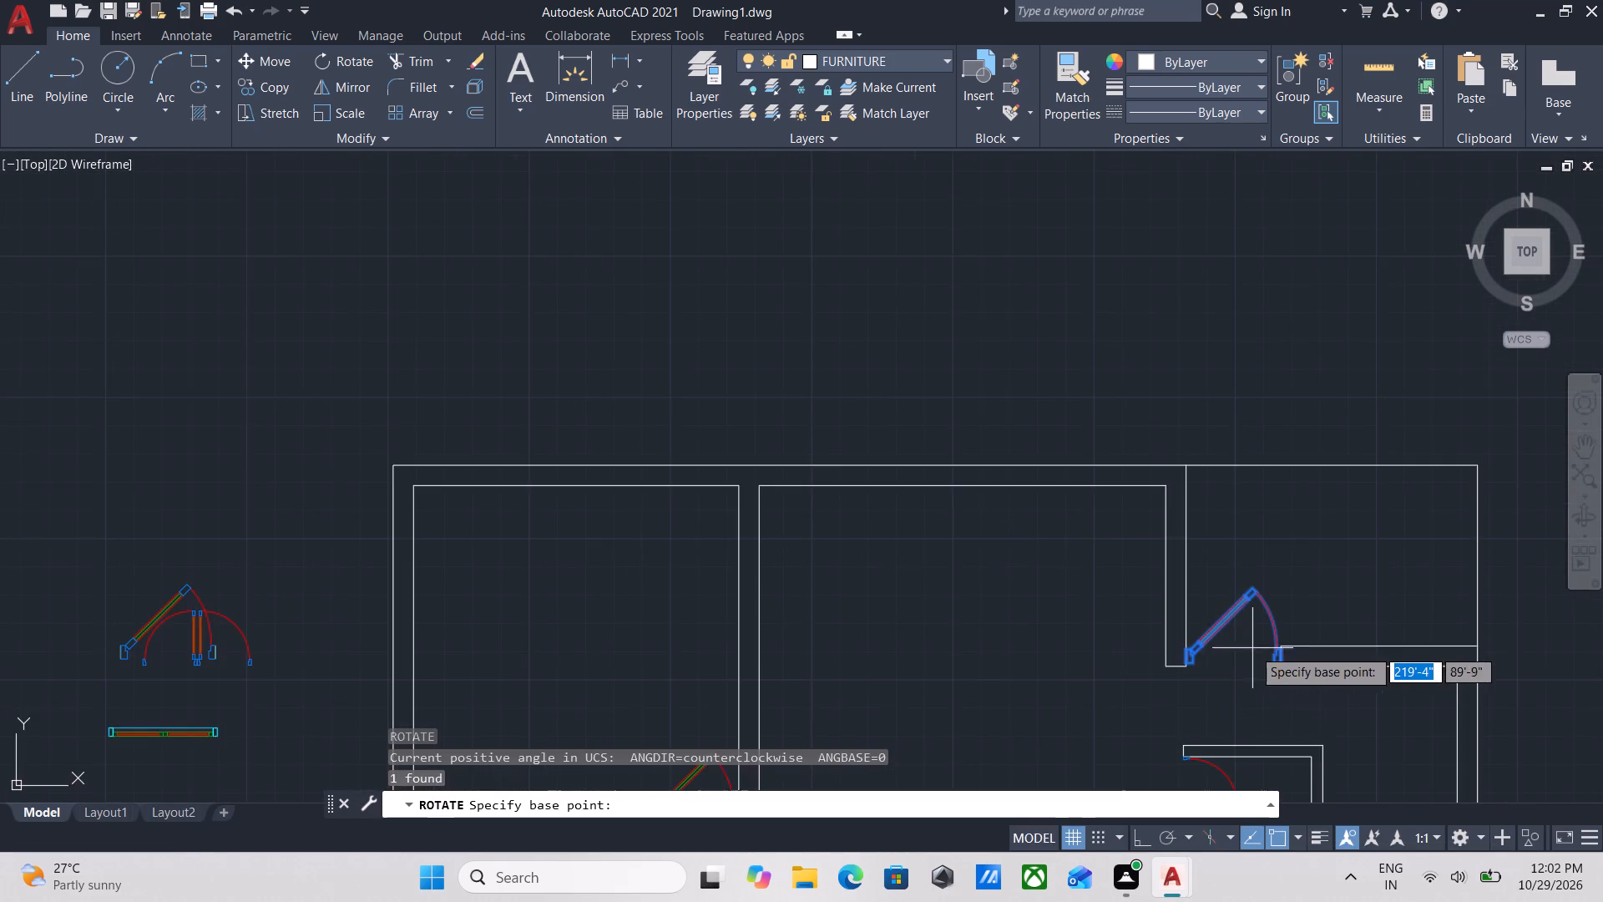
{"action": "middle_click_drag", "start_coordinate": [1252, 648], "coordinate": [1198, 552]}
{"action": "scroll", "coordinate": [1176, 554], "scroll_direction": "up", "scroll_amount": 3}
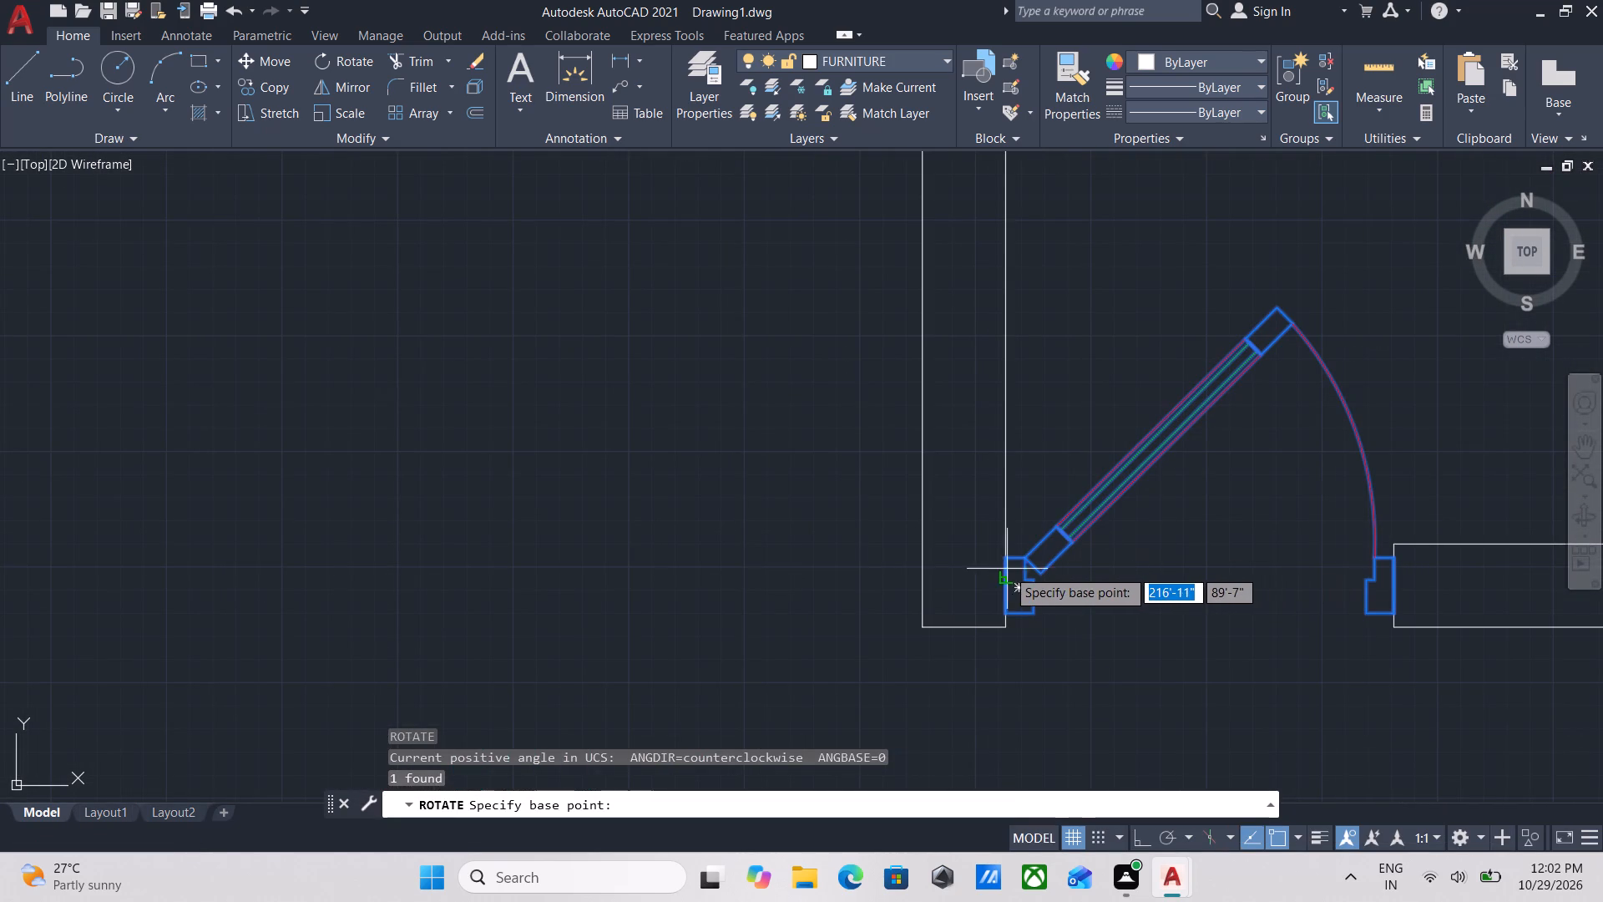
{"action": "left_click", "coordinate": [1004, 588]}
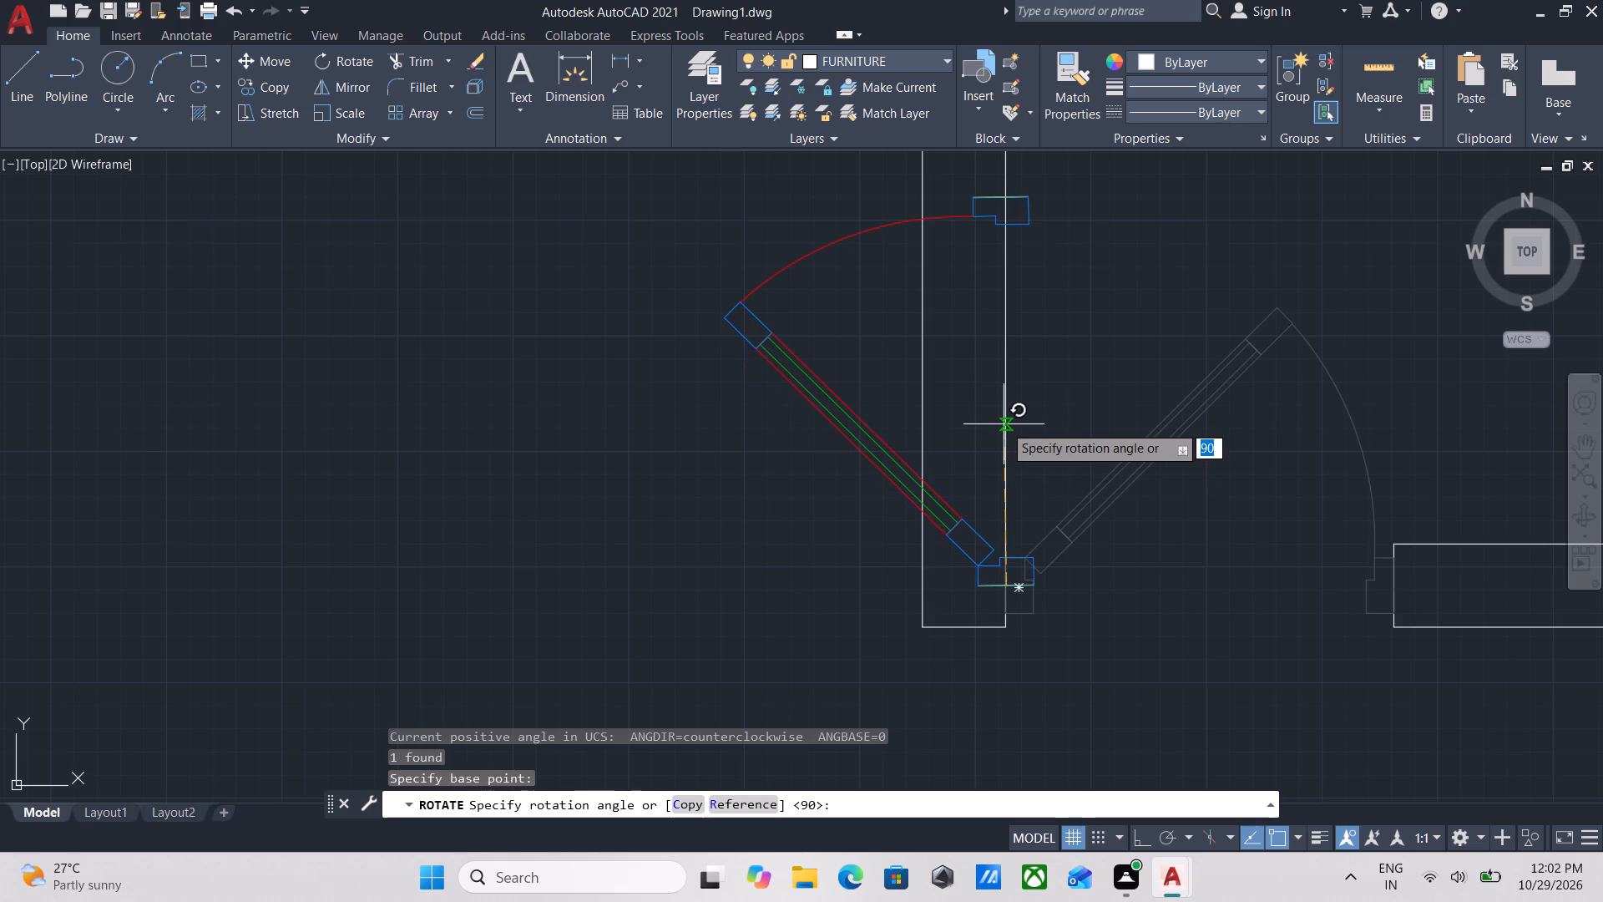
{"action": "key", "text": "F8"}
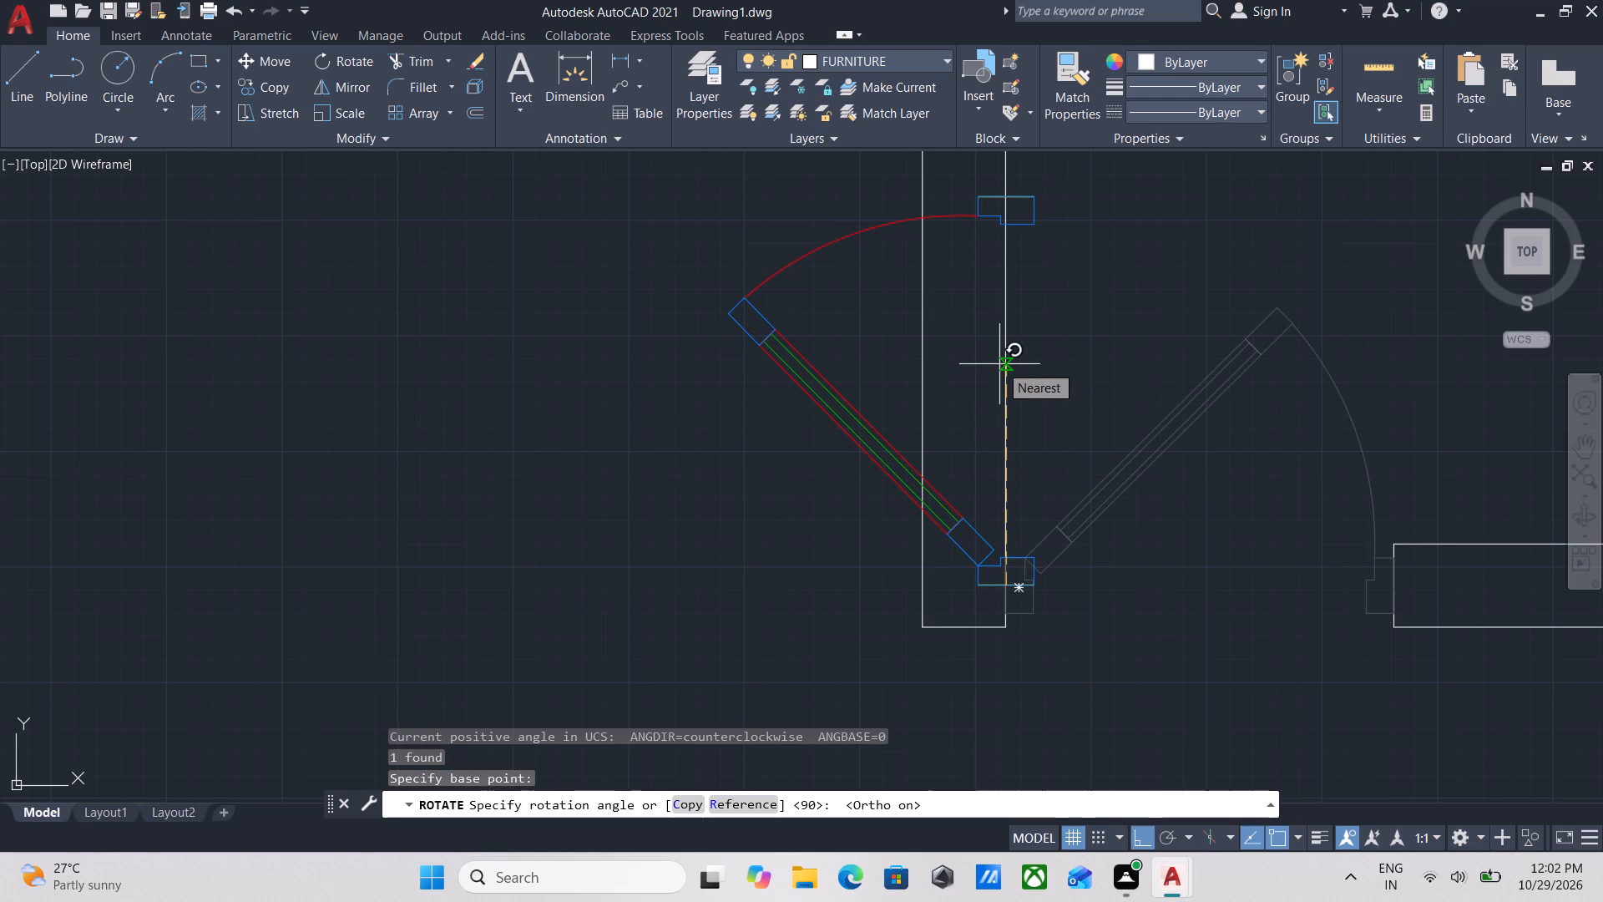
{"action": "type", "text": "CO"}
{"action": "key", "text": "Return"}
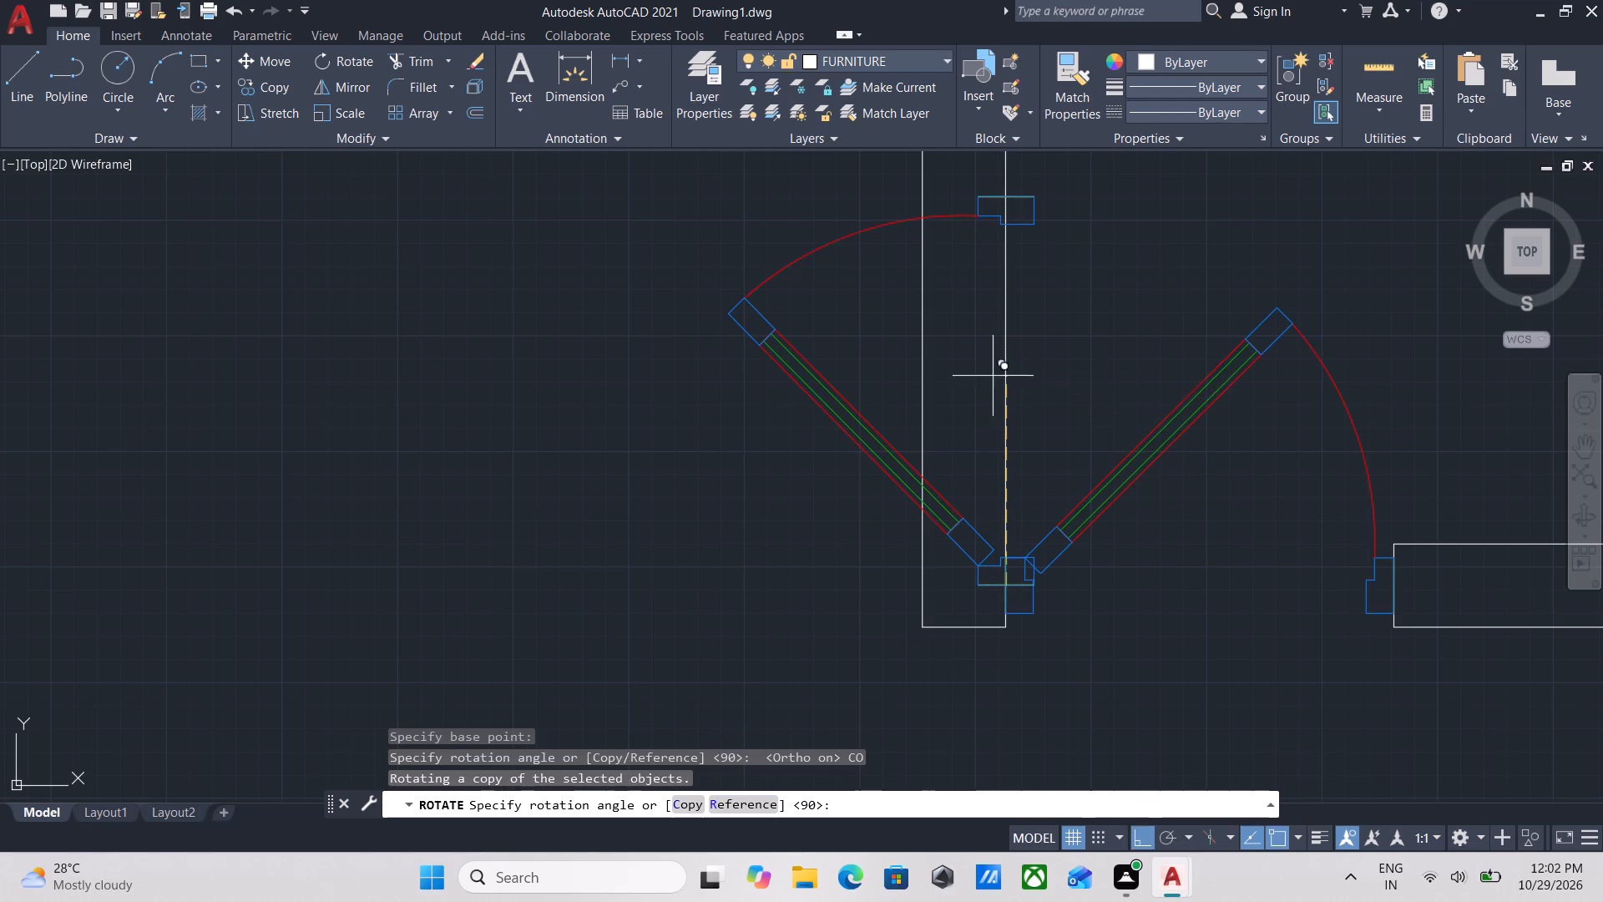
{"action": "left_click", "coordinate": [1013, 322]}
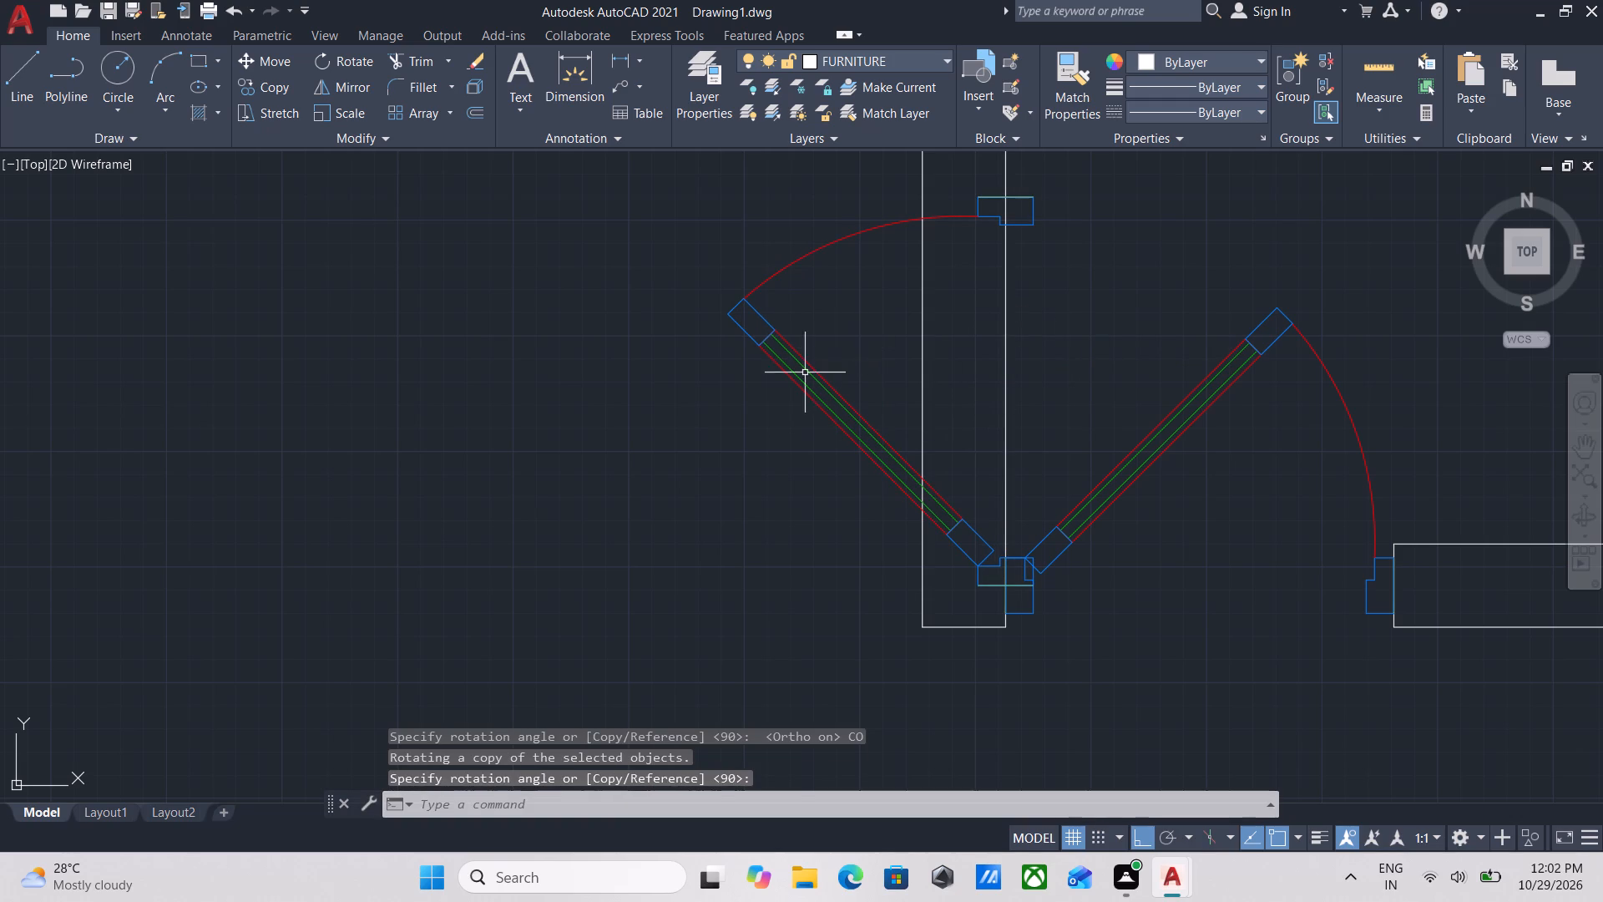
Copy the rotated door straight down to the upper edge of the small inner room's wall.
{"action": "left_click", "coordinate": [834, 332]}
{"action": "left_click", "coordinate": [691, 415]}
{"action": "middle_click_drag", "start_coordinate": [691, 418], "coordinate": [713, 357]}
{"action": "scroll", "coordinate": [691, 418], "scroll_direction": "up", "scroll_amount": 1}
{"action": "scroll", "coordinate": [713, 357], "scroll_direction": "down", "scroll_amount": 2}
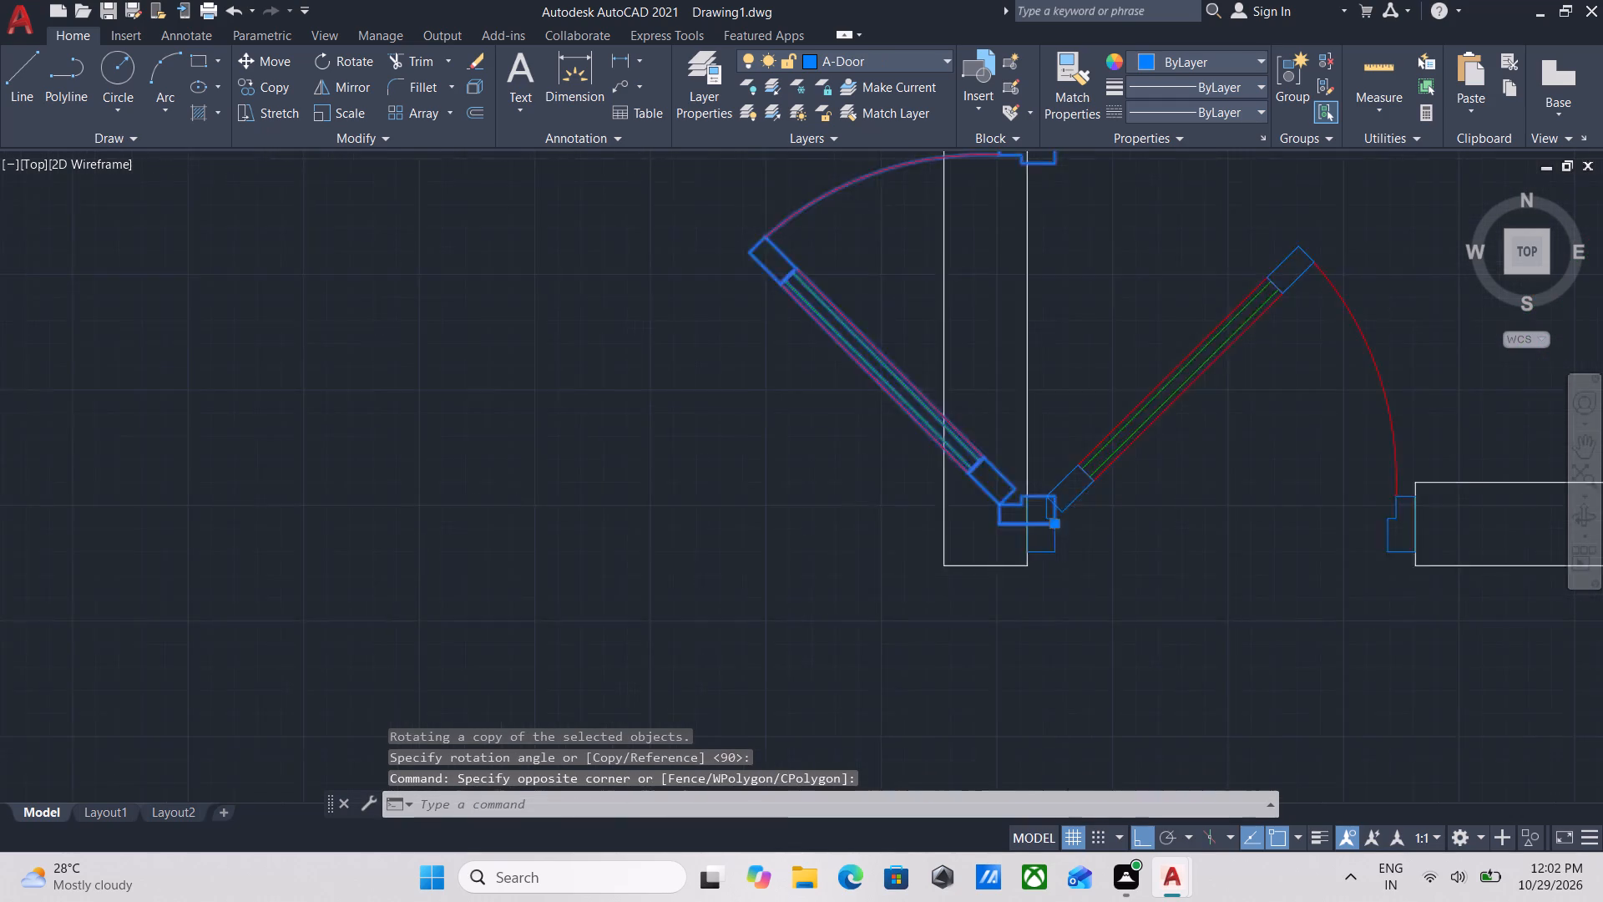
{"action": "middle_click", "coordinate": [713, 357]}
{"action": "type", "text": "CO"}
{"action": "key", "text": "Return"}
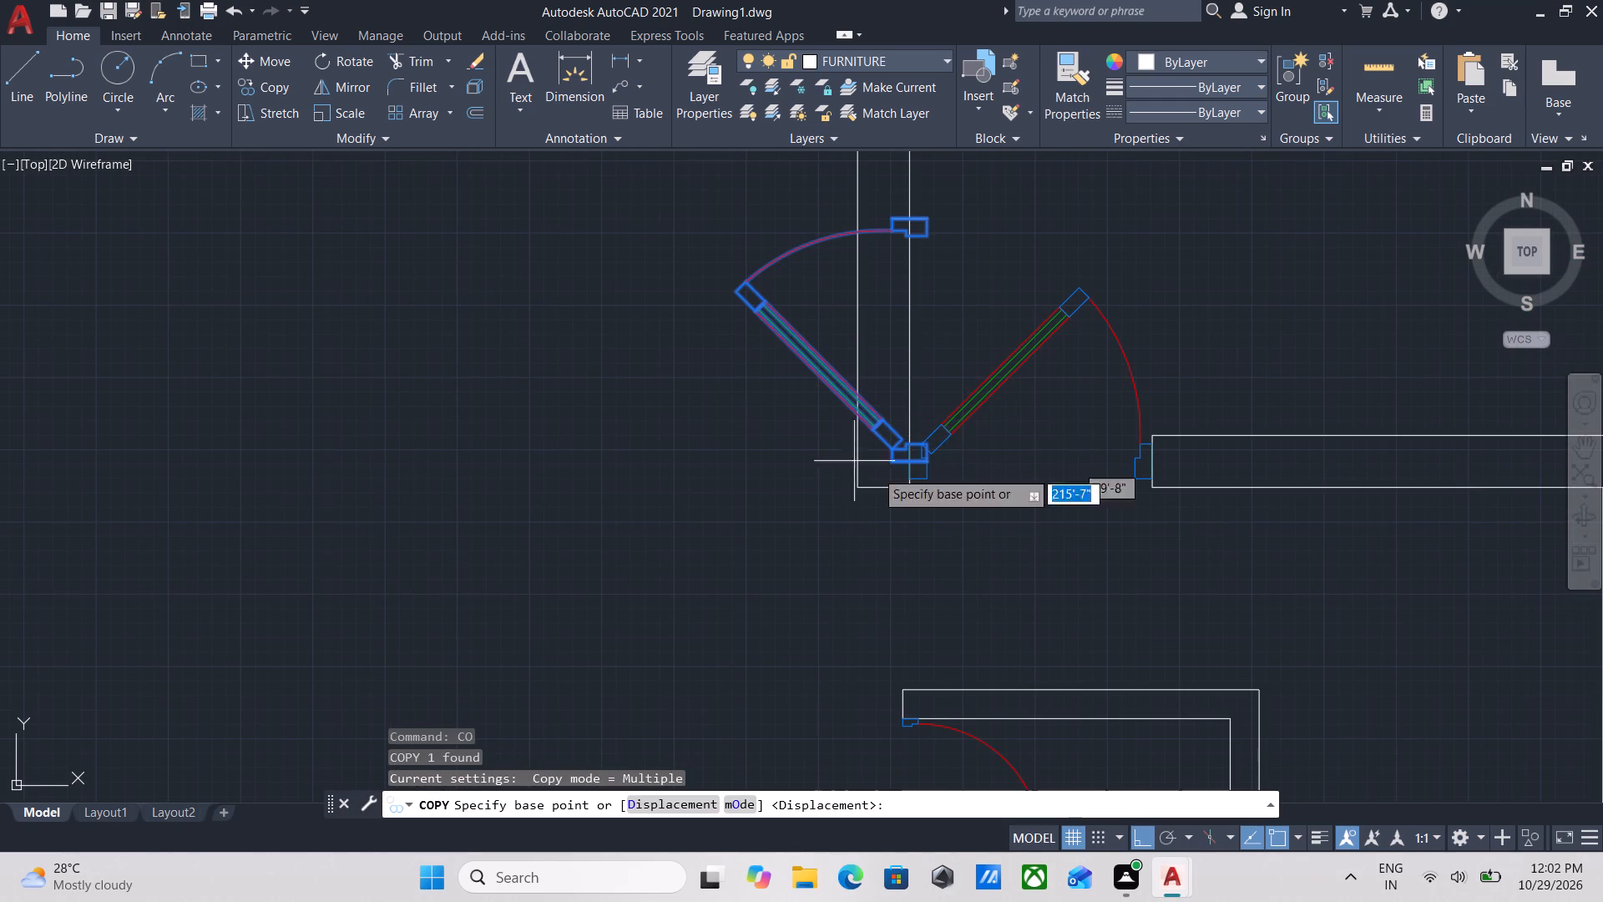
{"action": "scroll", "coordinate": [933, 485], "scroll_direction": "up", "scroll_amount": 3}
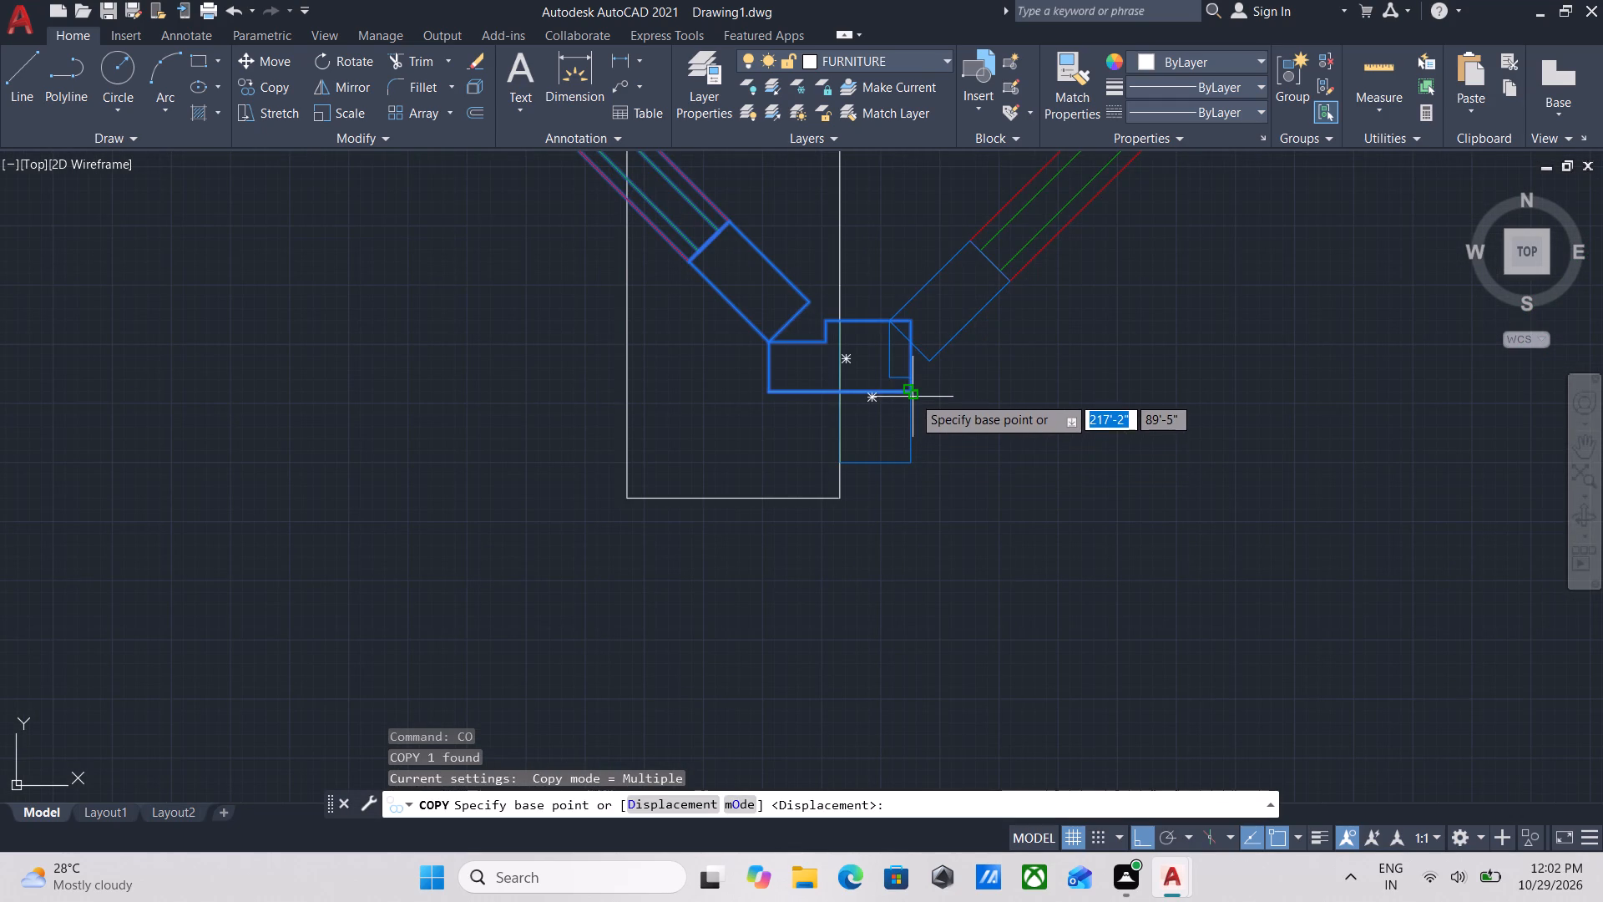
{"action": "left_click", "coordinate": [842, 390]}
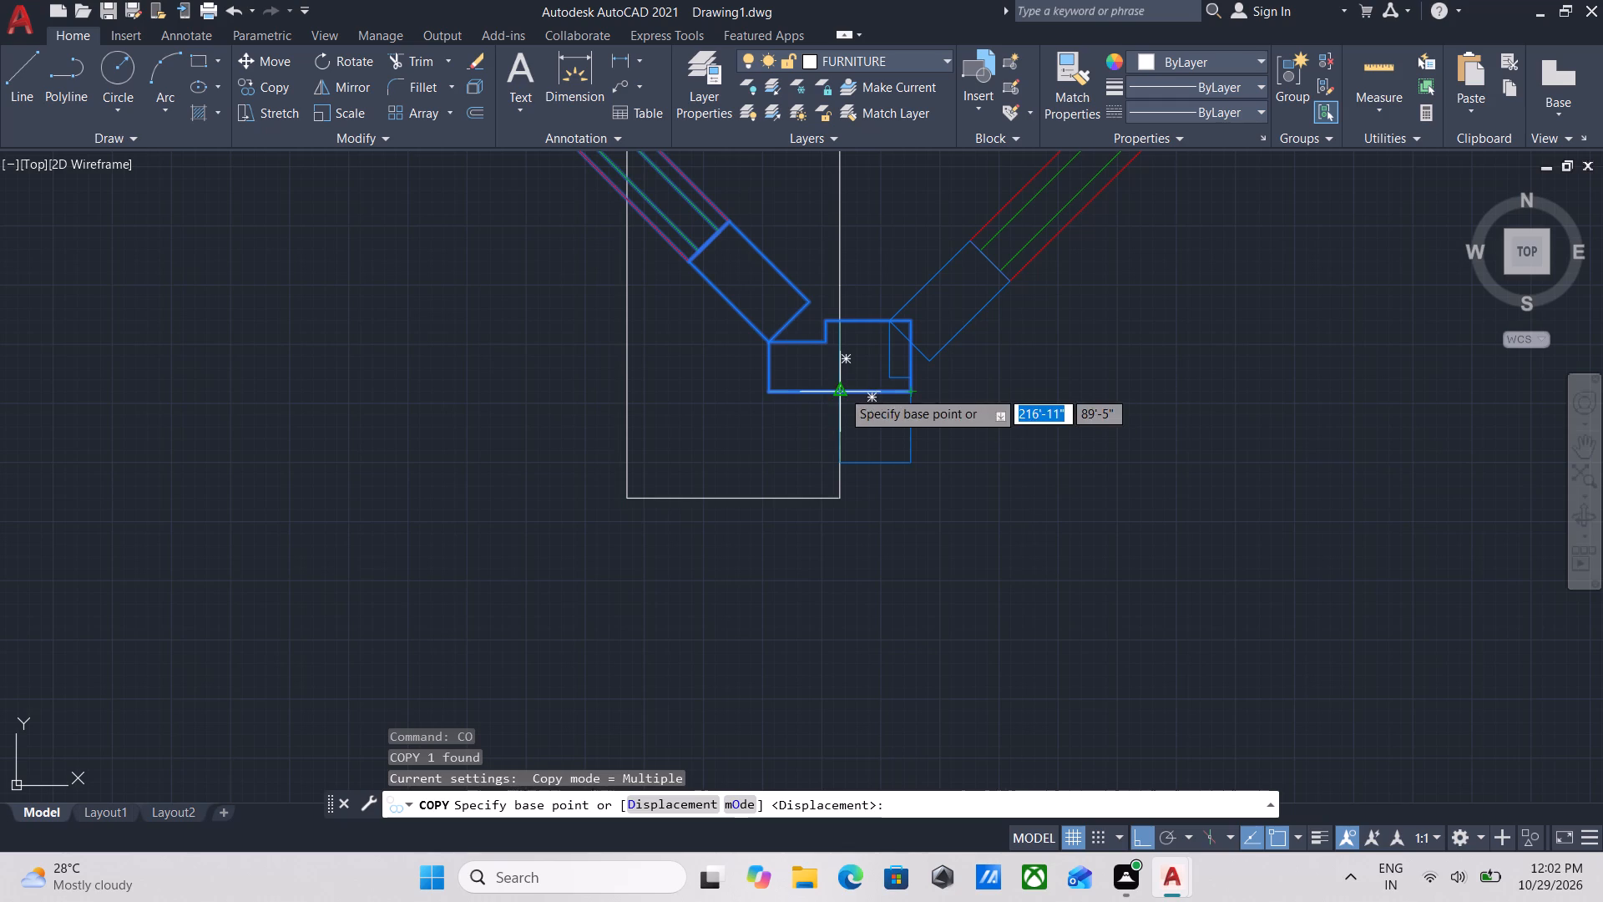
{"action": "middle_click_drag", "start_coordinate": [831, 582], "coordinate": [893, 258]}
{"action": "scroll", "coordinate": [894, 727], "scroll_direction": "down", "scroll_amount": 2}
{"action": "middle_click_drag", "start_coordinate": [896, 723], "coordinate": [928, 426]}
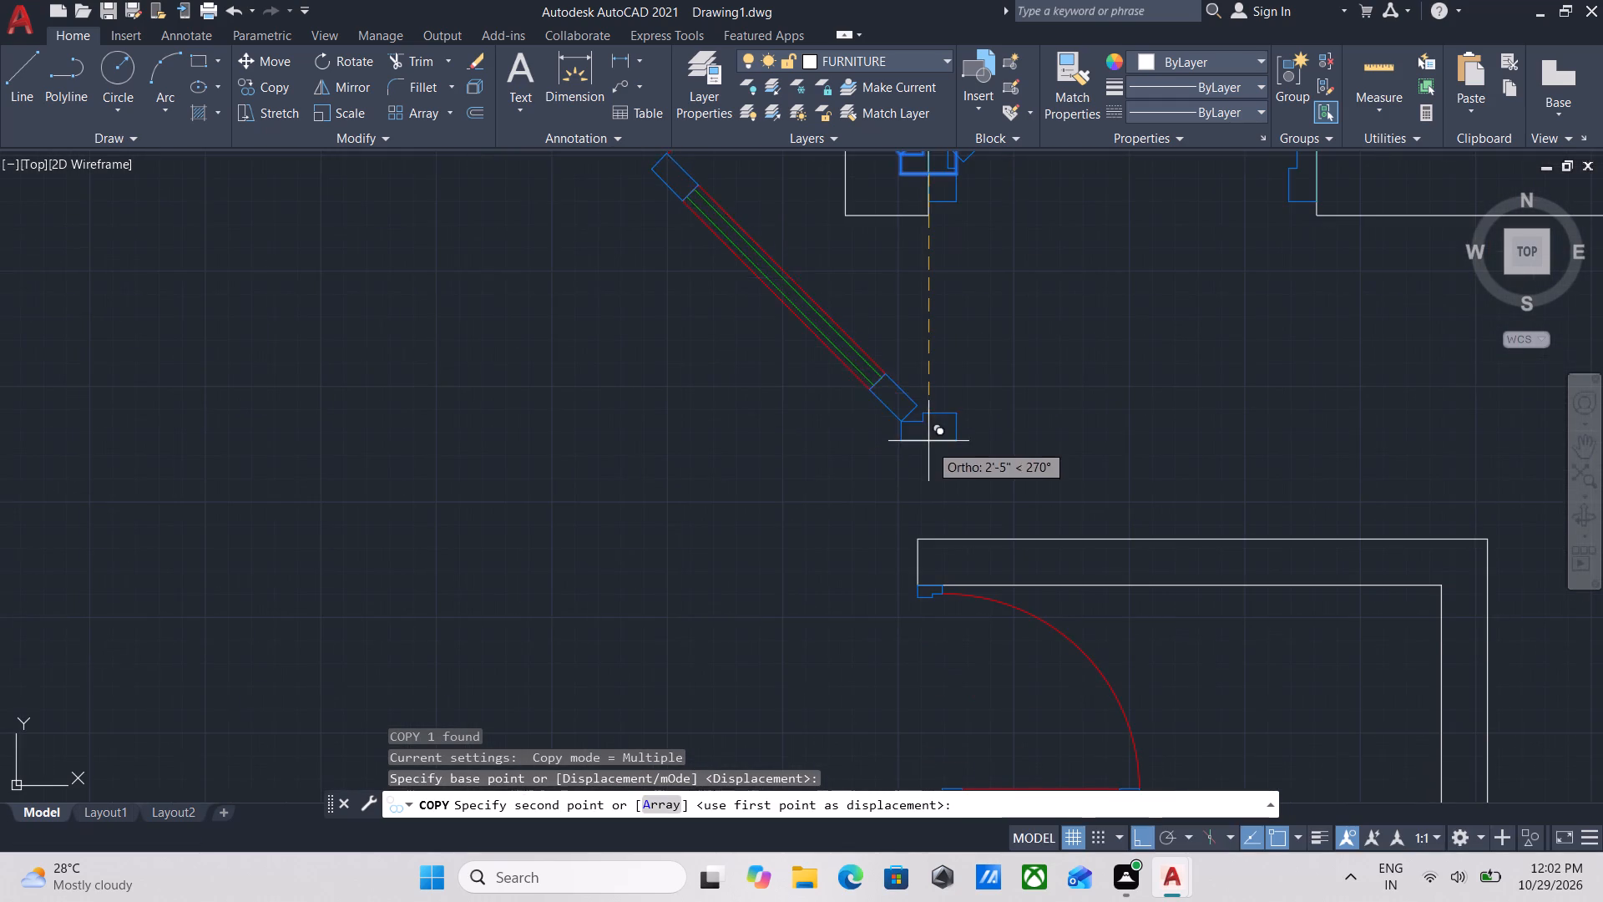
{"action": "left_click", "coordinate": [941, 540]}
{"action": "middle_click_drag", "start_coordinate": [958, 469], "coordinate": [1005, 656]}
{"action": "key", "text": "Escape"}
Scale the copied door by reference from its lower jamb corner, fitting its full length between the inner room's wall and the wall end above.
{"action": "left_click", "coordinate": [771, 447]}
{"action": "left_click", "coordinate": [654, 343]}
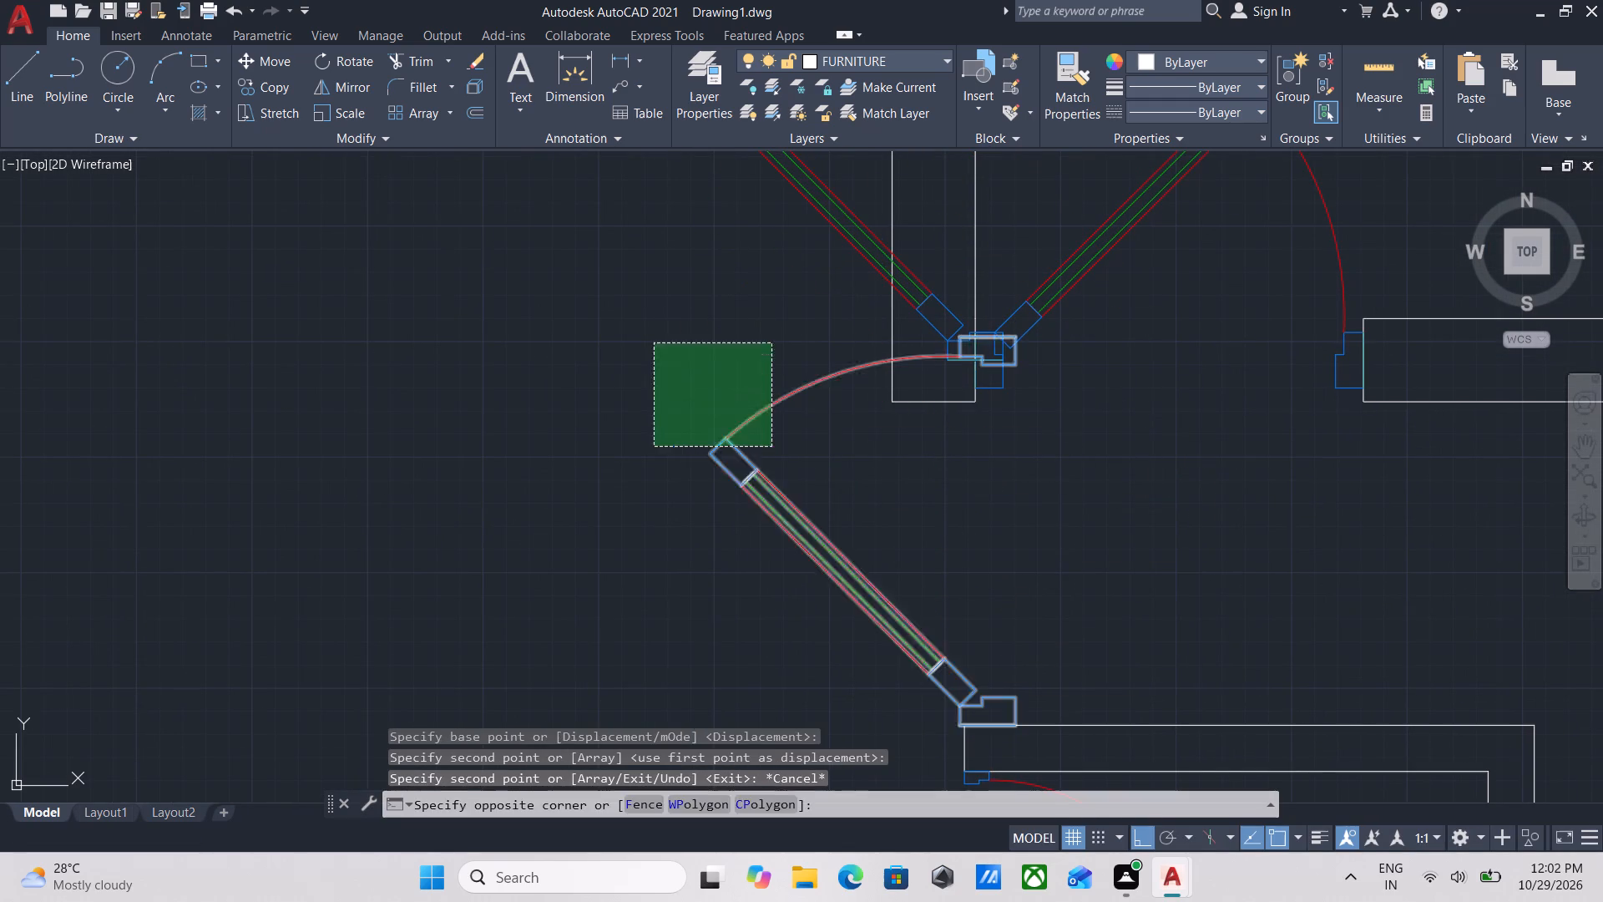
{"action": "middle_click_drag", "start_coordinate": [832, 564], "coordinate": [771, 559]}
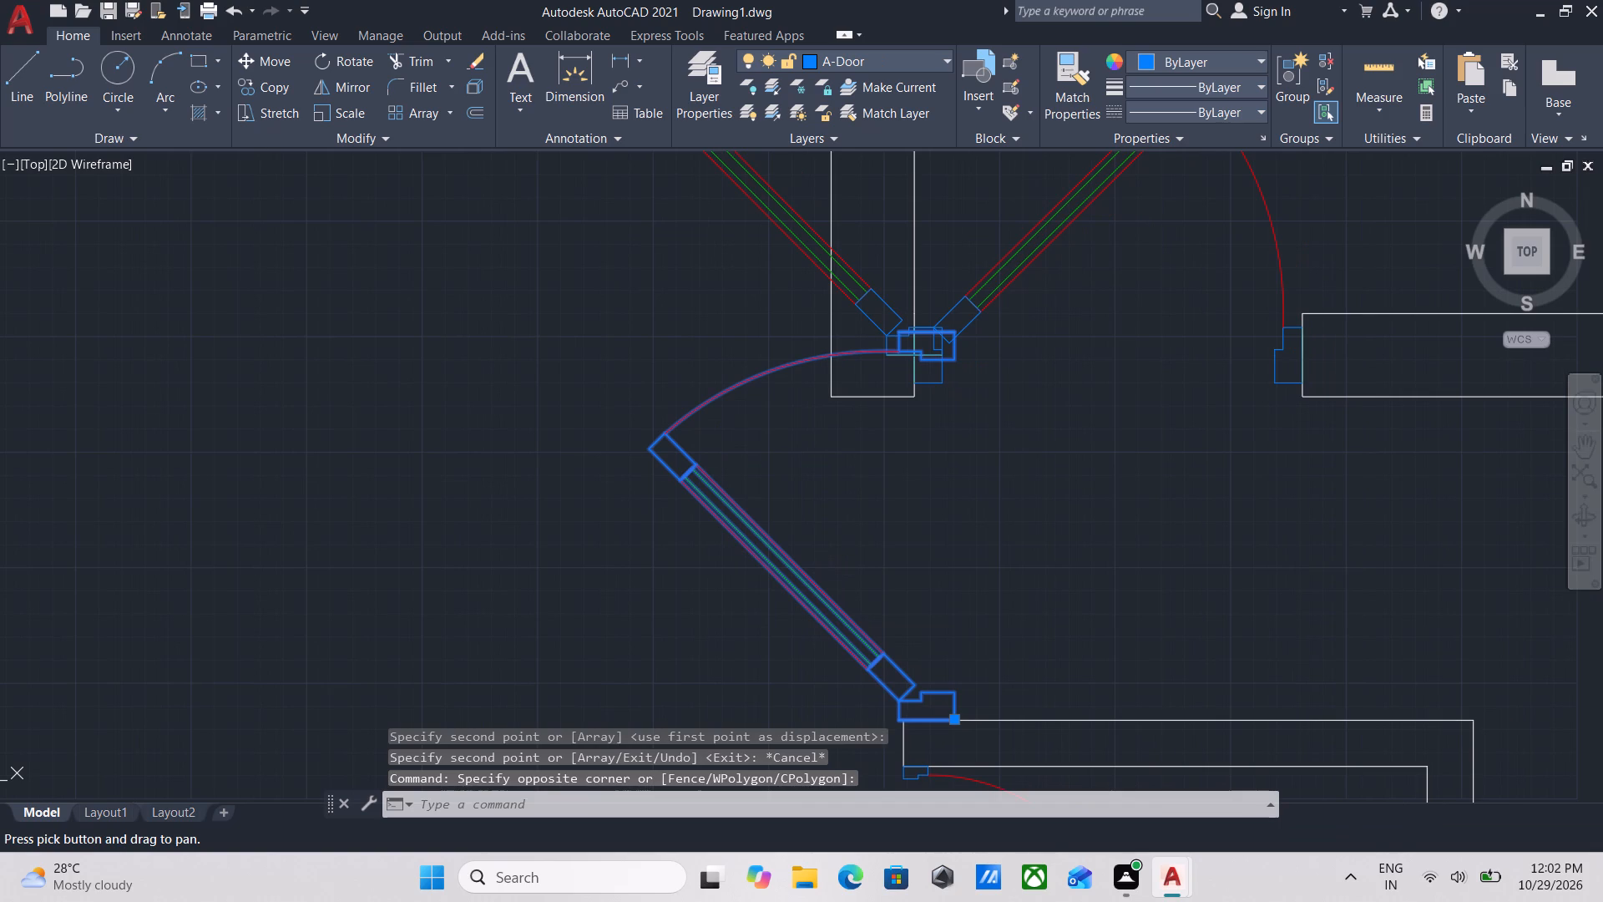
{"action": "type", "text": "SCAL"}
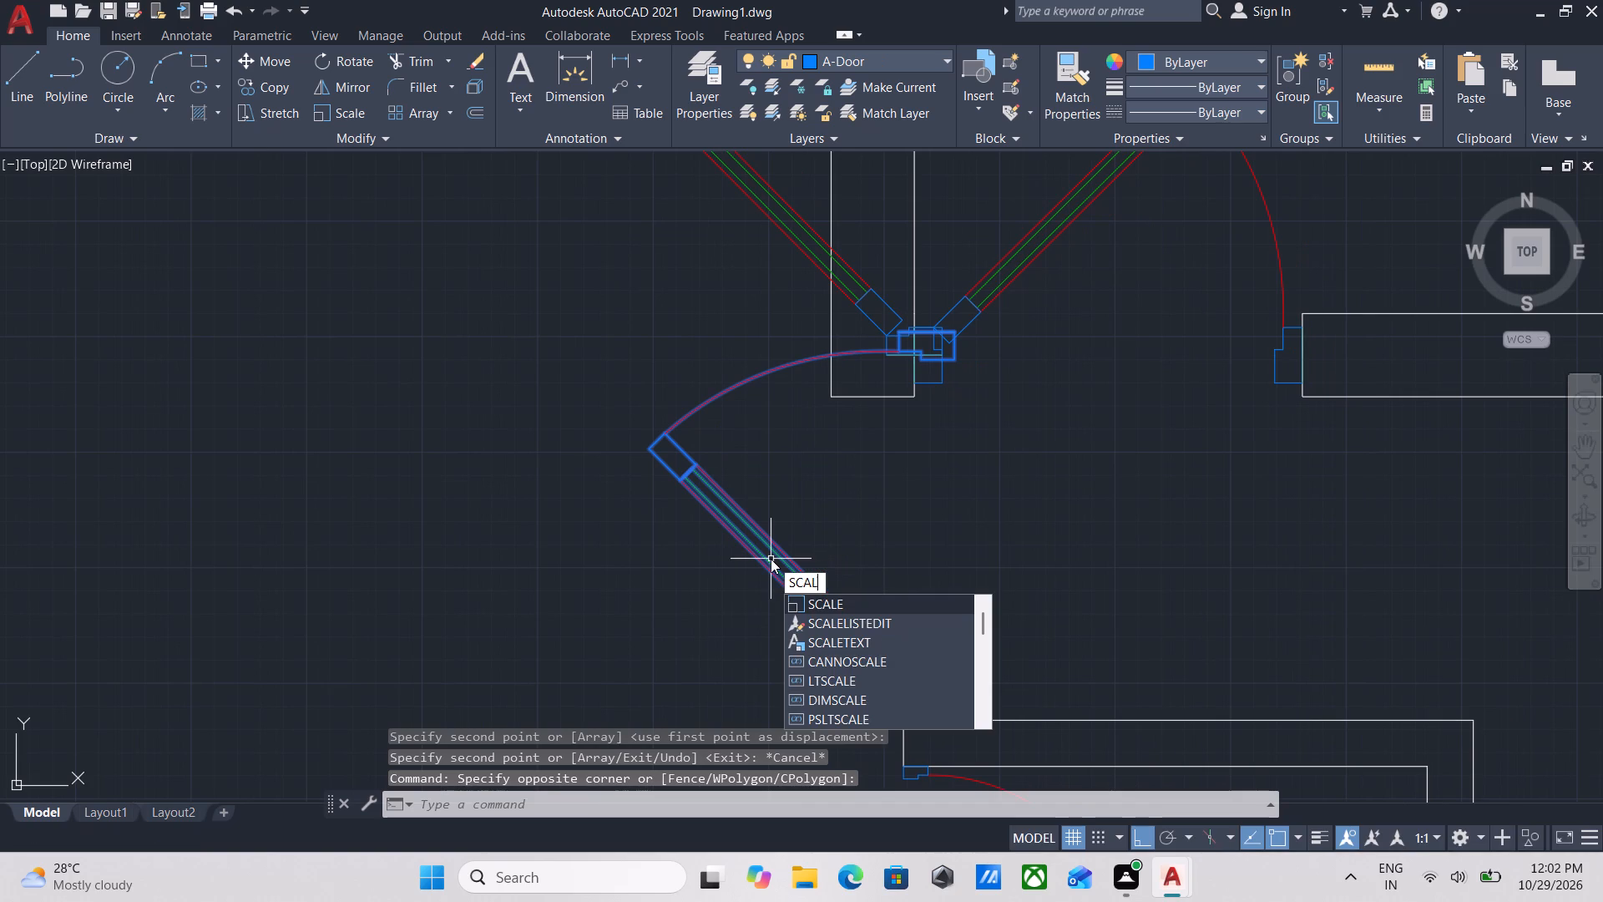
{"action": "key", "text": "e"}
{"action": "key", "text": "Return"}
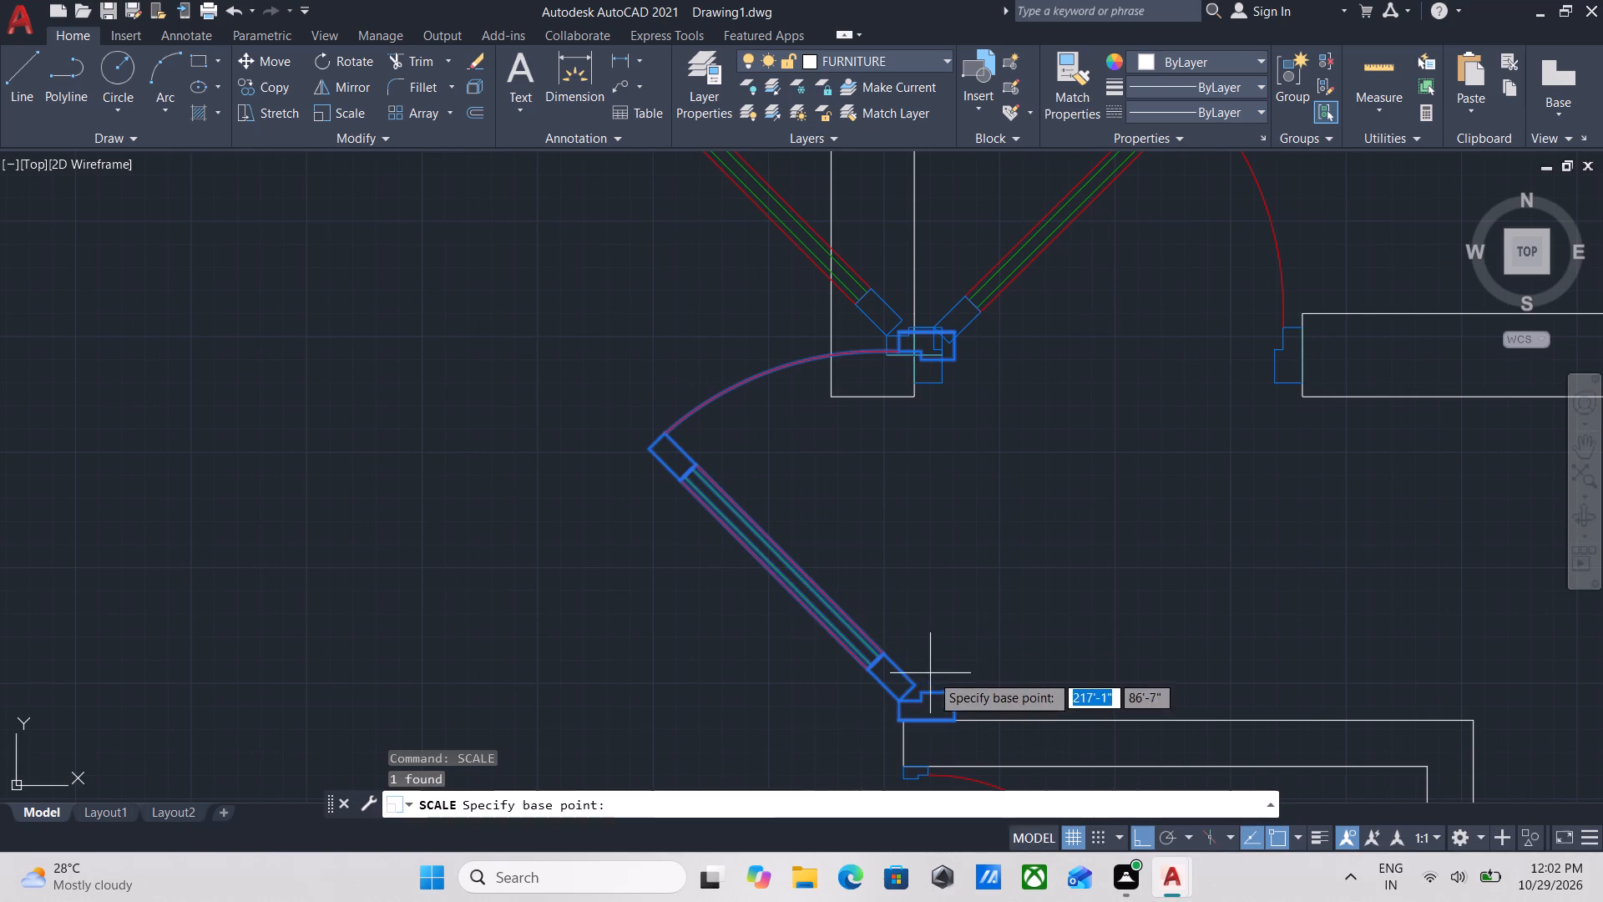
{"action": "scroll", "coordinate": [944, 702], "scroll_direction": "up", "scroll_amount": 1}
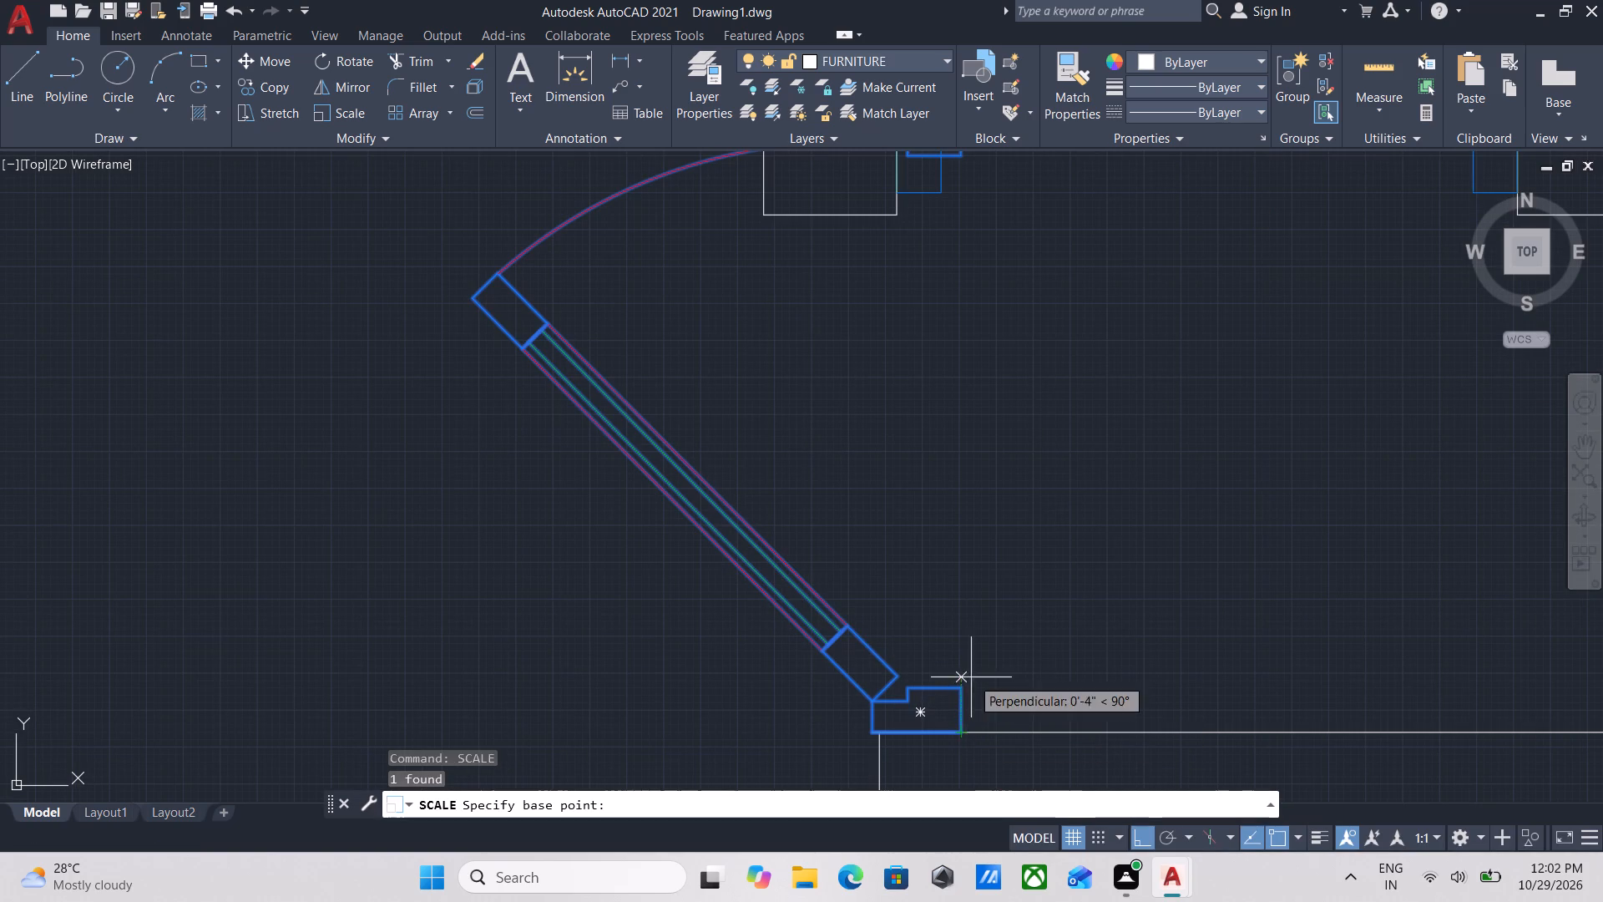
{"action": "left_click", "coordinate": [963, 731]}
{"action": "middle_click_drag", "start_coordinate": [963, 494], "coordinate": [923, 715]}
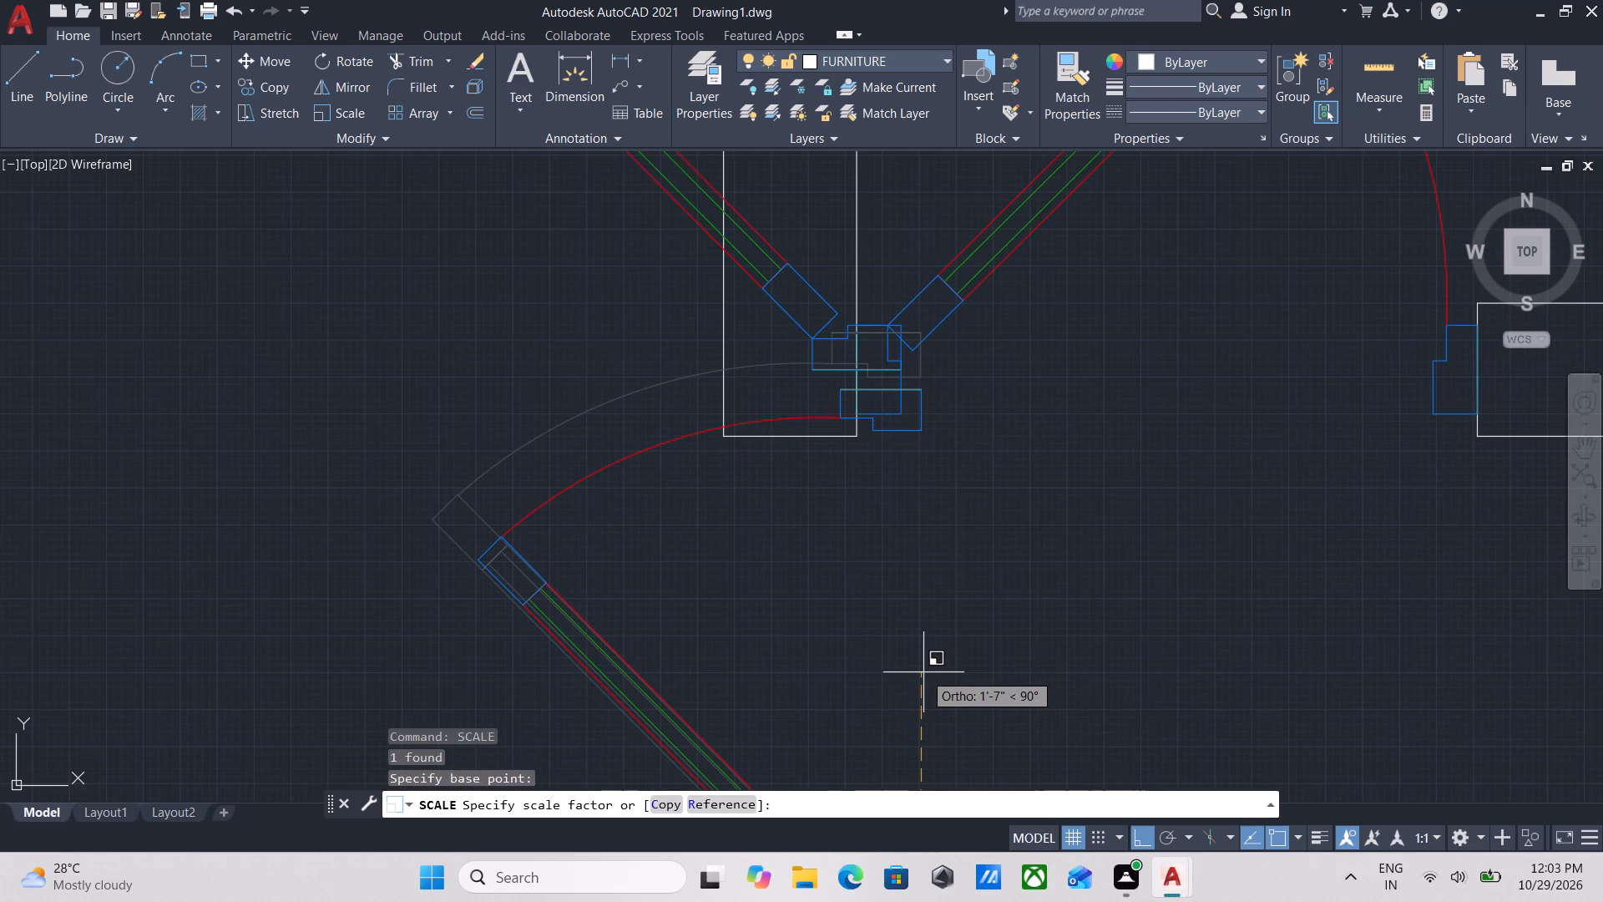
{"action": "key", "text": "r"}
{"action": "key", "text": "Return"}
{"action": "scroll", "coordinate": [922, 686], "scroll_direction": "down", "scroll_amount": 1}
{"action": "middle_click_drag", "start_coordinate": [917, 666], "coordinate": [924, 456]}
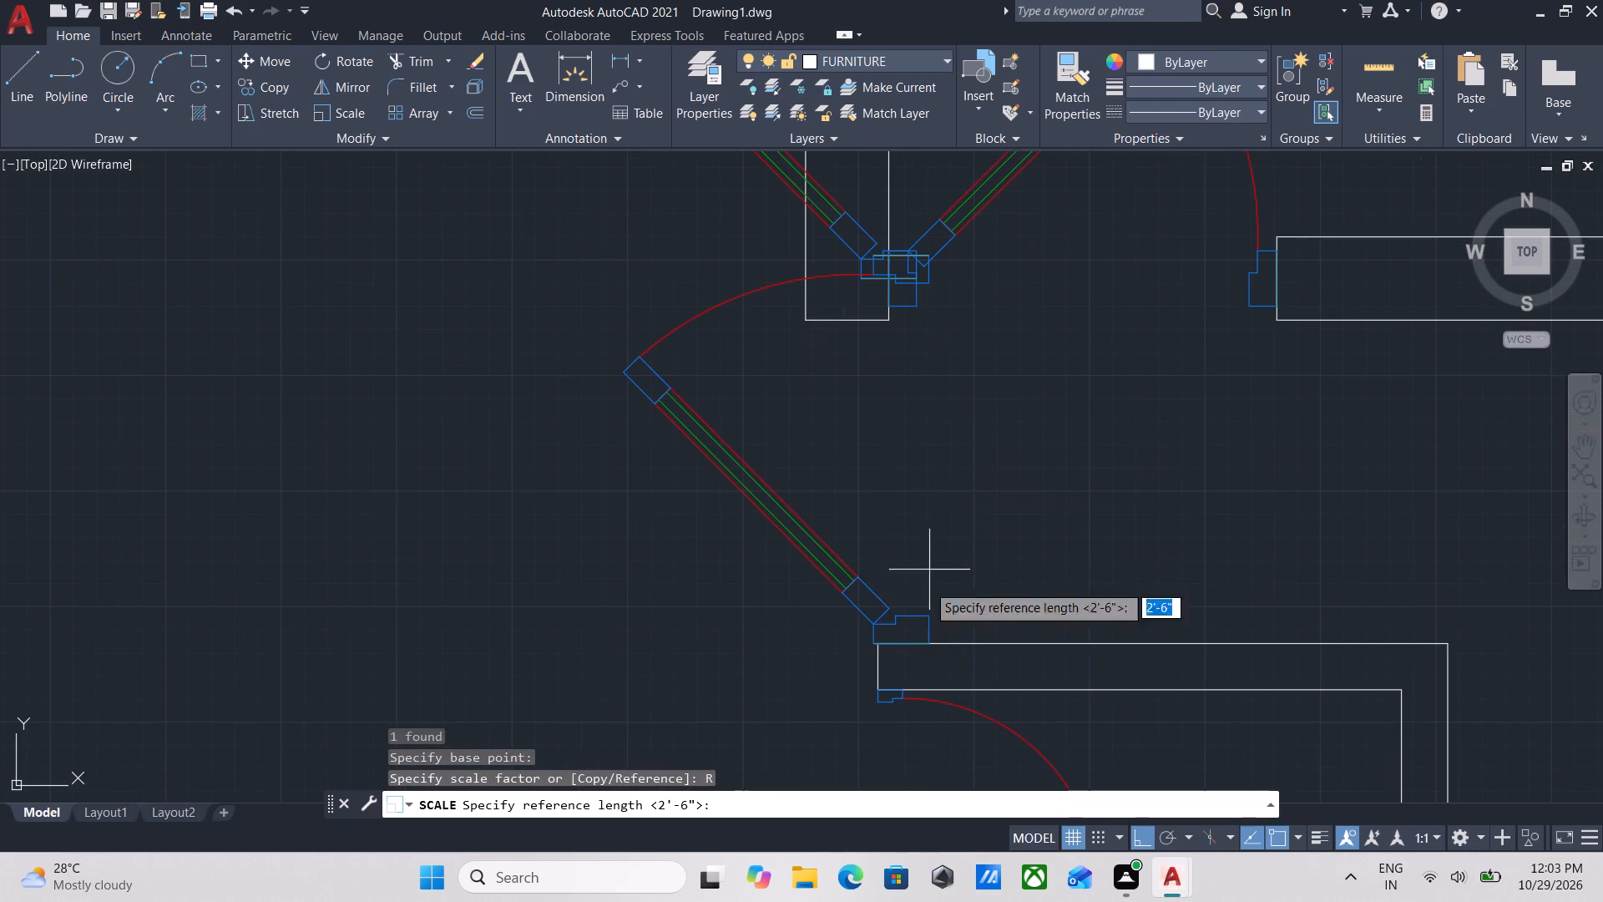
{"action": "left_click", "coordinate": [930, 648]}
{"action": "middle_click_drag", "start_coordinate": [958, 416], "coordinate": [962, 566]}
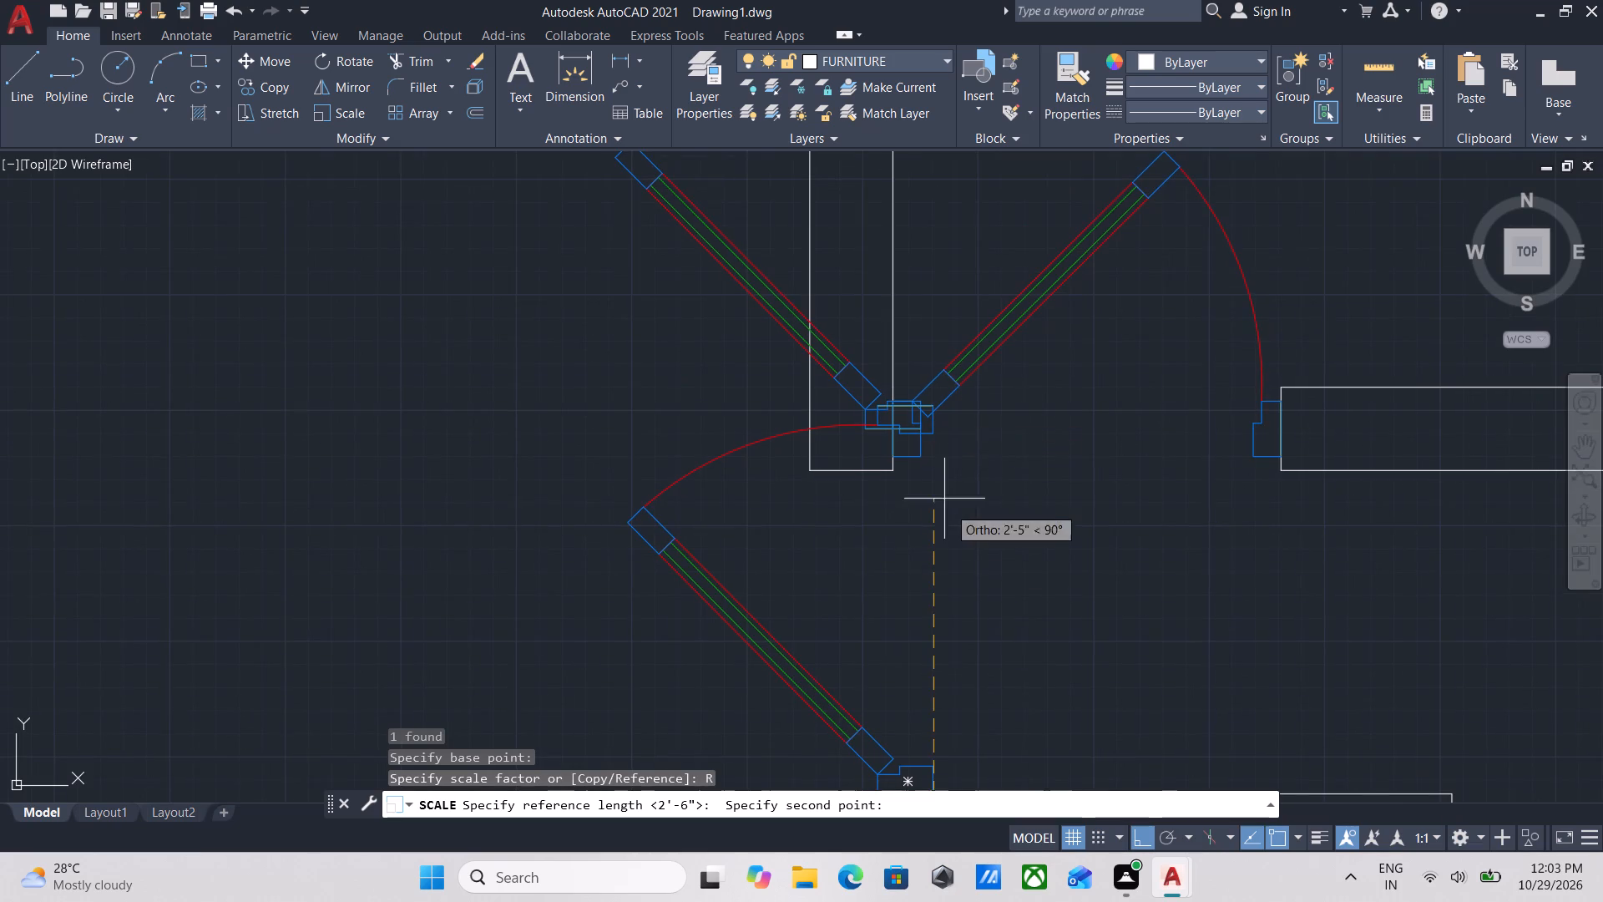
{"action": "scroll", "coordinate": [933, 442], "scroll_direction": "up", "scroll_amount": 4}
{"action": "scroll", "coordinate": [848, 478], "scroll_direction": "down", "scroll_amount": 2}
{"action": "middle_click_drag", "start_coordinate": [848, 478], "coordinate": [863, 606]}
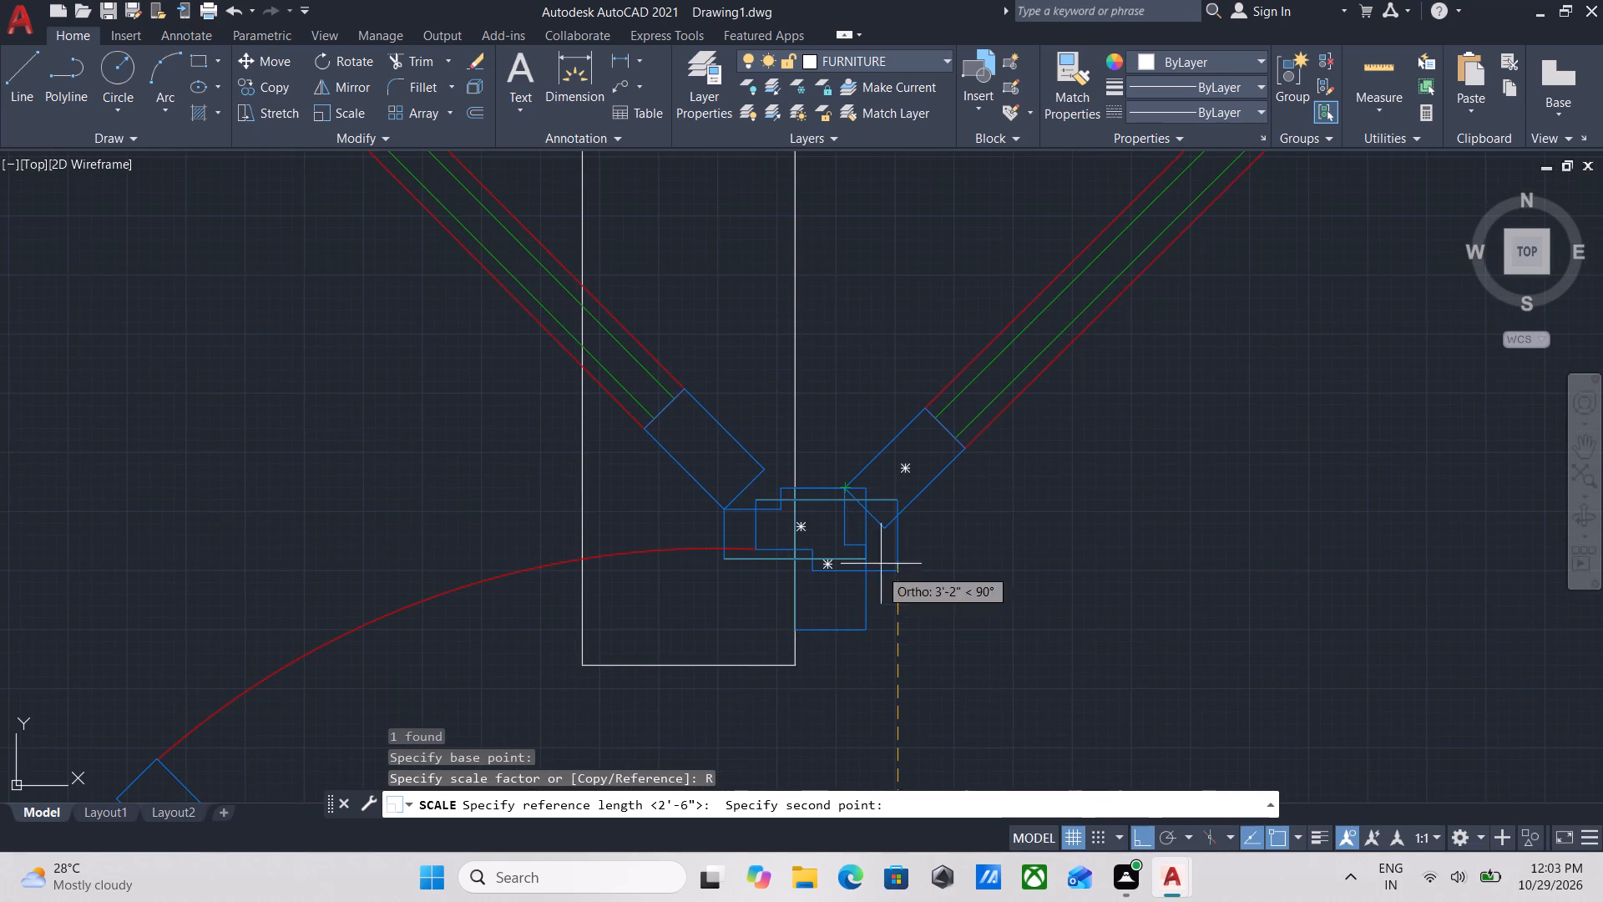
{"action": "left_click", "coordinate": [899, 504]}
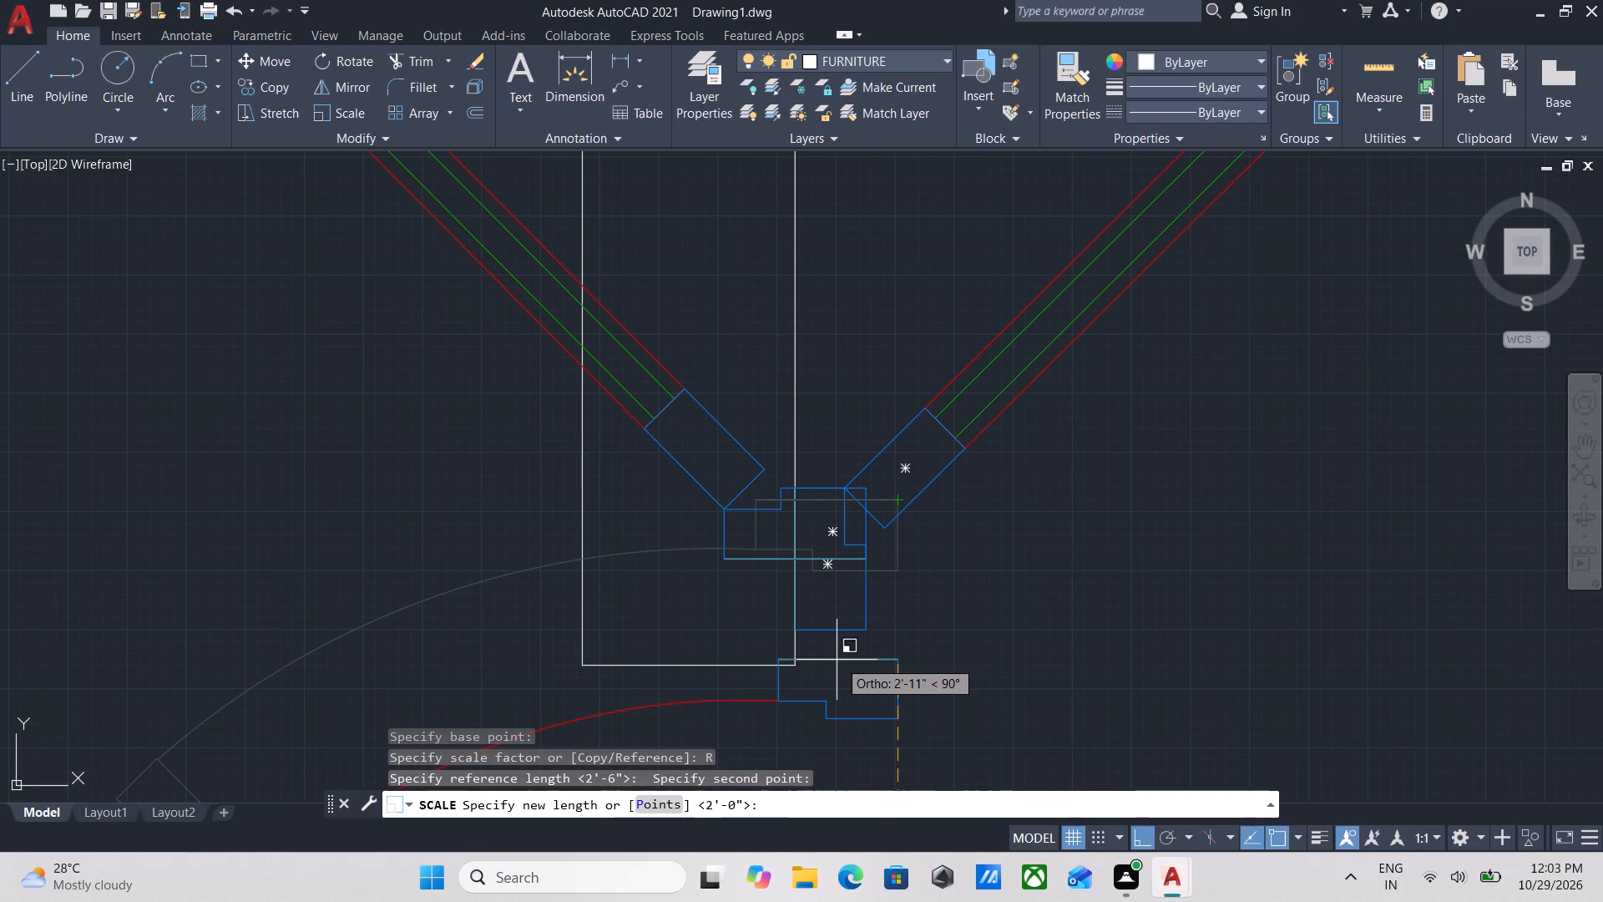
{"action": "left_click", "coordinate": [900, 666]}
Move the resized door slightly left along the upper edge of the small inner room's wall.
{"action": "scroll", "coordinate": [951, 664], "scroll_direction": "down", "scroll_amount": 2}
{"action": "middle_click_drag", "start_coordinate": [951, 664], "coordinate": [976, 504]}
{"action": "scroll", "coordinate": [975, 686], "scroll_direction": "down", "scroll_amount": 1}
{"action": "middle_click_drag", "start_coordinate": [974, 686], "coordinate": [980, 584]}
{"action": "scroll", "coordinate": [946, 618], "scroll_direction": "up", "scroll_amount": 1}
{"action": "left_click_drag", "start_coordinate": [945, 614], "coordinate": [938, 612]}
{"action": "left_click", "coordinate": [761, 611]}
{"action": "middle_click_drag", "start_coordinate": [820, 613], "coordinate": [812, 612]}
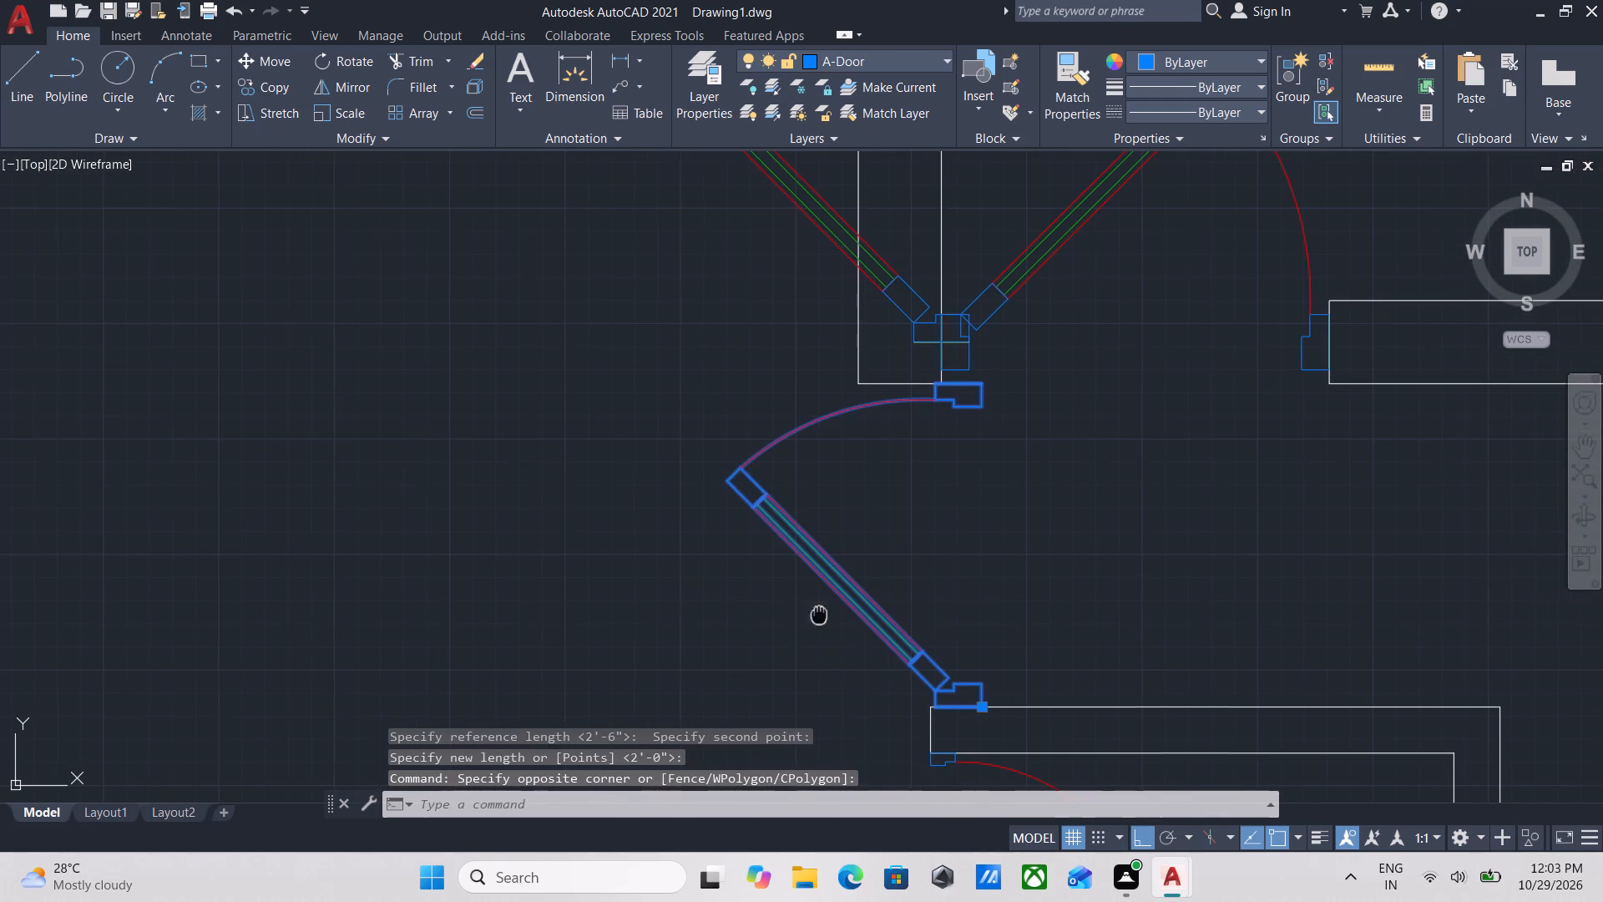
{"action": "middle_click_drag", "start_coordinate": [812, 612], "coordinate": [755, 612]}
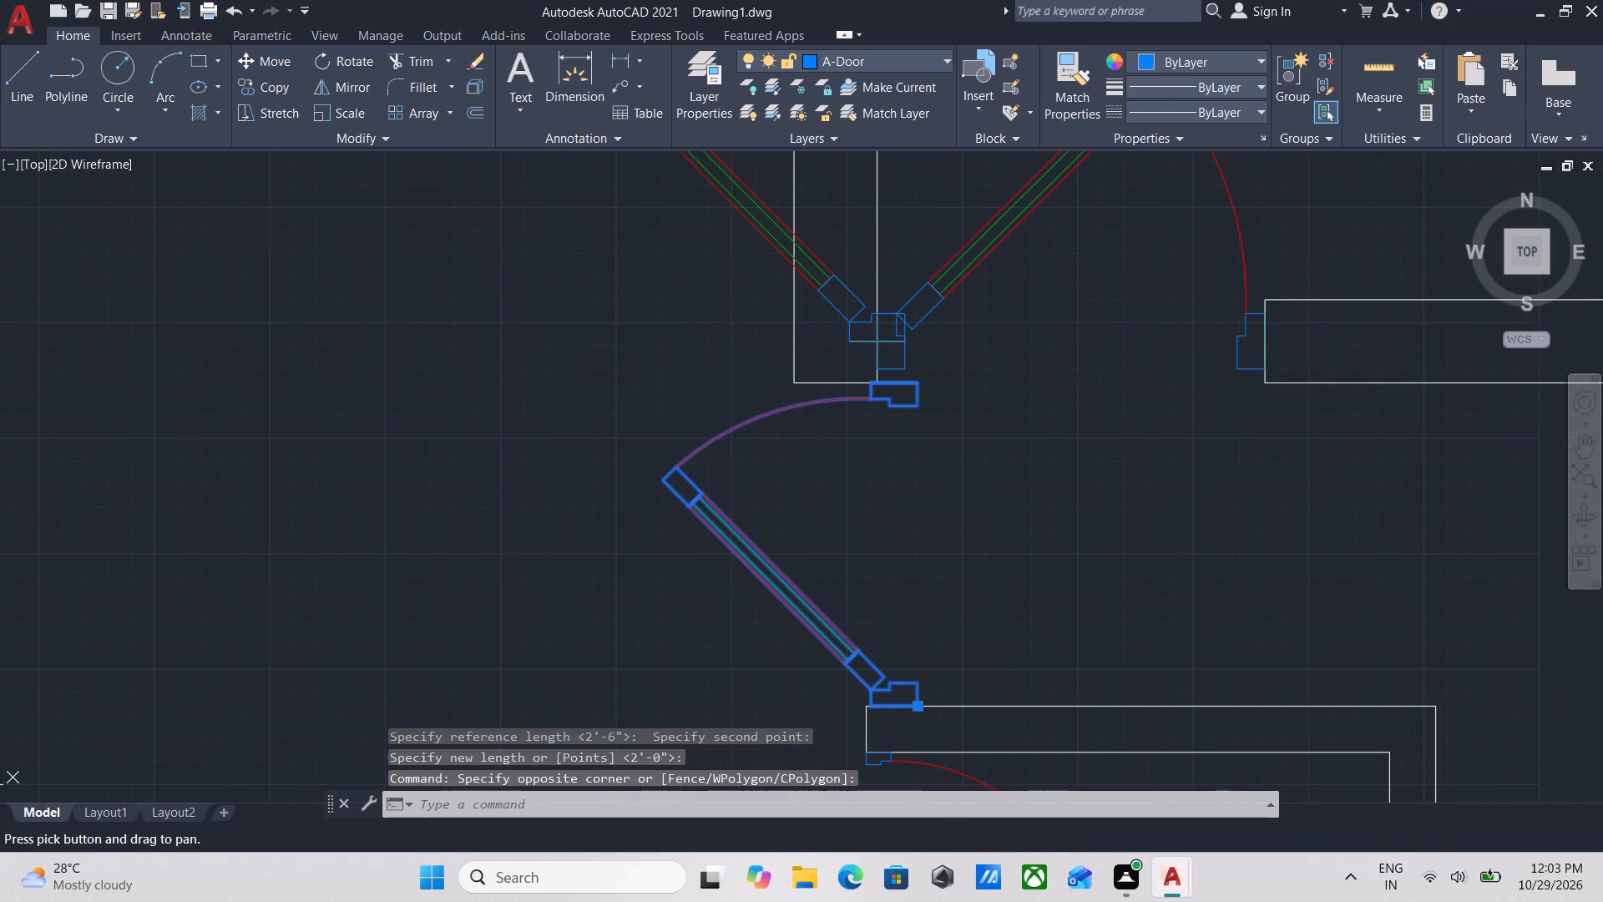
{"action": "key", "text": "m"}
{"action": "key", "text": "Return"}
{"action": "scroll", "coordinate": [862, 694], "scroll_direction": "up", "scroll_amount": 2}
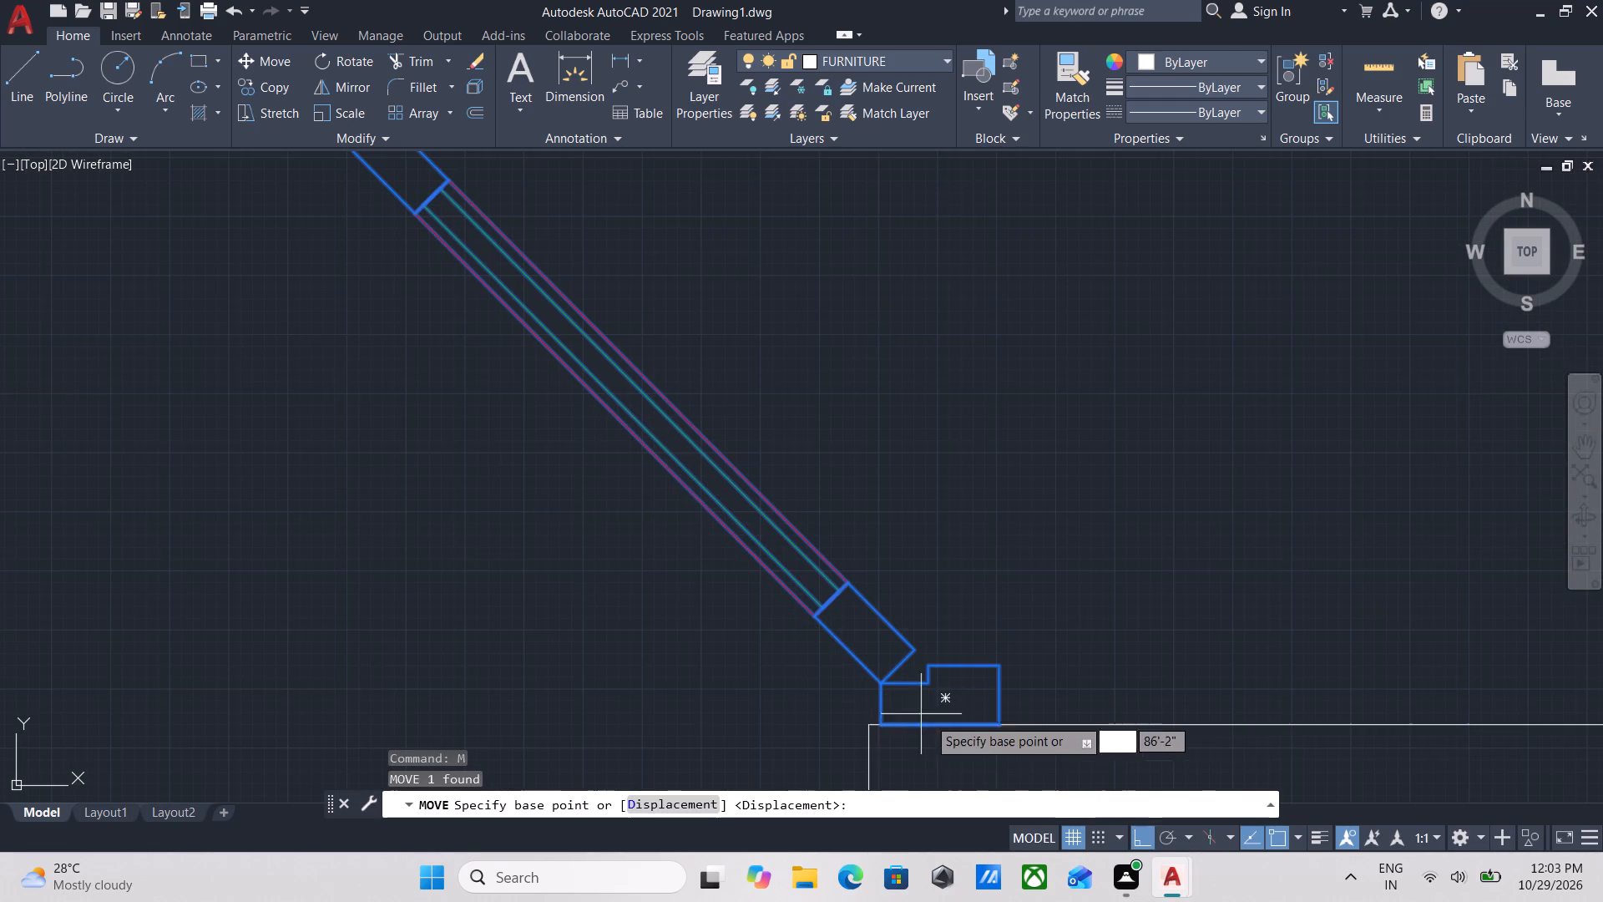
{"action": "left_click", "coordinate": [1002, 723]}
{"action": "left_click", "coordinate": [962, 725]}
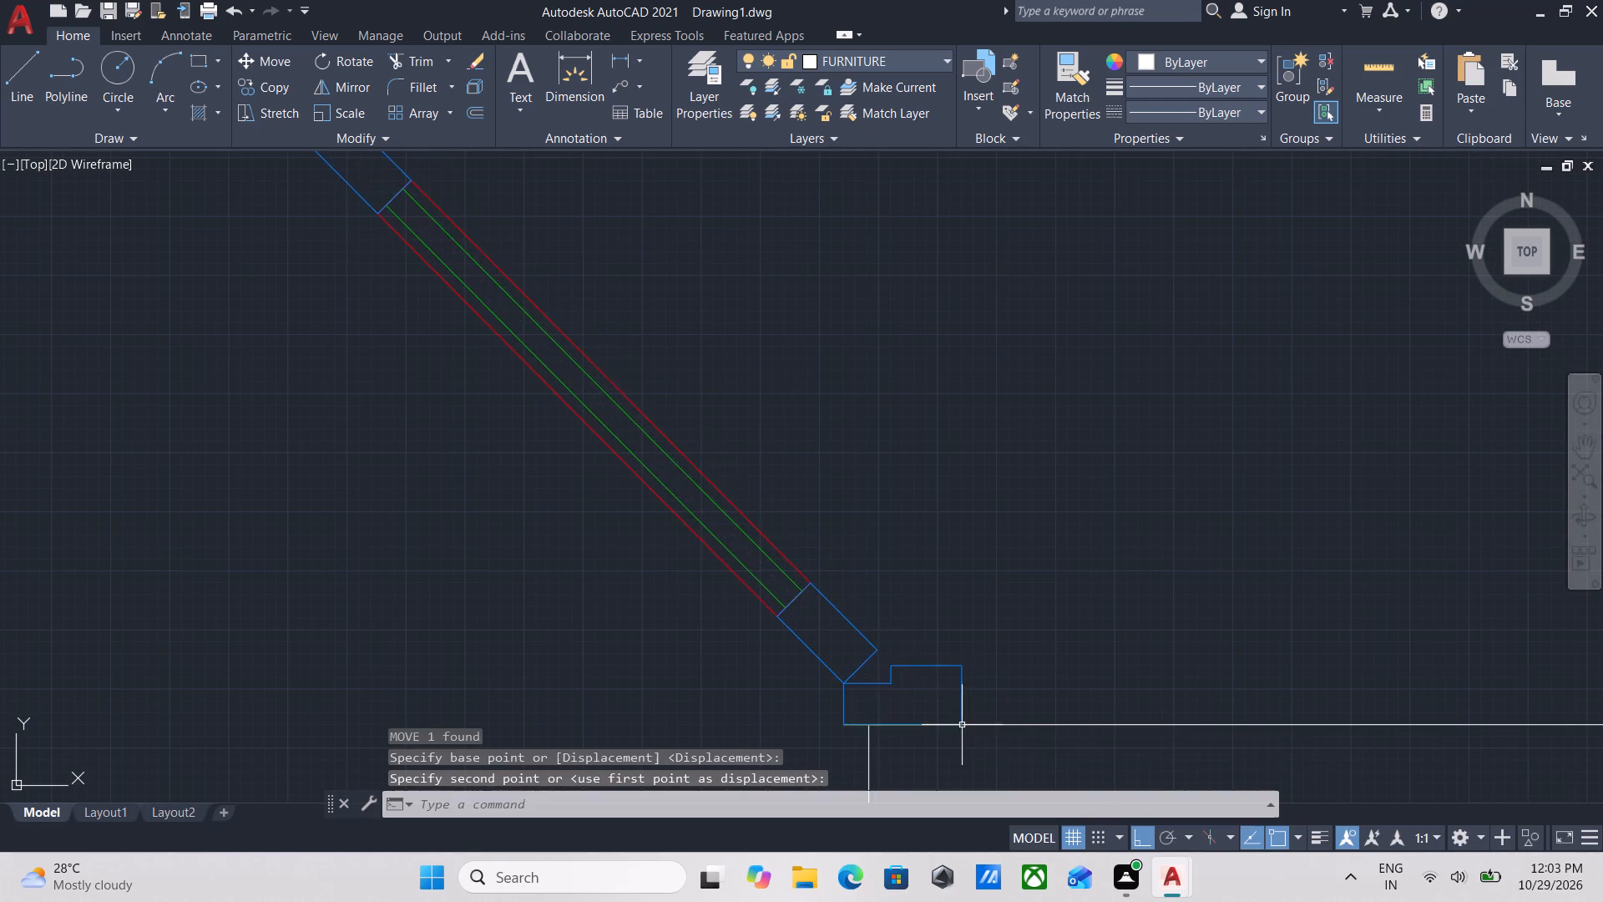
Erase the leftover rotated door copy that overlaps the vertical wall beside the upper-right room's doorway.
{"action": "scroll", "coordinate": [988, 667], "scroll_direction": "down", "scroll_amount": 1}
{"action": "middle_click_drag", "start_coordinate": [988, 667], "coordinate": [999, 803]}
{"action": "scroll", "coordinate": [999, 803], "scroll_direction": "down", "scroll_amount": 1}
{"action": "middle_click_drag", "start_coordinate": [982, 650], "coordinate": [997, 744]}
{"action": "scroll", "coordinate": [1007, 688], "scroll_direction": "down", "scroll_amount": 2}
{"action": "middle_click_drag", "start_coordinate": [1007, 688], "coordinate": [1055, 661]}
{"action": "scroll", "coordinate": [1055, 661], "scroll_direction": "down", "scroll_amount": 2}
{"action": "middle_click_drag", "start_coordinate": [1055, 661], "coordinate": [1087, 634]}
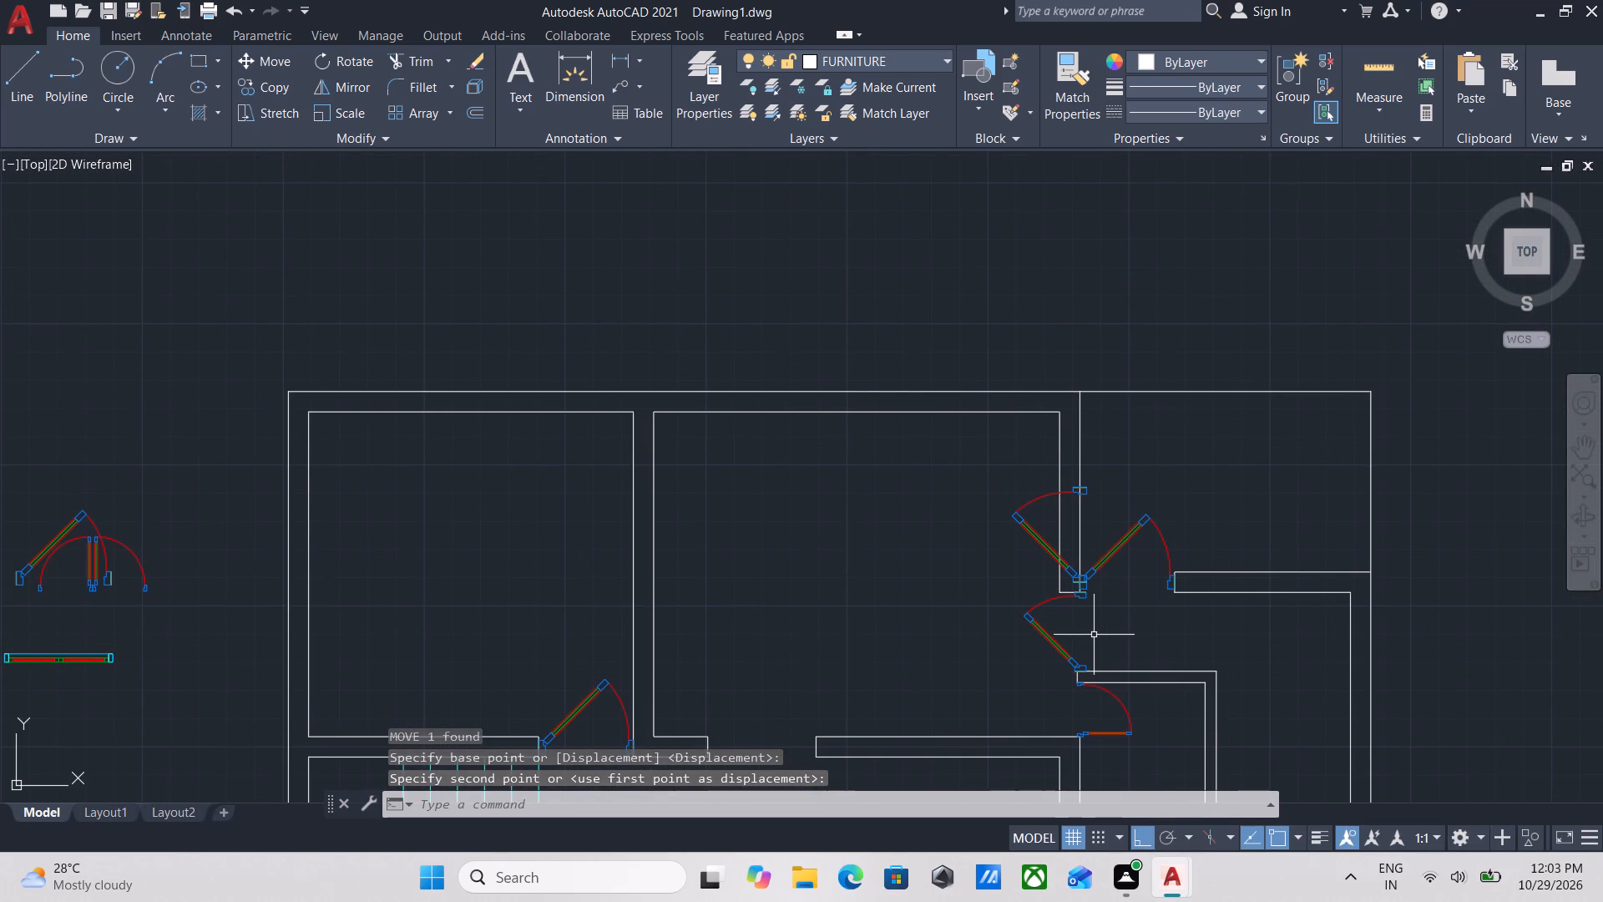
{"action": "scroll", "coordinate": [1066, 550], "scroll_direction": "up", "scroll_amount": 3}
{"action": "scroll", "coordinate": [1005, 460], "scroll_direction": "up", "scroll_amount": 2}
{"action": "left_click_drag", "start_coordinate": [1003, 458], "coordinate": [855, 422]}
{"action": "left_click", "coordinate": [606, 351]}
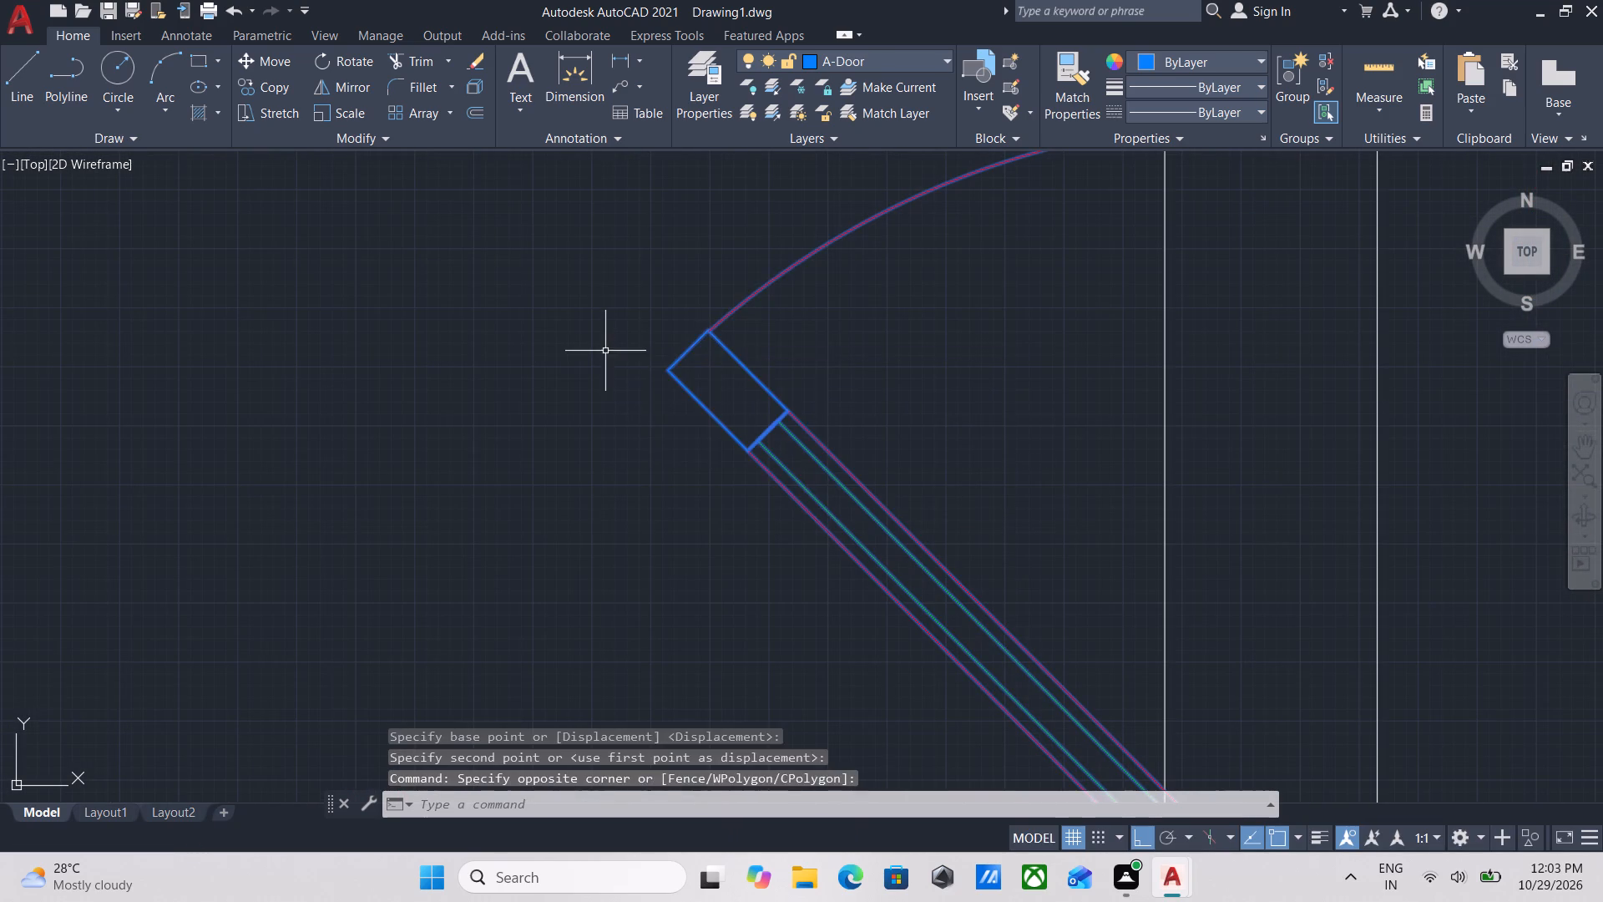
{"action": "right_click", "coordinate": [606, 351]}
{"action": "left_click", "coordinate": [676, 454]}
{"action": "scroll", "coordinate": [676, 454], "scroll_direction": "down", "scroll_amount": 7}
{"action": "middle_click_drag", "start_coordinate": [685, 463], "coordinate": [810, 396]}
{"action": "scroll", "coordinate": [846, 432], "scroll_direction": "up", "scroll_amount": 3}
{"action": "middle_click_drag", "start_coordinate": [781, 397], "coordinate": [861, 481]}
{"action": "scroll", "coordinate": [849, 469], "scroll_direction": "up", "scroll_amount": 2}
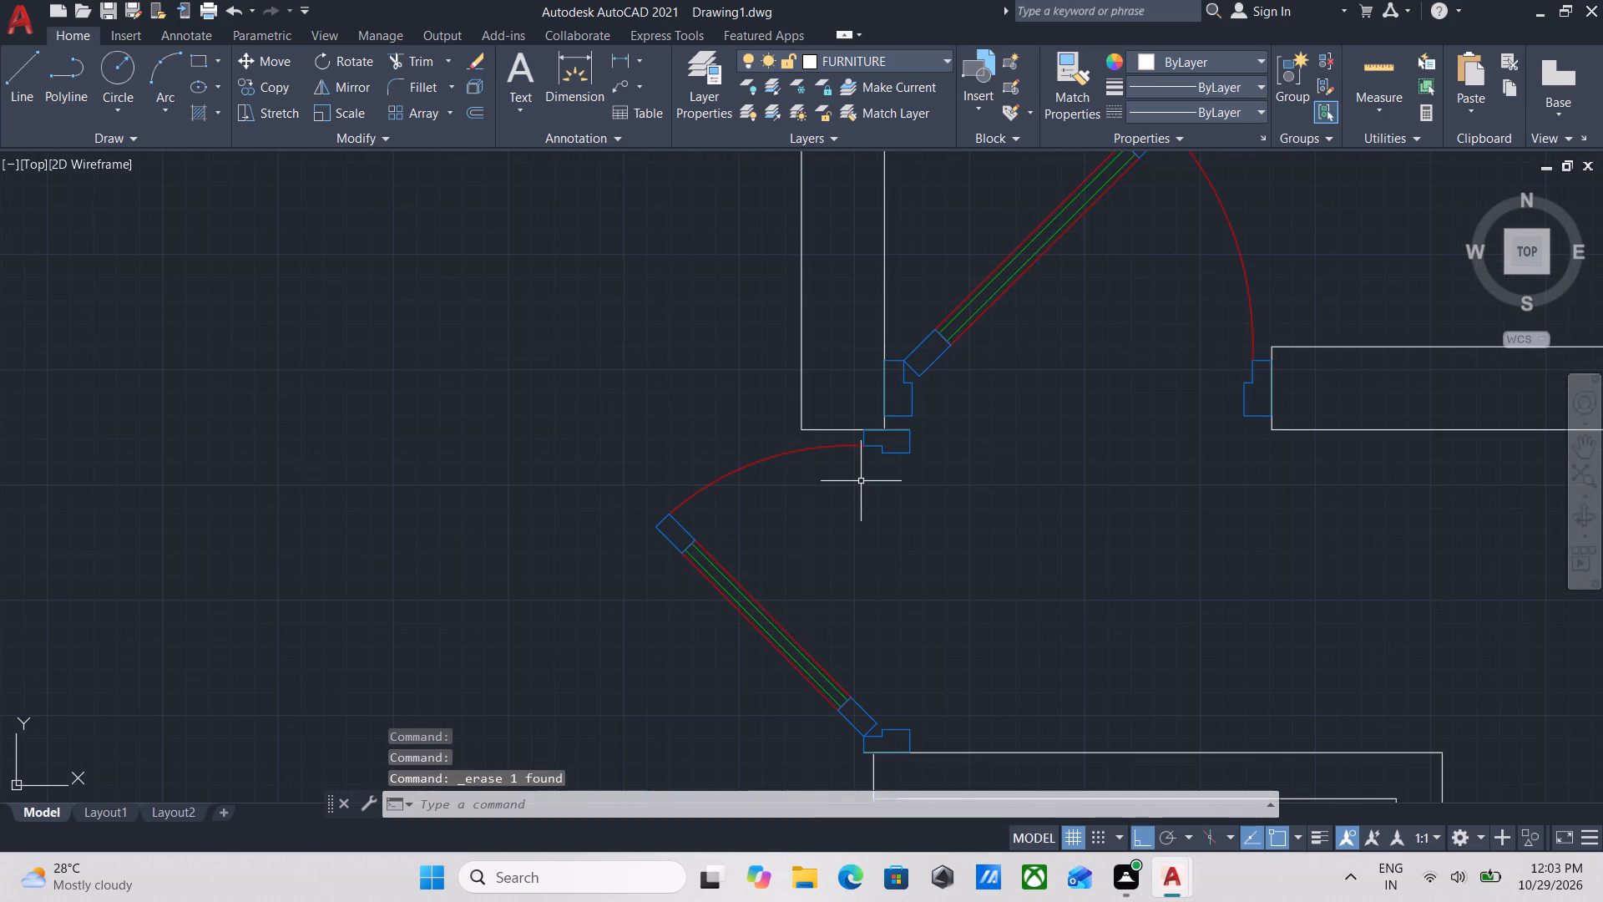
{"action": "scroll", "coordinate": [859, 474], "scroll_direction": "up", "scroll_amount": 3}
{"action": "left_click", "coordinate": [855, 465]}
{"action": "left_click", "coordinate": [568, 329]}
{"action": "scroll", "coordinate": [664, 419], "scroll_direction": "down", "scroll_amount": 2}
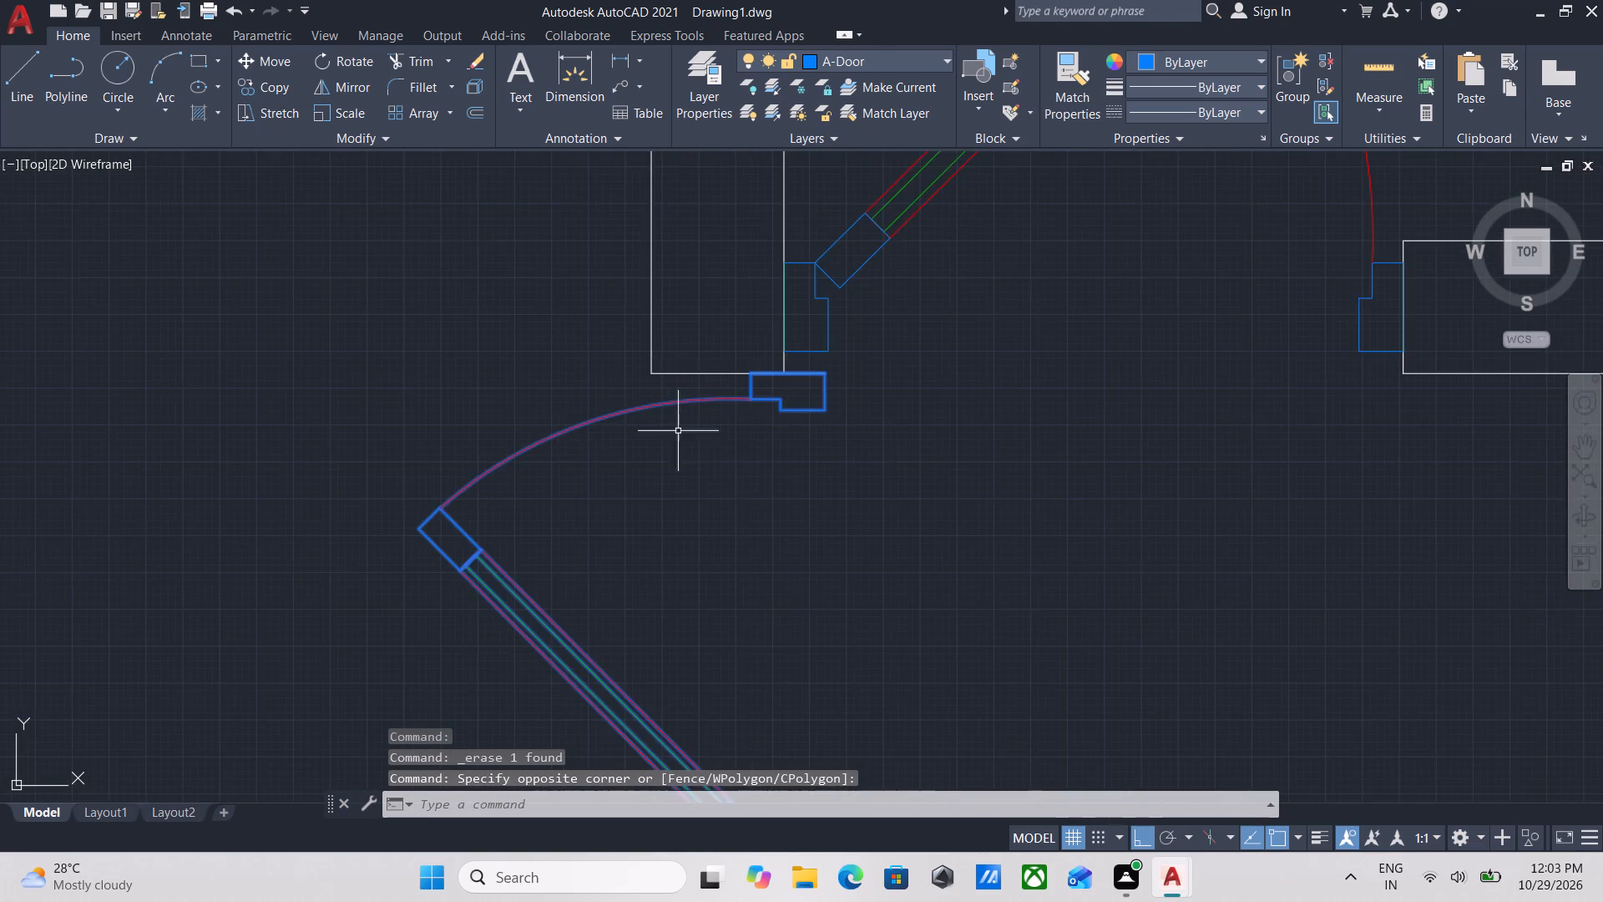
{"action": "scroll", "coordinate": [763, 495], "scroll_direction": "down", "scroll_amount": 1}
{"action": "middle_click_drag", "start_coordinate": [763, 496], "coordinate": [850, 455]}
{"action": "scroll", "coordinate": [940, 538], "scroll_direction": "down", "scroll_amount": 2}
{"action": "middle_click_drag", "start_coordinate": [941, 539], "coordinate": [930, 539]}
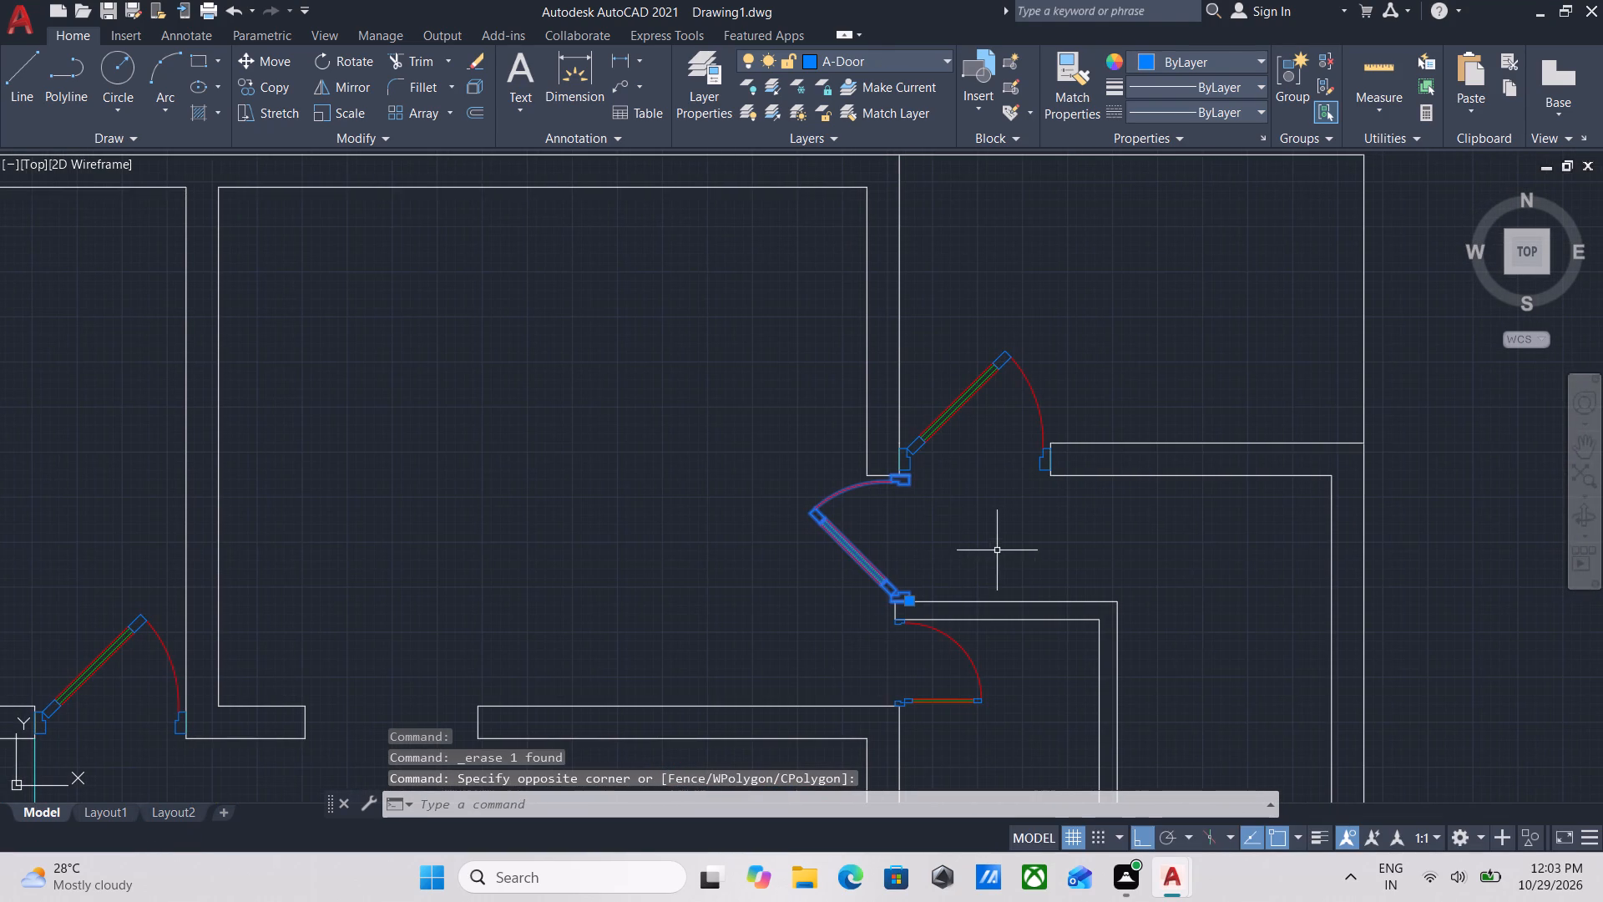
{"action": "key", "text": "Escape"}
Erase the right-hand one of the two back-to-back doors in the small room's doorway below the staircase.
{"action": "scroll", "coordinate": [972, 557], "scroll_direction": "down", "scroll_amount": 2}
{"action": "middle_click_drag", "start_coordinate": [972, 557], "coordinate": [991, 537]}
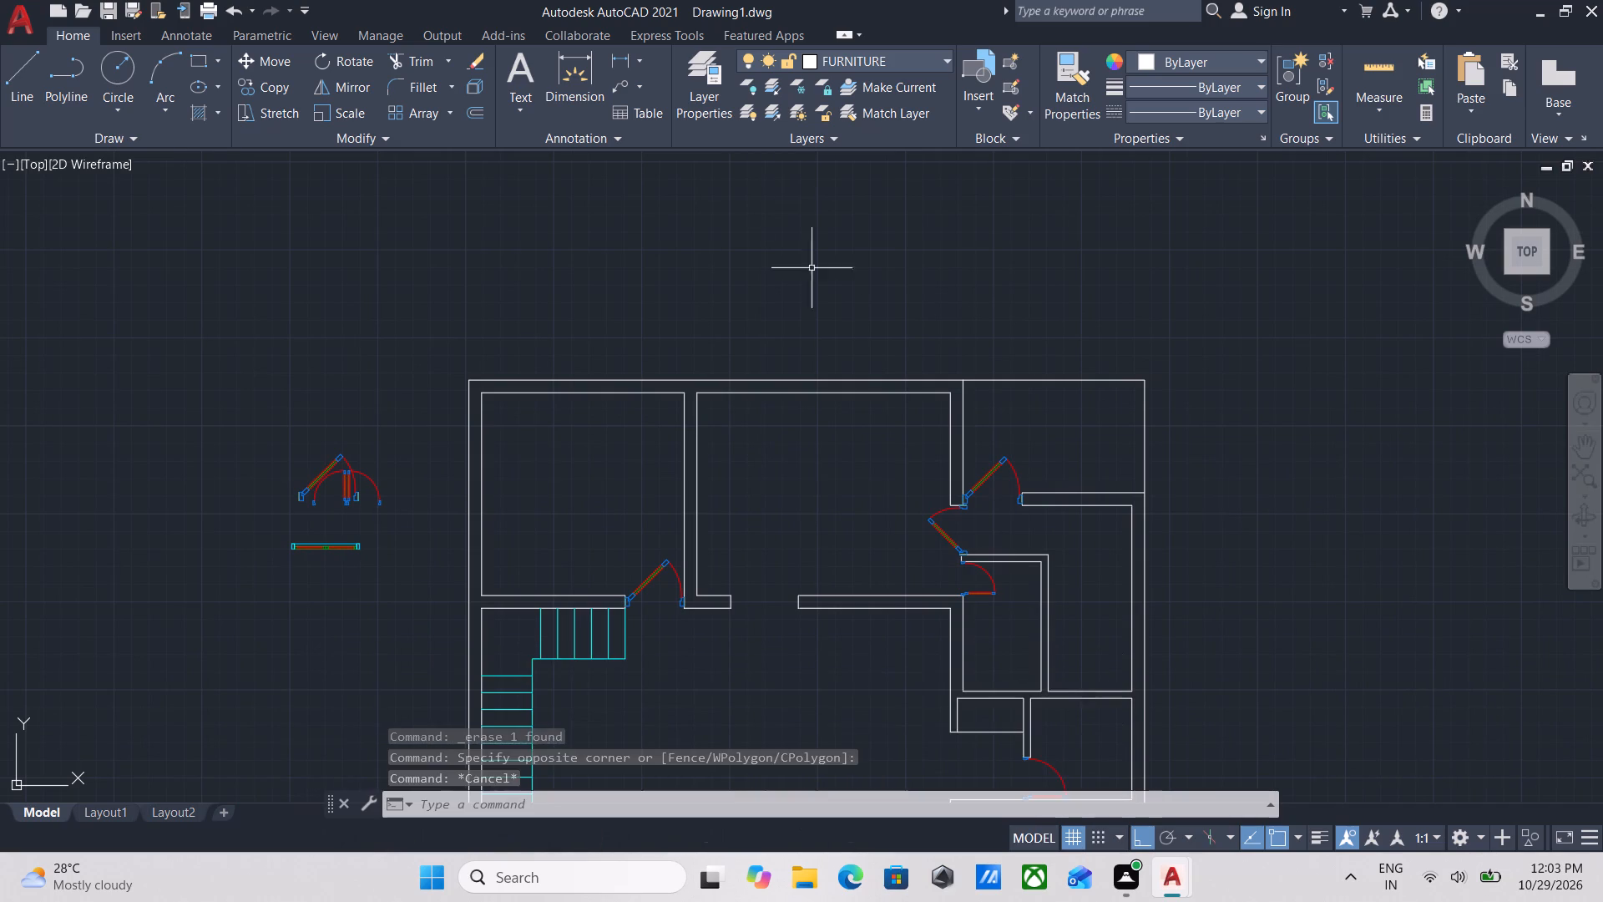
{"action": "middle_click_drag", "start_coordinate": [820, 393], "coordinate": [873, 319]}
{"action": "scroll", "coordinate": [842, 386], "scroll_direction": "down", "scroll_amount": 1}
{"action": "middle_click_drag", "start_coordinate": [817, 436], "coordinate": [910, 258]}
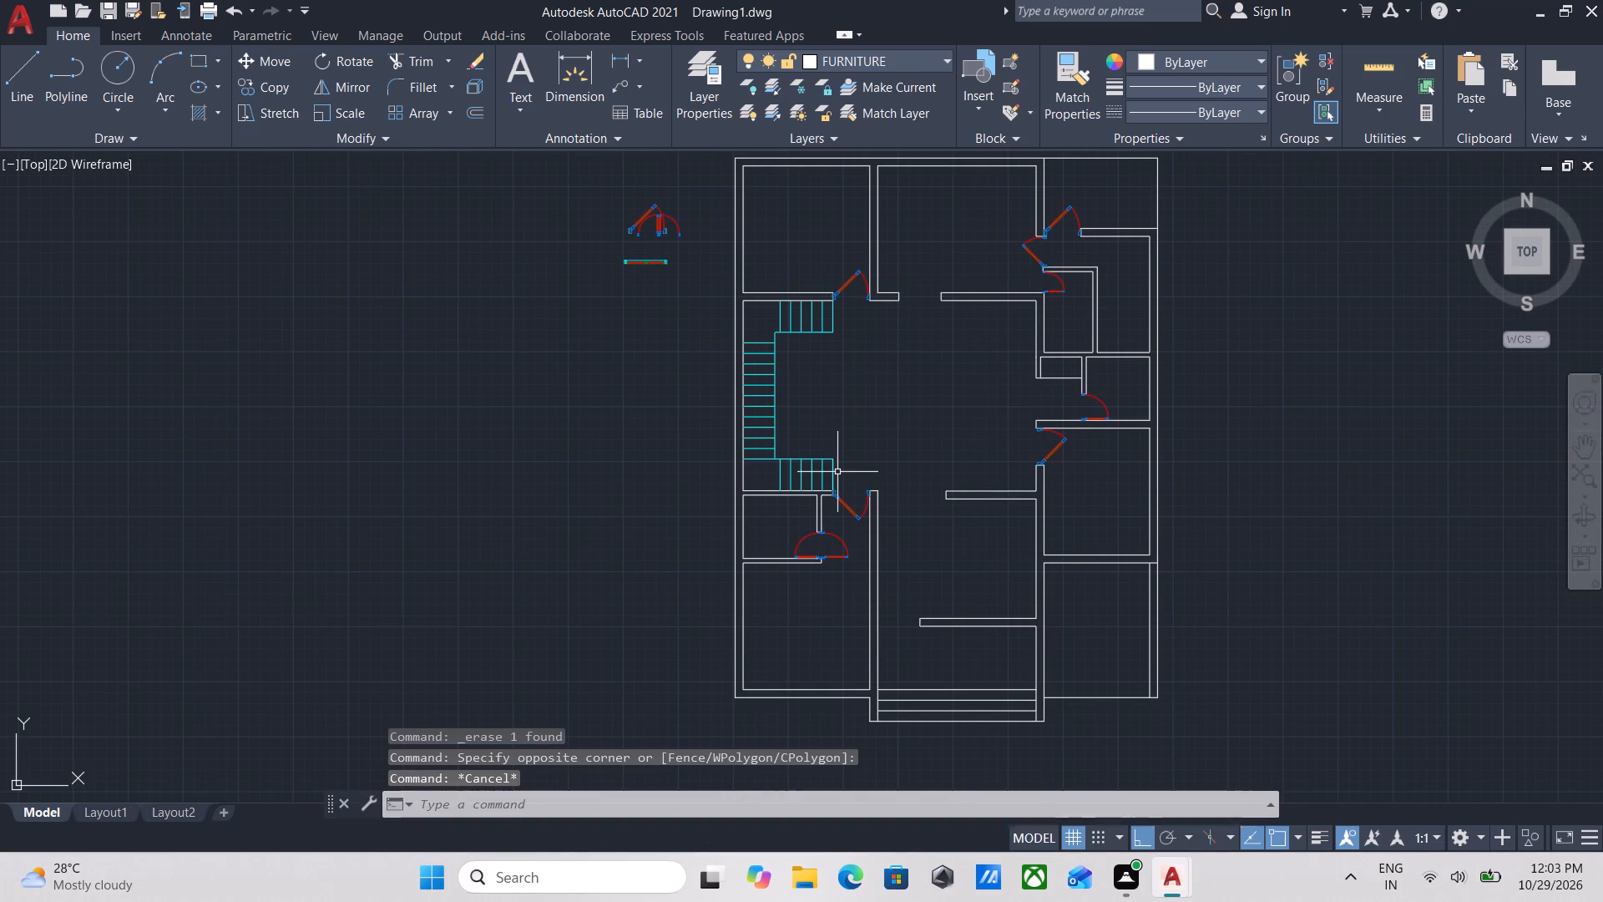
{"action": "scroll", "coordinate": [856, 554], "scroll_direction": "up", "scroll_amount": 2}
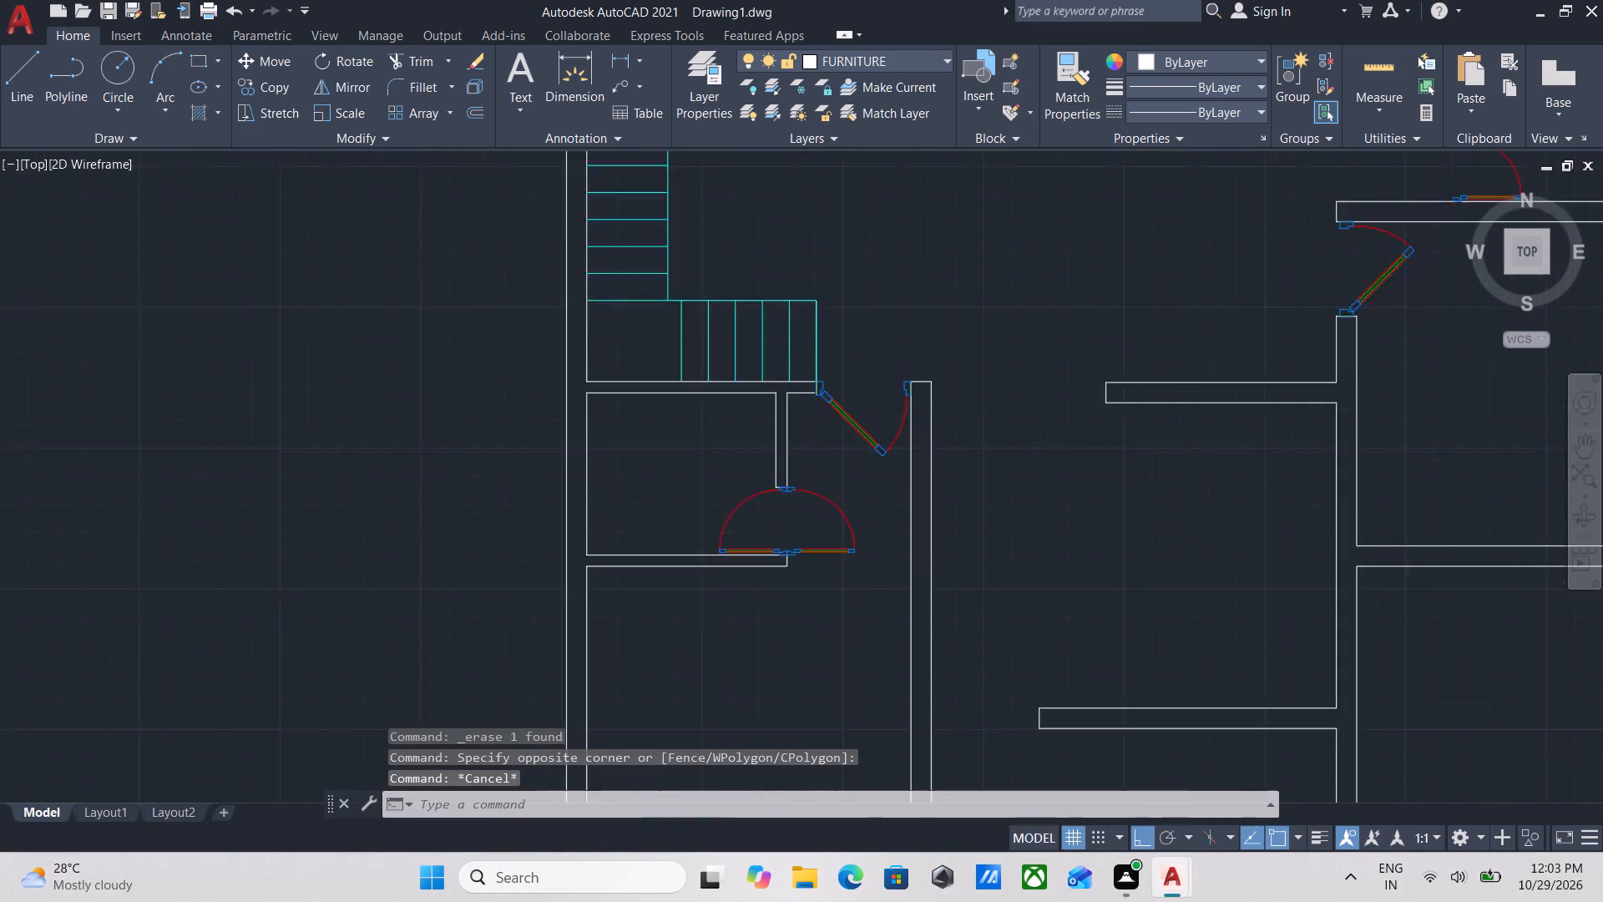
{"action": "scroll", "coordinate": [827, 575], "scroll_direction": "up", "scroll_amount": 4}
{"action": "left_click_drag", "start_coordinate": [947, 584], "coordinate": [946, 563]}
{"action": "left_click", "coordinate": [845, 395]}
{"action": "right_click", "coordinate": [845, 395]}
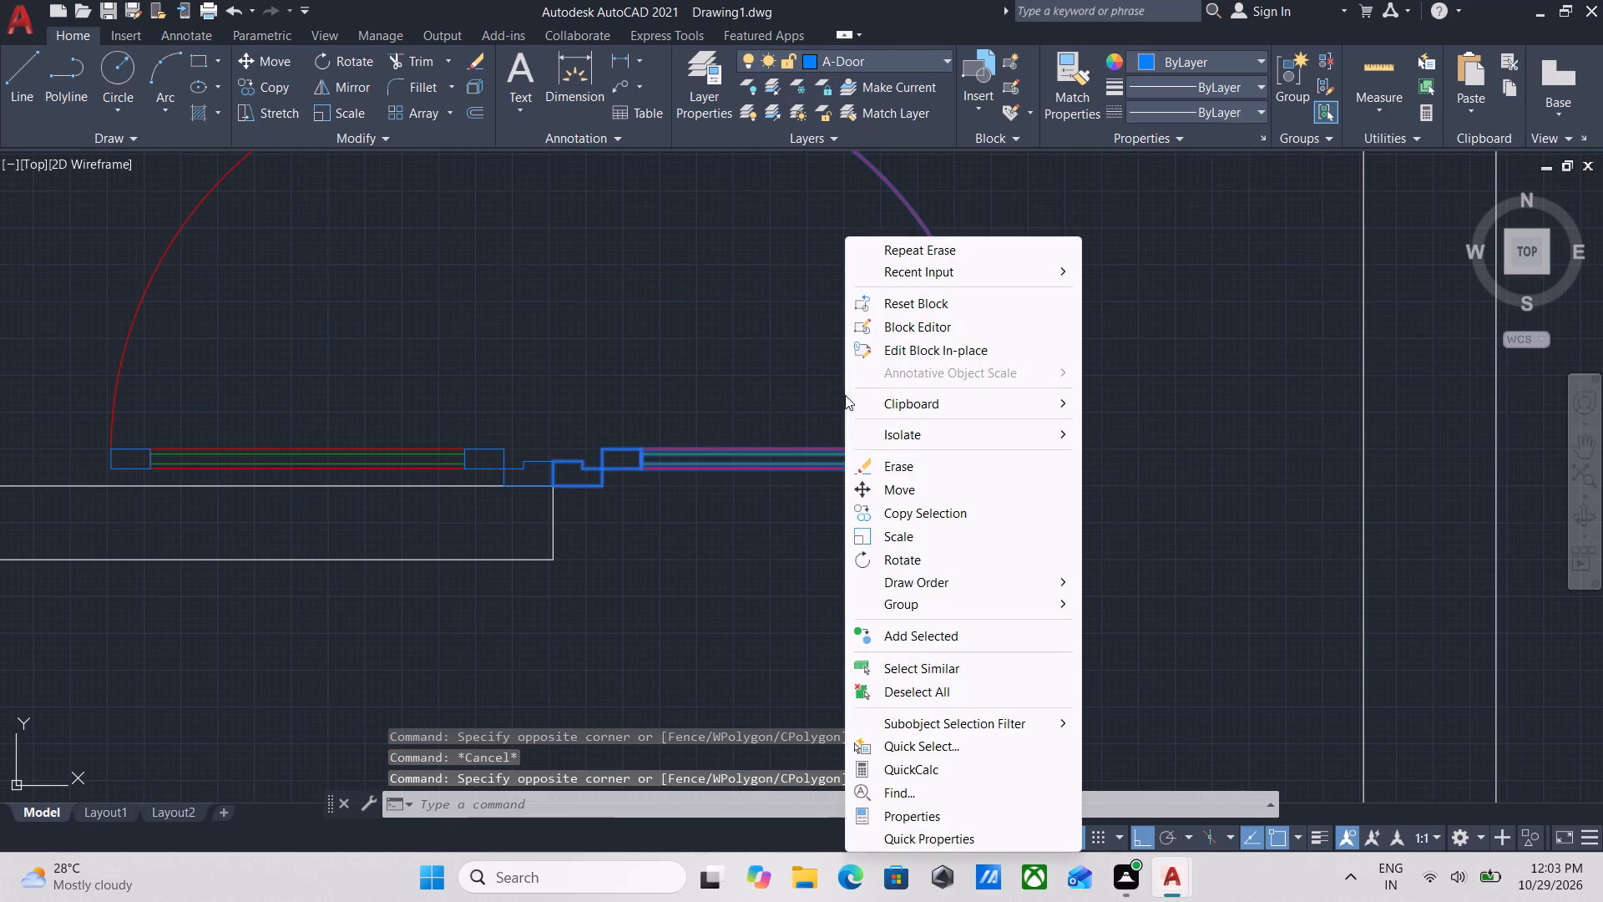
{"action": "left_click", "coordinate": [883, 456]}
Copy the single door below the staircase into the lower central opening, with ortho off and its hinge-side jamb against the long vertical wall.
{"action": "scroll", "coordinate": [895, 464], "scroll_direction": "down", "scroll_amount": 5}
{"action": "middle_click_drag", "start_coordinate": [929, 513], "coordinate": [826, 603]}
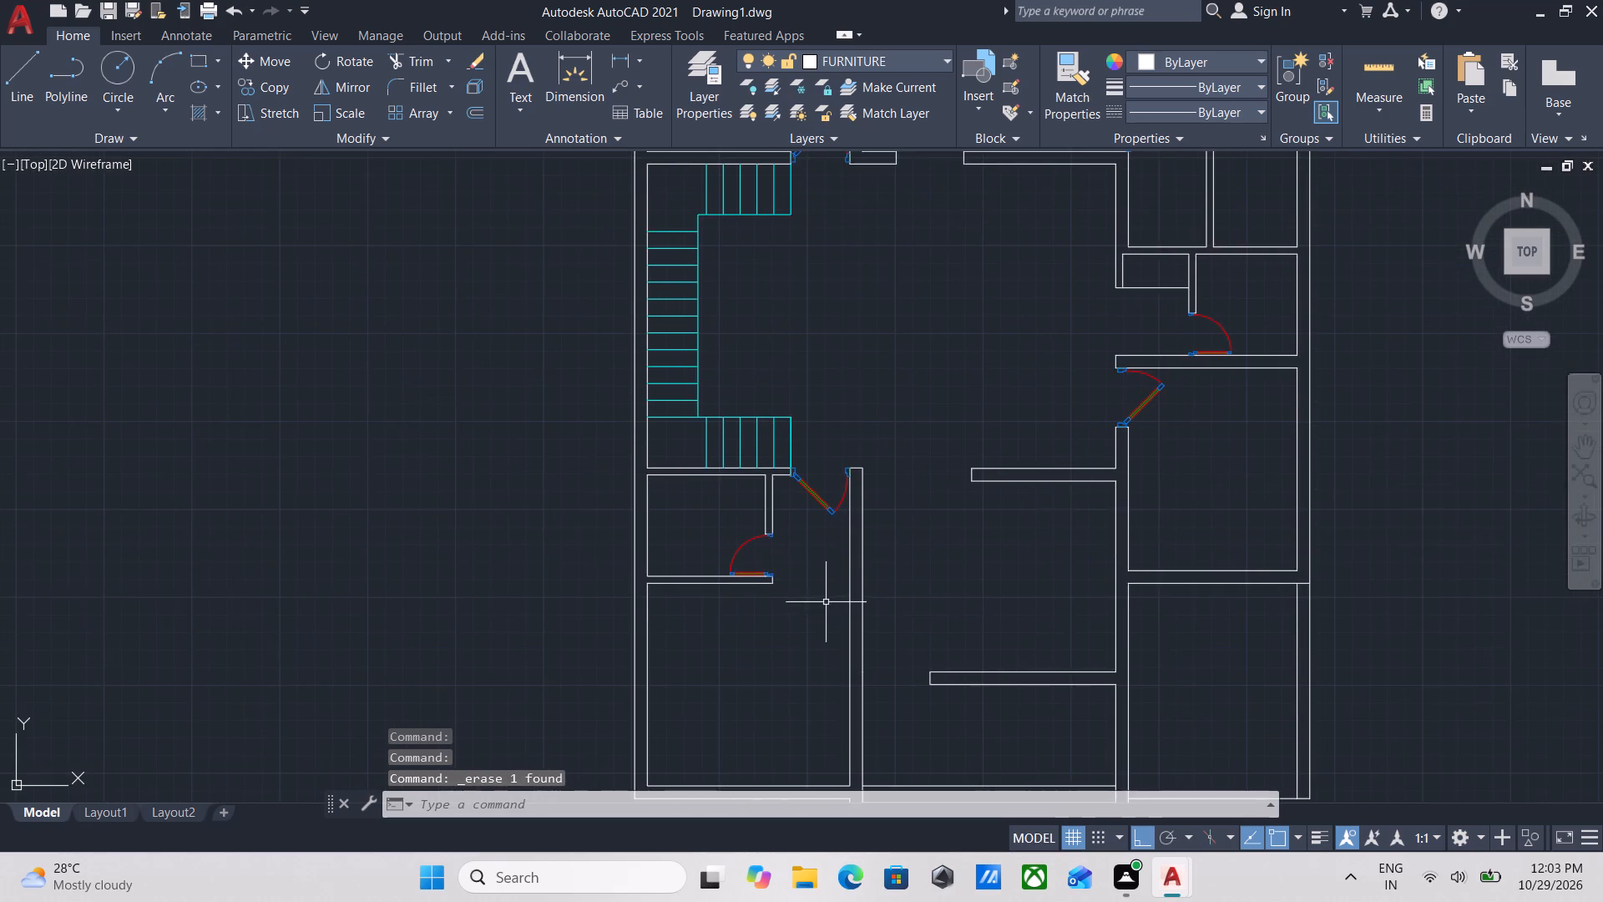
{"action": "scroll", "coordinate": [915, 504], "scroll_direction": "up", "scroll_amount": 3}
{"action": "scroll", "coordinate": [617, 479], "scroll_direction": "up", "scroll_amount": 2}
{"action": "middle_click_drag", "start_coordinate": [540, 479], "coordinate": [565, 524]}
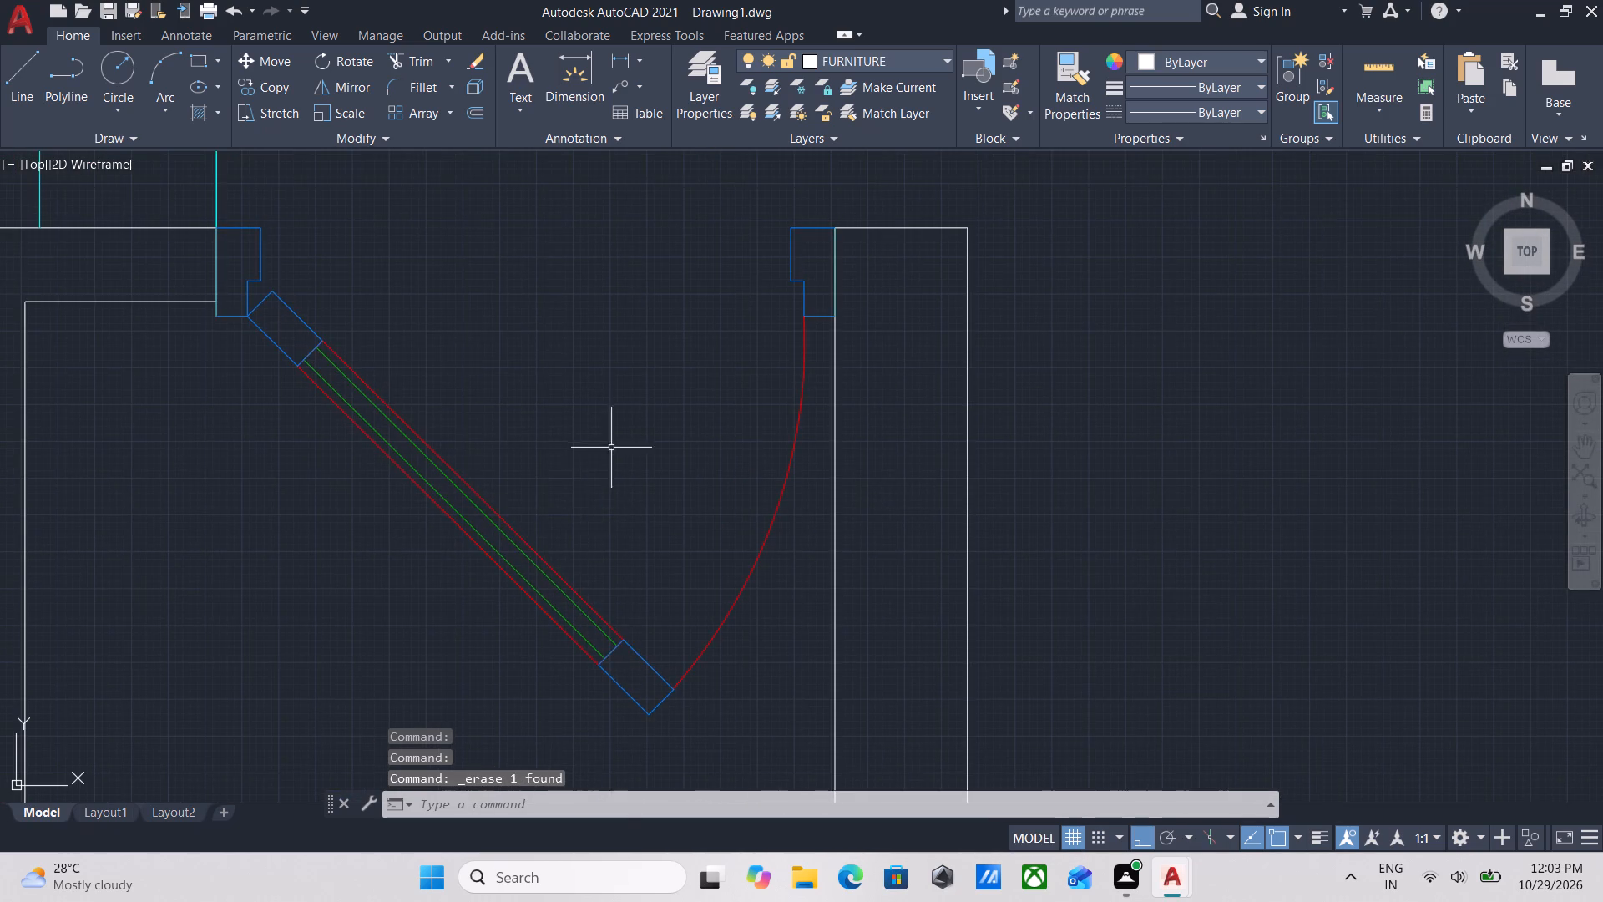
{"action": "left_click_drag", "start_coordinate": [611, 447], "coordinate": [599, 451]}
{"action": "left_click", "coordinate": [406, 529]}
{"action": "type", "text": "CO"}
{"action": "key", "text": "Return"}
{"action": "scroll", "coordinate": [409, 529], "scroll_direction": "down", "scroll_amount": 3}
{"action": "scroll", "coordinate": [405, 461], "scroll_direction": "up", "scroll_amount": 1}
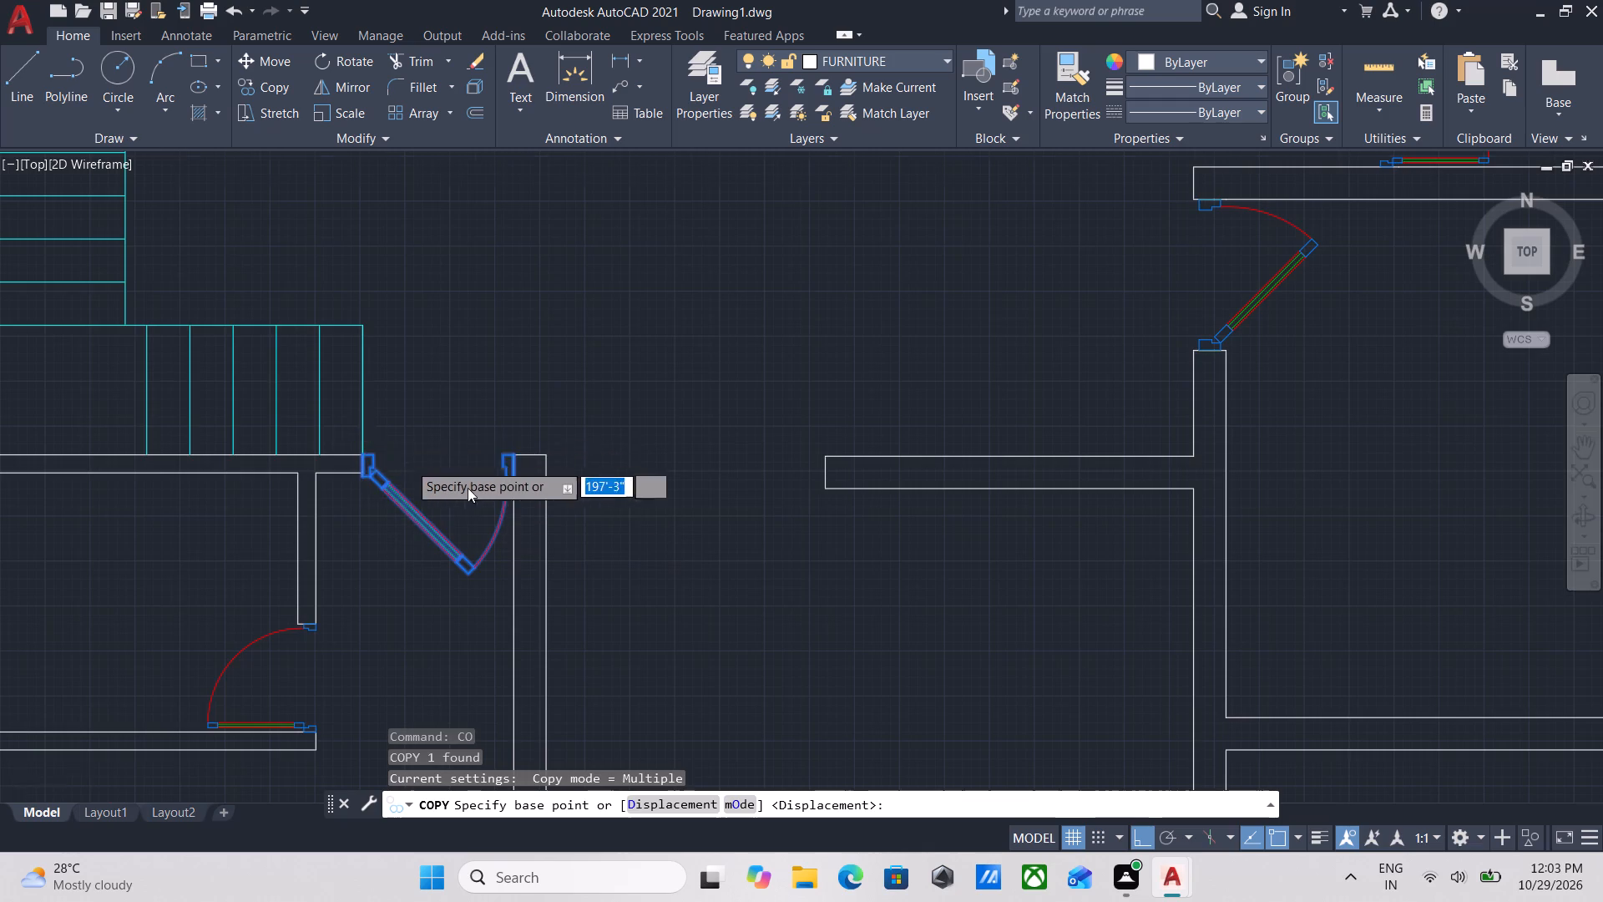
{"action": "scroll", "coordinate": [468, 488], "scroll_direction": "up", "scroll_amount": 2}
{"action": "left_click", "coordinate": [108, 483]}
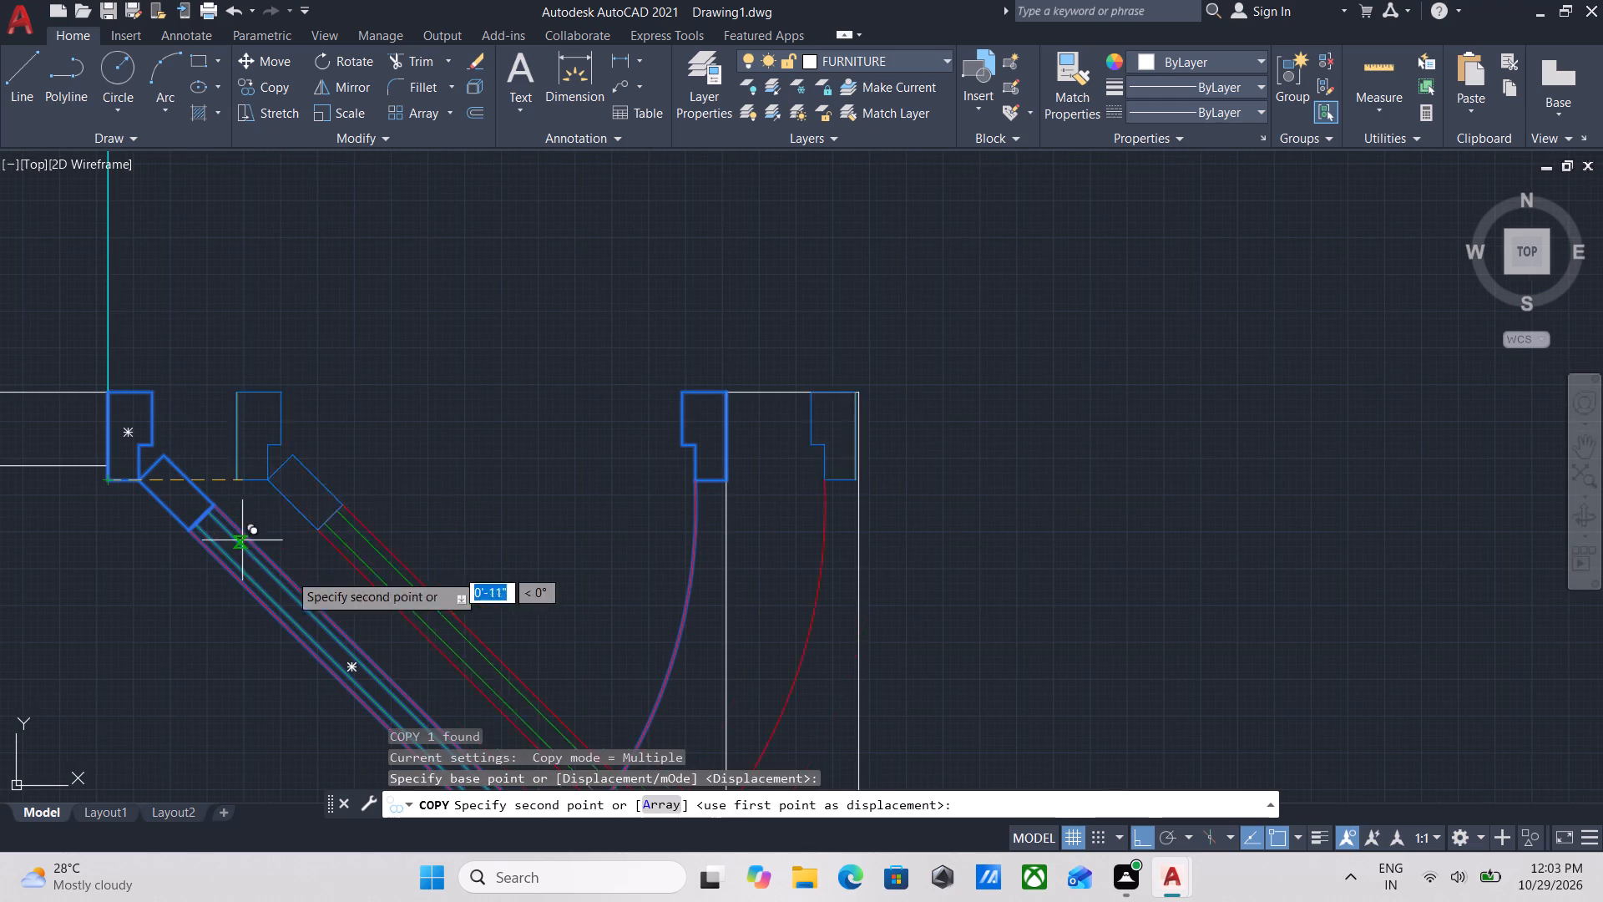
{"action": "key", "text": "F8"}
{"action": "scroll", "coordinate": [379, 581], "scroll_direction": "down", "scroll_amount": 3}
{"action": "middle_click_drag", "start_coordinate": [379, 581], "coordinate": [647, 341]}
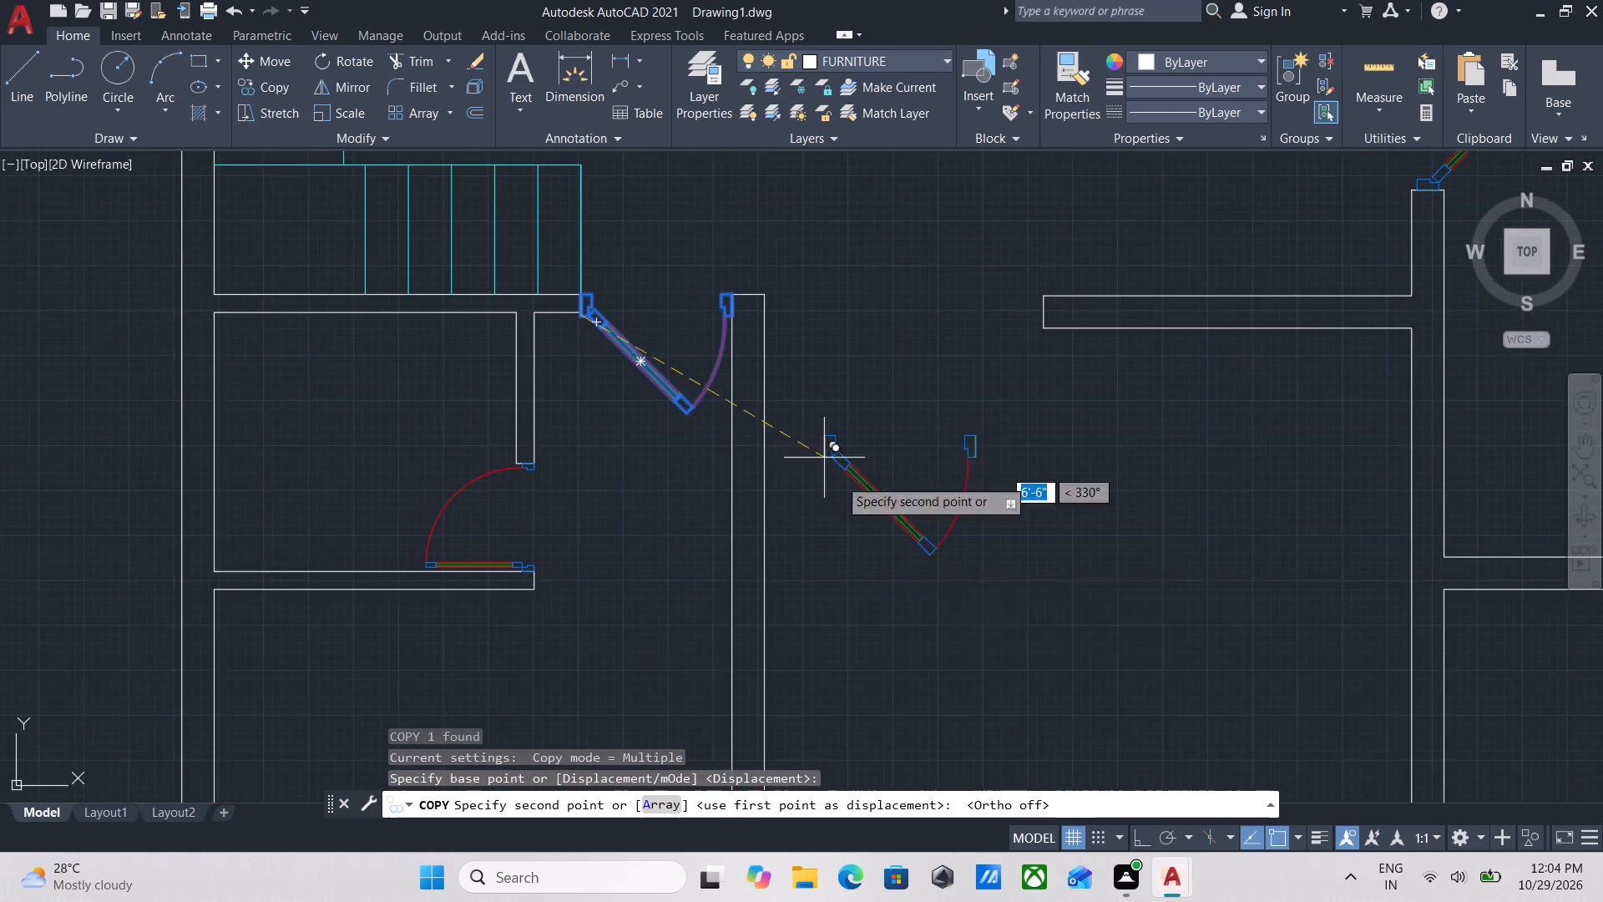
{"action": "middle_click_drag", "start_coordinate": [899, 623], "coordinate": [895, 406]}
{"action": "scroll", "coordinate": [766, 634], "scroll_direction": "up", "scroll_amount": 2}
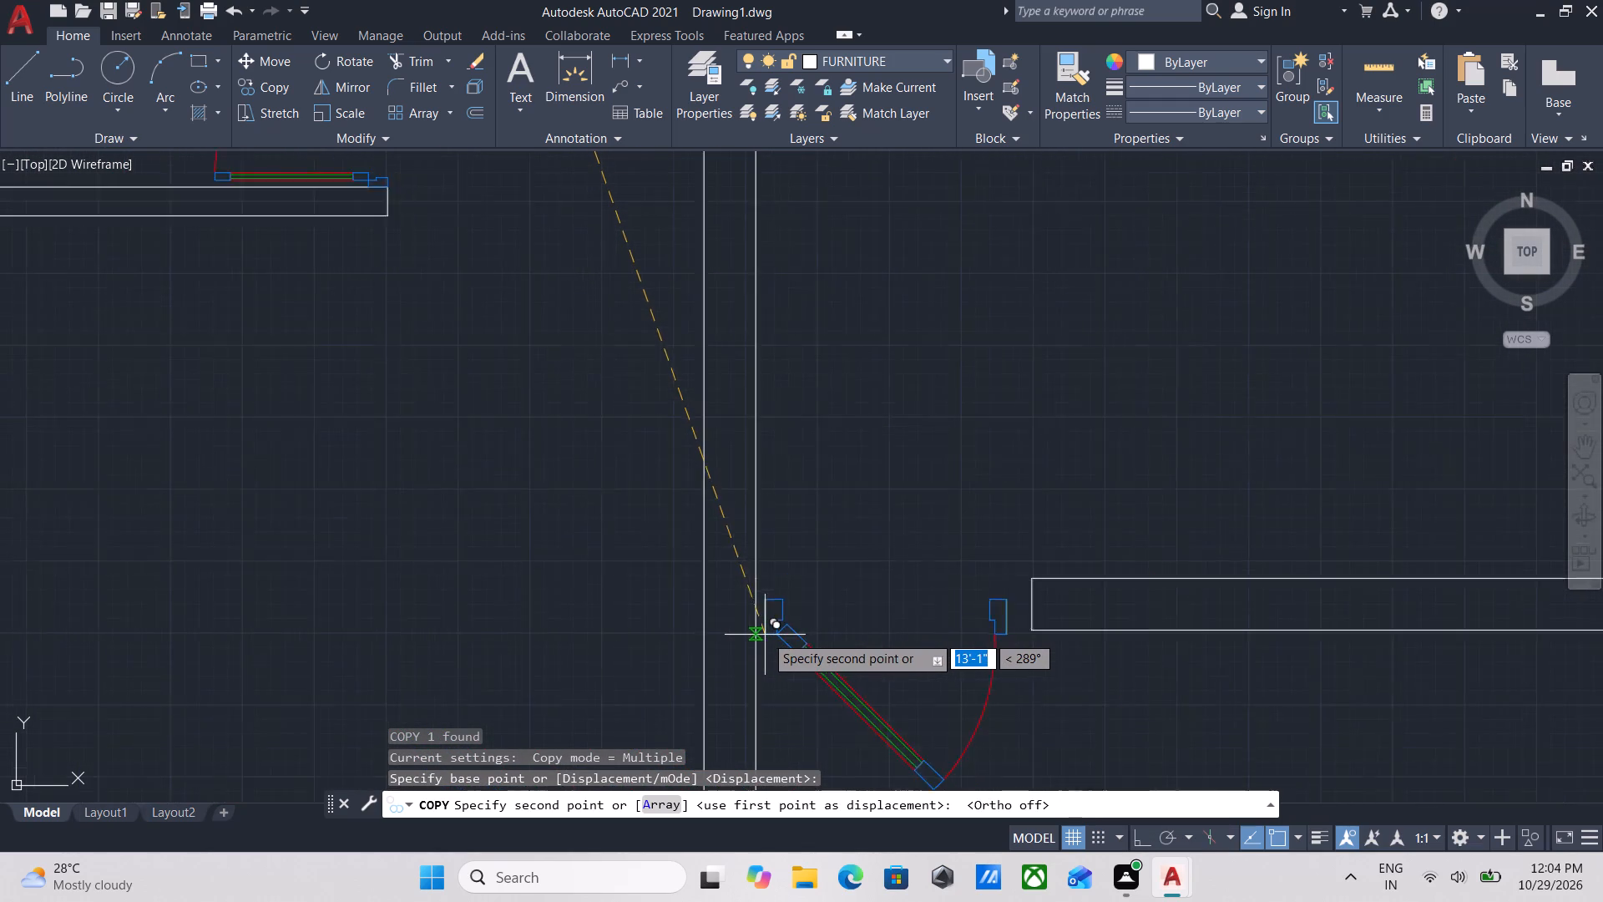
{"action": "left_click", "coordinate": [753, 626]}
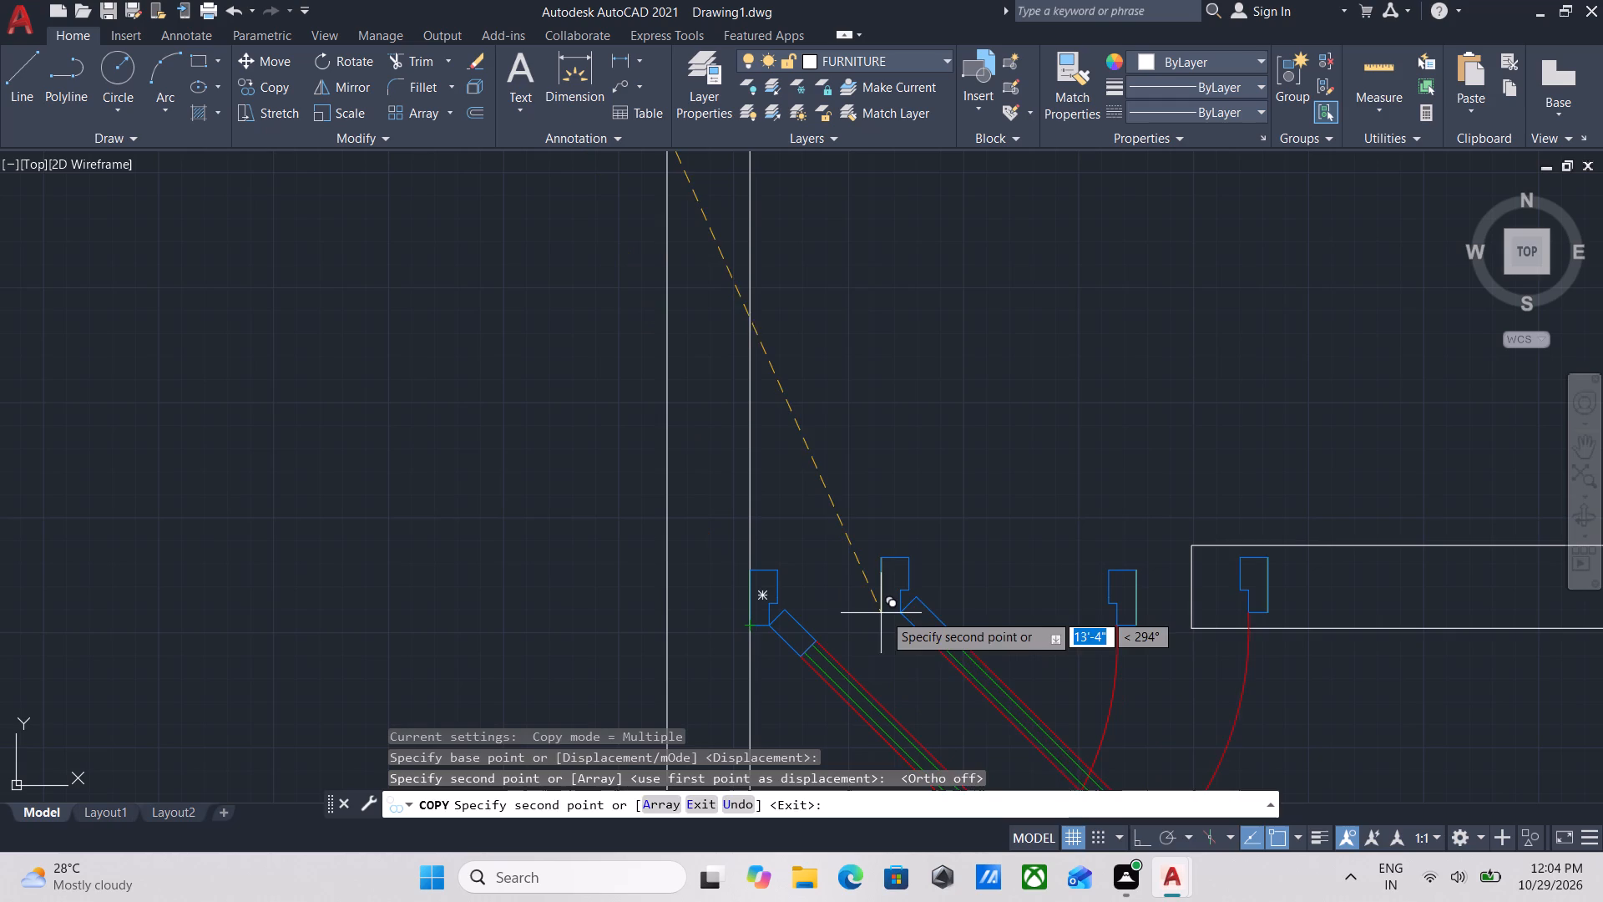
{"action": "key", "text": "Escape"}
Scale the copied lower central door by reference from its upper hinge-side jamb corner, with ortho on, so it spans to the opening's wall end.
{"action": "left_click_drag", "start_coordinate": [1171, 692], "coordinate": [1161, 688]}
{"action": "left_click", "coordinate": [1065, 647]}
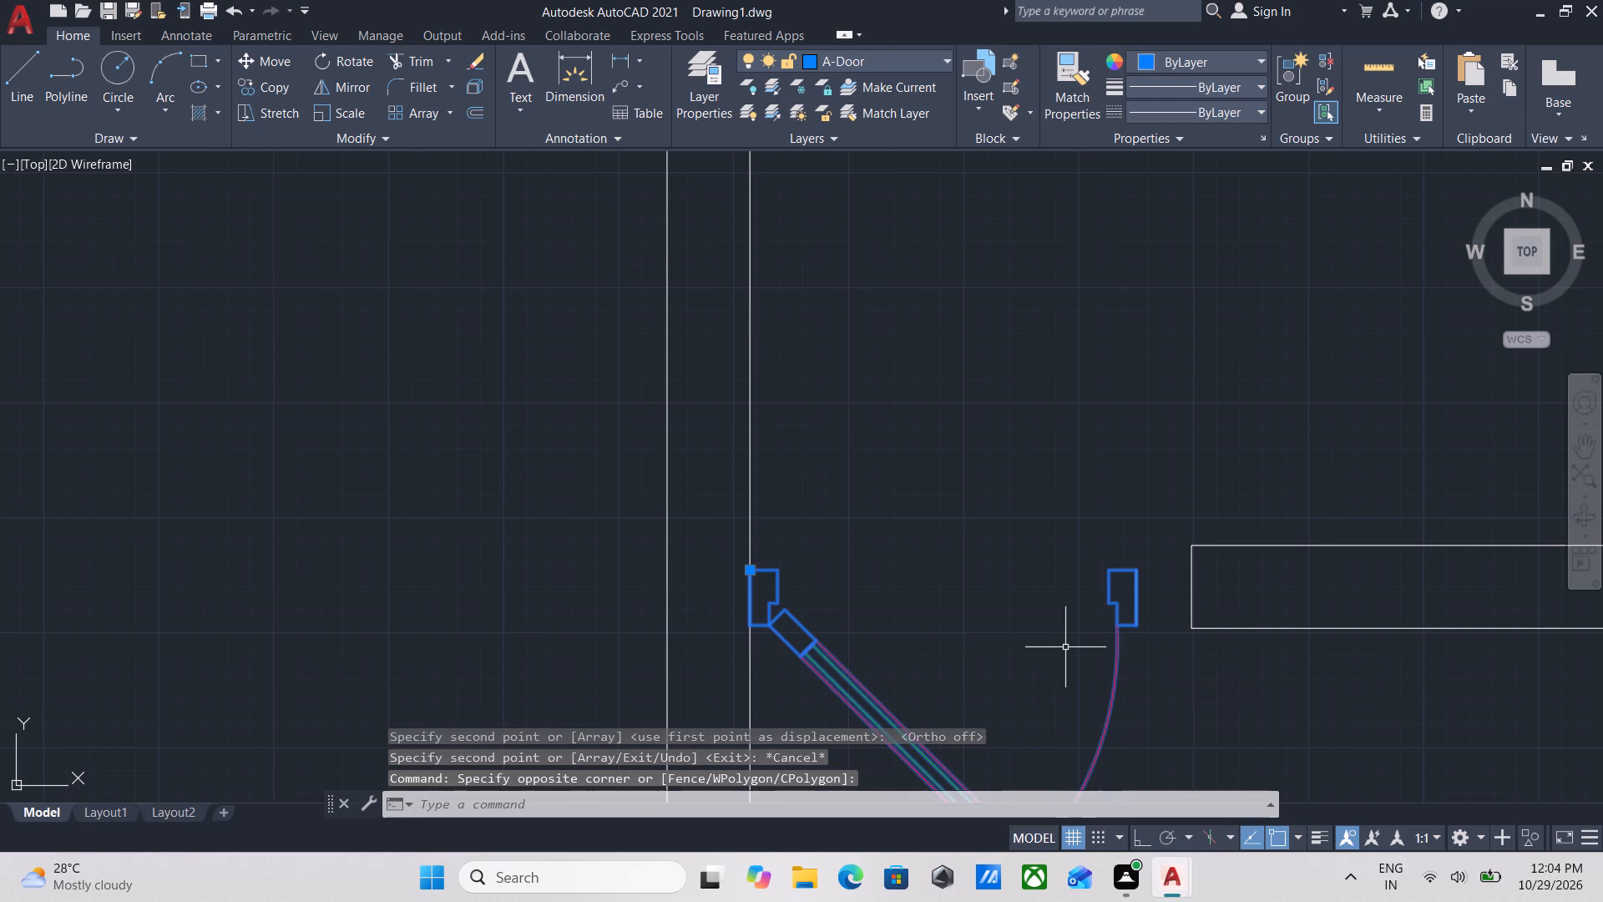
{"action": "type", "text": "SCALE"}
{"action": "key", "text": "Return"}
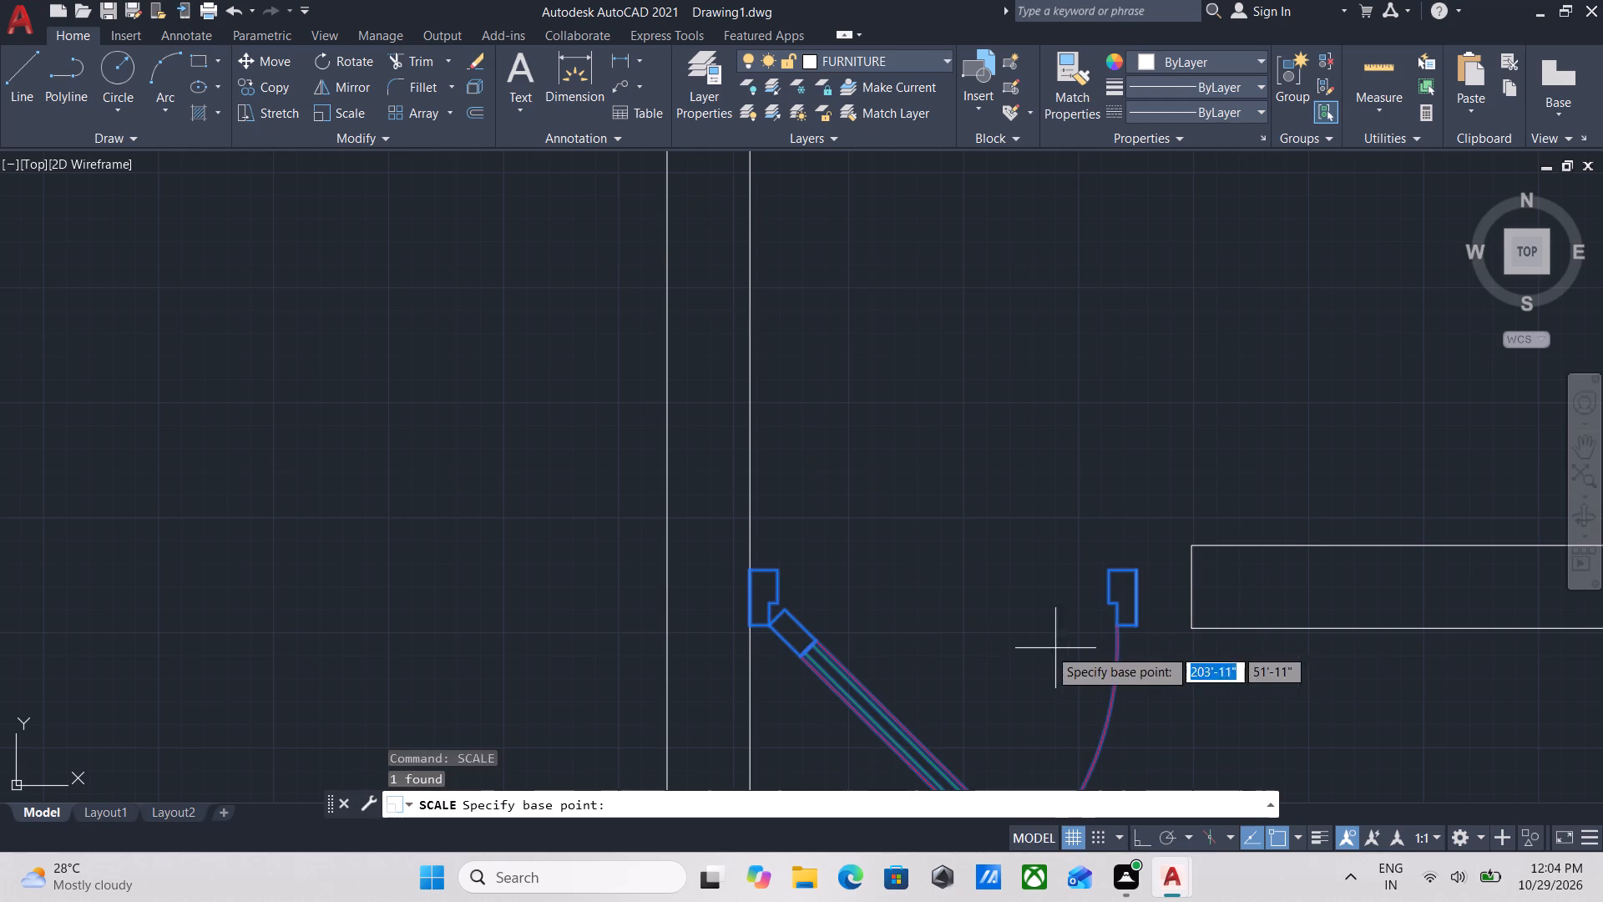
{"action": "scroll", "coordinate": [861, 593], "scroll_direction": "up", "scroll_amount": 2}
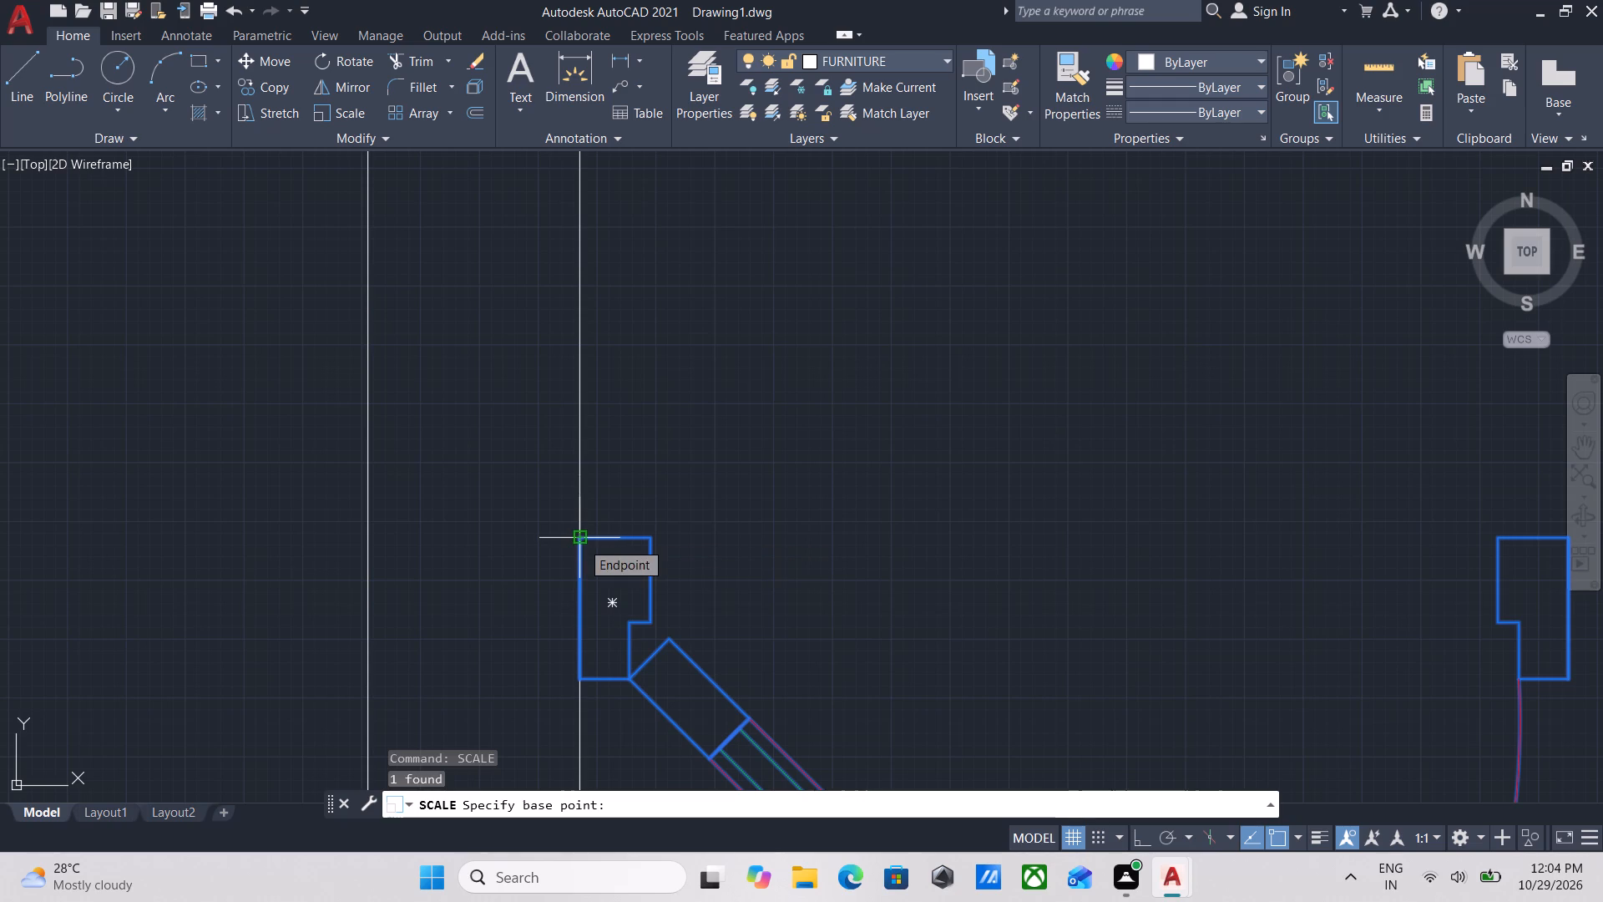
{"action": "left_click", "coordinate": [581, 541]}
{"action": "middle_click_drag", "start_coordinate": [1002, 537], "coordinate": [909, 543]}
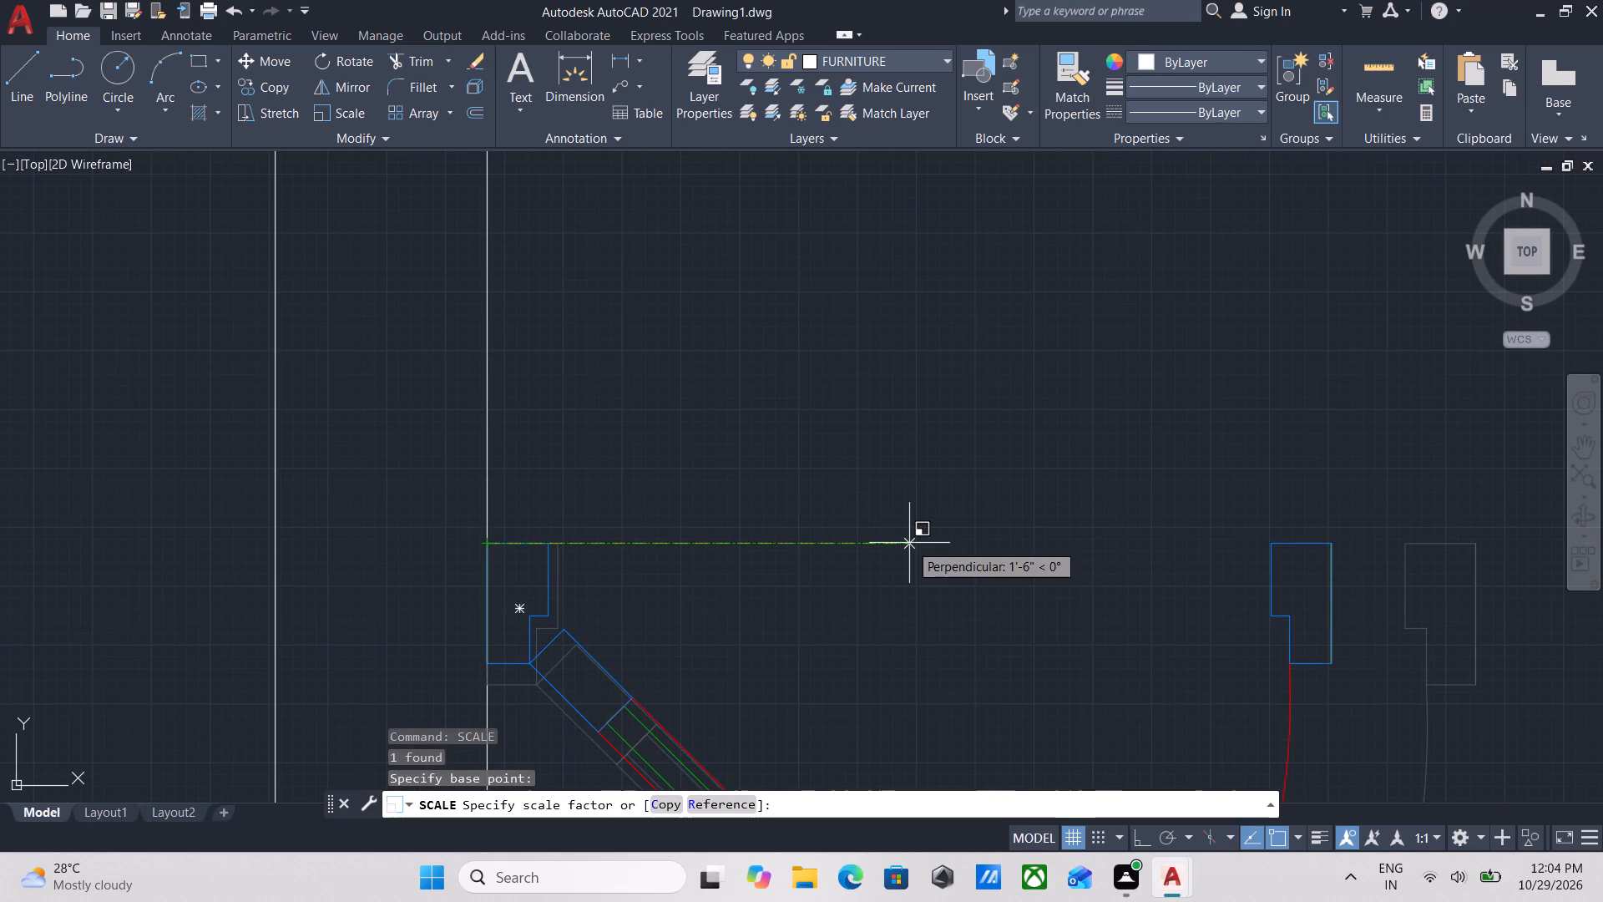
{"action": "key", "text": "F8"}
{"action": "middle_click_drag", "start_coordinate": [984, 535], "coordinate": [943, 533]}
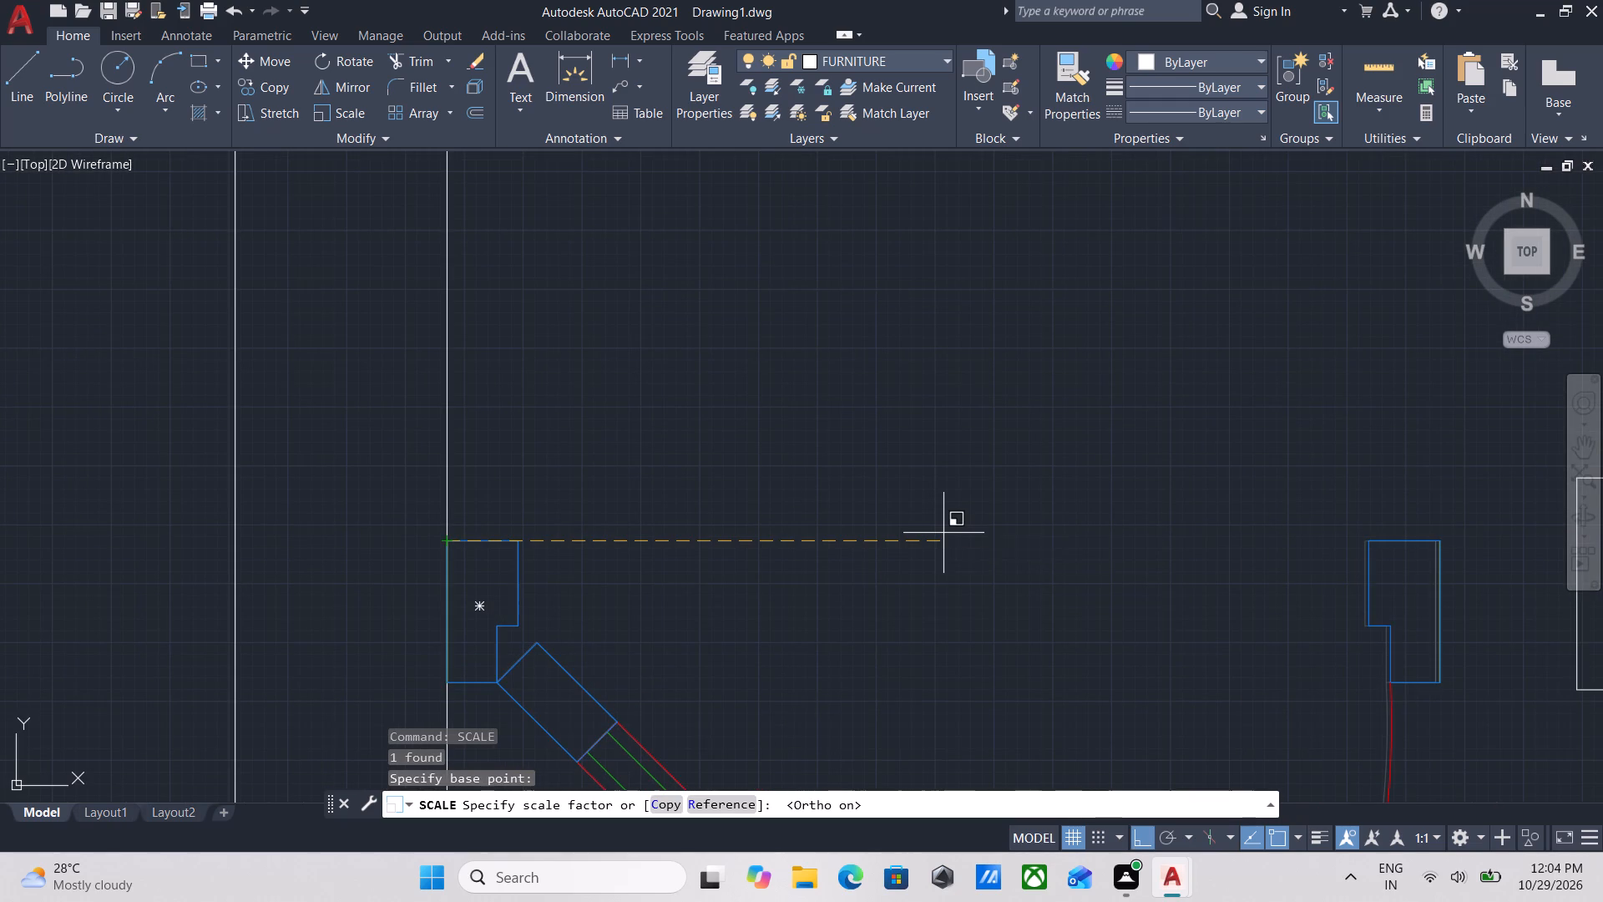
{"action": "key", "text": "r"}
{"action": "key", "text": "Return"}
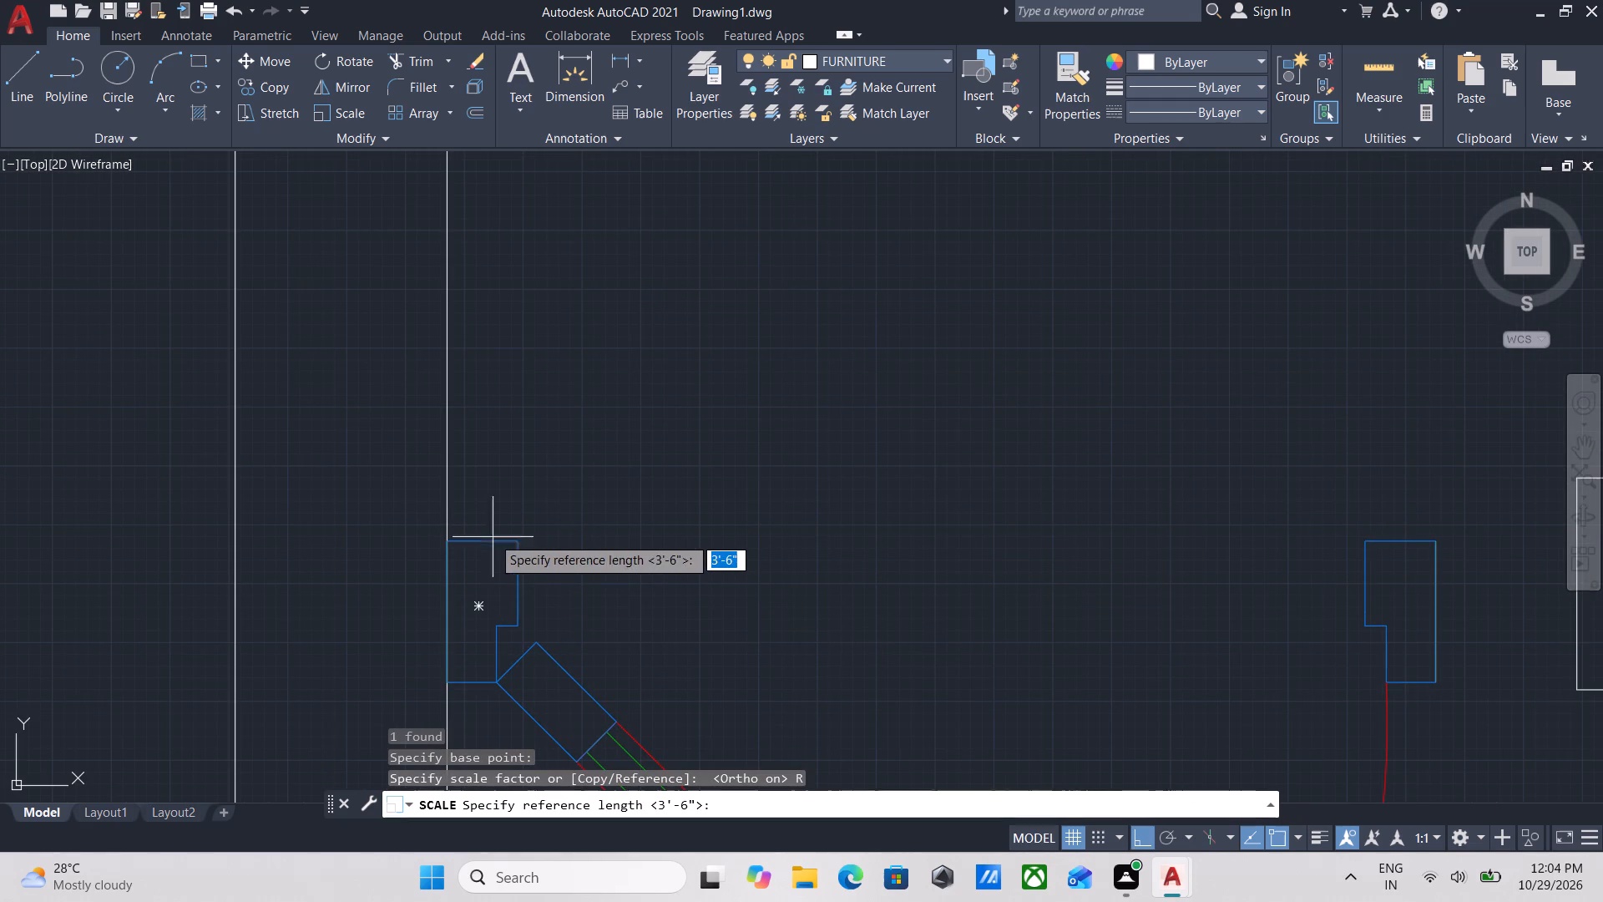
{"action": "left_click", "coordinate": [449, 537]}
{"action": "middle_click_drag", "start_coordinate": [619, 535], "coordinate": [385, 564]}
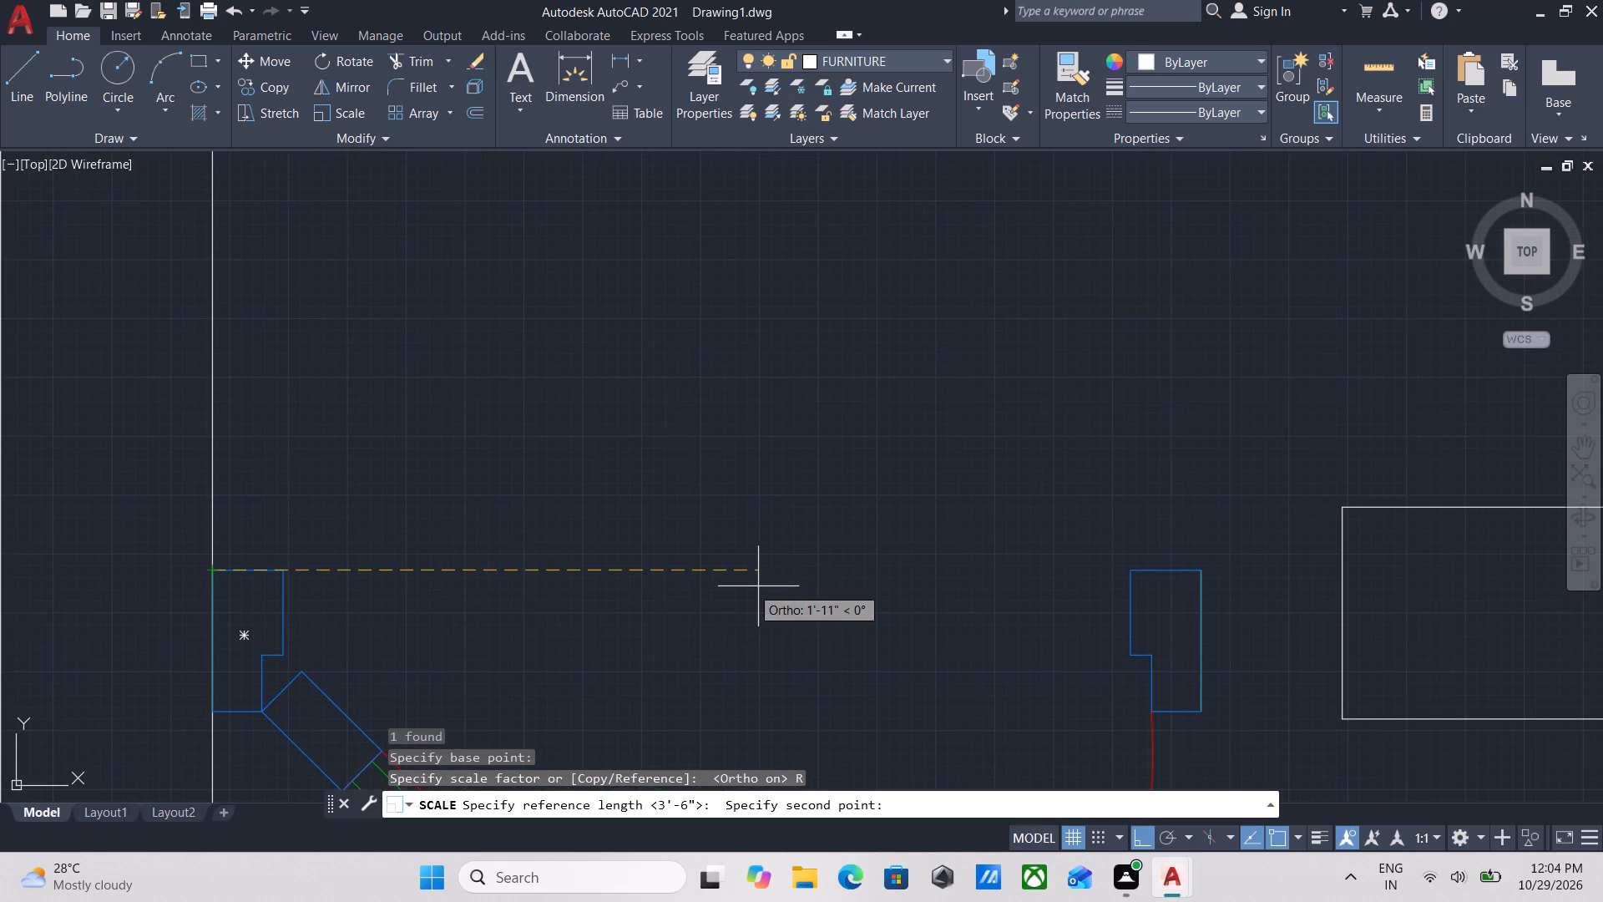
{"action": "left_click", "coordinate": [1206, 576]}
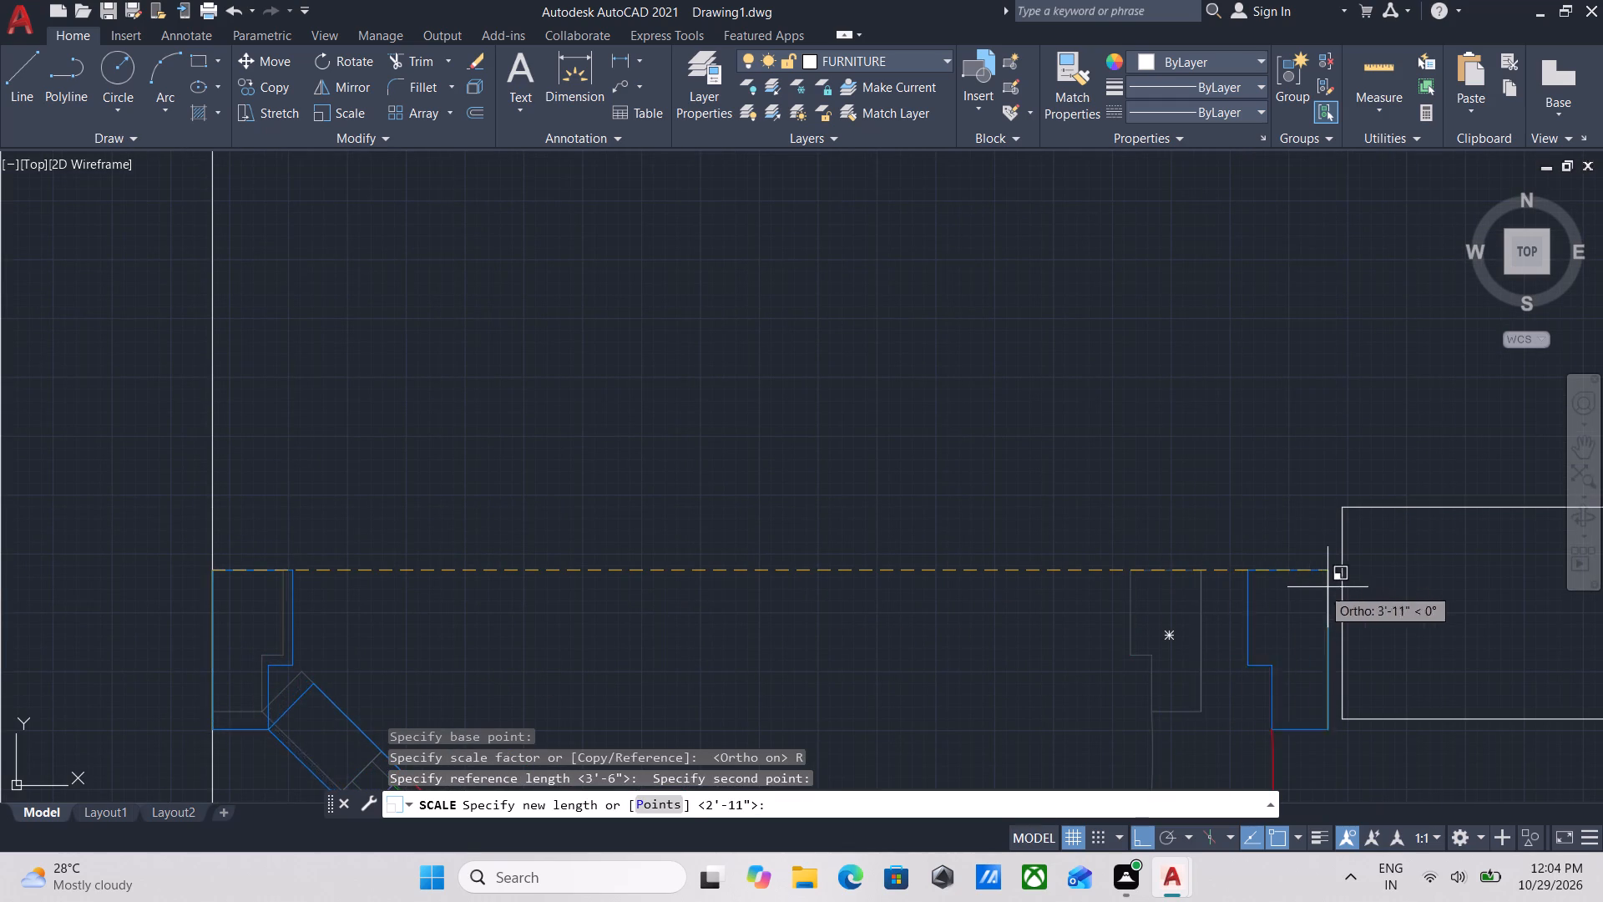
{"action": "left_click", "coordinate": [1343, 578]}
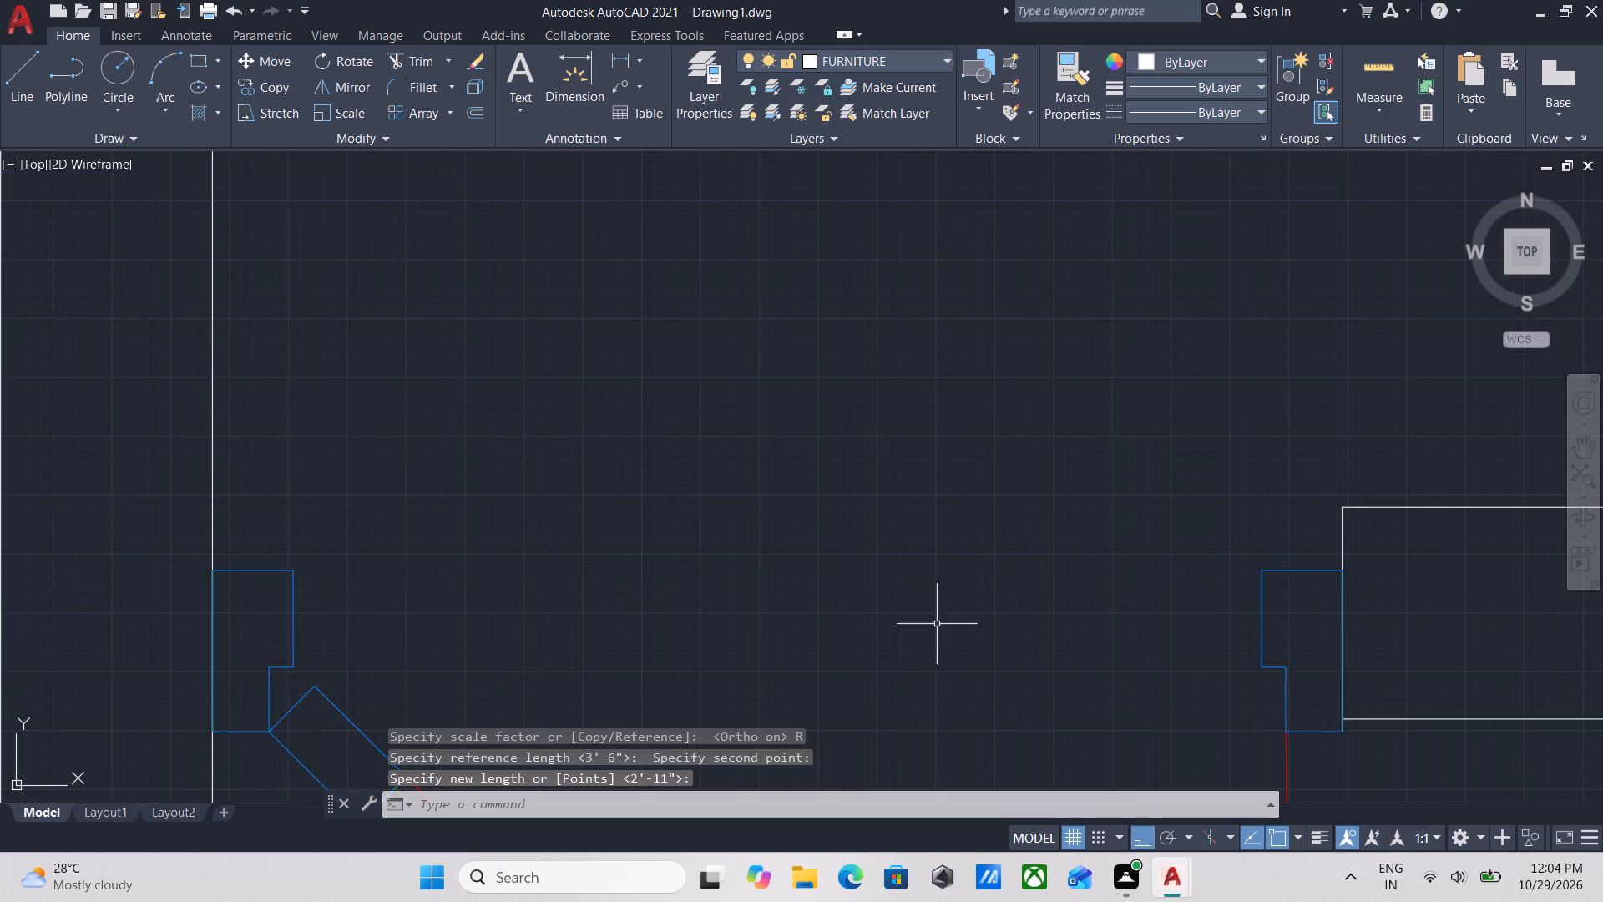
Examine the floor plan's rooms and openings to check the fitted doors and look for openings still unfilled.
{"action": "scroll", "coordinate": [930, 624], "scroll_direction": "down", "scroll_amount": 4}
{"action": "middle_click_drag", "start_coordinate": [836, 621], "coordinate": [903, 519]}
{"action": "scroll", "coordinate": [851, 591], "scroll_direction": "down", "scroll_amount": 1}
{"action": "middle_click_drag", "start_coordinate": [849, 591], "coordinate": [872, 529]}
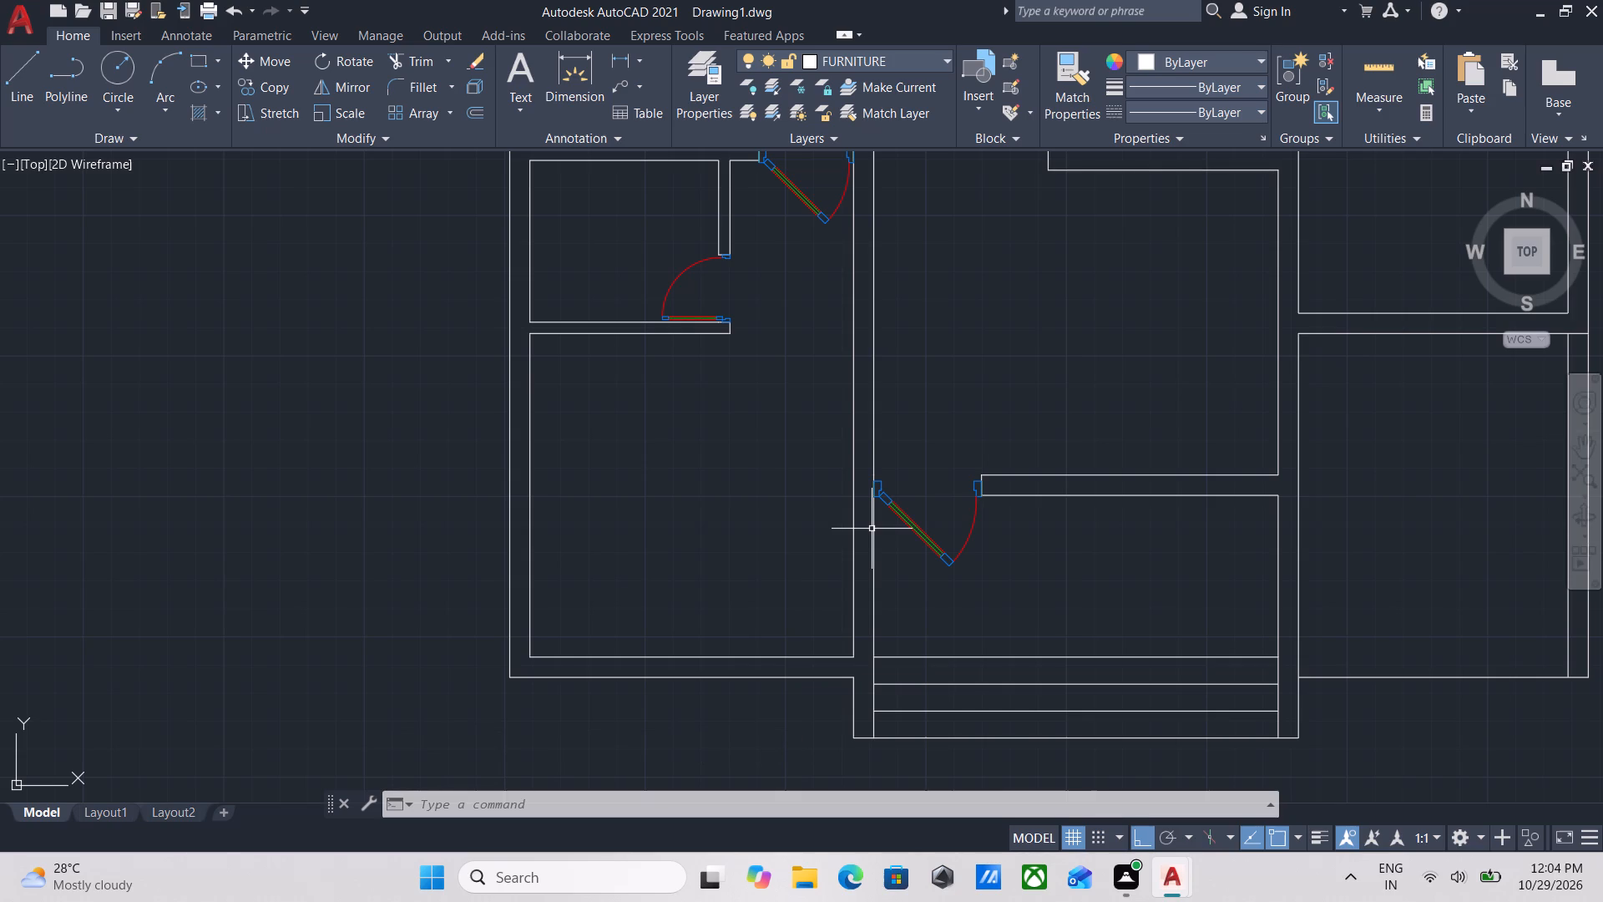
{"action": "scroll", "coordinate": [999, 447], "scroll_direction": "down", "scroll_amount": 2}
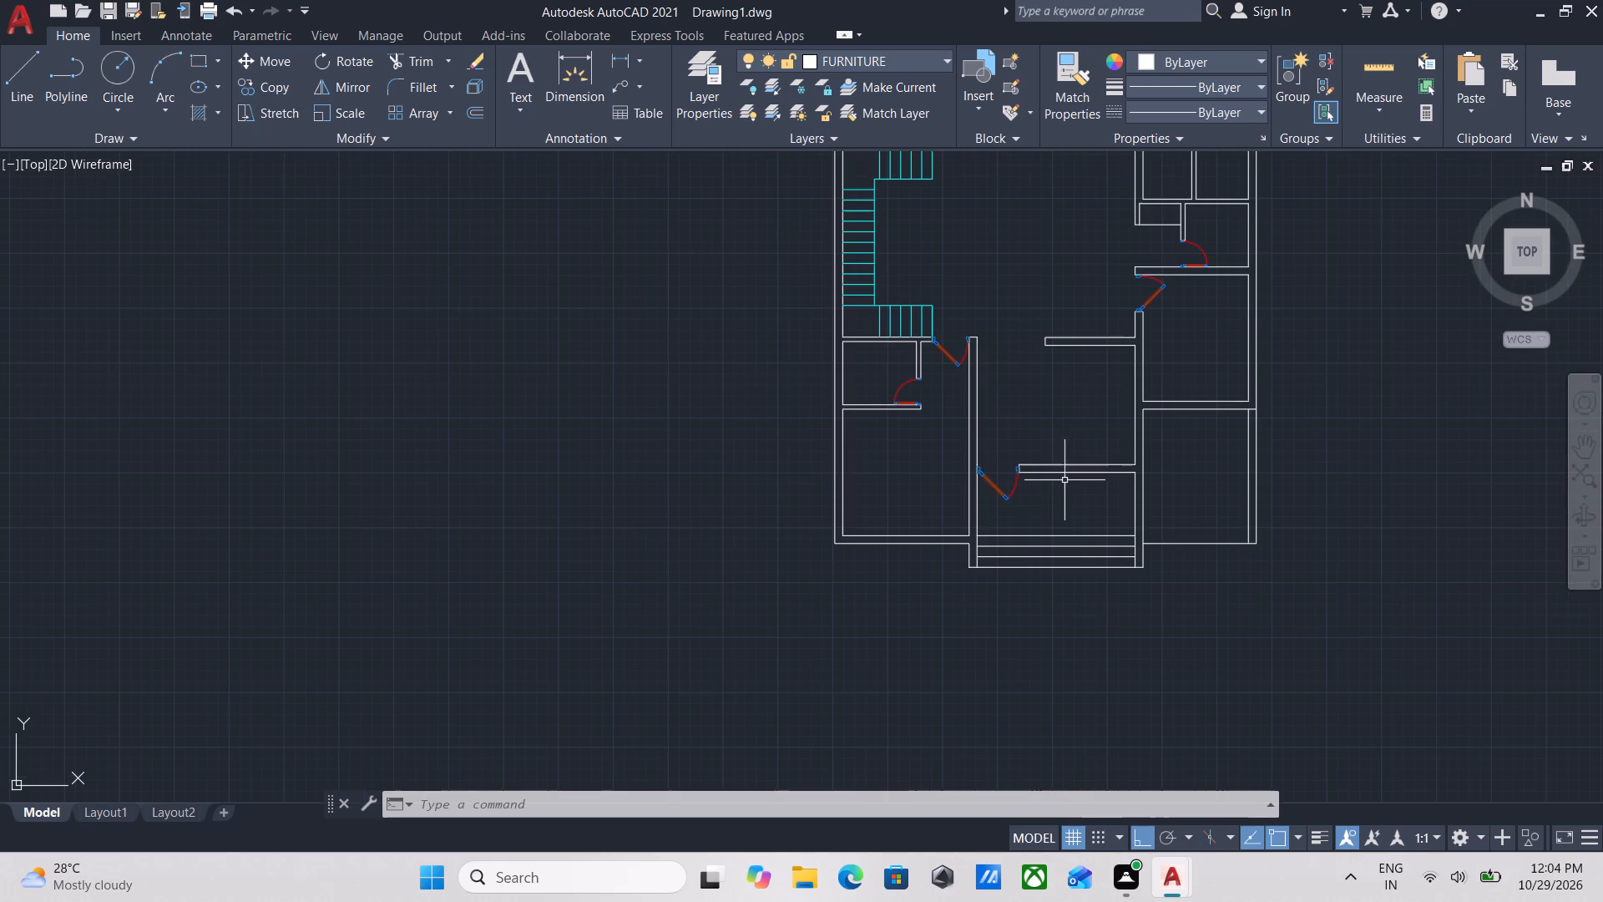
{"action": "scroll", "coordinate": [1048, 512], "scroll_direction": "up", "scroll_amount": 2}
{"action": "middle_click_drag", "start_coordinate": [1034, 406], "coordinate": [934, 600]}
{"action": "middle_click_drag", "start_coordinate": [1011, 489], "coordinate": [986, 488]}
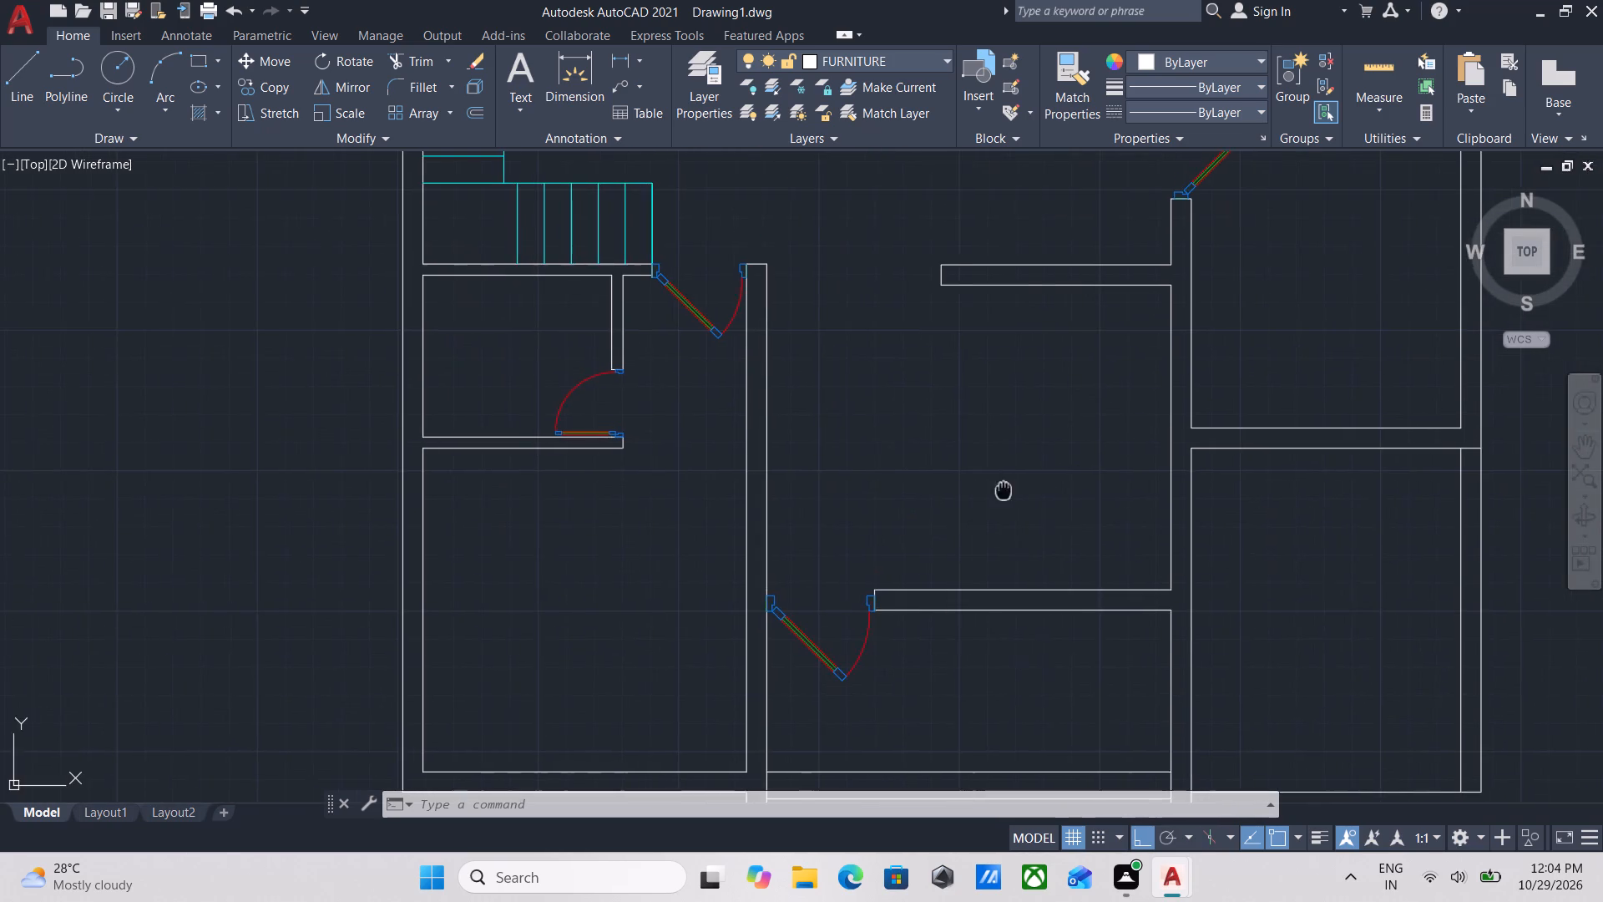
{"action": "middle_click_drag", "start_coordinate": [986, 488], "coordinate": [888, 475]}
{"action": "scroll", "coordinate": [938, 487], "scroll_direction": "down", "scroll_amount": 2}
{"action": "middle_click", "coordinate": [928, 473]}
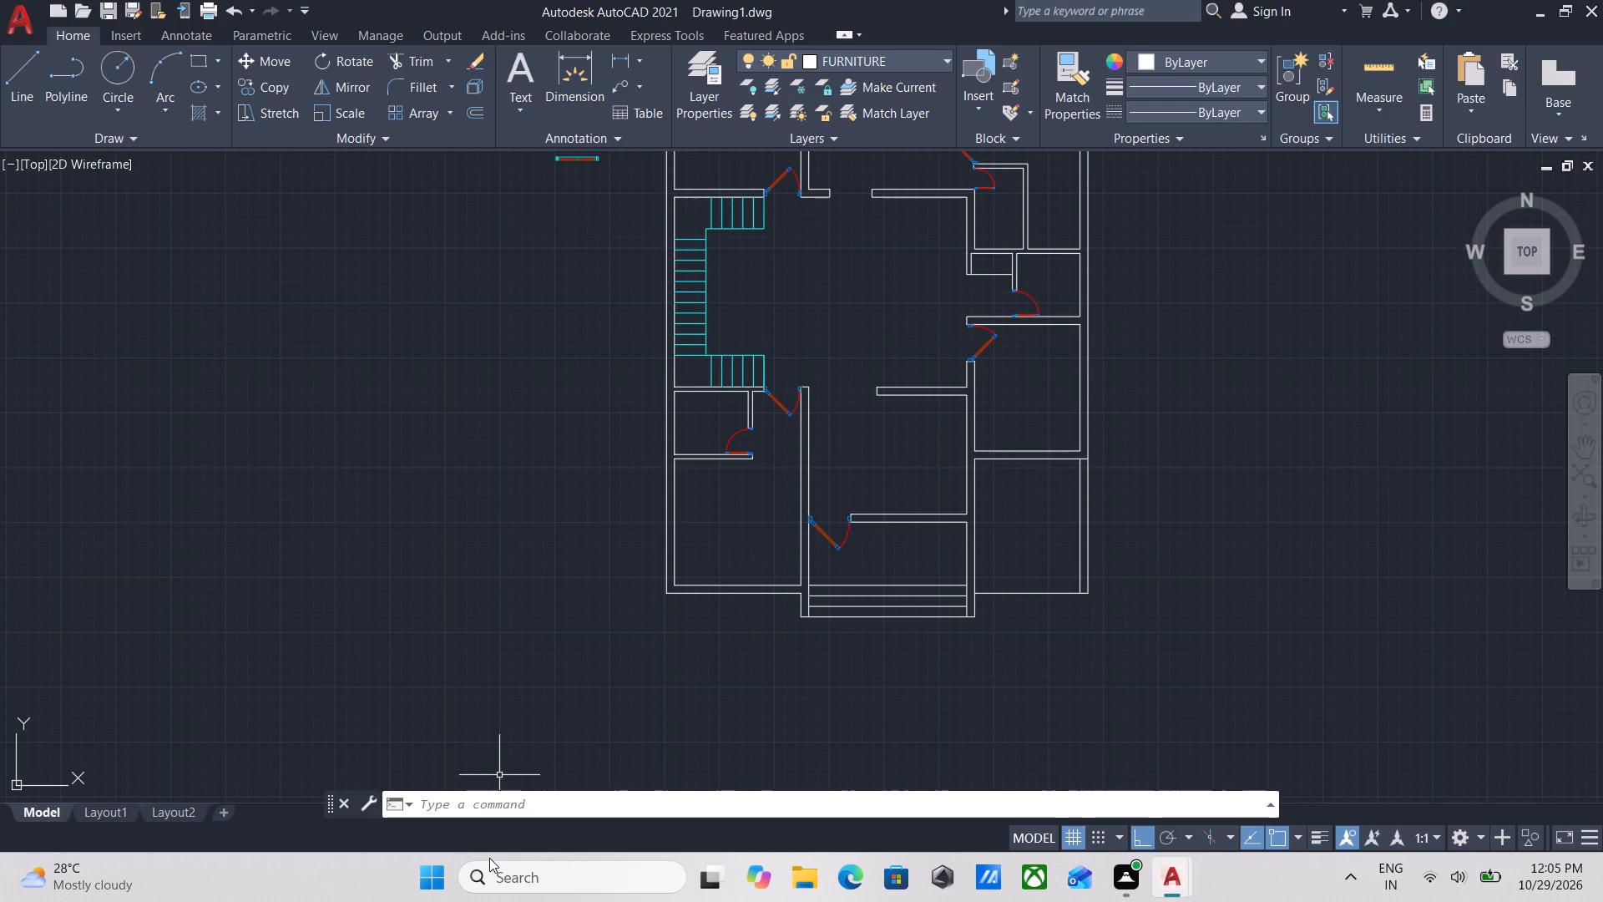
{"action": "middle_click_drag", "start_coordinate": [520, 737], "coordinate": [521, 763]}
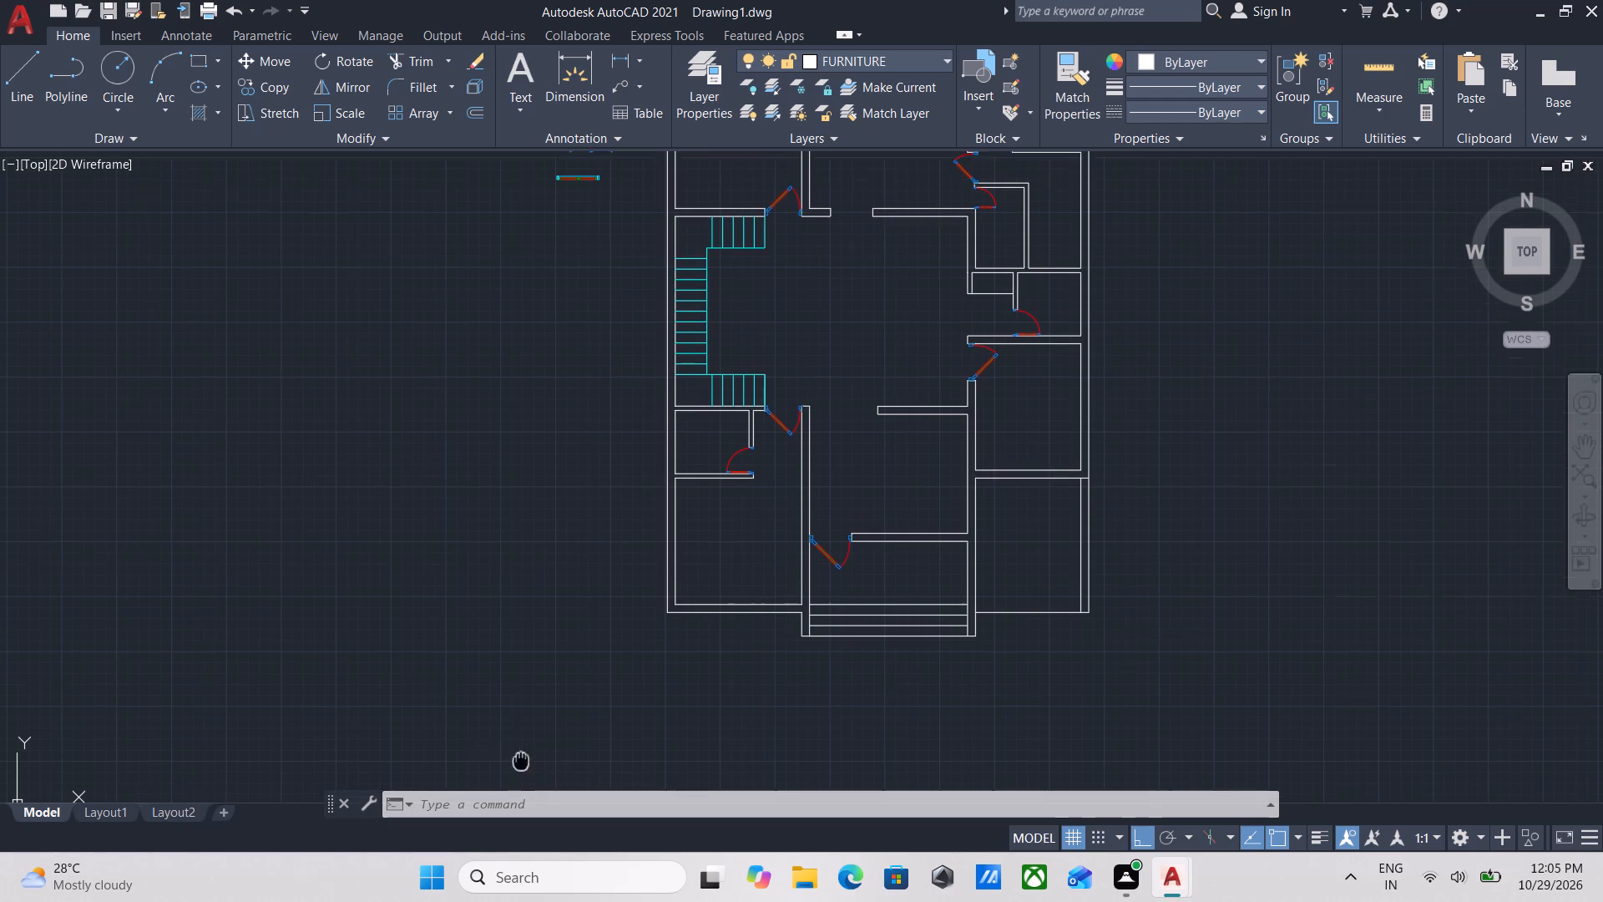
{"action": "middle_click_drag", "start_coordinate": [521, 763], "coordinate": [577, 898]}
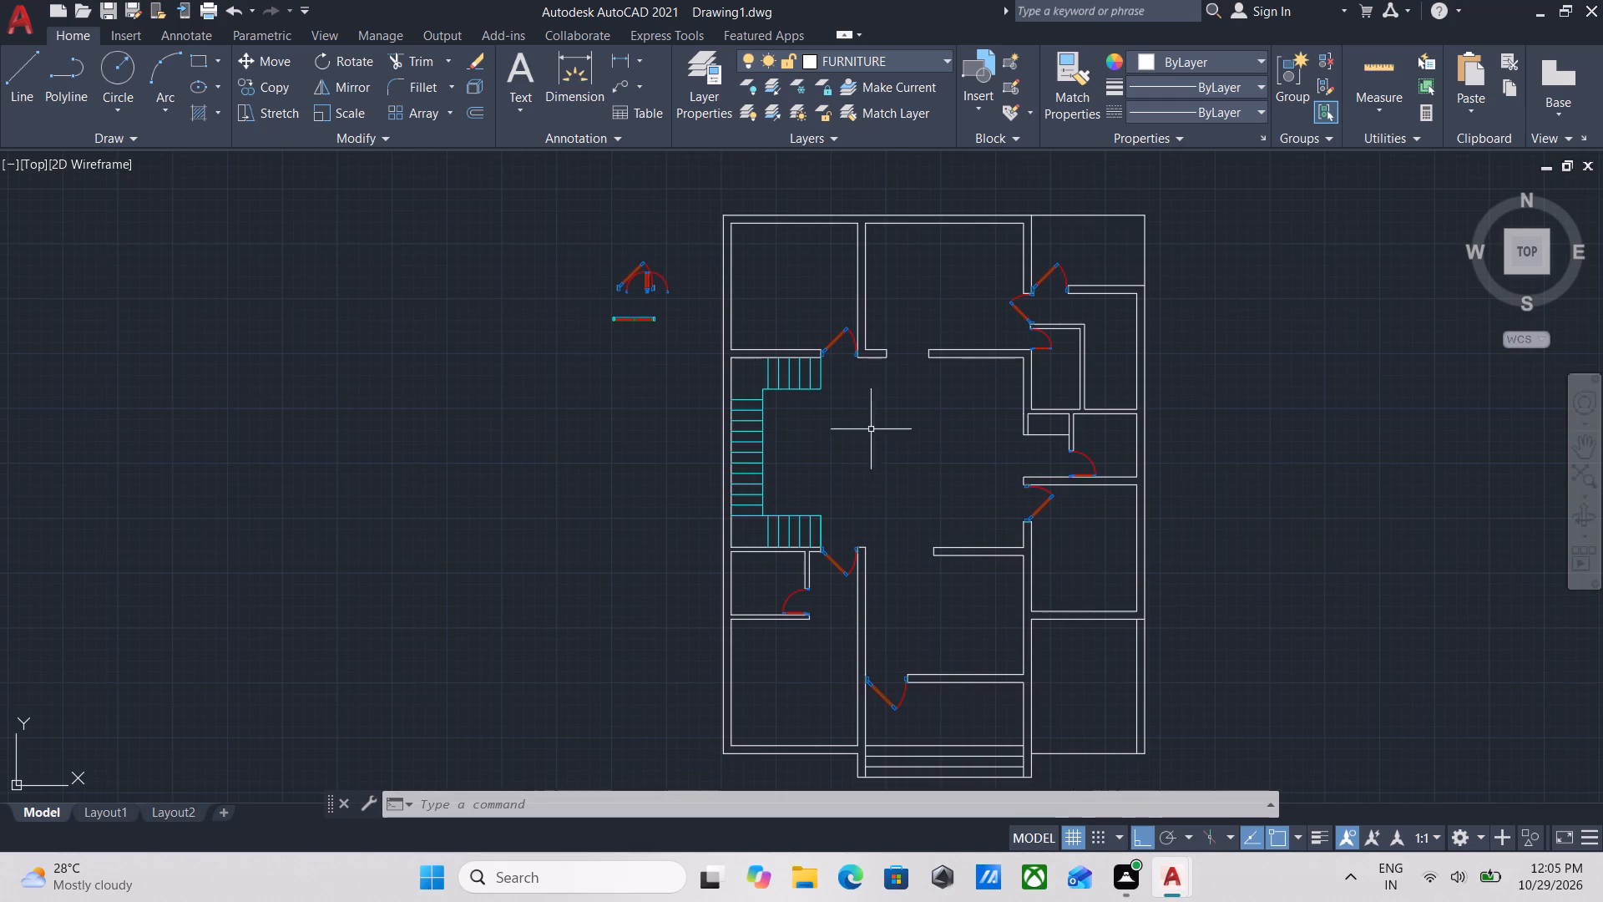
{"action": "middle_click_drag", "start_coordinate": [883, 424], "coordinate": [884, 469]}
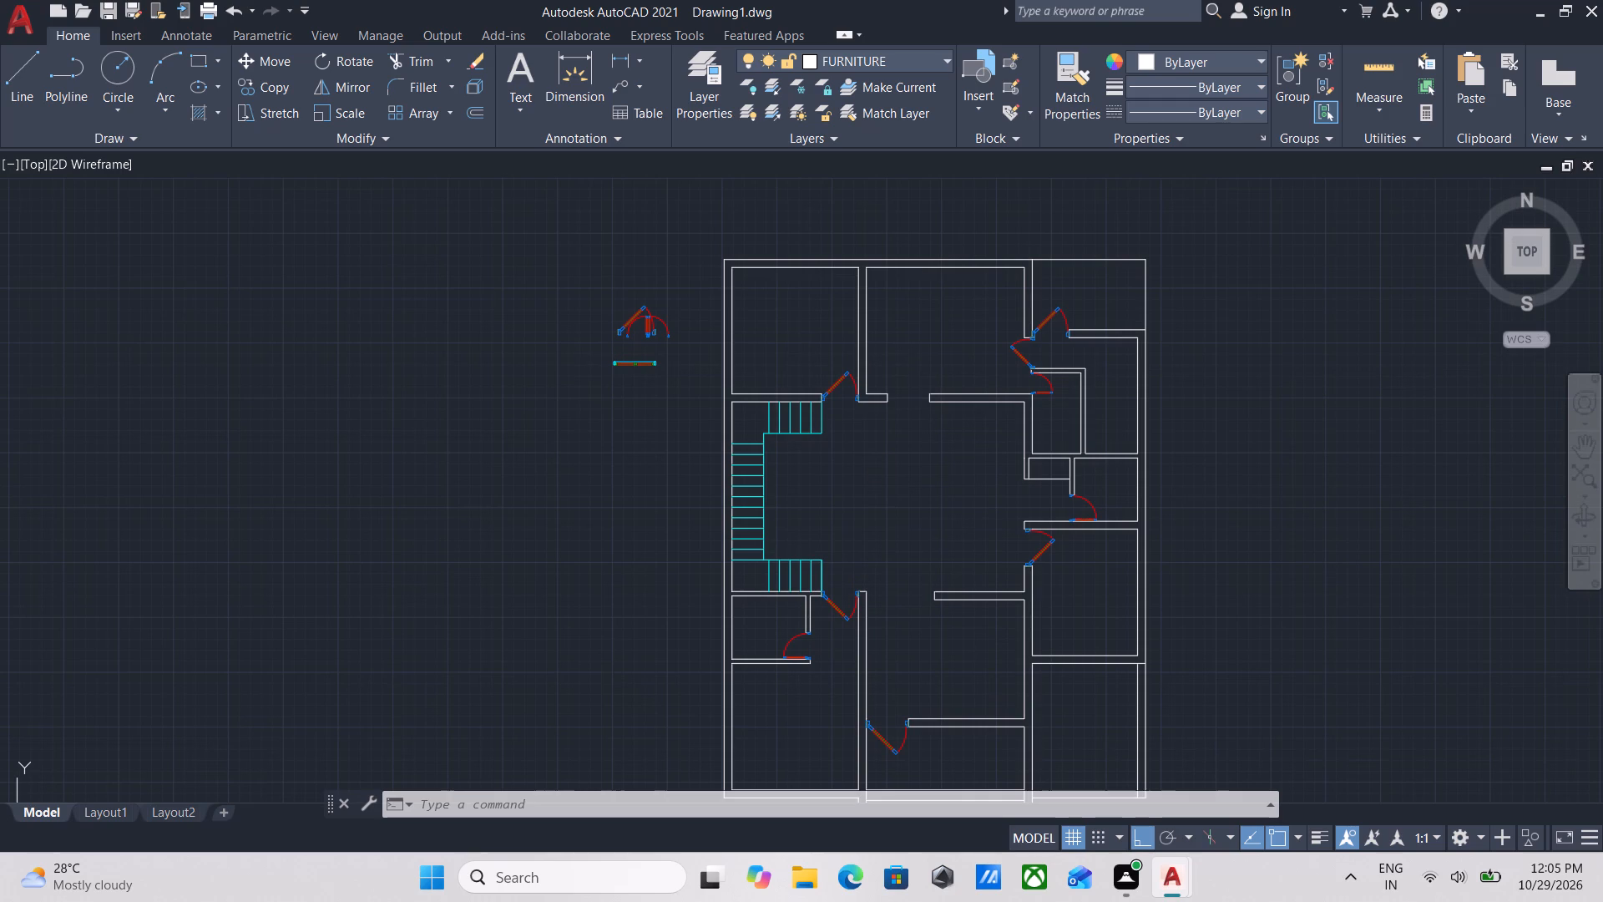
{"action": "middle_click_drag", "start_coordinate": [850, 535], "coordinate": [882, 393]}
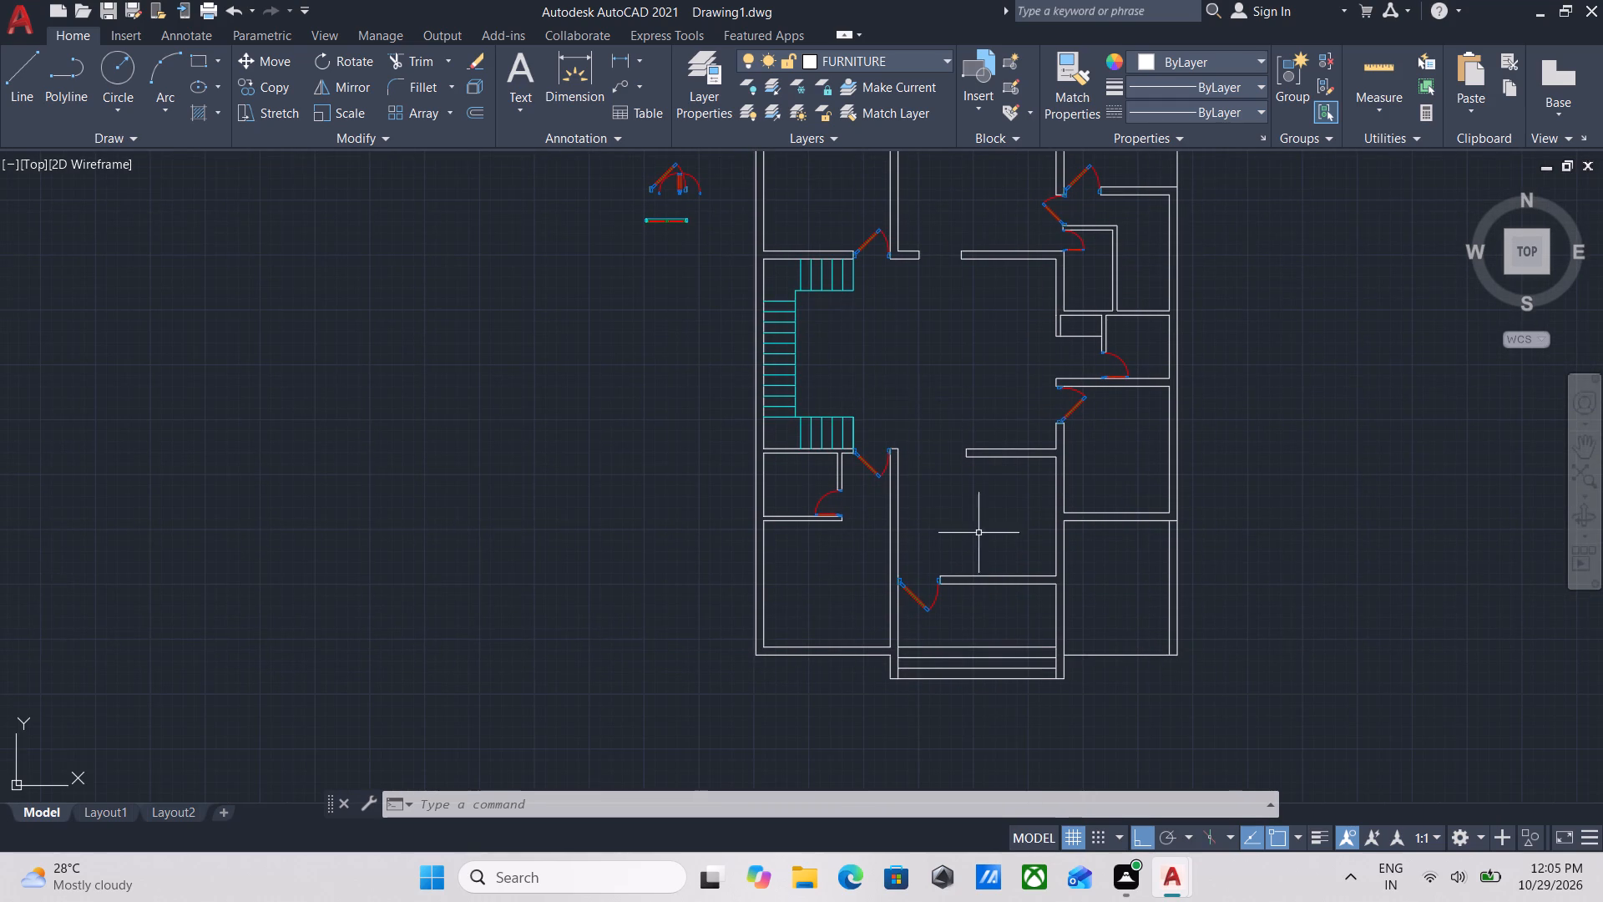
{"action": "middle_click_drag", "start_coordinate": [968, 595], "coordinate": [956, 463]}
{"action": "middle_click_drag", "start_coordinate": [1161, 449], "coordinate": [1161, 449]}
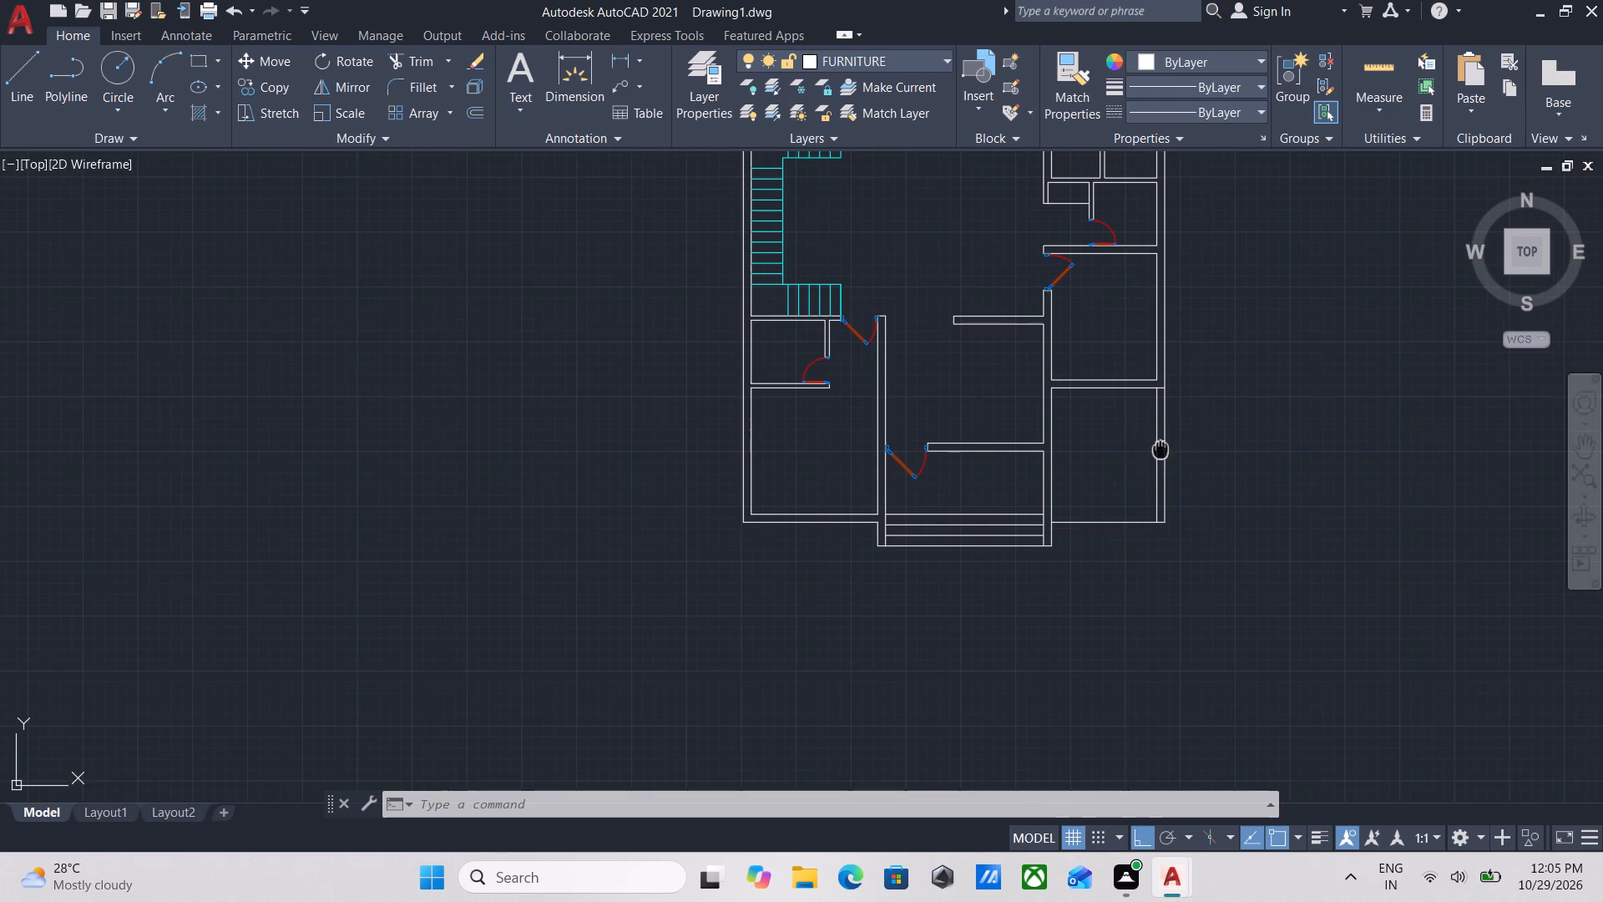
{"action": "middle_click_drag", "start_coordinate": [1161, 449], "coordinate": [1084, 650]}
{"action": "scroll", "coordinate": [1038, 536], "scroll_direction": "up", "scroll_amount": 1}
{"action": "middle_click_drag", "start_coordinate": [1038, 536], "coordinate": [1044, 580]}
{"action": "scroll", "coordinate": [551, 448], "scroll_direction": "down", "scroll_amount": 1}
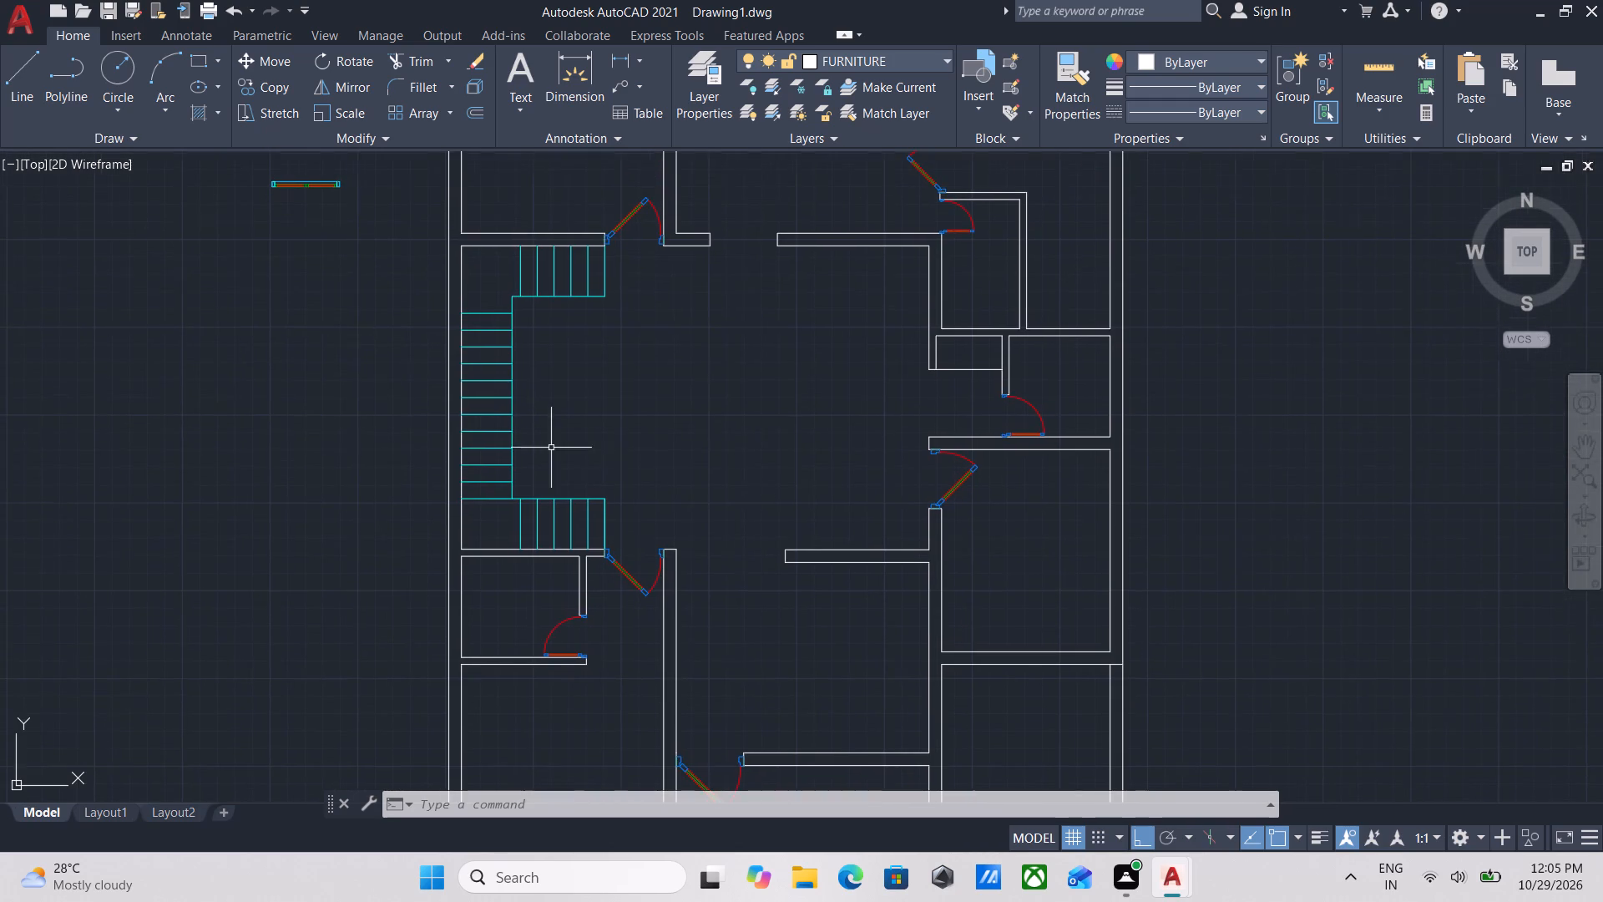
Scale the two-panel block below the spare doors outside the plan by reference from its lower-left corner, with a new overall length of 4'.
{"action": "middle_click", "coordinate": [551, 448]}
{"action": "middle_click_drag", "start_coordinate": [409, 338], "coordinate": [730, 475]}
{"action": "scroll", "coordinate": [727, 391], "scroll_direction": "up", "scroll_amount": 2}
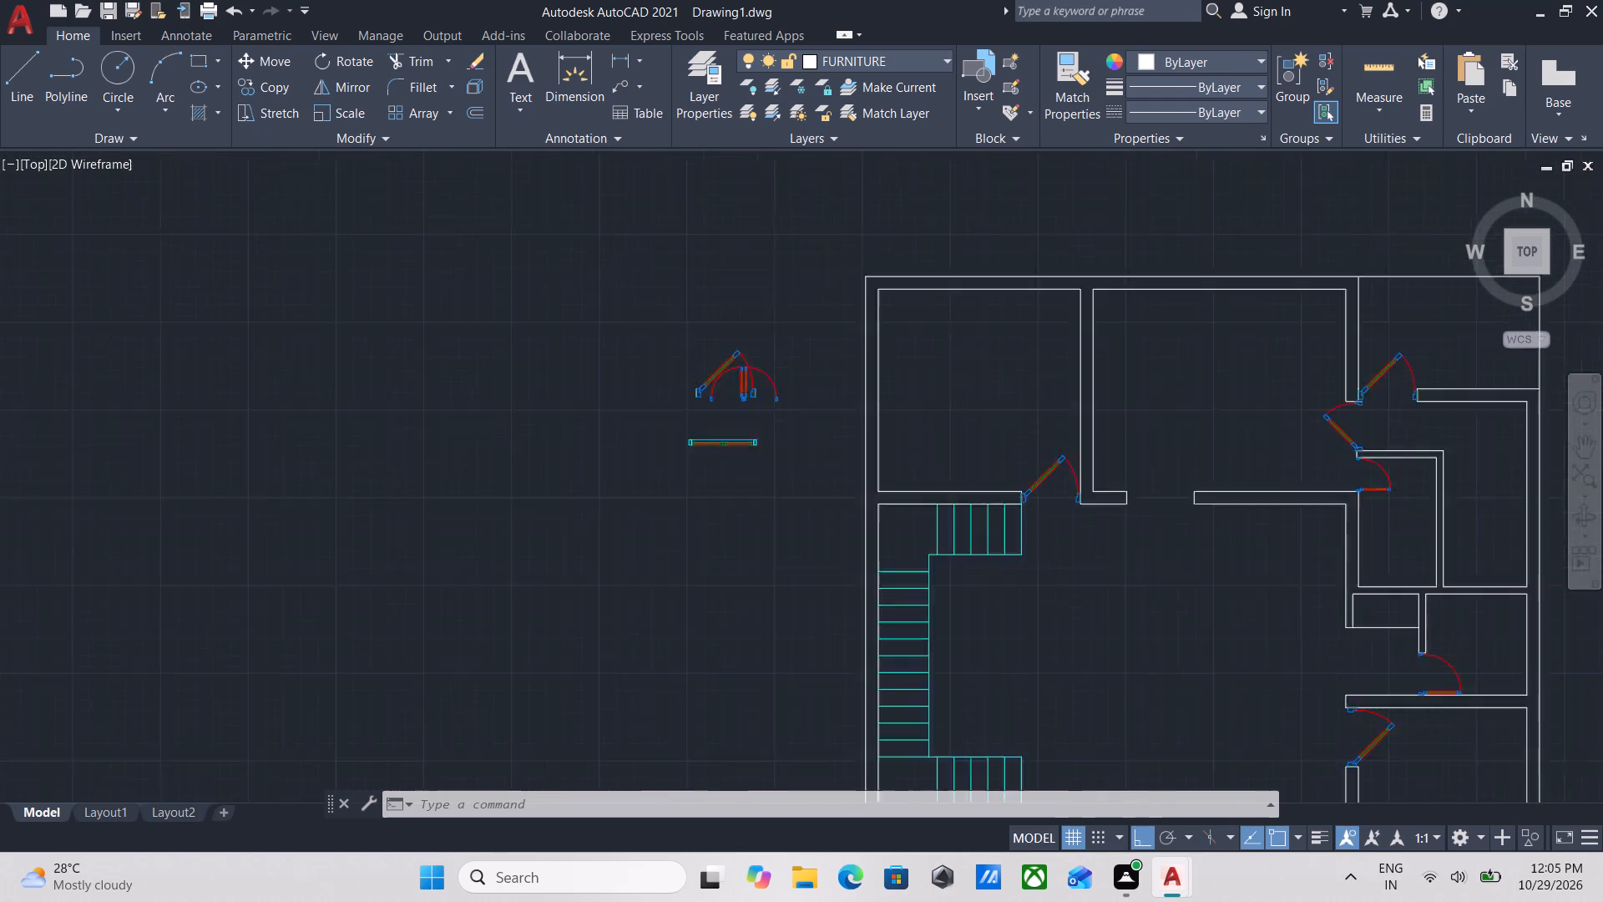
{"action": "scroll", "coordinate": [727, 392], "scroll_direction": "up", "scroll_amount": 2}
{"action": "scroll", "coordinate": [732, 555], "scroll_direction": "up", "scroll_amount": 1}
{"action": "left_click_drag", "start_coordinate": [817, 736], "coordinate": [801, 728]}
{"action": "left_click", "coordinate": [573, 553]}
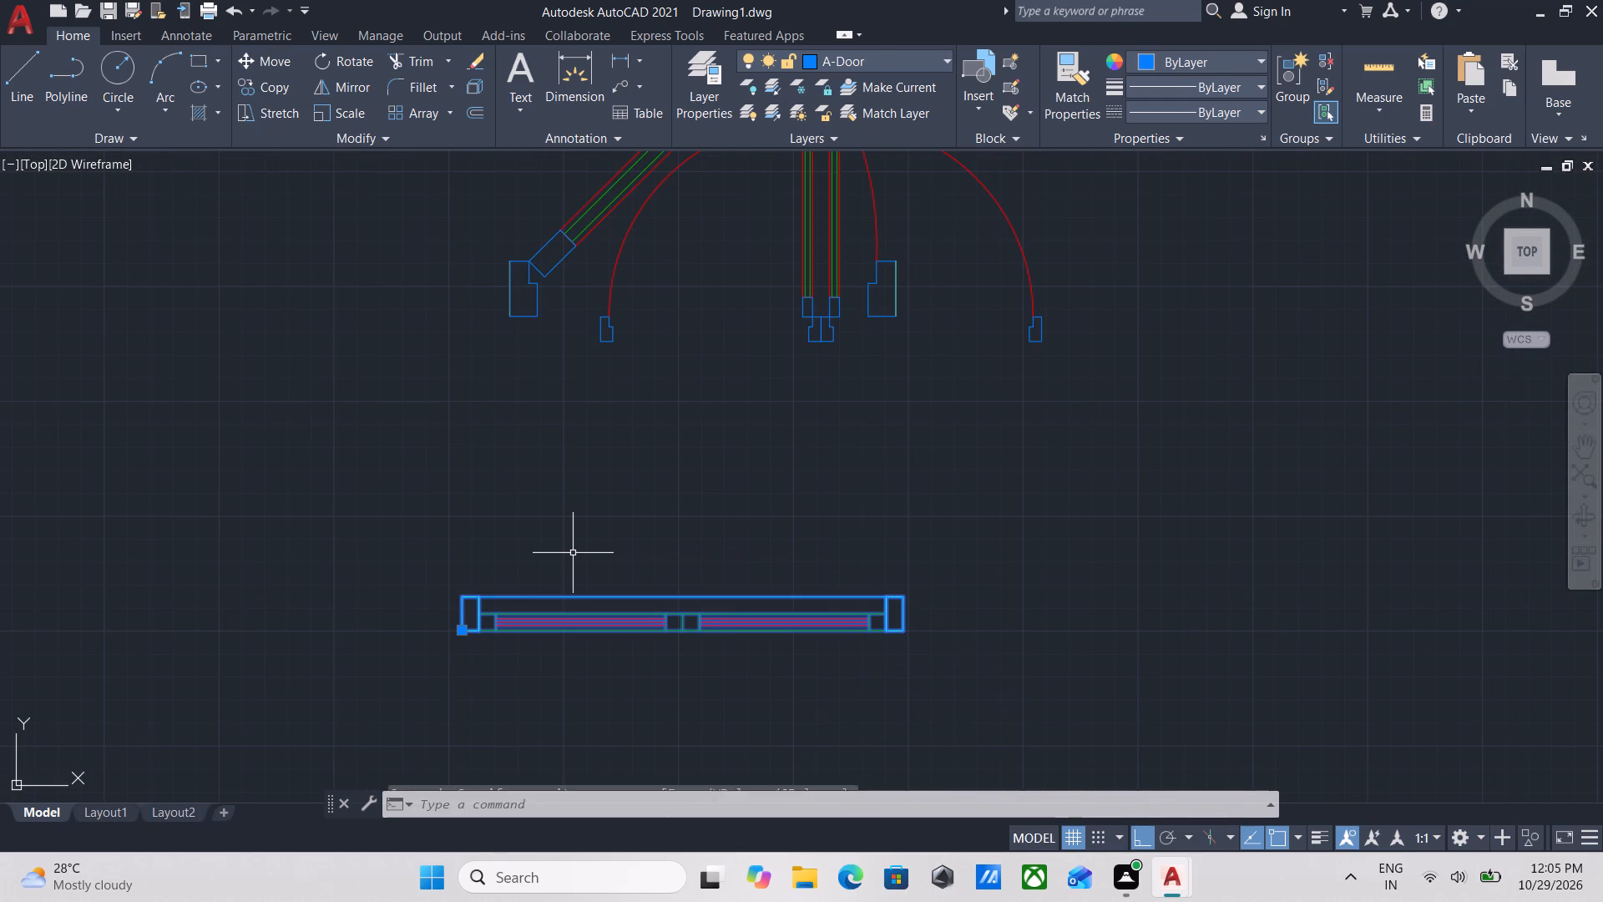
{"action": "type", "text": "SCAL"}
{"action": "key", "text": "e"}
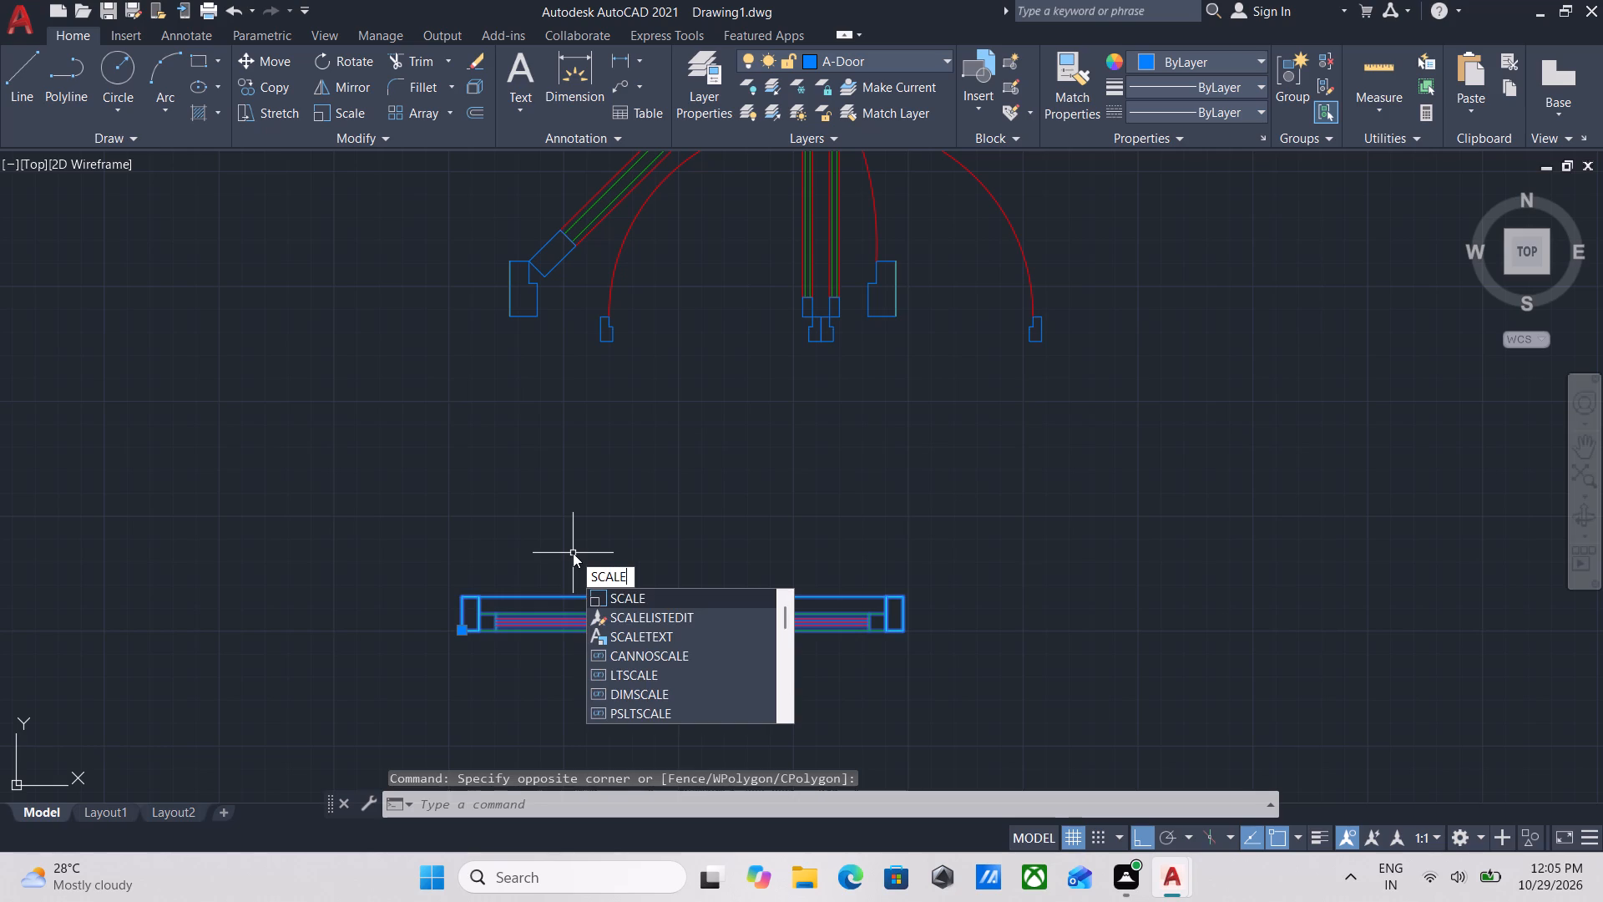
{"action": "key", "text": "Return"}
{"action": "middle_click_drag", "start_coordinate": [636, 609], "coordinate": [578, 576]}
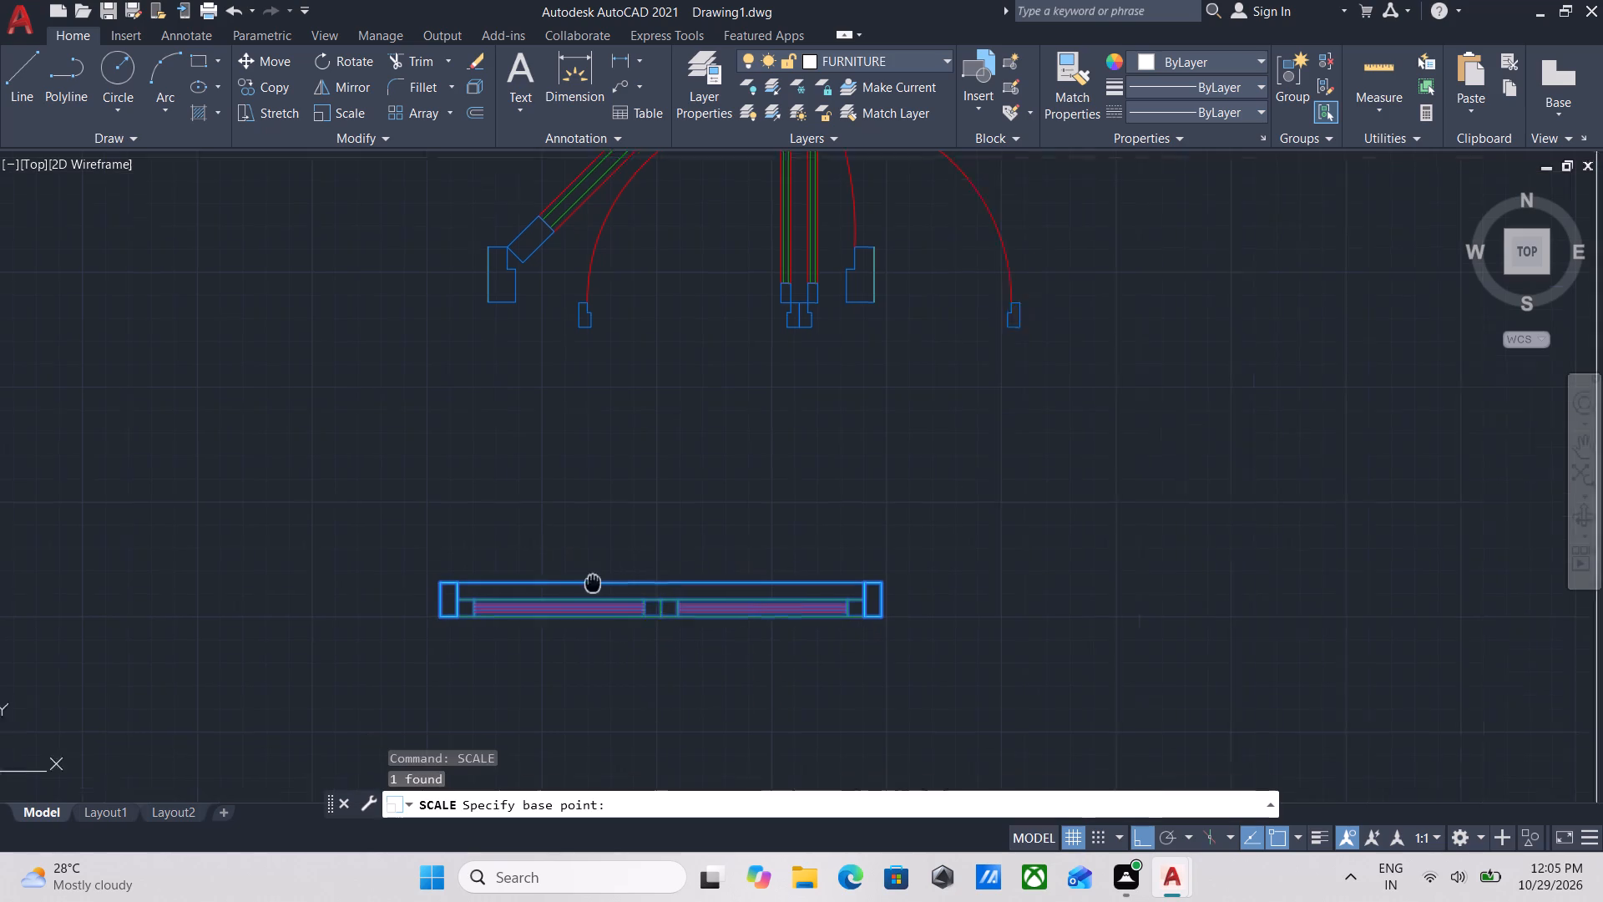
{"action": "middle_click_drag", "start_coordinate": [578, 576], "coordinate": [487, 536]}
{"action": "left_click", "coordinate": [311, 560]}
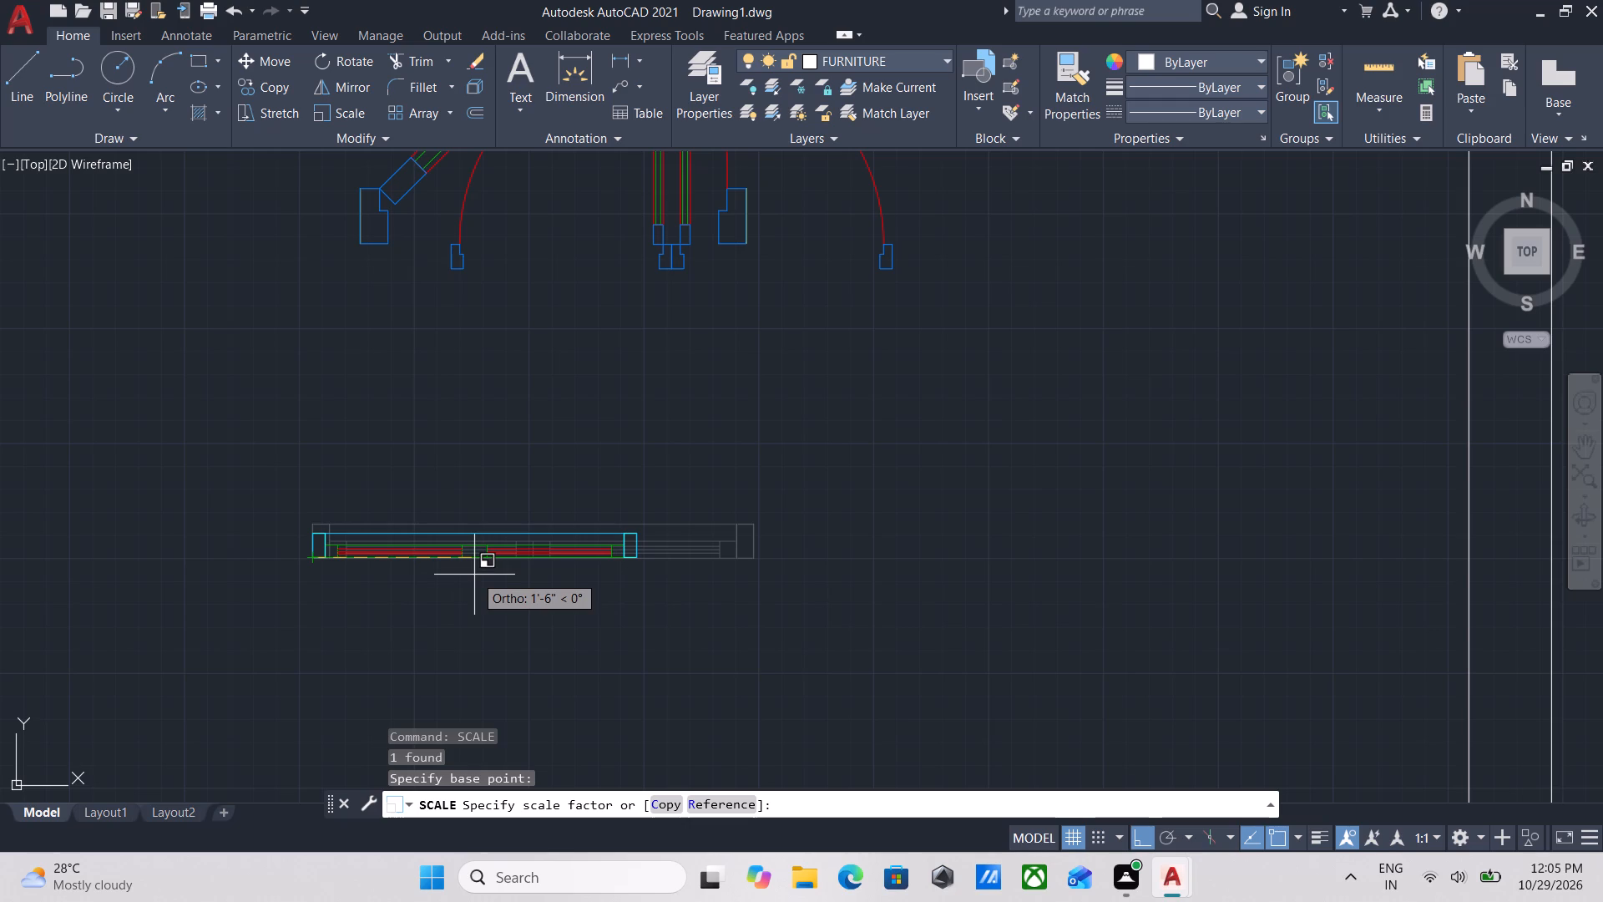
{"action": "key", "text": "r"}
{"action": "key", "text": "Return"}
{"action": "scroll", "coordinate": [312, 575], "scroll_direction": "up", "scroll_amount": 1}
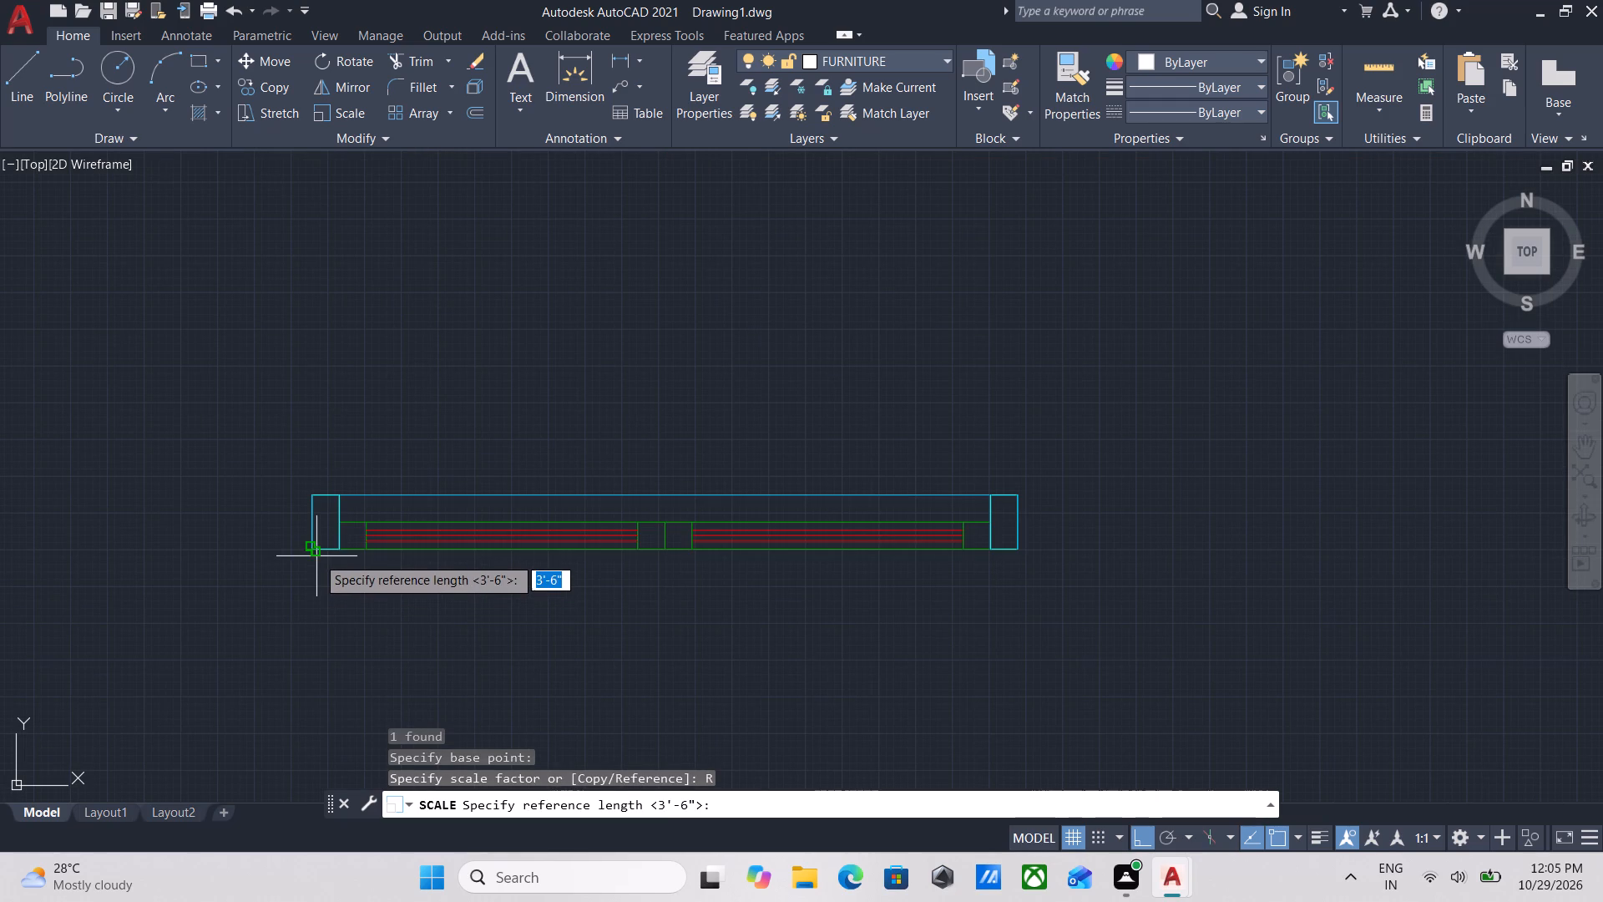
{"action": "left_click", "coordinate": [308, 546]}
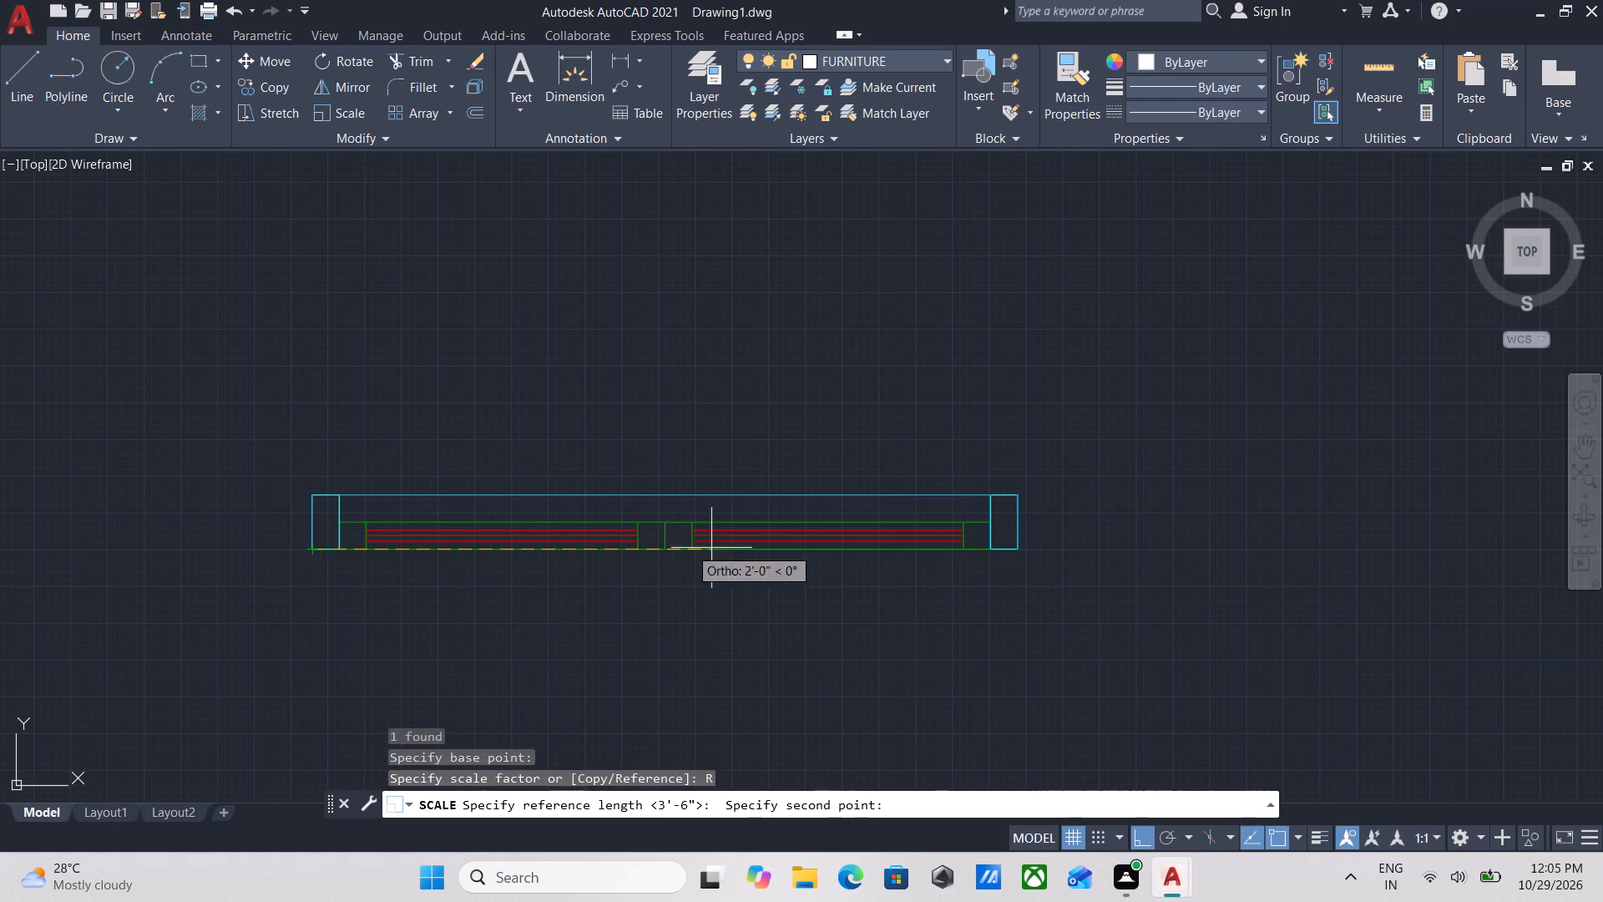
{"action": "left_click", "coordinate": [1022, 548]}
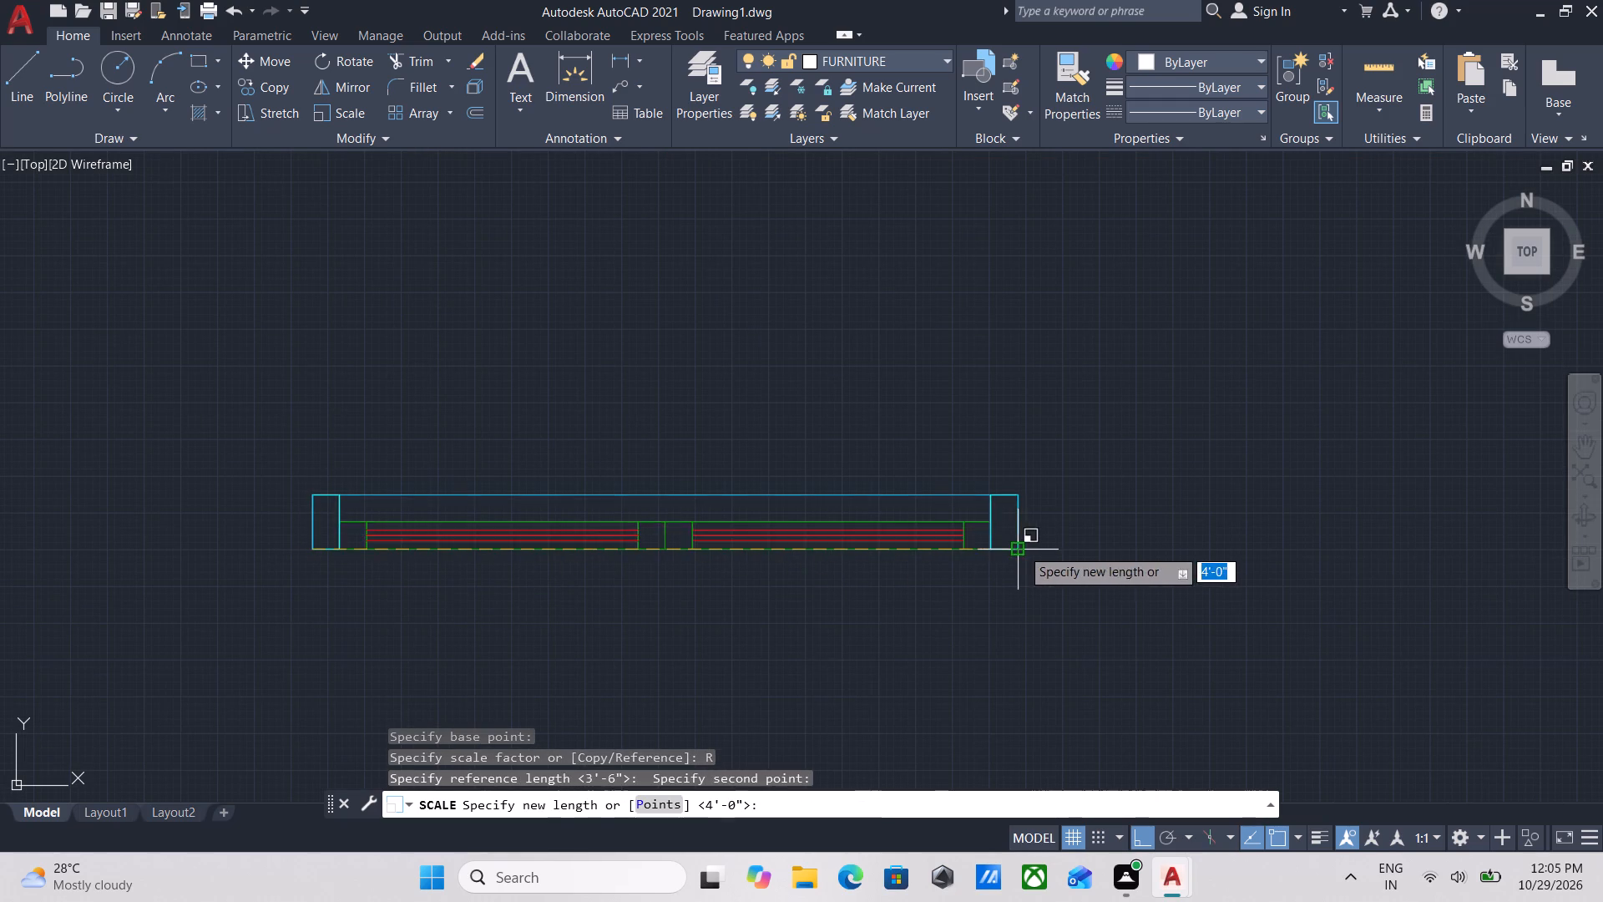
{"action": "middle_click_drag", "start_coordinate": [1019, 536], "coordinate": [624, 564]}
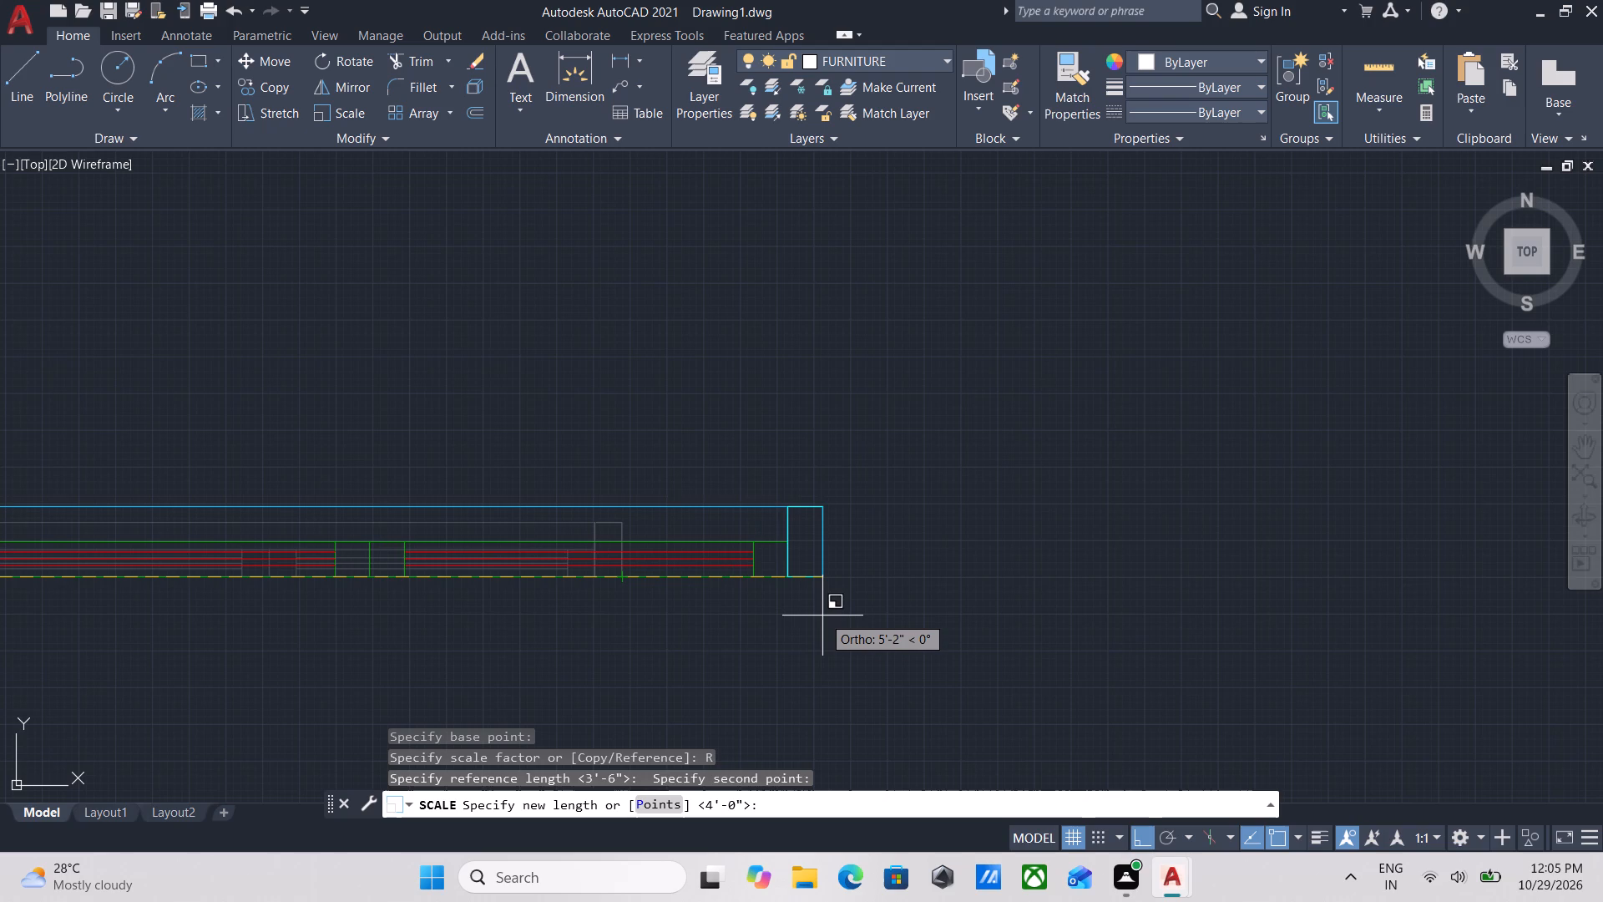
{"action": "scroll", "coordinate": [822, 616], "scroll_direction": "down", "scroll_amount": 2}
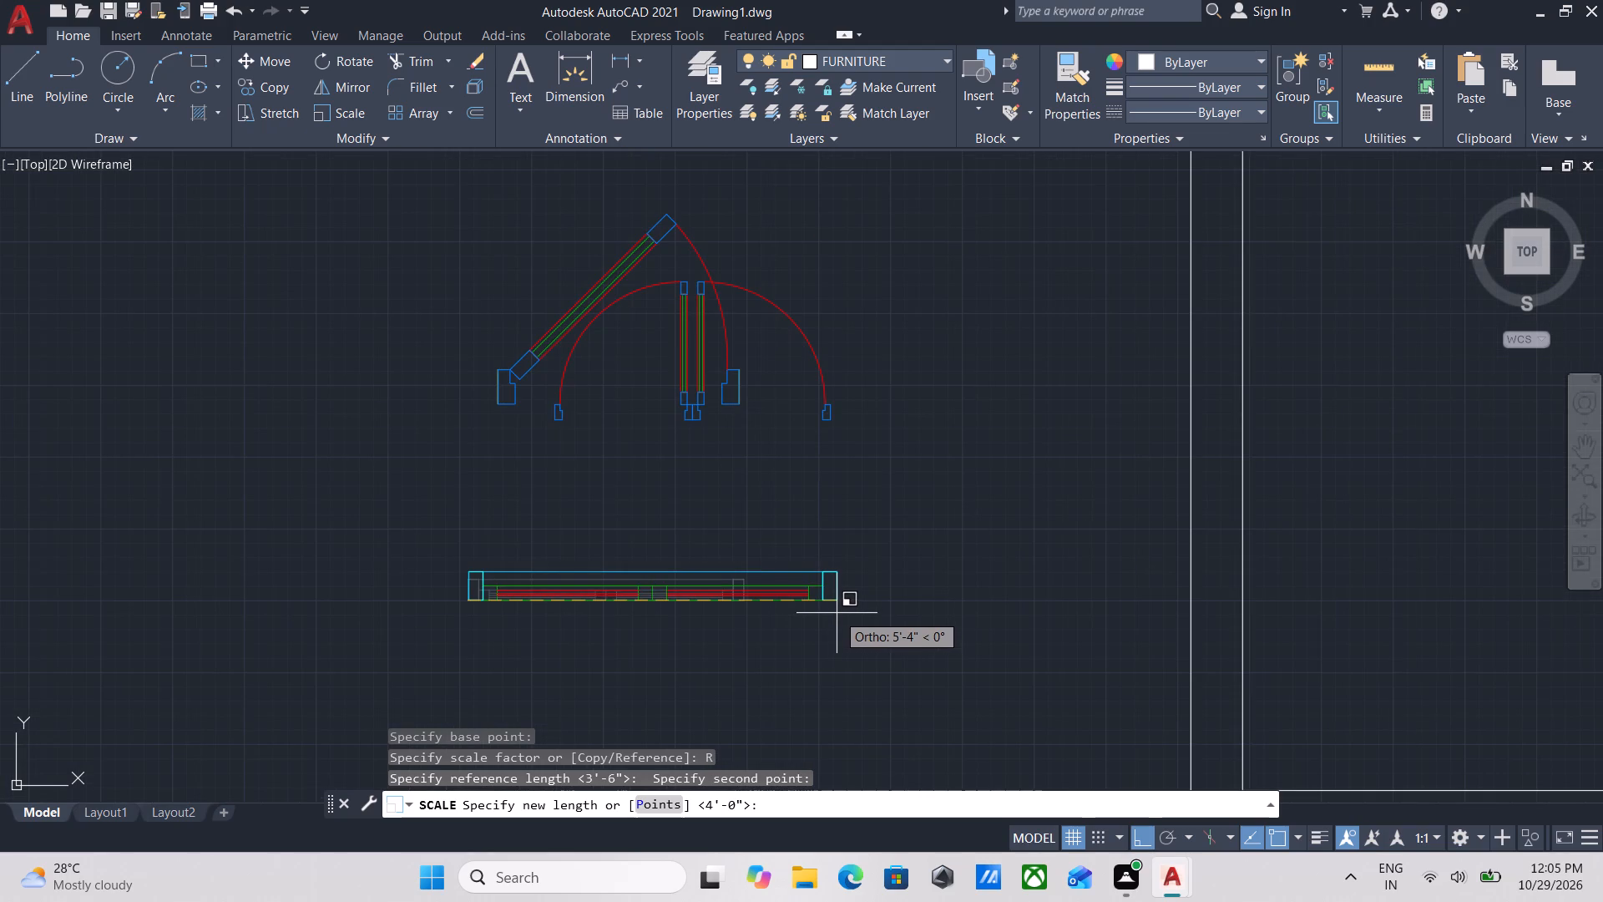
{"action": "type", "text": "4'"}
{"action": "key", "text": "Return"}
Measure the depth of the two-panel block's right-end jamb by placing a vertical linear dimension beside it.
{"action": "scroll", "coordinate": [736, 596], "scroll_direction": "up", "scroll_amount": 2}
{"action": "middle_click_drag", "start_coordinate": [736, 596], "coordinate": [847, 622]}
{"action": "scroll", "coordinate": [847, 622], "scroll_direction": "up", "scroll_amount": 1}
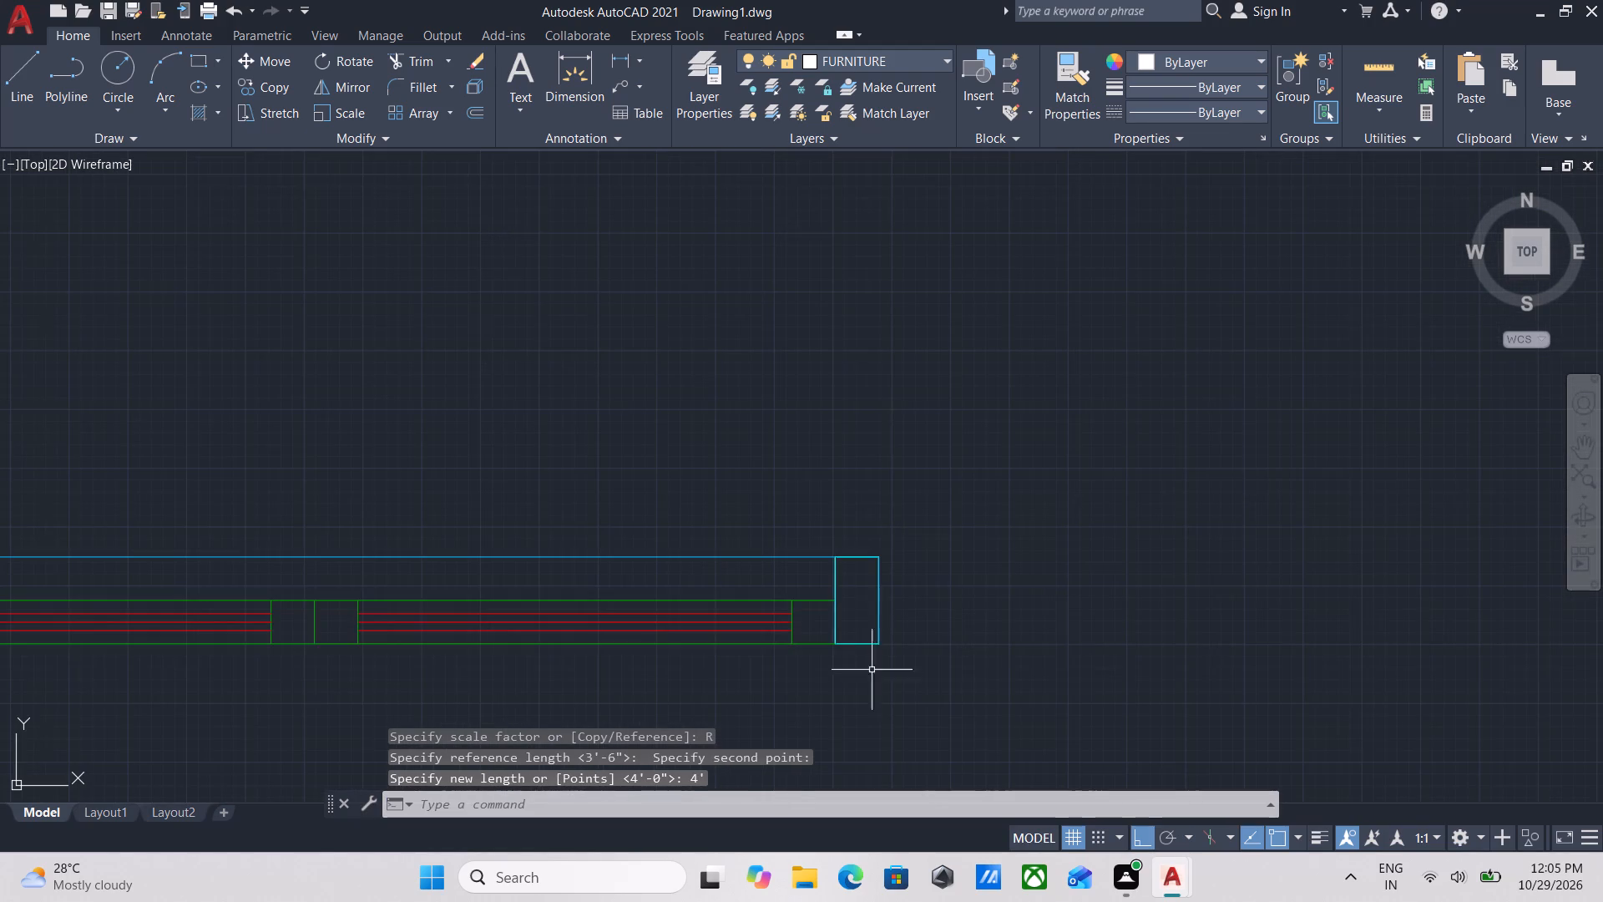
{"action": "left_click", "coordinate": [879, 676]}
{"action": "key", "text": "Escape"}
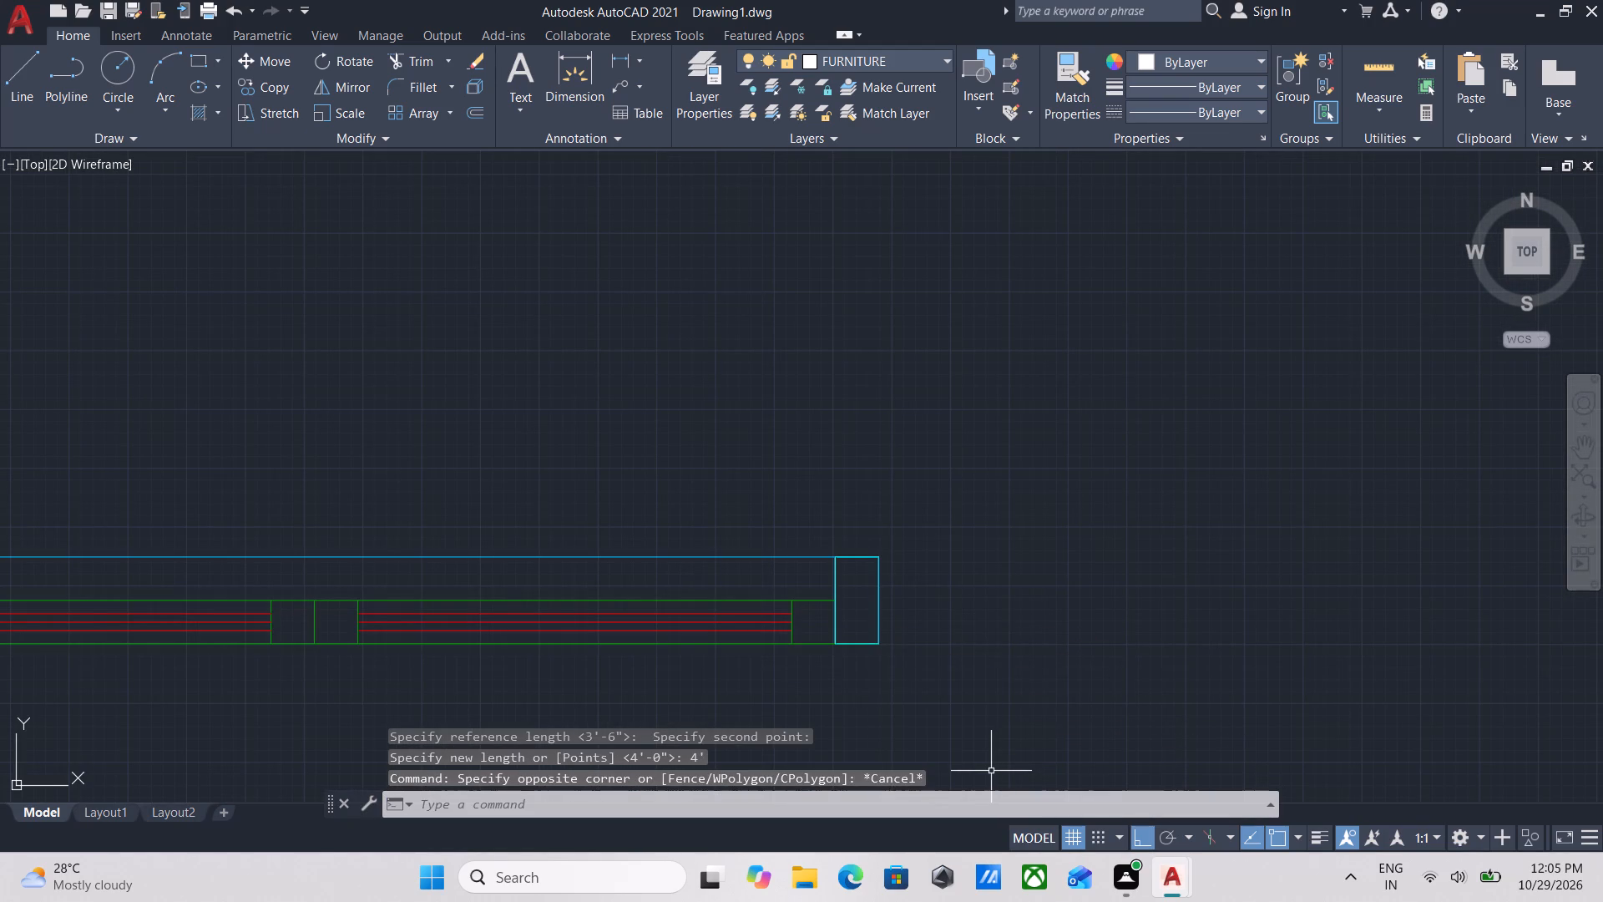
{"action": "type", "text": "DLI"}
{"action": "key", "text": "Return"}
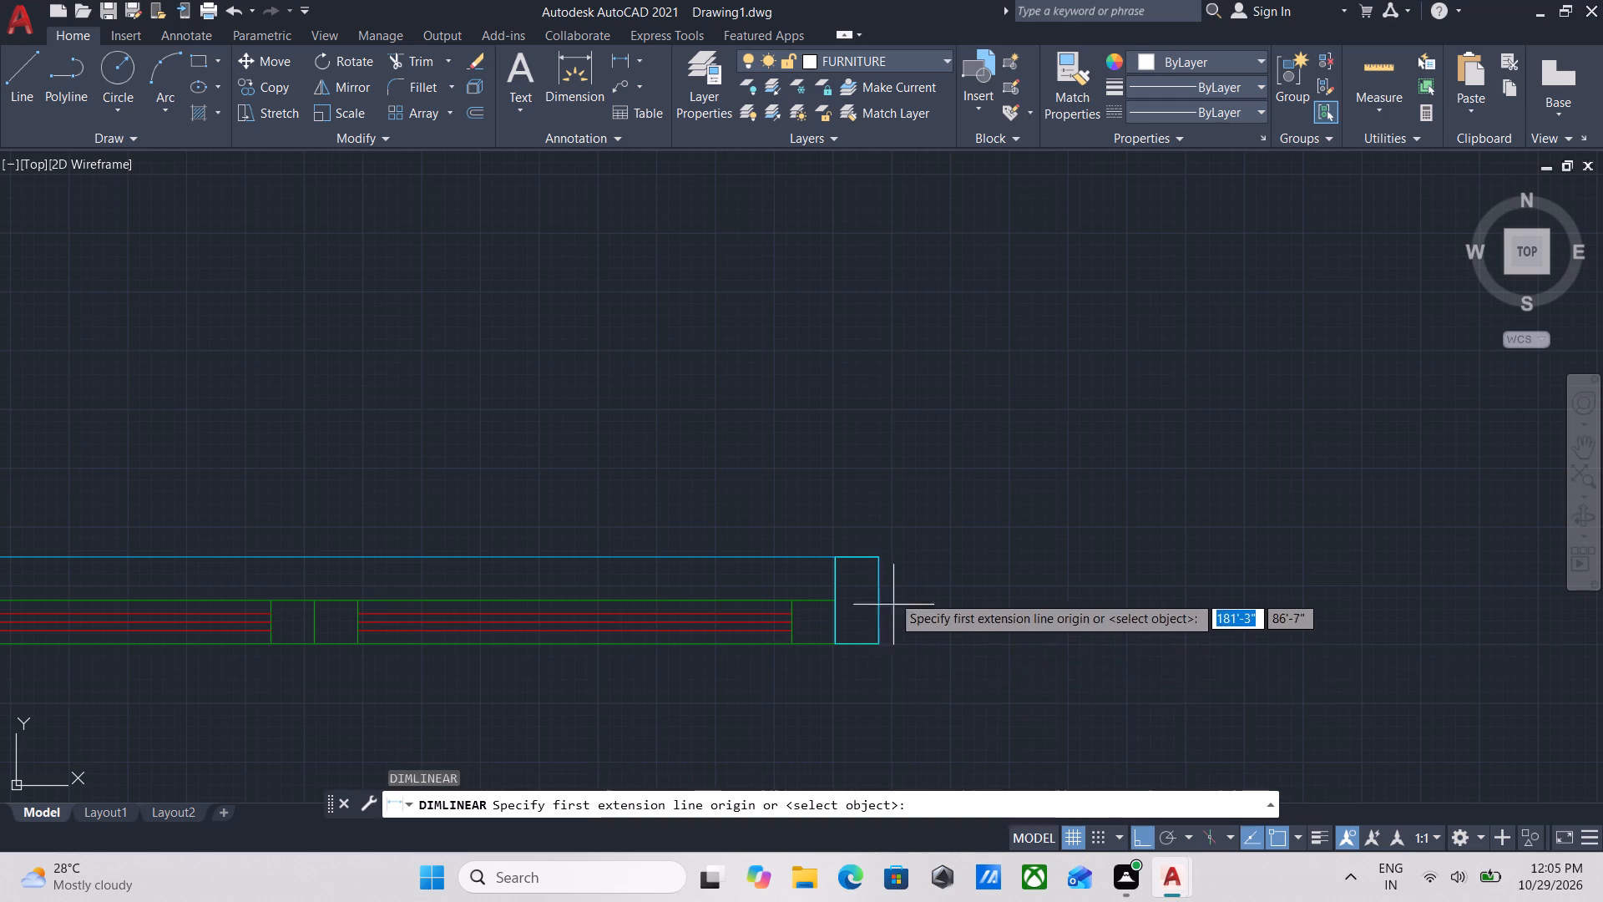
{"action": "scroll", "coordinate": [887, 576], "scroll_direction": "up", "scroll_amount": 3}
{"action": "left_click", "coordinate": [854, 505]}
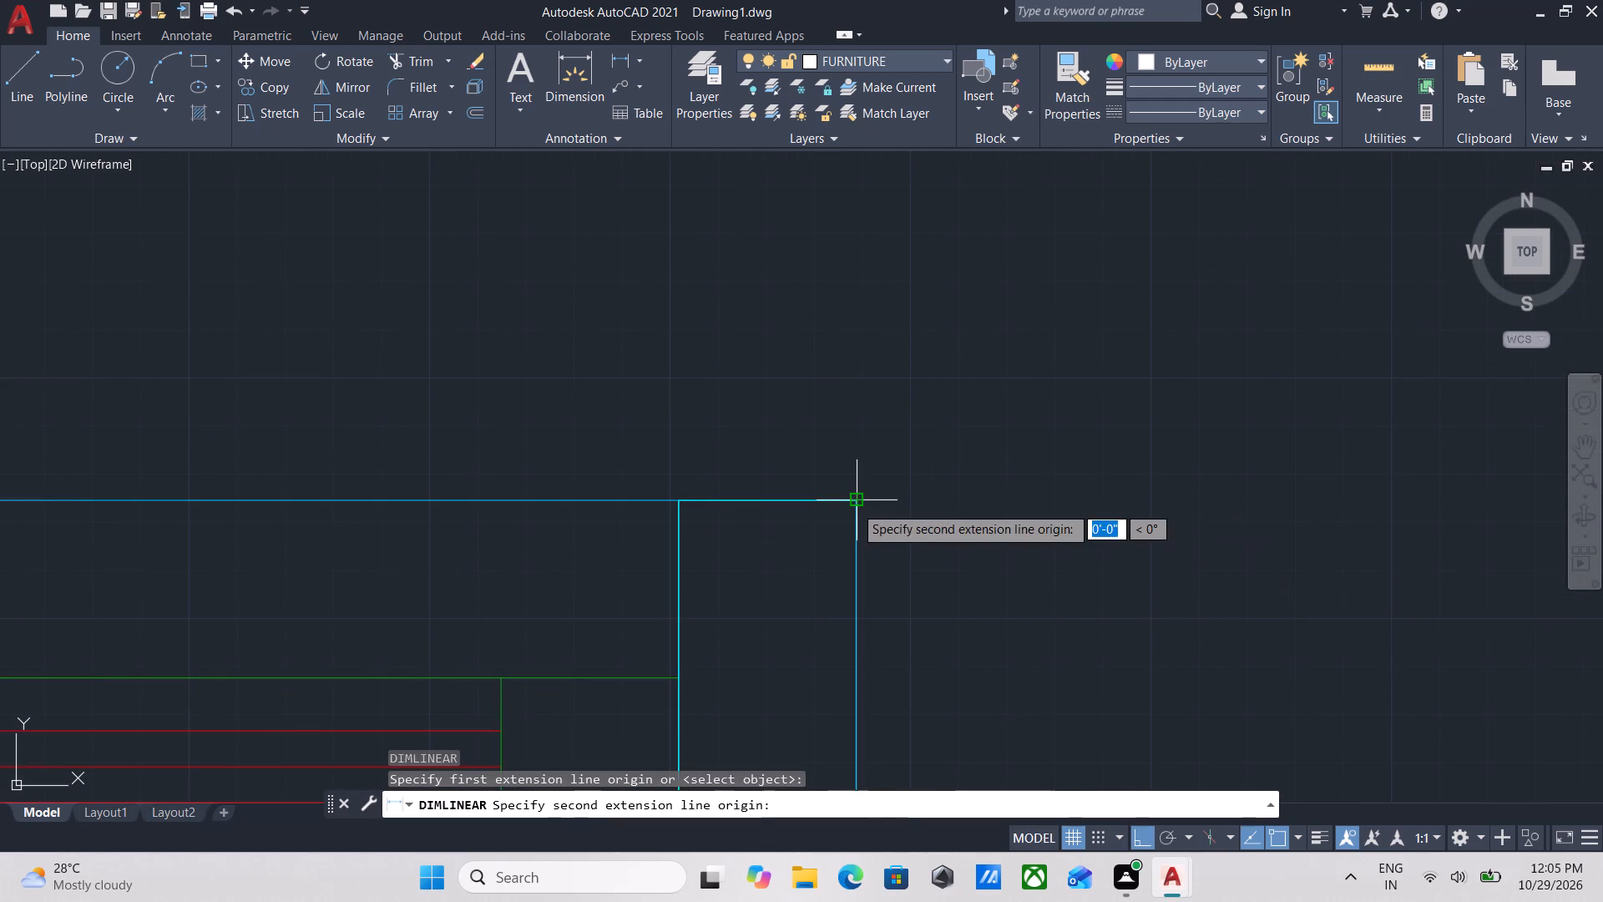
{"action": "middle_click_drag", "start_coordinate": [854, 504], "coordinate": [813, 285]}
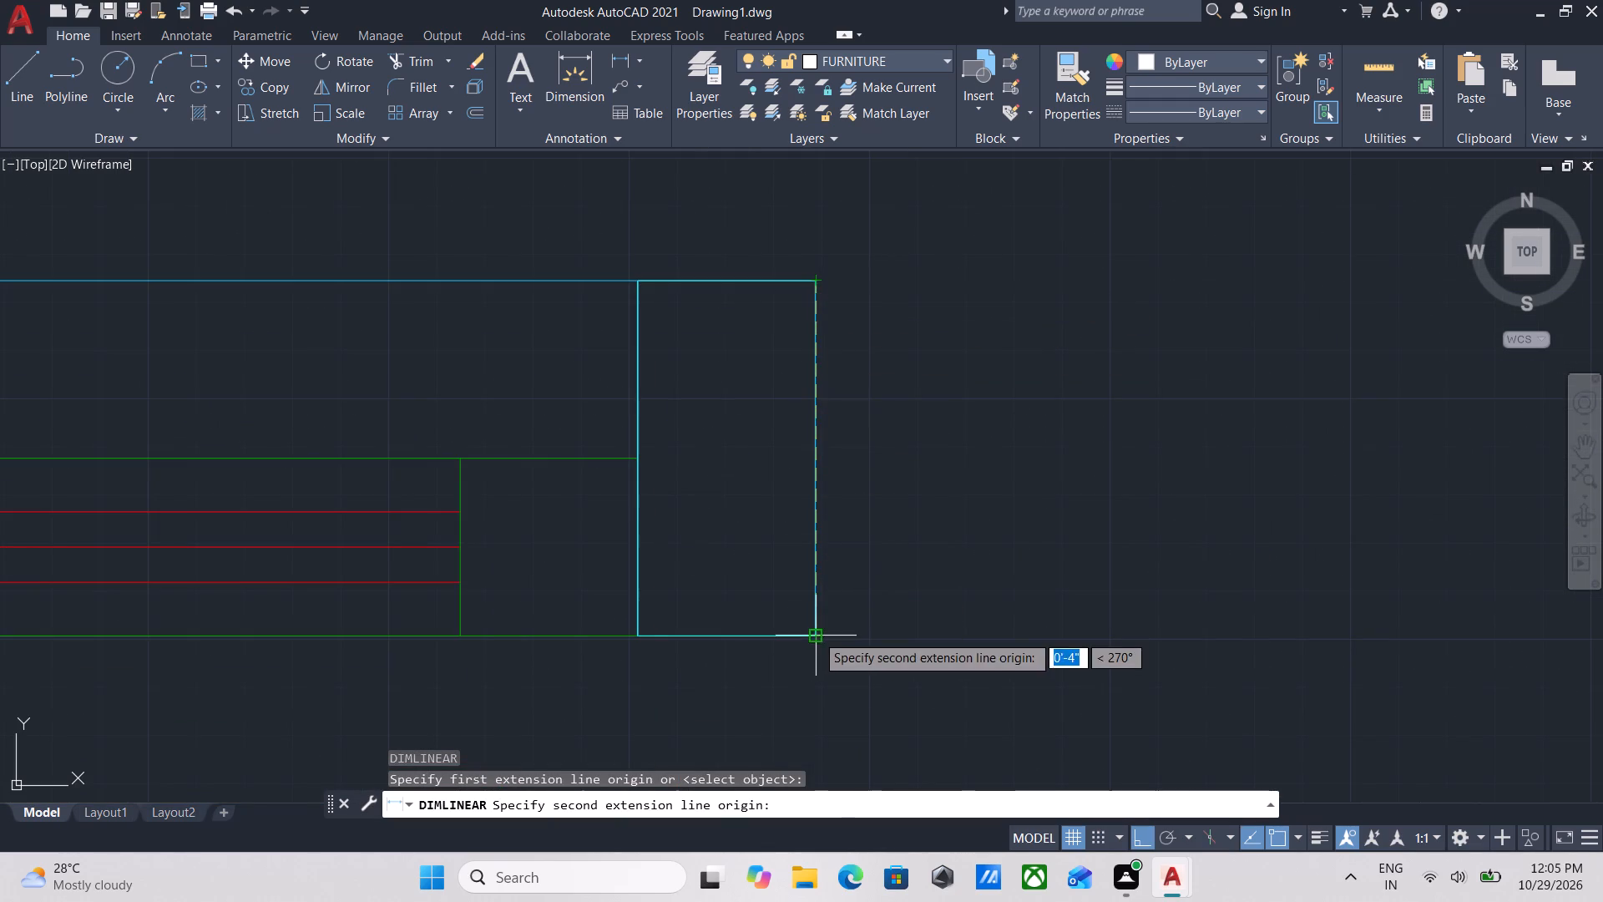
{"action": "left_click", "coordinate": [816, 634]}
{"action": "scroll", "coordinate": [986, 491], "scroll_direction": "down", "scroll_amount": 3}
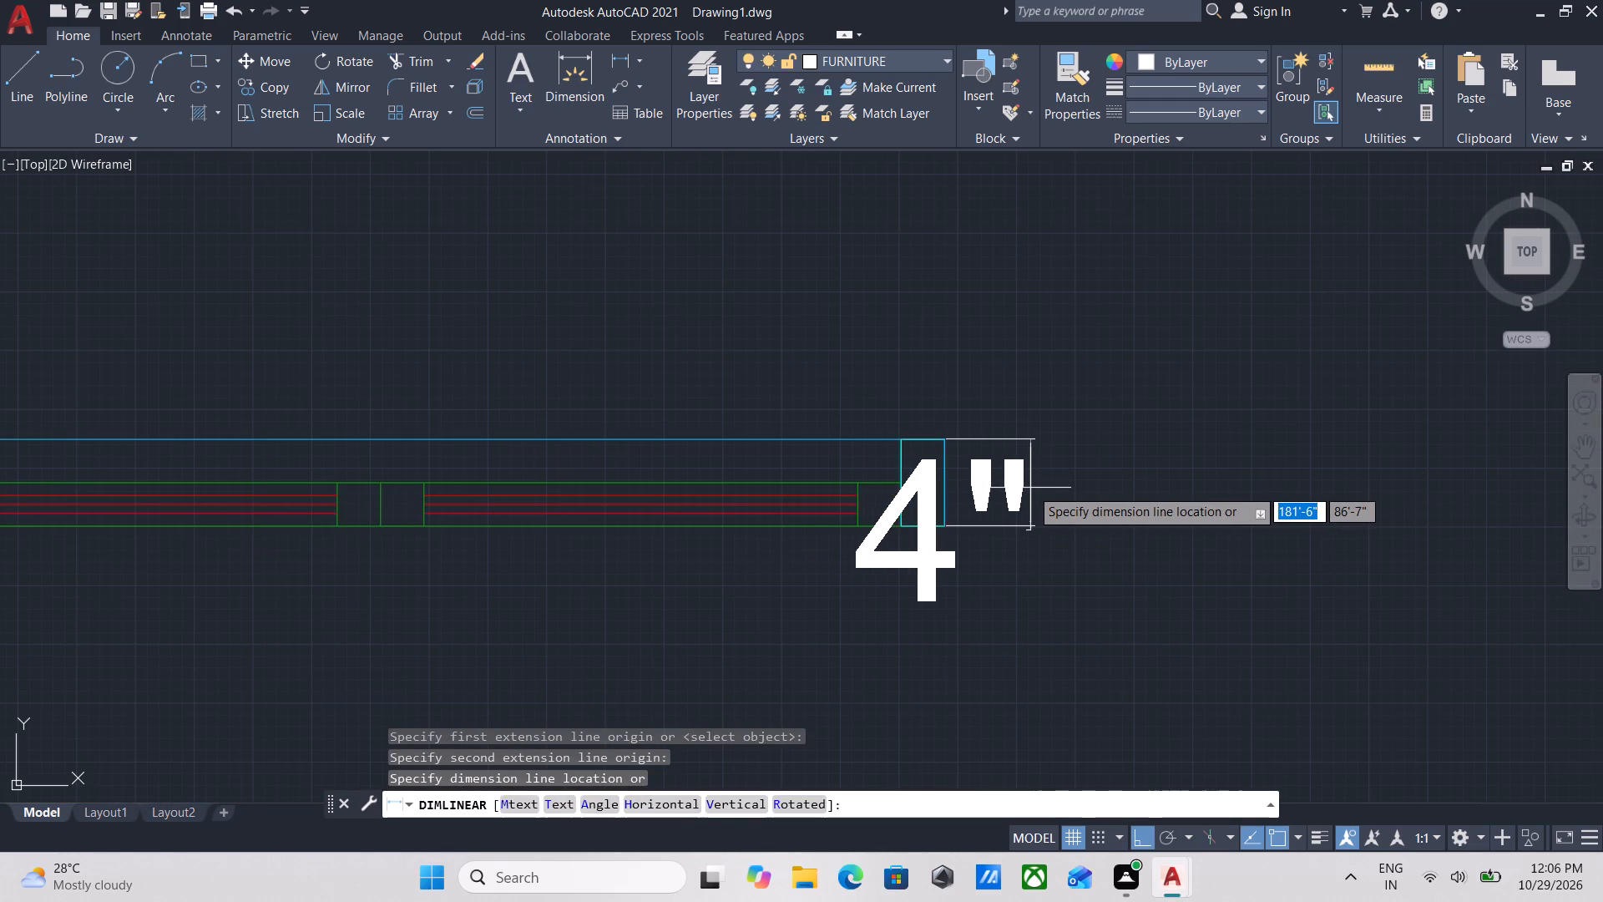
{"action": "left_click", "coordinate": [1030, 488]}
{"action": "key", "text": "Escape"}
{"action": "key", "text": "Escape"}
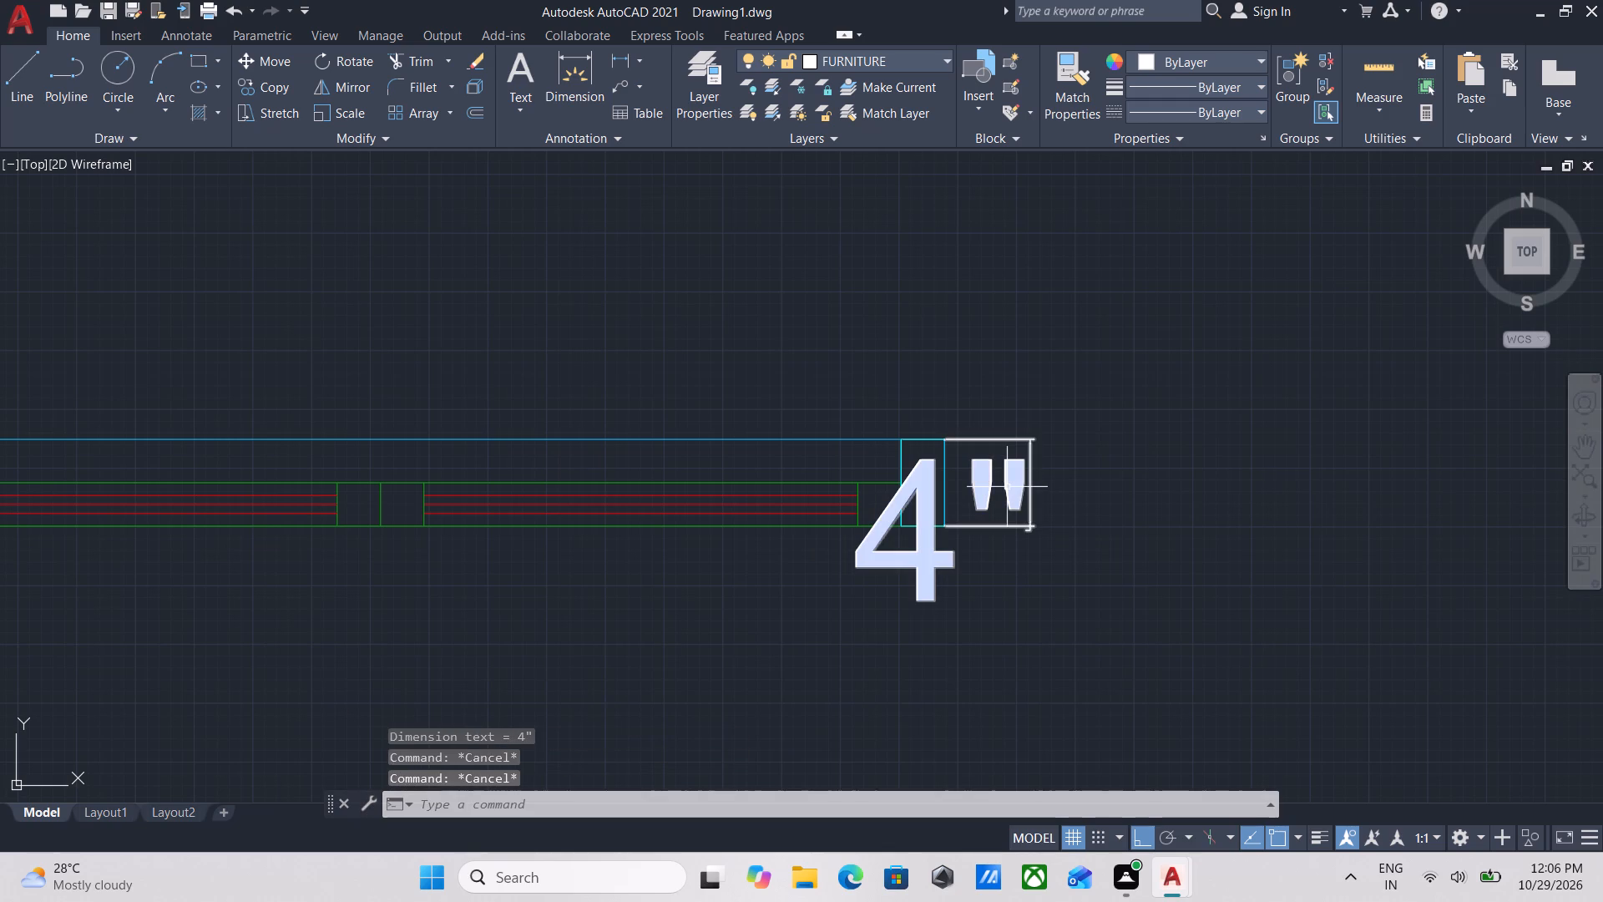
{"action": "key", "text": "Escape"}
{"action": "key", "text": "Escape"}
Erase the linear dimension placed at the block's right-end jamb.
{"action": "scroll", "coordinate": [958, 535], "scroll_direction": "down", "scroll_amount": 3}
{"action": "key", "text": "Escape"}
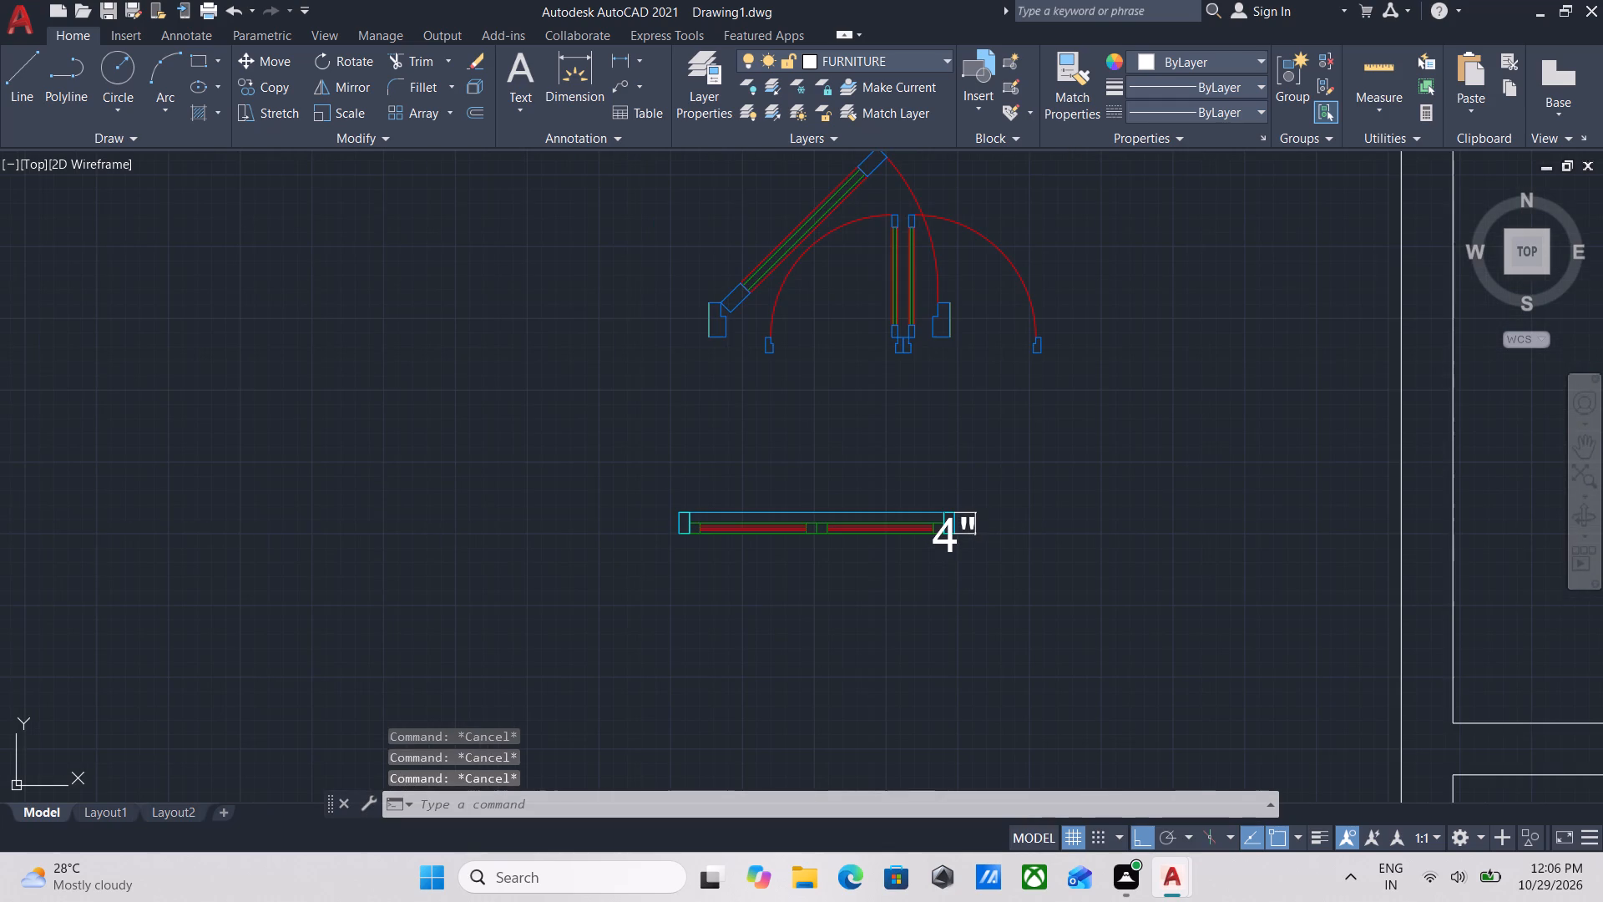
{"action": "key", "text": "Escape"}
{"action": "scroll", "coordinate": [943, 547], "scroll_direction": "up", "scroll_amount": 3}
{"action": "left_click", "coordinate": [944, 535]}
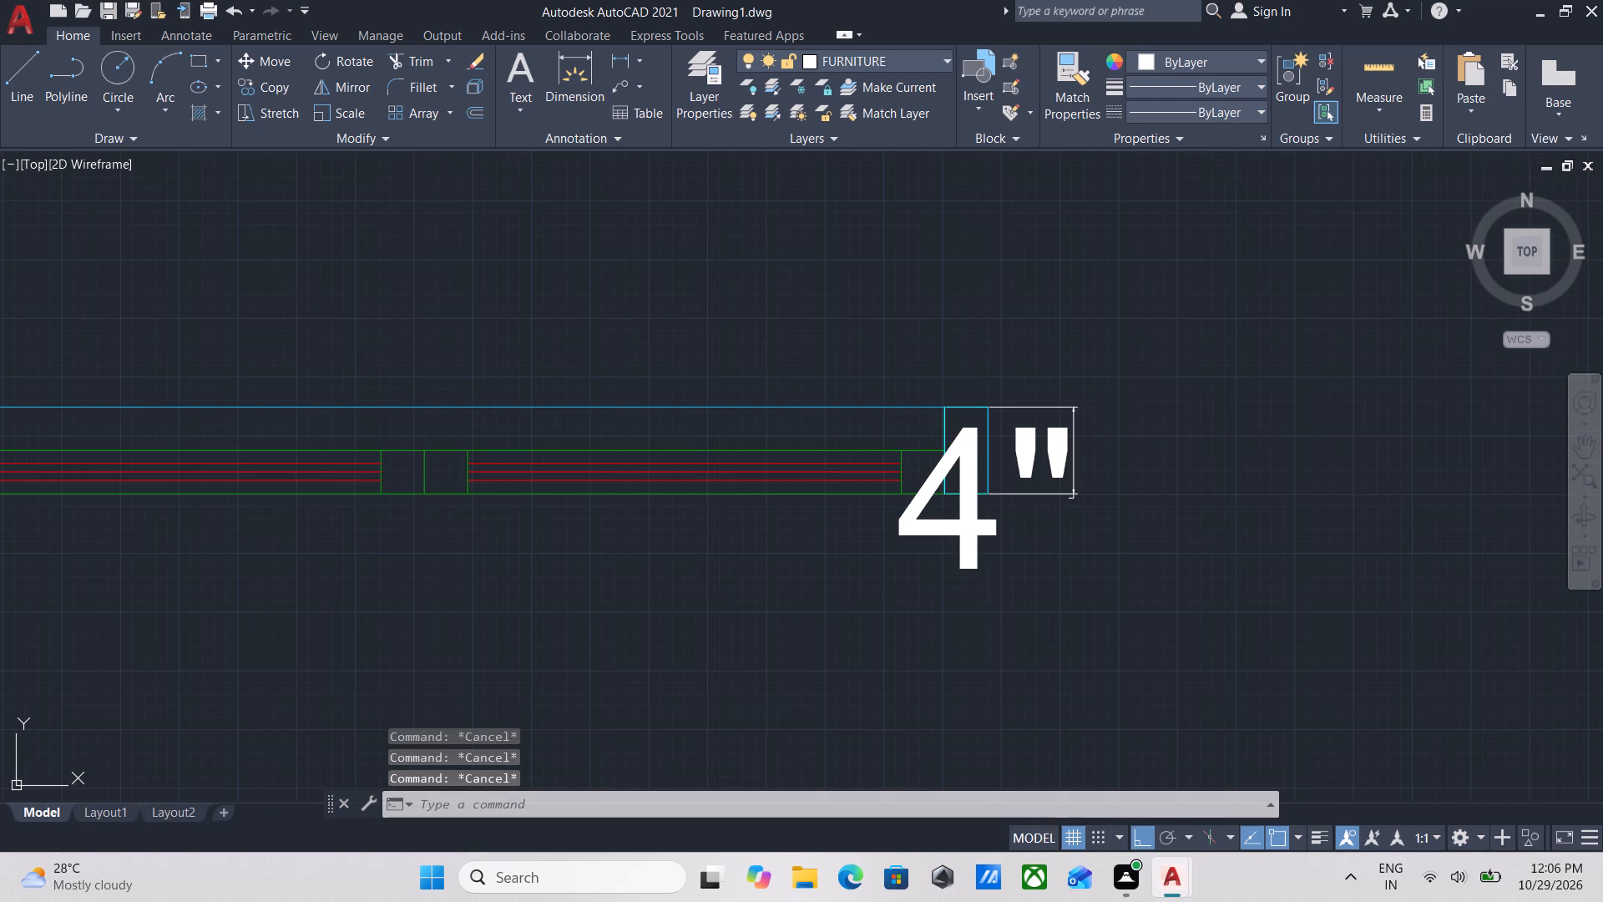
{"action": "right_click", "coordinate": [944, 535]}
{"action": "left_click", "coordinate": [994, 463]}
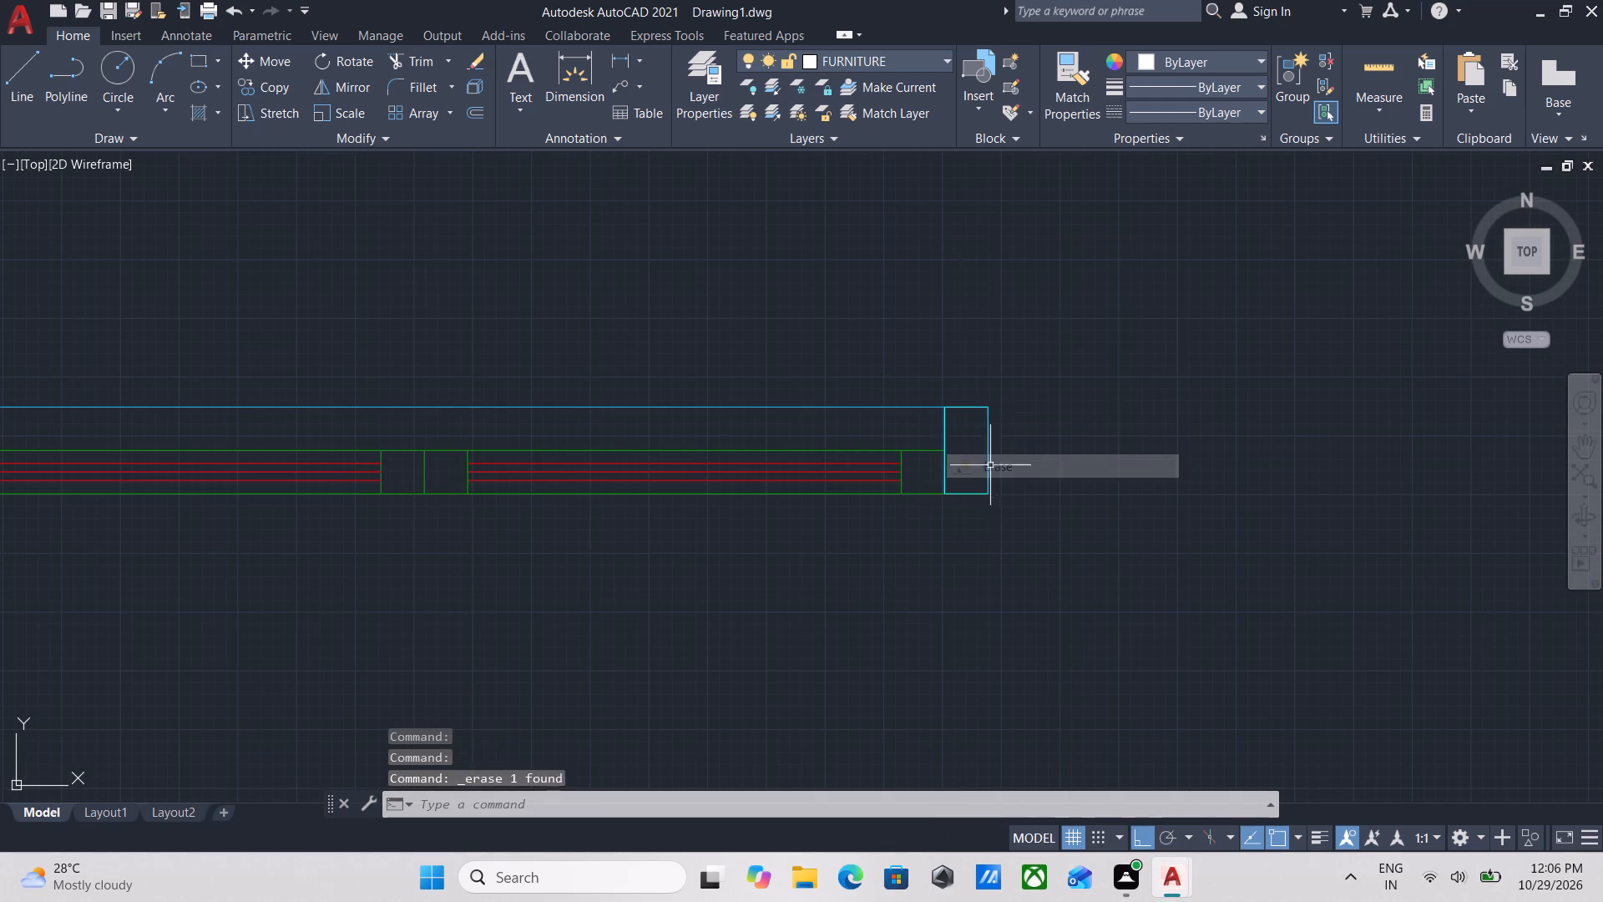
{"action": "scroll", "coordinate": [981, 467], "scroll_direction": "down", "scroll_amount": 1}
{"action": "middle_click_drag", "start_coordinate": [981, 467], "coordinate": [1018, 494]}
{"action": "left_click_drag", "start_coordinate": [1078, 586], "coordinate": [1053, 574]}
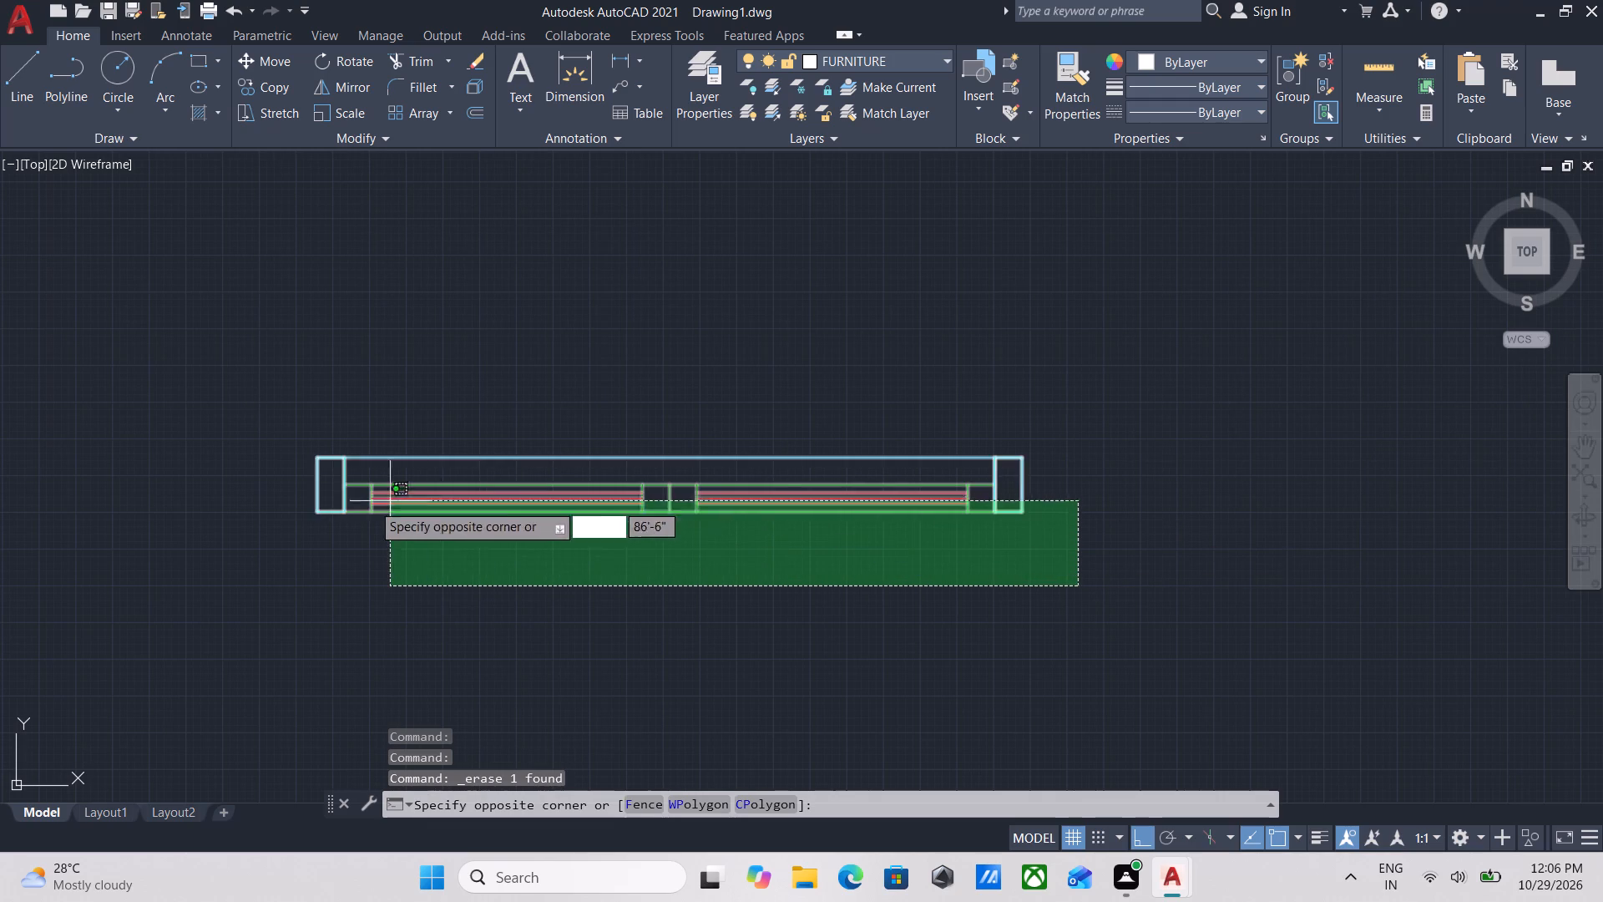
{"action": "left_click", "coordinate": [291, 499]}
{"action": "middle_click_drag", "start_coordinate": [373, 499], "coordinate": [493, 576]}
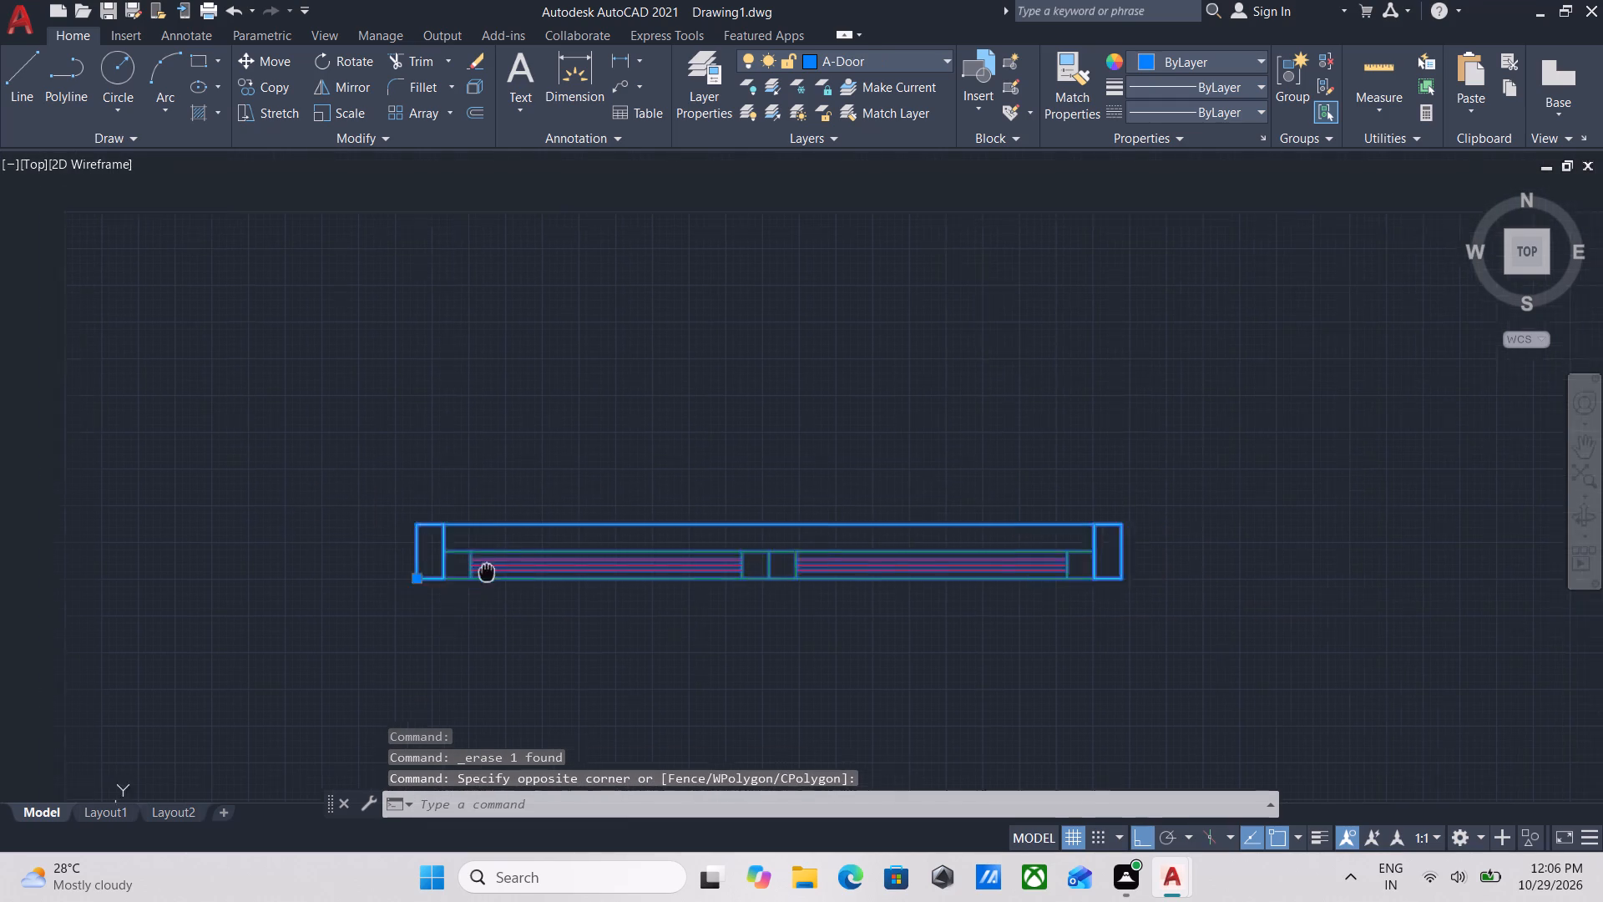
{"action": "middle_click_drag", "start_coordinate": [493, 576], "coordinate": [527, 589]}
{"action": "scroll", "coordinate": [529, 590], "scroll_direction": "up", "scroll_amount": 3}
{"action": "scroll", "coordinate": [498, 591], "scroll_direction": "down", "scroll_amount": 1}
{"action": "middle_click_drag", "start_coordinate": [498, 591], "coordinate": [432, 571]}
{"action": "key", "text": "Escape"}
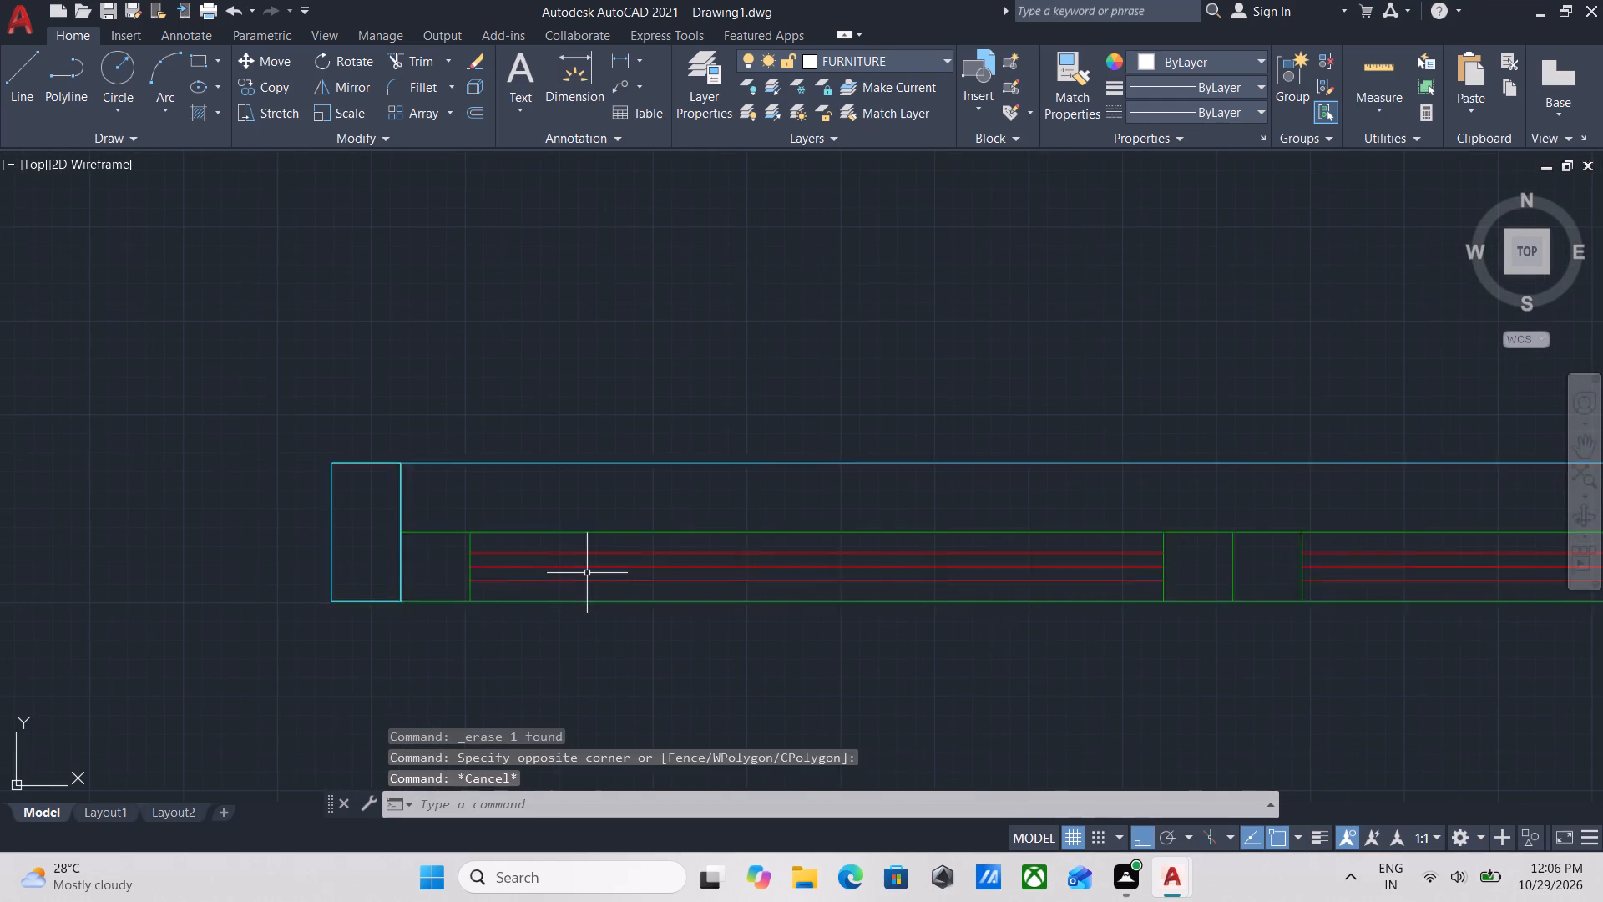
Mirror the two-panel block upward about its horizontal top edge, keeping the source block.
{"action": "scroll", "coordinate": [587, 573], "scroll_direction": "down", "scroll_amount": 1}
{"action": "scroll", "coordinate": [847, 598], "scroll_direction": "down", "scroll_amount": 1}
{"action": "middle_click_drag", "start_coordinate": [827, 584], "coordinate": [676, 555]}
{"action": "scroll", "coordinate": [686, 556], "scroll_direction": "up", "scroll_amount": 1}
{"action": "left_click", "coordinate": [1413, 609]}
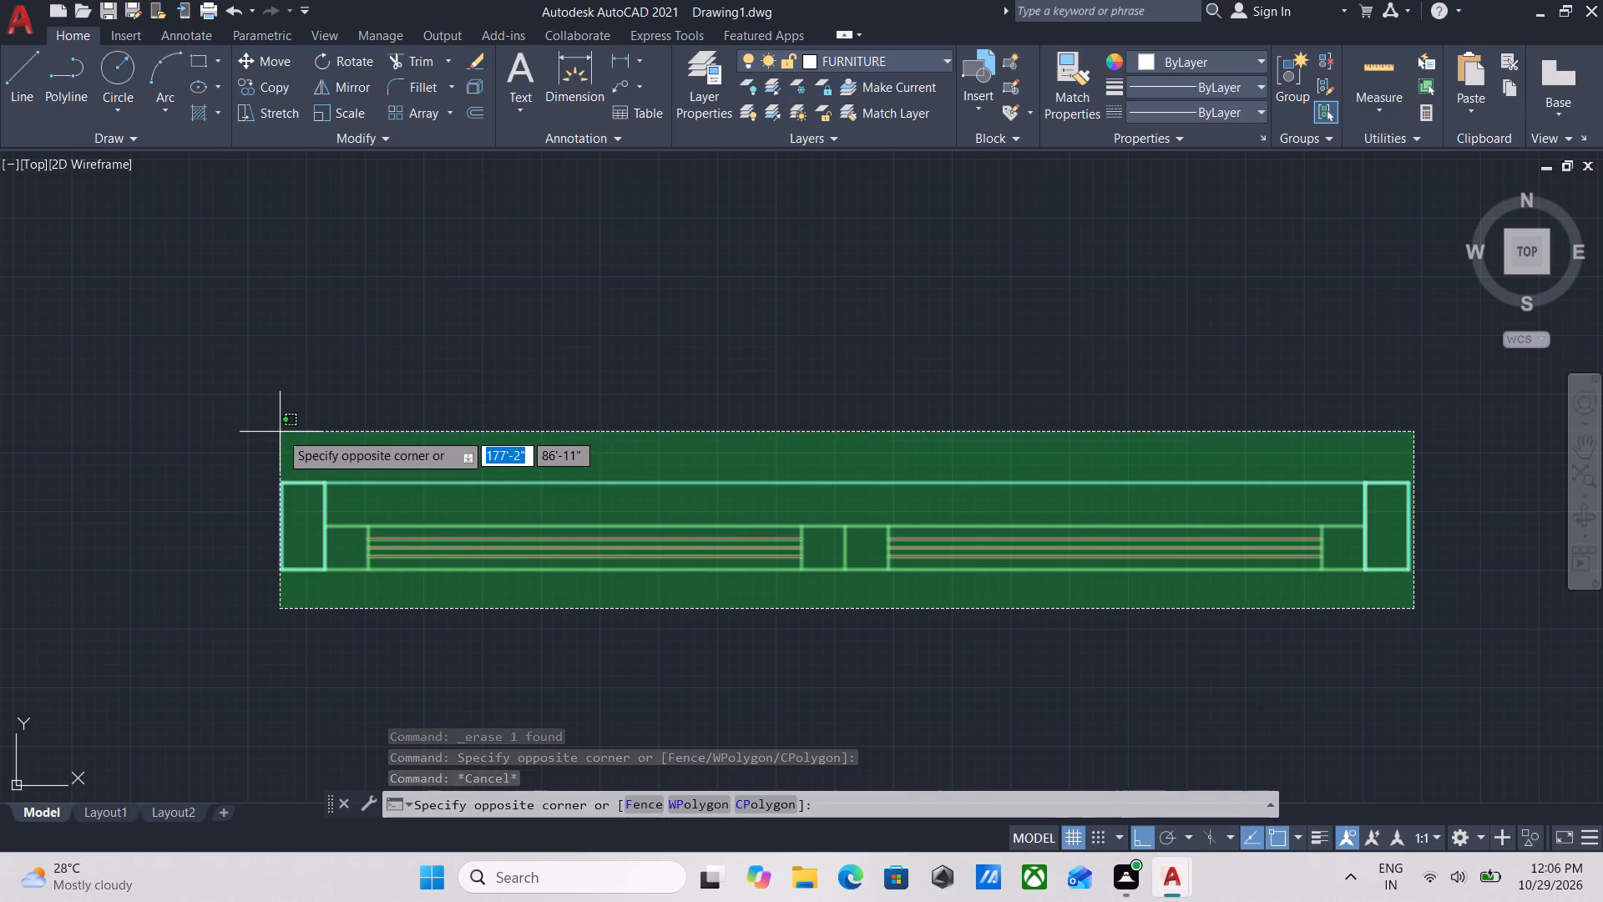
{"action": "left_click", "coordinate": [271, 432]}
{"action": "middle_click_drag", "start_coordinate": [297, 485], "coordinate": [303, 530]}
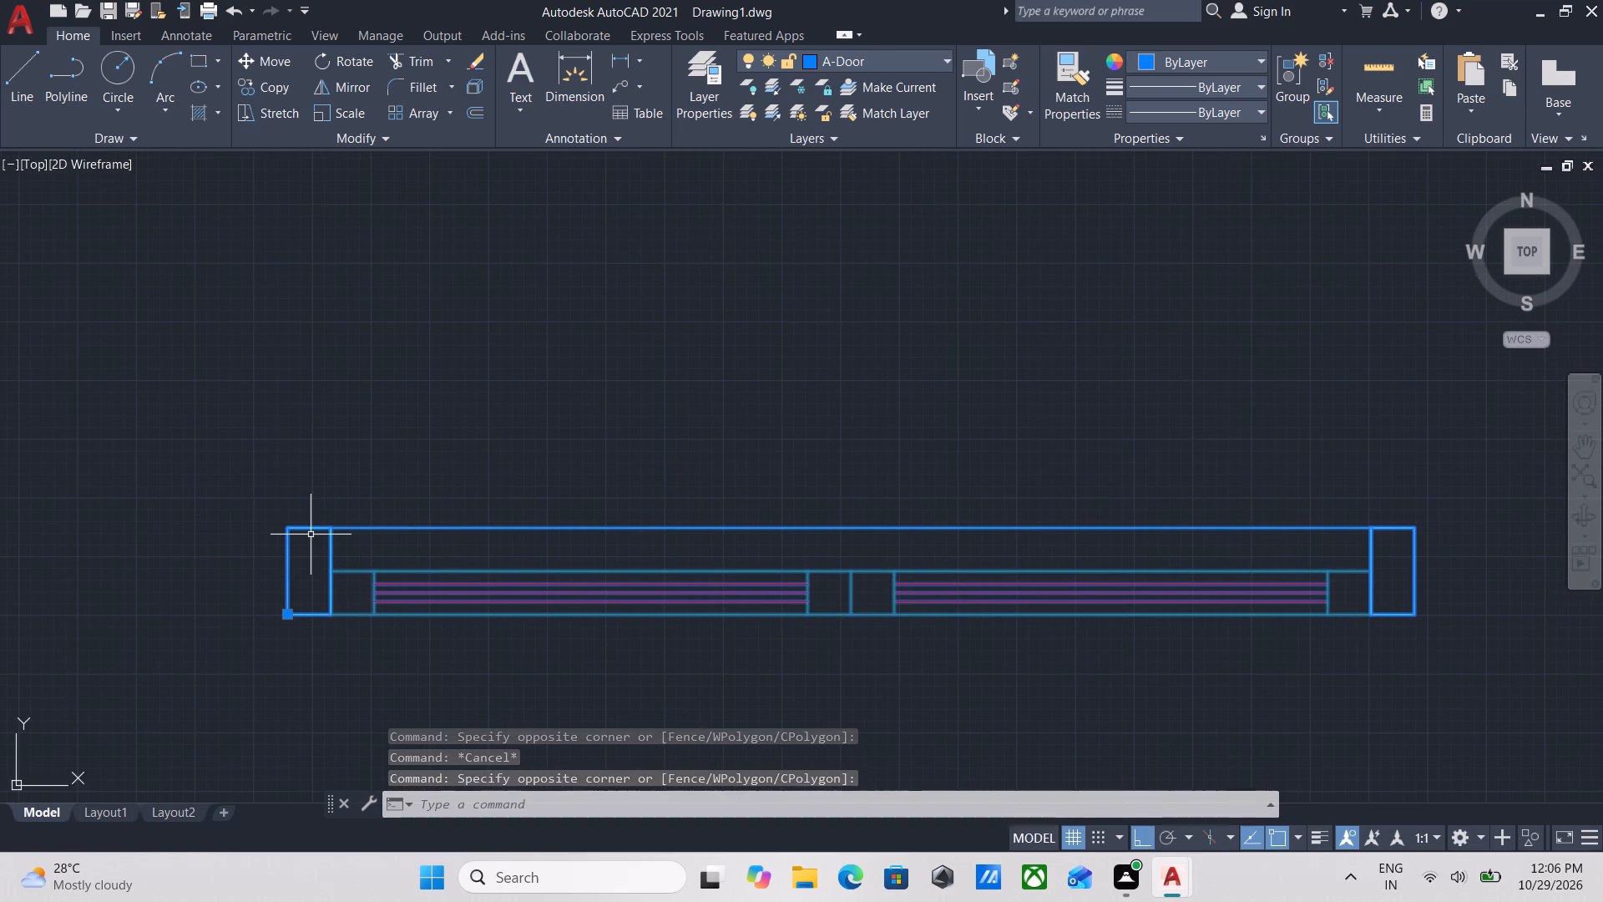
{"action": "key", "text": "m"}
{"action": "key", "text": "i"}
{"action": "key", "text": "Return"}
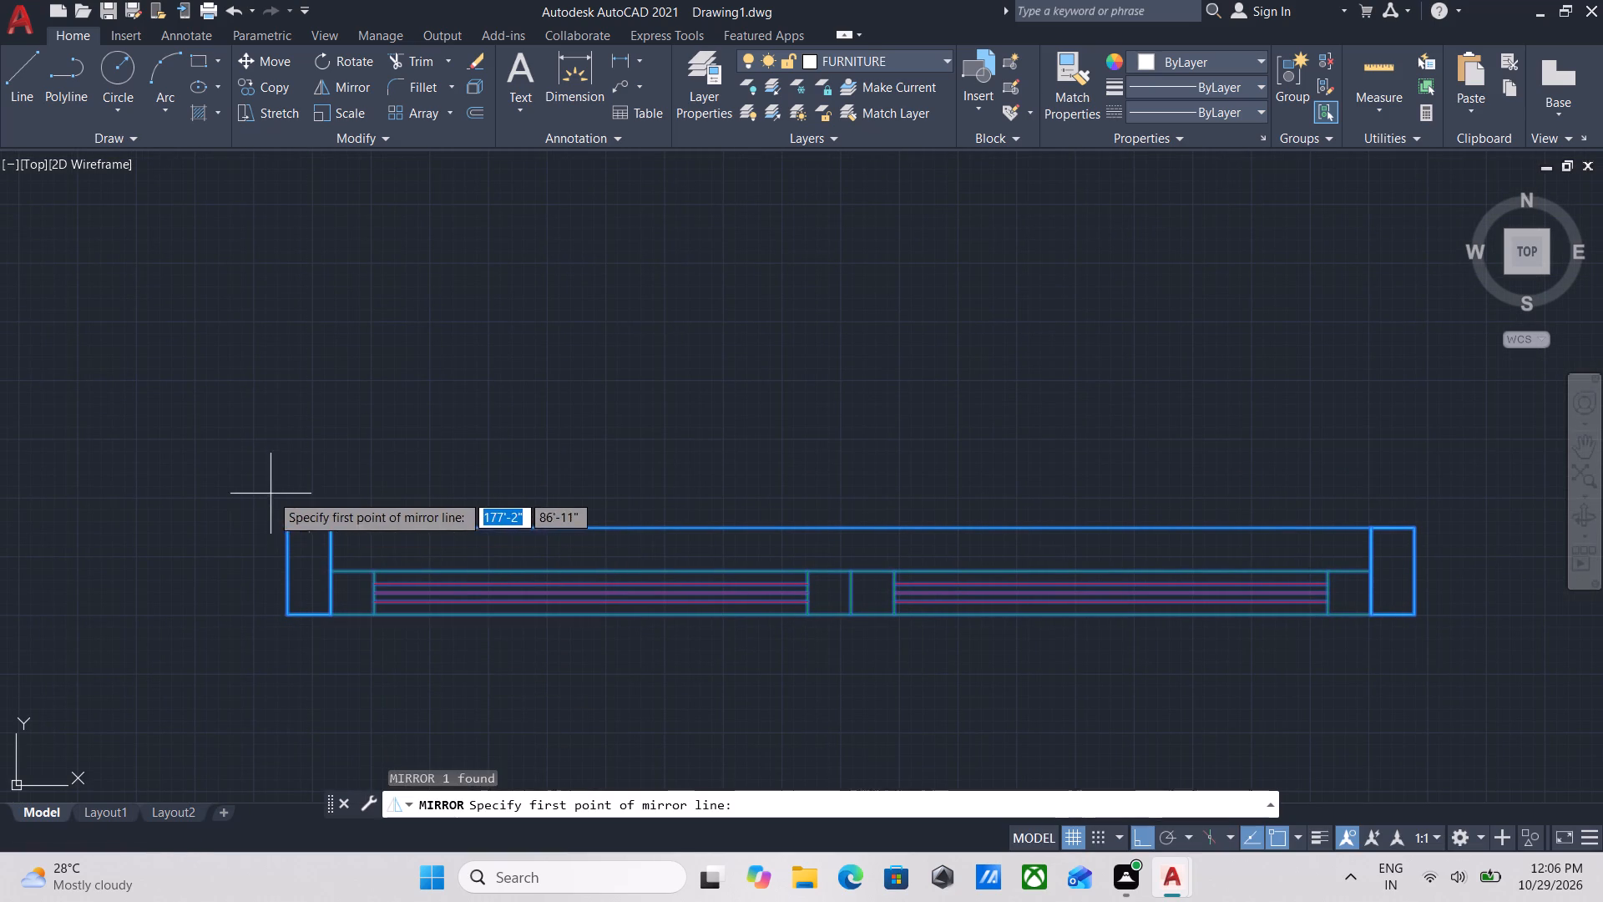
{"action": "left_click", "coordinate": [288, 527]}
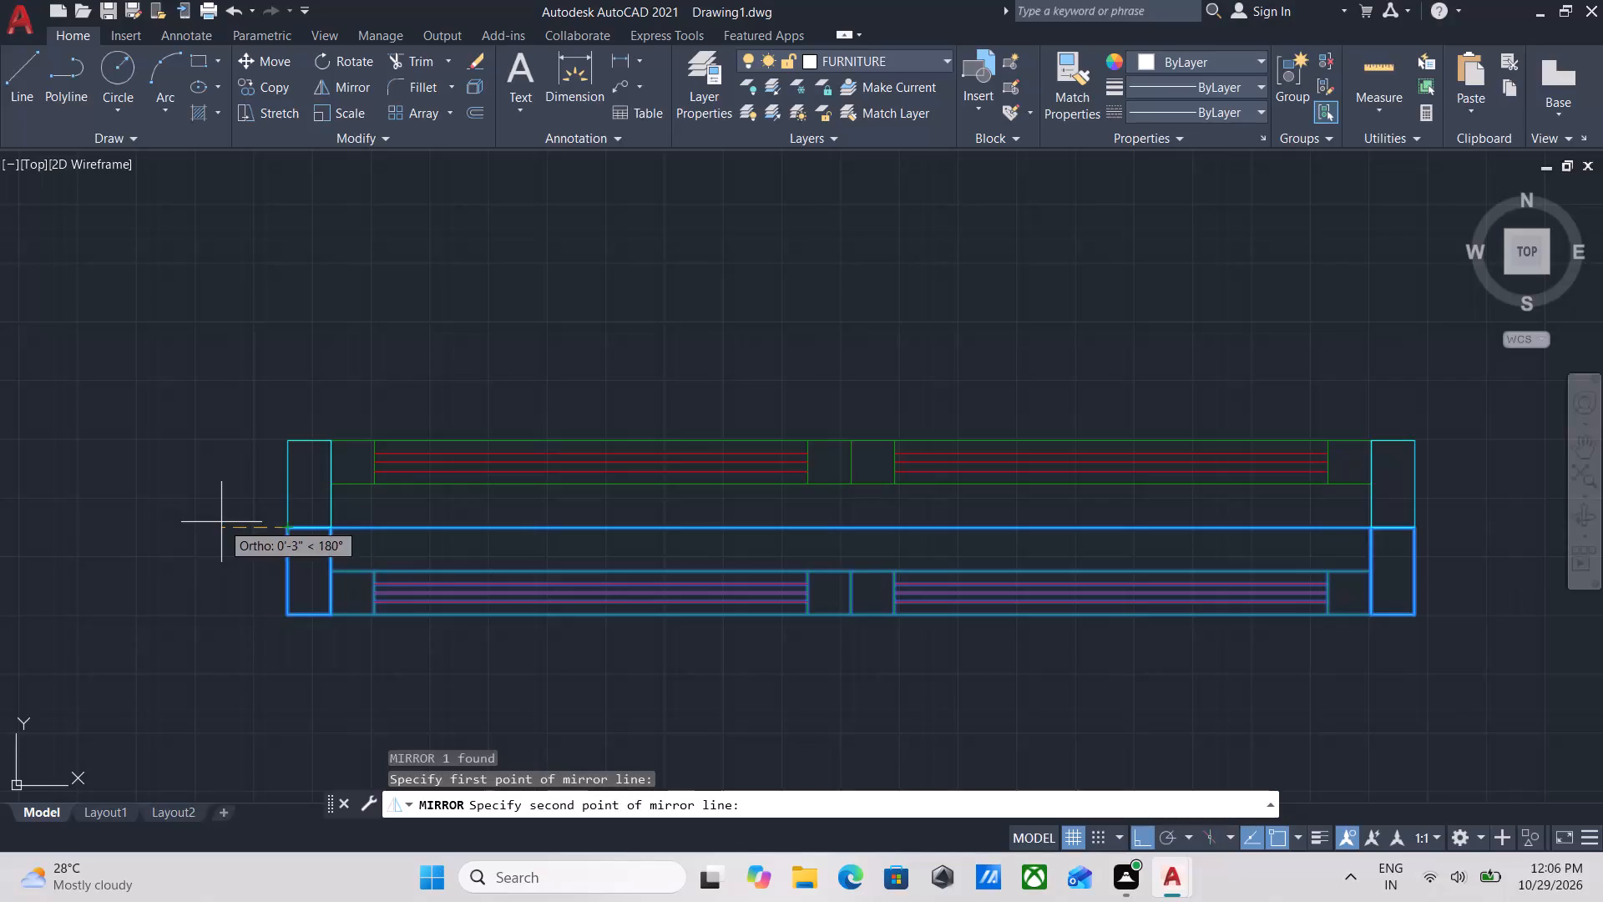
{"action": "left_click", "coordinate": [221, 522]}
{"action": "left_click_drag", "start_coordinate": [260, 590], "coordinate": [221, 522]}
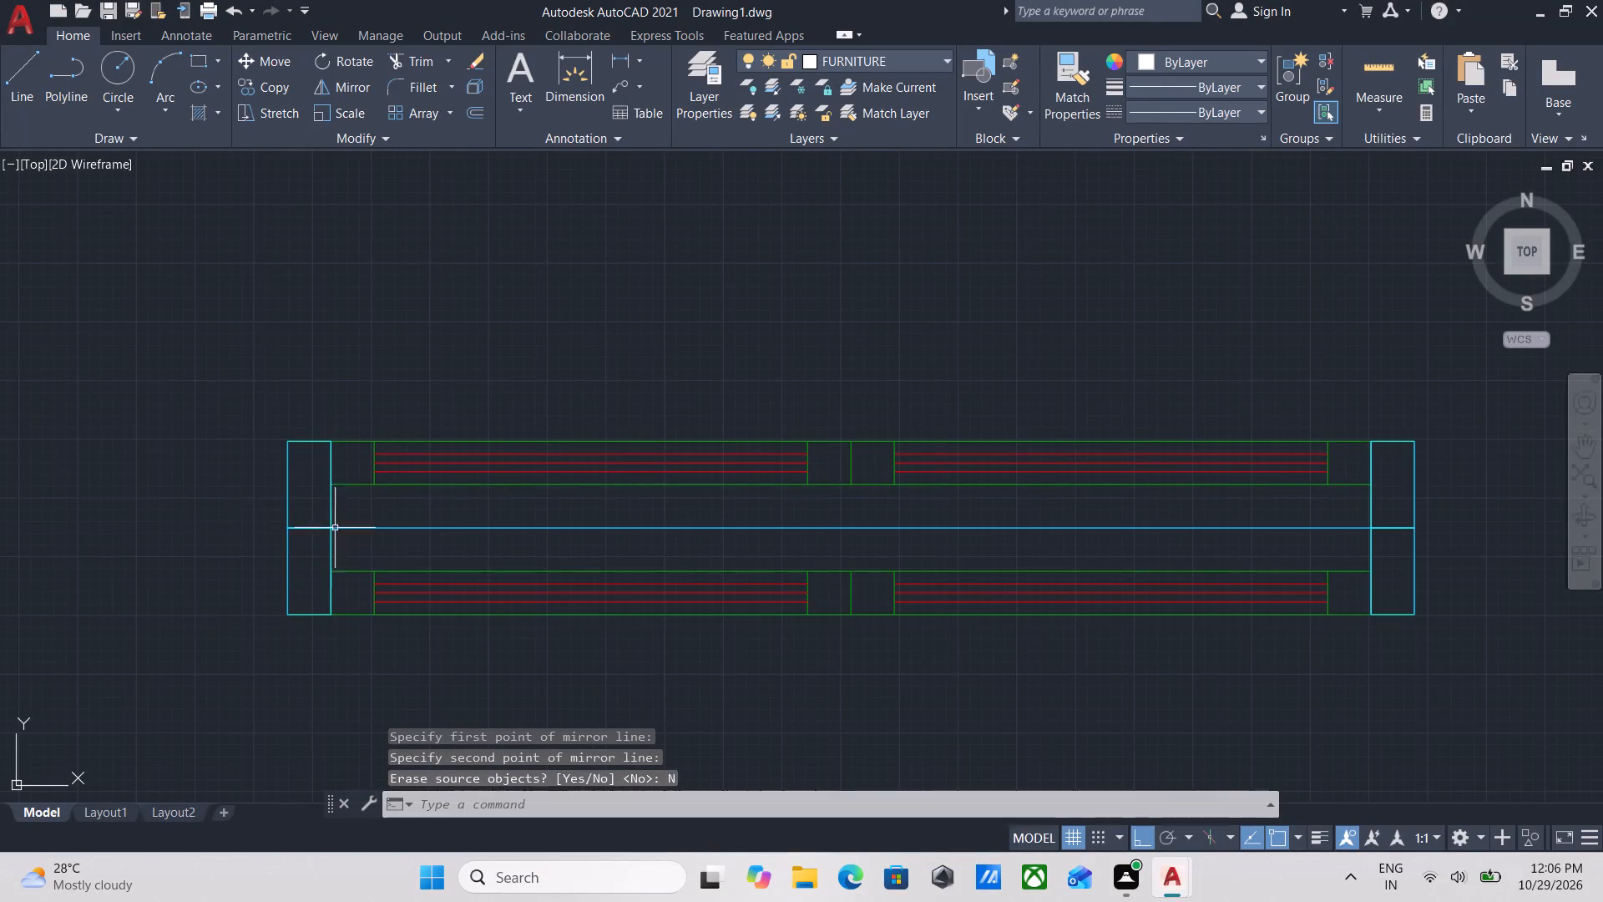
Explode both the original two-panel block and its mirrored copy into separate objects.
{"action": "scroll", "coordinate": [776, 498], "scroll_direction": "up", "scroll_amount": 1}
{"action": "scroll", "coordinate": [788, 498], "scroll_direction": "down", "scroll_amount": 2}
{"action": "middle_click_drag", "start_coordinate": [788, 498], "coordinate": [766, 499]}
{"action": "scroll", "coordinate": [818, 521], "scroll_direction": "up", "scroll_amount": 2}
{"action": "left_click", "coordinate": [827, 527]}
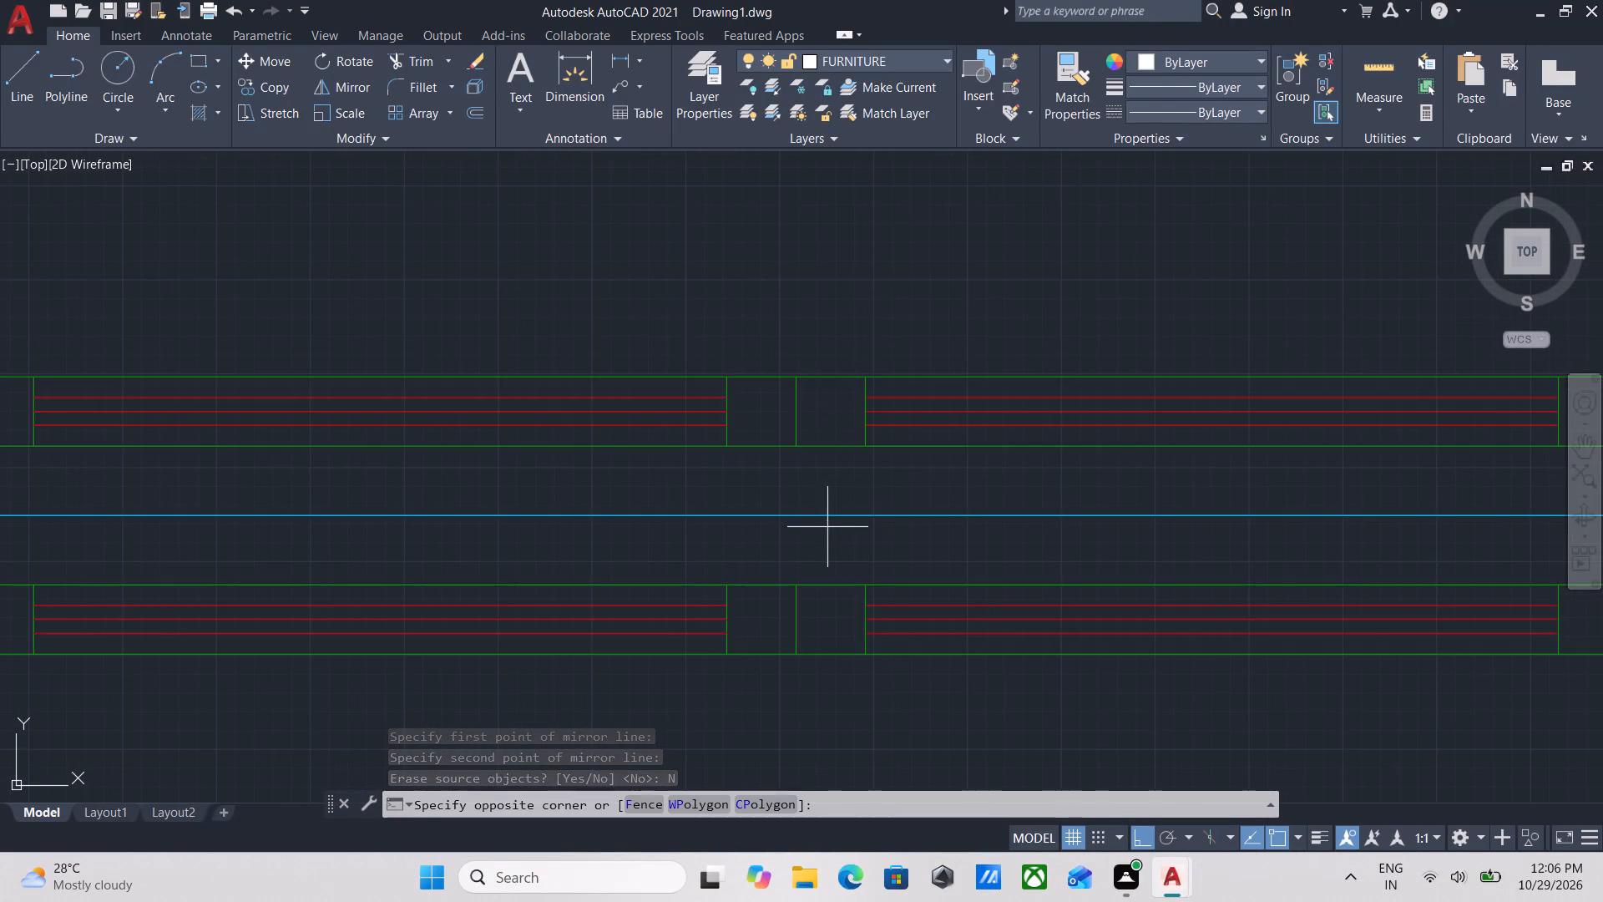
{"action": "left_click", "coordinate": [676, 367]}
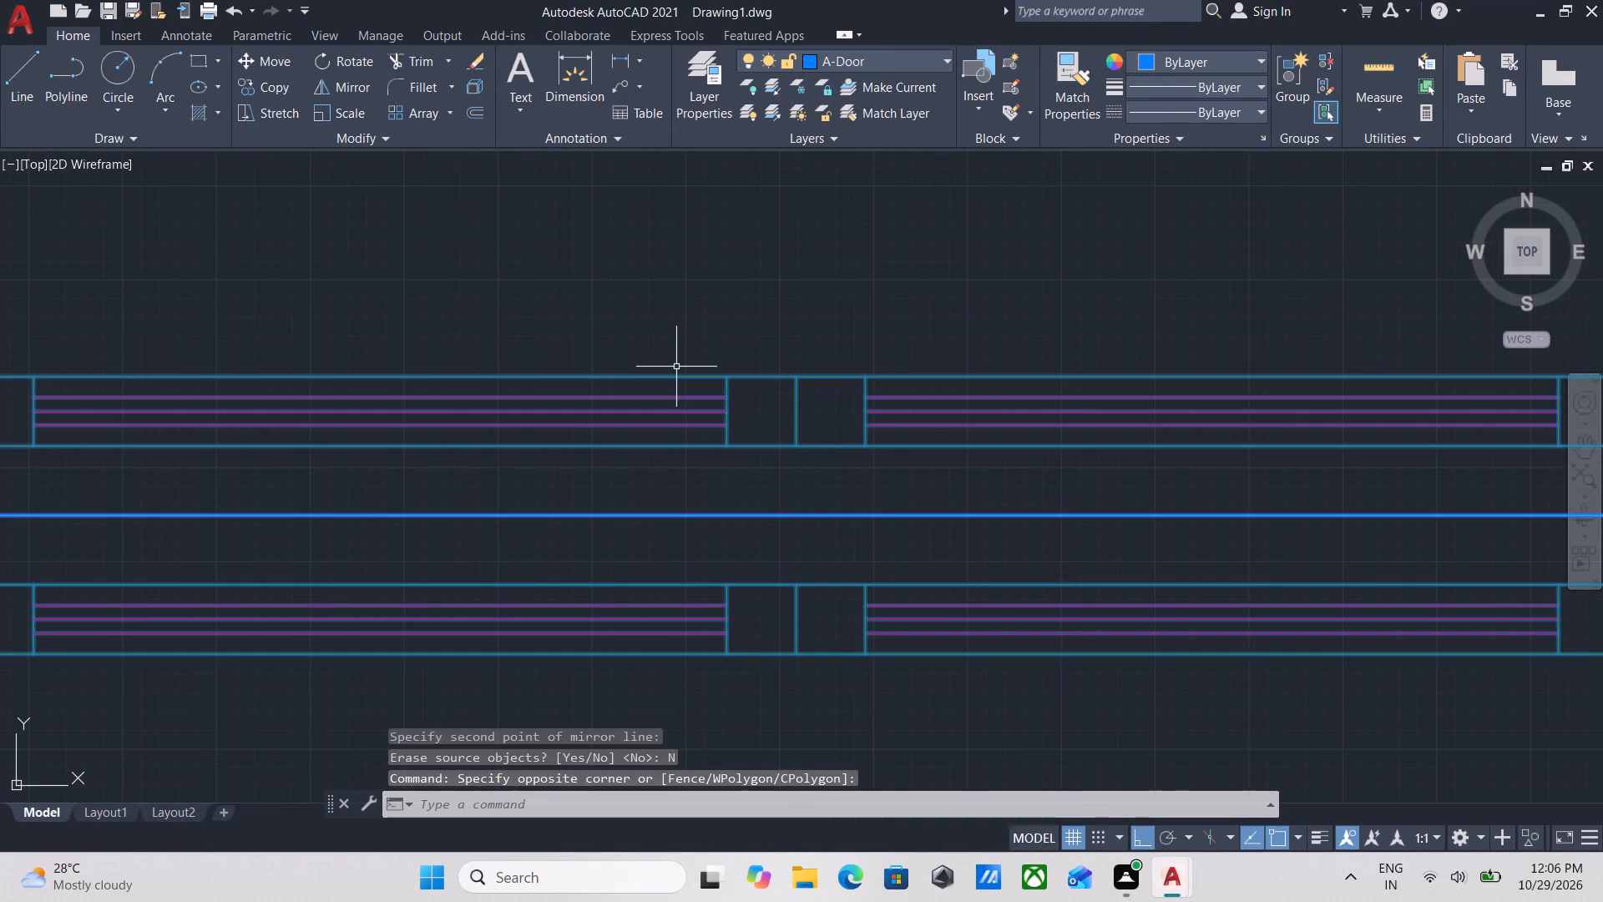
{"action": "key", "text": "x"}
{"action": "key", "text": "Return"}
Erase the long horizontal line along the mirror axis between the two end jambs.
{"action": "left_click", "coordinate": [842, 560]}
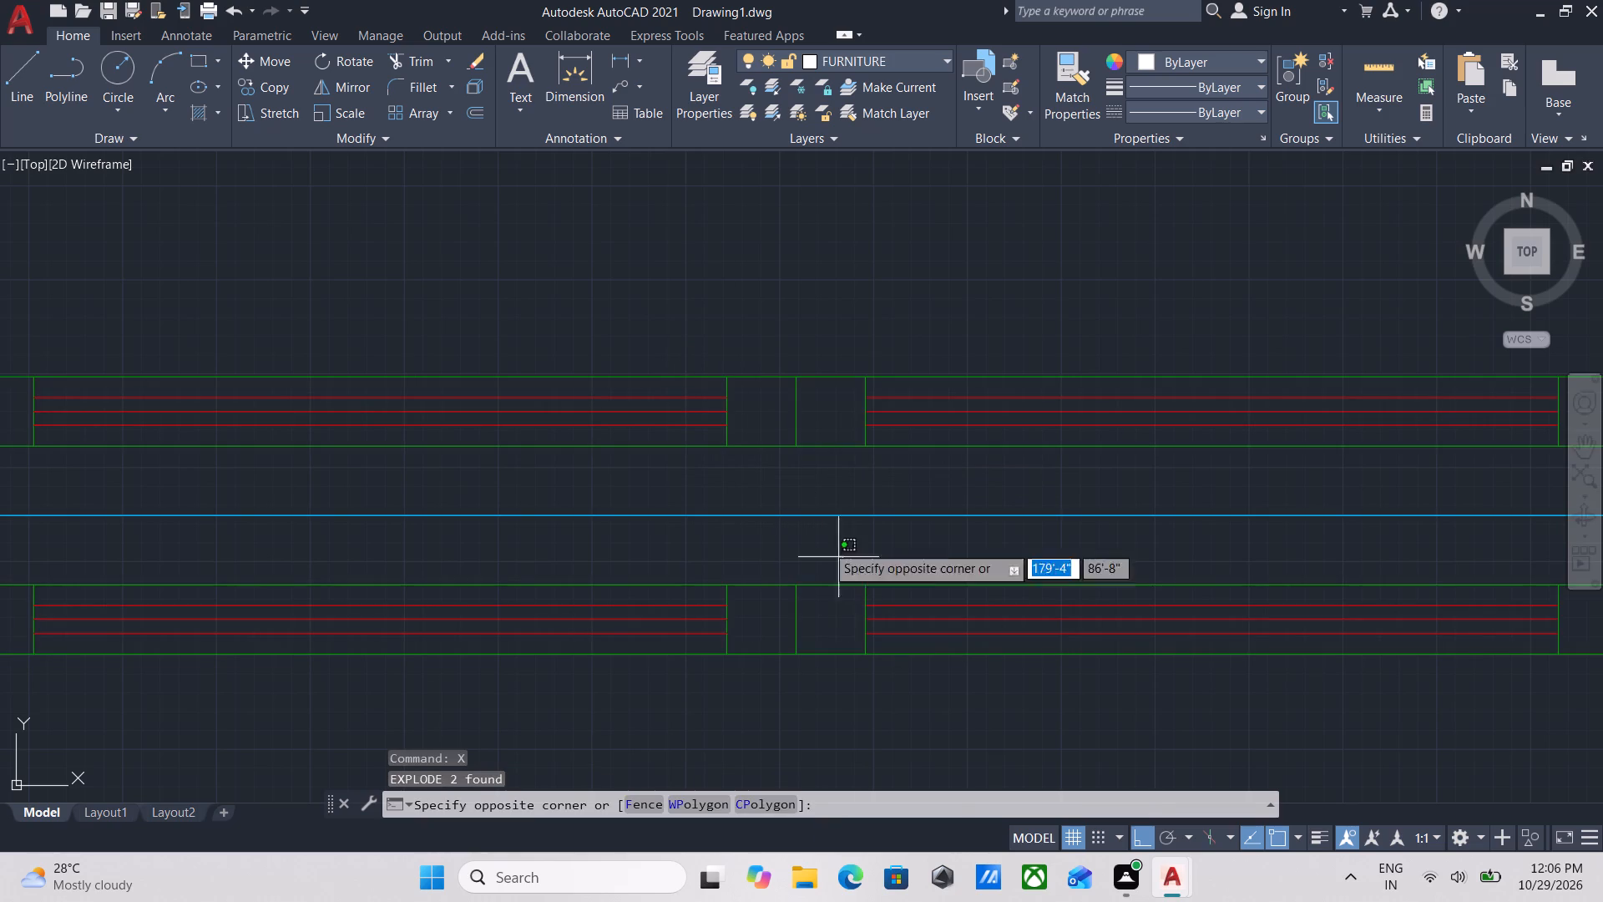
{"action": "left_click", "coordinate": [759, 483]}
{"action": "right_click", "coordinate": [759, 483]}
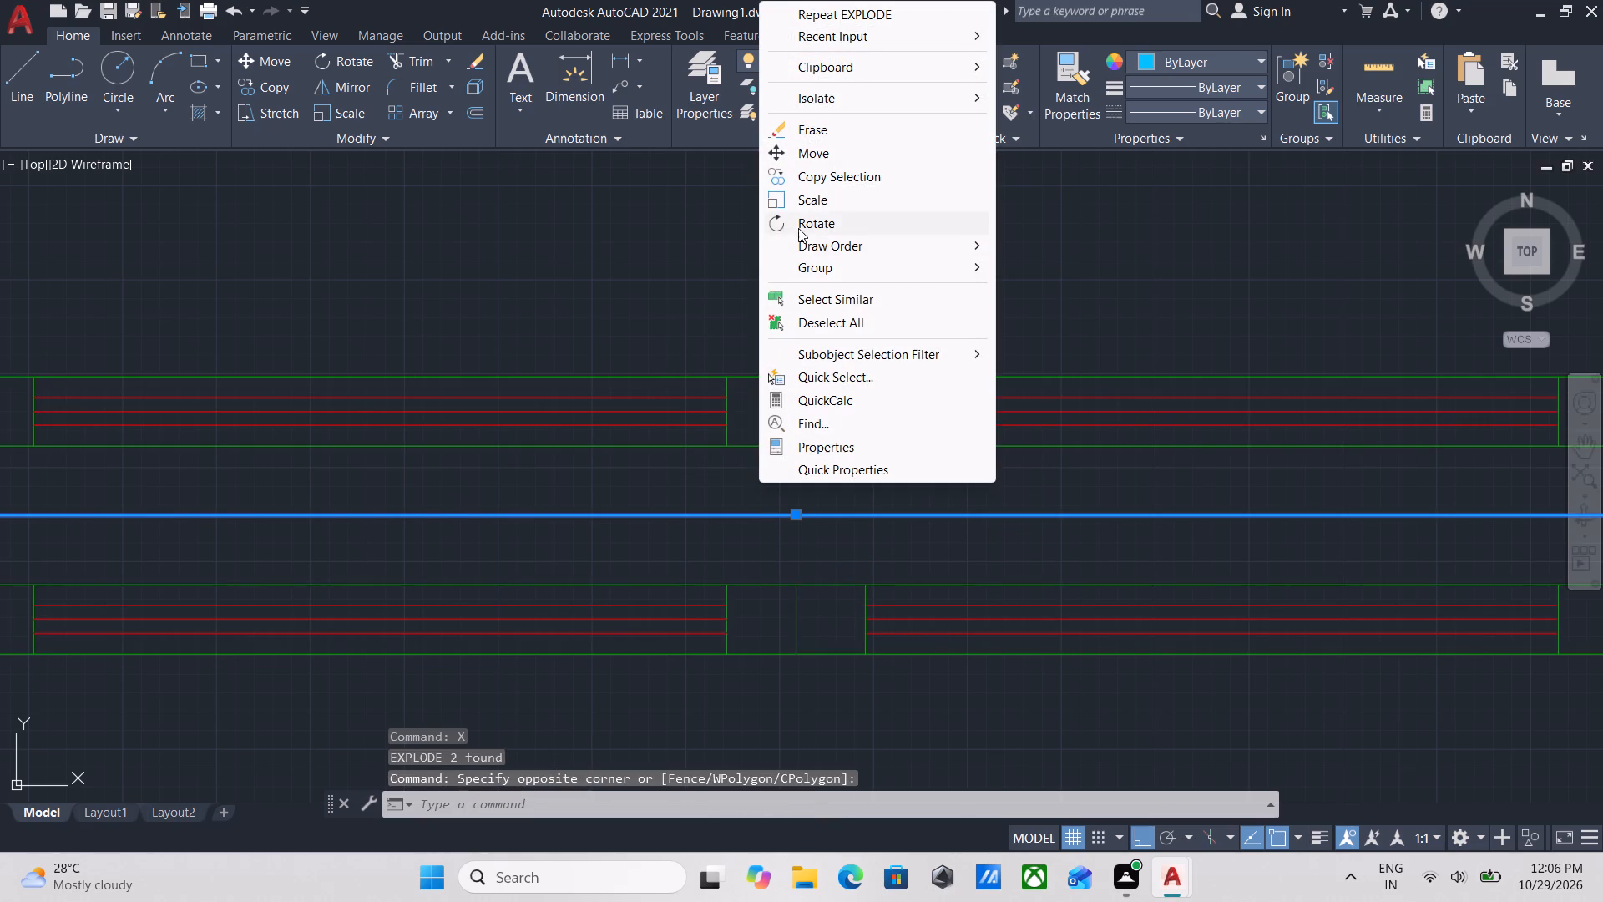
{"action": "left_click", "coordinate": [812, 124]}
{"action": "scroll", "coordinate": [826, 337], "scroll_direction": "down", "scroll_amount": 1}
{"action": "middle_click_drag", "start_coordinate": [825, 340], "coordinate": [833, 423]}
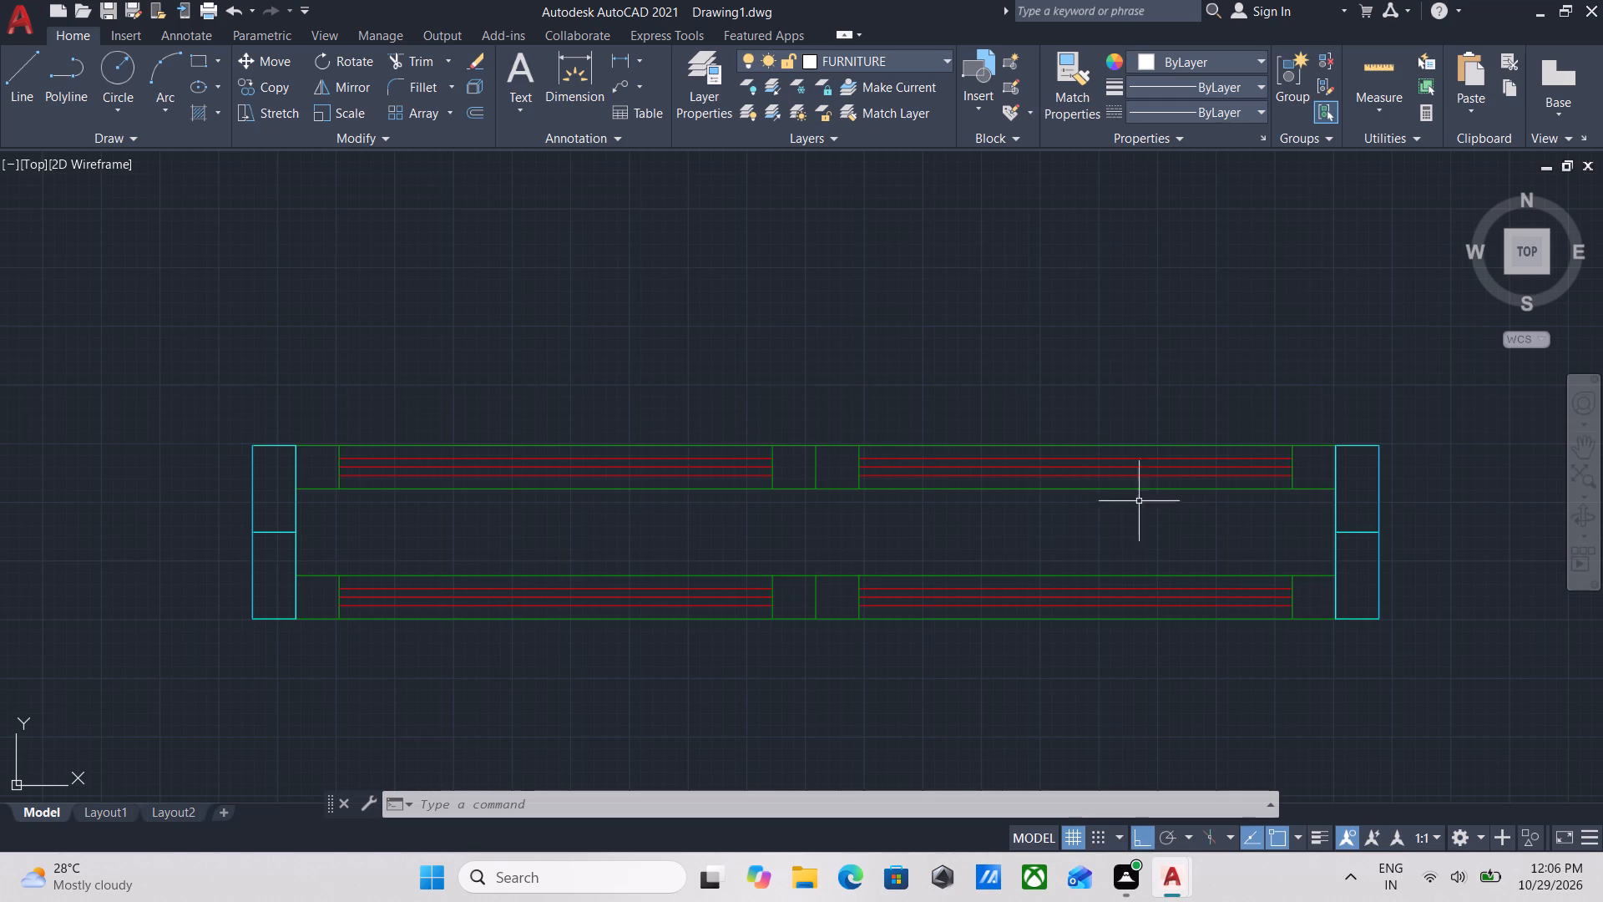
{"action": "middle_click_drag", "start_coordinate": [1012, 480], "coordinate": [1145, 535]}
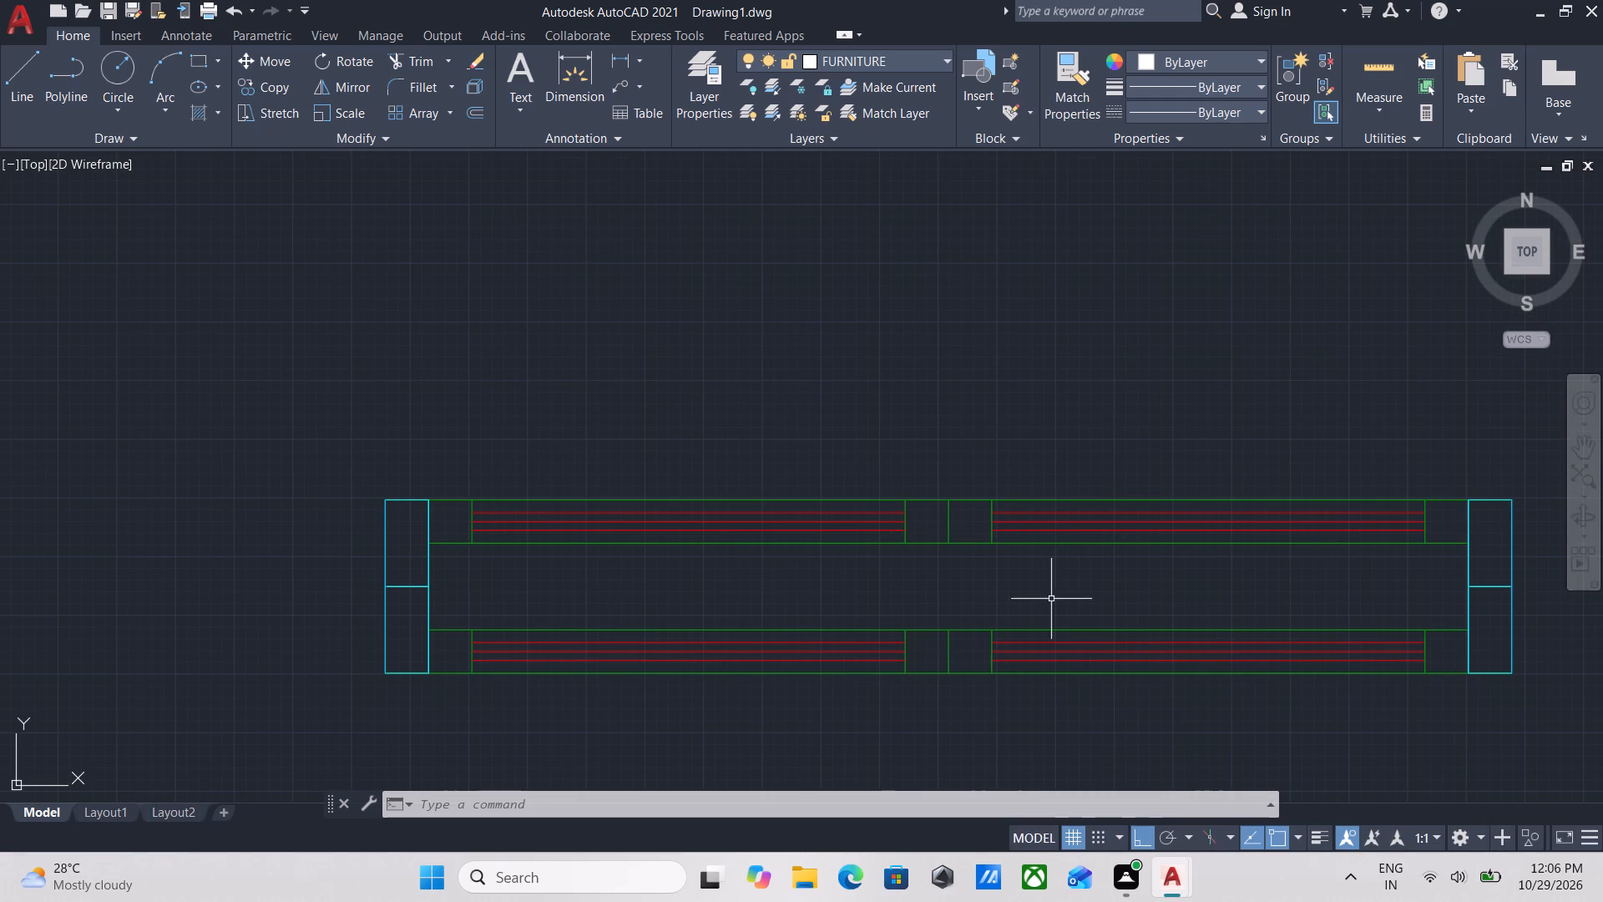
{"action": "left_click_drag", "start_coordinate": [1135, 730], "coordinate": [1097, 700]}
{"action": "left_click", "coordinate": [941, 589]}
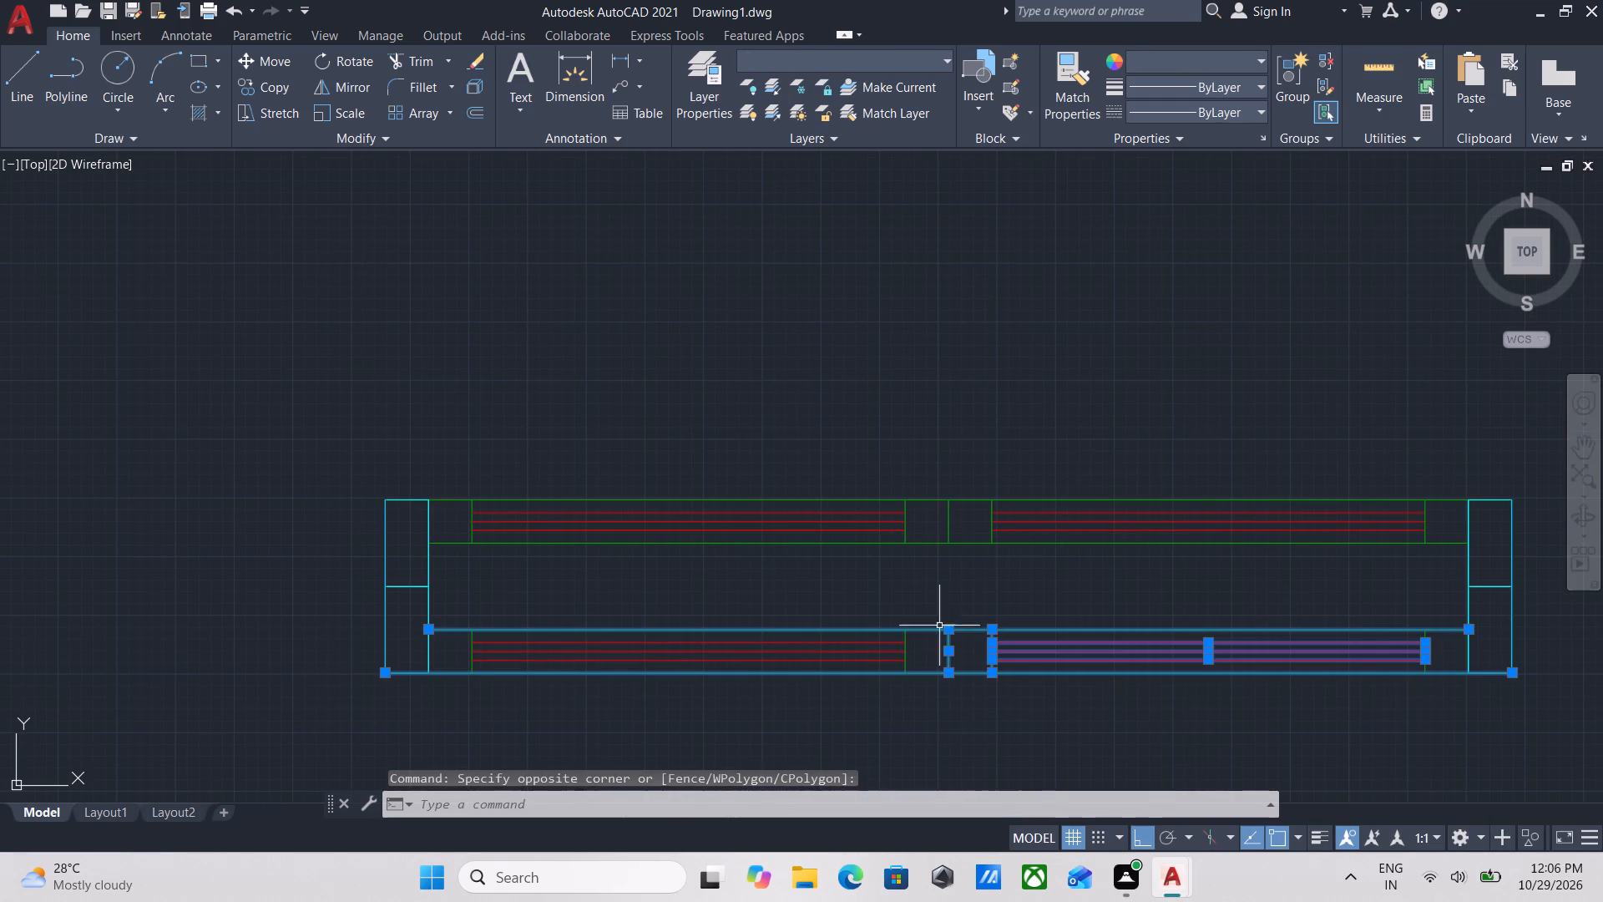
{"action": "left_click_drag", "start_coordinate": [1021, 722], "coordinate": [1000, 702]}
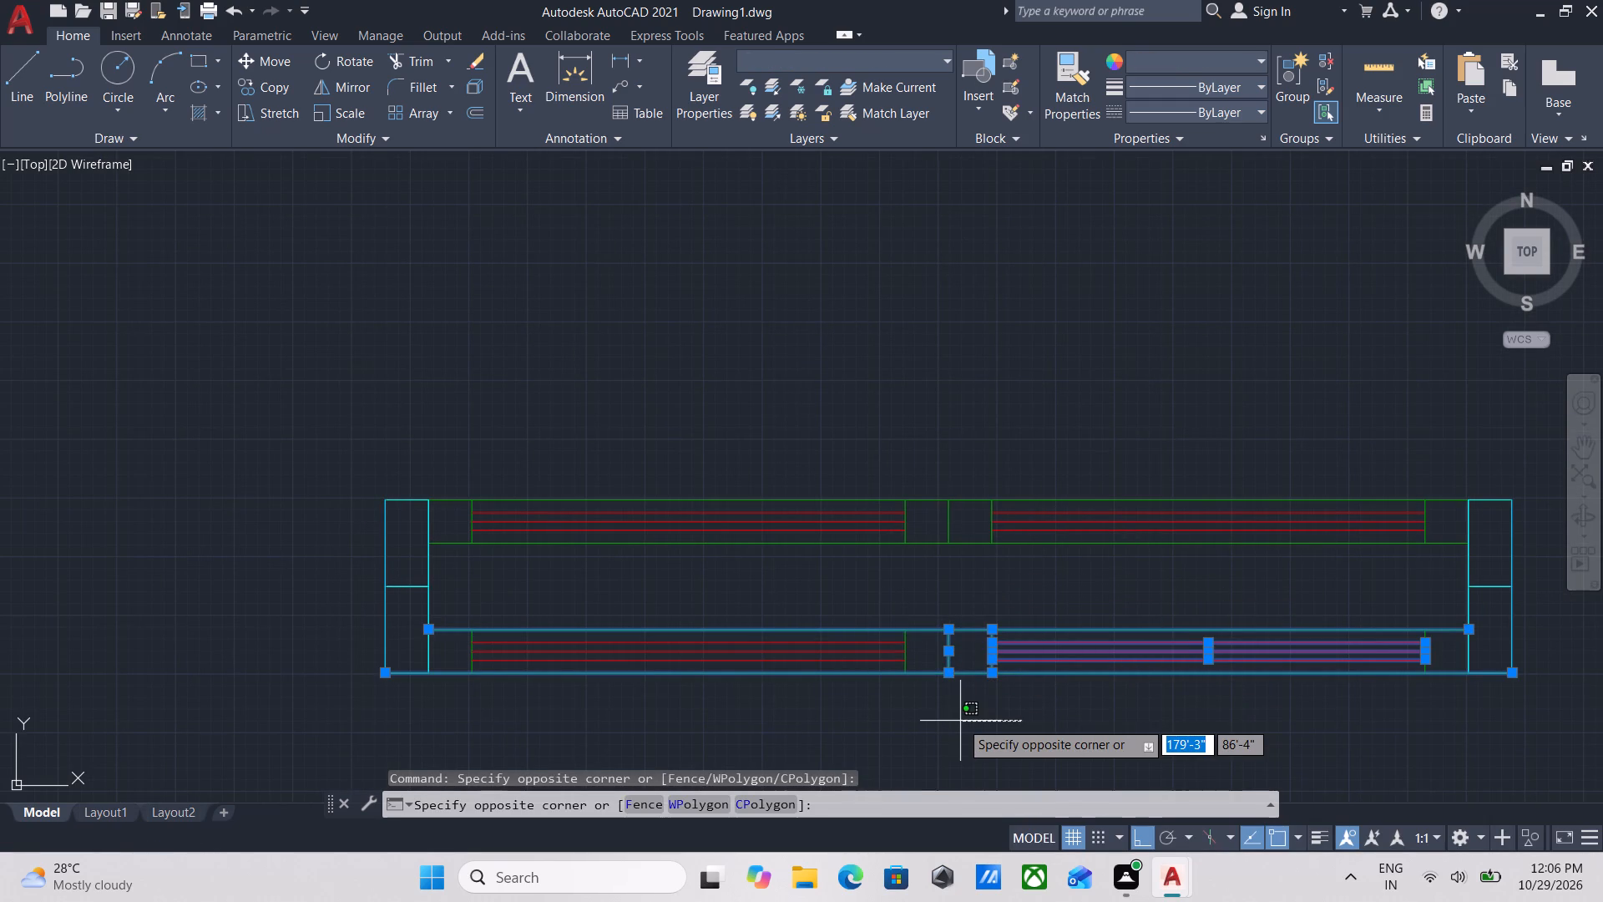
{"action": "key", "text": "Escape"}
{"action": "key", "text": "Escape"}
Erase the mirrored upper row's panel lines, rails and centre dividers with a crossing selection, leaving the end jambs.
{"action": "left_click", "coordinate": [1169, 577]}
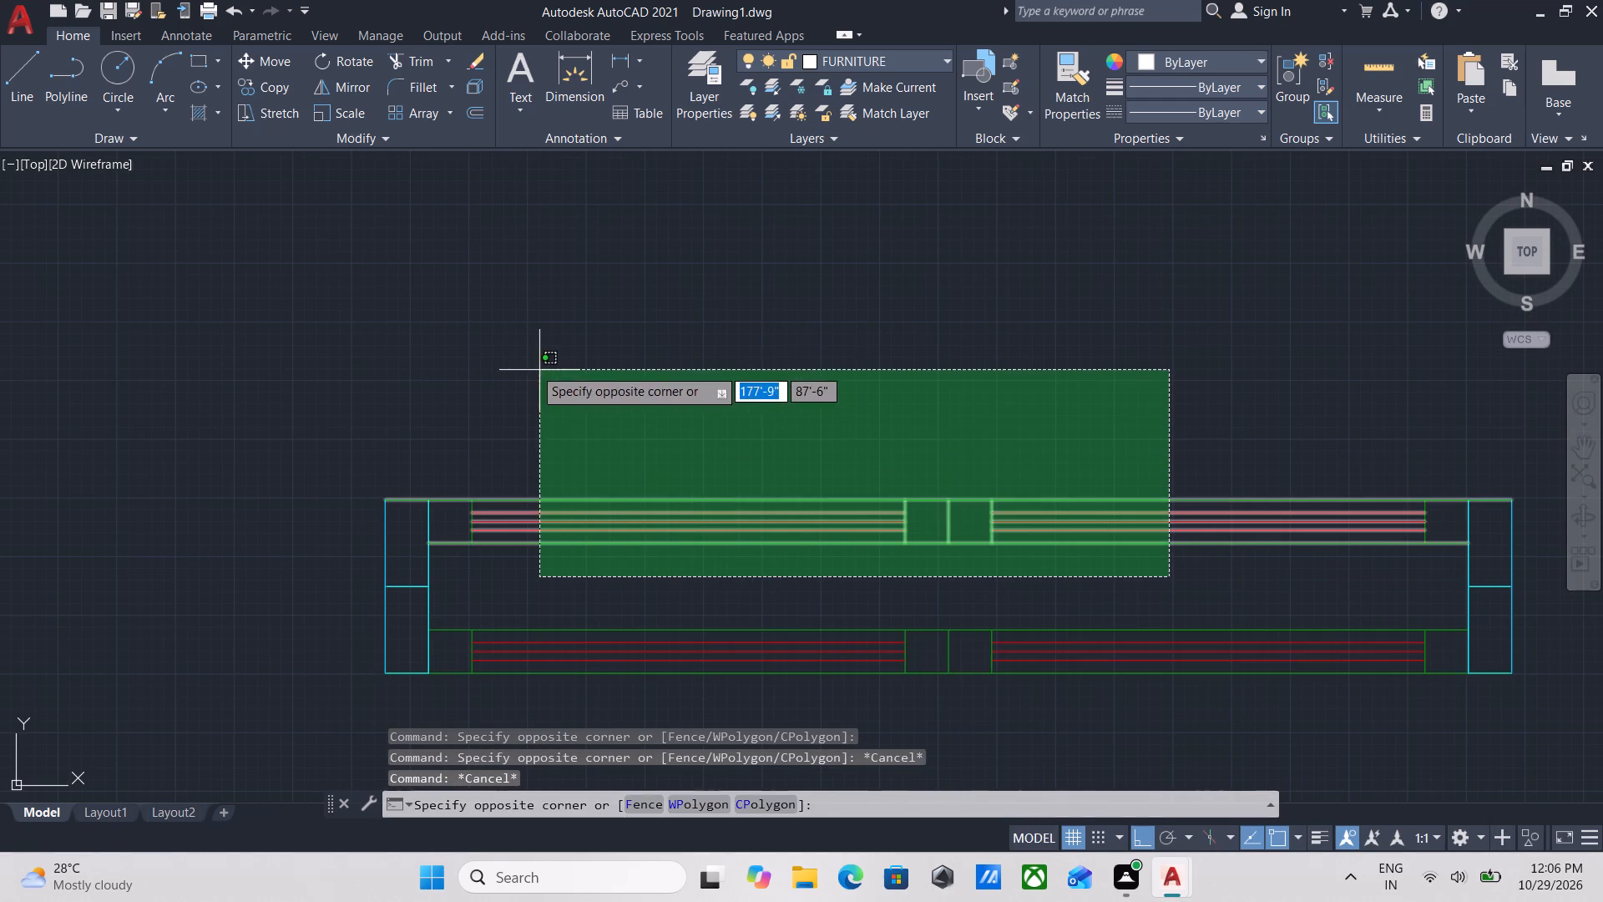
{"action": "left_click", "coordinate": [460, 336]}
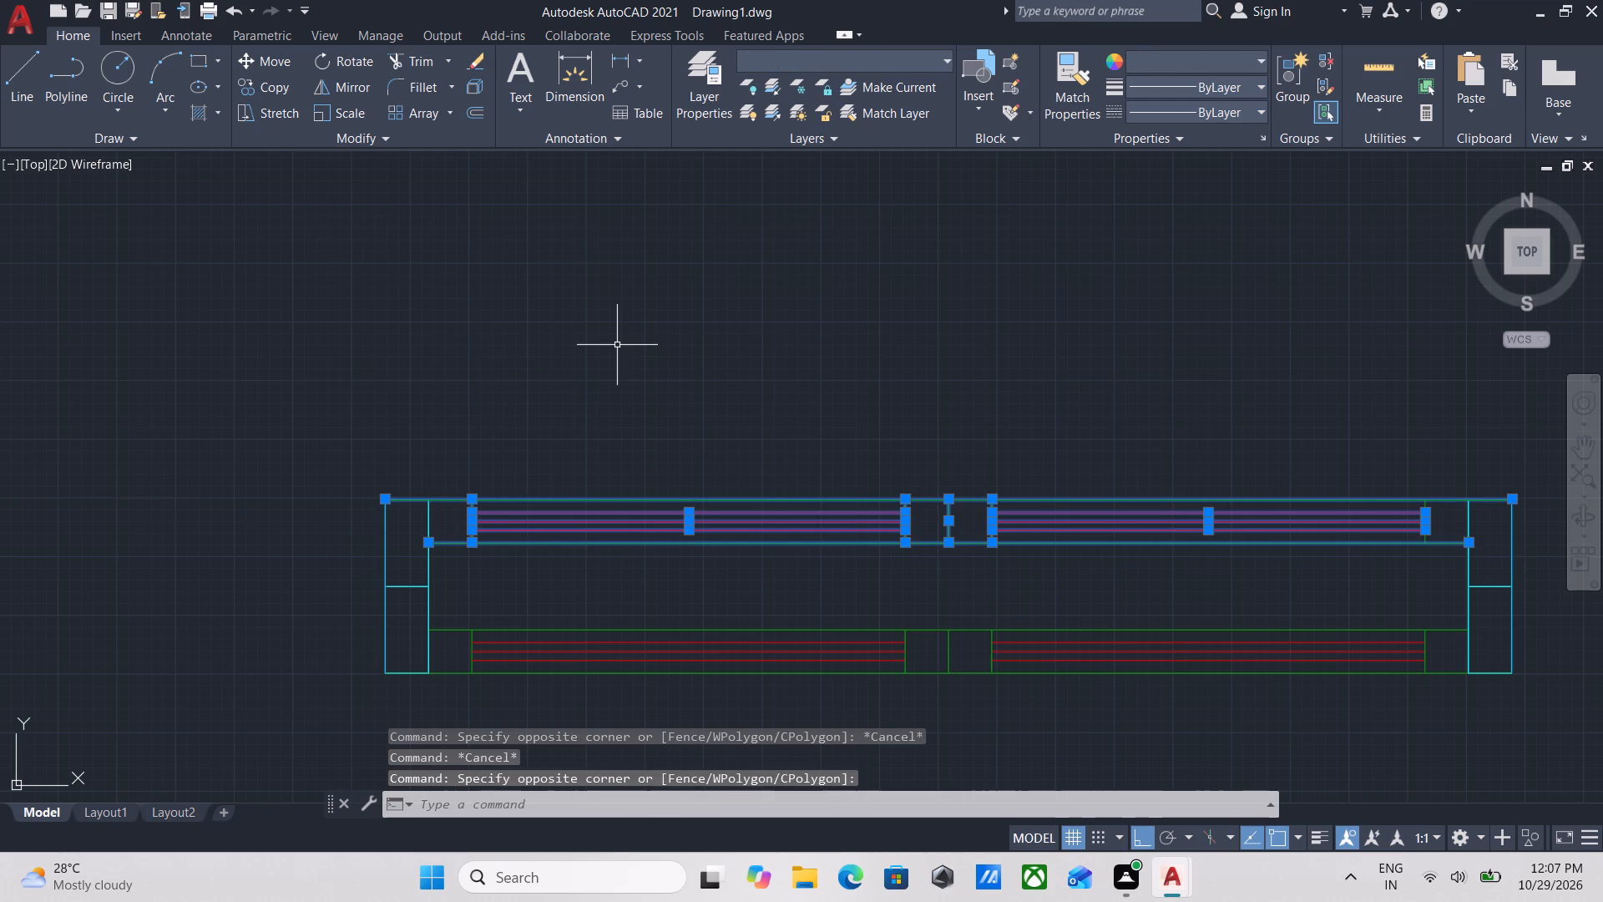
{"action": "right_click", "coordinate": [617, 345]}
{"action": "left_click", "coordinate": [703, 474]}
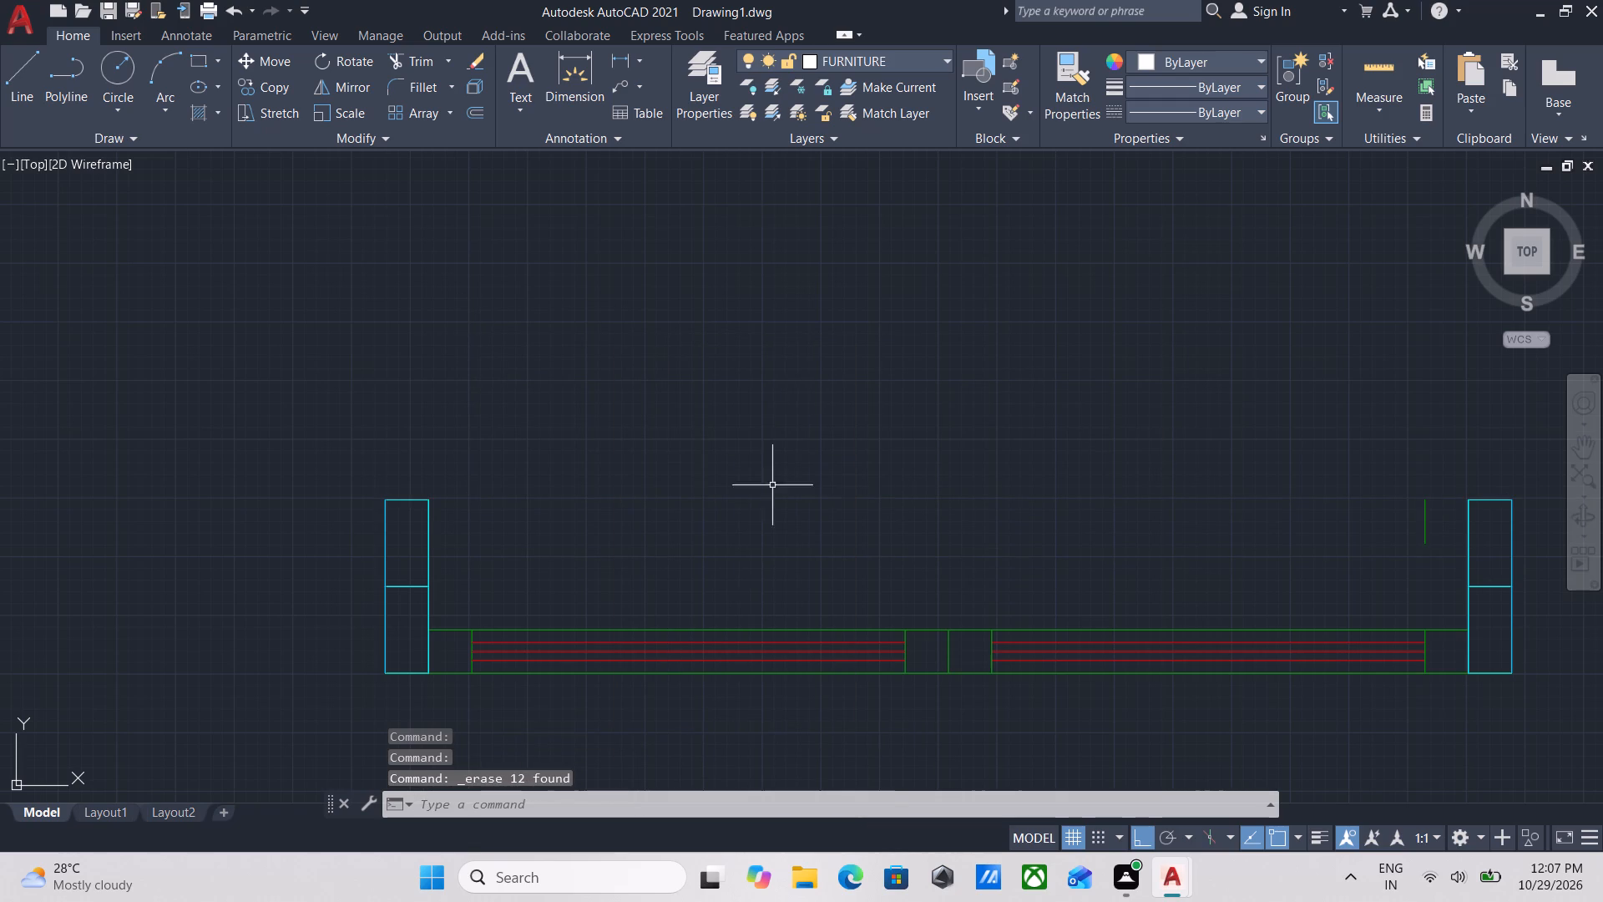
Erase the leftover short vertical green line of the upper row near the right-end jamb.
{"action": "scroll", "coordinate": [1429, 558], "scroll_direction": "up", "scroll_amount": 2}
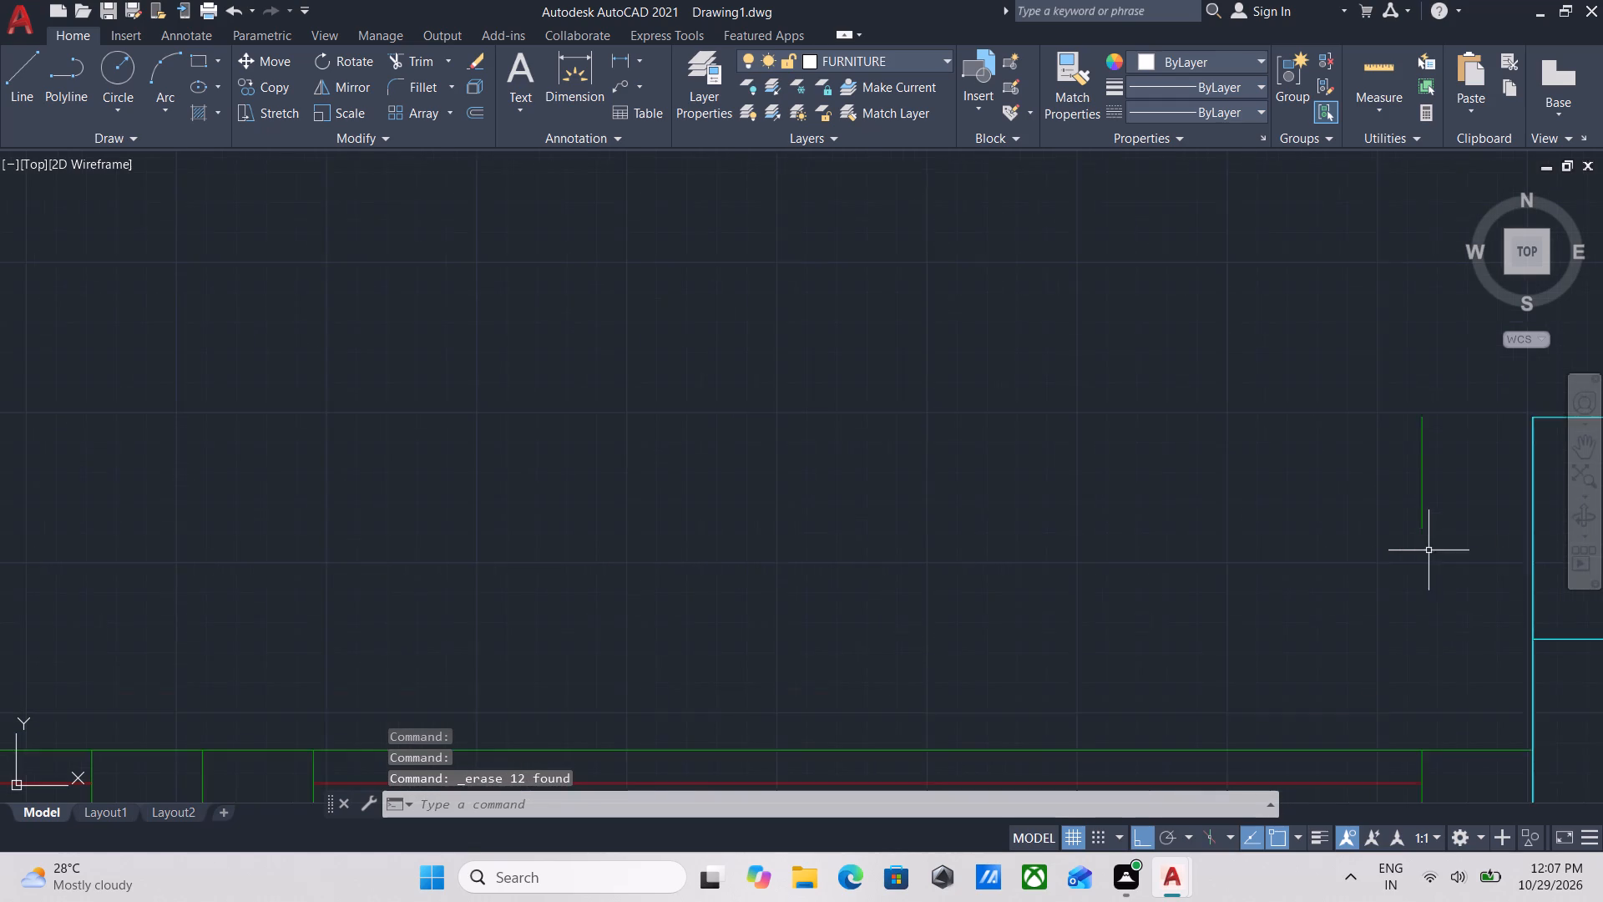
{"action": "scroll", "coordinate": [1429, 550], "scroll_direction": "up", "scroll_amount": 1}
{"action": "left_click", "coordinate": [1449, 530]}
{"action": "left_click", "coordinate": [1273, 433]}
{"action": "scroll", "coordinate": [1171, 443], "scroll_direction": "down", "scroll_amount": 3}
{"action": "middle_click_drag", "start_coordinate": [1142, 448], "coordinate": [1577, 430]}
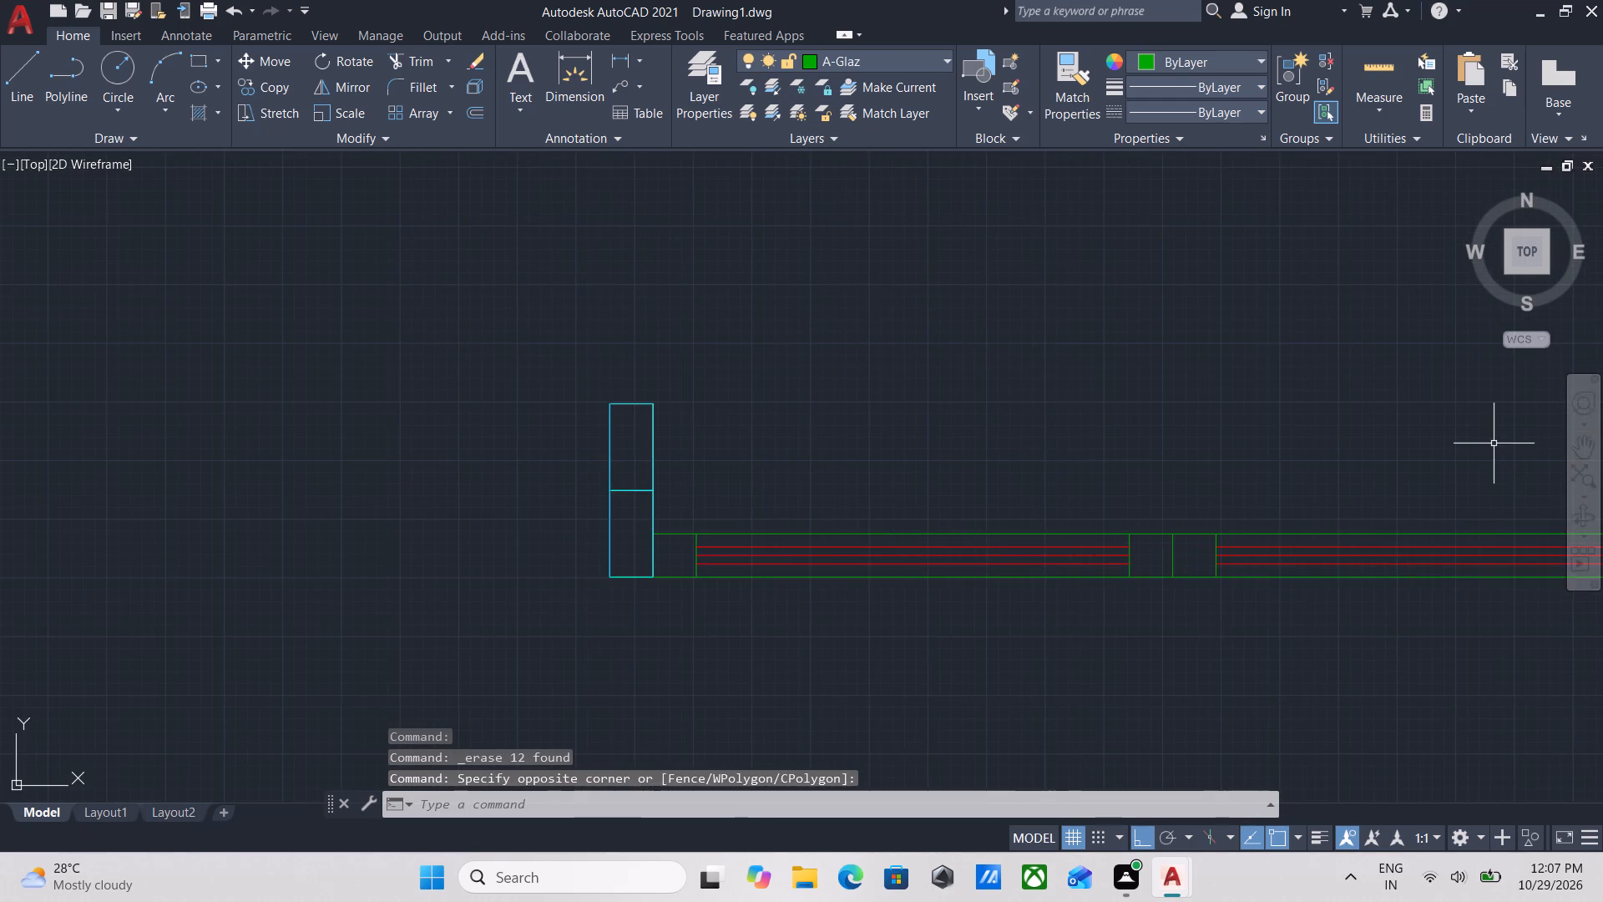
{"action": "middle_click_drag", "start_coordinate": [1494, 443], "coordinate": [1002, 469]}
{"action": "right_click", "coordinate": [997, 474]}
{"action": "left_click", "coordinate": [1056, 459]}
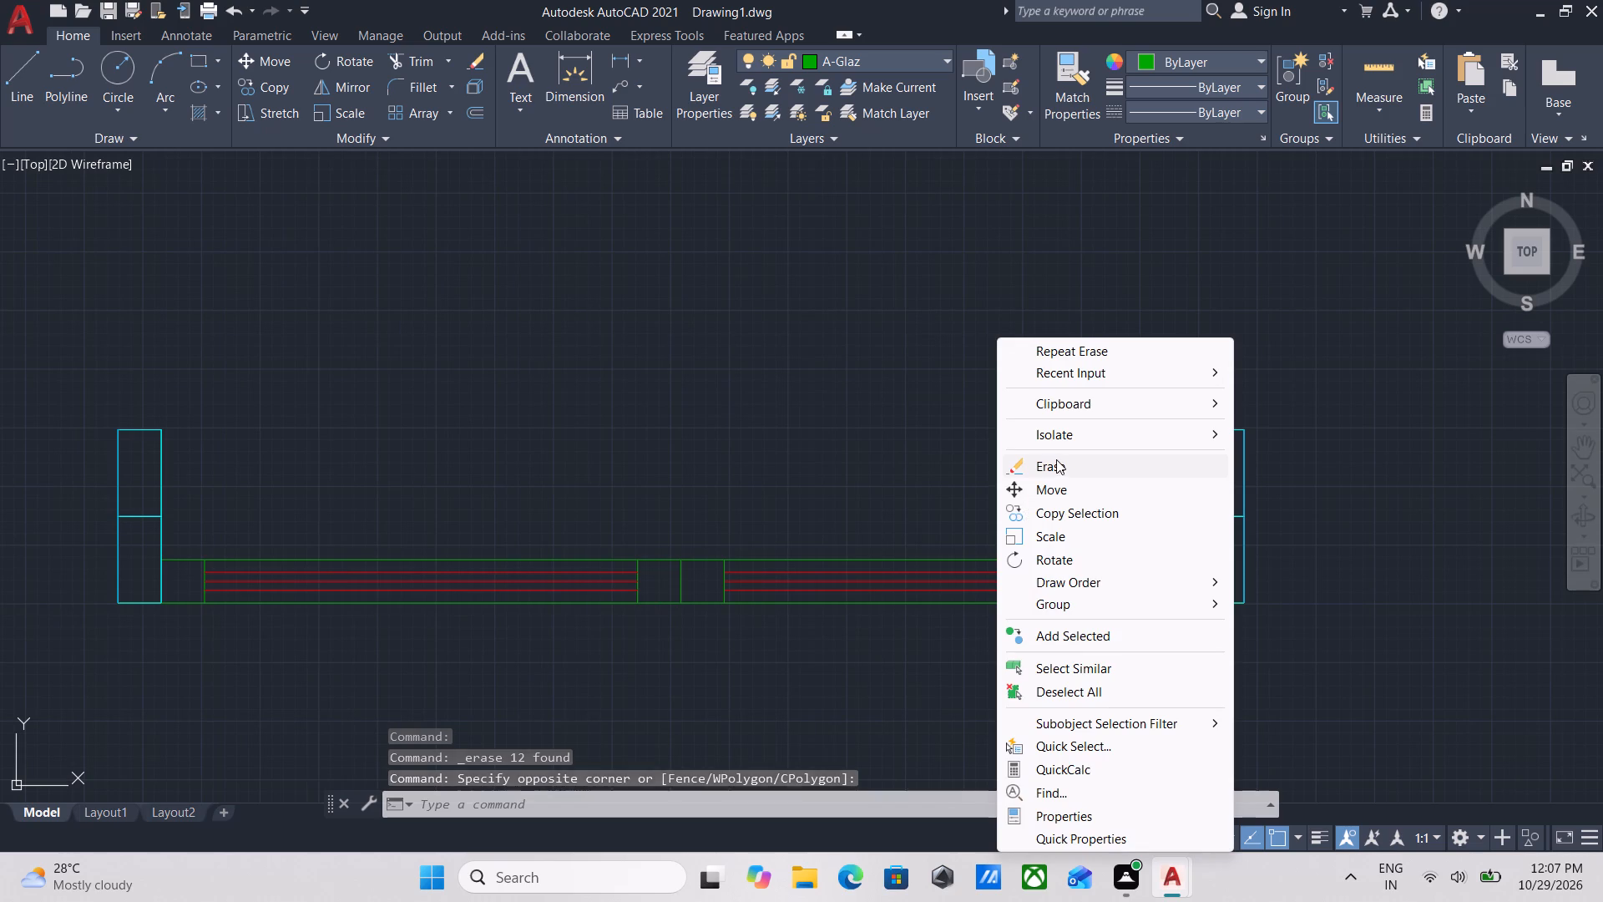
{"action": "scroll", "coordinate": [1056, 459], "scroll_direction": "down", "scroll_amount": 1}
{"action": "middle_click_drag", "start_coordinate": [1056, 459], "coordinate": [1172, 479]}
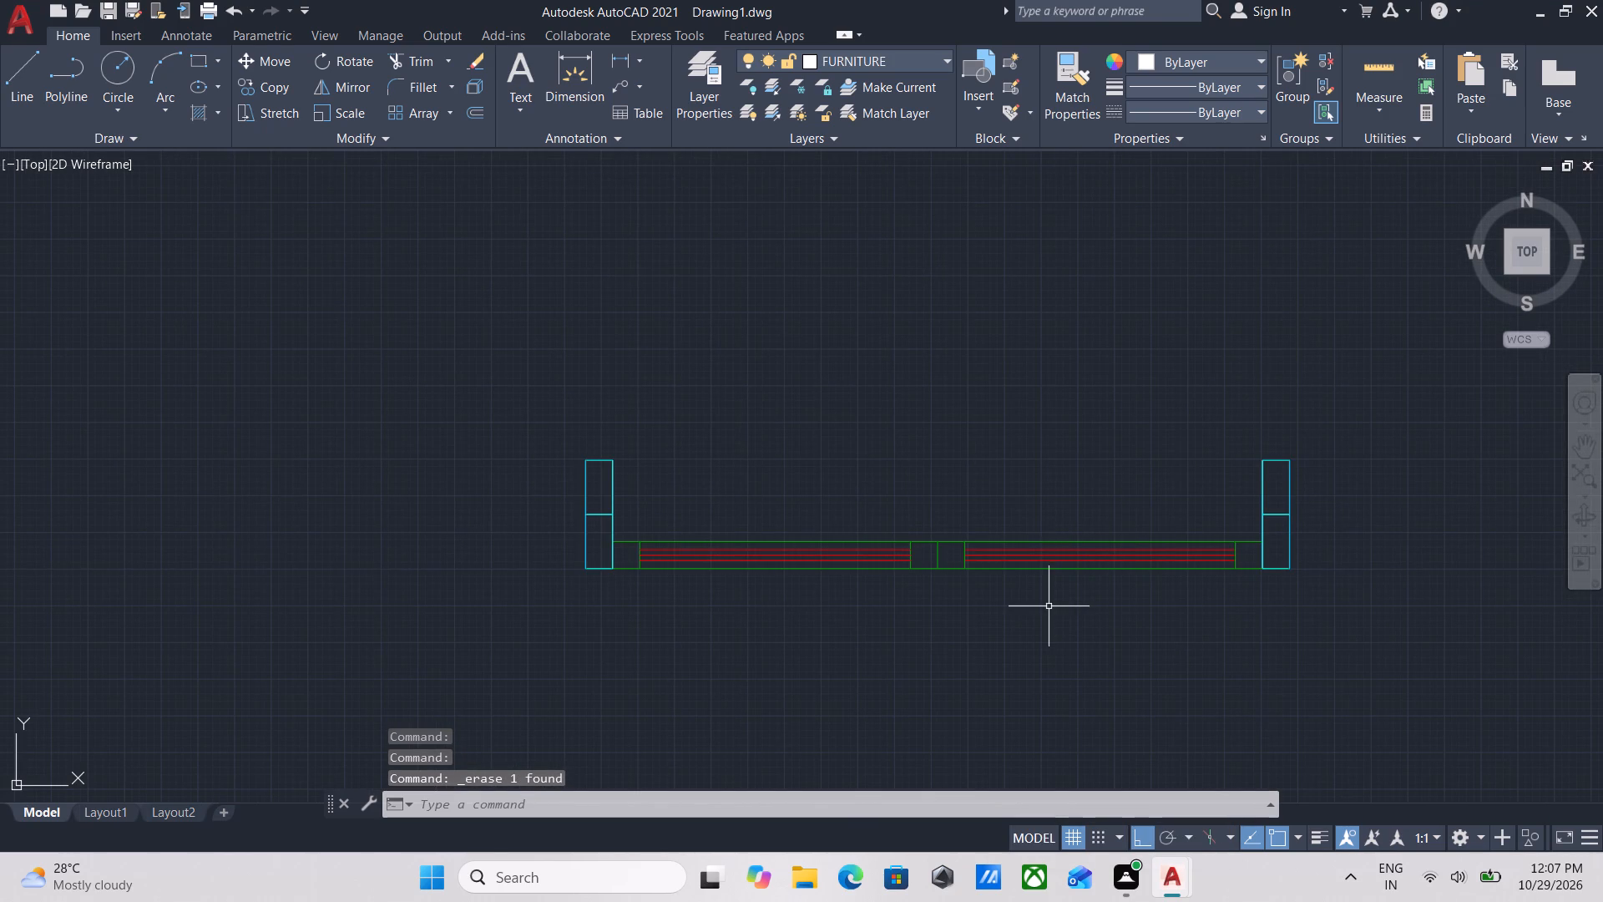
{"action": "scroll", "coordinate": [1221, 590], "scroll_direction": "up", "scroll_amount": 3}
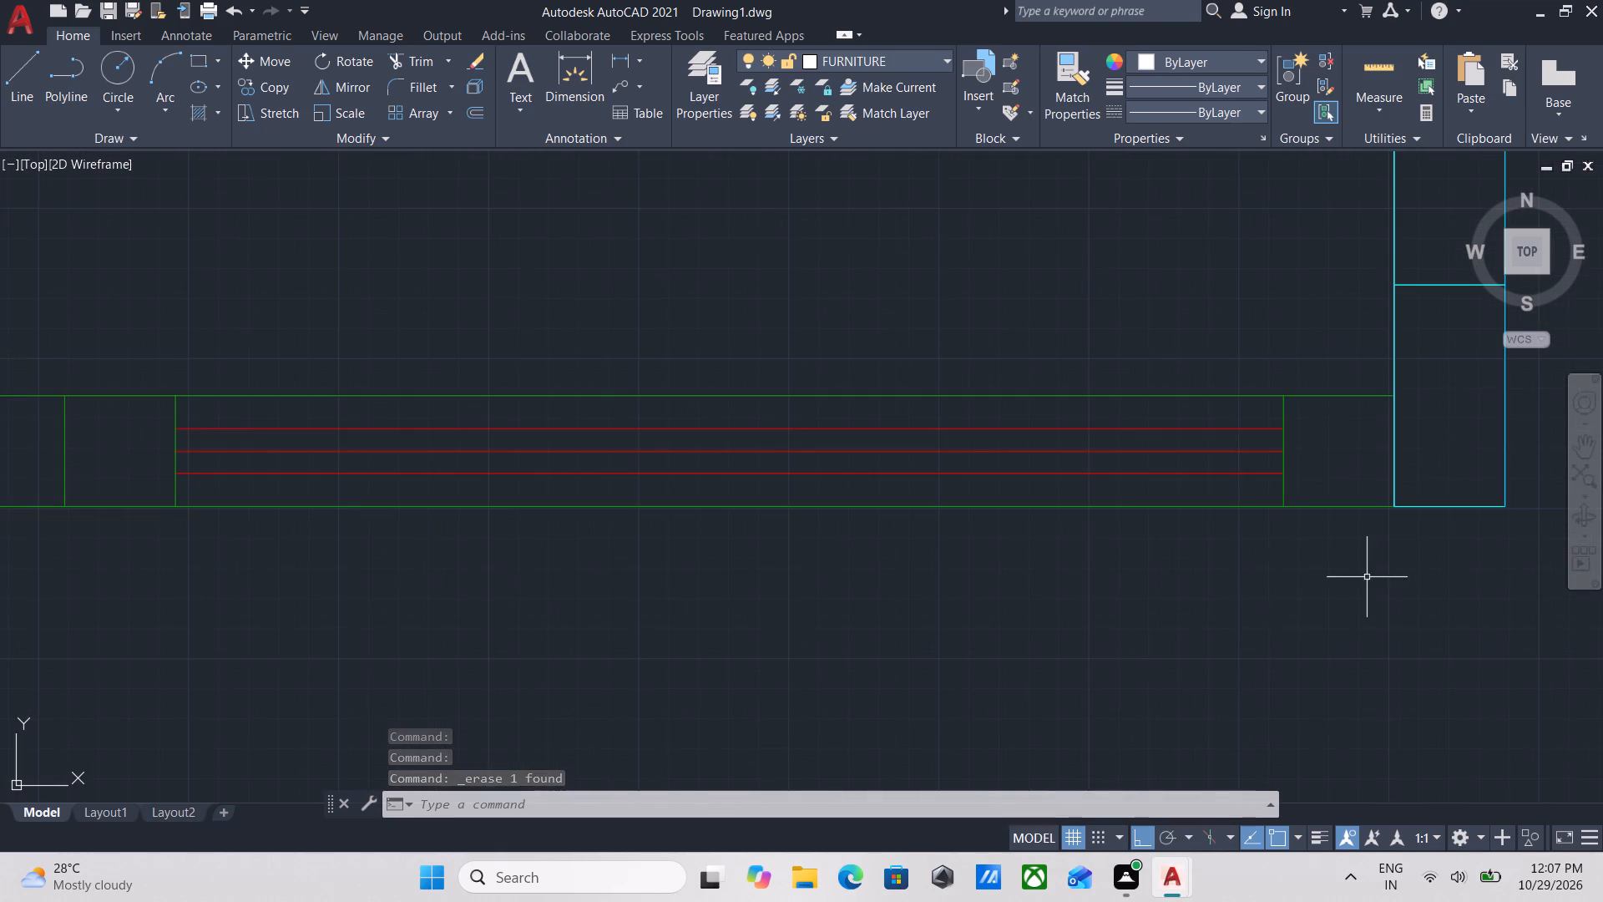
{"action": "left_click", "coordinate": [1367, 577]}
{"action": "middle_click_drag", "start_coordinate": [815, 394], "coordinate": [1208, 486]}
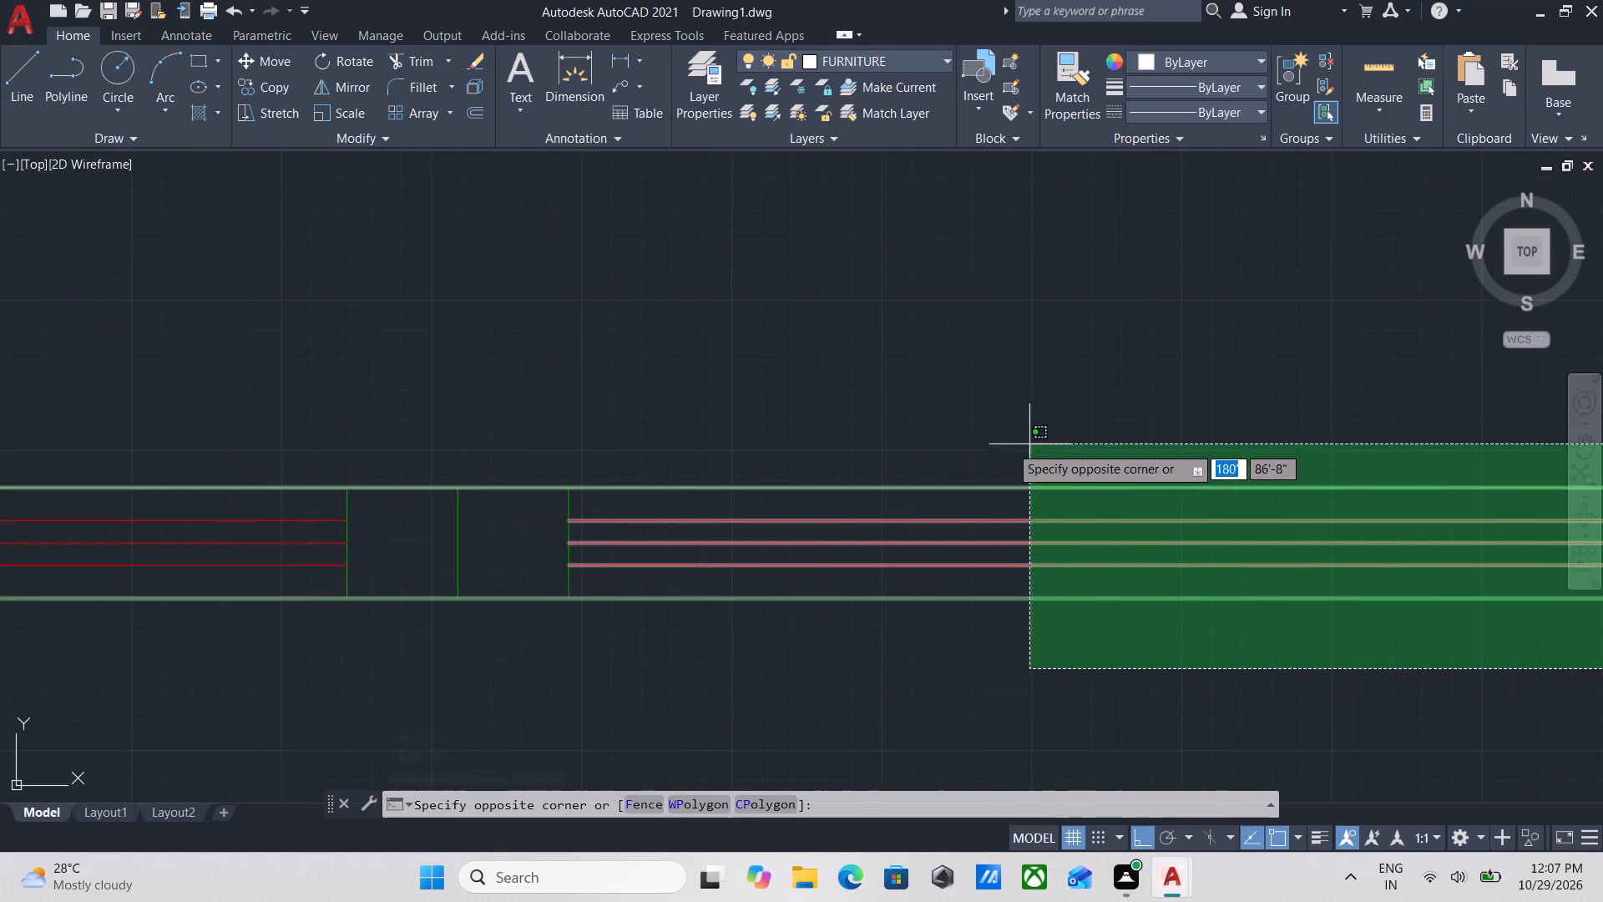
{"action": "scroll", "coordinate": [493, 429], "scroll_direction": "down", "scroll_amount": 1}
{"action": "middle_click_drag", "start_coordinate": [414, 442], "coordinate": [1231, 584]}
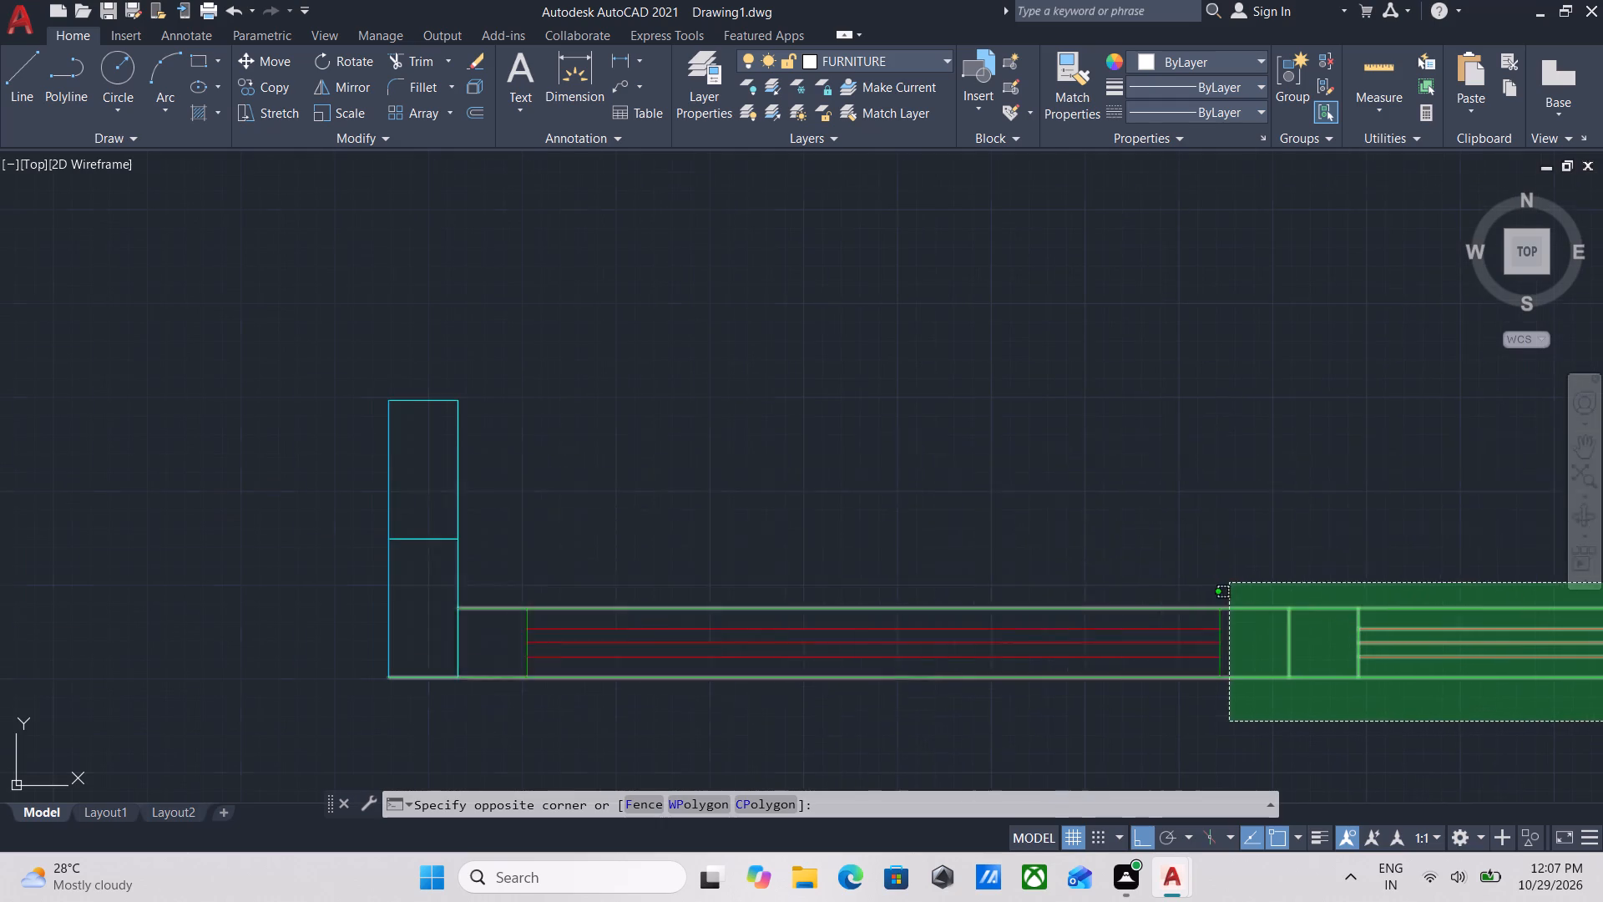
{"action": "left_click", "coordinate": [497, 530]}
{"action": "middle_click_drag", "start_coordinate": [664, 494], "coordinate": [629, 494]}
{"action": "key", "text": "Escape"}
Trim away the short horizontal line dividing the left-end jamb so it becomes one full-height rectangle.
{"action": "scroll", "coordinate": [719, 499], "scroll_direction": "down", "scroll_amount": 1}
{"action": "middle_click", "coordinate": [719, 499]}
{"action": "scroll", "coordinate": [513, 518], "scroll_direction": "up", "scroll_amount": 2}
{"action": "middle_click", "coordinate": [466, 612]}
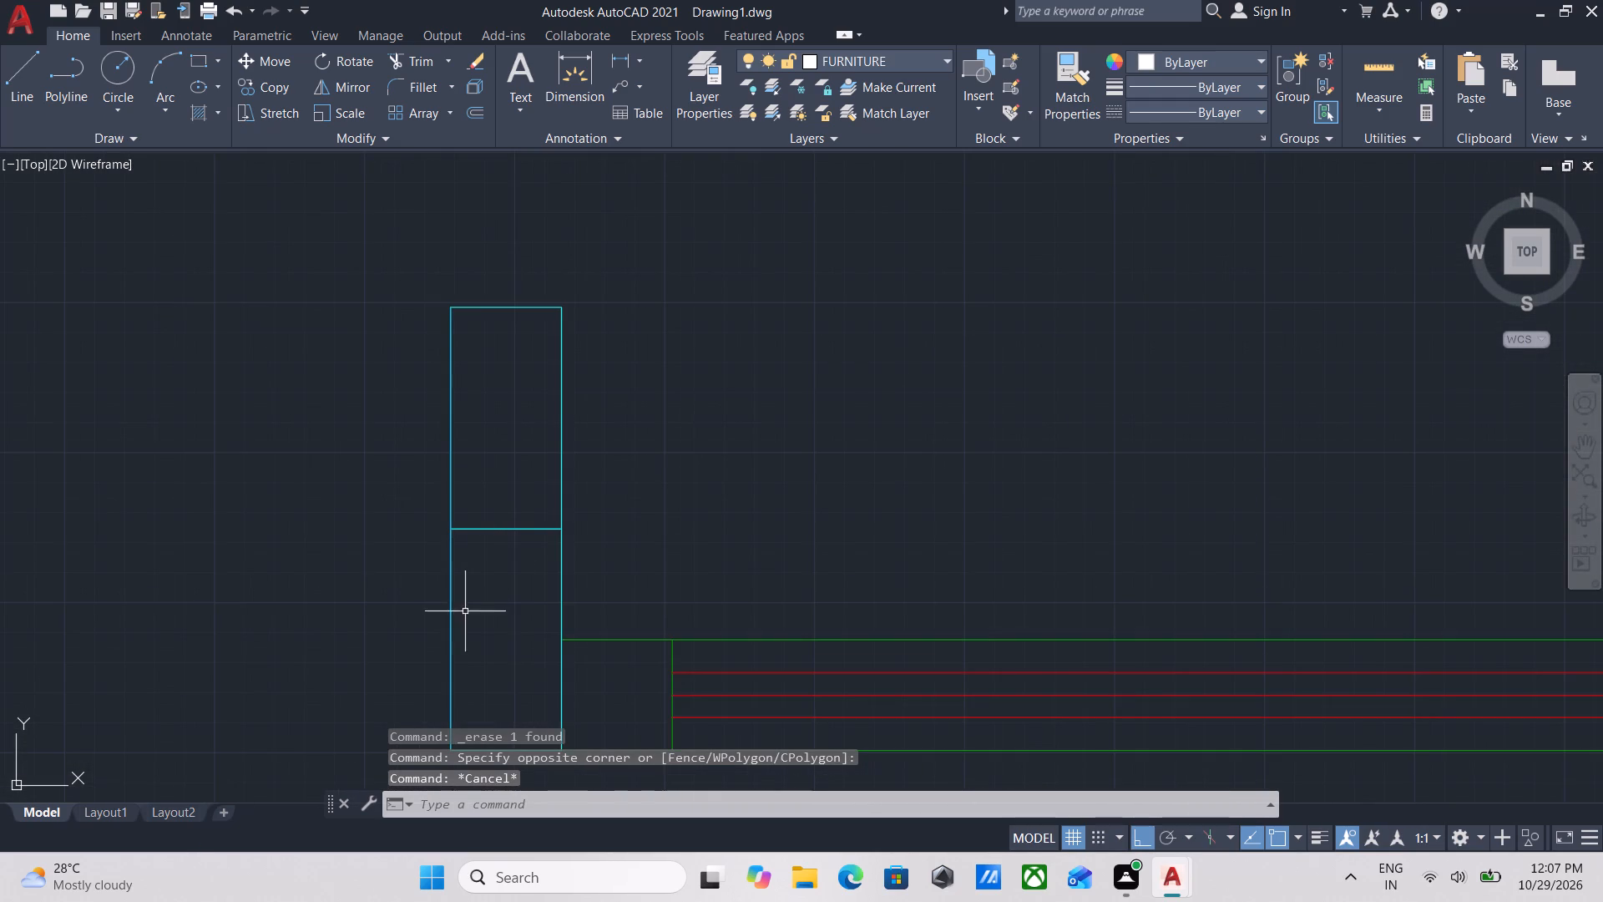
{"action": "middle_click", "coordinate": [484, 597]}
{"action": "scroll", "coordinate": [484, 597], "scroll_direction": "down", "scroll_amount": 1}
{"action": "type", "text": "TR"}
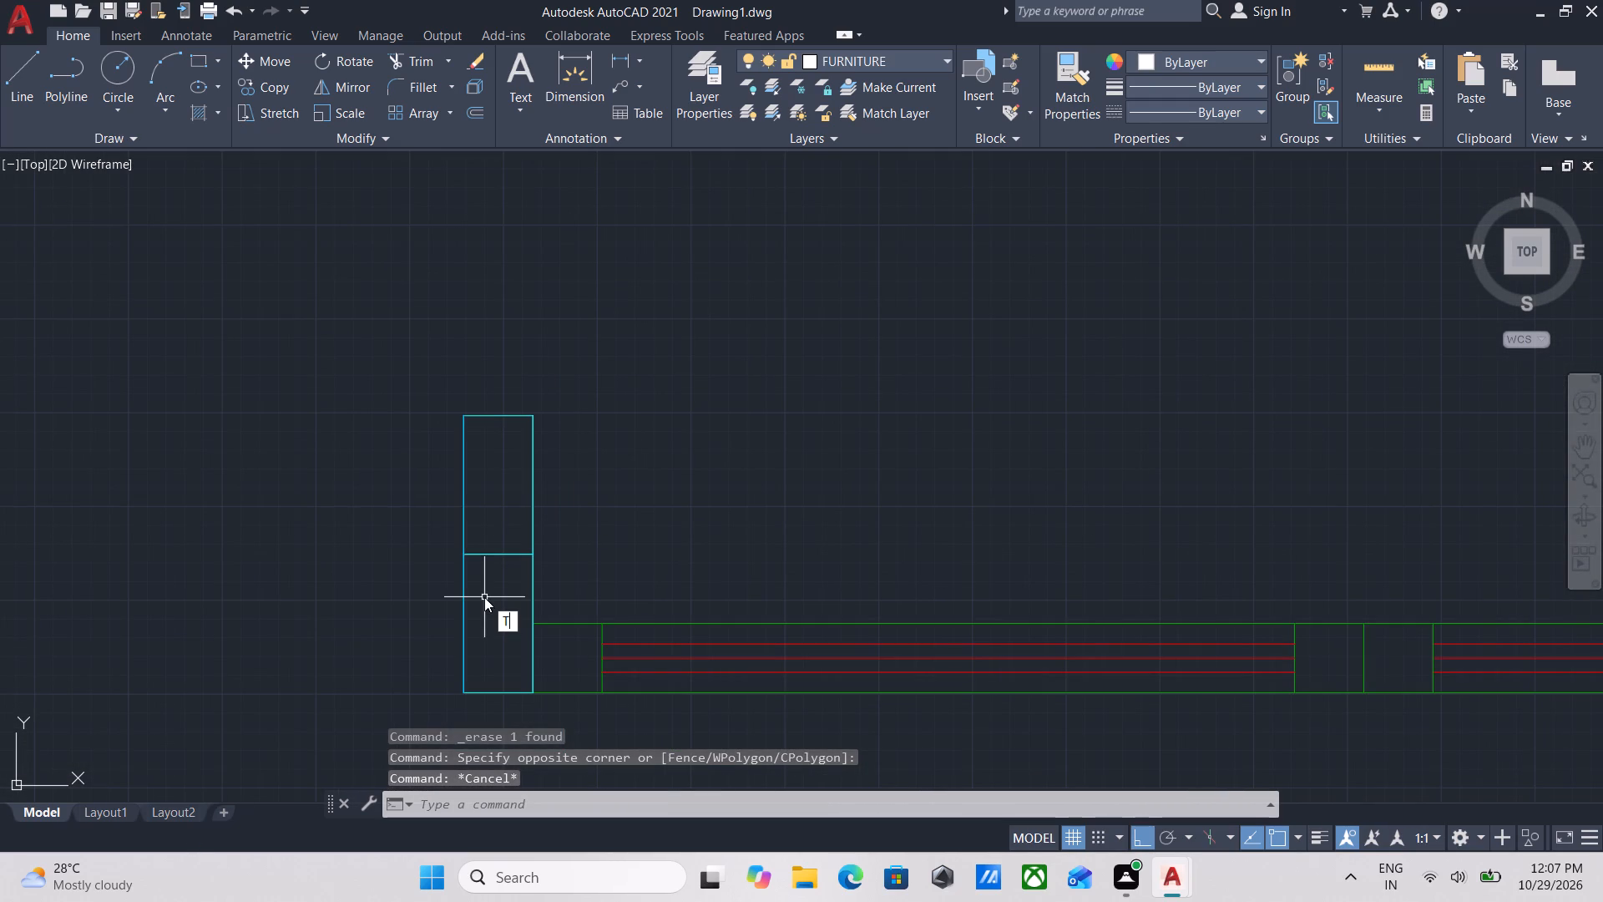
{"action": "key", "text": "Return"}
{"action": "left_click", "coordinate": [484, 594]}
{"action": "left_click", "coordinate": [491, 514]}
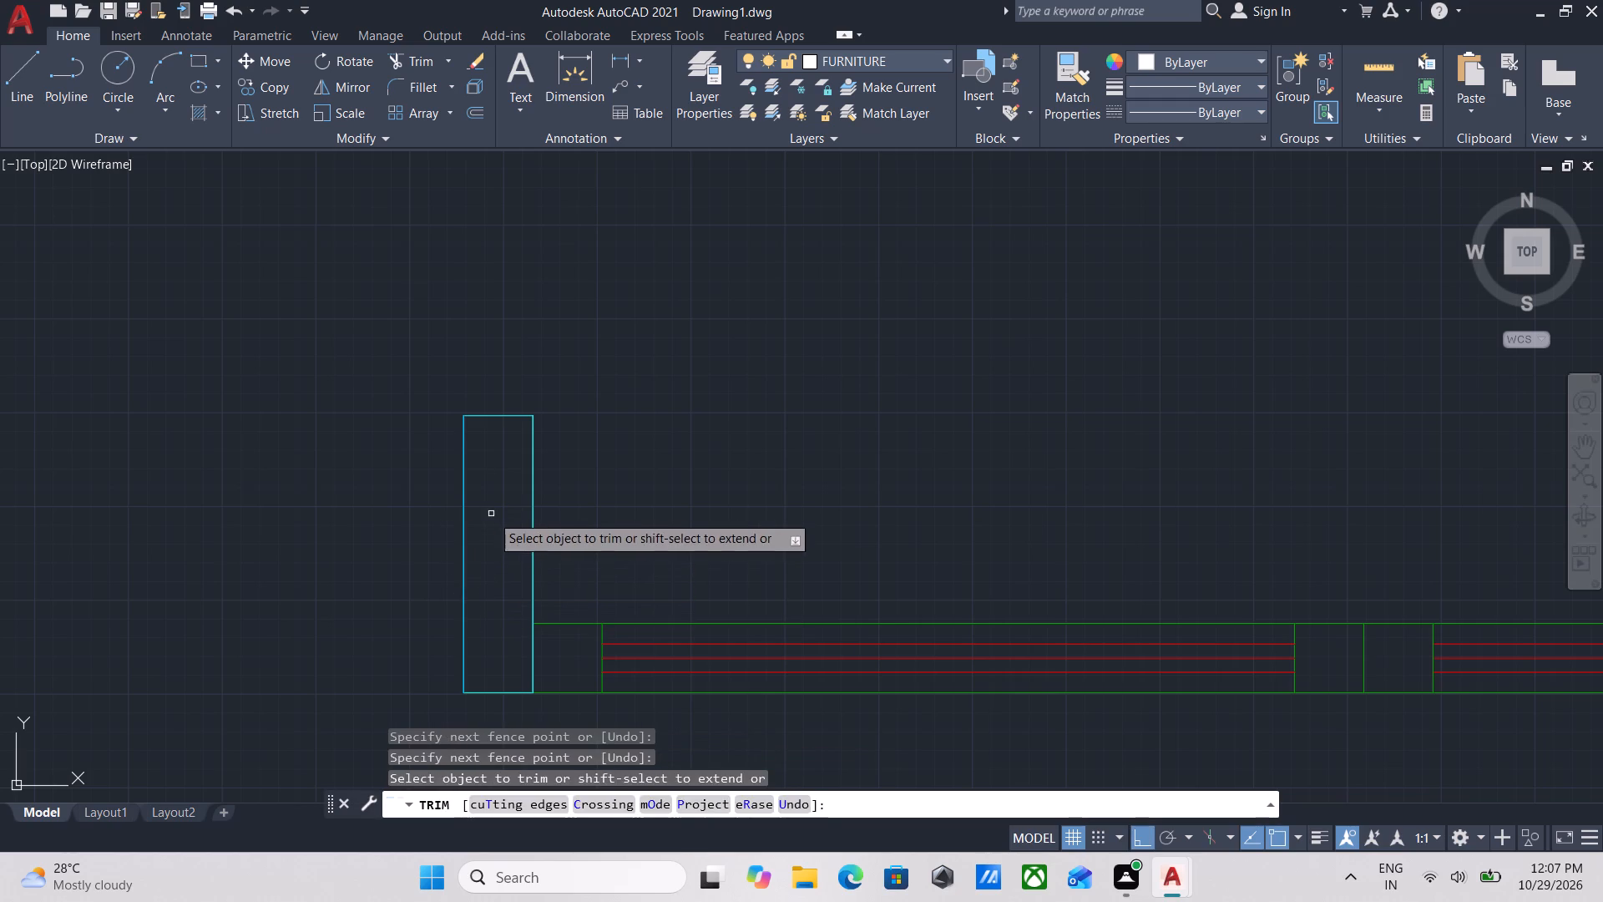
{"action": "key", "text": "Escape"}
Trim away the short horizontal line dividing the right-end jamb so it matches the left one.
{"action": "scroll", "coordinate": [503, 545], "scroll_direction": "down", "scroll_amount": 2}
{"action": "middle_click_drag", "start_coordinate": [695, 489], "coordinate": [546, 516]}
{"action": "scroll", "coordinate": [1122, 771], "scroll_direction": "up", "scroll_amount": 2}
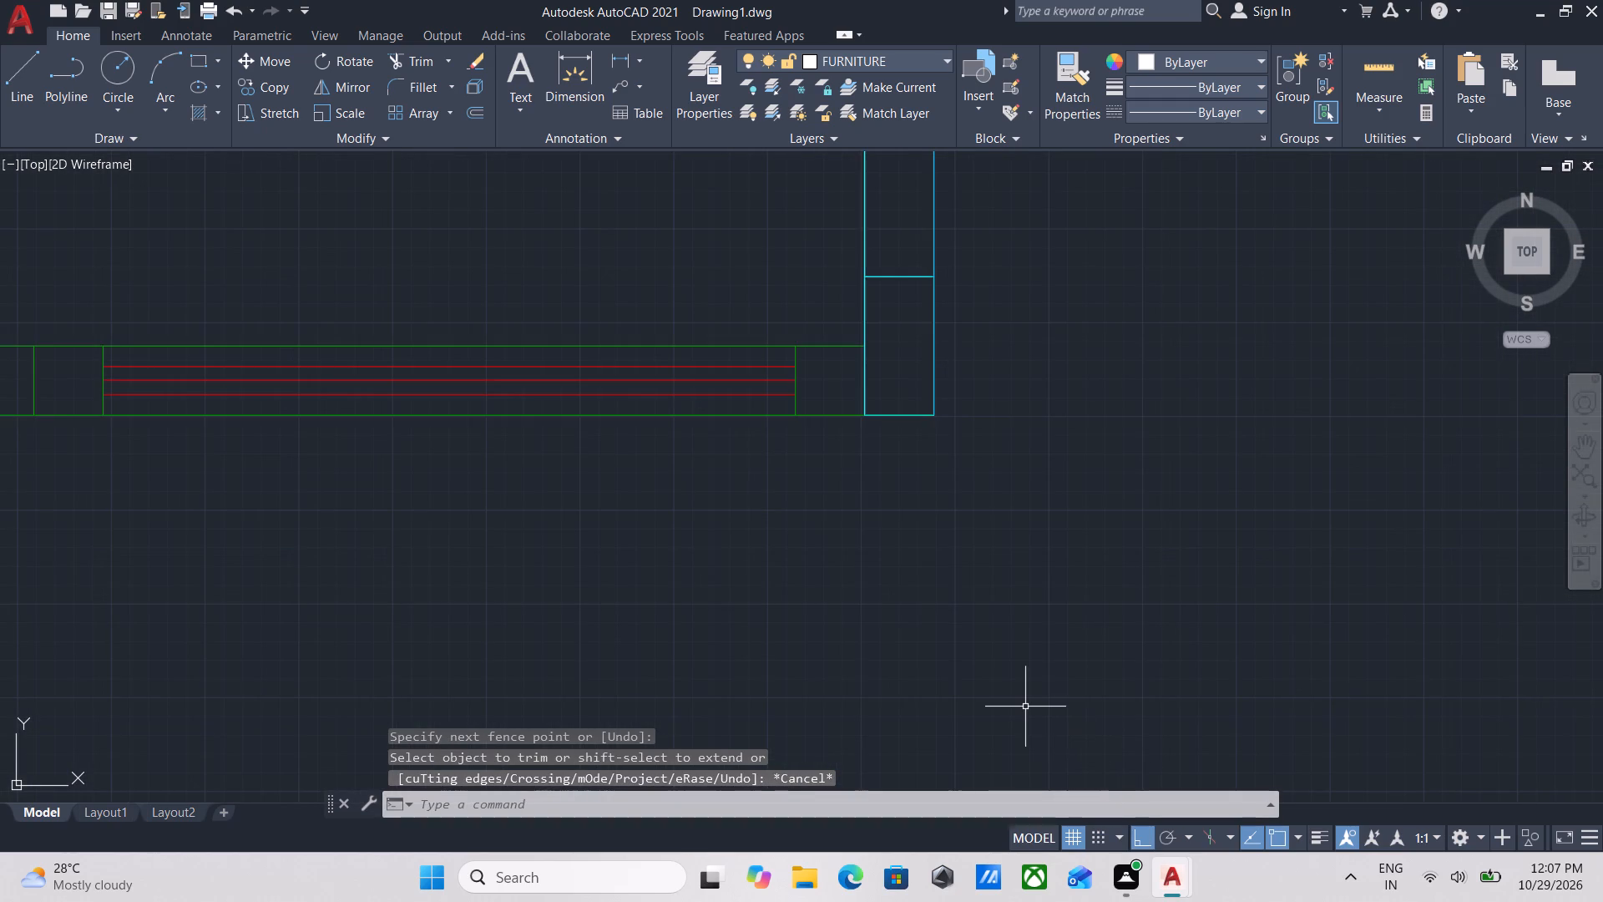
{"action": "type", "text": "TR"}
{"action": "key", "text": "Return"}
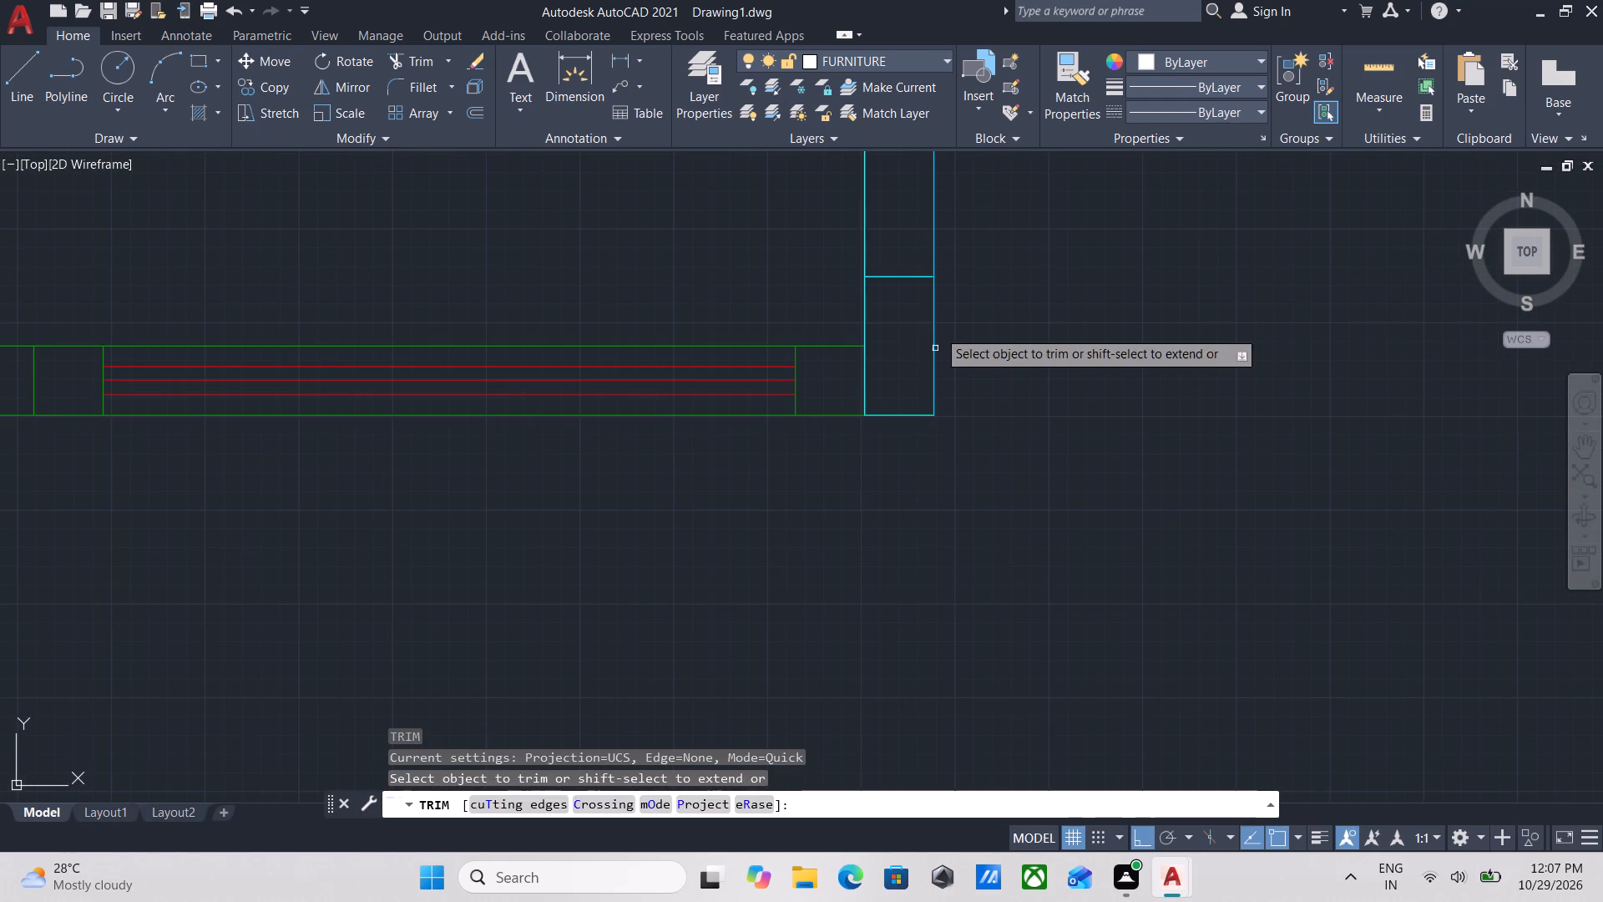
{"action": "scroll", "coordinate": [933, 311], "scroll_direction": "up", "scroll_amount": 2}
{"action": "left_click", "coordinate": [858, 298]}
{"action": "left_click", "coordinate": [843, 184]}
{"action": "key", "text": "Escape"}
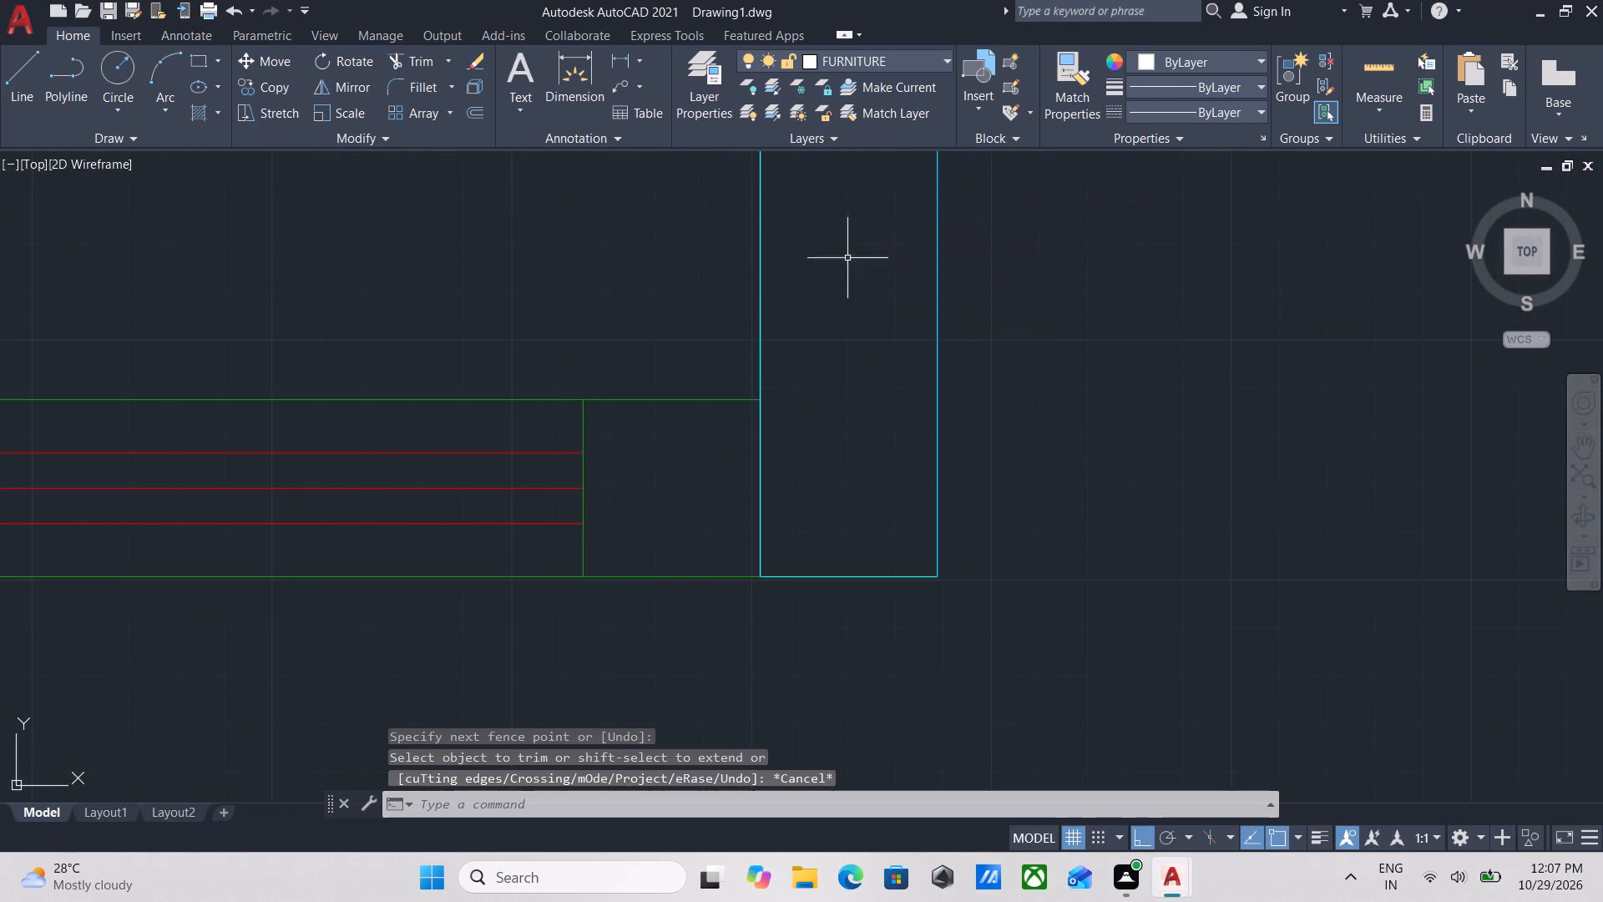
Move both panels with their rails and centre dividers straight up, aligning the row's mid-height with the midpoint of the jambs' inner edges.
{"action": "scroll", "coordinate": [794, 516], "scroll_direction": "down", "scroll_amount": 2}
{"action": "middle_click_drag", "start_coordinate": [794, 516], "coordinate": [1252, 512]}
{"action": "left_click", "coordinate": [1212, 628]}
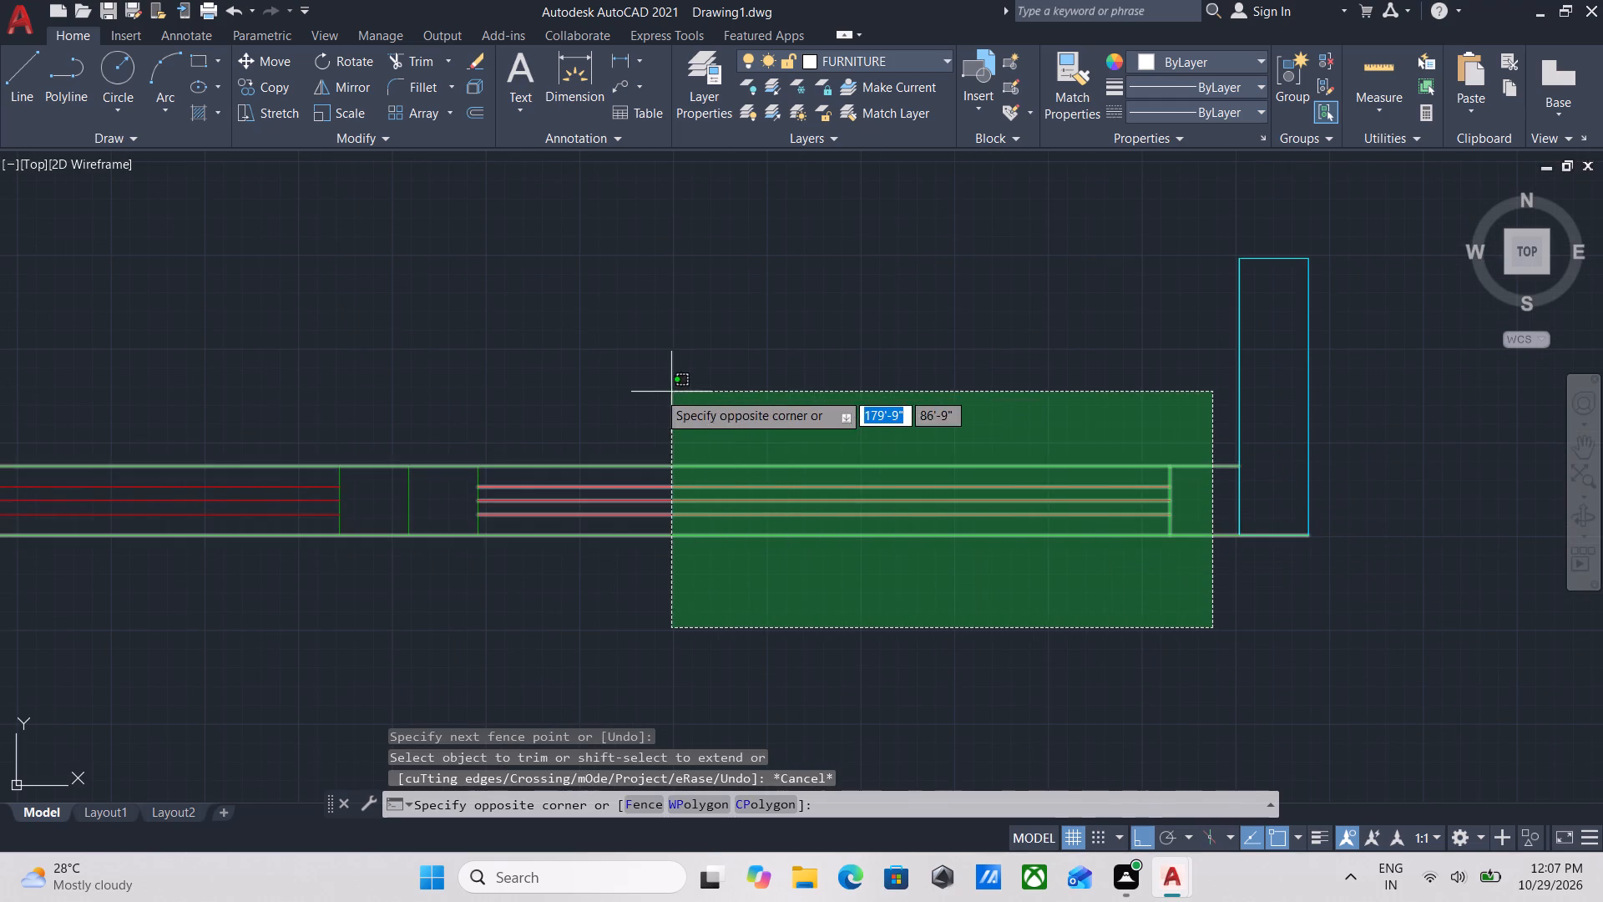
{"action": "middle_click_drag", "start_coordinate": [653, 392], "coordinate": [1499, 597]}
{"action": "scroll", "coordinate": [895, 528], "scroll_direction": "down", "scroll_amount": 1}
{"action": "middle_click_drag", "start_coordinate": [895, 528], "coordinate": [951, 460]}
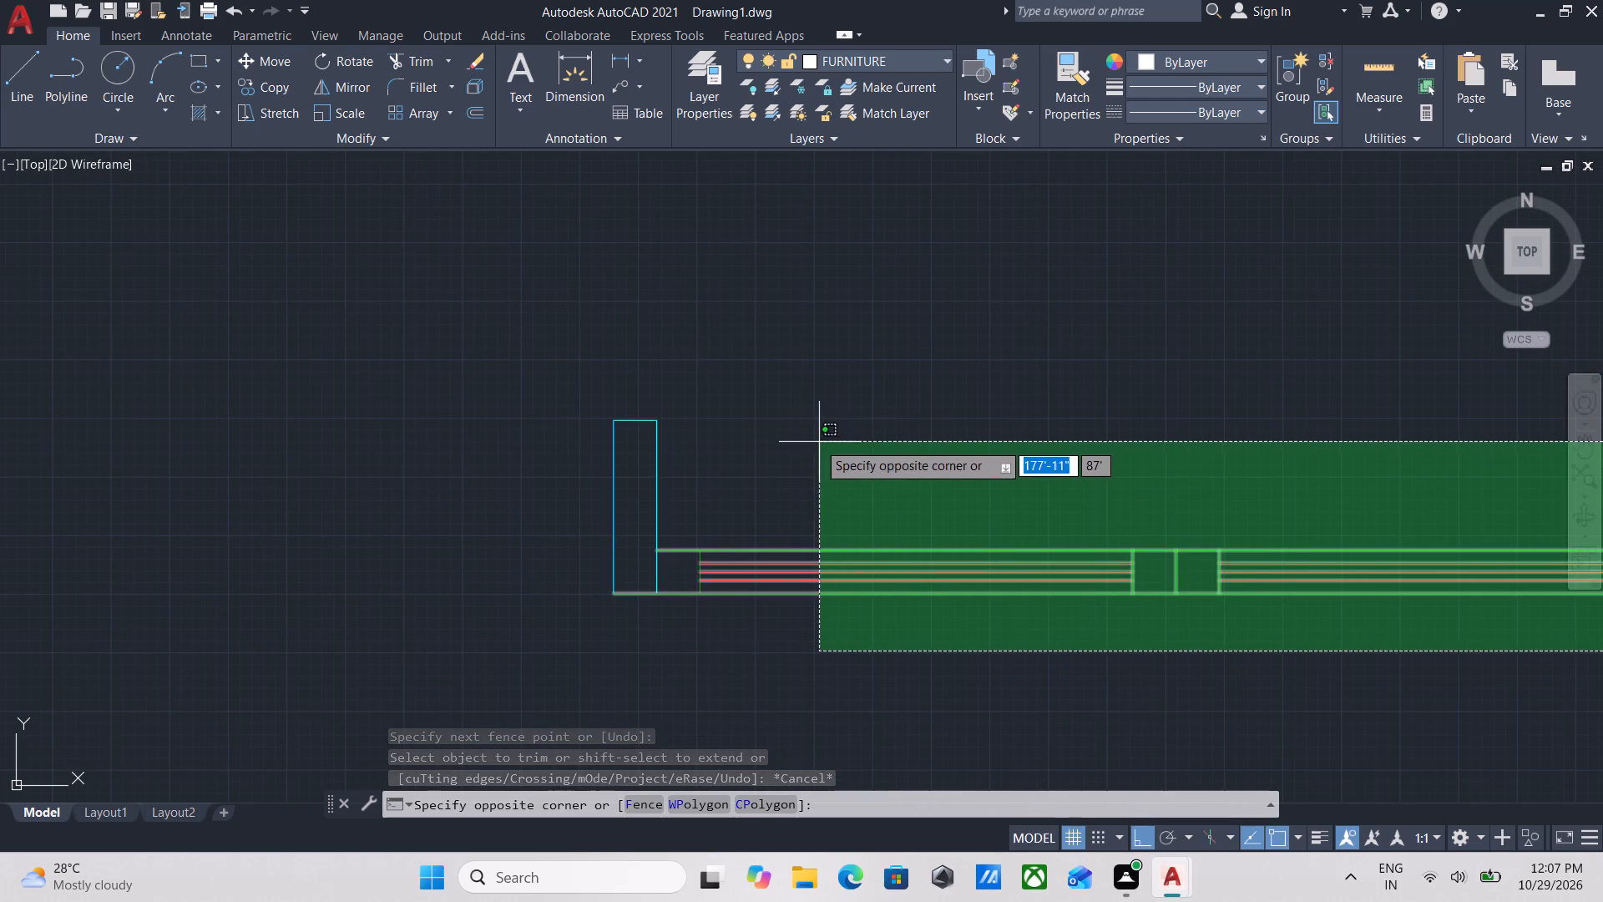
{"action": "left_click", "coordinate": [686, 438]}
{"action": "middle_click_drag", "start_coordinate": [924, 474], "coordinate": [822, 469]}
{"action": "middle_click_drag", "start_coordinate": [1004, 513], "coordinate": [913, 508]}
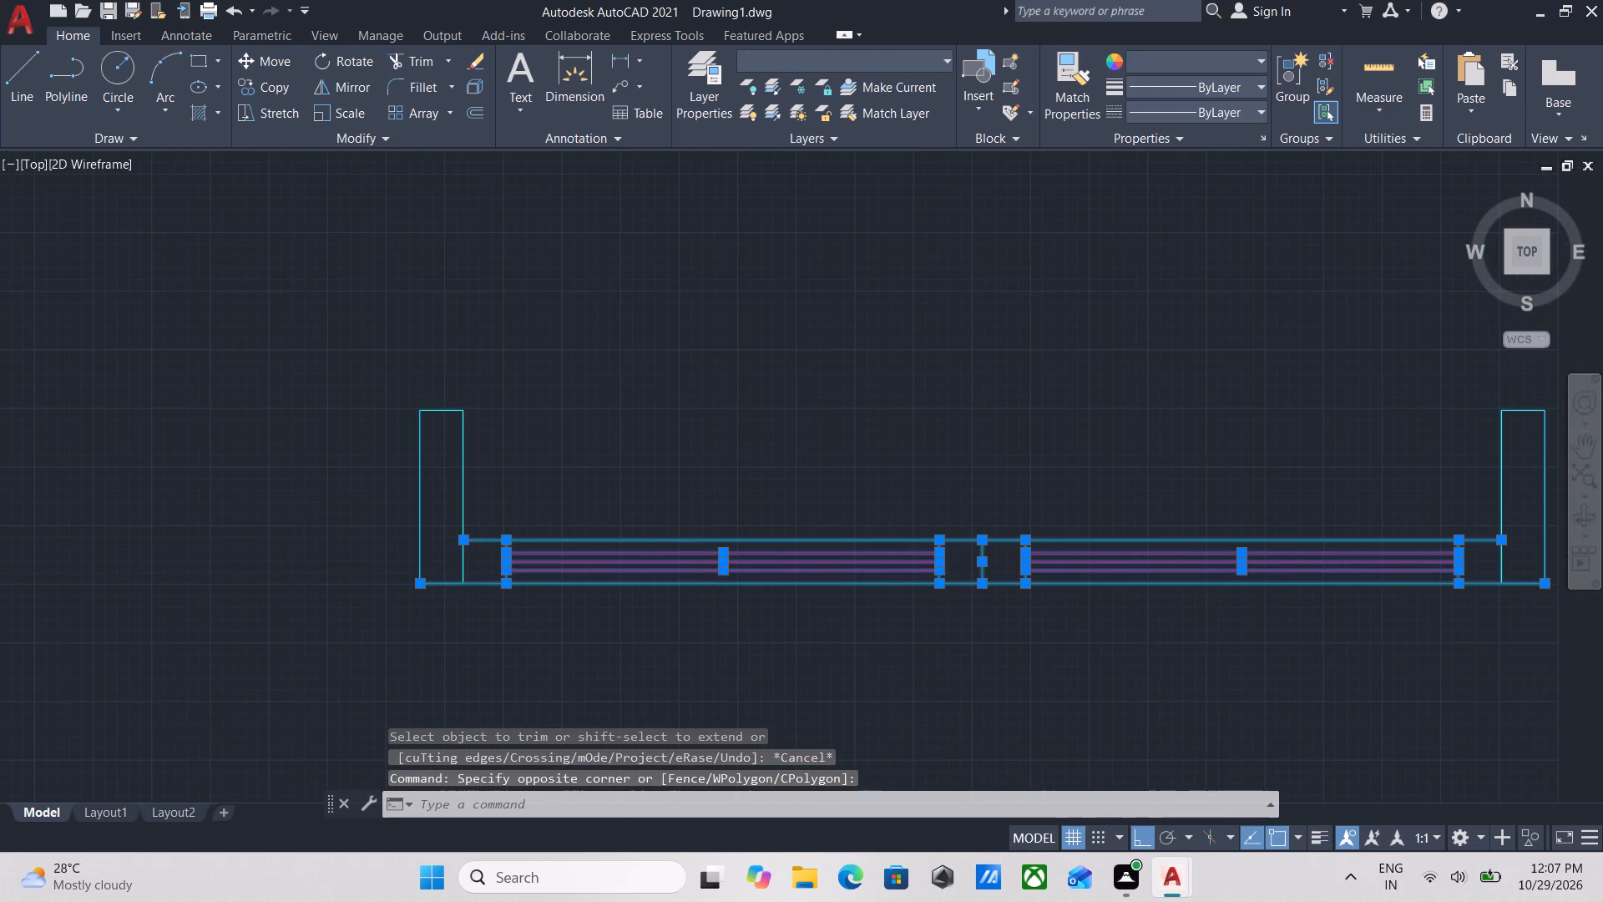
{"action": "key", "text": "m"}
{"action": "key", "text": "Return"}
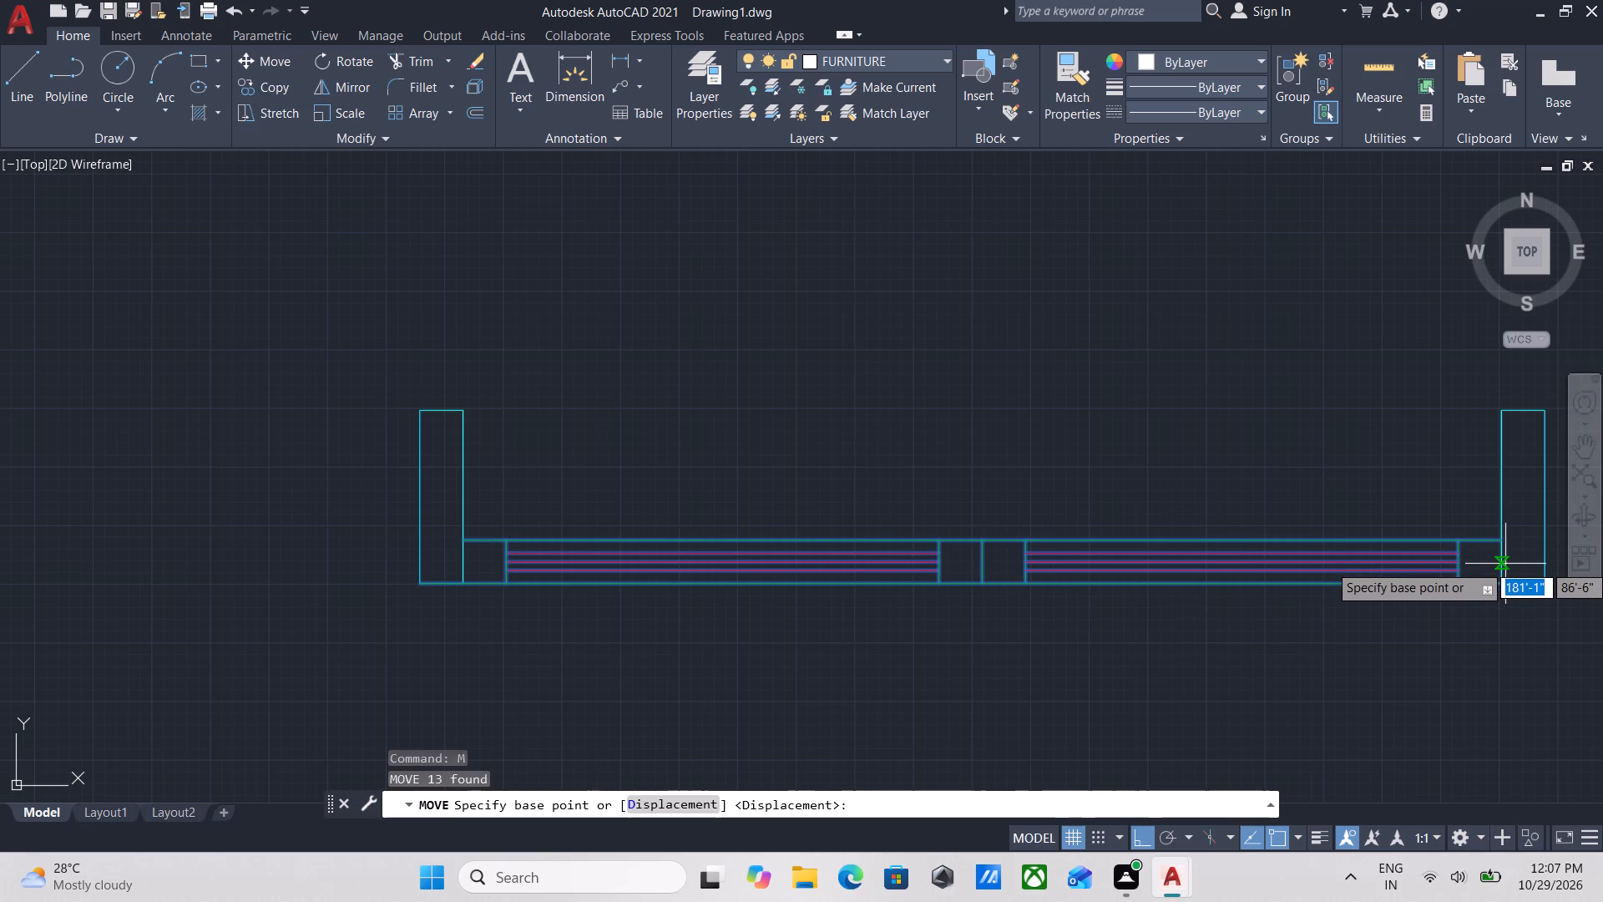
{"action": "left_click", "coordinate": [459, 564]}
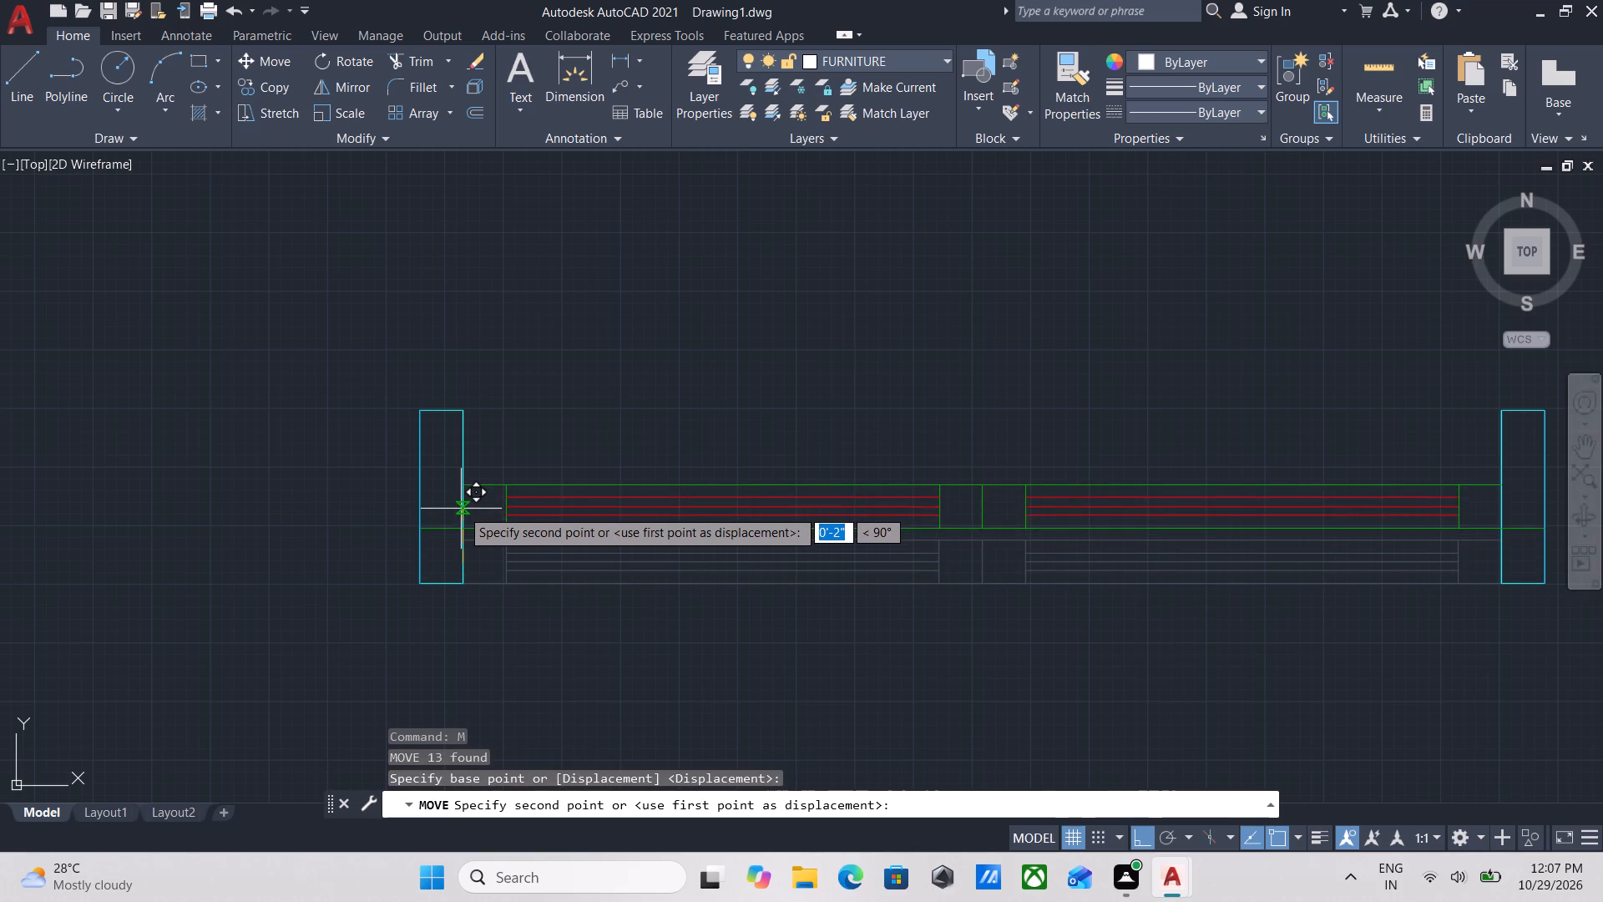
{"action": "left_click", "coordinate": [462, 495]}
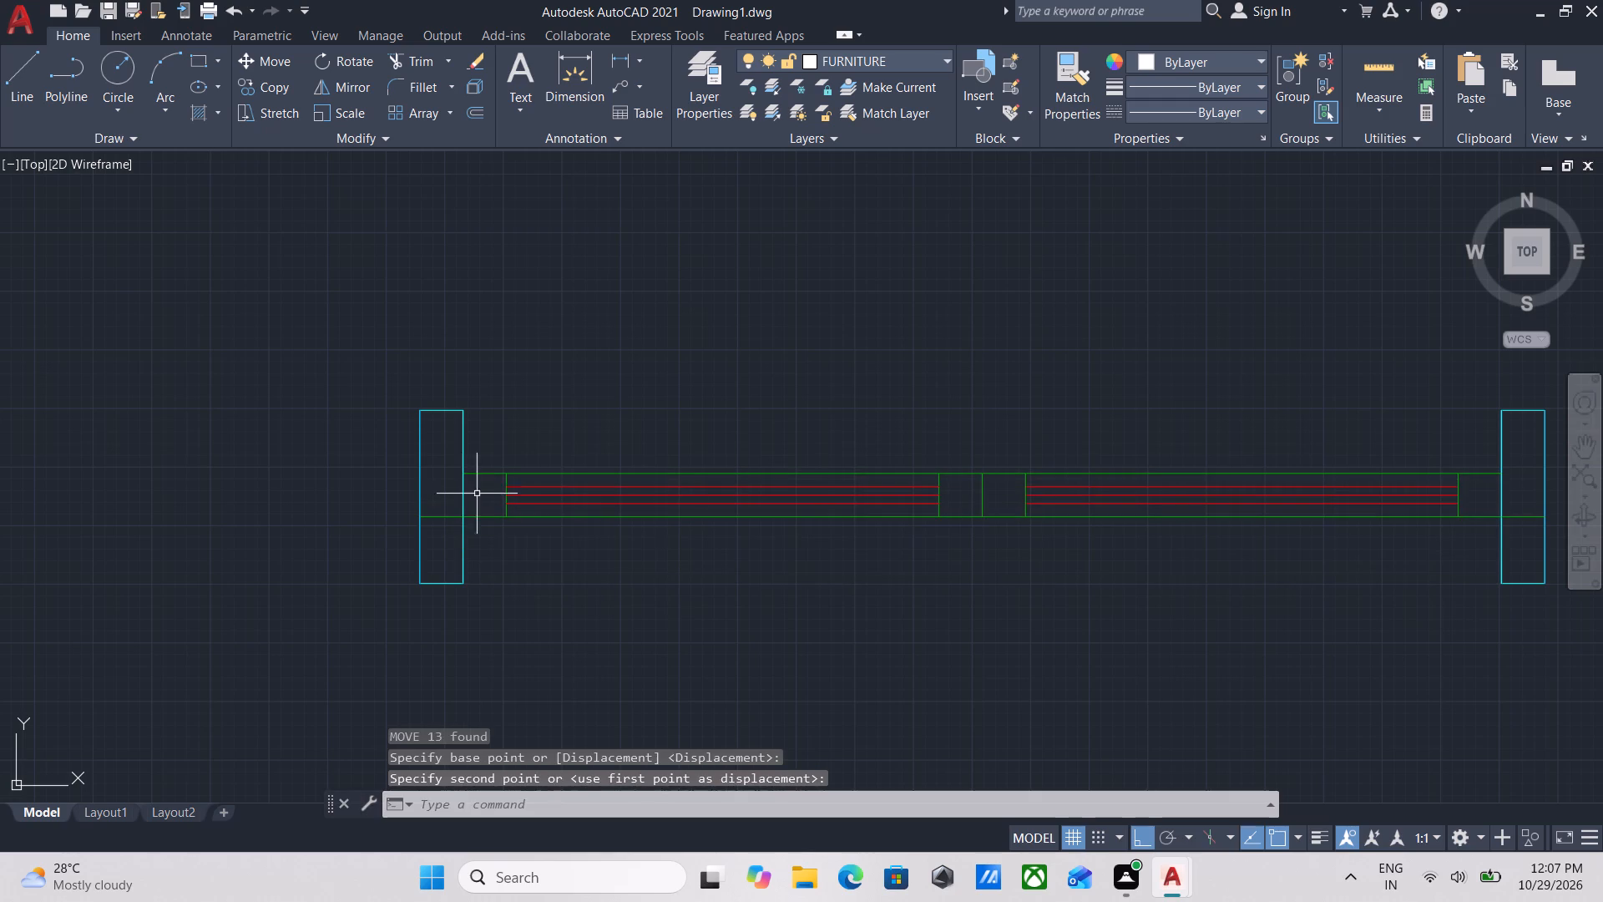
{"action": "scroll", "coordinate": [829, 581], "scroll_direction": "down", "scroll_amount": 1}
{"action": "middle_click_drag", "start_coordinate": [829, 581], "coordinate": [737, 573]}
{"action": "key", "text": "Escape"}
Trim the part of the lower green rail line that crosses the right-end jamb.
{"action": "scroll", "coordinate": [1120, 545], "scroll_direction": "up", "scroll_amount": 2}
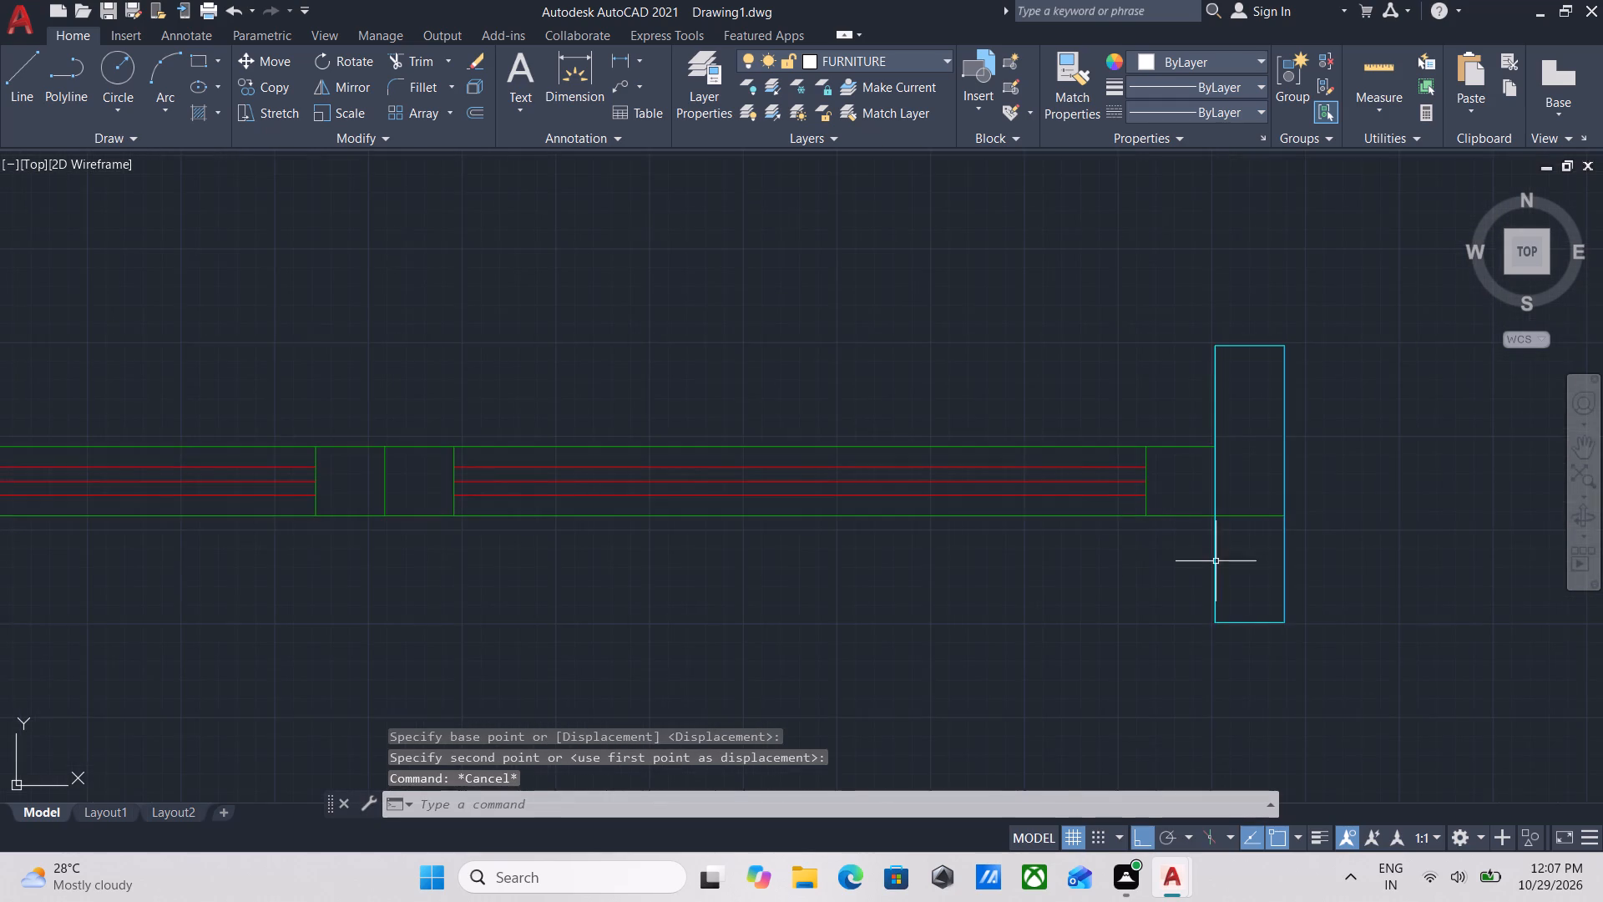
{"action": "middle_click_drag", "start_coordinate": [1221, 562], "coordinate": [1206, 587]}
{"action": "type", "text": "TR"}
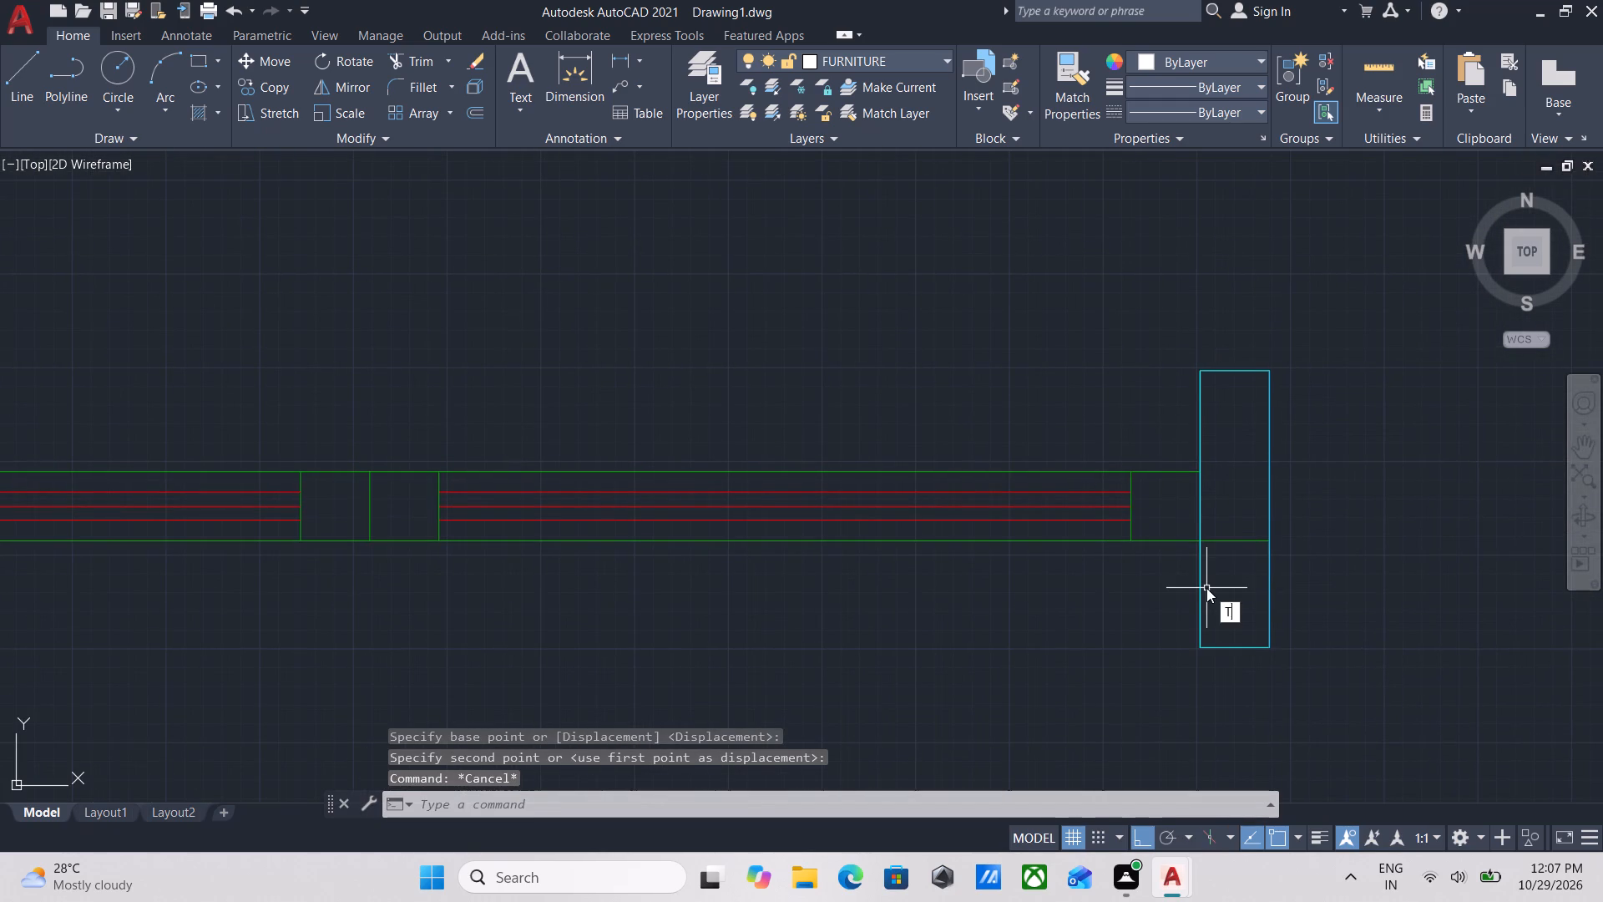
{"action": "key", "text": "Return"}
{"action": "left_click", "coordinate": [1241, 569]}
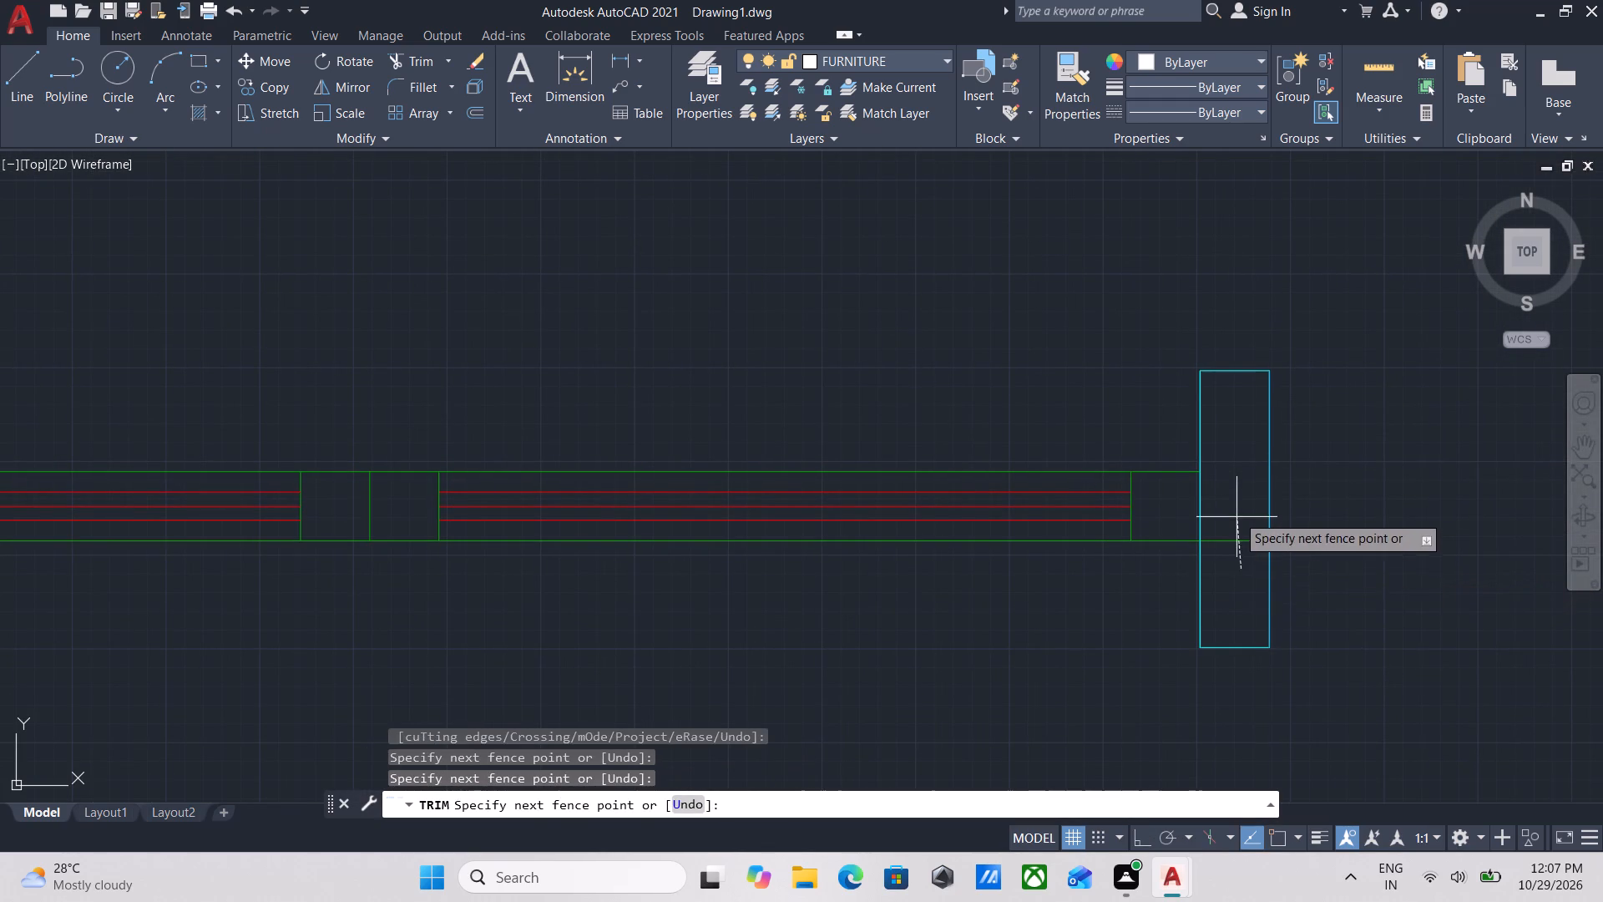
{"action": "left_click", "coordinate": [1236, 512]}
{"action": "key", "text": "Escape"}
Trim the part of the lower green rail line that crosses the left-end jamb.
{"action": "scroll", "coordinate": [899, 684], "scroll_direction": "down", "scroll_amount": 2}
{"action": "middle_click_drag", "start_coordinate": [899, 680], "coordinate": [1440, 577]}
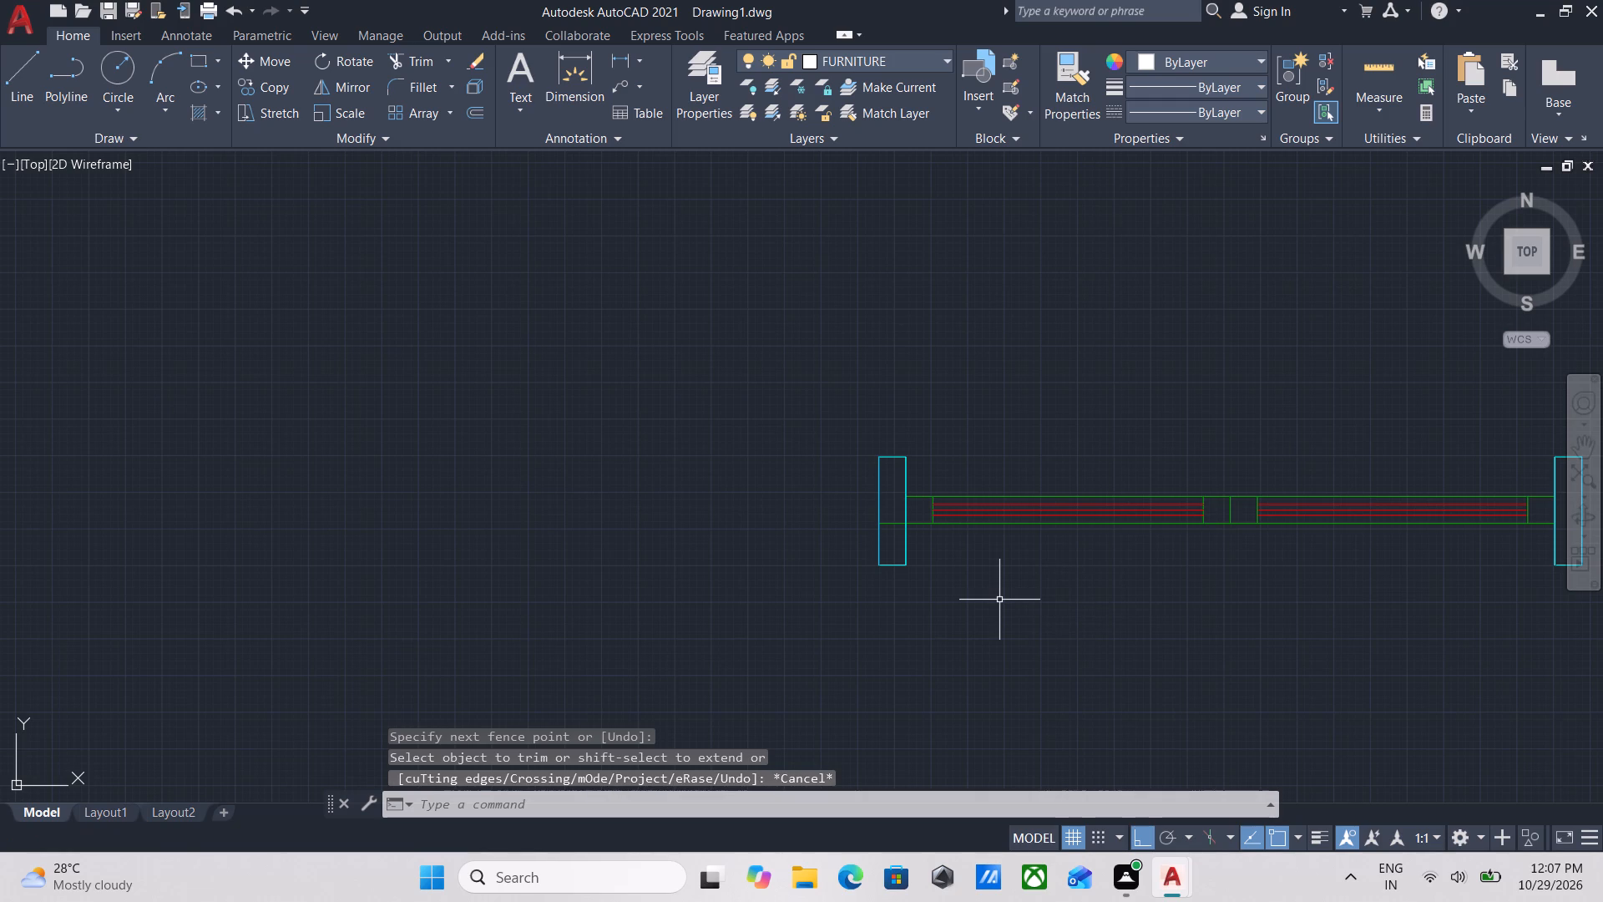
{"action": "type", "text": "TR"}
{"action": "key", "text": "Return"}
{"action": "scroll", "coordinate": [909, 570], "scroll_direction": "up", "scroll_amount": 3}
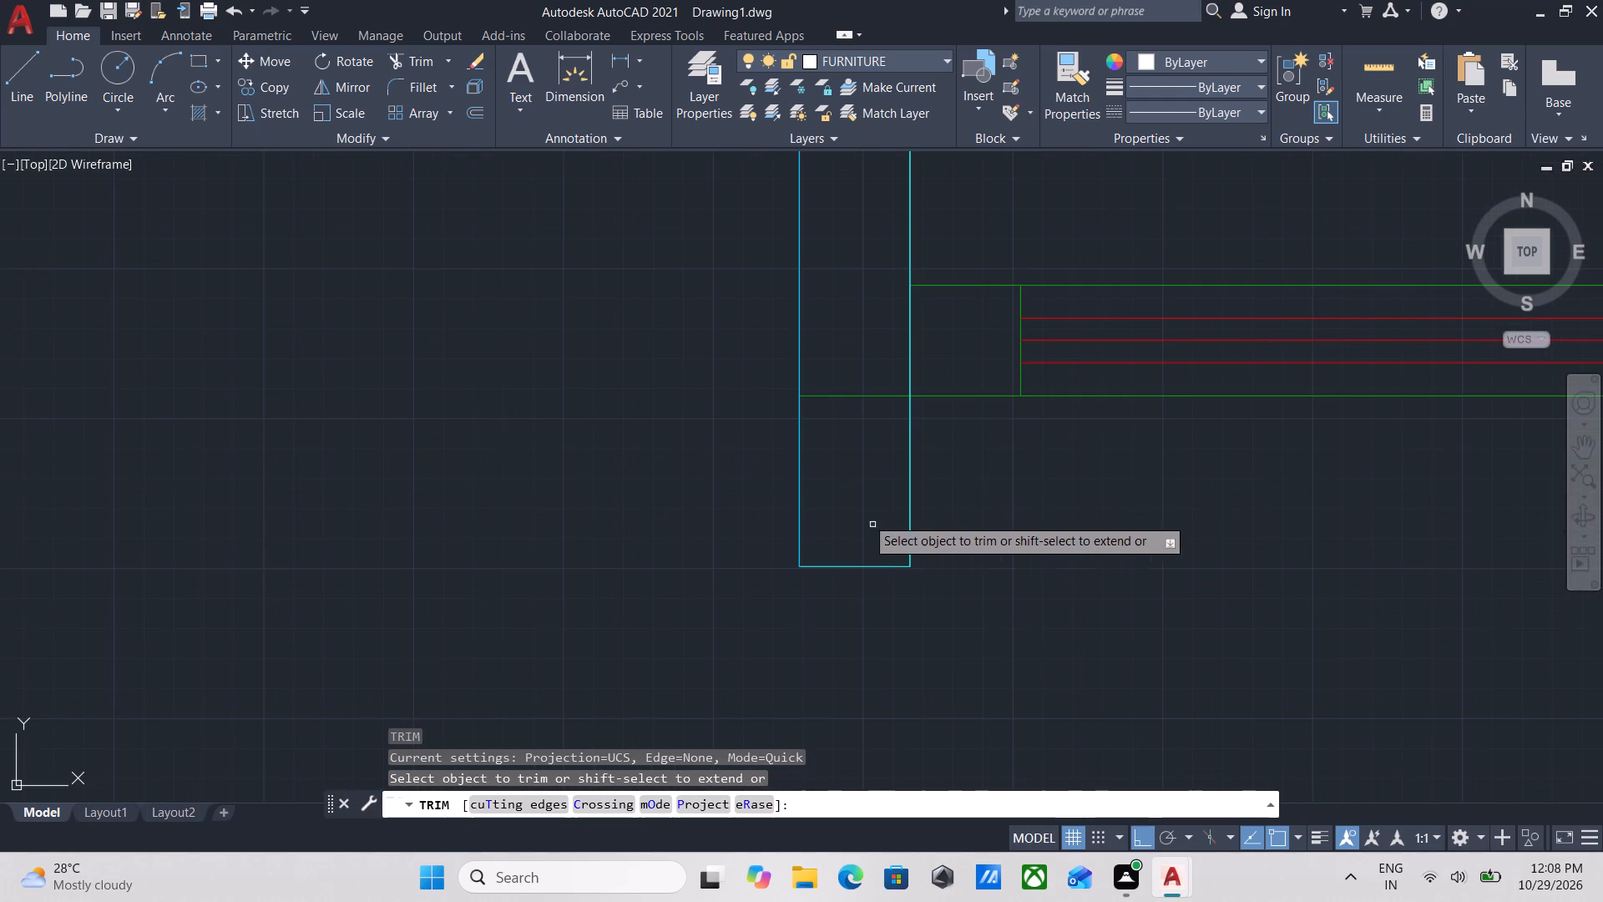
{"action": "left_click", "coordinate": [882, 444]}
{"action": "left_click", "coordinate": [859, 329]}
{"action": "key", "text": "Escape"}
Draw a horizontal line about 3'-8" long joining the lower inner corners of the two end jambs.
{"action": "scroll", "coordinate": [937, 492], "scroll_direction": "down", "scroll_amount": 1}
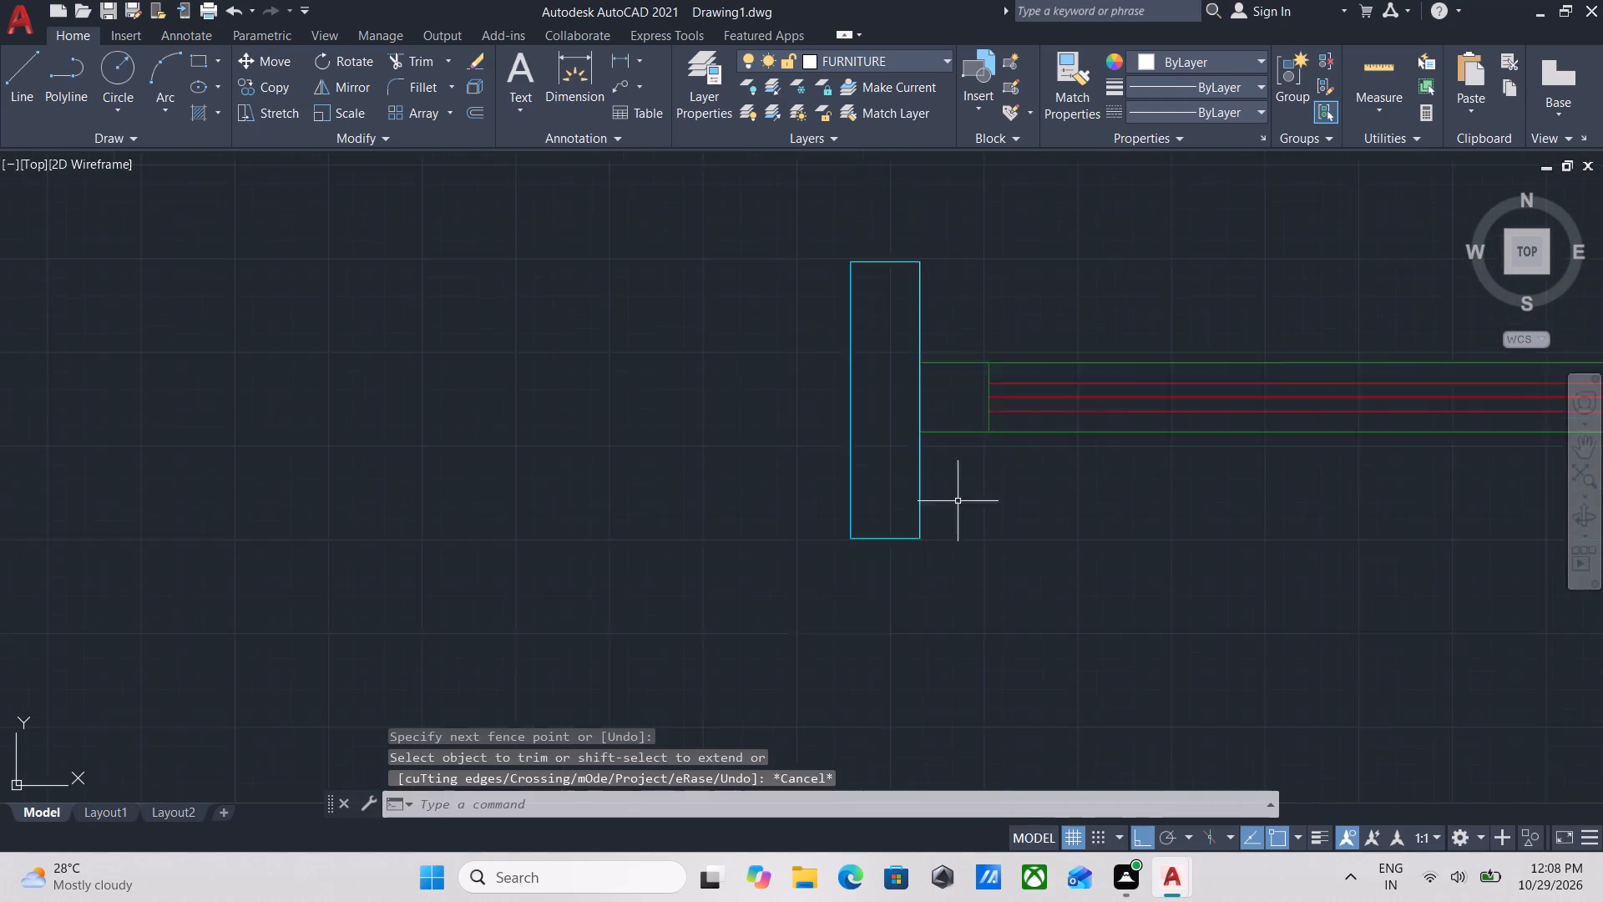
{"action": "scroll", "coordinate": [970, 507], "scroll_direction": "down", "scroll_amount": 2}
{"action": "middle_click_drag", "start_coordinate": [1039, 524], "coordinate": [827, 499]}
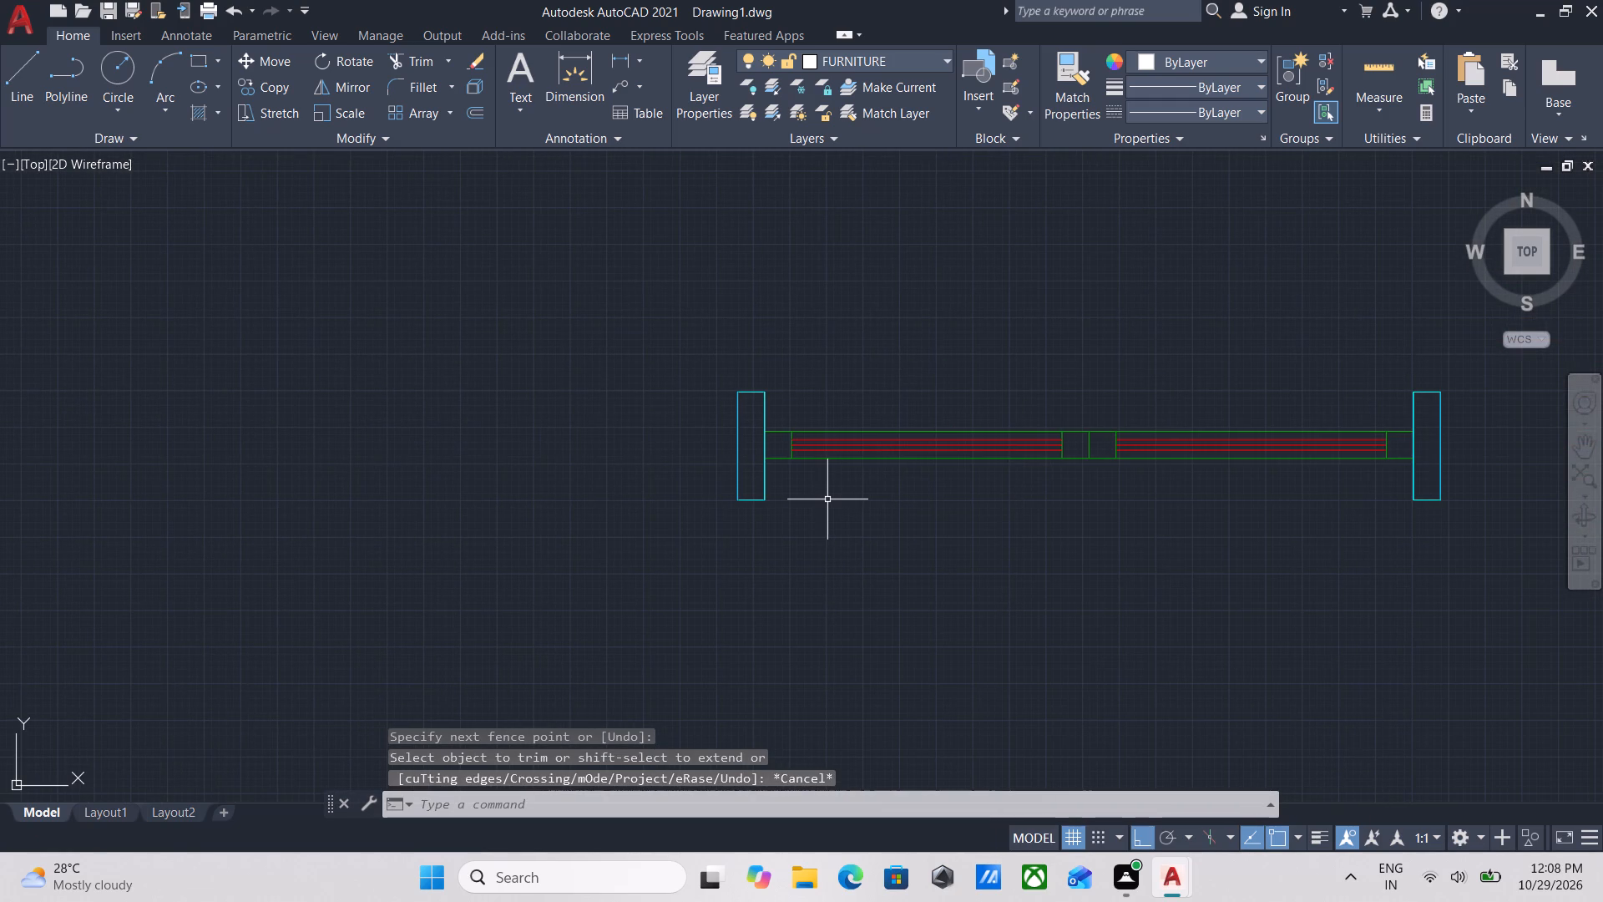
{"action": "scroll", "coordinate": [827, 499], "scroll_direction": "up", "scroll_amount": 2}
{"action": "middle_click_drag", "start_coordinate": [777, 500], "coordinate": [756, 544]}
{"action": "middle_click_drag", "start_coordinate": [756, 545], "coordinate": [601, 629]}
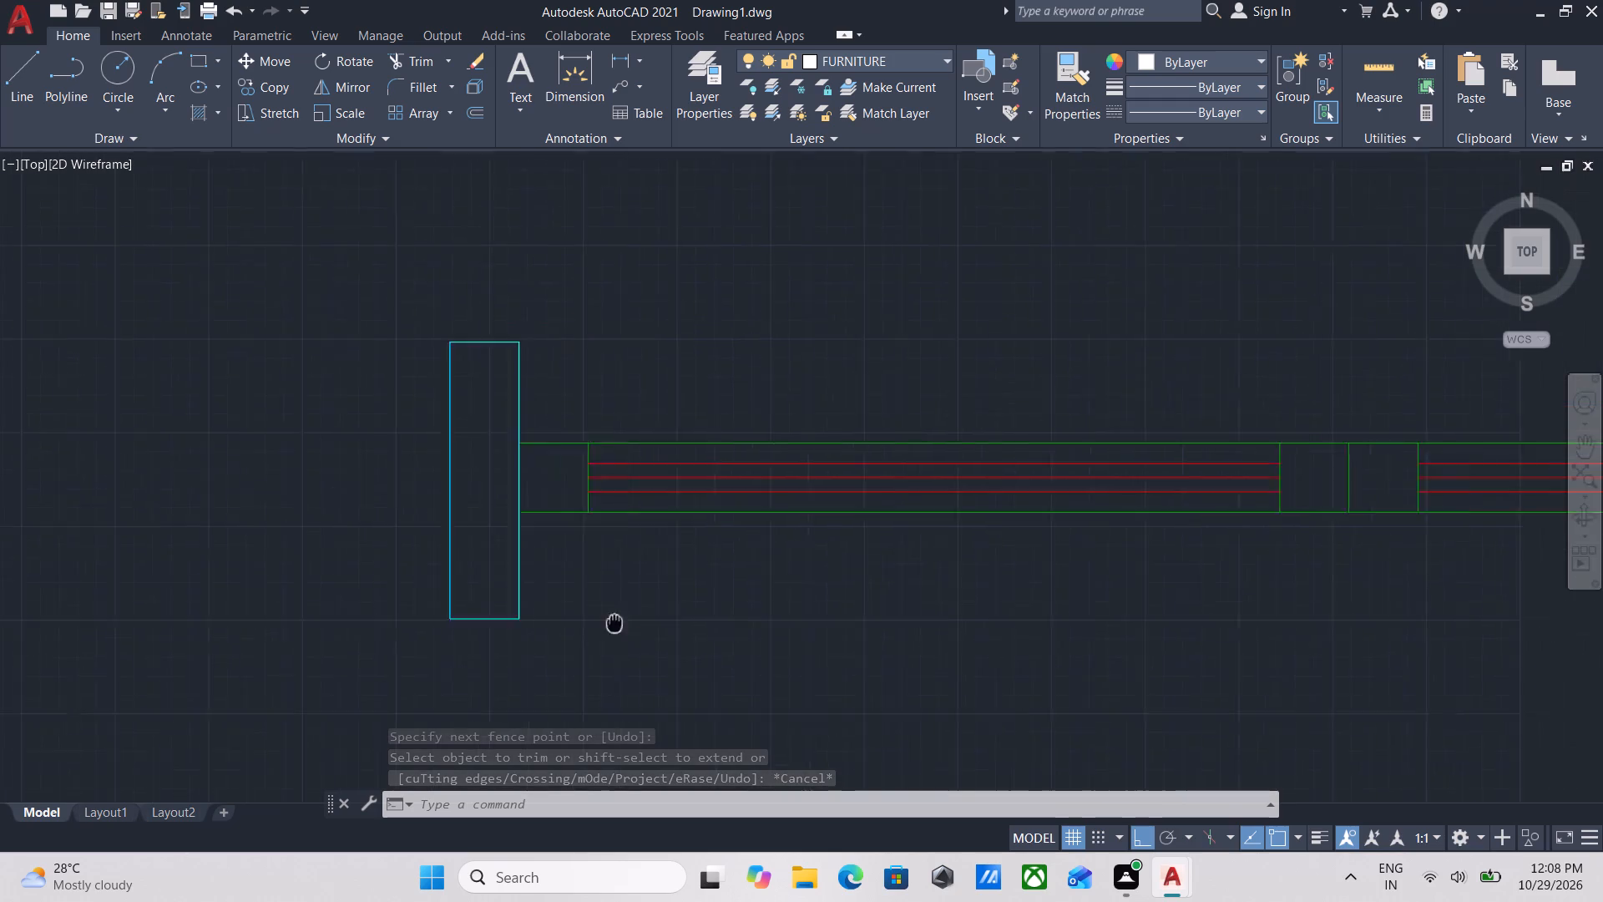
{"action": "middle_click_drag", "start_coordinate": [601, 629], "coordinate": [594, 631]}
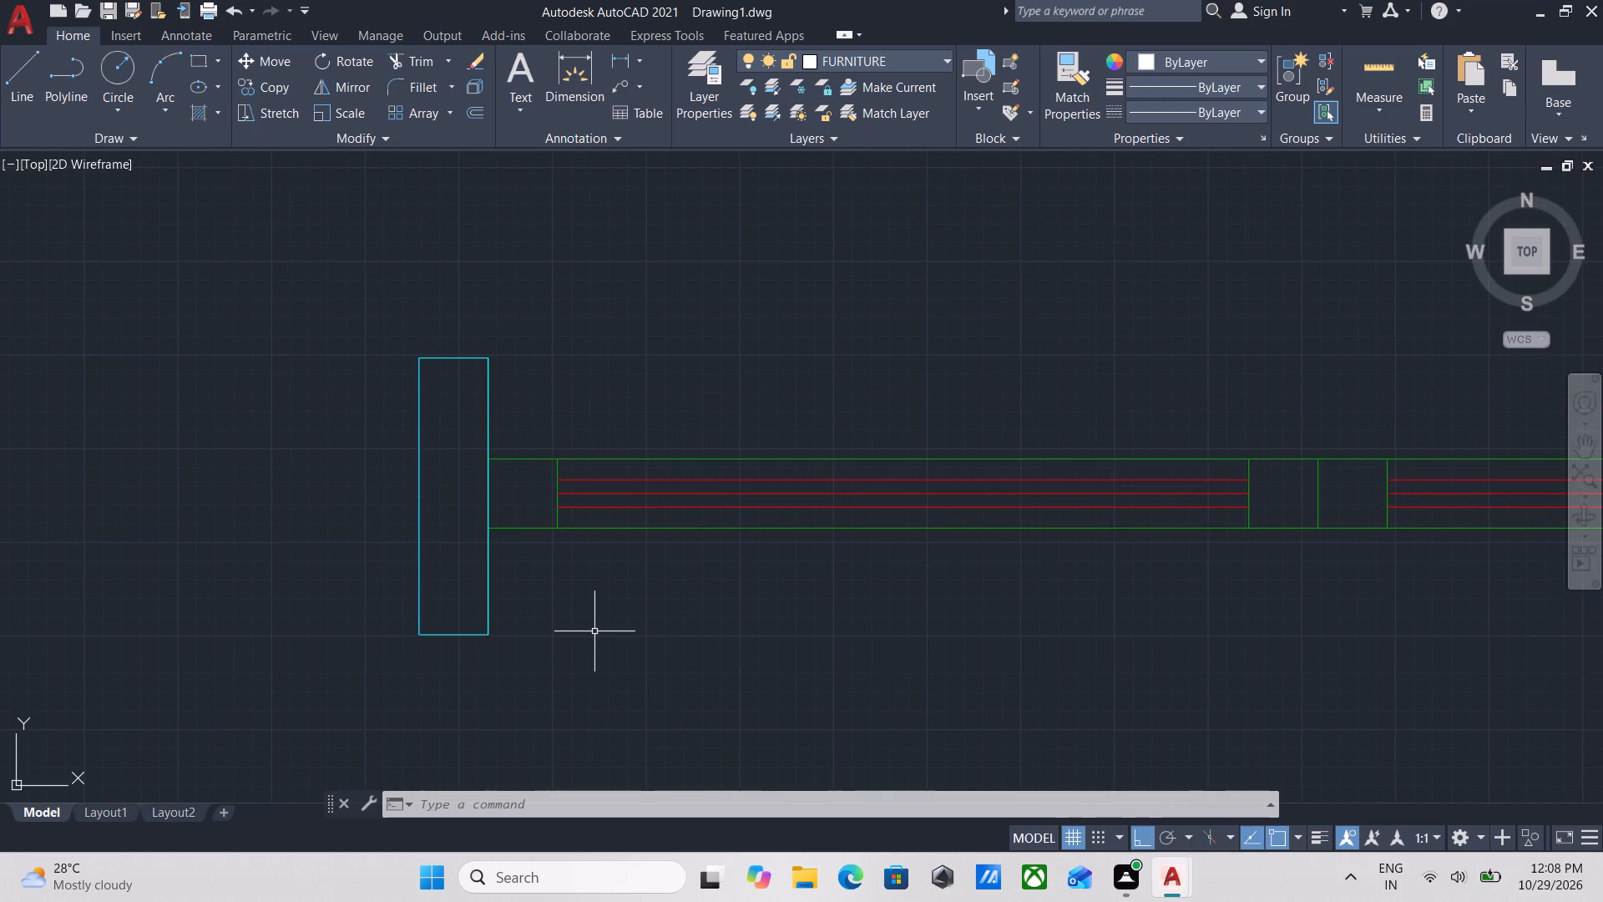
{"action": "key", "text": "l"}
{"action": "key", "text": "Return"}
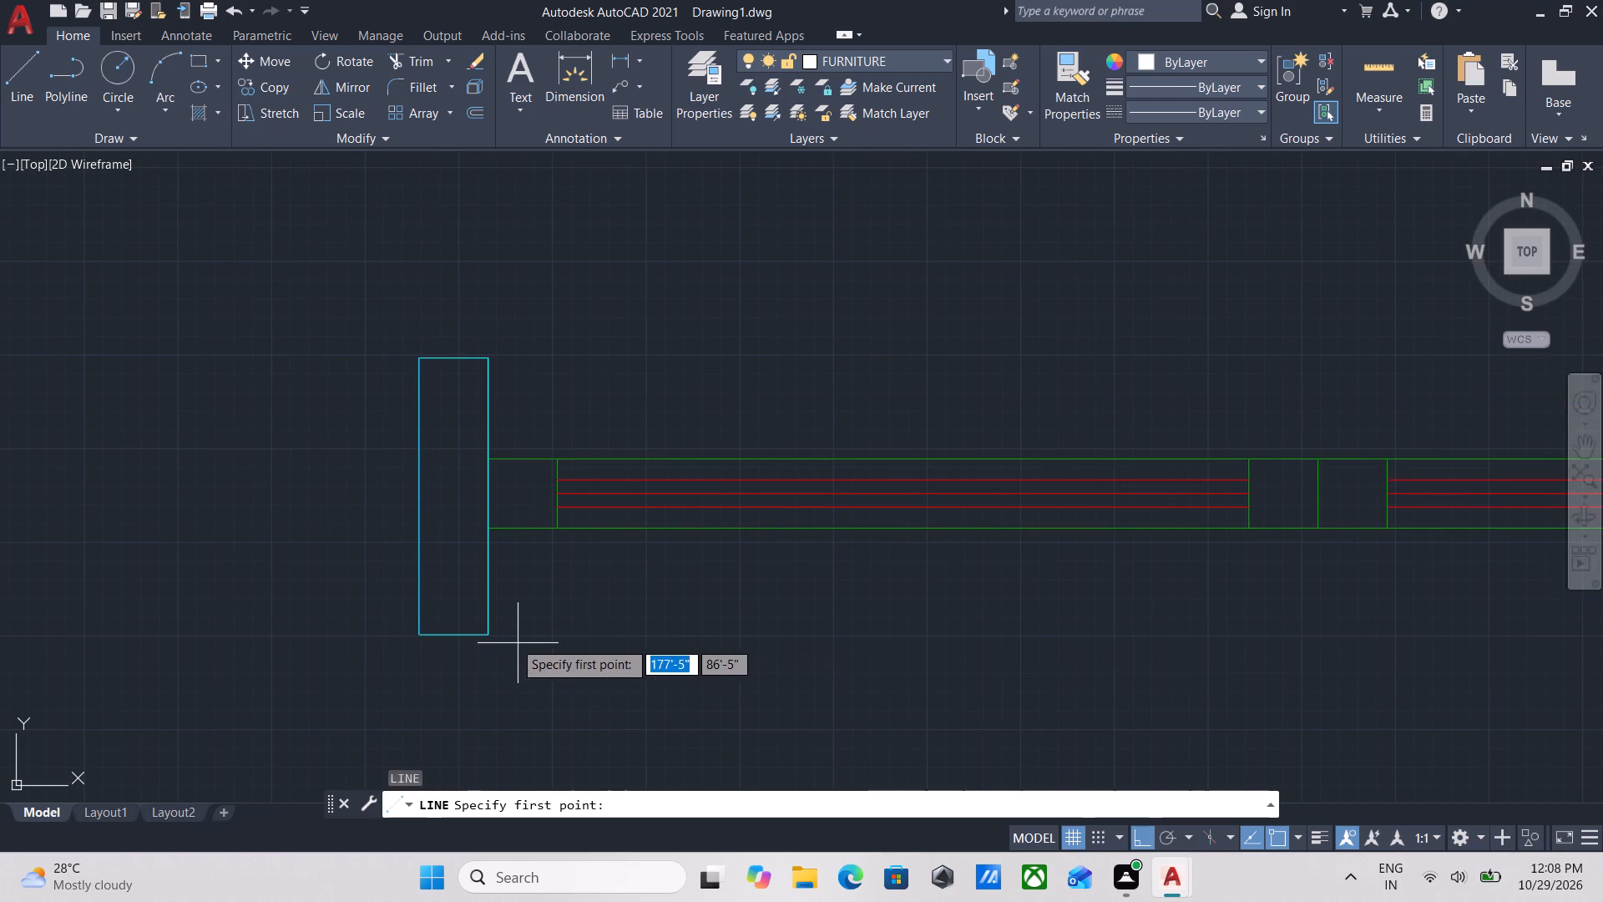
{"action": "left_click", "coordinate": [484, 639]}
{"action": "middle_click_drag", "start_coordinate": [1497, 571], "coordinate": [1485, 570]}
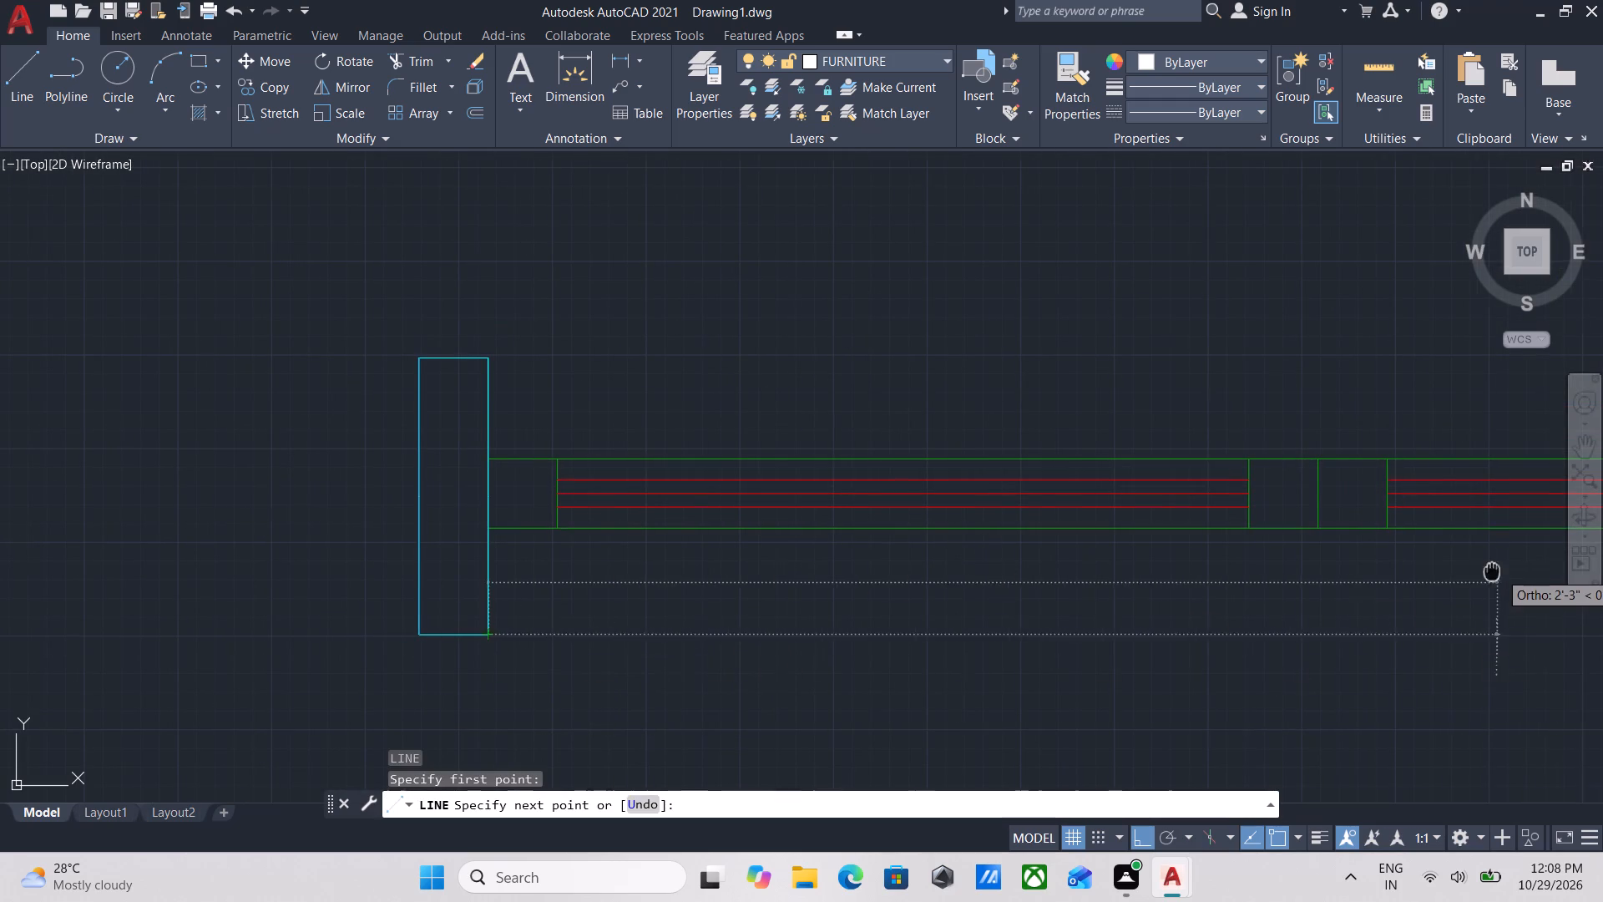
{"action": "middle_click_drag", "start_coordinate": [1485, 570], "coordinate": [863, 601]}
{"action": "middle_click_drag", "start_coordinate": [1206, 639], "coordinate": [1059, 641]}
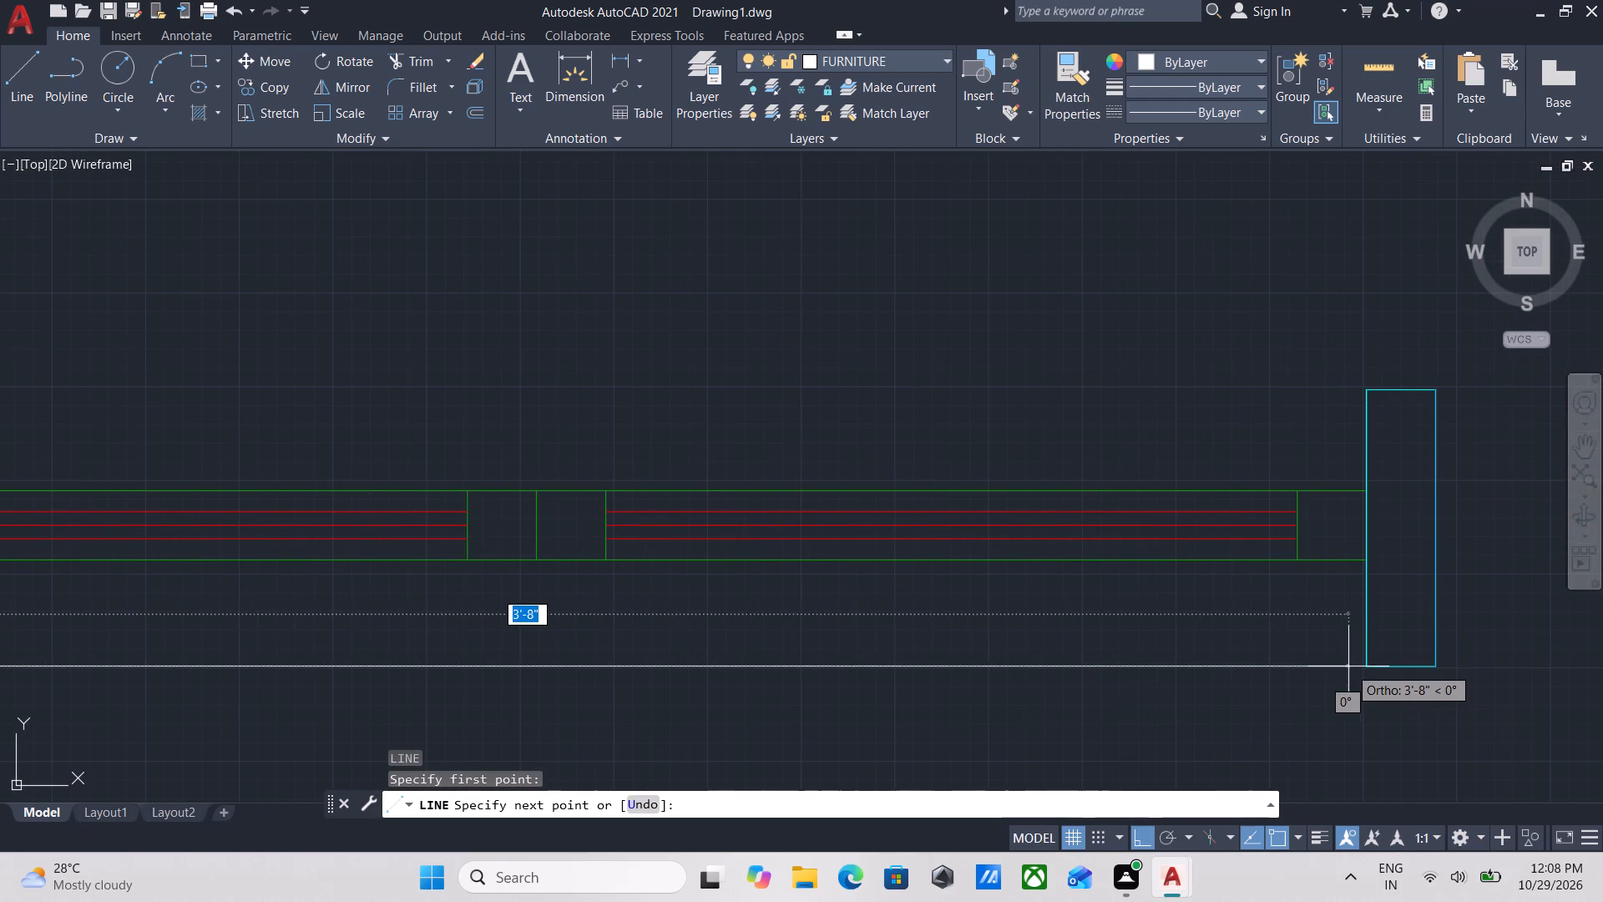
{"action": "left_click", "coordinate": [1370, 664]}
{"action": "key", "text": "Escape"}
Draw a horizontal line joining the upper inner corners of the two end jambs.
{"action": "scroll", "coordinate": [1370, 664], "scroll_direction": "down", "scroll_amount": 2}
{"action": "middle_click_drag", "start_coordinate": [1036, 637], "coordinate": [1240, 676]}
{"action": "scroll", "coordinate": [1055, 581], "scroll_direction": "up", "scroll_amount": 2}
{"action": "key", "text": "l"}
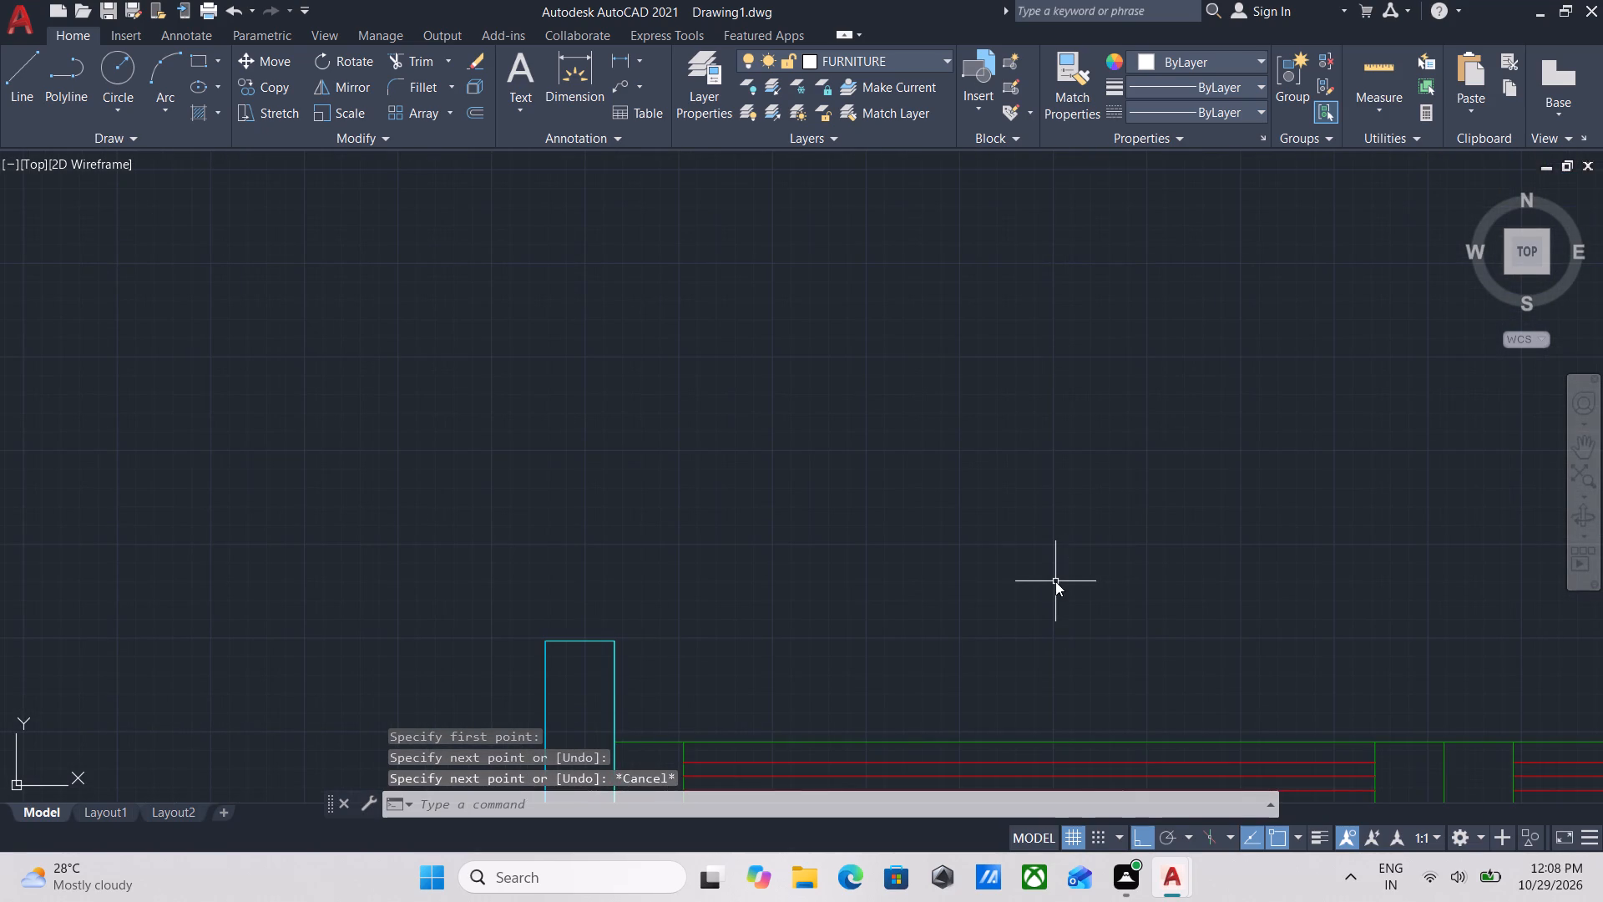
{"action": "key", "text": "Return"}
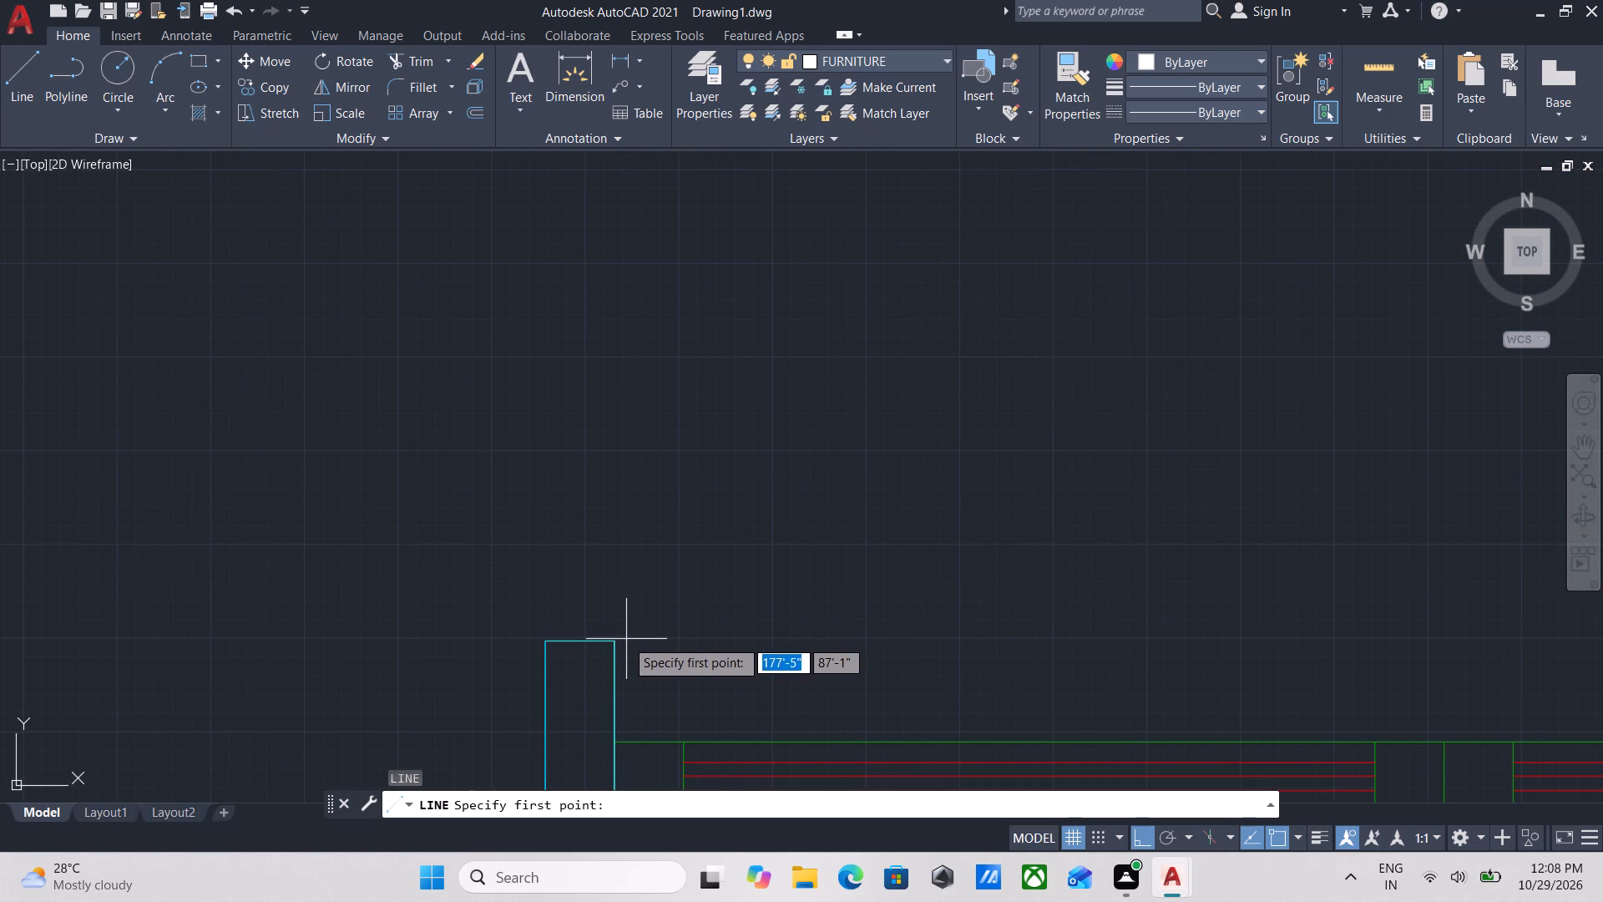
{"action": "left_click", "coordinate": [623, 642]}
{"action": "middle_click_drag", "start_coordinate": [1290, 631], "coordinate": [809, 594]}
{"action": "middle_click_drag", "start_coordinate": [1320, 575], "coordinate": [1130, 567]}
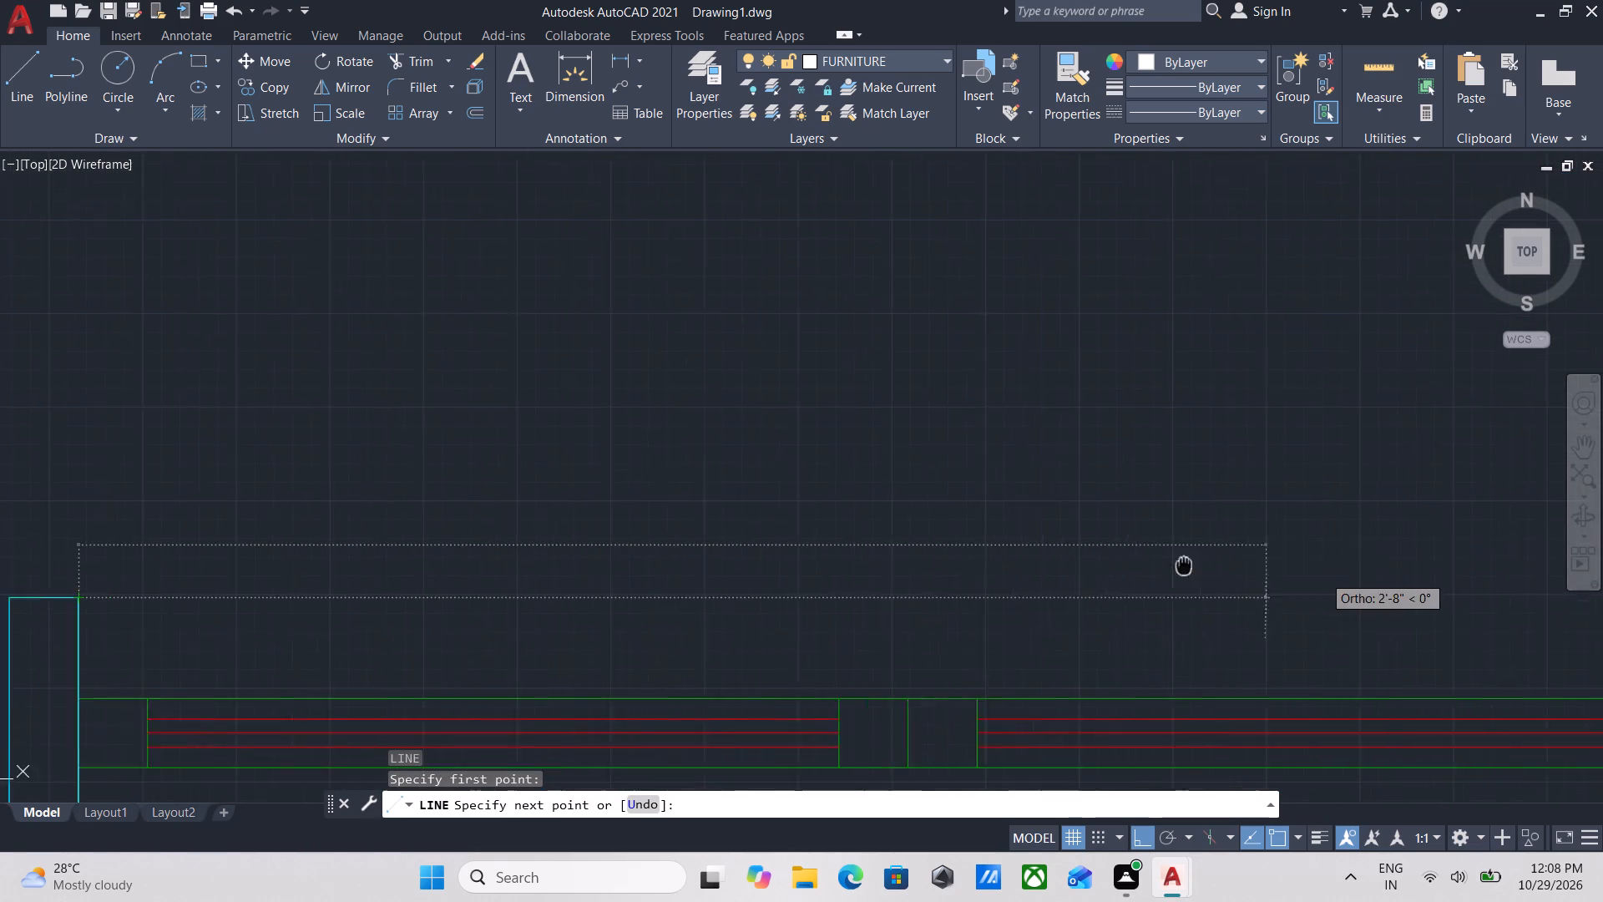
{"action": "middle_click_drag", "start_coordinate": [1130, 567], "coordinate": [753, 565]}
{"action": "left_click", "coordinate": [1223, 598]}
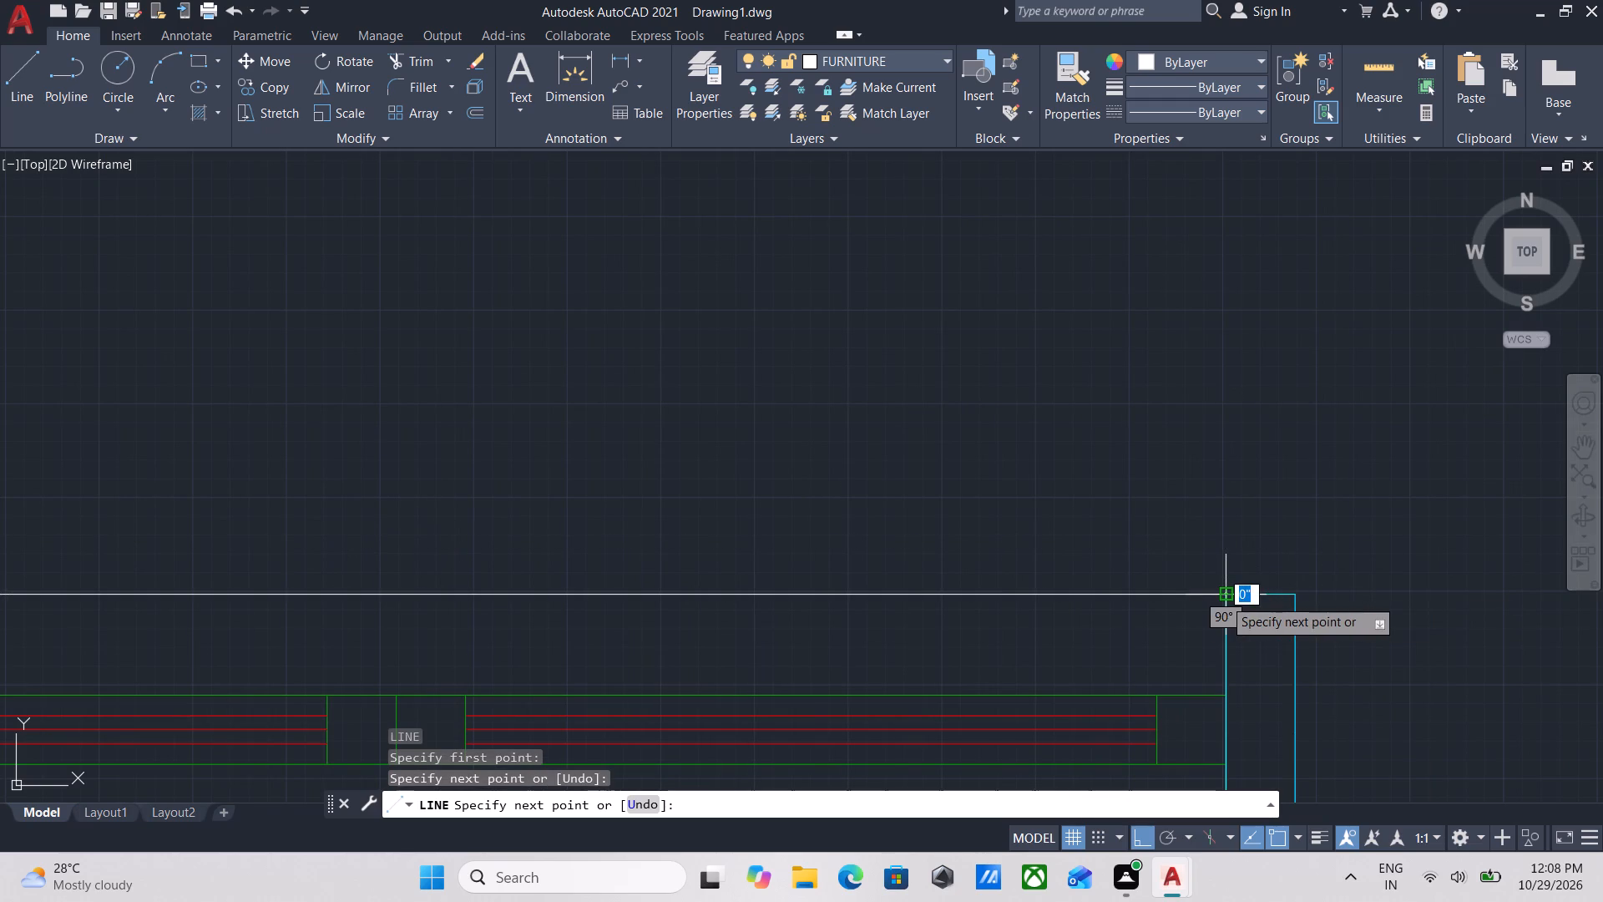
{"action": "key", "text": "Escape"}
{"action": "key", "text": "Escape"}
Match the two white horizontal lines joining the end jambs to the cyan properties of the jamb line.
{"action": "middle_click_drag", "start_coordinate": [1005, 525], "coordinate": [1142, 525]}
{"action": "type", "text": "MA"}
{"action": "key", "text": "Return"}
{"action": "scroll", "coordinate": [1211, 523], "scroll_direction": "down", "scroll_amount": 2}
{"action": "middle_click_drag", "start_coordinate": [1211, 523], "coordinate": [1208, 516]}
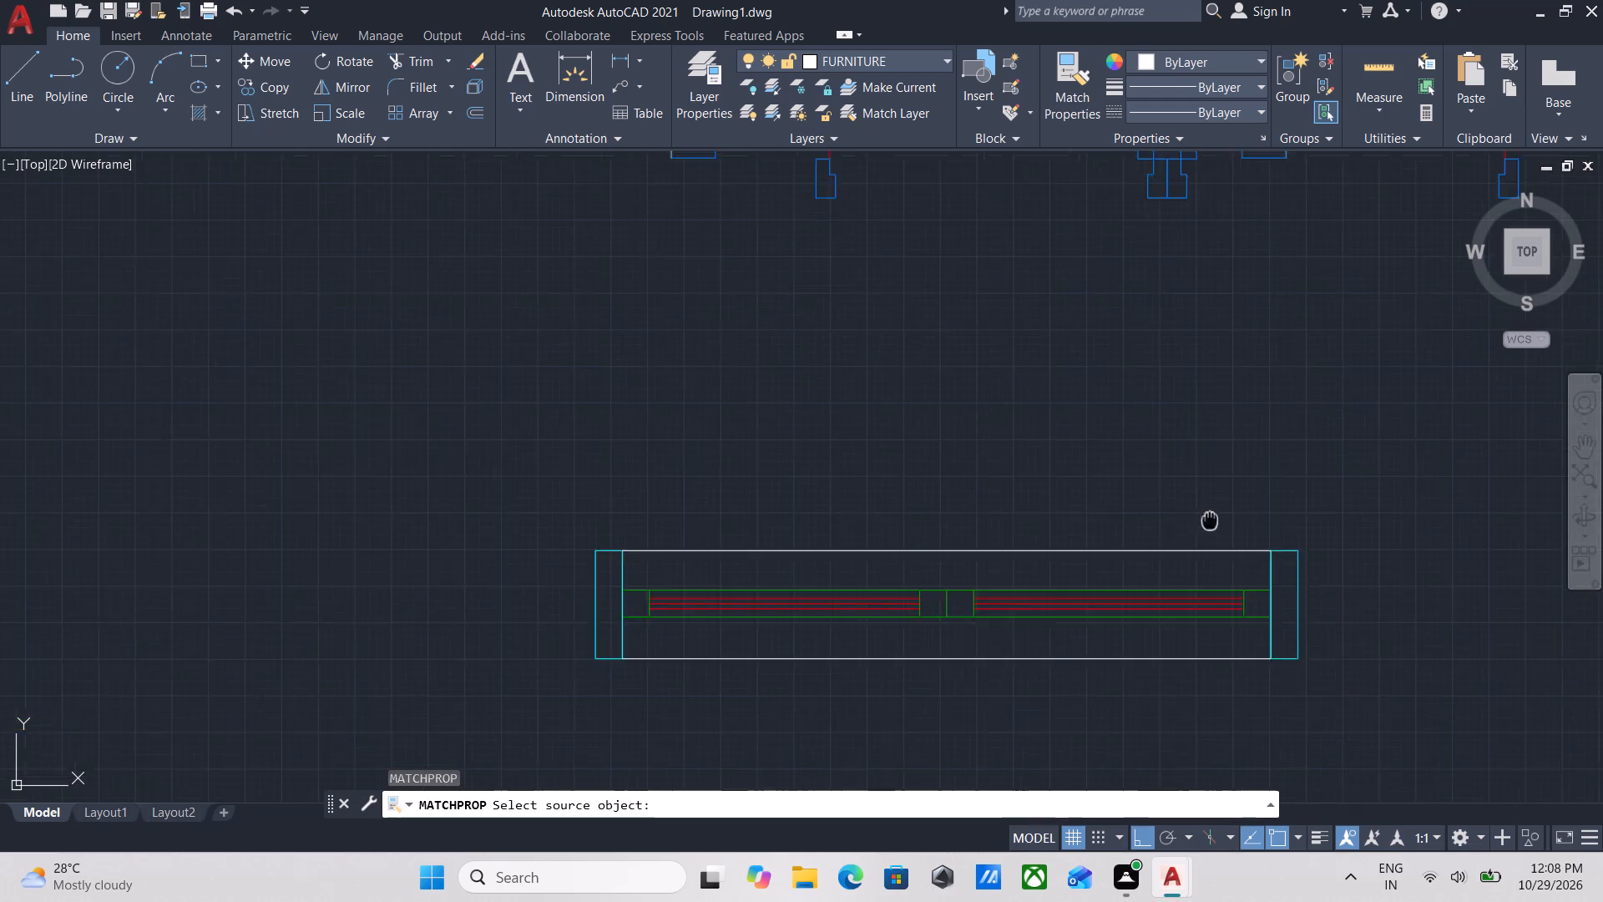
{"action": "middle_click_drag", "start_coordinate": [1208, 516], "coordinate": [1234, 393]}
{"action": "scroll", "coordinate": [1332, 465], "scroll_direction": "up", "scroll_amount": 2}
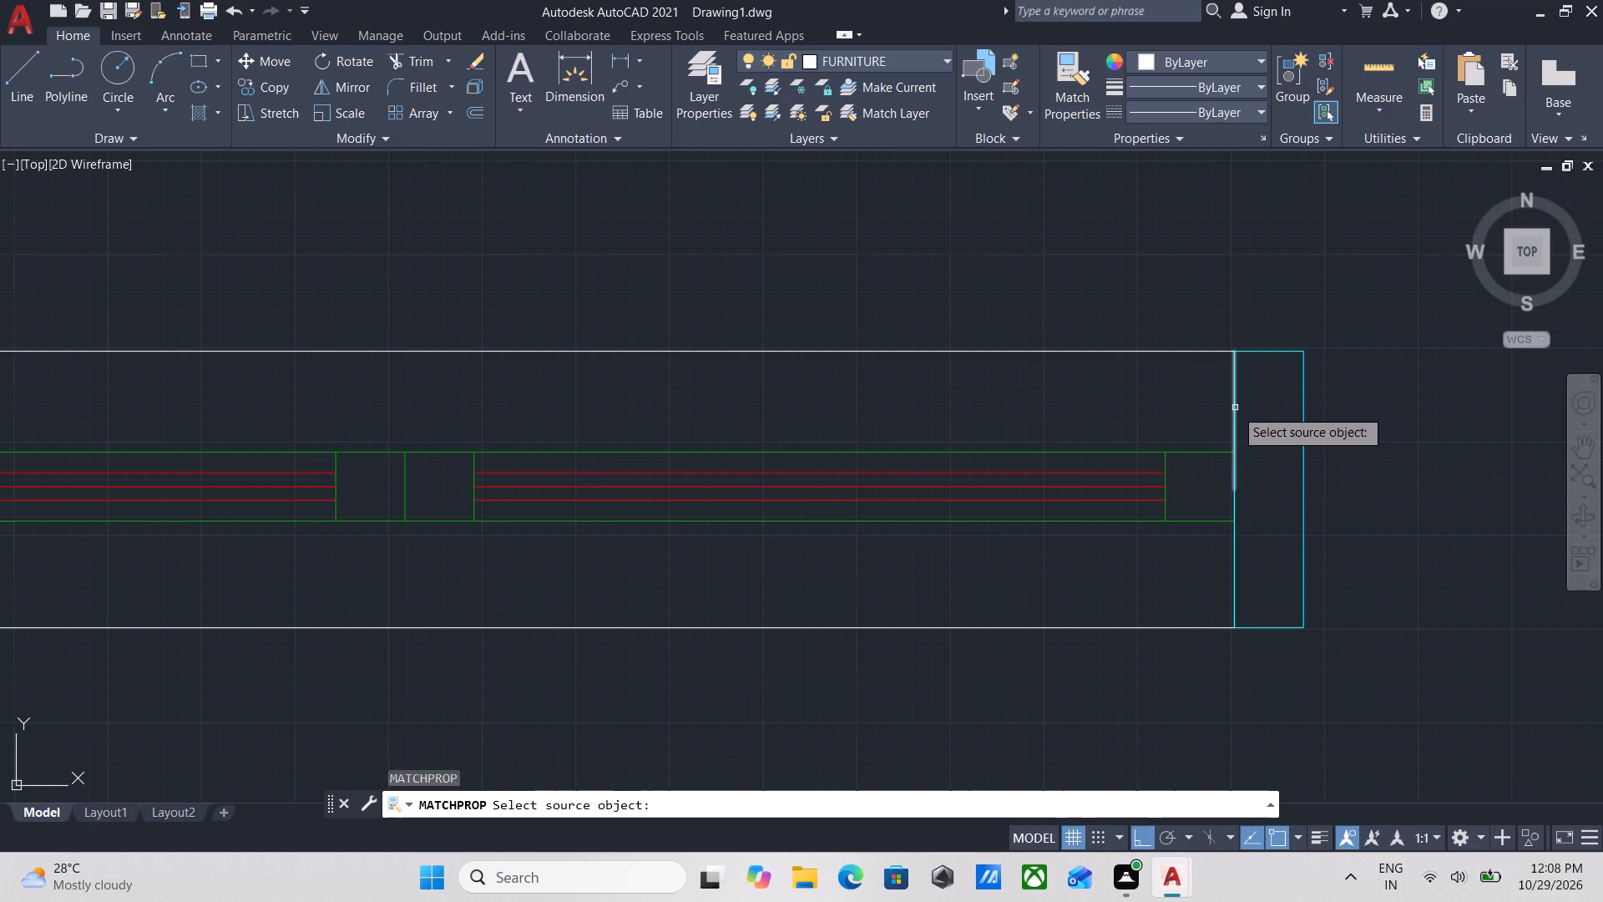
{"action": "left_click", "coordinate": [1233, 409]}
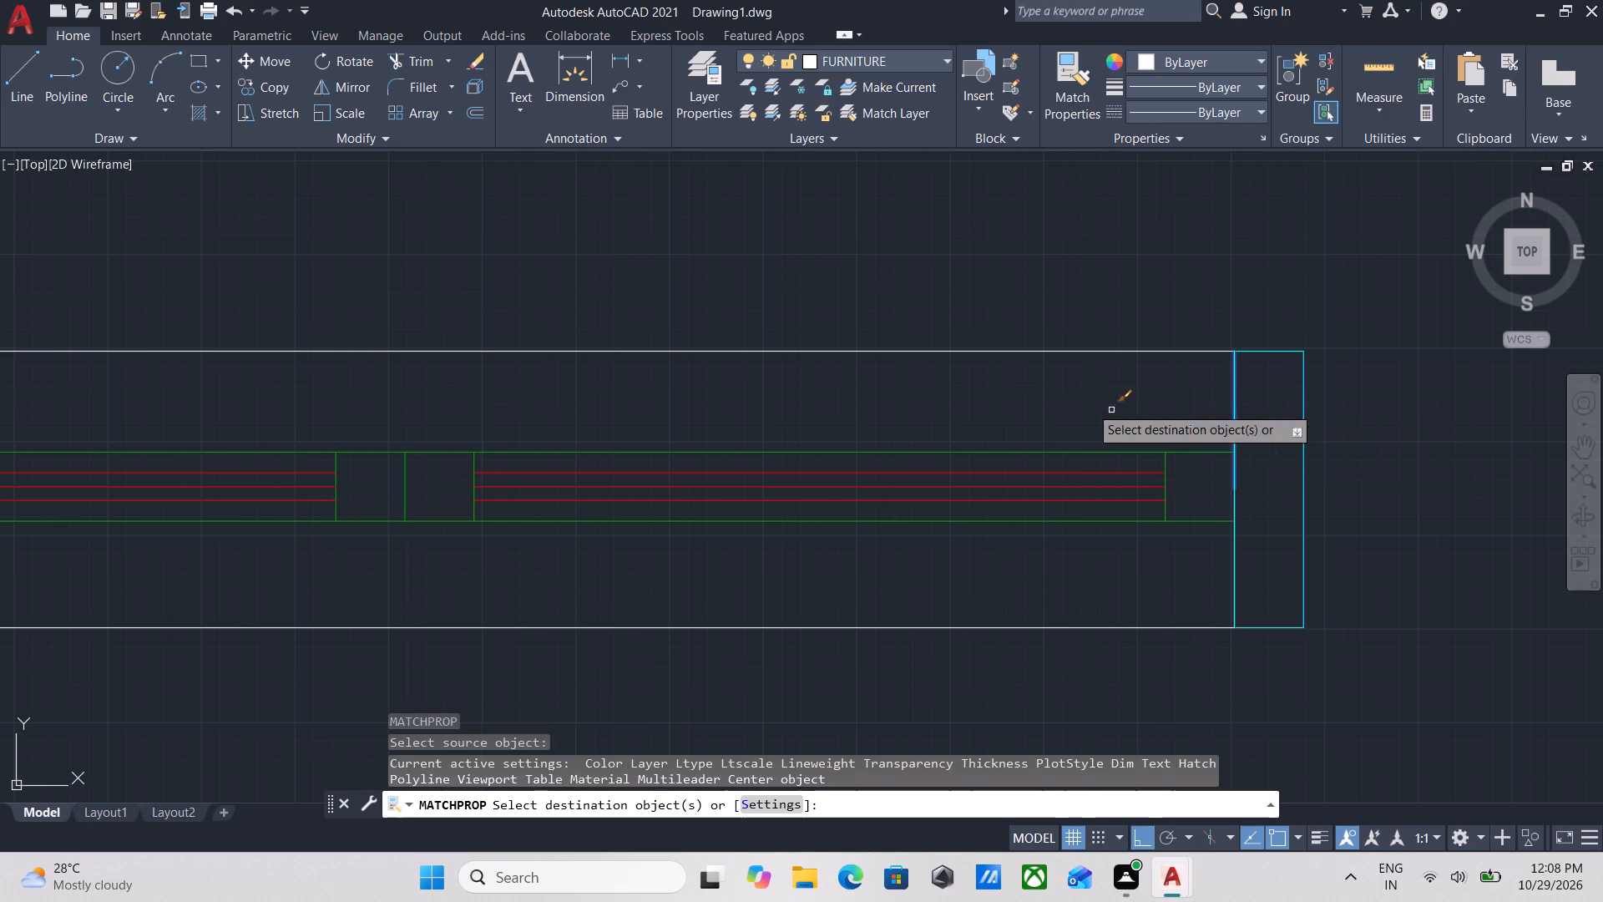
{"action": "left_click", "coordinate": [921, 353]}
{"action": "middle_click_drag", "start_coordinate": [667, 631], "coordinate": [1123, 569]}
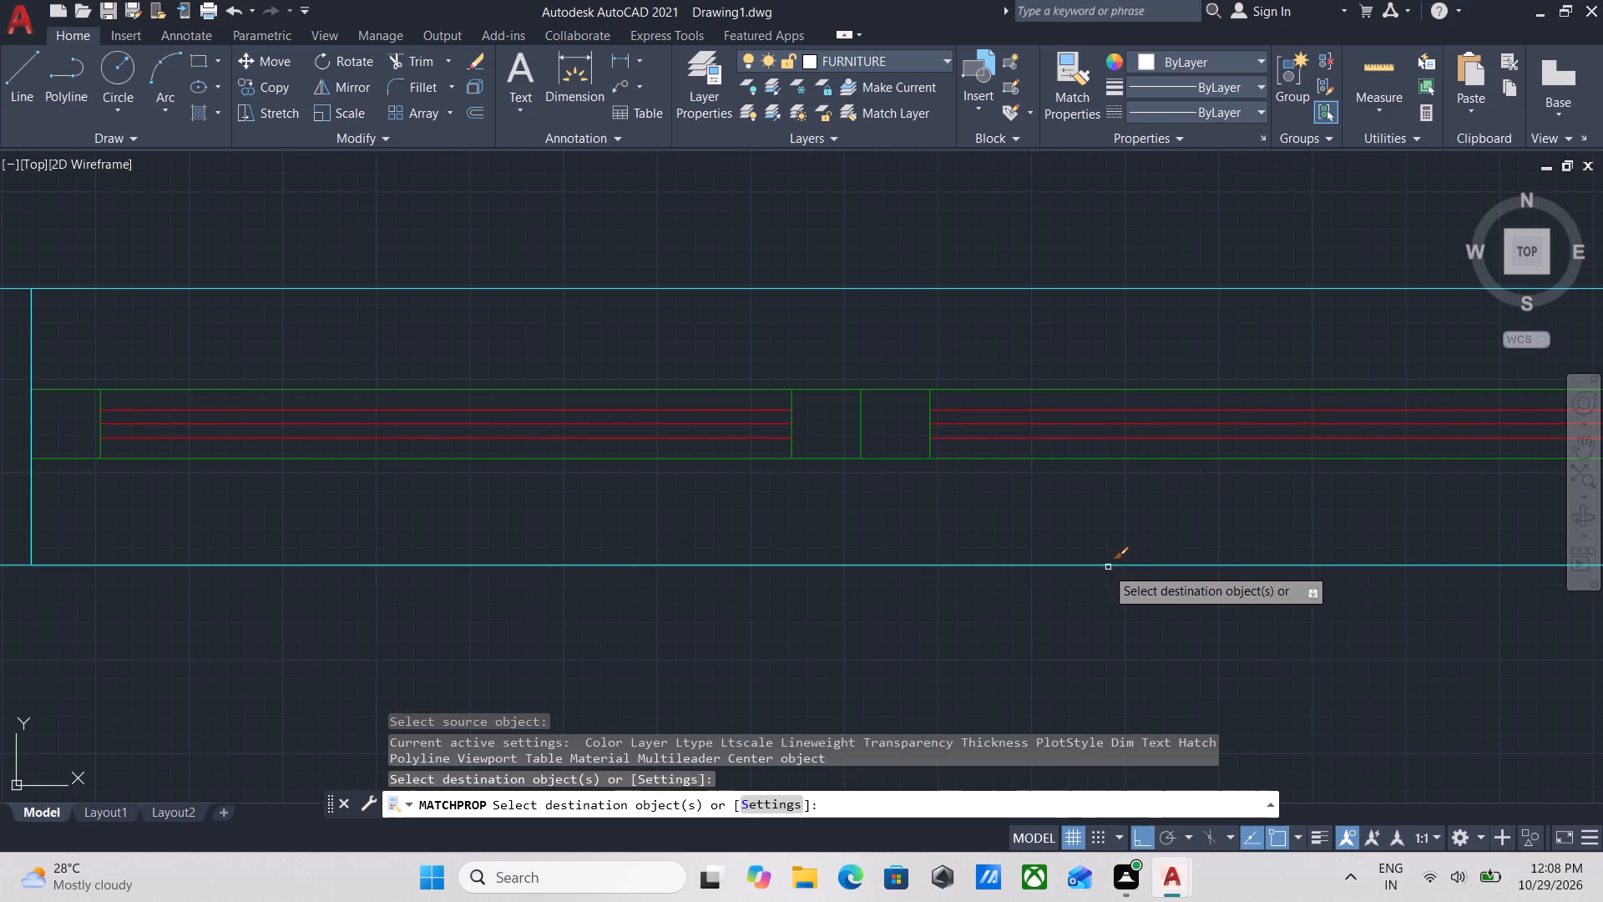
{"action": "left_click", "coordinate": [1104, 564]}
{"action": "middle_click_drag", "start_coordinate": [746, 524], "coordinate": [1372, 651]}
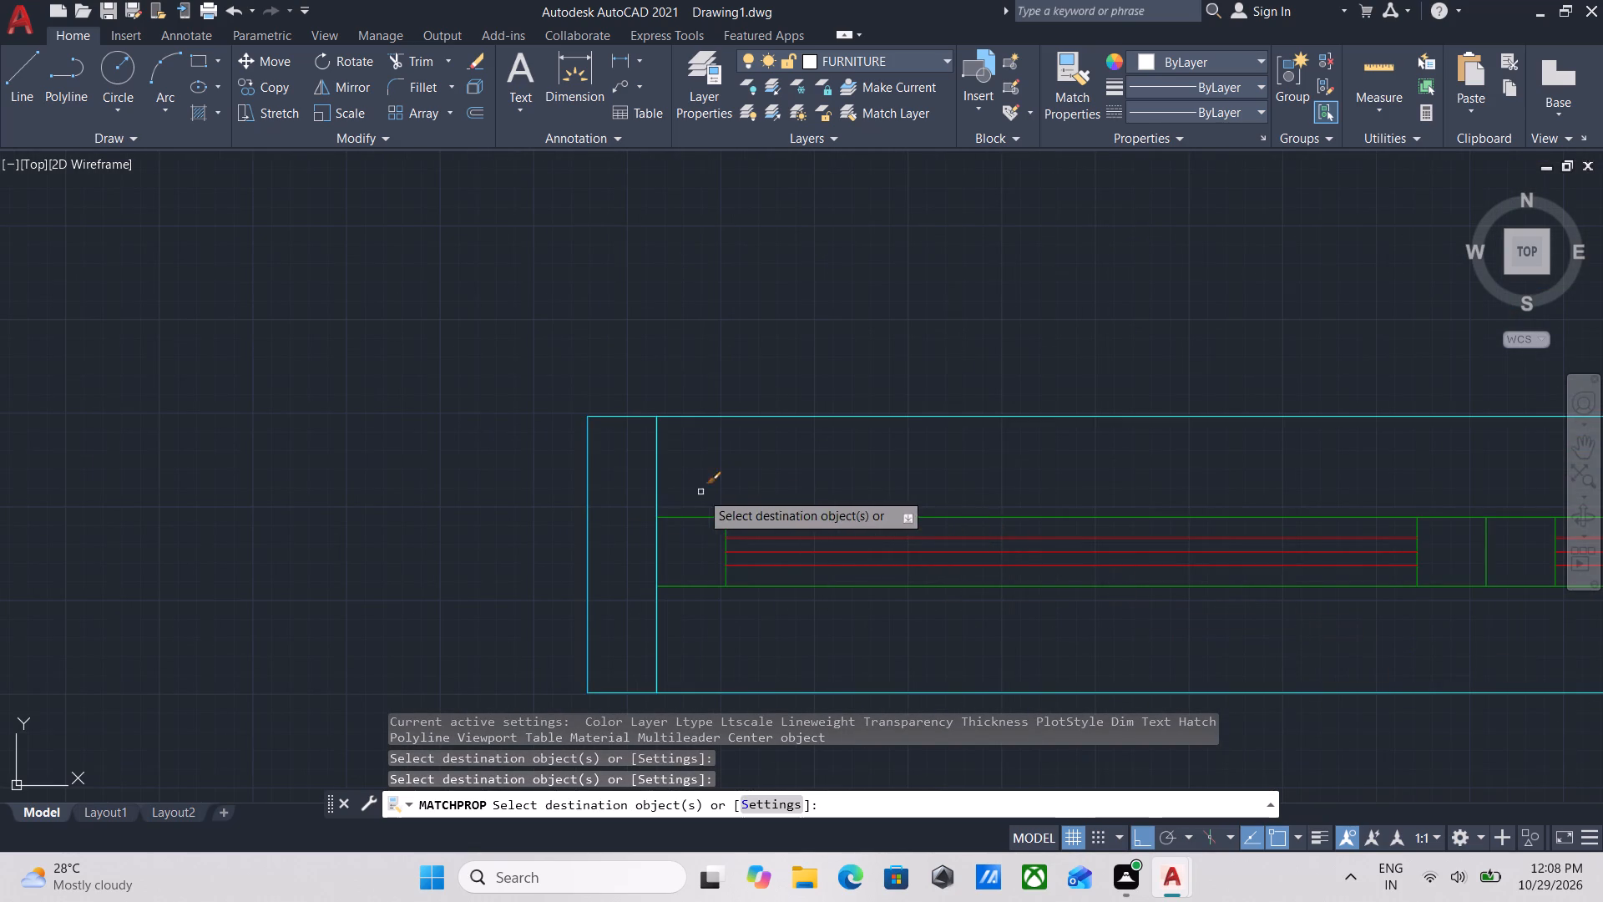
{"action": "scroll", "coordinate": [883, 474], "scroll_direction": "down", "scroll_amount": 1}
{"action": "middle_click_drag", "start_coordinate": [883, 474], "coordinate": [850, 474]}
{"action": "key", "text": "Escape"}
{"action": "scroll", "coordinate": [850, 471], "scroll_direction": "down", "scroll_amount": 3}
{"action": "key", "text": "Escape"}
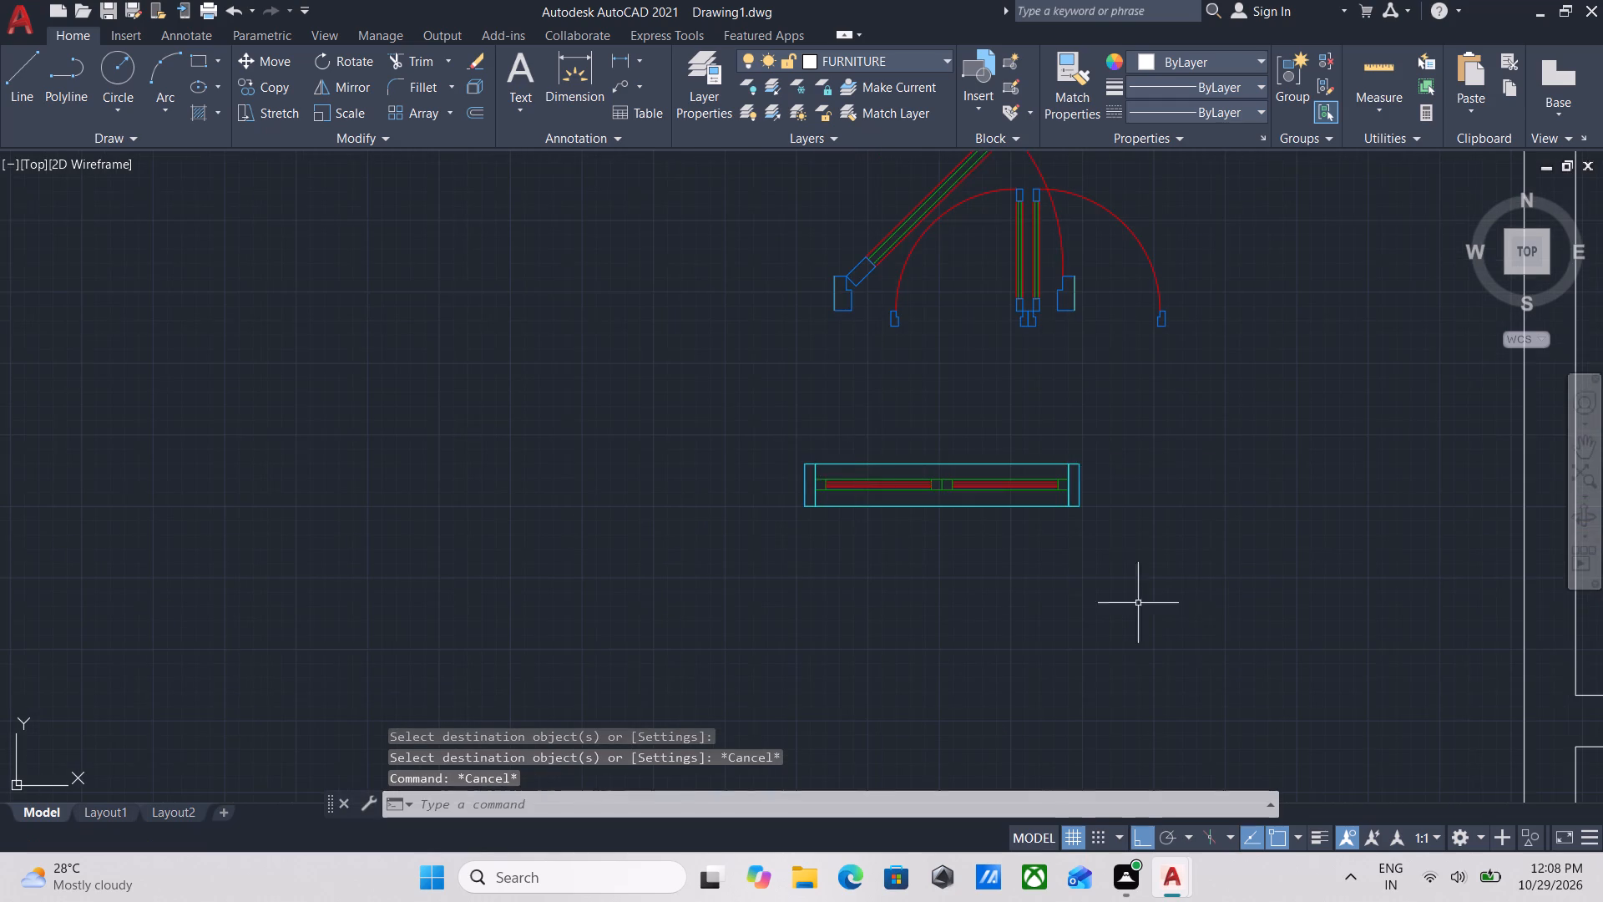
Group all the parts of the reworked two-panel frame into one object.
{"action": "left_click_drag", "start_coordinate": [1268, 636], "coordinate": [1225, 592]}
{"action": "left_click", "coordinate": [642, 423]}
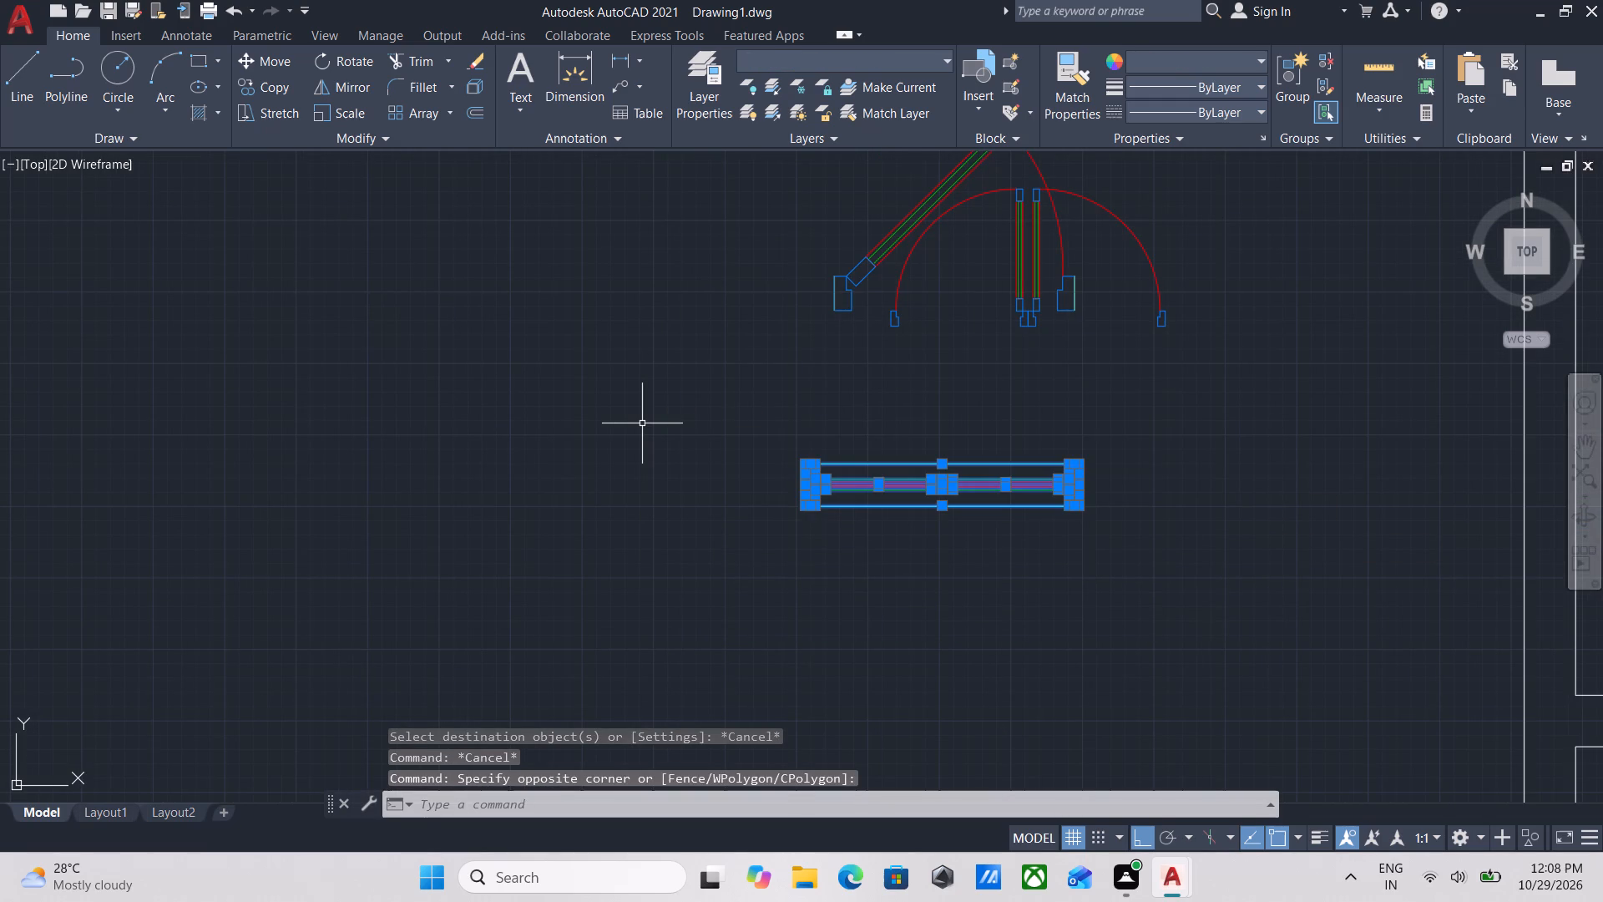
{"action": "key", "text": "g"}
{"action": "key", "text": "Return"}
{"action": "left_click_drag", "start_coordinate": [1086, 615], "coordinate": [1077, 589]}
{"action": "left_click", "coordinate": [903, 408]}
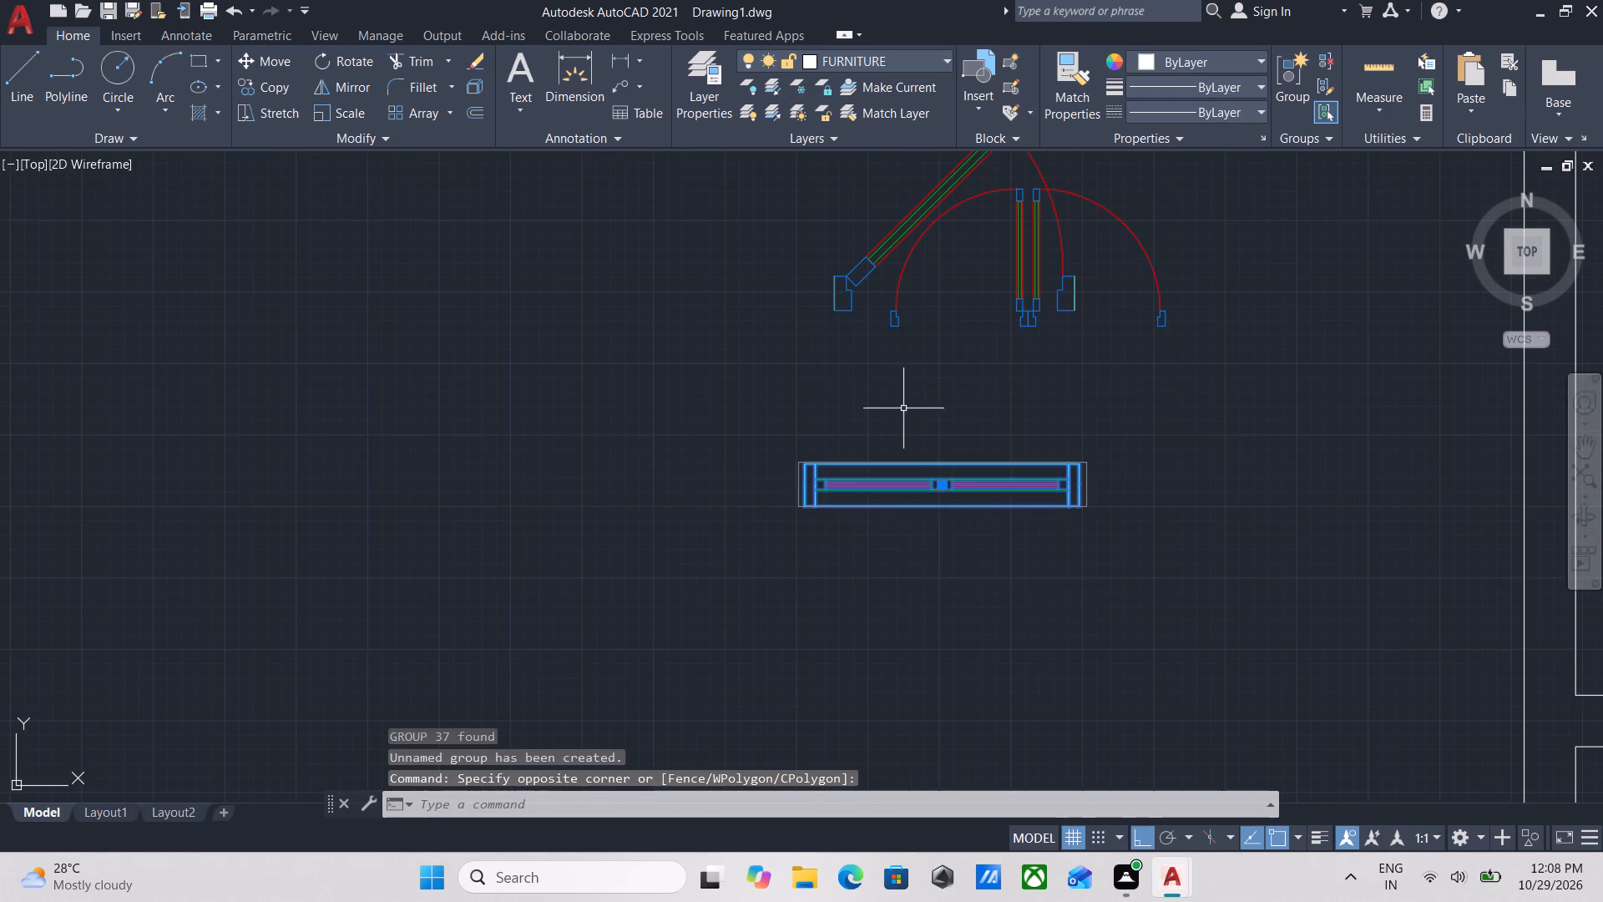
{"action": "scroll", "coordinate": [983, 481], "scroll_direction": "up", "scroll_amount": 3}
{"action": "key", "text": "Escape"}
{"action": "scroll", "coordinate": [1120, 579], "scroll_direction": "down", "scroll_amount": 1}
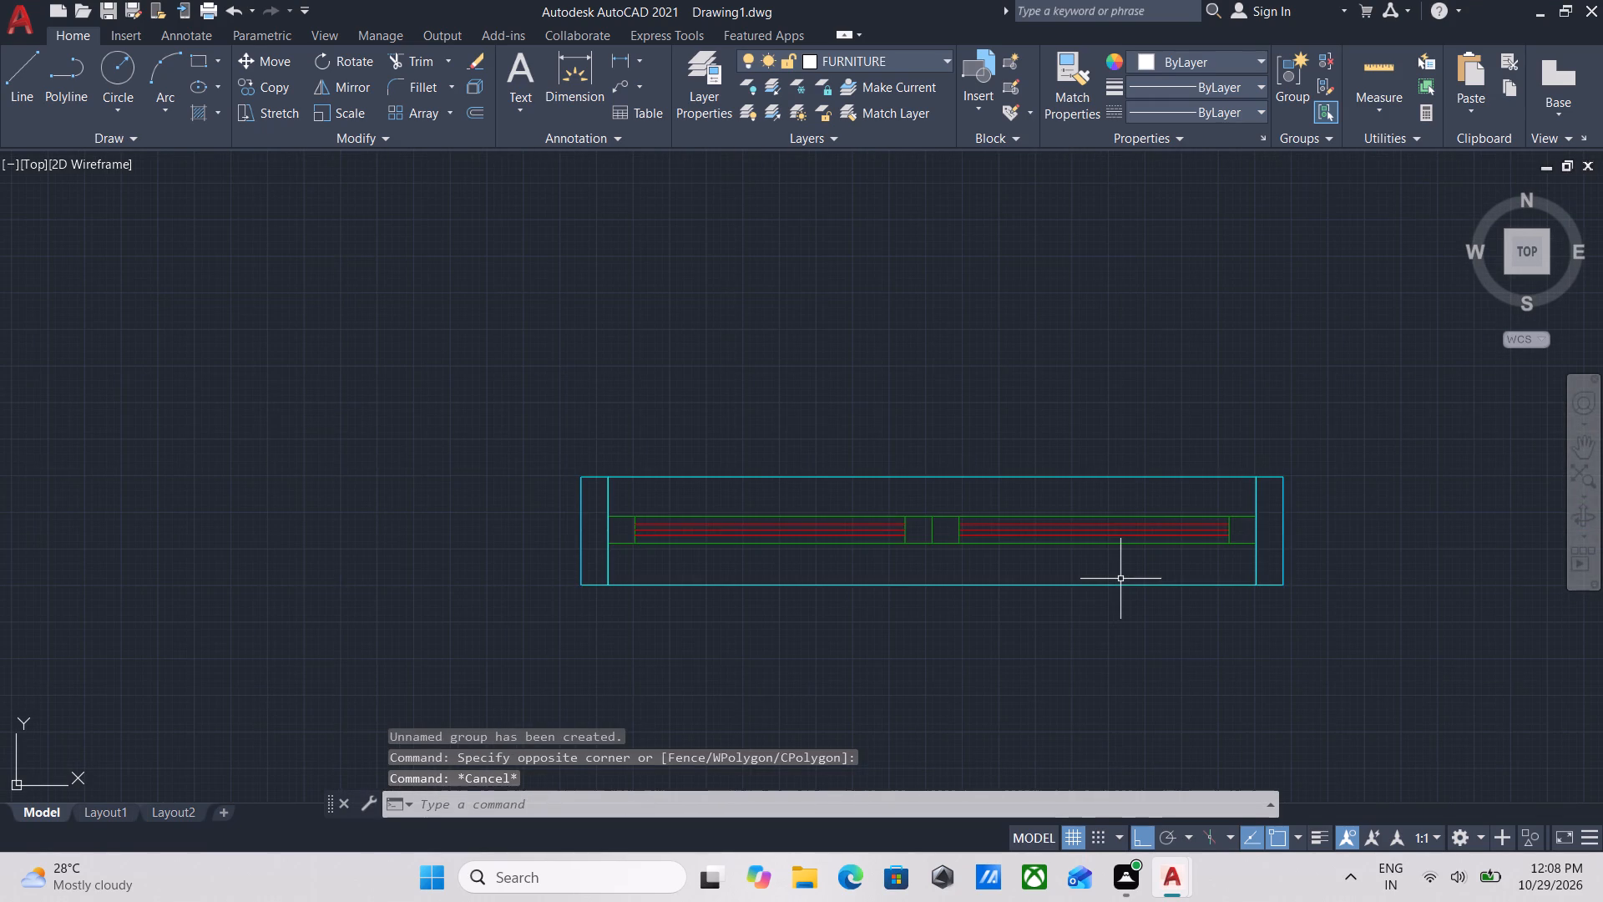
Rotate the grouped two-panel frame 270° about its lower outer corner at the right-end jamb so it stands vertical.
{"action": "scroll", "coordinate": [1120, 579], "scroll_direction": "down", "scroll_amount": 1}
{"action": "middle_click_drag", "start_coordinate": [1107, 586], "coordinate": [1101, 611]}
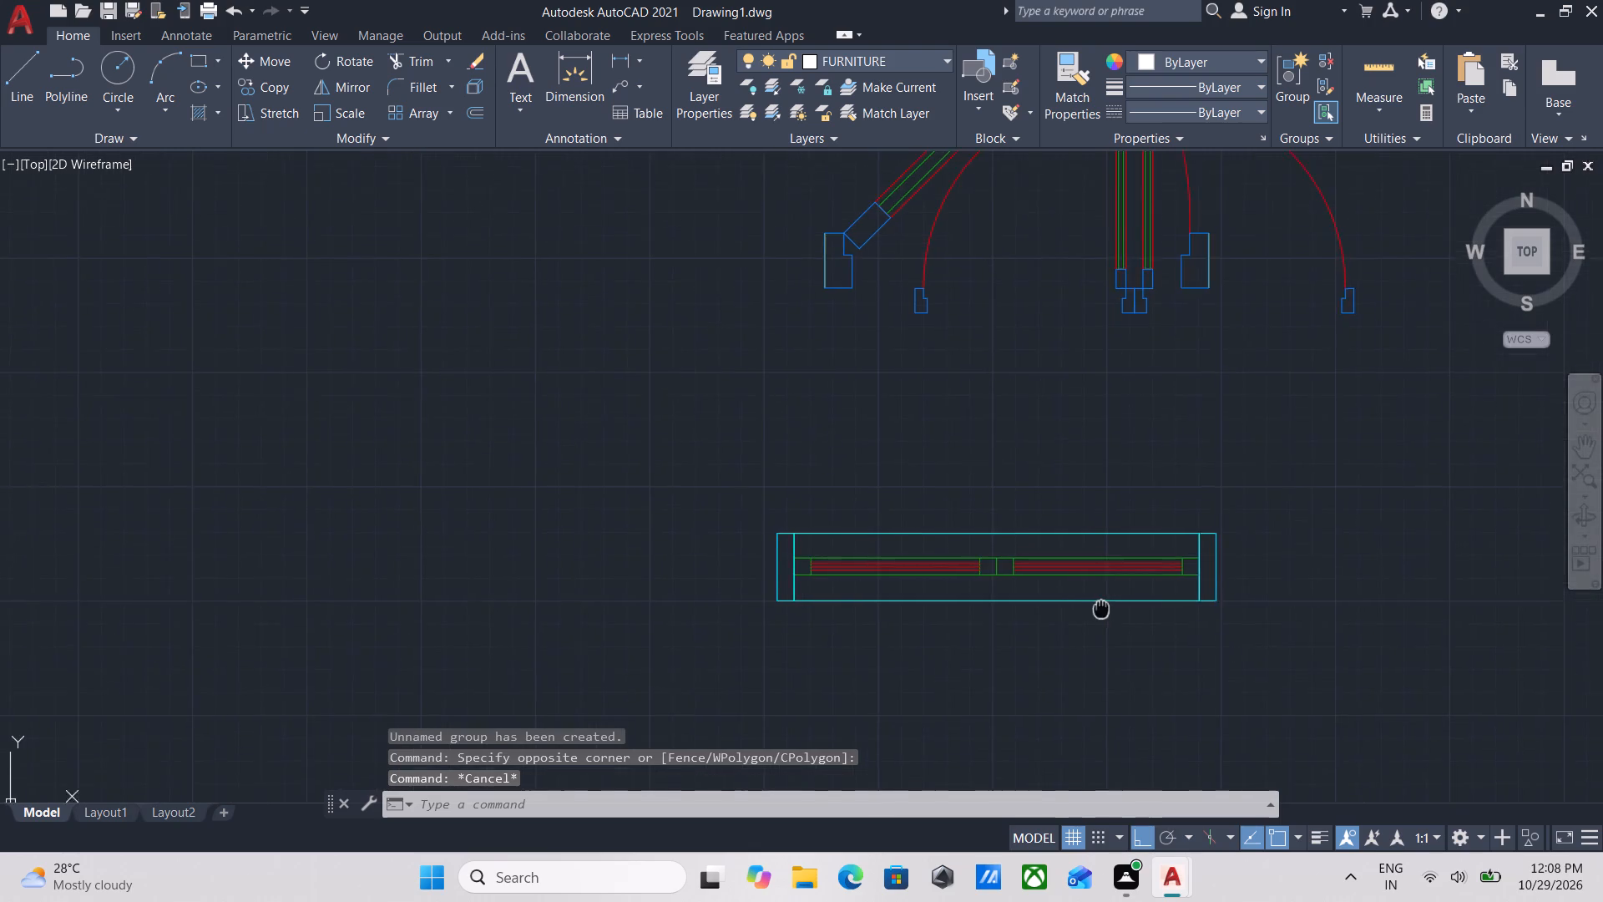
{"action": "middle_click_drag", "start_coordinate": [1101, 611], "coordinate": [1099, 627]}
{"action": "scroll", "coordinate": [1128, 633], "scroll_direction": "down", "scroll_amount": 2}
{"action": "middle_click_drag", "start_coordinate": [1128, 633], "coordinate": [954, 565]}
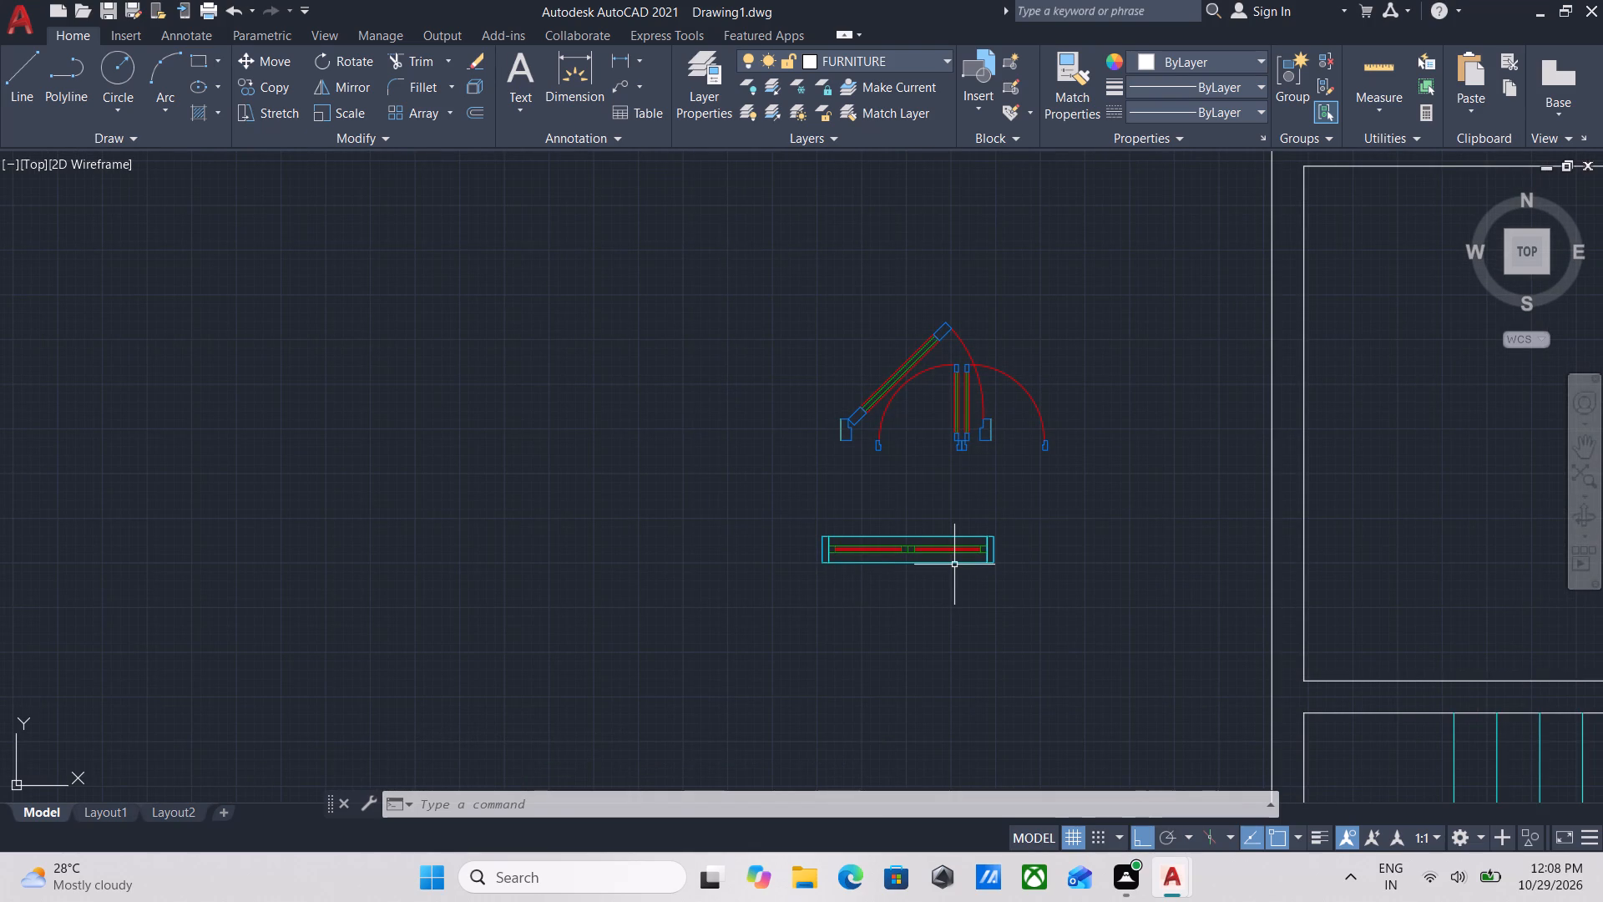
{"action": "scroll", "coordinate": [925, 523], "scroll_direction": "up", "scroll_amount": 3}
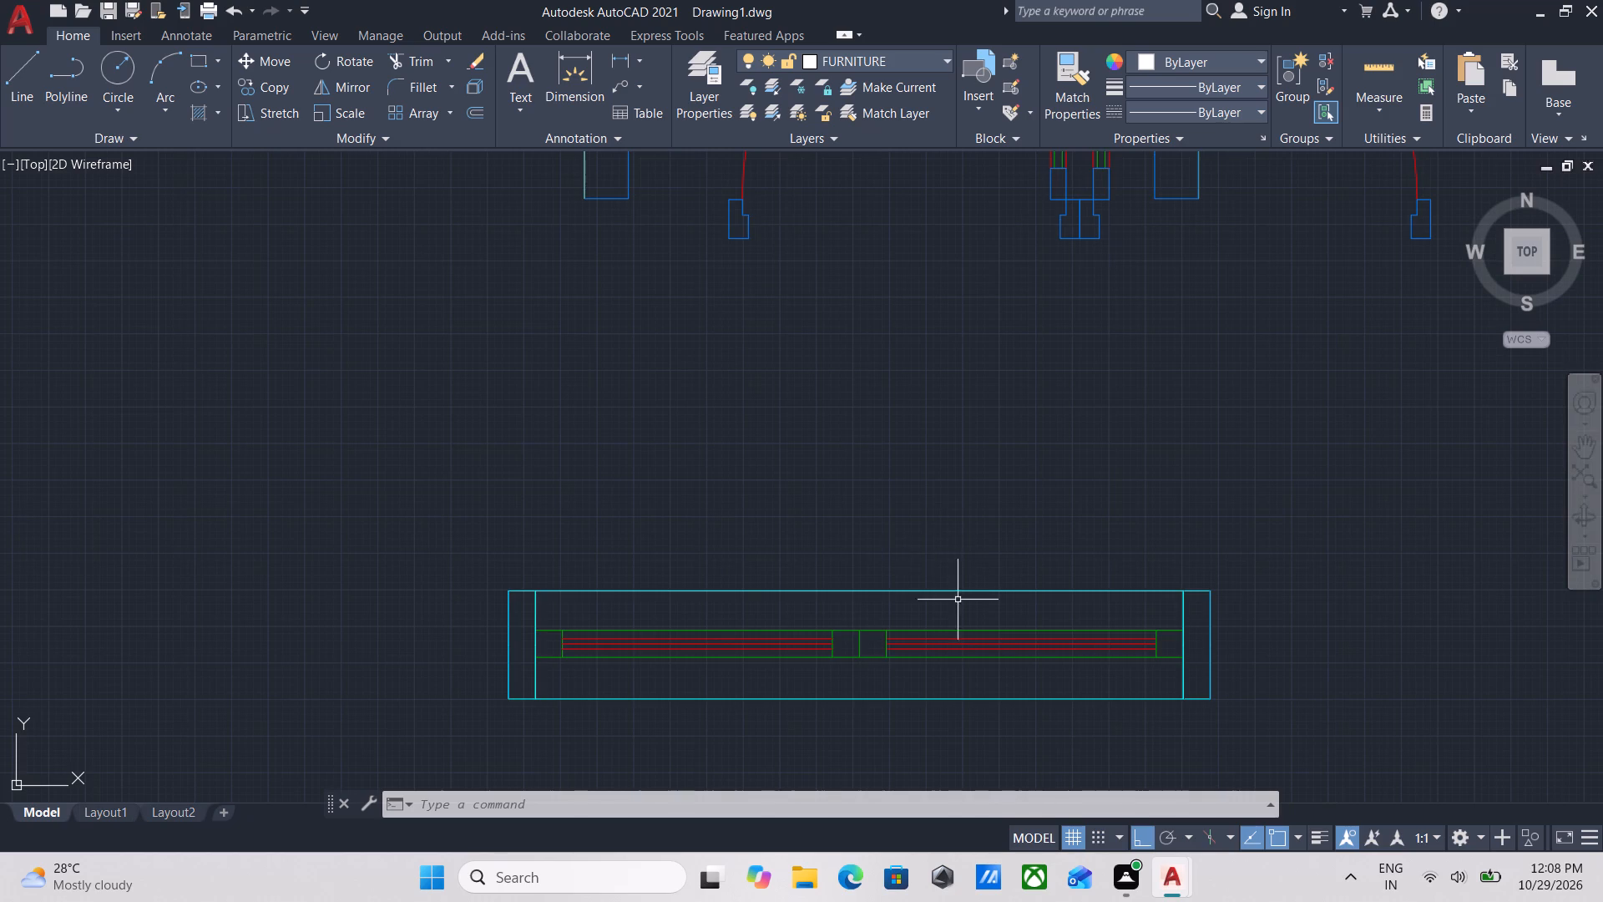
{"action": "middle_click_drag", "start_coordinate": [959, 567], "coordinate": [984, 479]}
{"action": "left_click_drag", "start_coordinate": [1025, 700], "coordinate": [1019, 692]}
{"action": "left_click", "coordinate": [764, 459]}
{"action": "middle_click_drag", "start_coordinate": [837, 469], "coordinate": [833, 450]}
{"action": "middle_click_drag", "start_coordinate": [840, 443], "coordinate": [879, 487]}
{"action": "type", "text": "RO"}
{"action": "key", "text": "Return"}
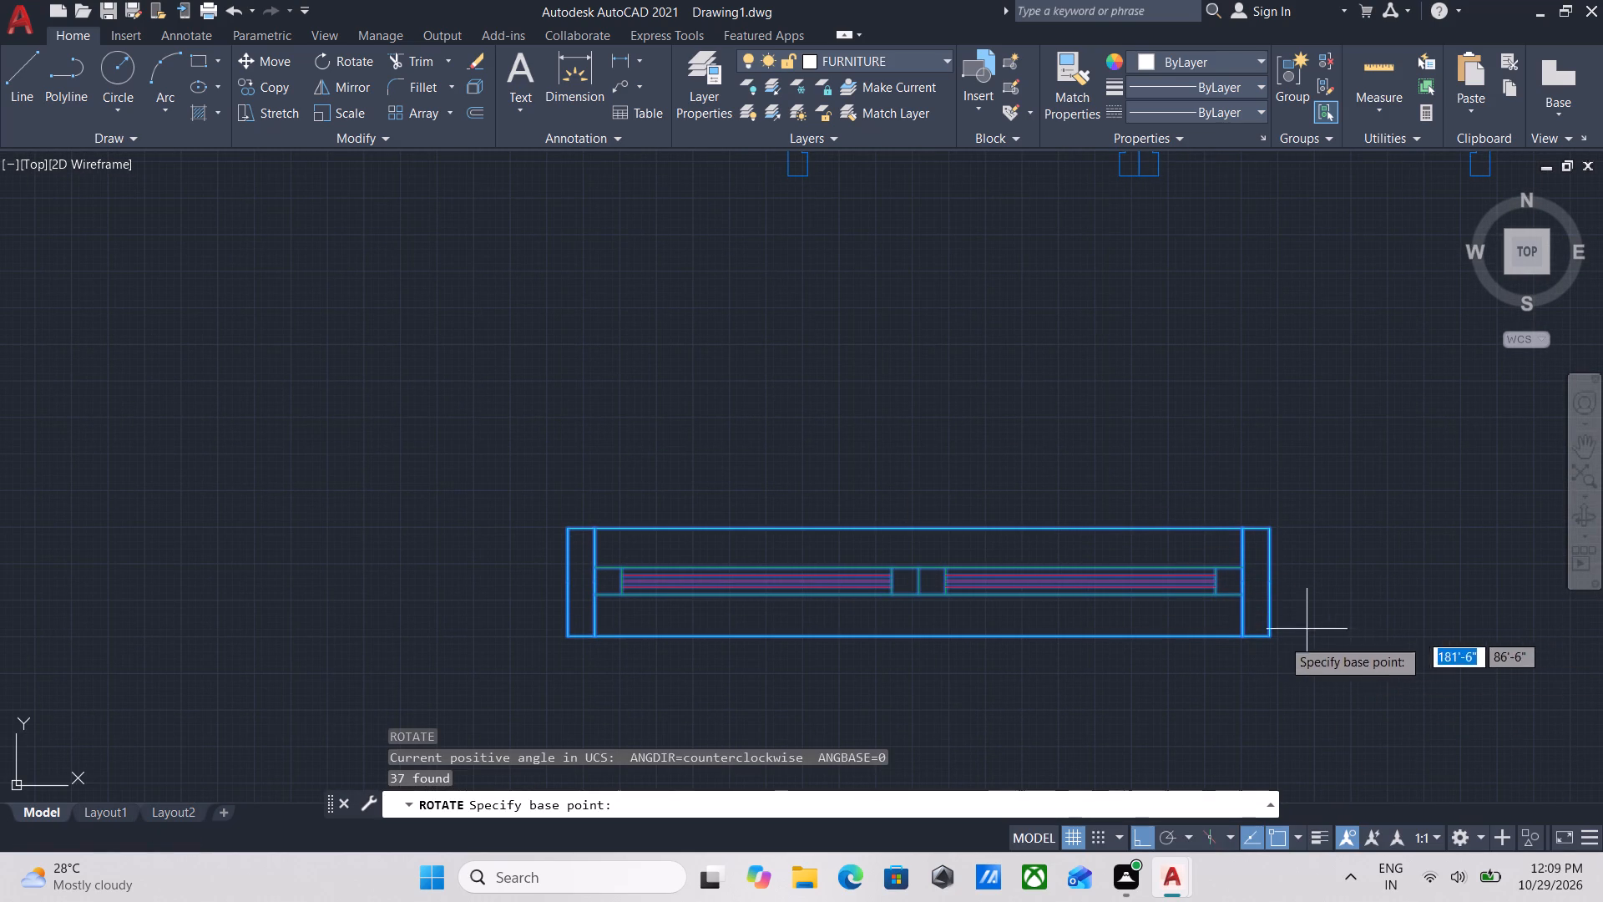
{"action": "left_click", "coordinate": [1274, 633]}
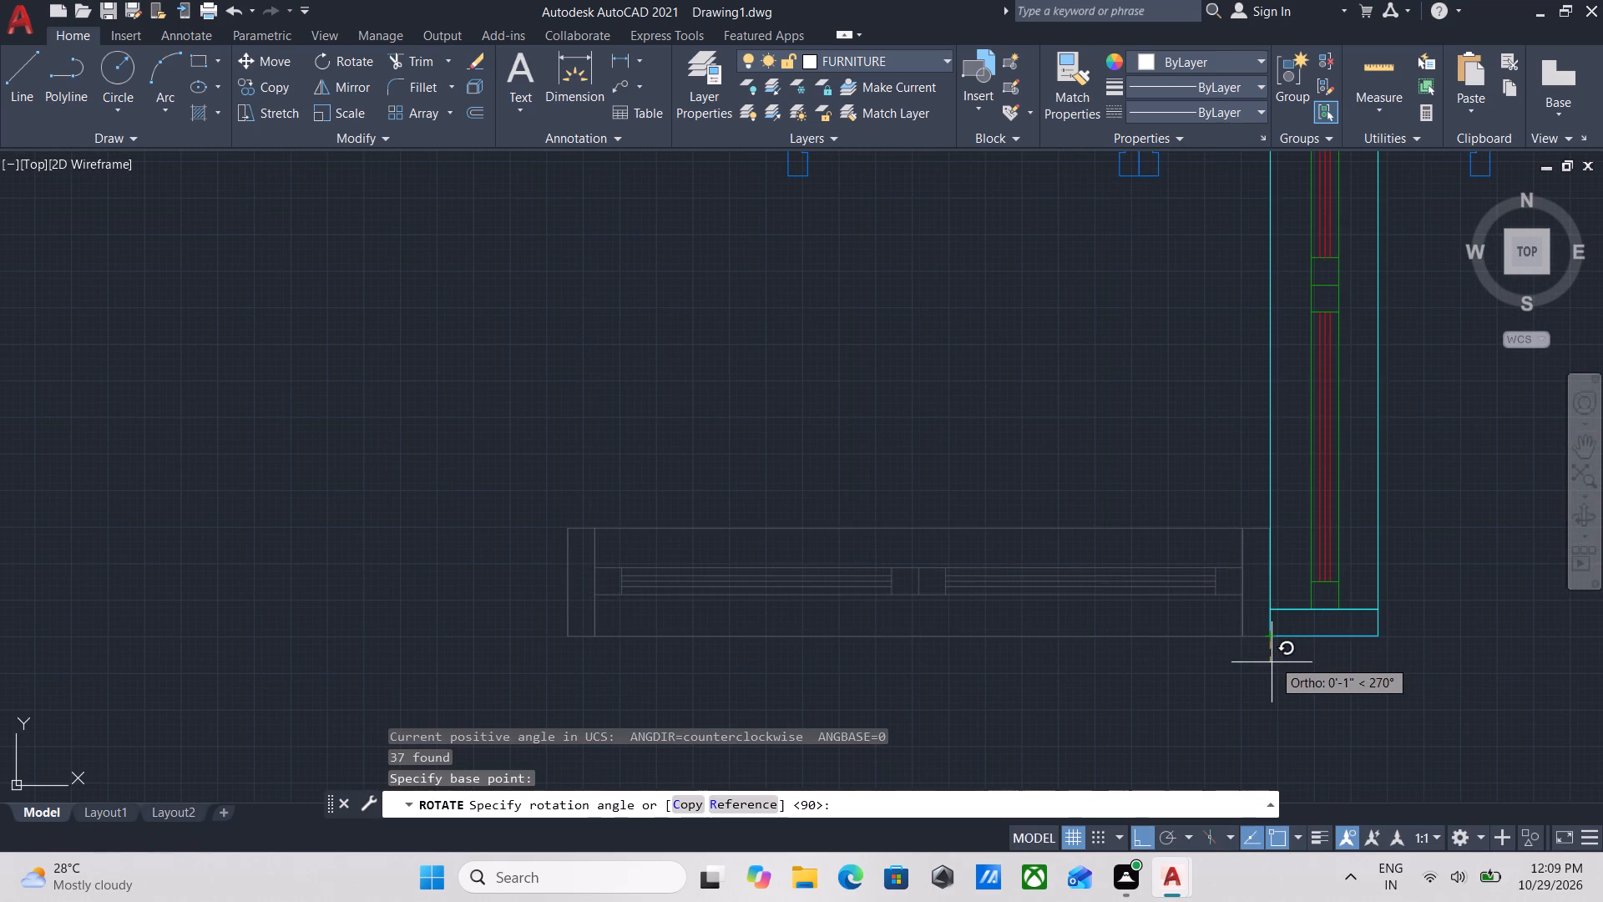
{"action": "middle_click_drag", "start_coordinate": [1272, 661], "coordinate": [1267, 514]}
{"action": "left_click", "coordinate": [1282, 597]}
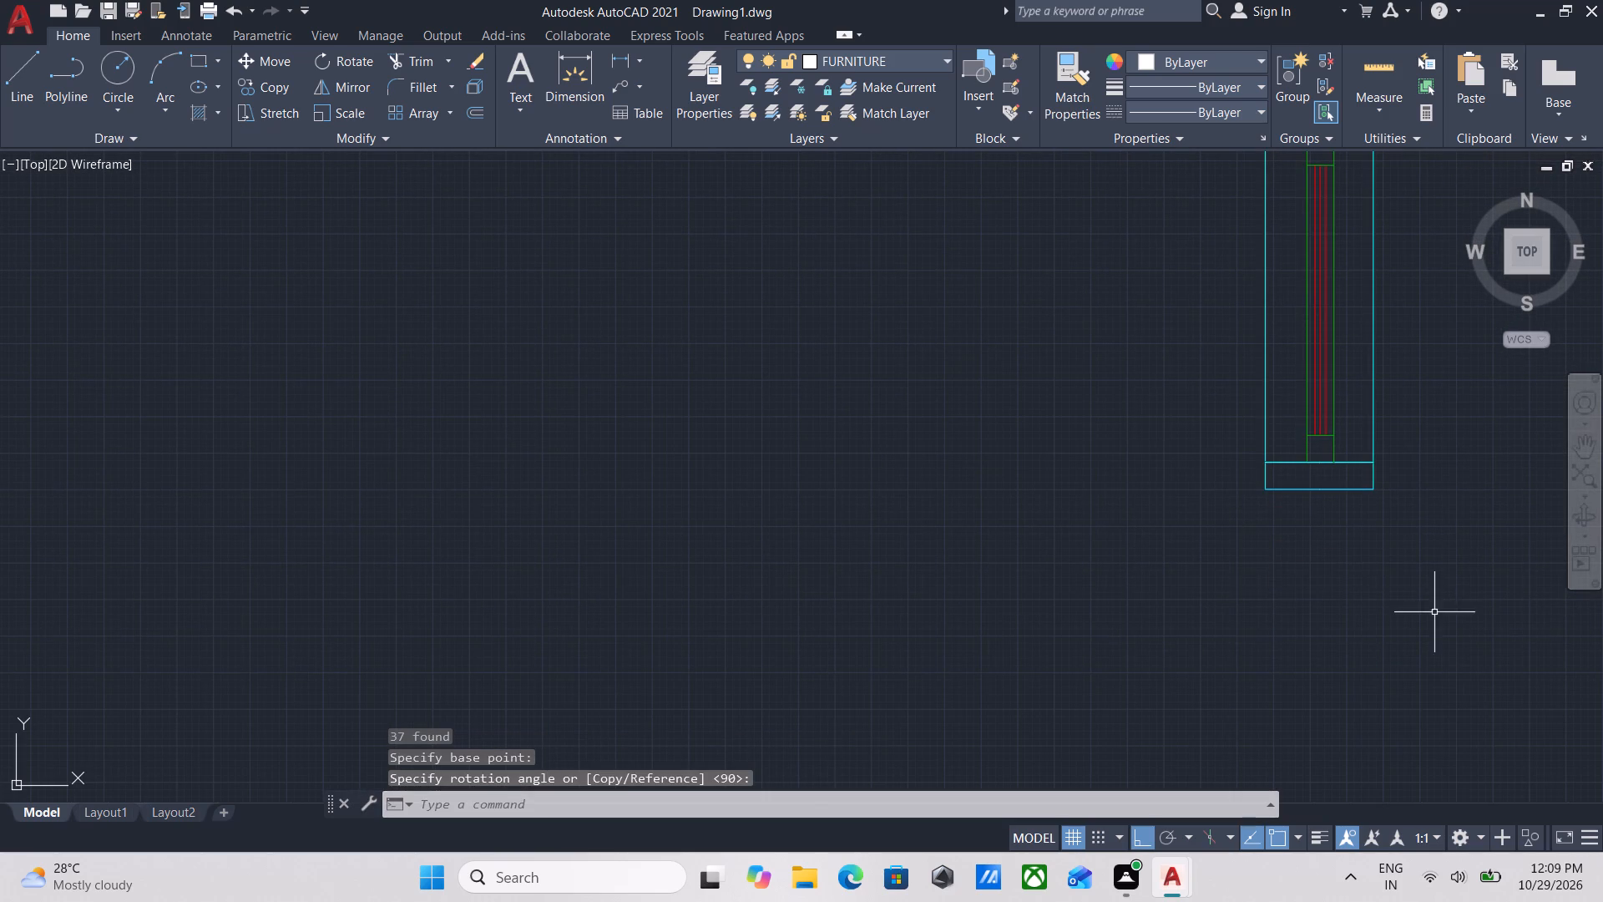
Copy the vertical frame from the midpoint of its right long side to the midpoint of the upper-left room's outer wall inner face.
{"action": "left_click_drag", "start_coordinate": [1435, 611], "coordinate": [1408, 574]}
{"action": "left_click", "coordinate": [1216, 442]}
{"action": "middle_click_drag", "start_coordinate": [1197, 453], "coordinate": [992, 631]}
{"action": "scroll", "coordinate": [1084, 560], "scroll_direction": "down", "scroll_amount": 1}
{"action": "middle_click_drag", "start_coordinate": [1084, 560], "coordinate": [1059, 591]}
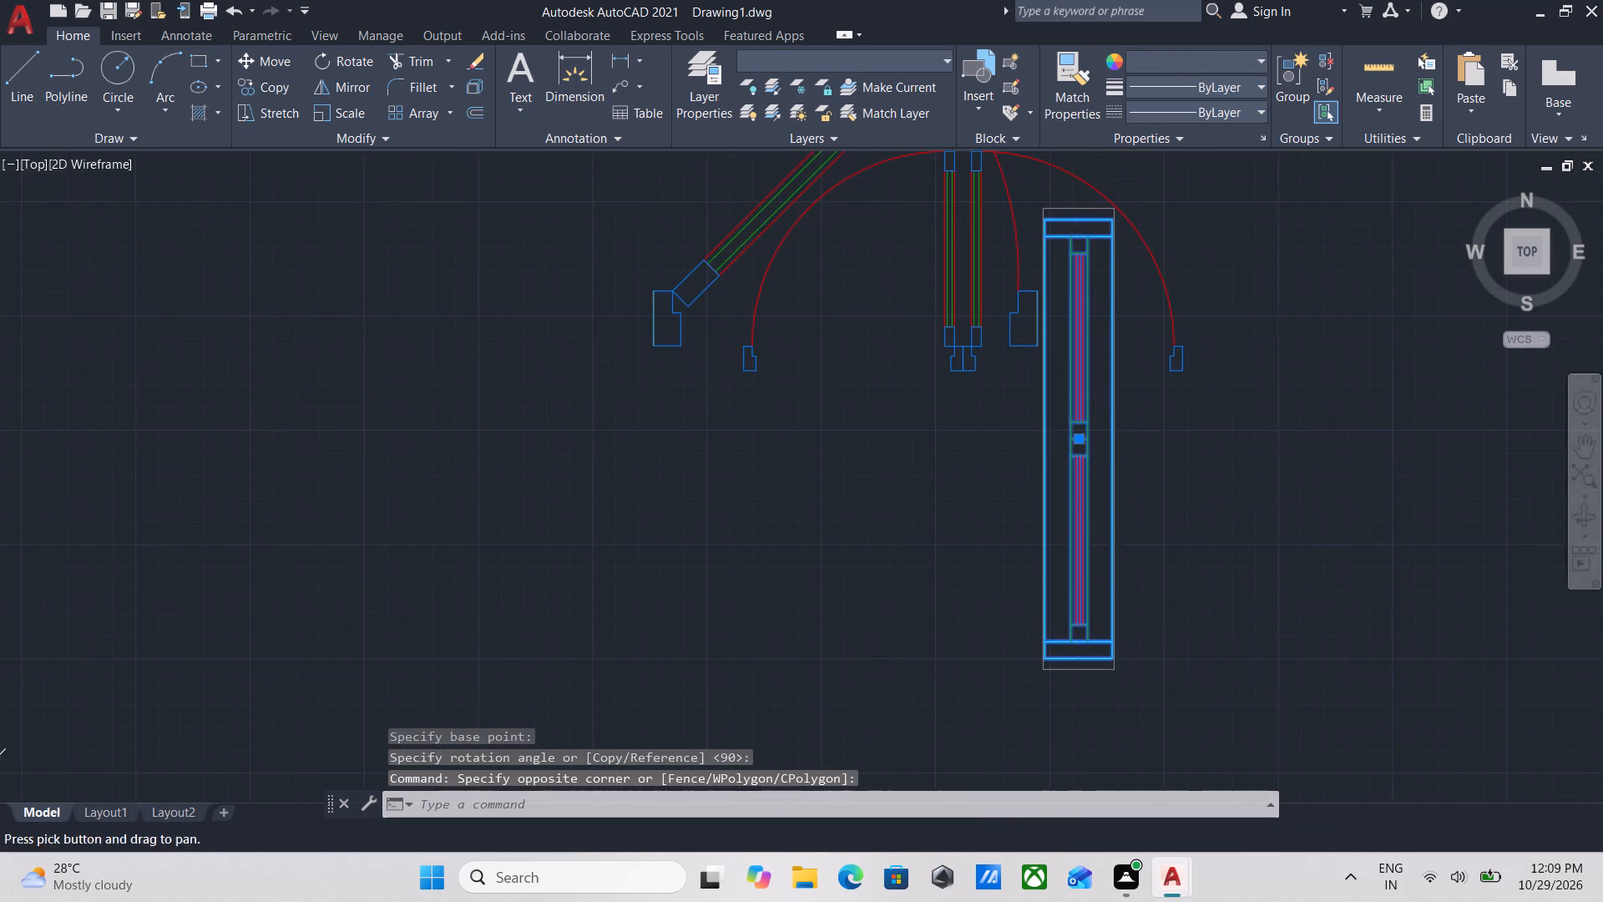
{"action": "middle_click_drag", "start_coordinate": [1121, 521], "coordinate": [1055, 611]}
{"action": "type", "text": "CO"}
{"action": "key", "text": "Return"}
{"action": "left_click", "coordinate": [1050, 530]}
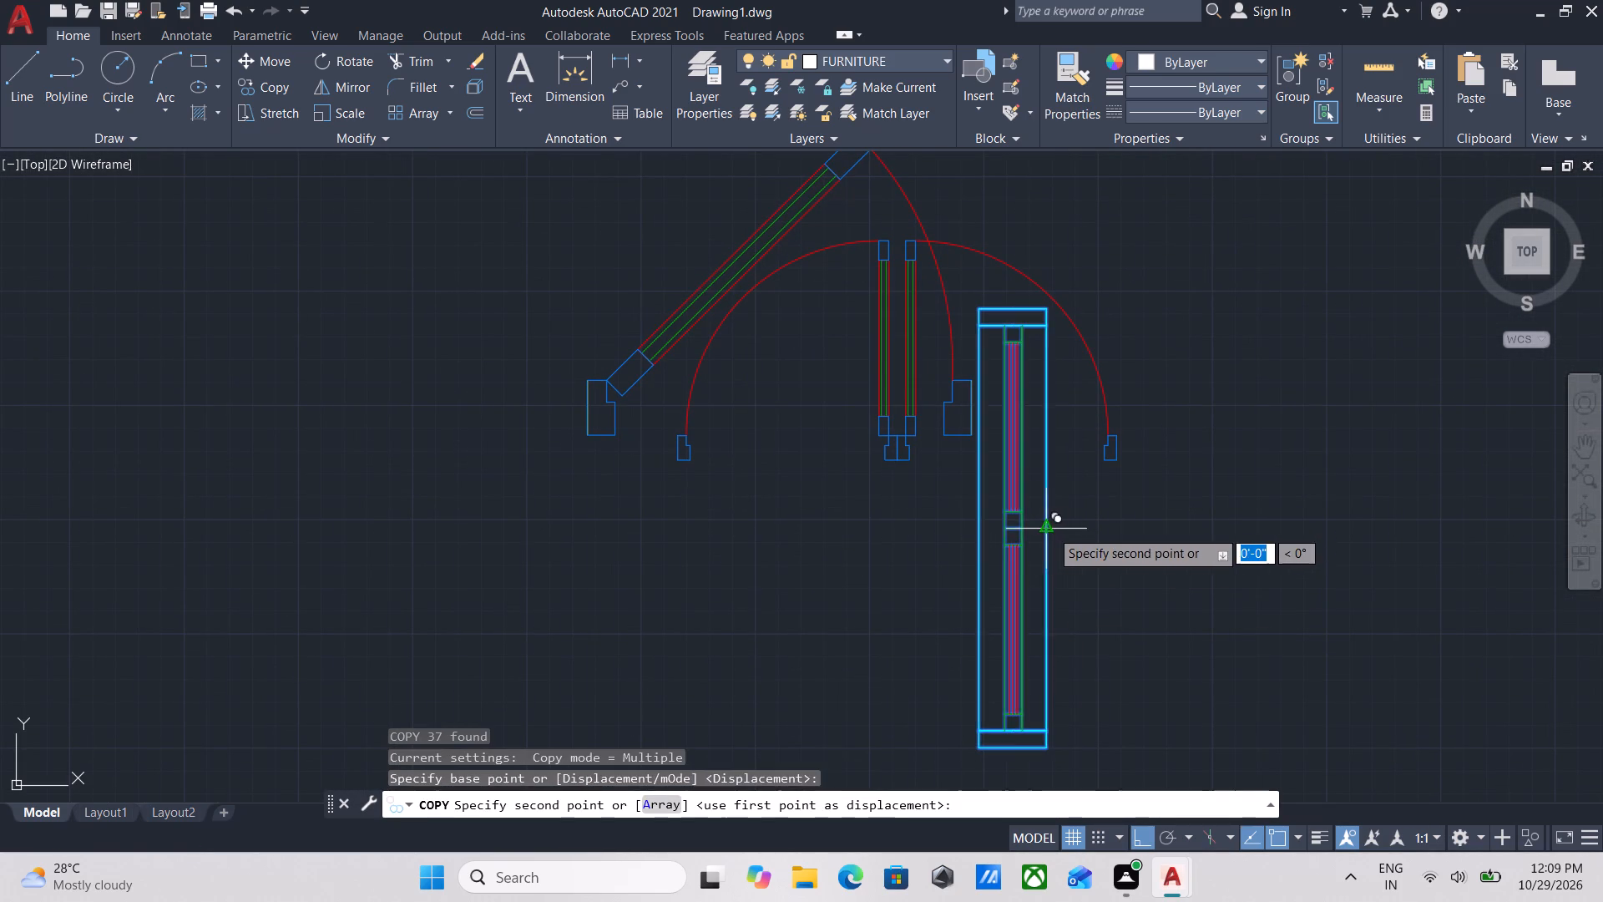
{"action": "key", "text": "F8"}
{"action": "scroll", "coordinate": [1150, 476], "scroll_direction": "down", "scroll_amount": 3}
{"action": "middle_click_drag", "start_coordinate": [1149, 479], "coordinate": [670, 526]}
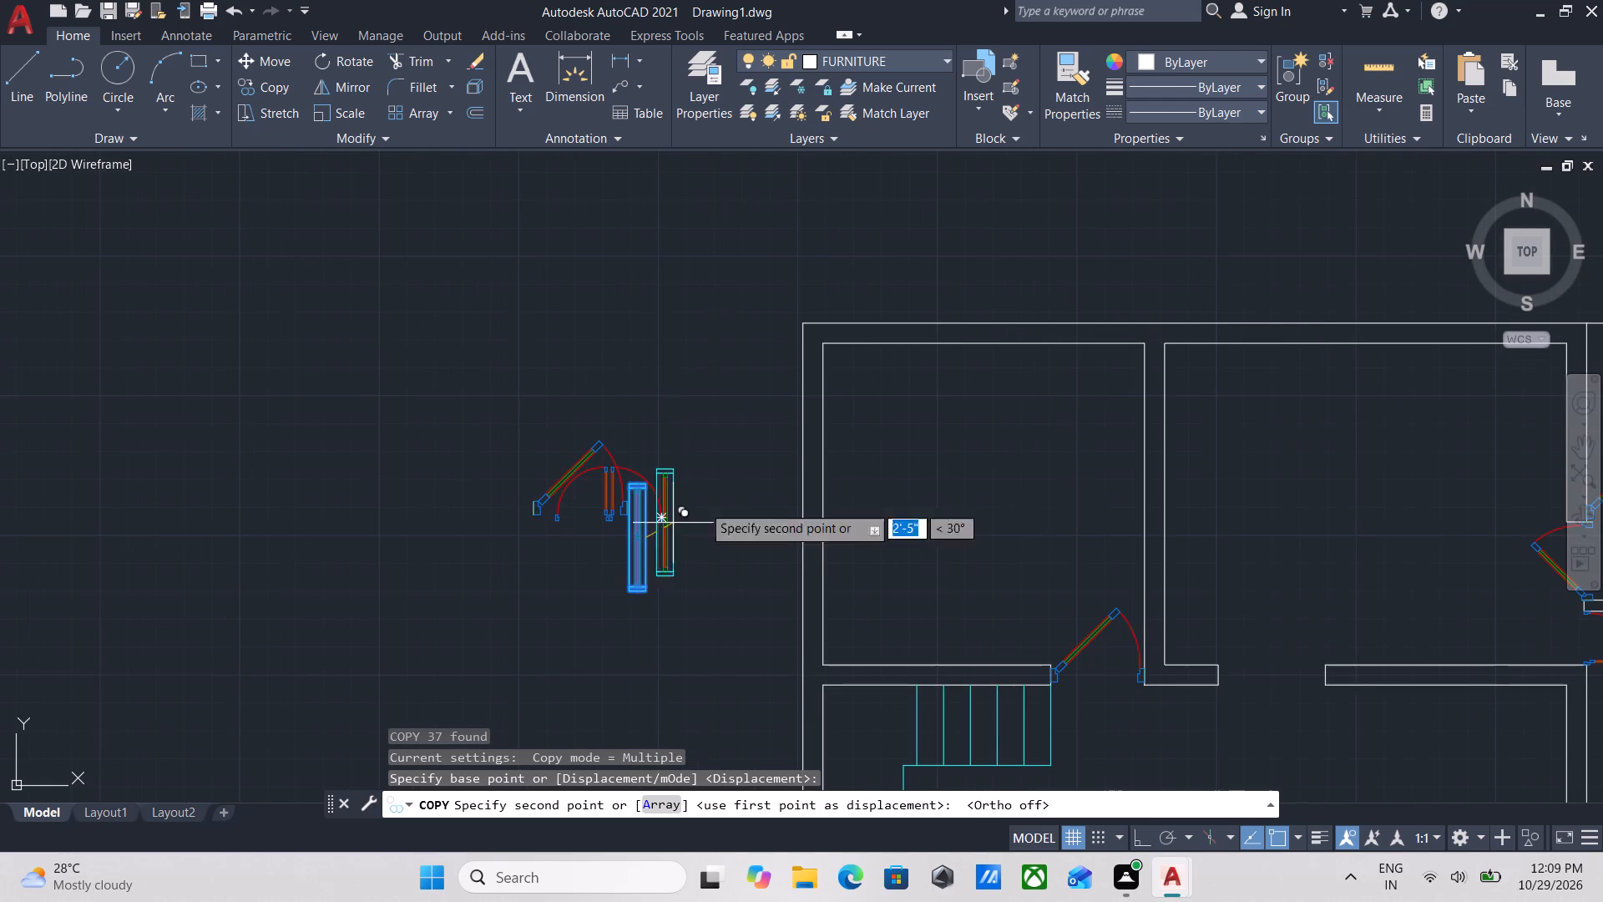
{"action": "left_click", "coordinate": [821, 508]}
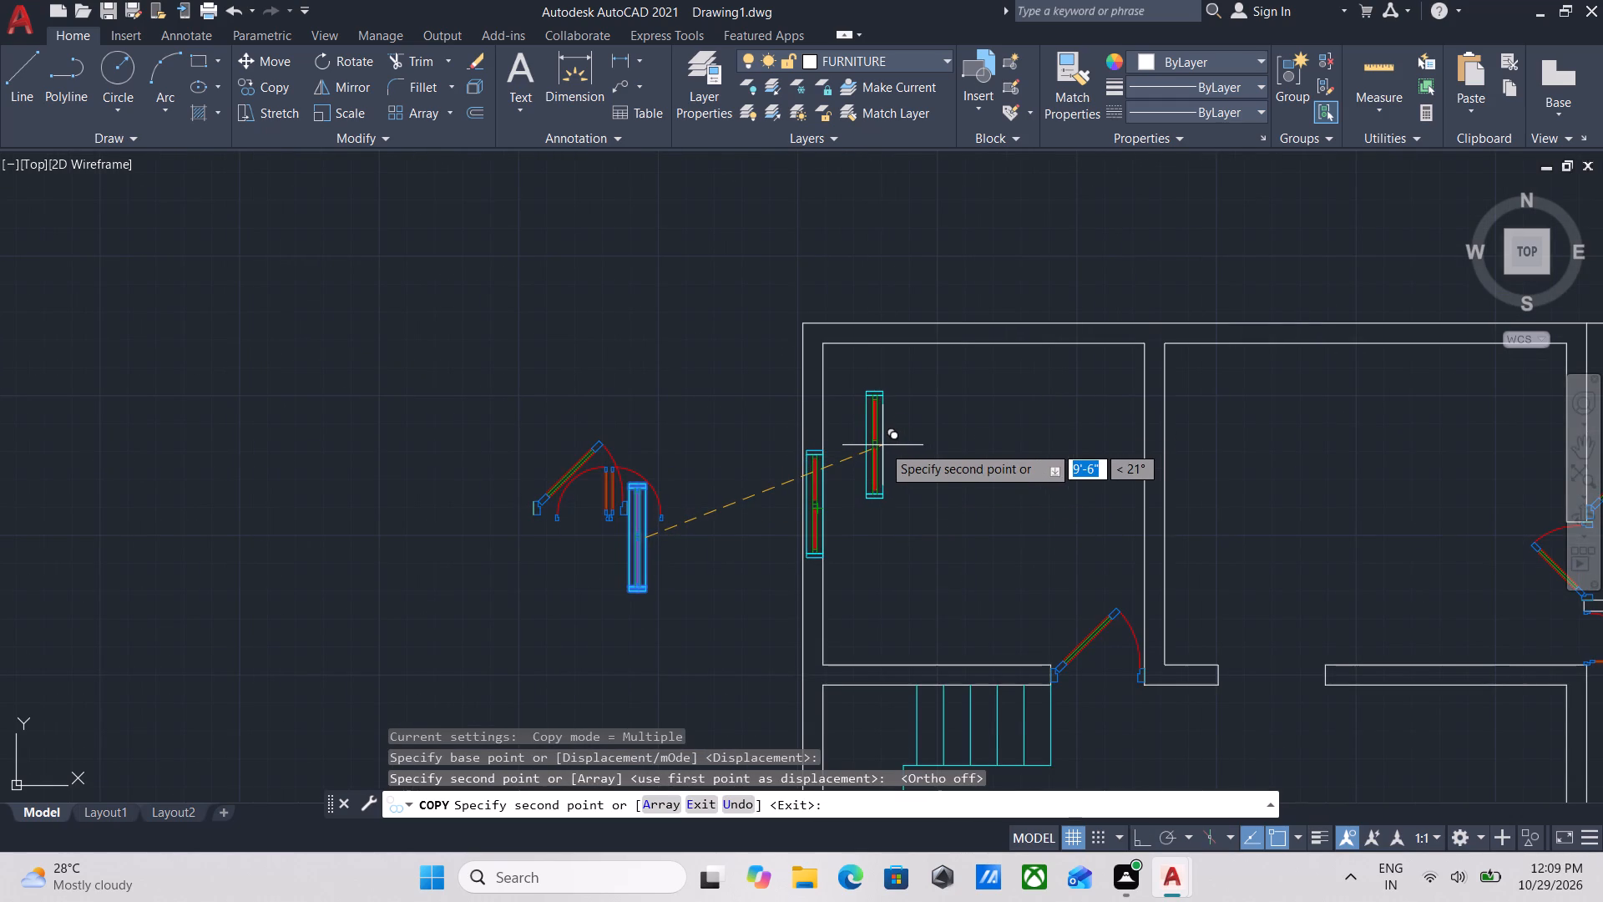
{"action": "key", "text": "Escape"}
Rotate the original frame and its copy in the wall together to horizontal, about the original's lower right corner.
{"action": "scroll", "coordinate": [856, 439], "scroll_direction": "up", "scroll_amount": 2}
{"action": "scroll", "coordinate": [863, 434], "scroll_direction": "down", "scroll_amount": 2}
{"action": "middle_click", "coordinate": [863, 434]}
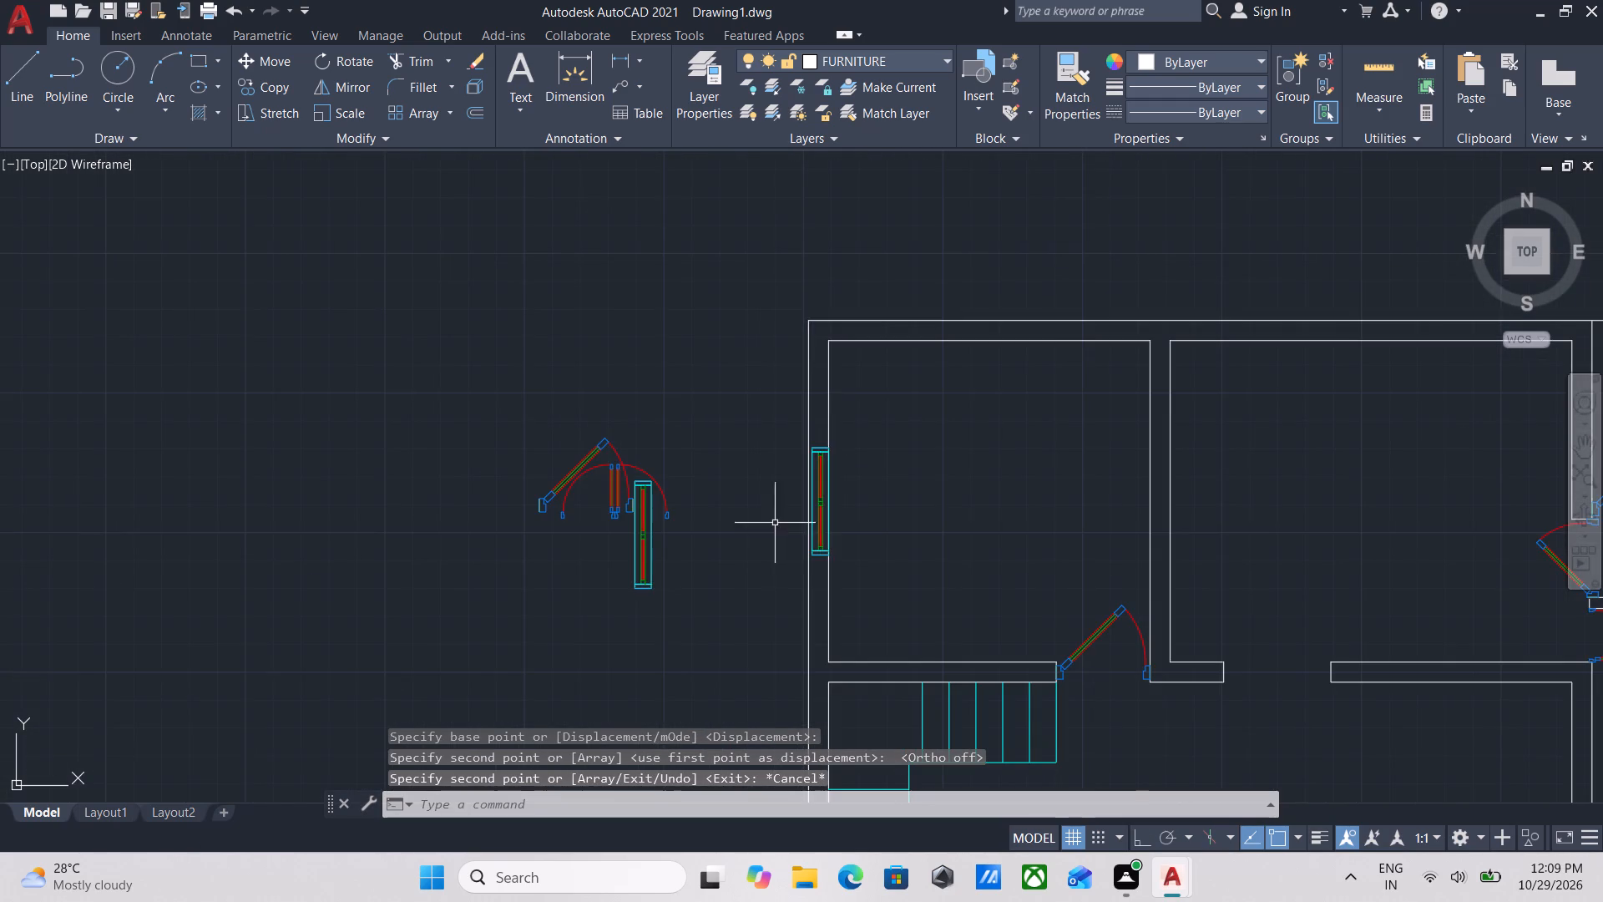
{"action": "scroll", "coordinate": [775, 523], "scroll_direction": "up", "scroll_amount": 2}
{"action": "middle_click_drag", "start_coordinate": [796, 527], "coordinate": [817, 428]}
{"action": "scroll", "coordinate": [807, 458], "scroll_direction": "up", "scroll_amount": 1}
{"action": "scroll", "coordinate": [928, 565], "scroll_direction": "up", "scroll_amount": 2}
{"action": "left_click", "coordinate": [1014, 617]}
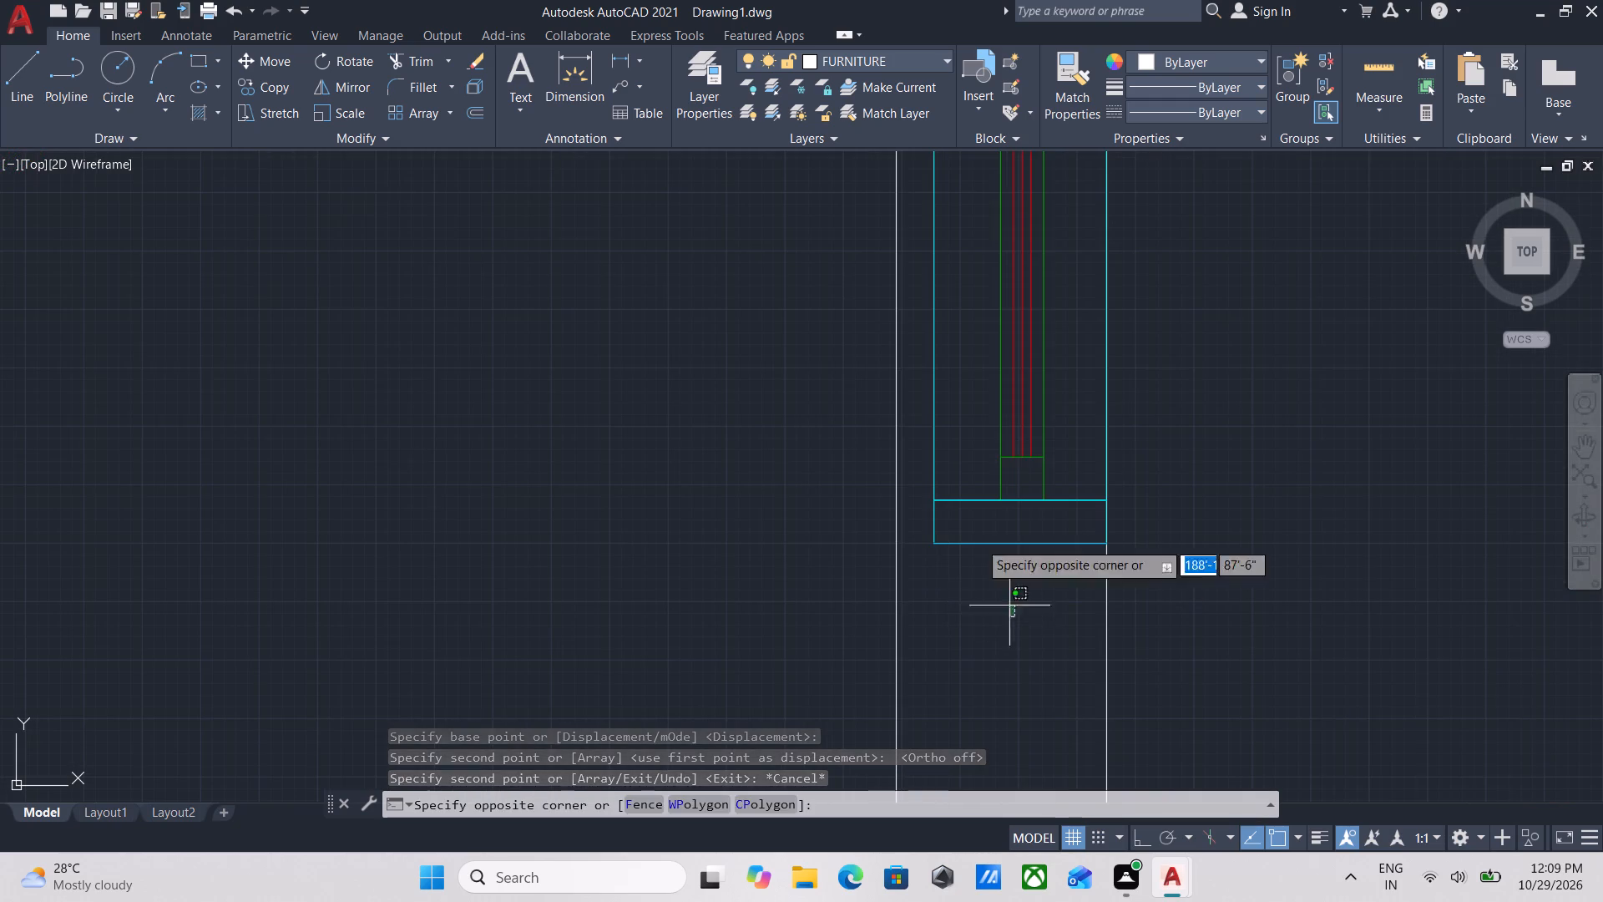
{"action": "left_click", "coordinate": [938, 459]}
{"action": "middle_click_drag", "start_coordinate": [938, 459], "coordinate": [937, 482]}
{"action": "scroll", "coordinate": [967, 456], "scroll_direction": "down", "scroll_amount": 3}
{"action": "middle_click_drag", "start_coordinate": [967, 456], "coordinate": [1043, 518]}
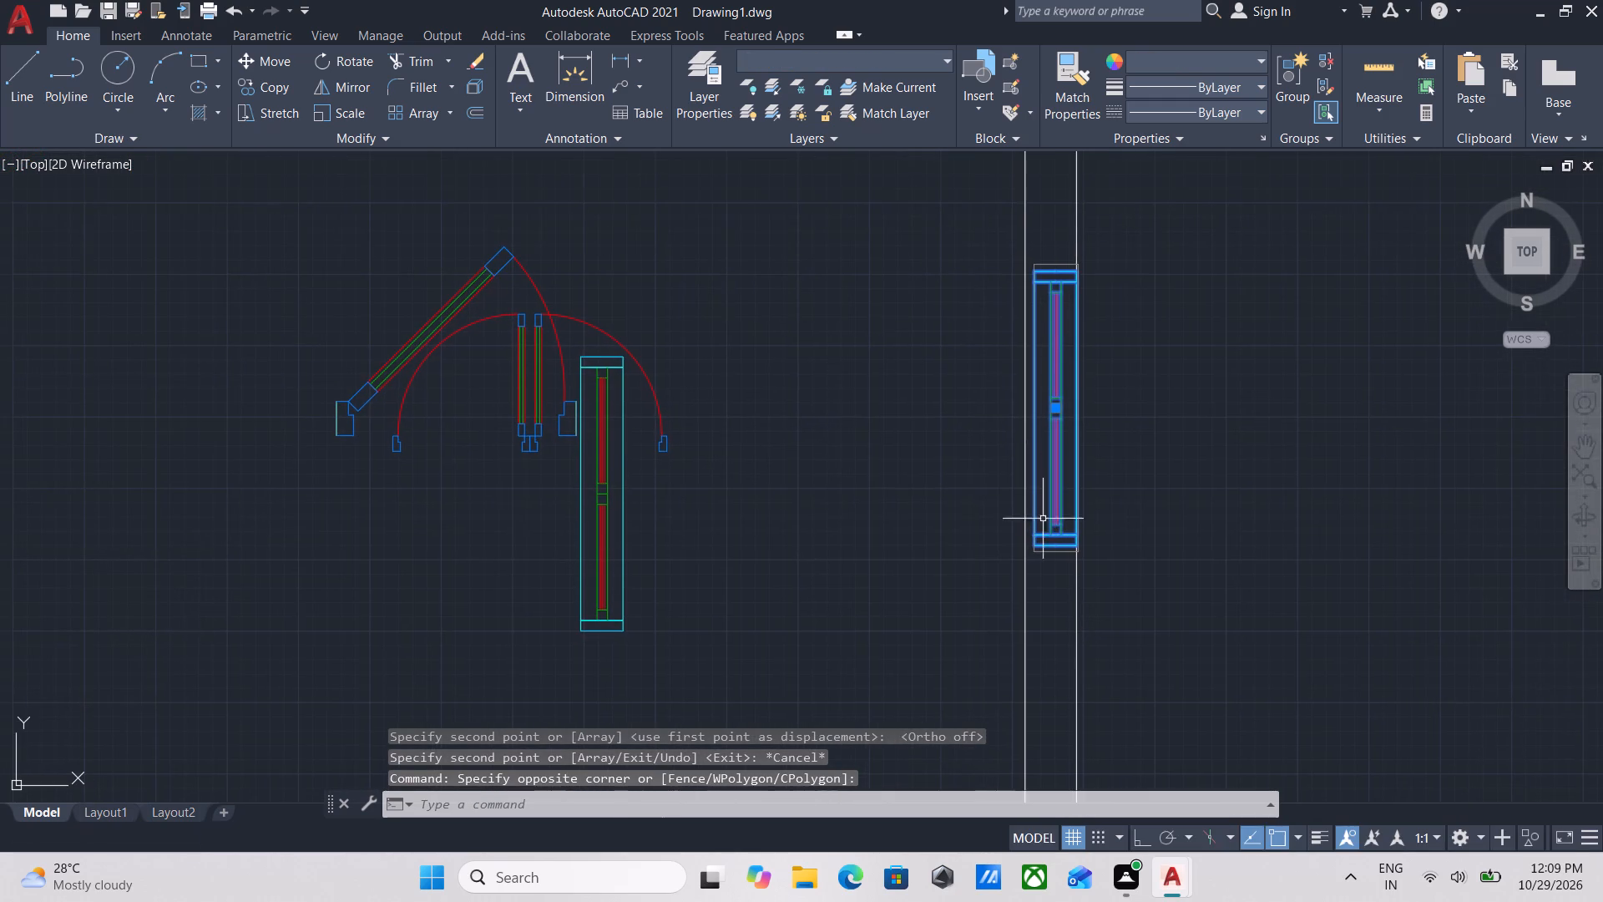
{"action": "middle_click_drag", "start_coordinate": [721, 501], "coordinate": [877, 342]}
{"action": "left_click", "coordinate": [853, 504]}
{"action": "left_click", "coordinate": [673, 398]}
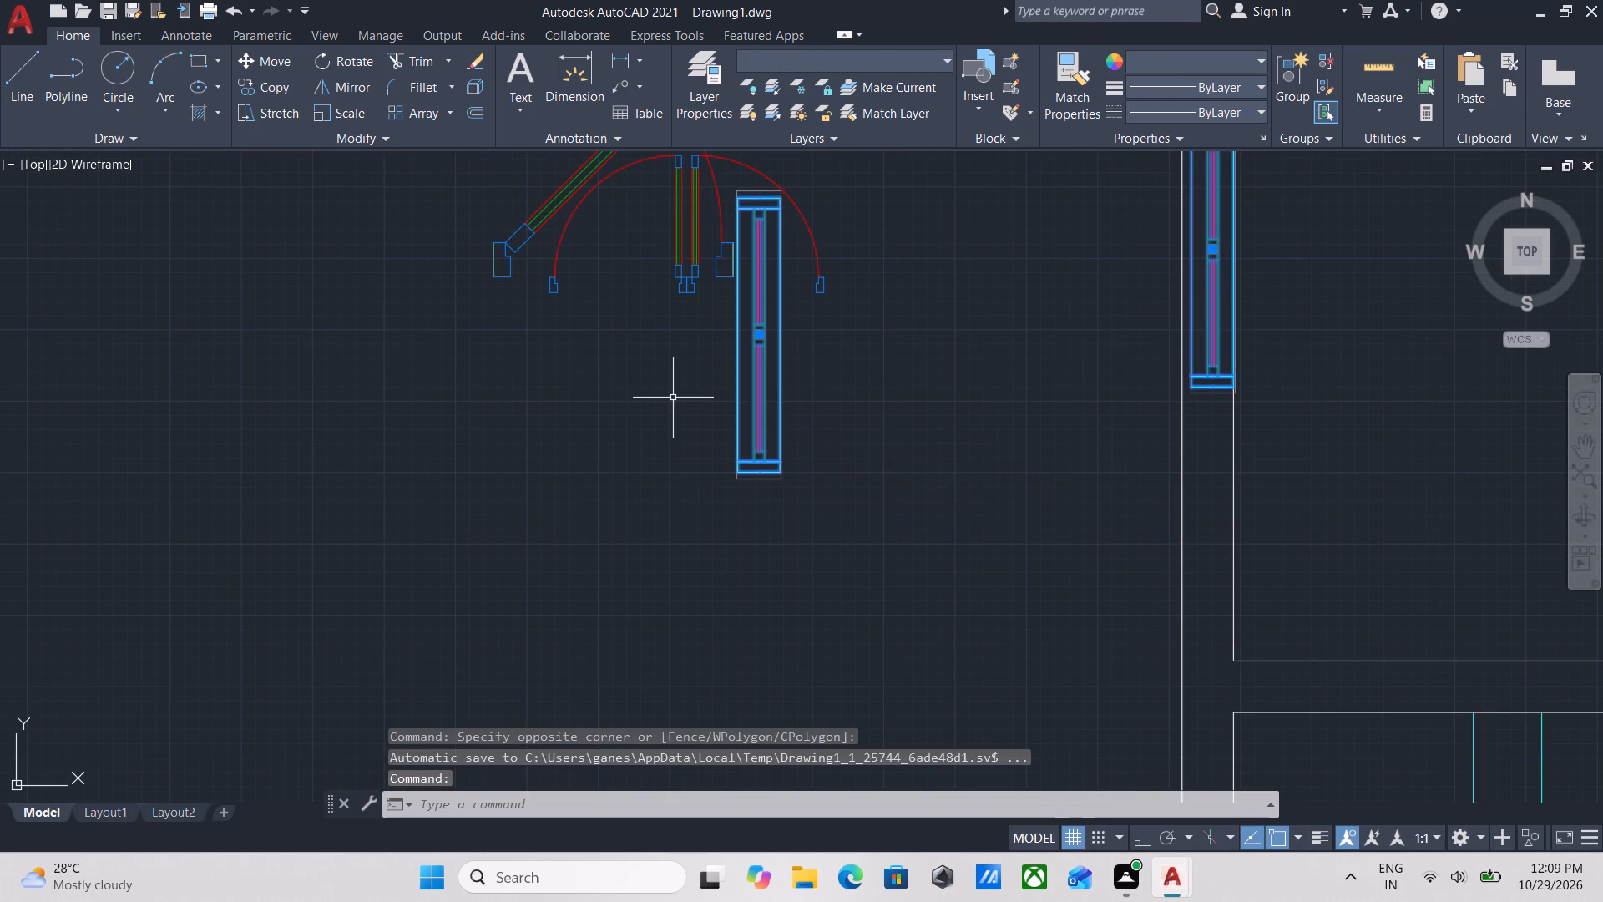
{"action": "type", "text": "RO"}
{"action": "key", "text": "Return"}
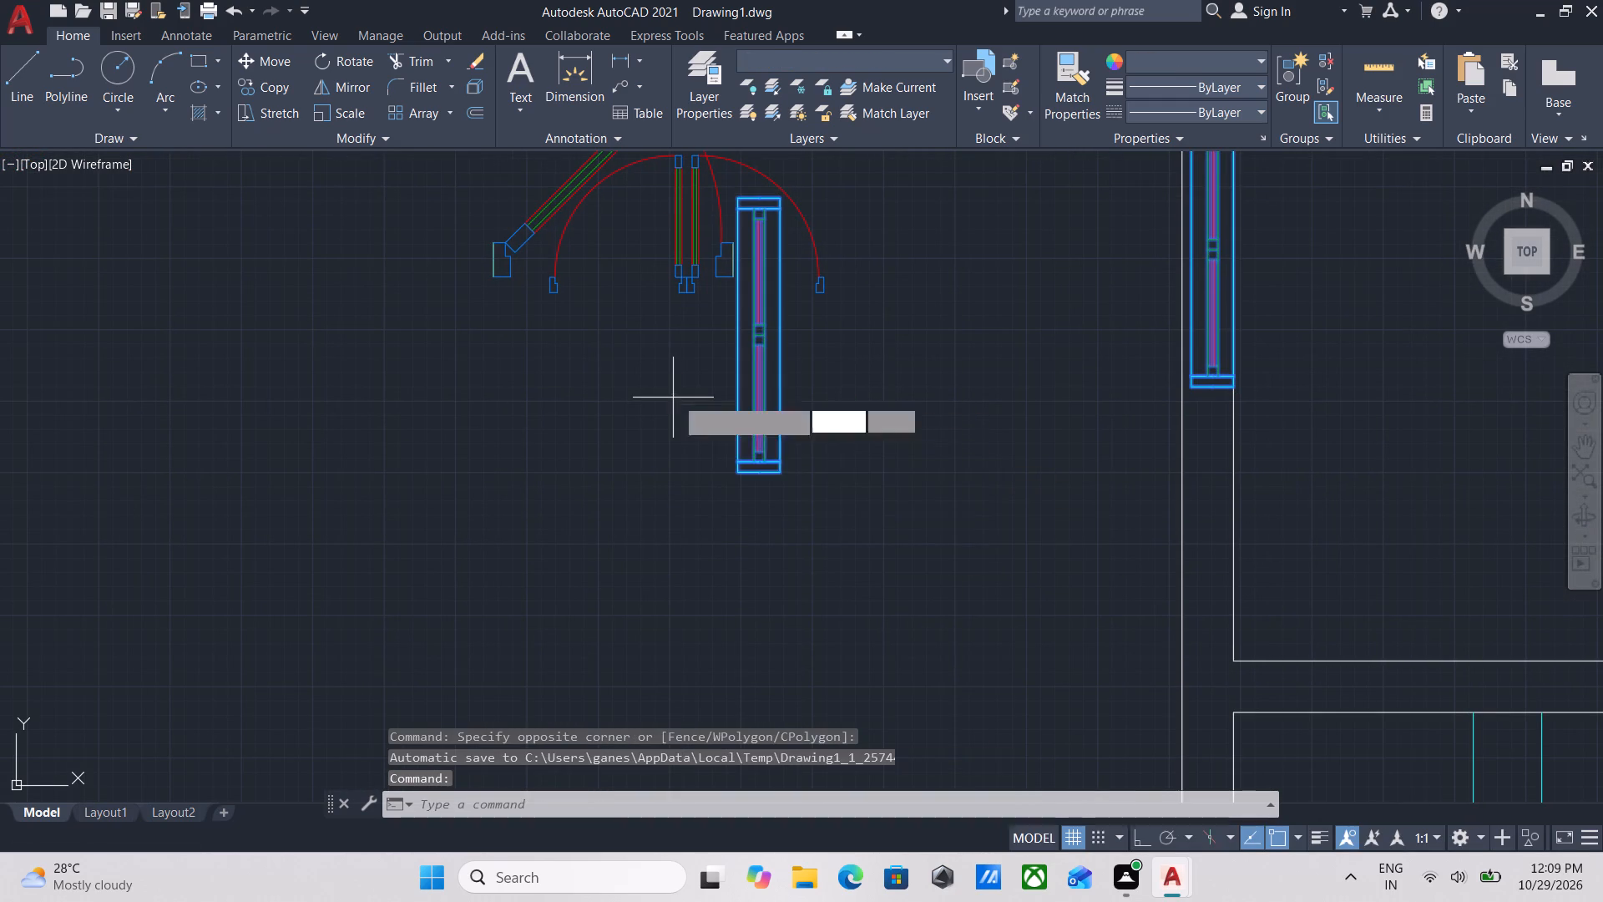
{"action": "left_click", "coordinate": [784, 472]}
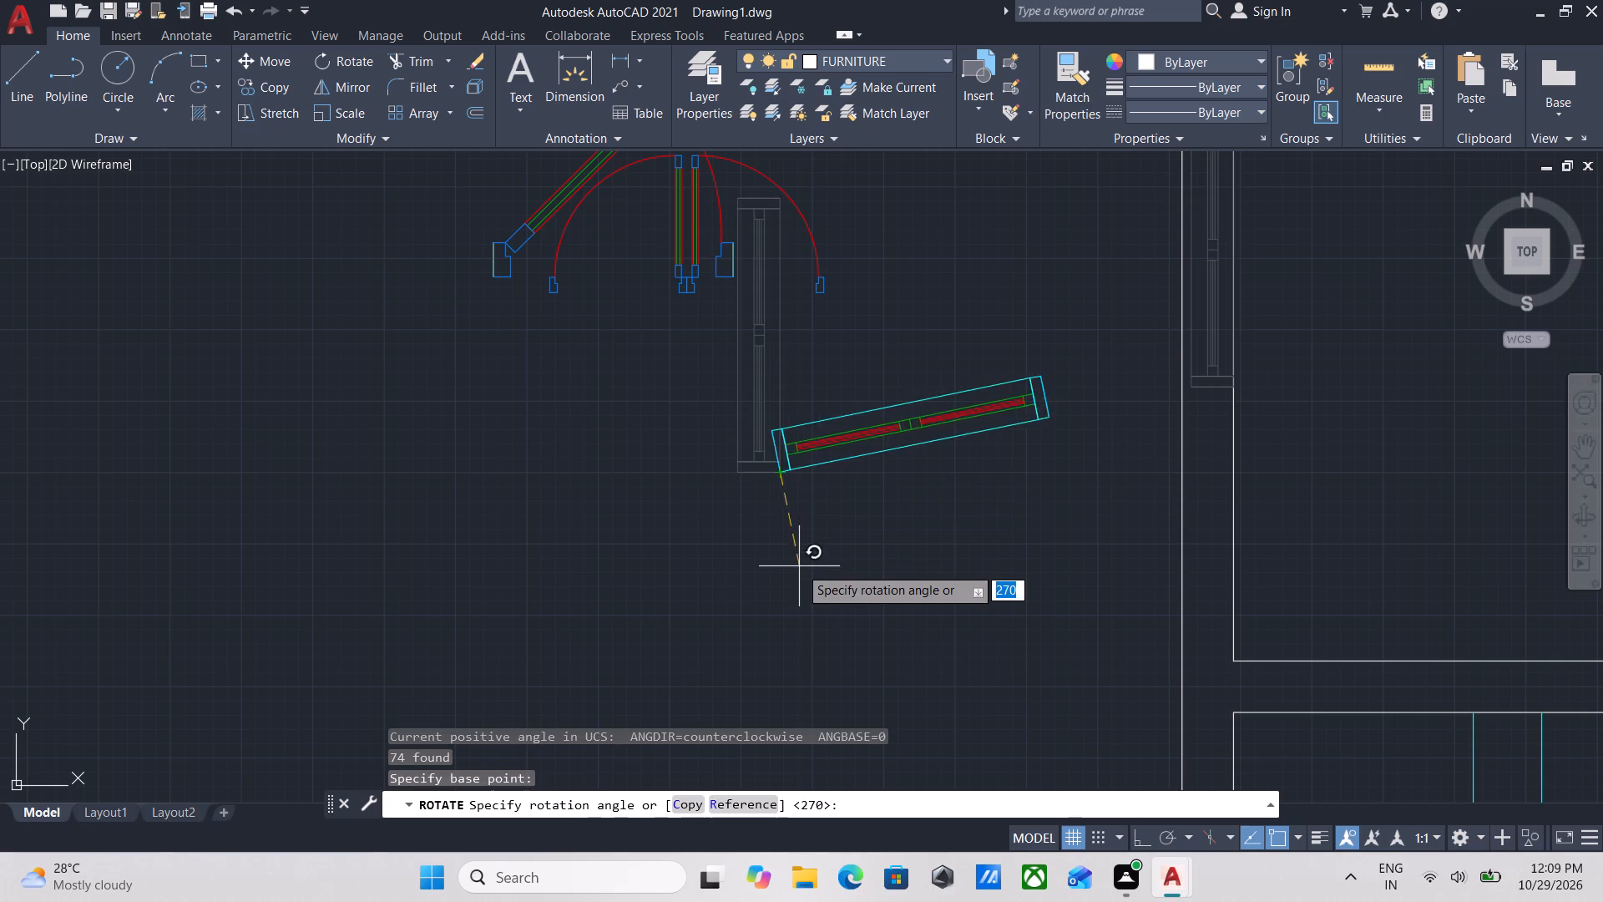
{"action": "left_click", "coordinate": [771, 567]}
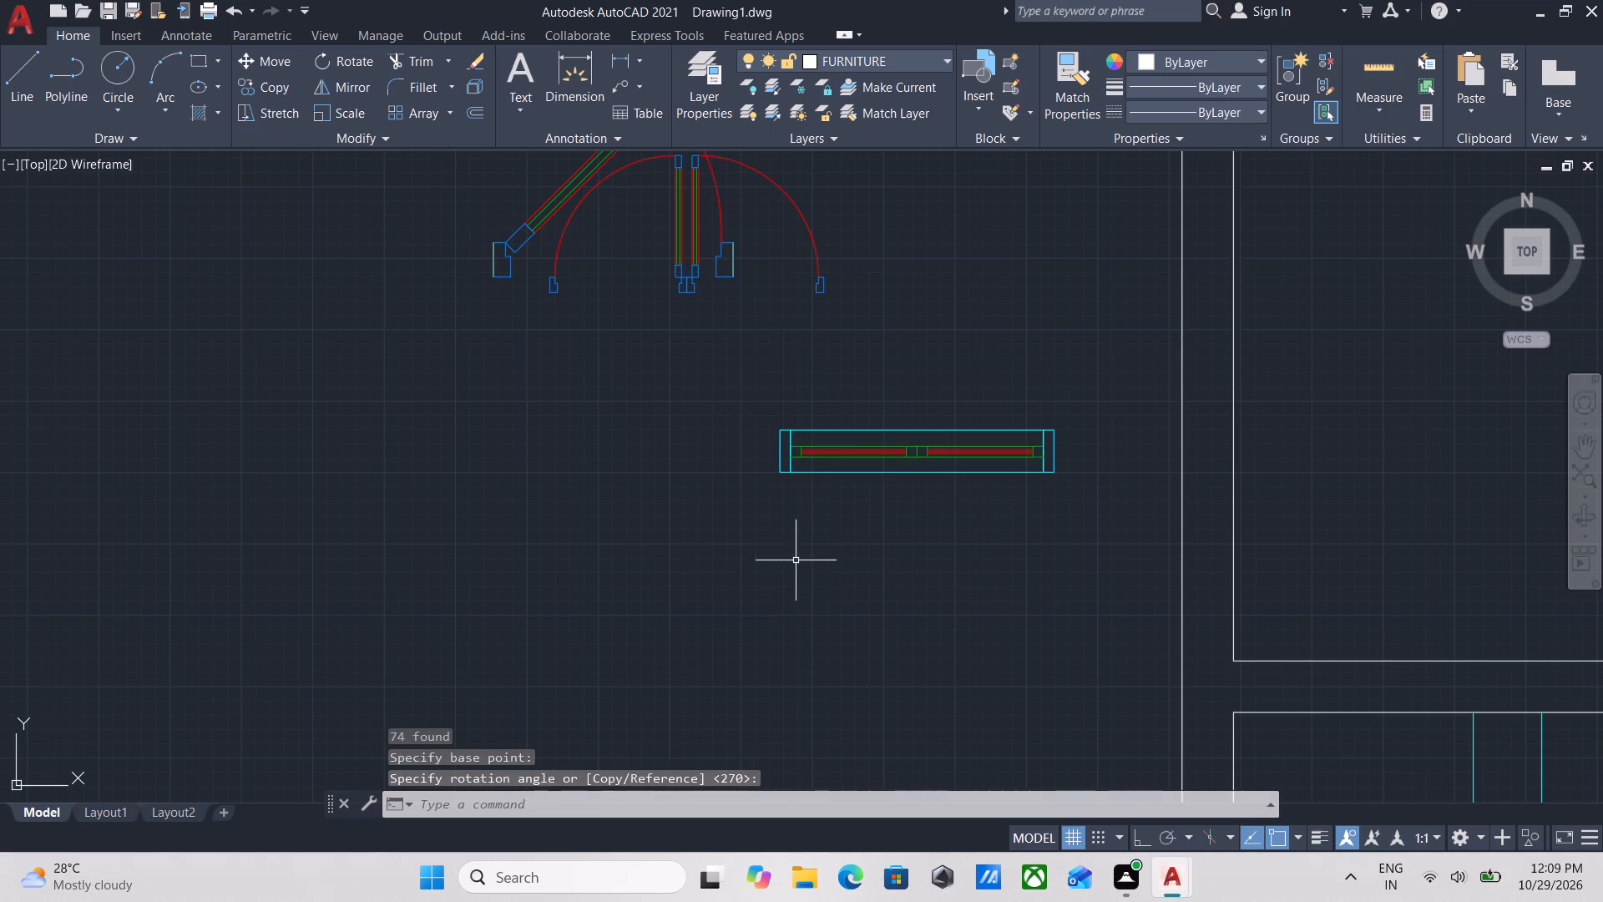
Ungroup the lower of the two horizontal frames, beside the outer wall near the staircase.
{"action": "scroll", "coordinate": [857, 556], "scroll_direction": "down", "scroll_amount": 2}
{"action": "middle_click_drag", "start_coordinate": [857, 556], "coordinate": [831, 676]}
{"action": "scroll", "coordinate": [874, 666], "scroll_direction": "down", "scroll_amount": 2}
{"action": "middle_click_drag", "start_coordinate": [874, 666], "coordinate": [913, 540]}
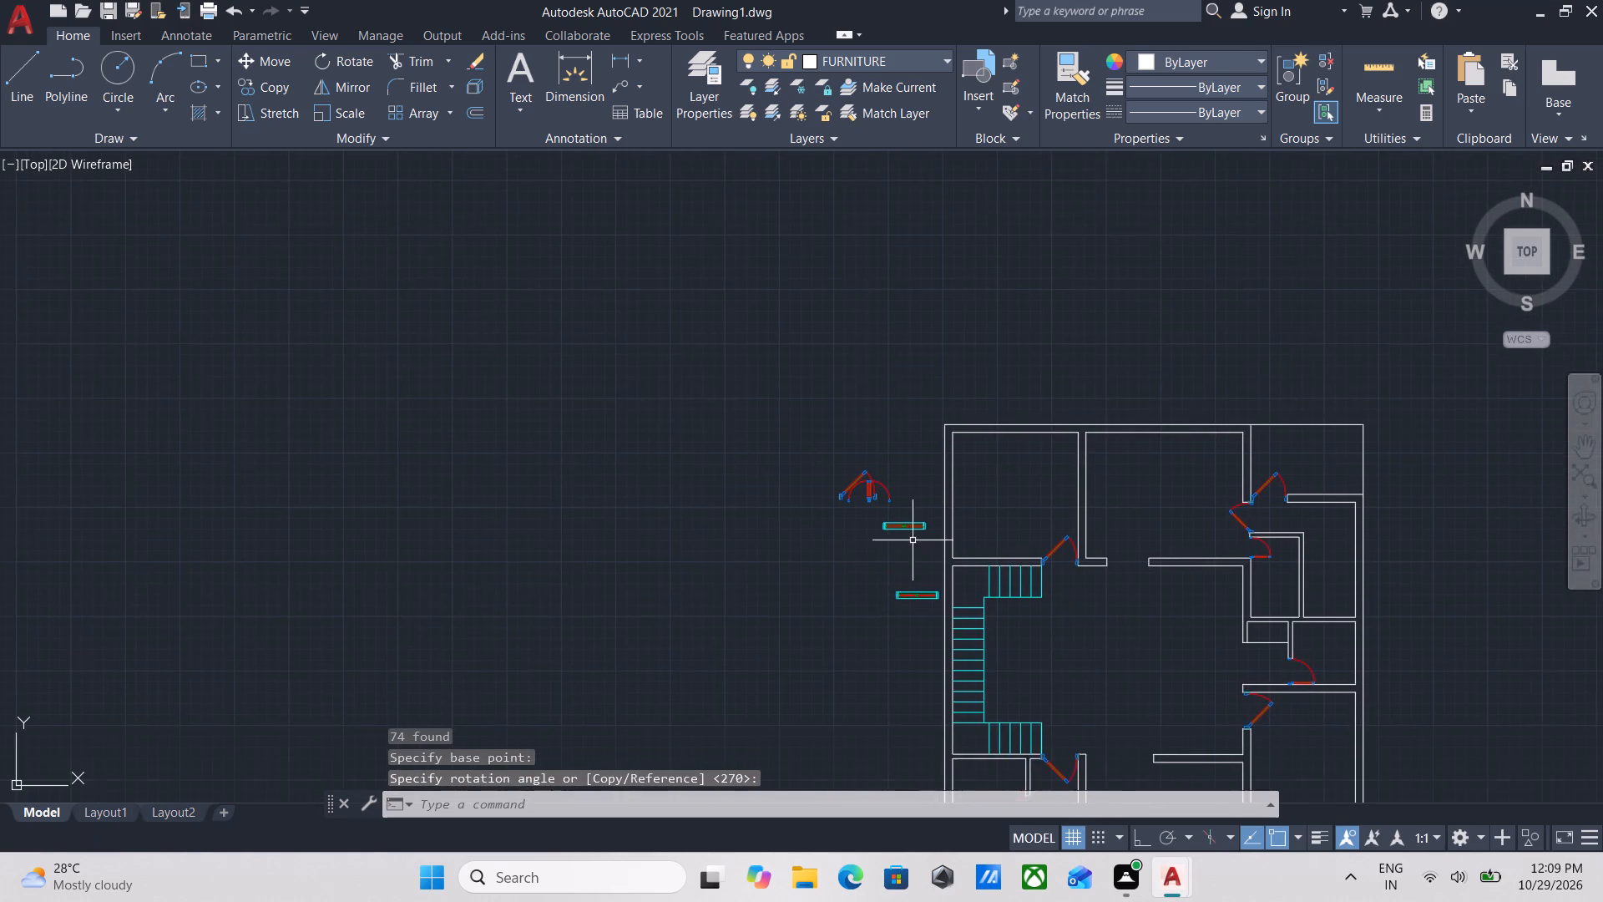
{"action": "scroll", "coordinate": [910, 636], "scroll_direction": "up", "scroll_amount": 3}
{"action": "middle_click_drag", "start_coordinate": [925, 538], "coordinate": [916, 611]}
{"action": "key", "text": "Escape"}
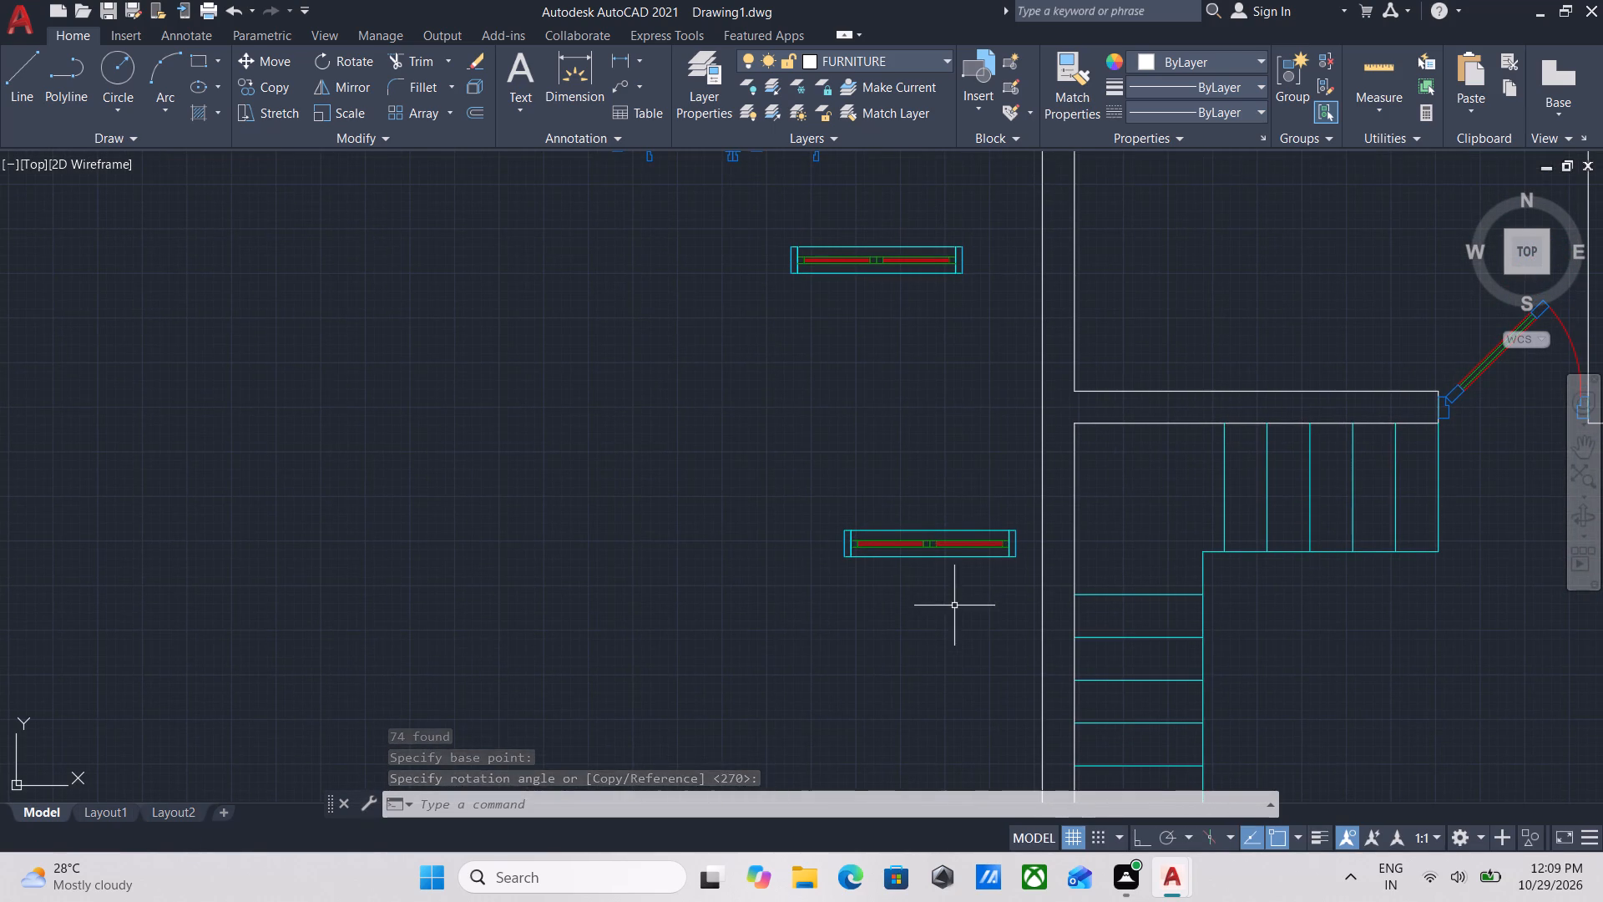
{"action": "scroll", "coordinate": [989, 557], "scroll_direction": "up", "scroll_amount": 3}
{"action": "left_click_drag", "start_coordinate": [1118, 434], "coordinate": [1109, 443]}
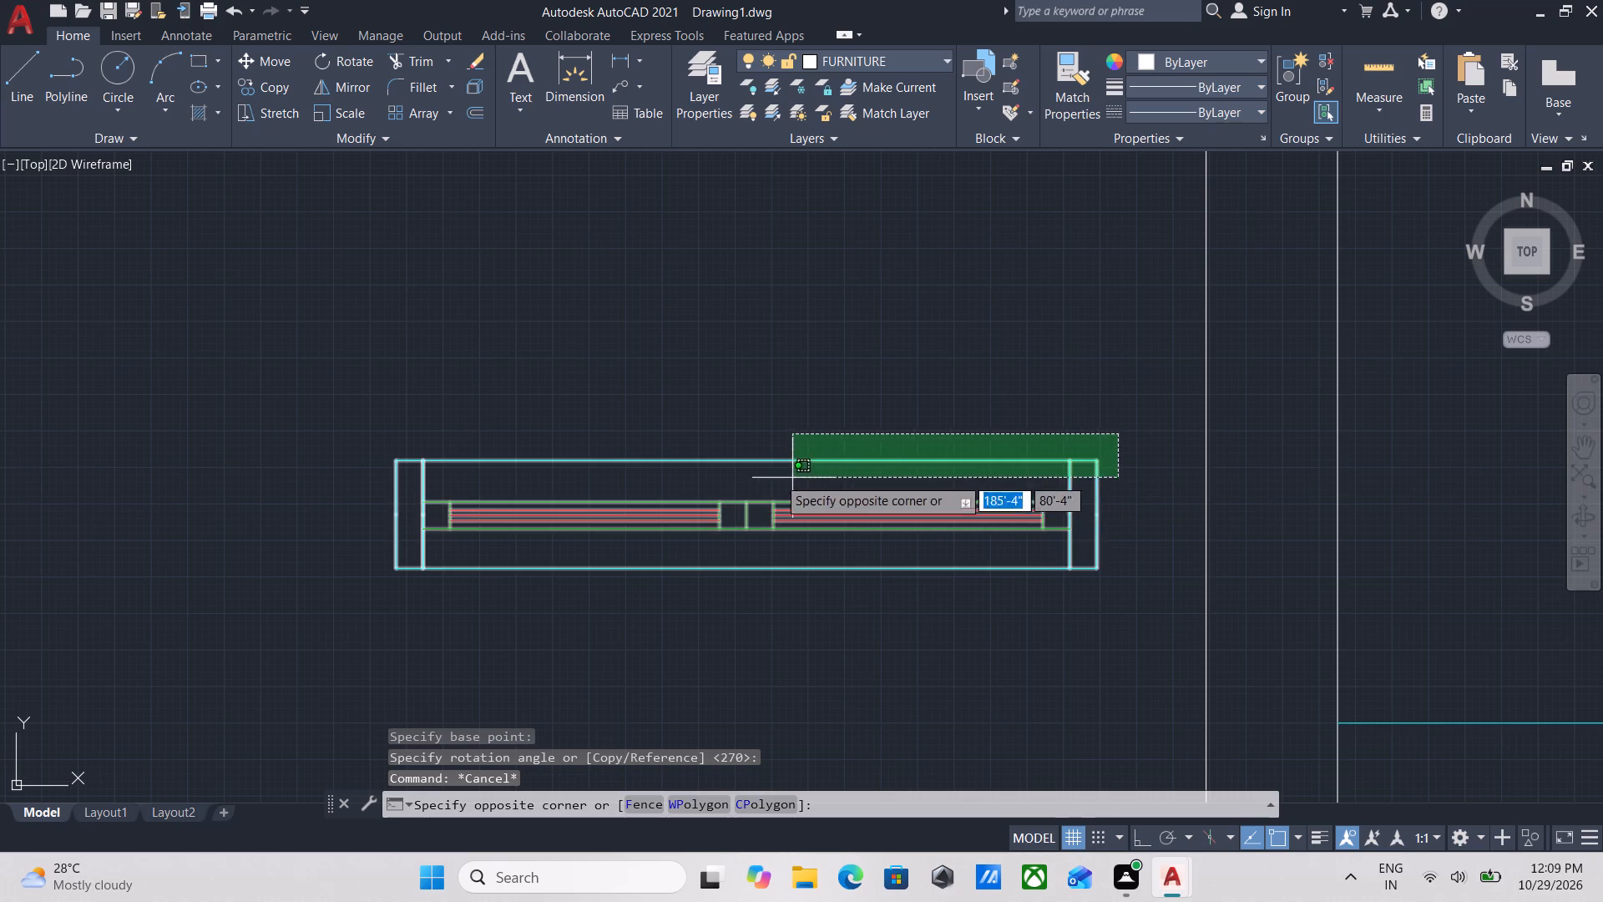
{"action": "left_click", "coordinate": [324, 469]}
{"action": "middle_click_drag", "start_coordinate": [565, 461], "coordinate": [301, 546]}
{"action": "key", "text": "u"}
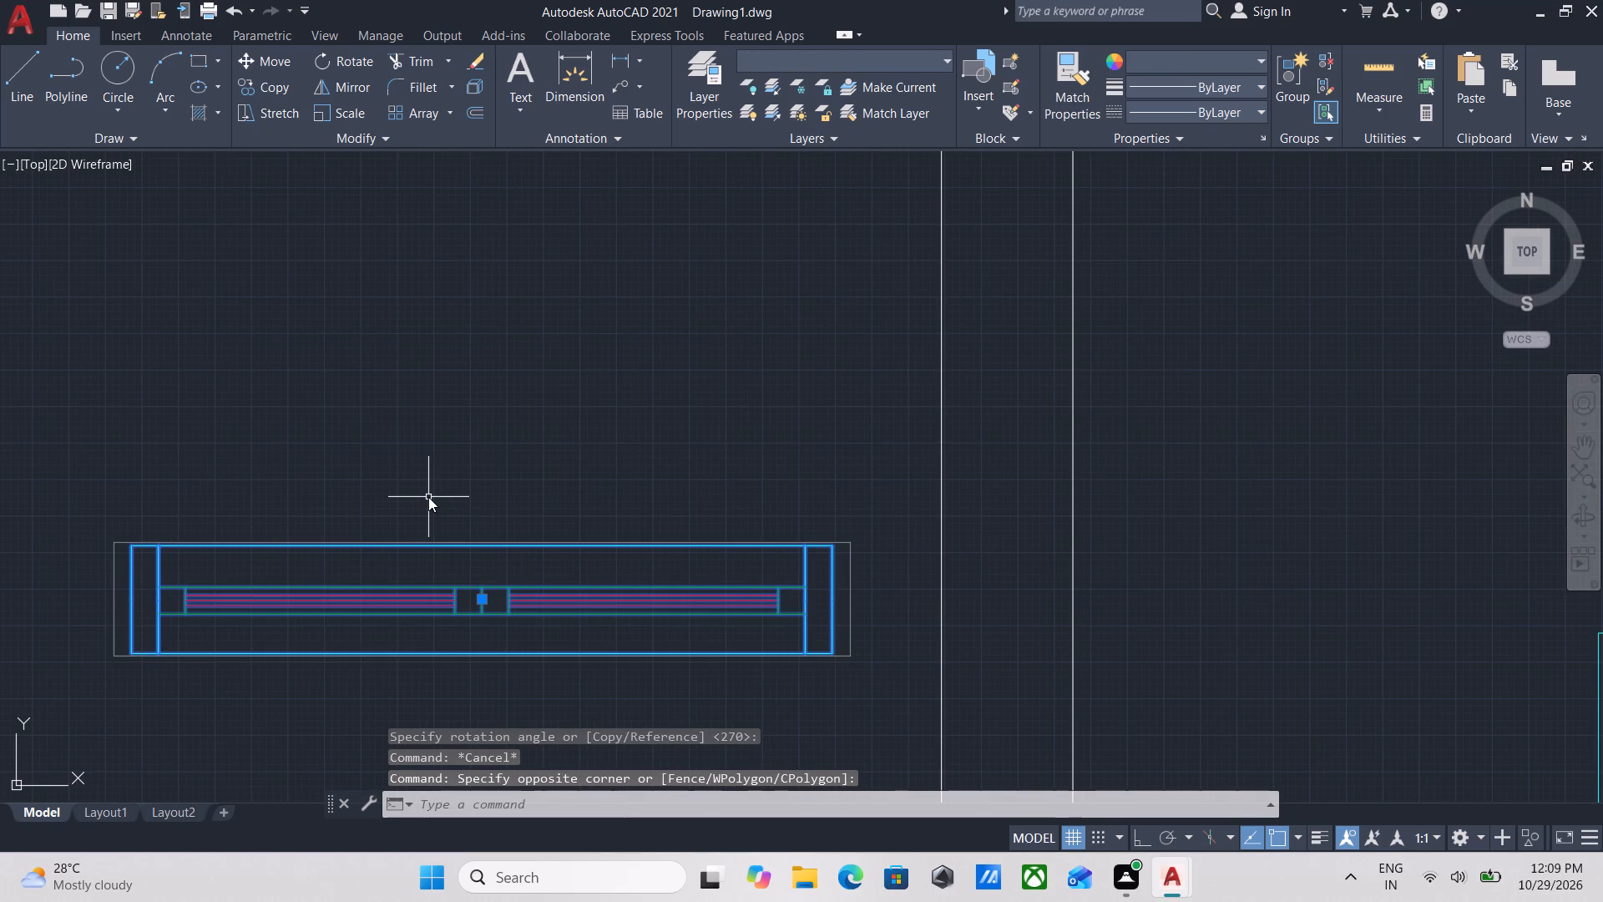
{"action": "type", "text": "NG"}
{"action": "key", "text": "Return"}
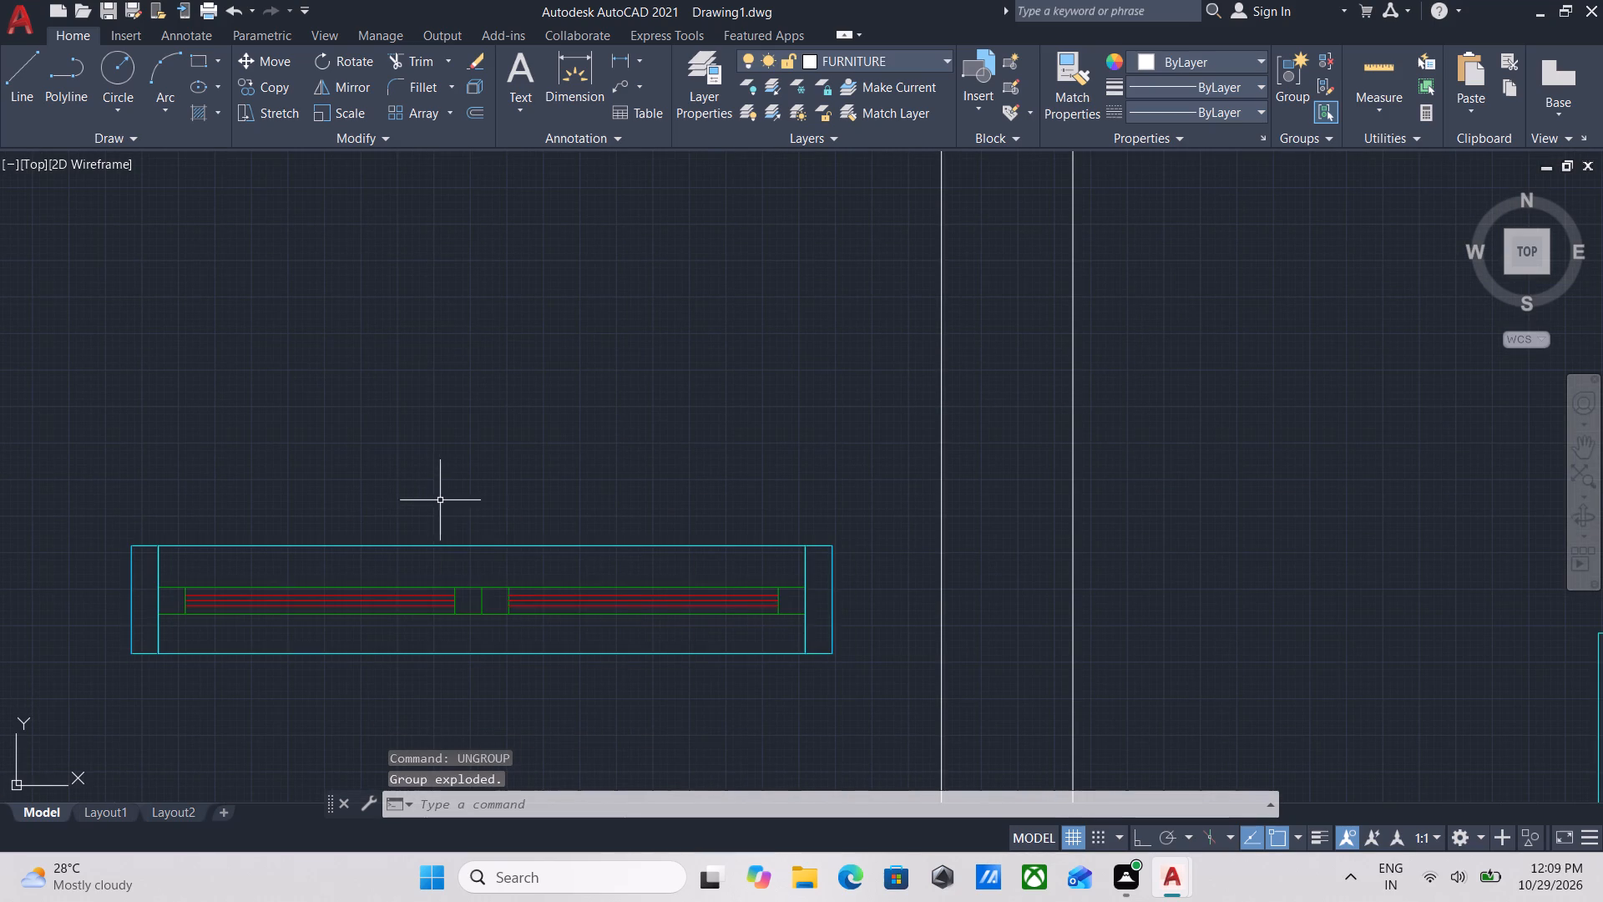
Offset the upper long edge of the ungrouped horizontal frame 1" outward.
{"action": "scroll", "coordinate": [470, 551], "scroll_direction": "up", "scroll_amount": 2}
{"action": "left_click", "coordinate": [519, 575]}
{"action": "left_click", "coordinate": [437, 458]}
{"action": "scroll", "coordinate": [437, 458], "scroll_direction": "down", "scroll_amount": 1}
{"action": "middle_click_drag", "start_coordinate": [437, 458], "coordinate": [470, 459]}
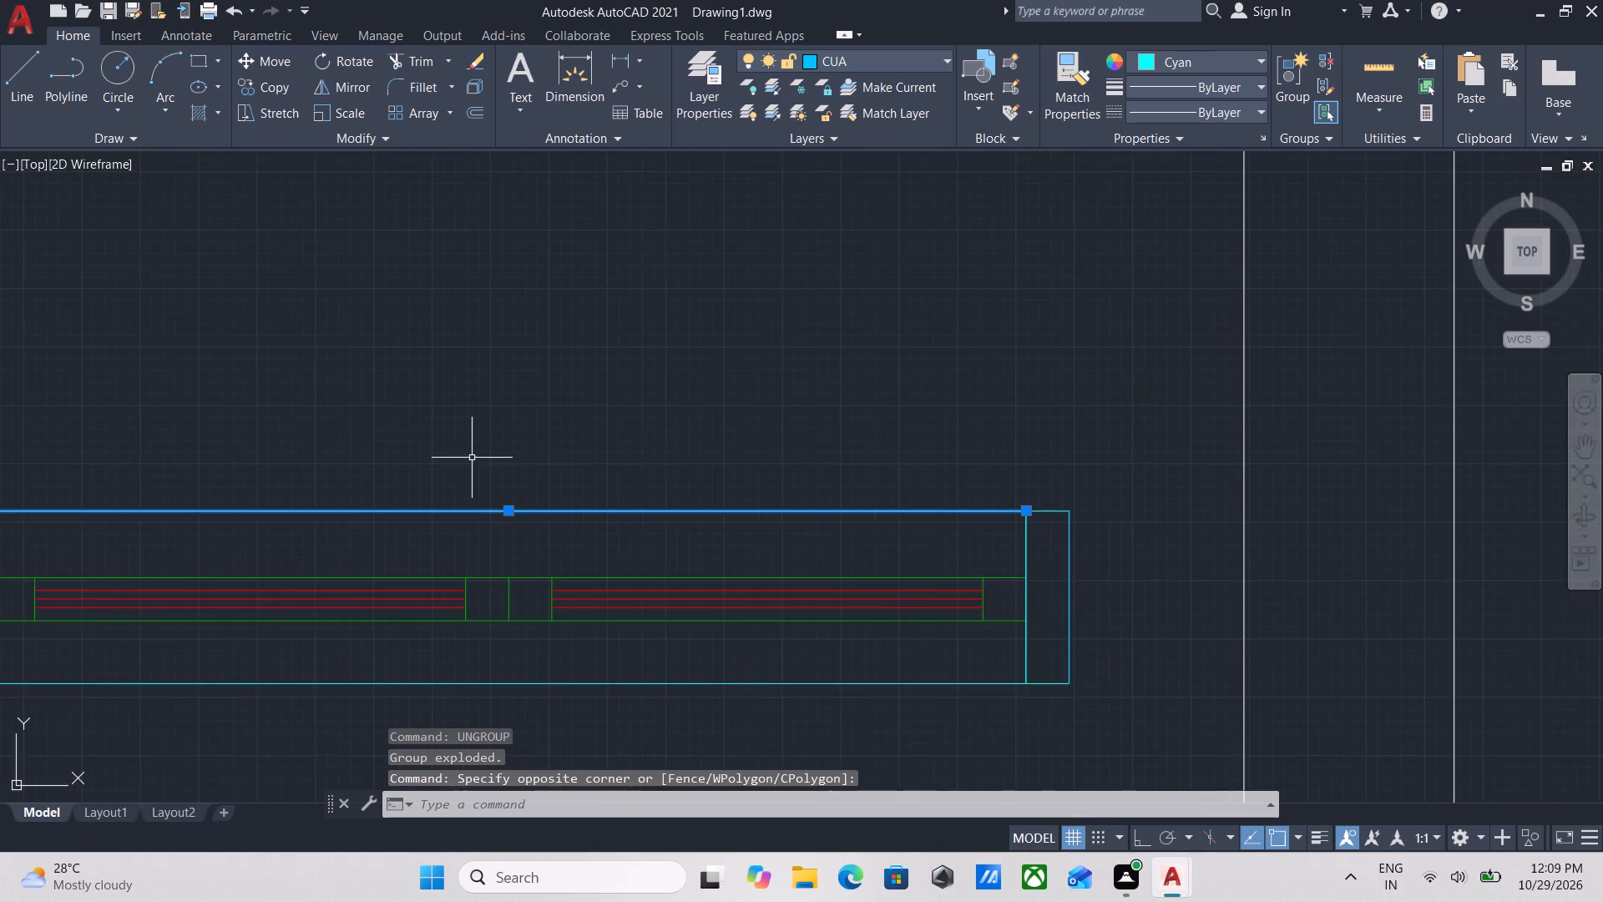
{"action": "scroll", "coordinate": [473, 458], "scroll_direction": "down", "scroll_amount": 1}
{"action": "middle_click_drag", "start_coordinate": [473, 458], "coordinate": [539, 485]}
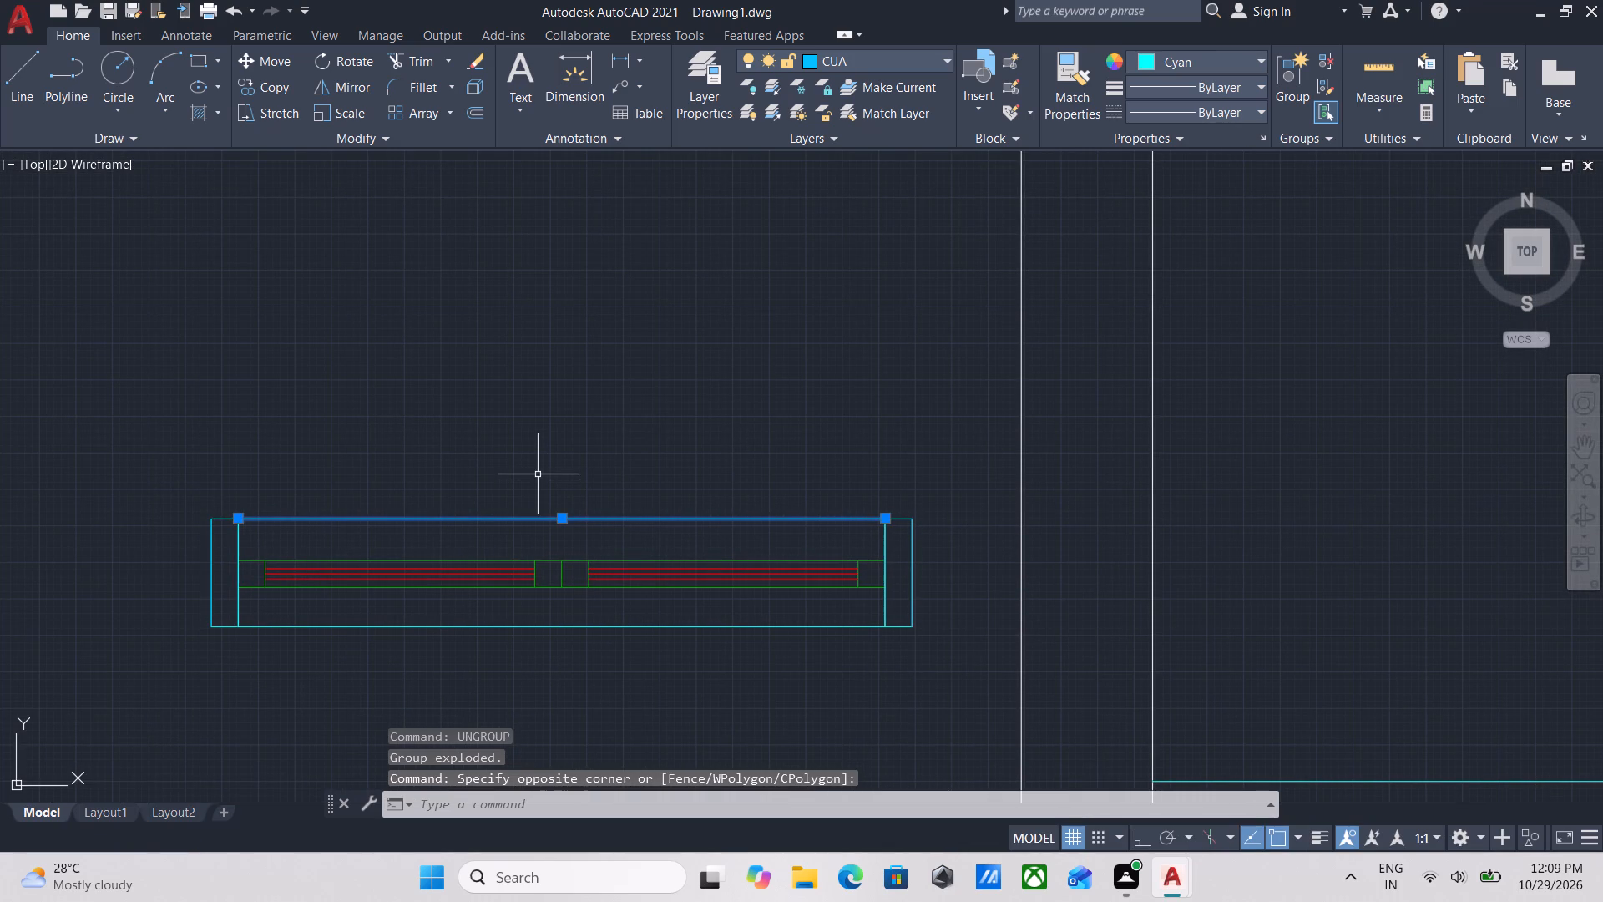
{"action": "key", "text": "o"}
{"action": "key", "text": "Return"}
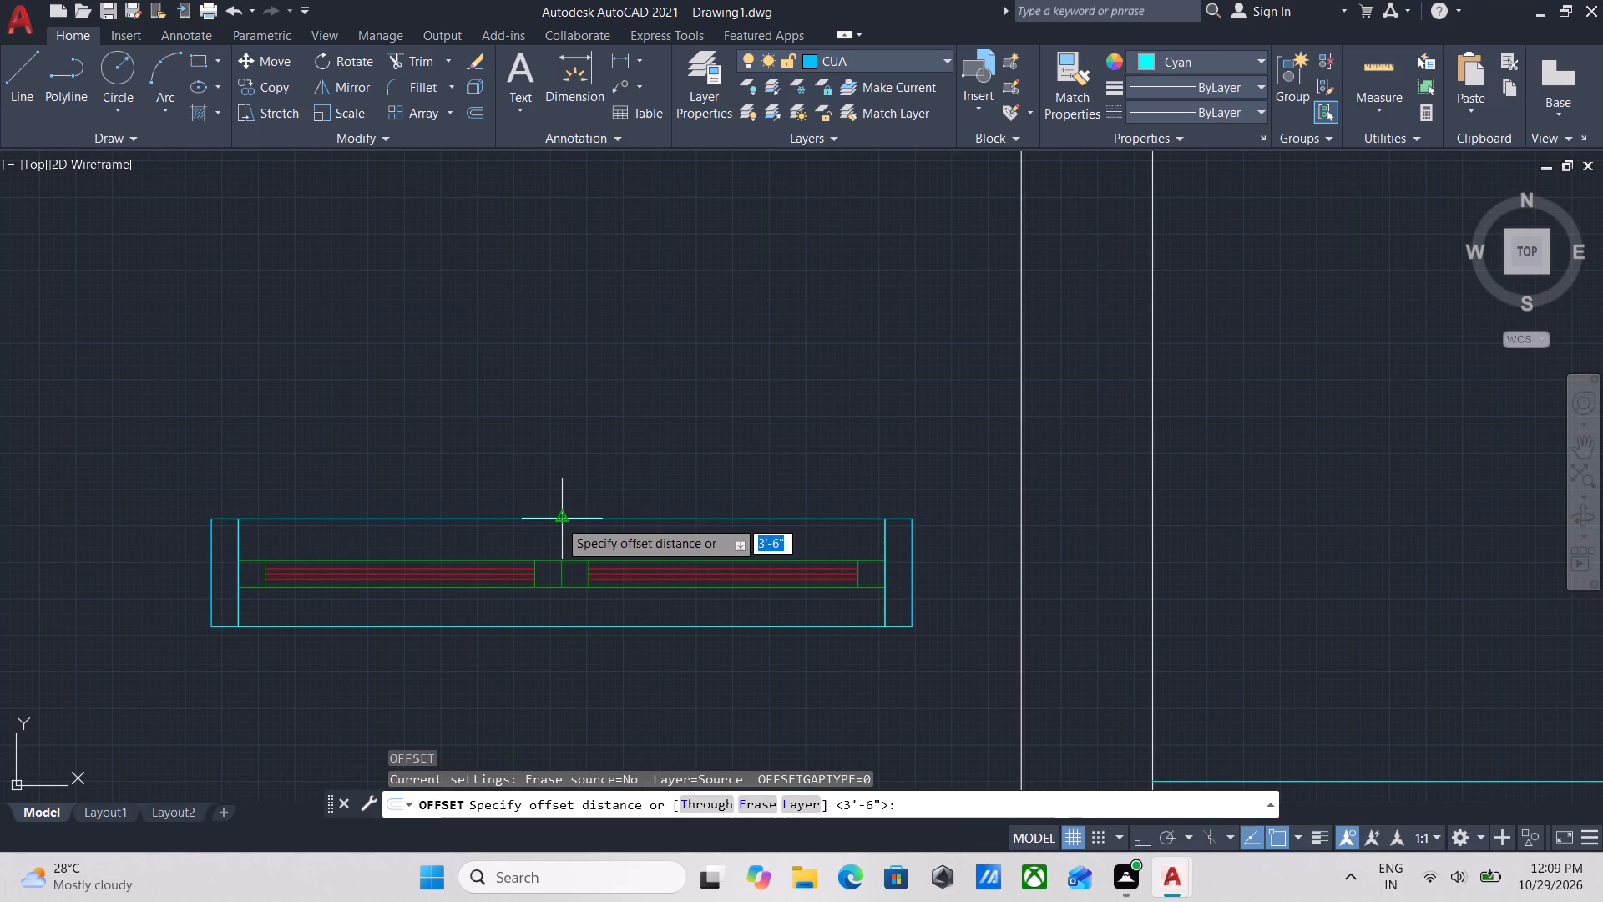
{"action": "left_click", "coordinate": [559, 519]}
{"action": "left_click", "coordinate": [553, 479]}
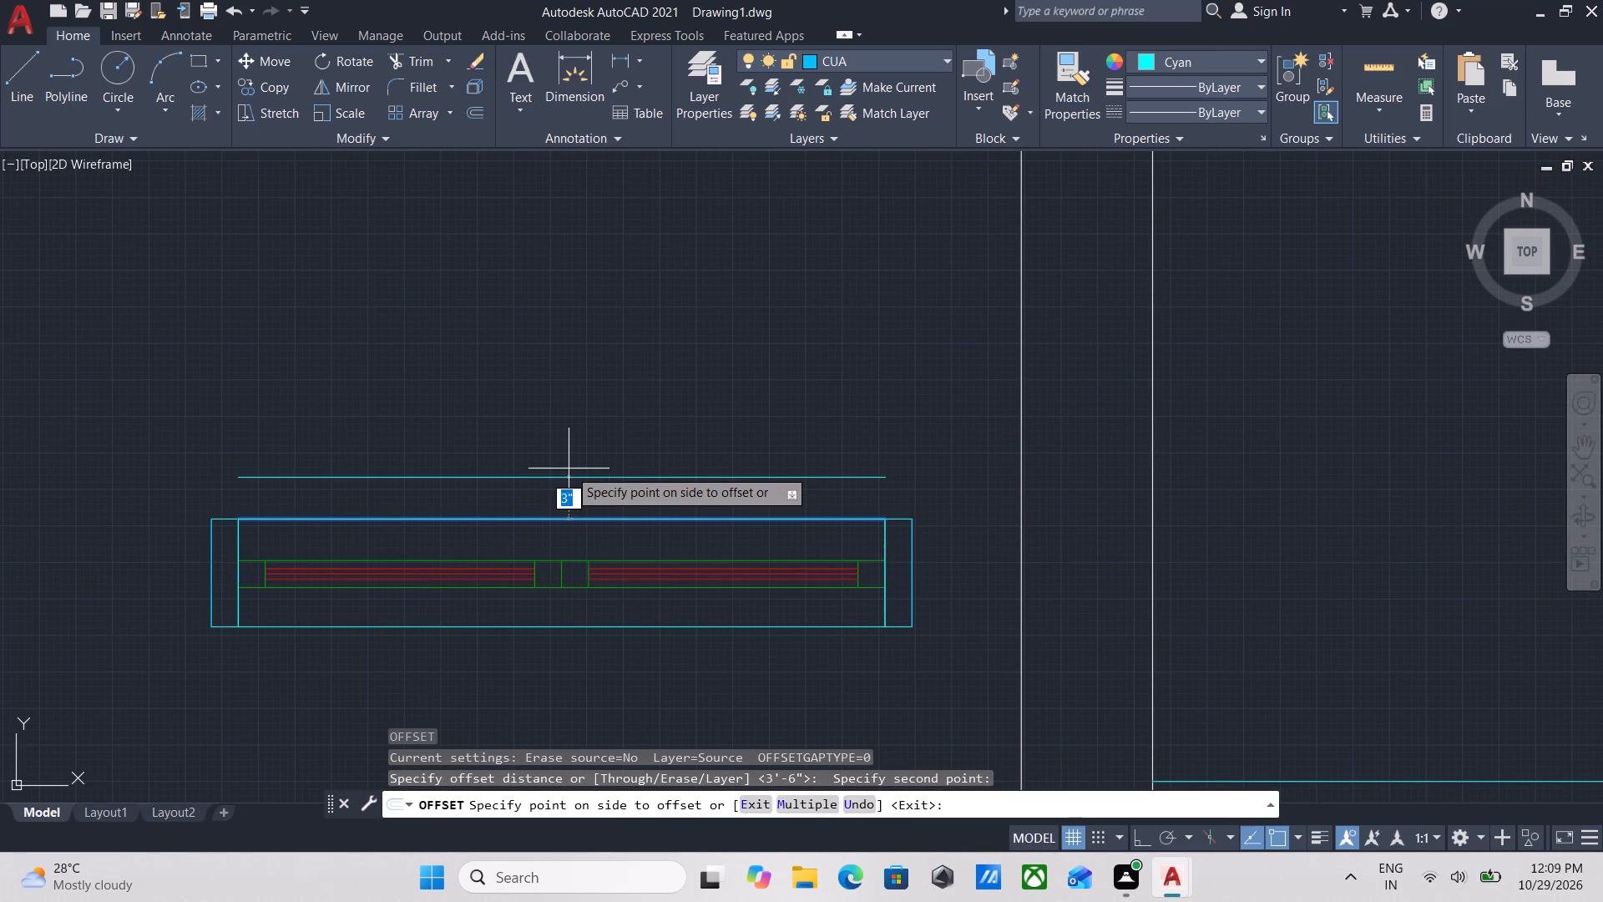
{"action": "key", "text": "1"}
{"action": "key", "text": "shift+quotedbl"}
{"action": "key", "text": "shift+Return"}
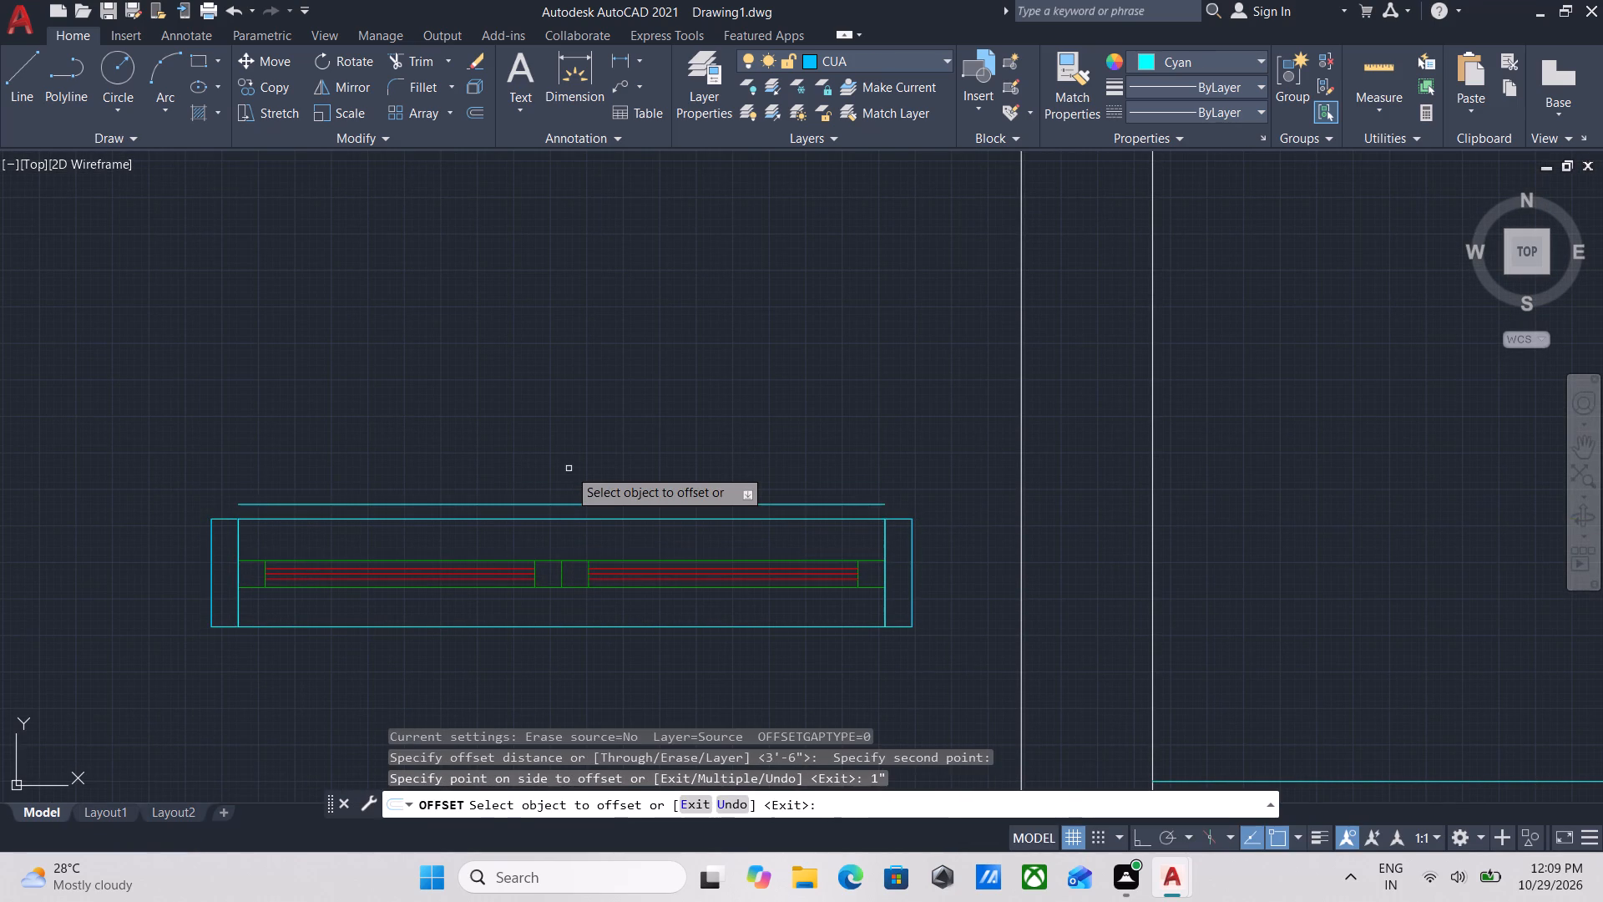
{"action": "key", "text": "Escape"}
Trim away the frame's original upper long edge between the two end jambs.
{"action": "scroll", "coordinate": [700, 514], "scroll_direction": "up", "scroll_amount": 1}
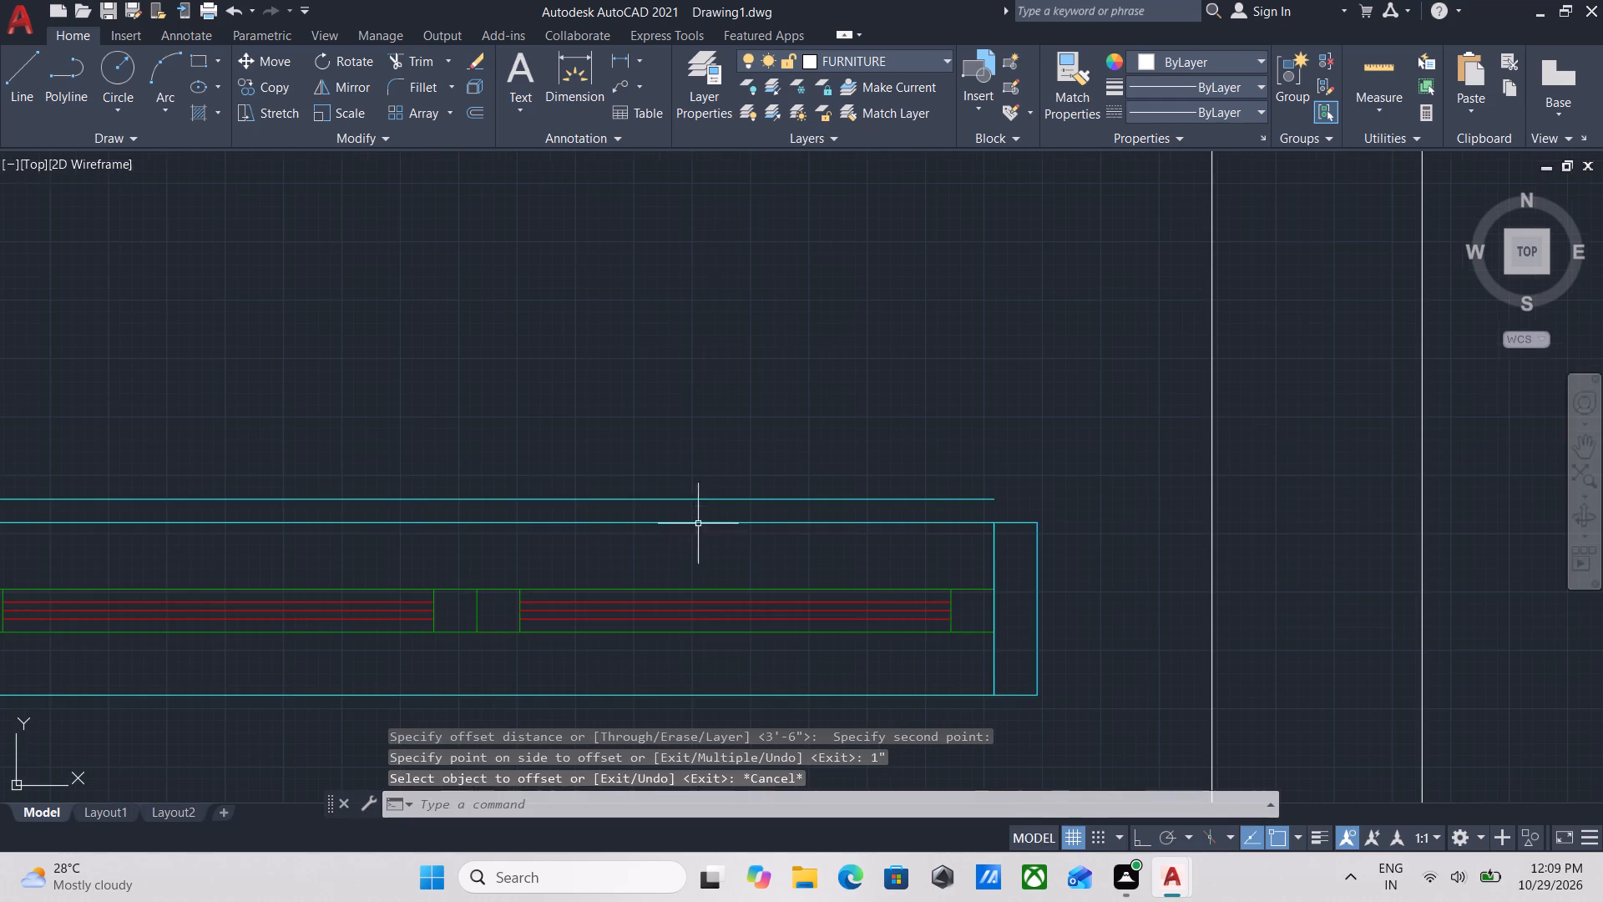
{"action": "type", "text": "TR"}
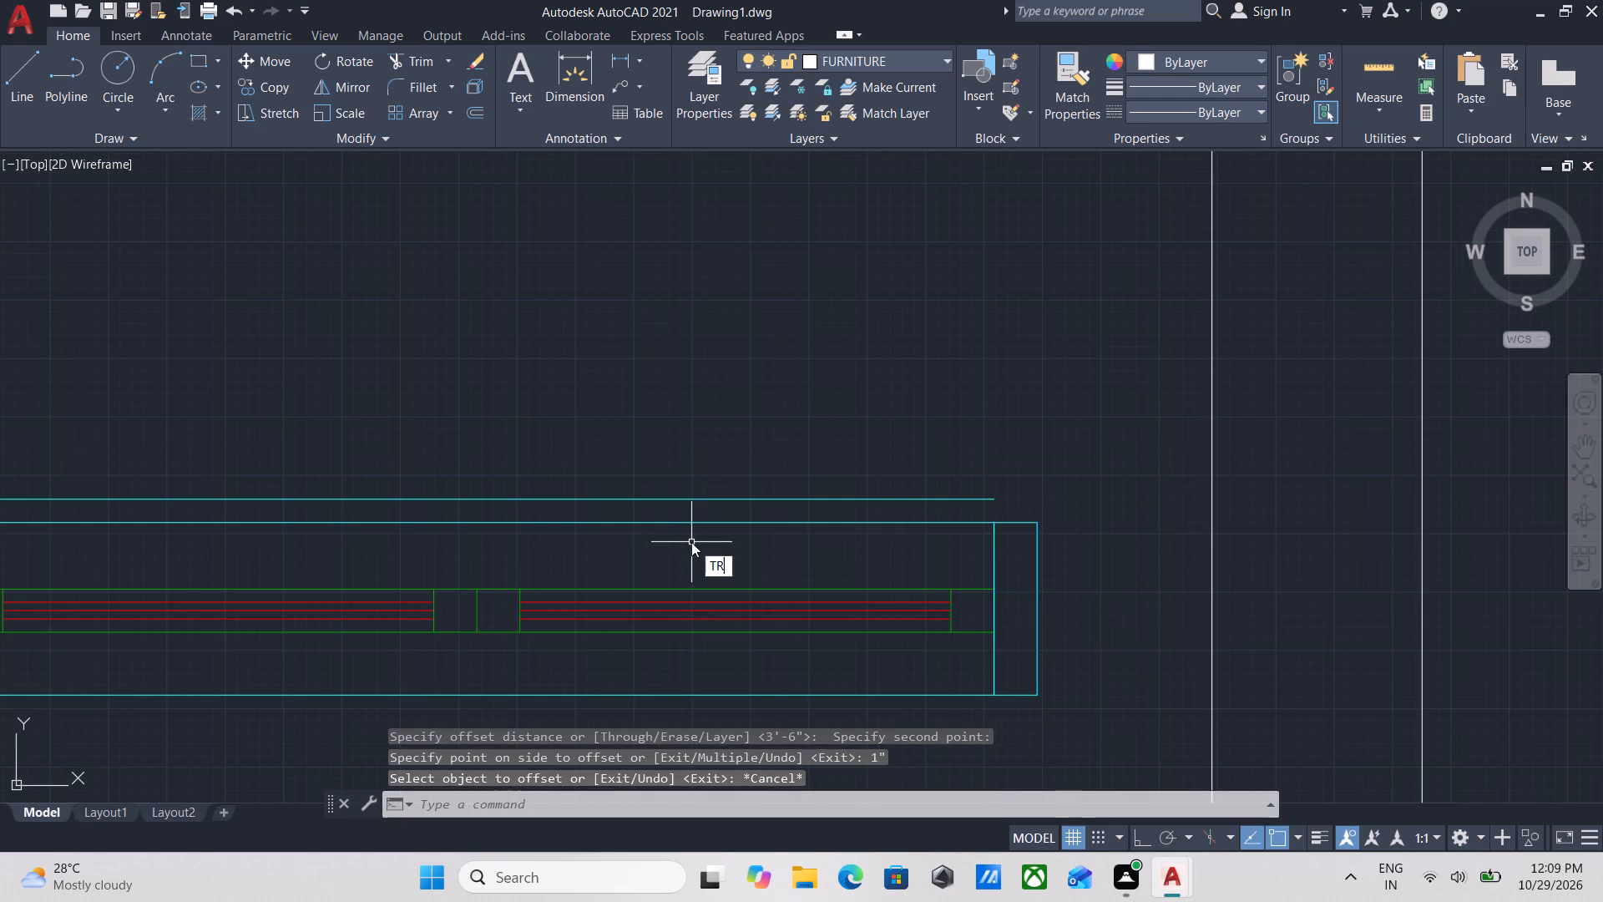
{"action": "key", "text": "Return"}
{"action": "left_click", "coordinate": [691, 542]}
{"action": "left_click", "coordinate": [677, 509]}
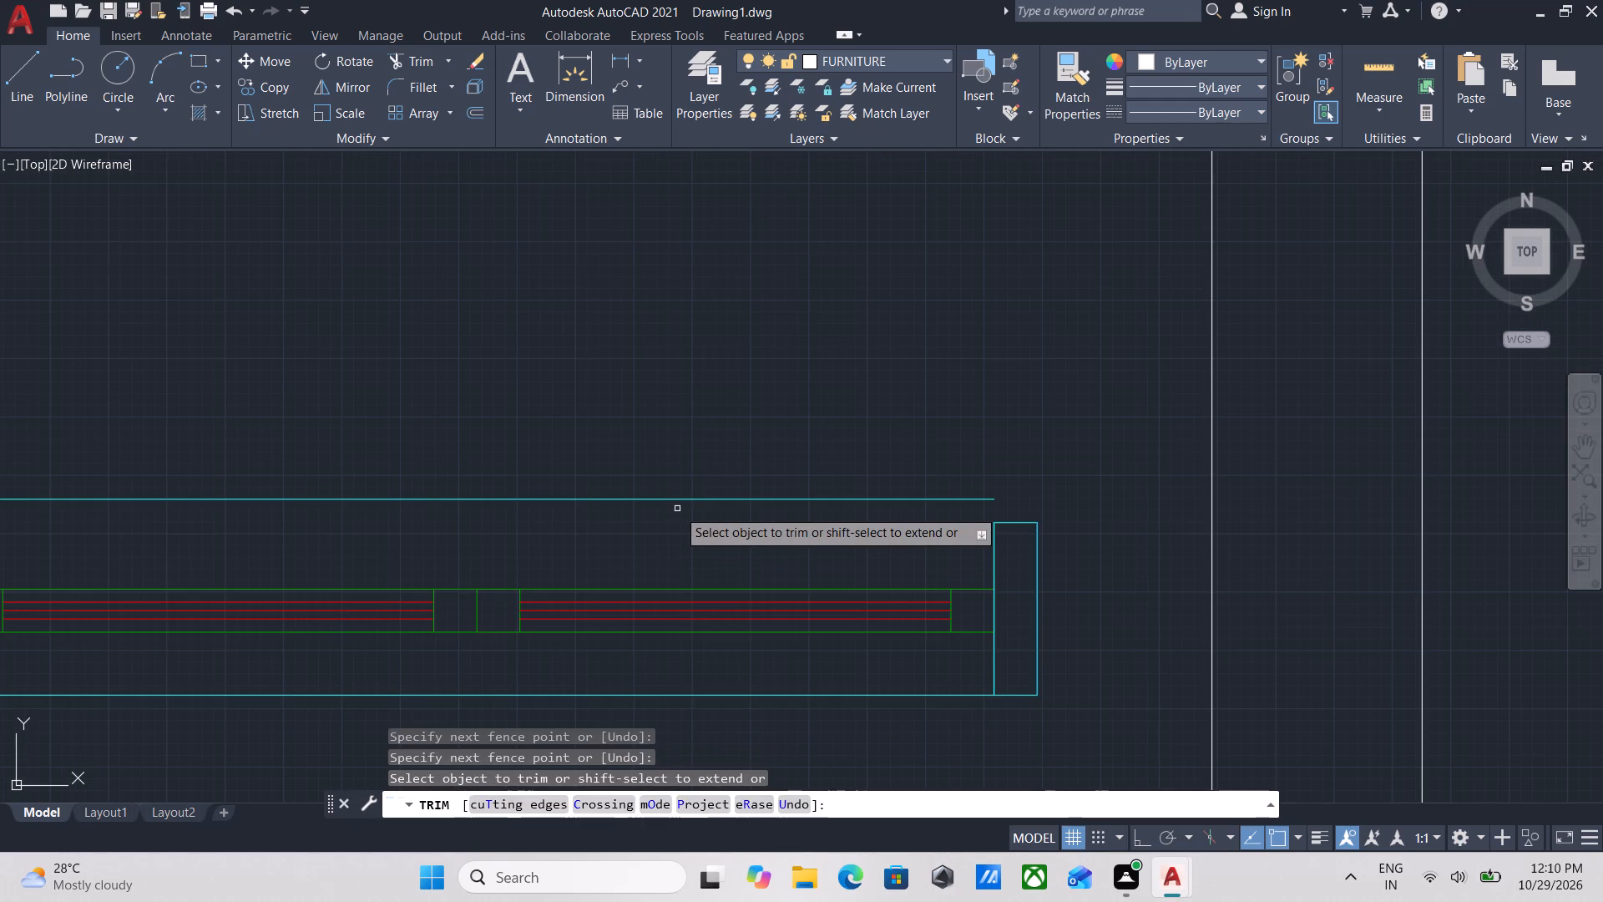
{"action": "key", "text": "Escape"}
Stretch the short top edge of the frame's right jamb up 1" into line with the offset edge.
{"action": "scroll", "coordinate": [1019, 535], "scroll_direction": "up", "scroll_amount": 2}
{"action": "left_click", "coordinate": [1014, 530]}
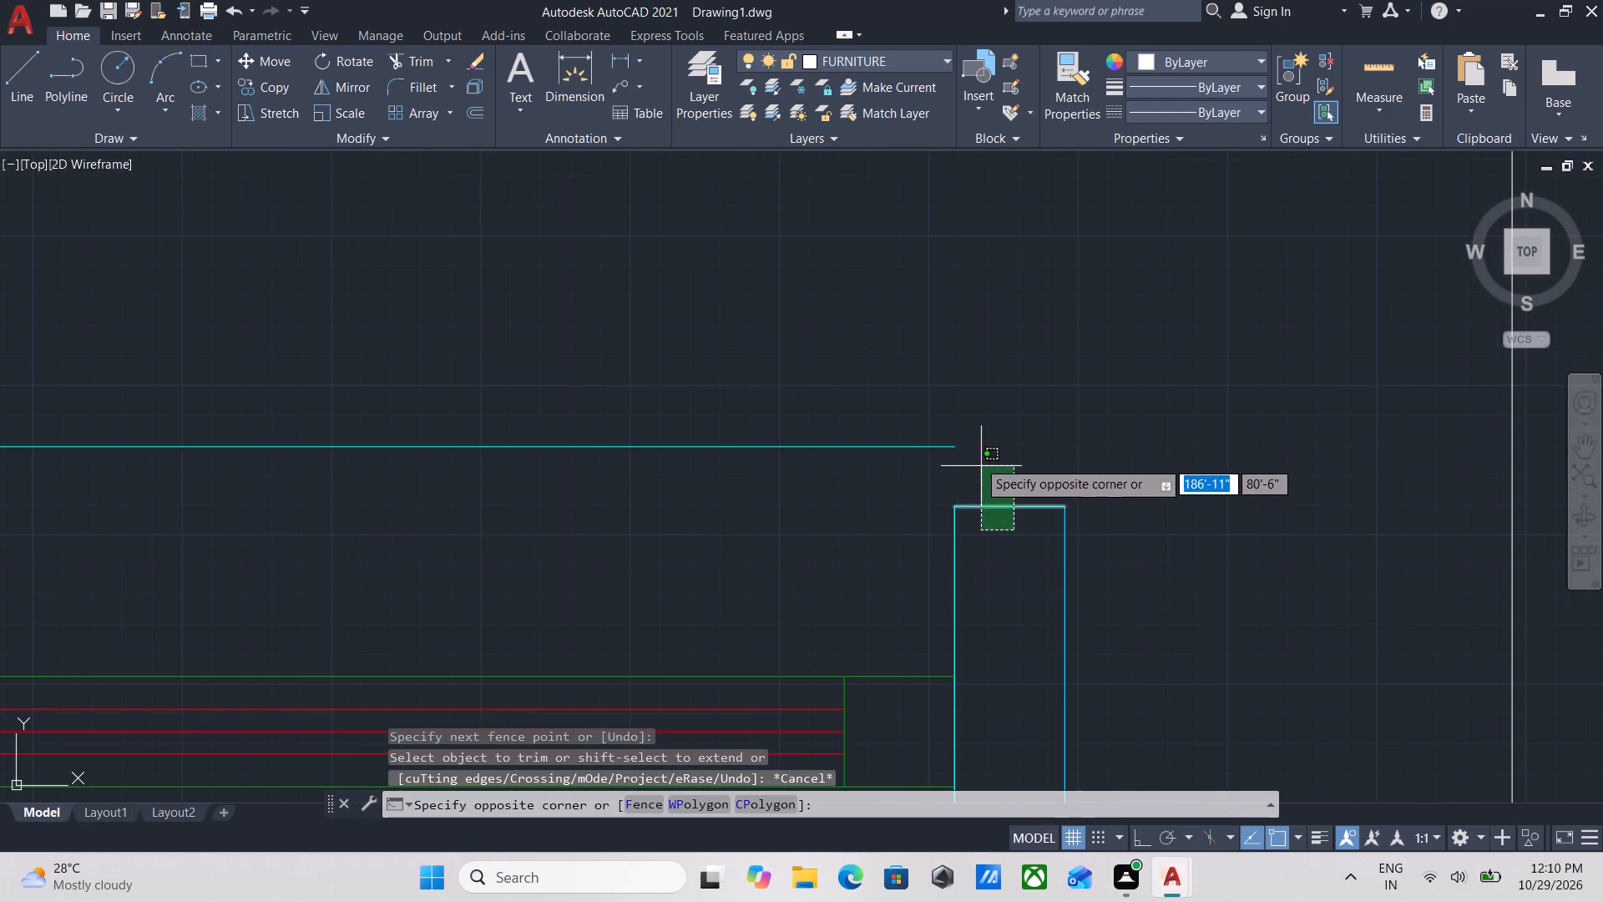
{"action": "left_click", "coordinate": [975, 456]}
{"action": "left_click", "coordinate": [1006, 502]}
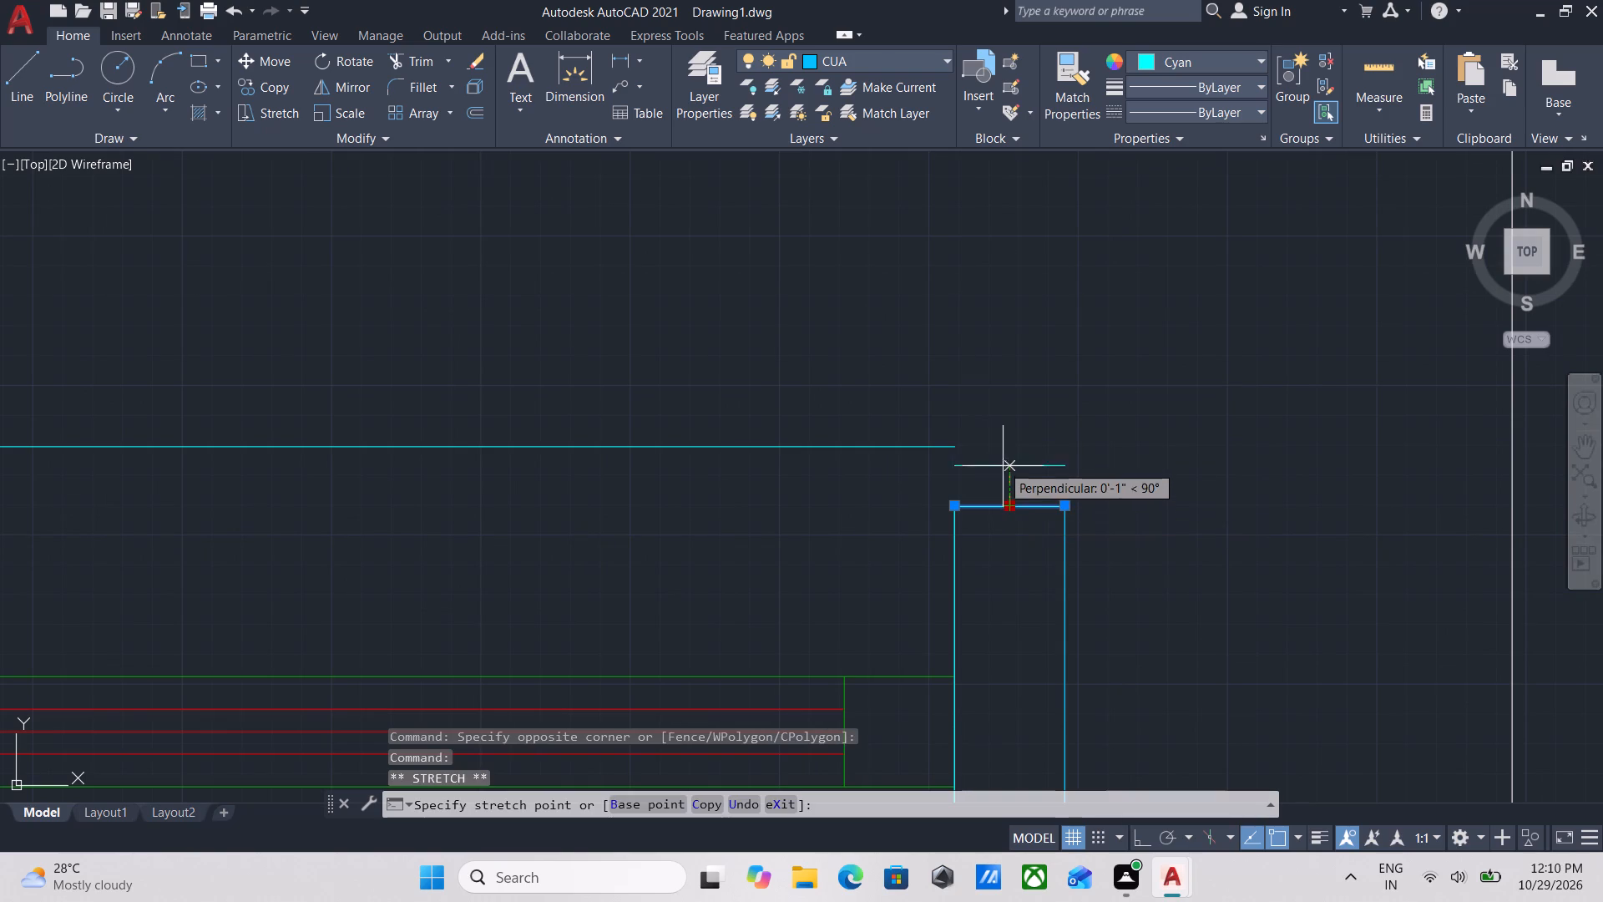
{"action": "left_click", "coordinate": [999, 447]}
{"action": "key", "text": "Escape"}
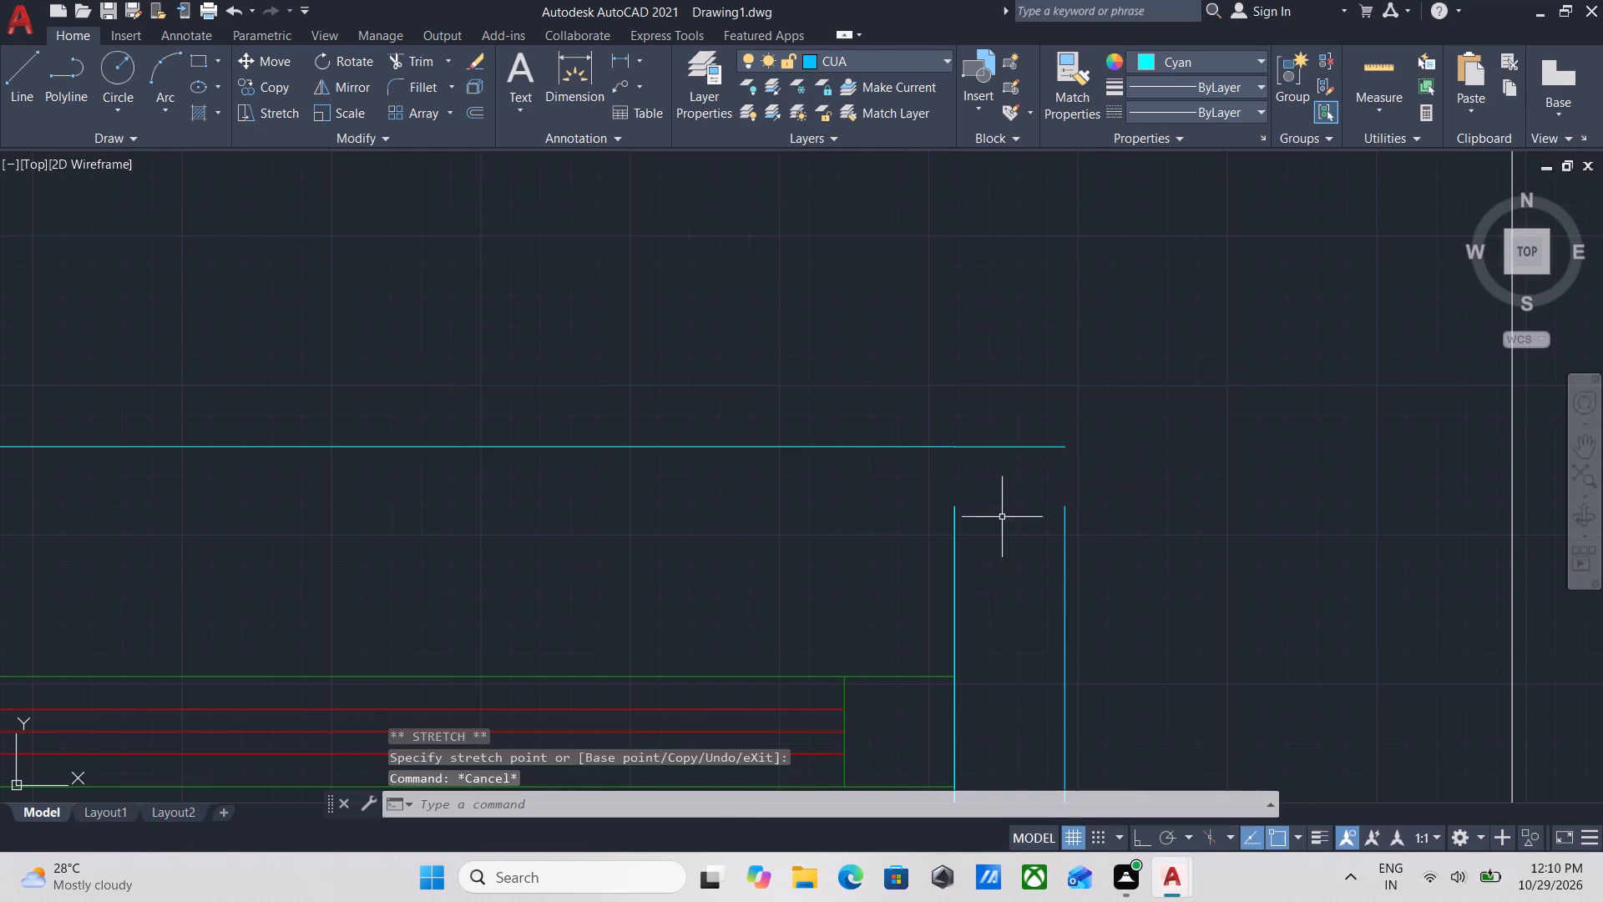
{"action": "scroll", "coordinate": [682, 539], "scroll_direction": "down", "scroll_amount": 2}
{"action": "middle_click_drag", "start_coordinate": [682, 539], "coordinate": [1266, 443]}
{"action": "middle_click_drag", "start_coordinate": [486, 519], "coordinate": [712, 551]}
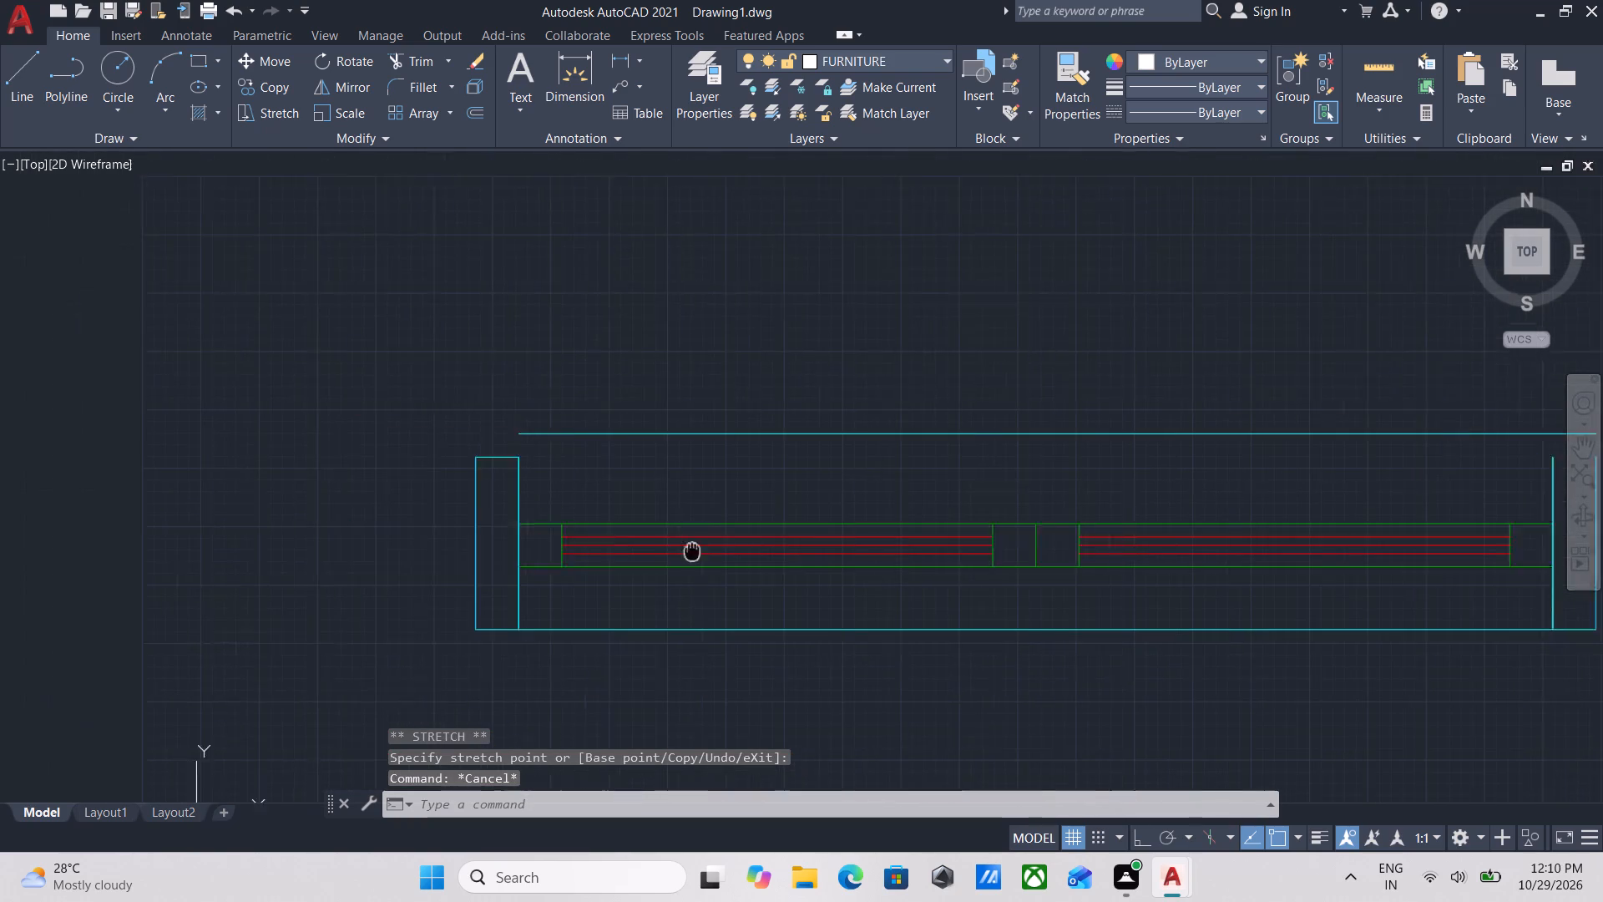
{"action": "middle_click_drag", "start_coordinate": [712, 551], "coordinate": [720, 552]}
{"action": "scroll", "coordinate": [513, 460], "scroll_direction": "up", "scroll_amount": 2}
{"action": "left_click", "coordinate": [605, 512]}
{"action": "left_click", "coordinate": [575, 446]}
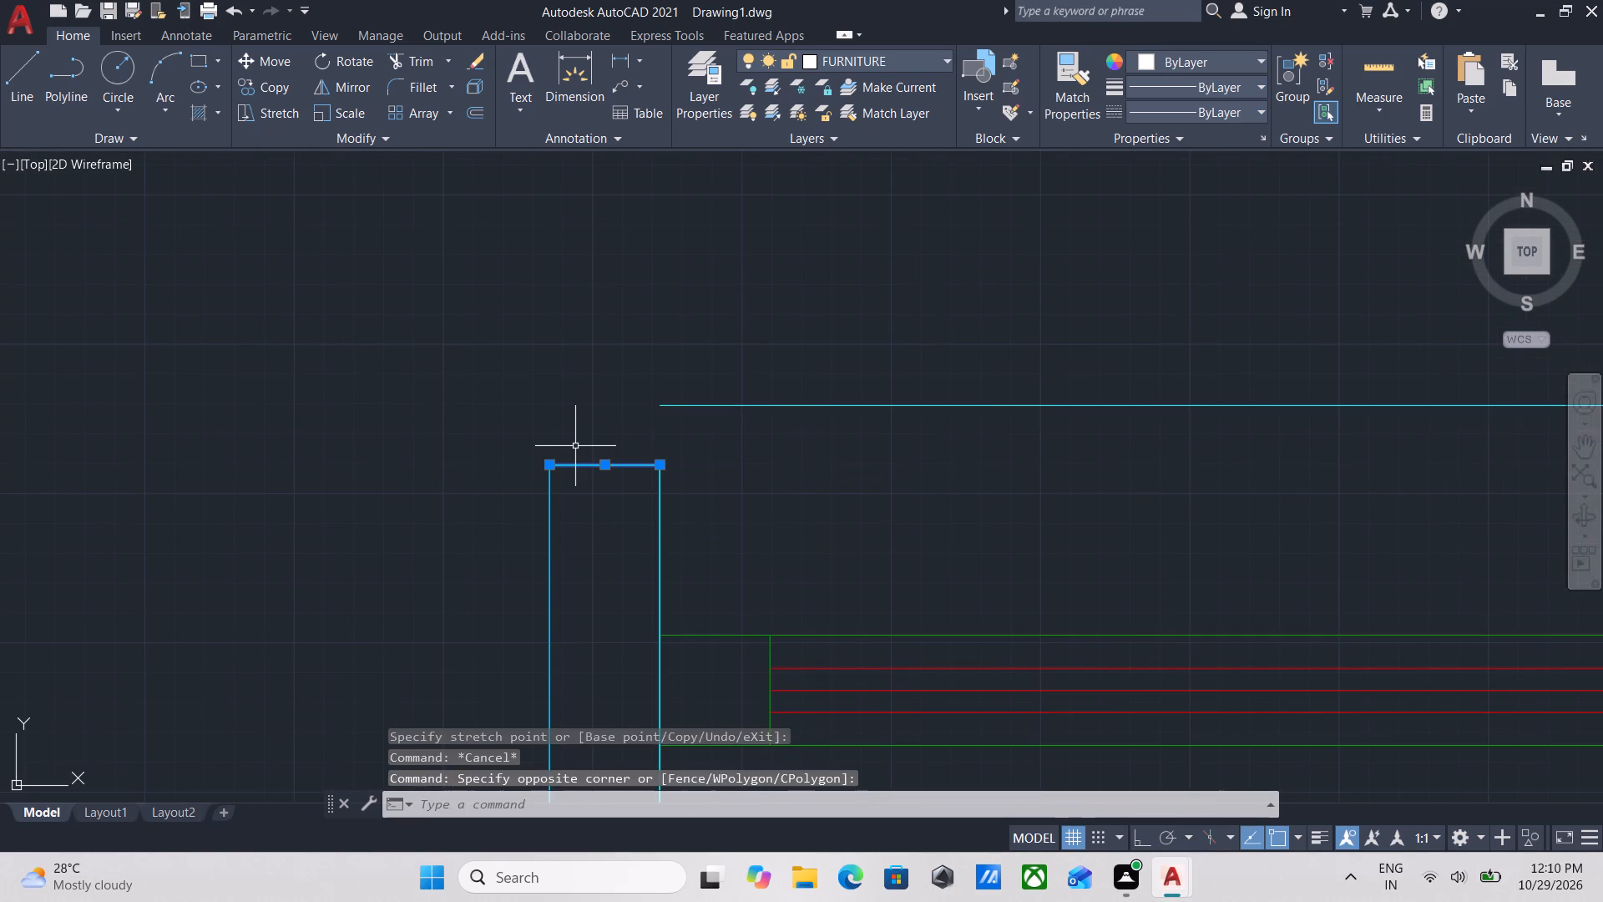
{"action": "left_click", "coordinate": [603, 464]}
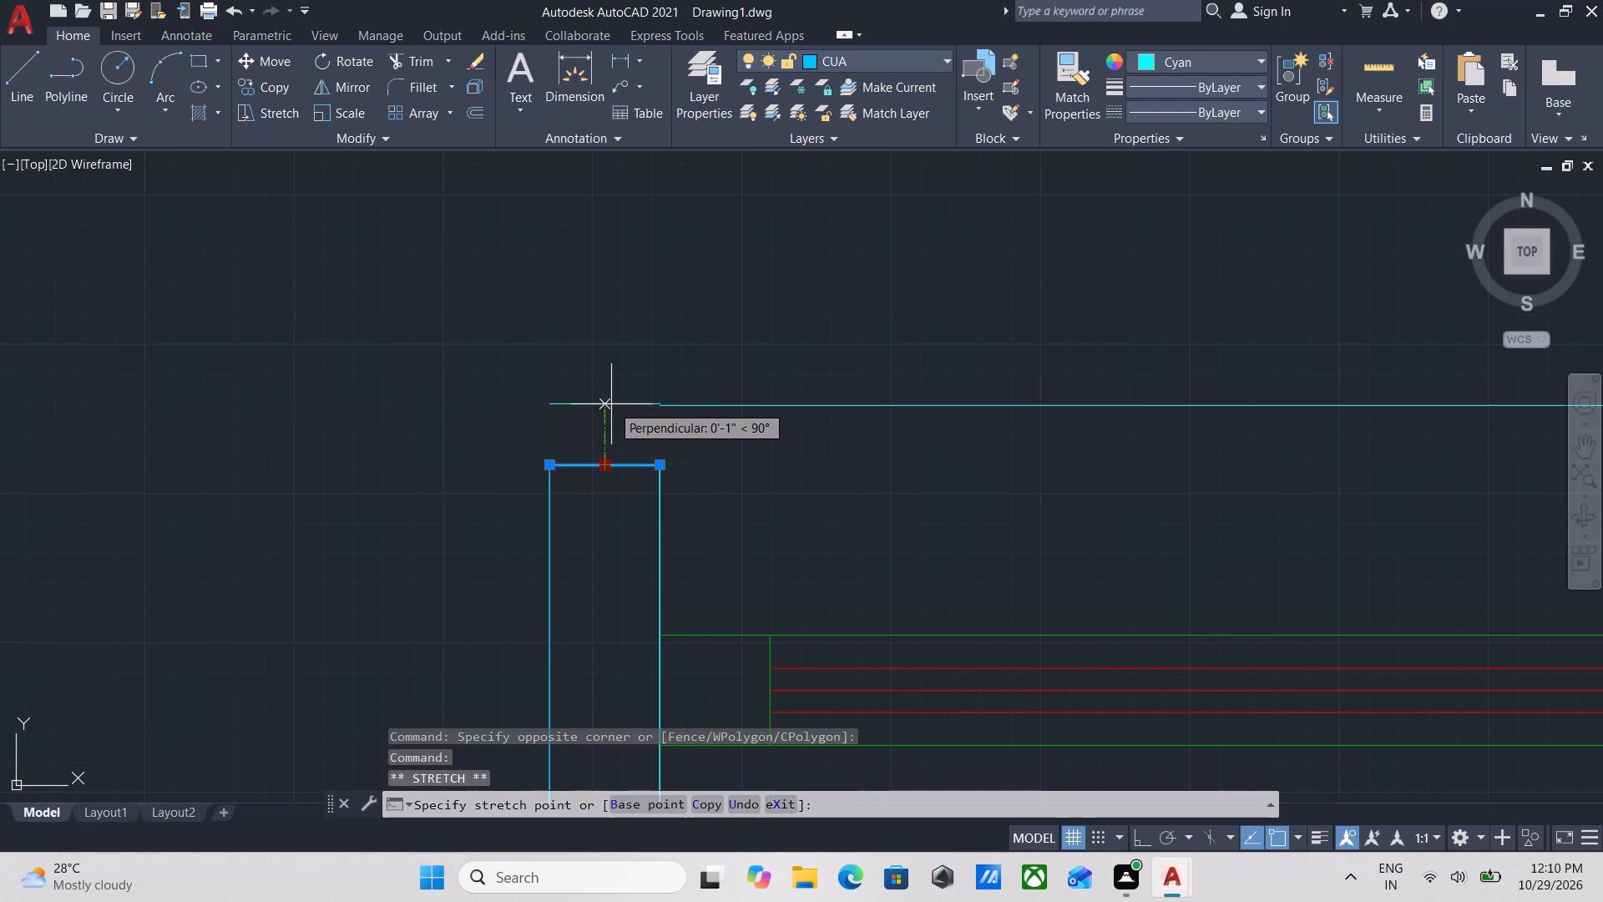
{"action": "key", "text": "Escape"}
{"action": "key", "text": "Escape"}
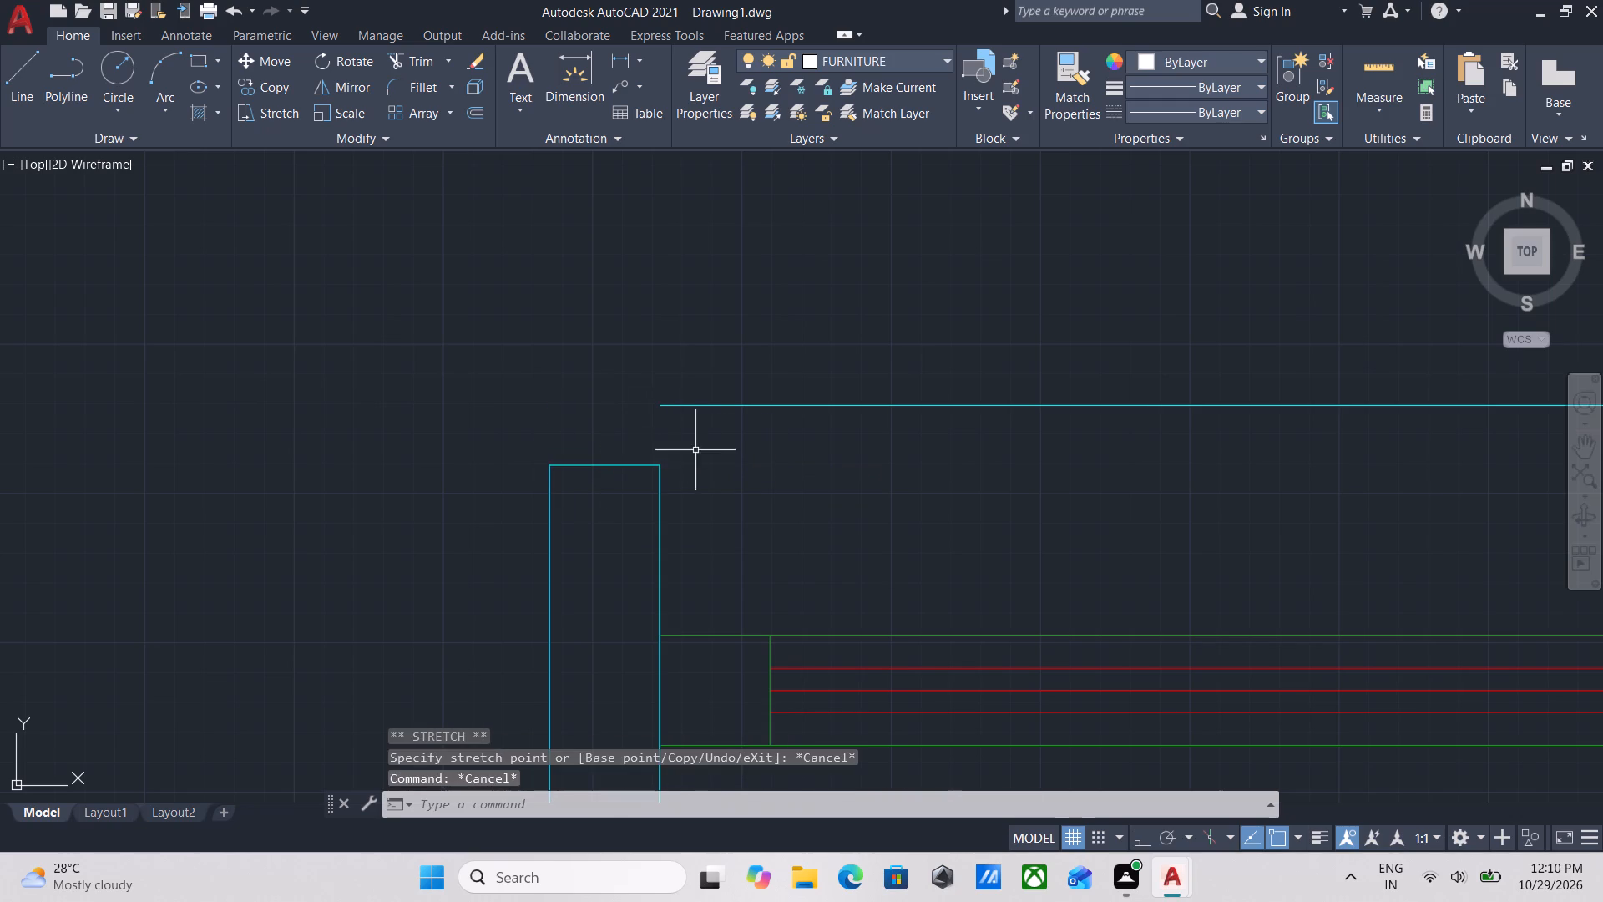
Move the short top edge of the frame's left jamb from its inner corner to the offset edge's left endpoint.
{"action": "scroll", "coordinate": [696, 450], "scroll_direction": "down", "scroll_amount": 1}
{"action": "middle_click_drag", "start_coordinate": [696, 450], "coordinate": [342, 446]}
{"action": "middle_click_drag", "start_coordinate": [618, 485], "coordinate": [191, 474]}
{"action": "middle_click_drag", "start_coordinate": [613, 493], "coordinate": [250, 466]}
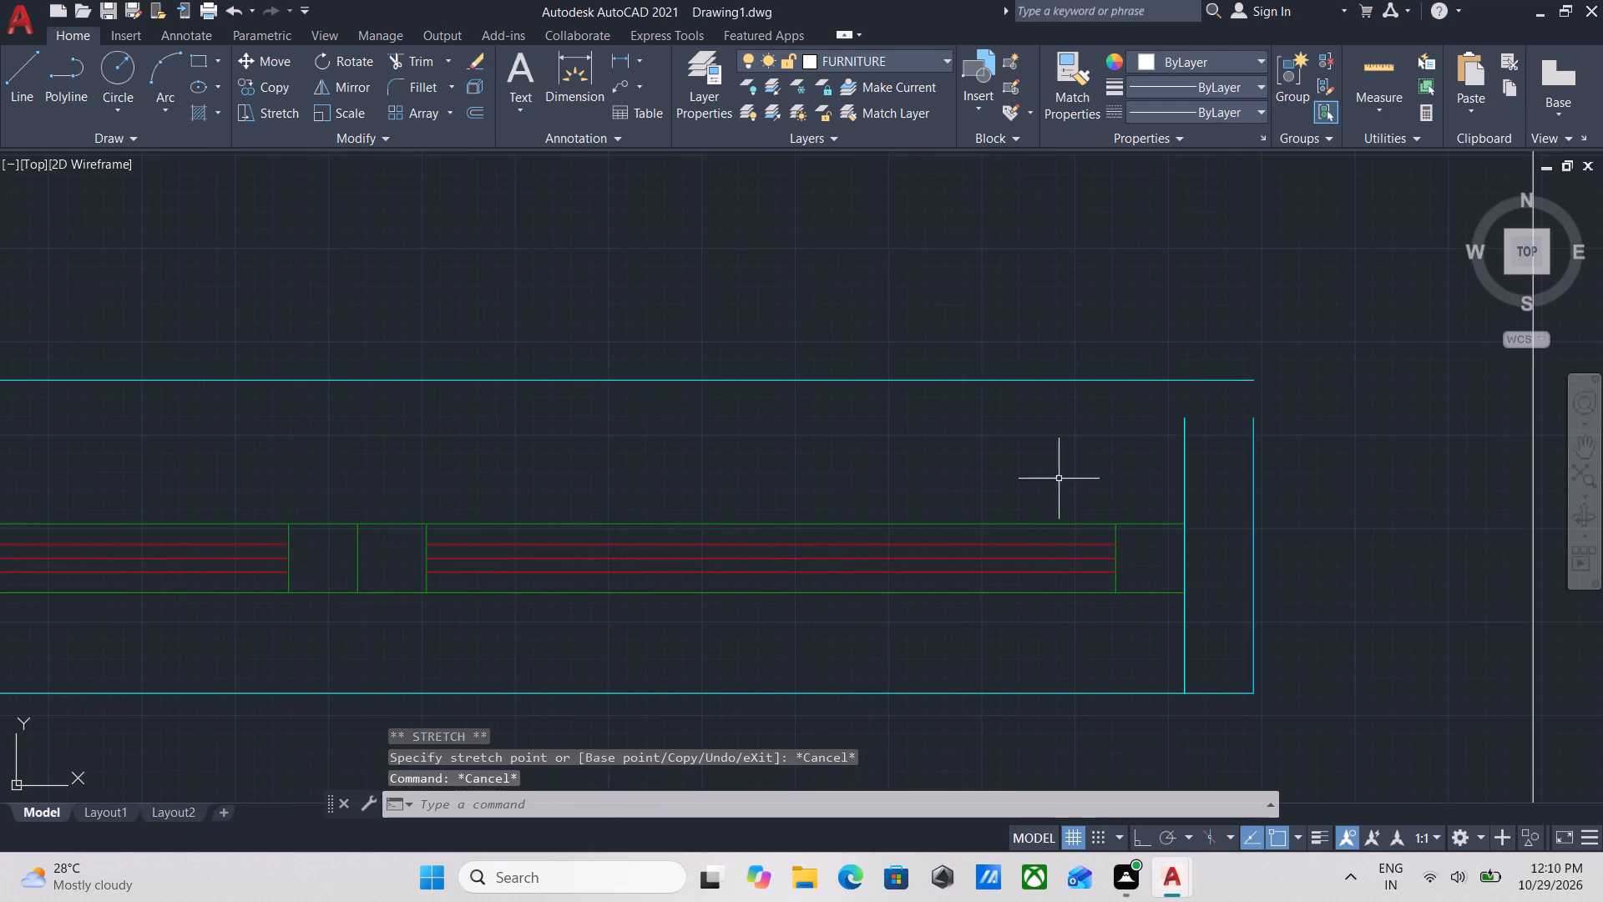
{"action": "middle_click_drag", "start_coordinate": [1110, 465], "coordinate": [915, 482]}
{"action": "middle_click_drag", "start_coordinate": [705, 474], "coordinate": [1037, 498]}
{"action": "middle_click_drag", "start_coordinate": [374, 474], "coordinate": [812, 484]}
{"action": "middle_click_drag", "start_coordinate": [467, 490], "coordinate": [665, 484]}
{"action": "left_click", "coordinate": [258, 473]}
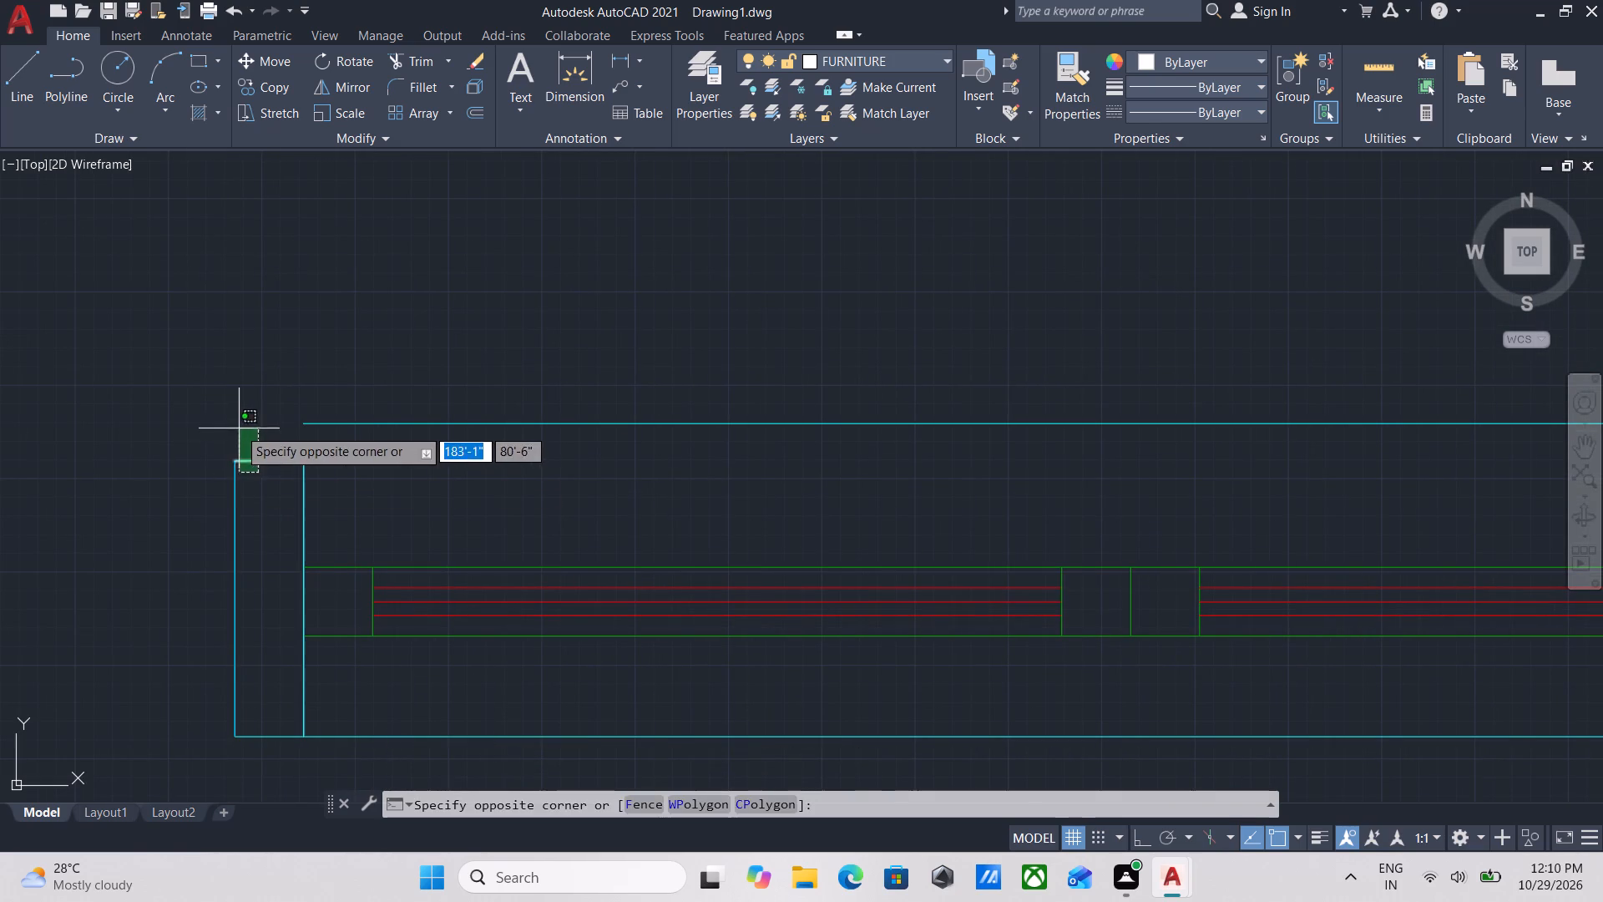
{"action": "left_click", "coordinate": [238, 428]}
{"action": "scroll", "coordinate": [255, 492], "scroll_direction": "up", "scroll_amount": 3}
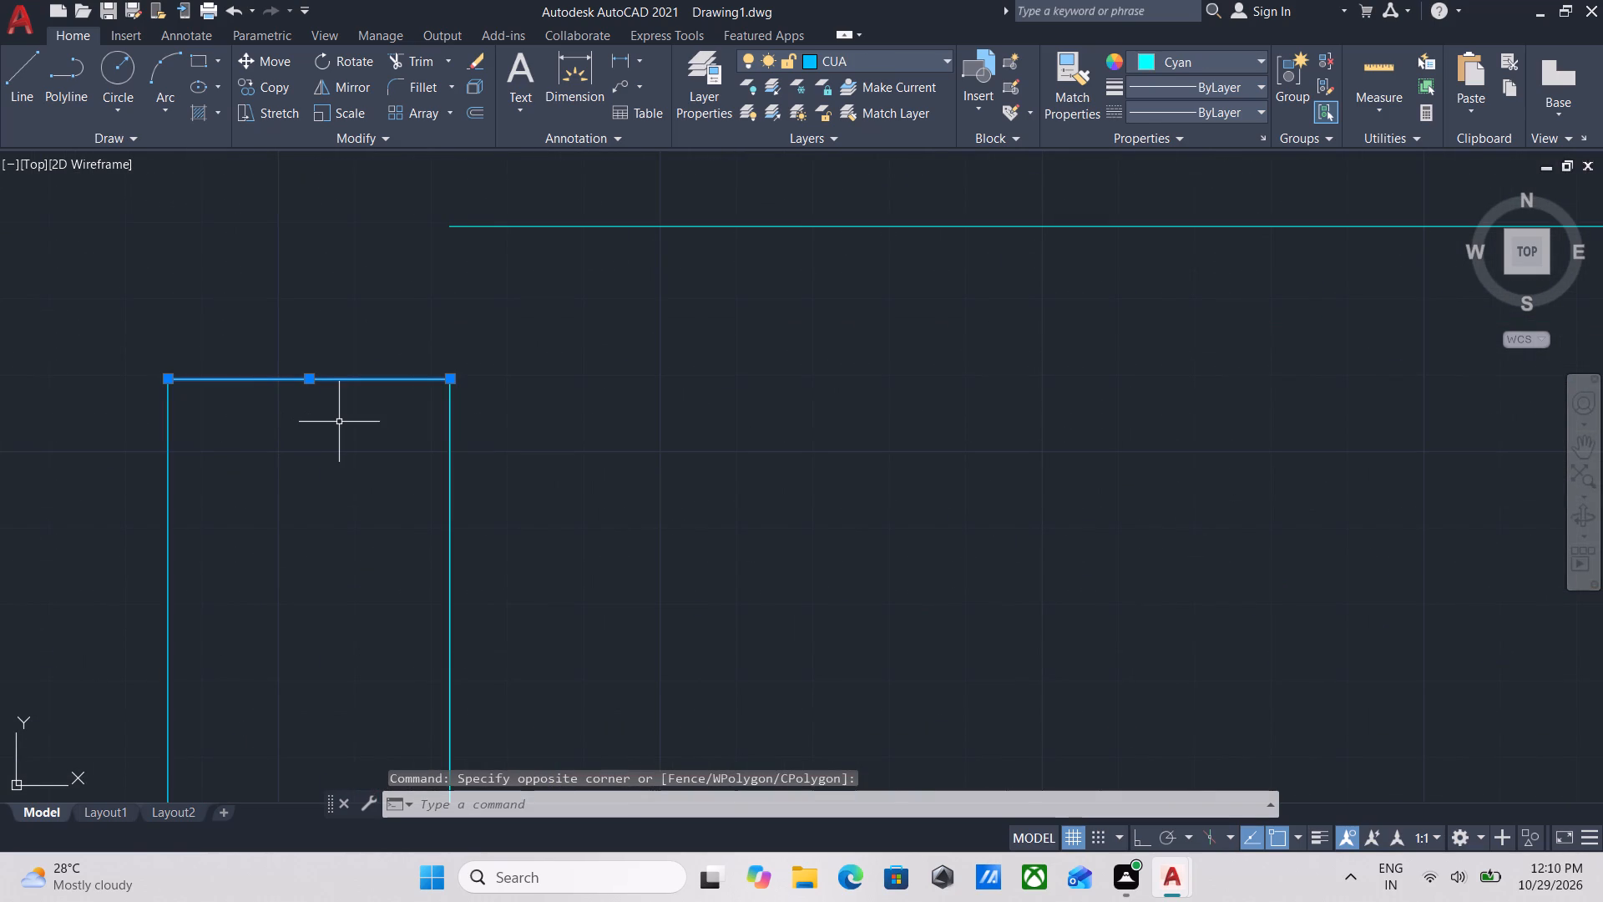
{"action": "key", "text": "m"}
{"action": "key", "text": "Return"}
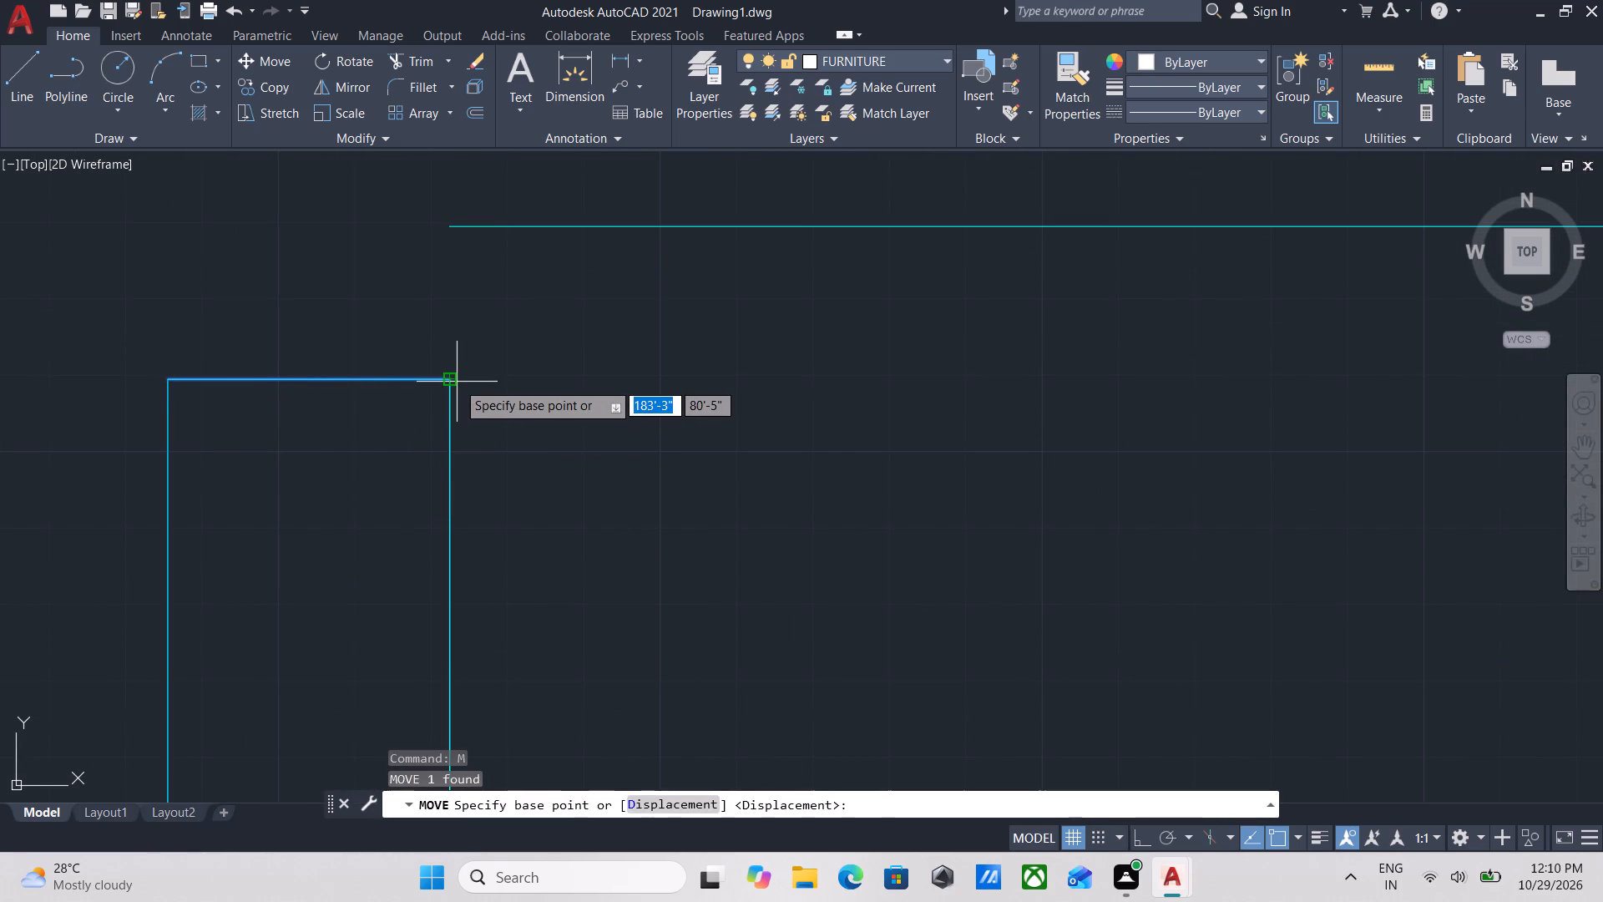
{"action": "left_click", "coordinate": [457, 382]}
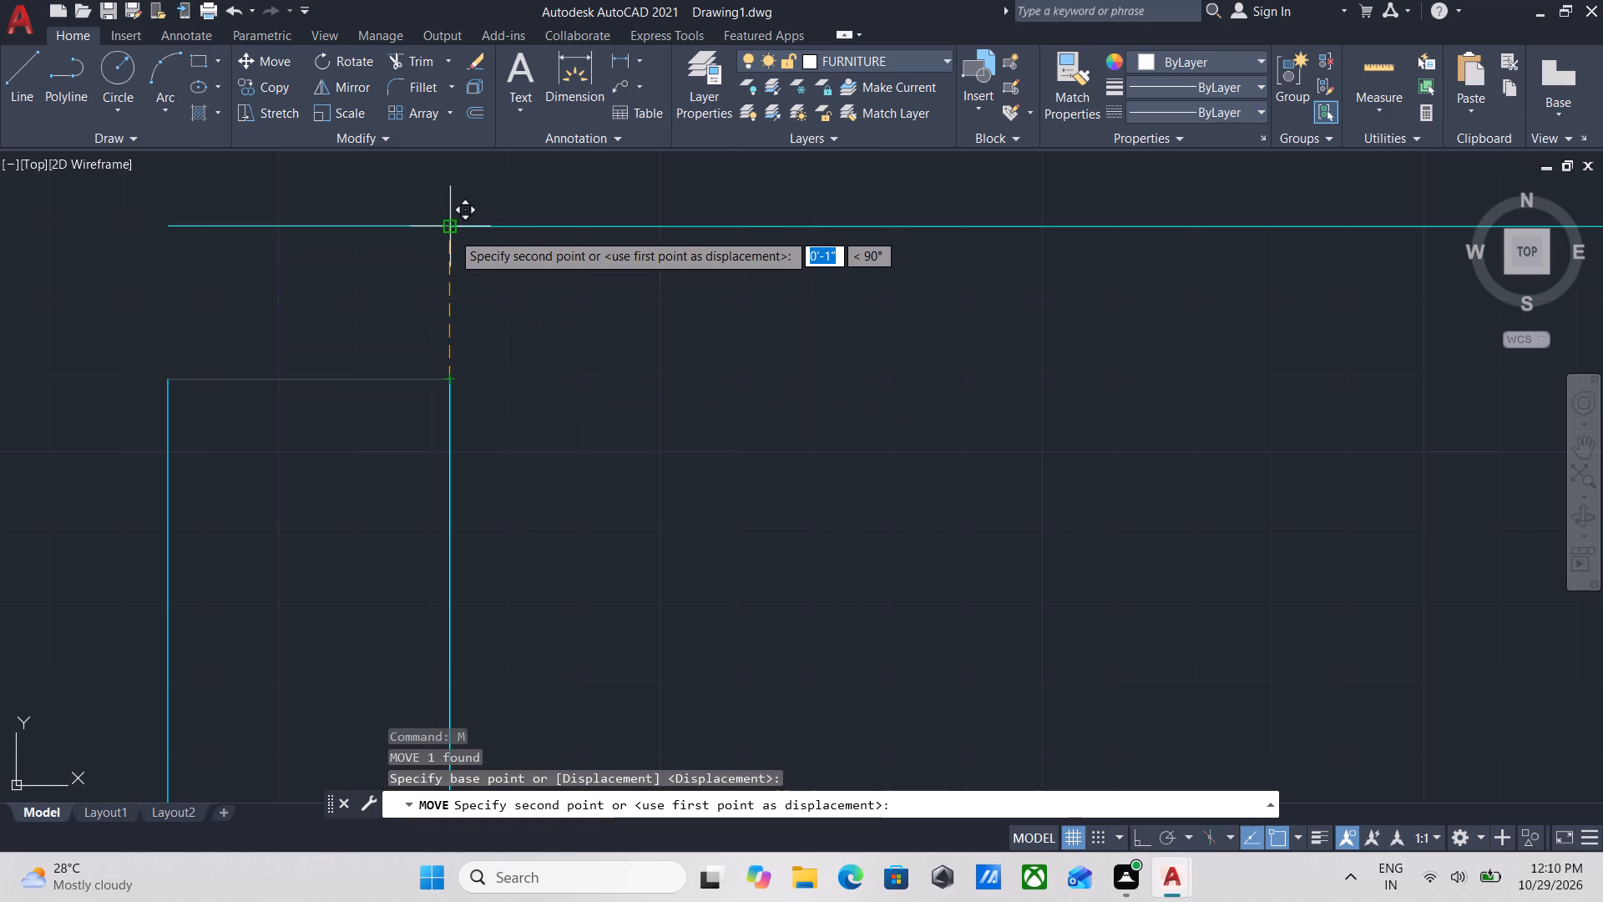
{"action": "left_click", "coordinate": [452, 232]}
{"action": "scroll", "coordinate": [537, 424], "scroll_direction": "down", "scroll_amount": 1}
{"action": "middle_click_drag", "start_coordinate": [534, 424], "coordinate": [433, 411]}
{"action": "key", "text": "Escape"}
Extend the vertical lines of both end jambs up to the frame's raised upper edge.
{"action": "scroll", "coordinate": [478, 397], "scroll_direction": "down", "scroll_amount": 2}
{"action": "middle_click_drag", "start_coordinate": [478, 397], "coordinate": [418, 406]}
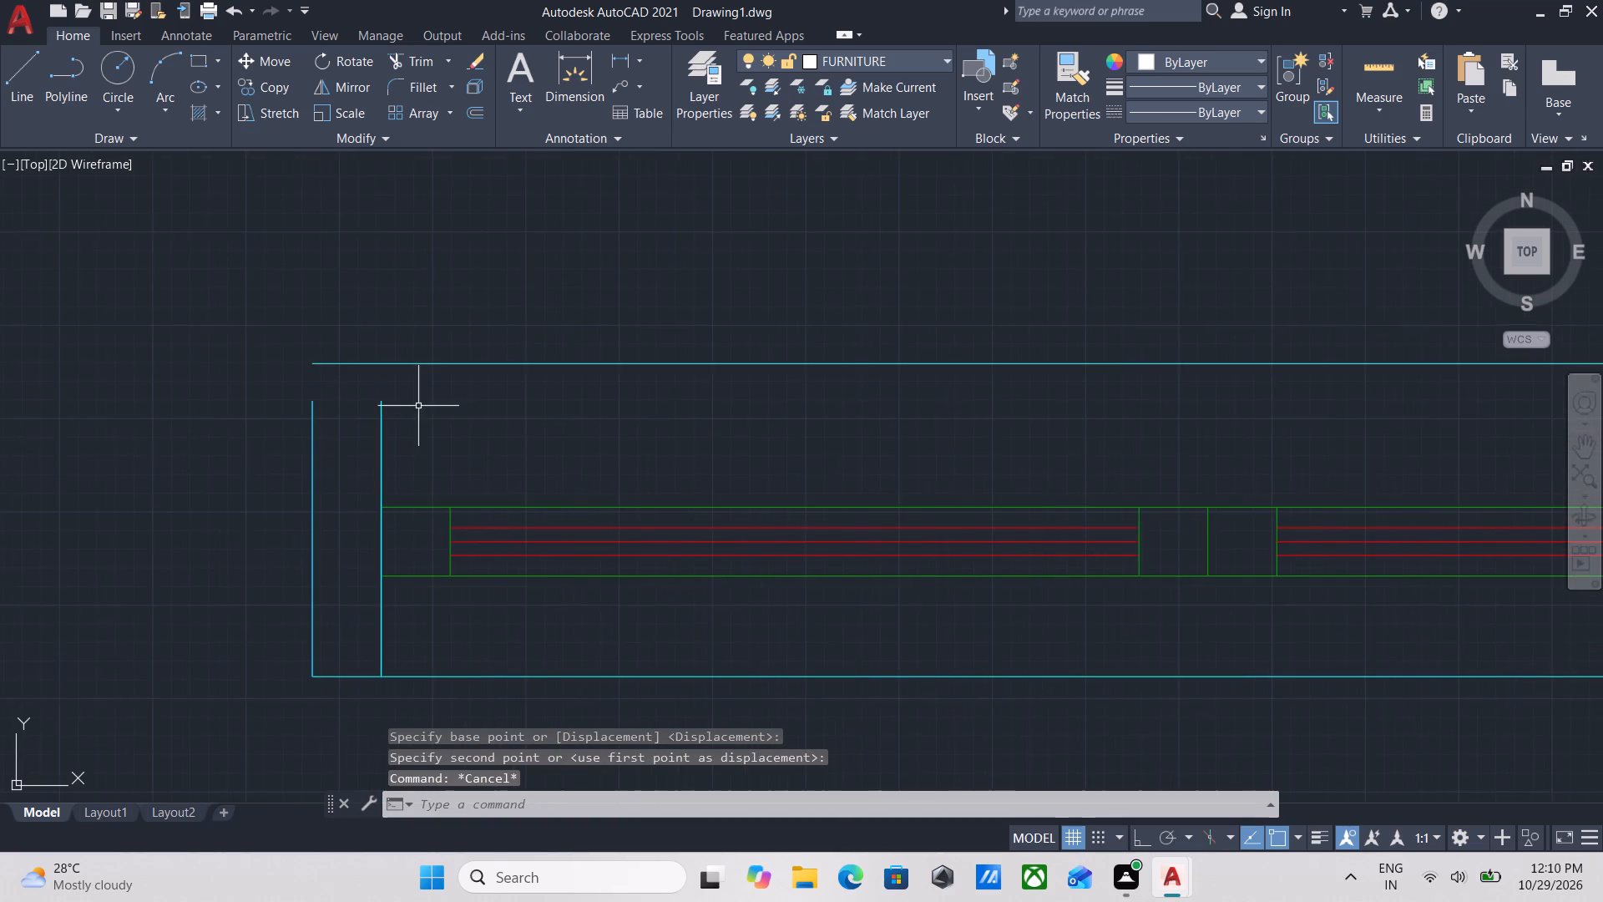
{"action": "middle_click_drag", "start_coordinate": [309, 467], "coordinate": [334, 506]}
{"action": "type", "text": "EX"}
{"action": "key", "text": "Return"}
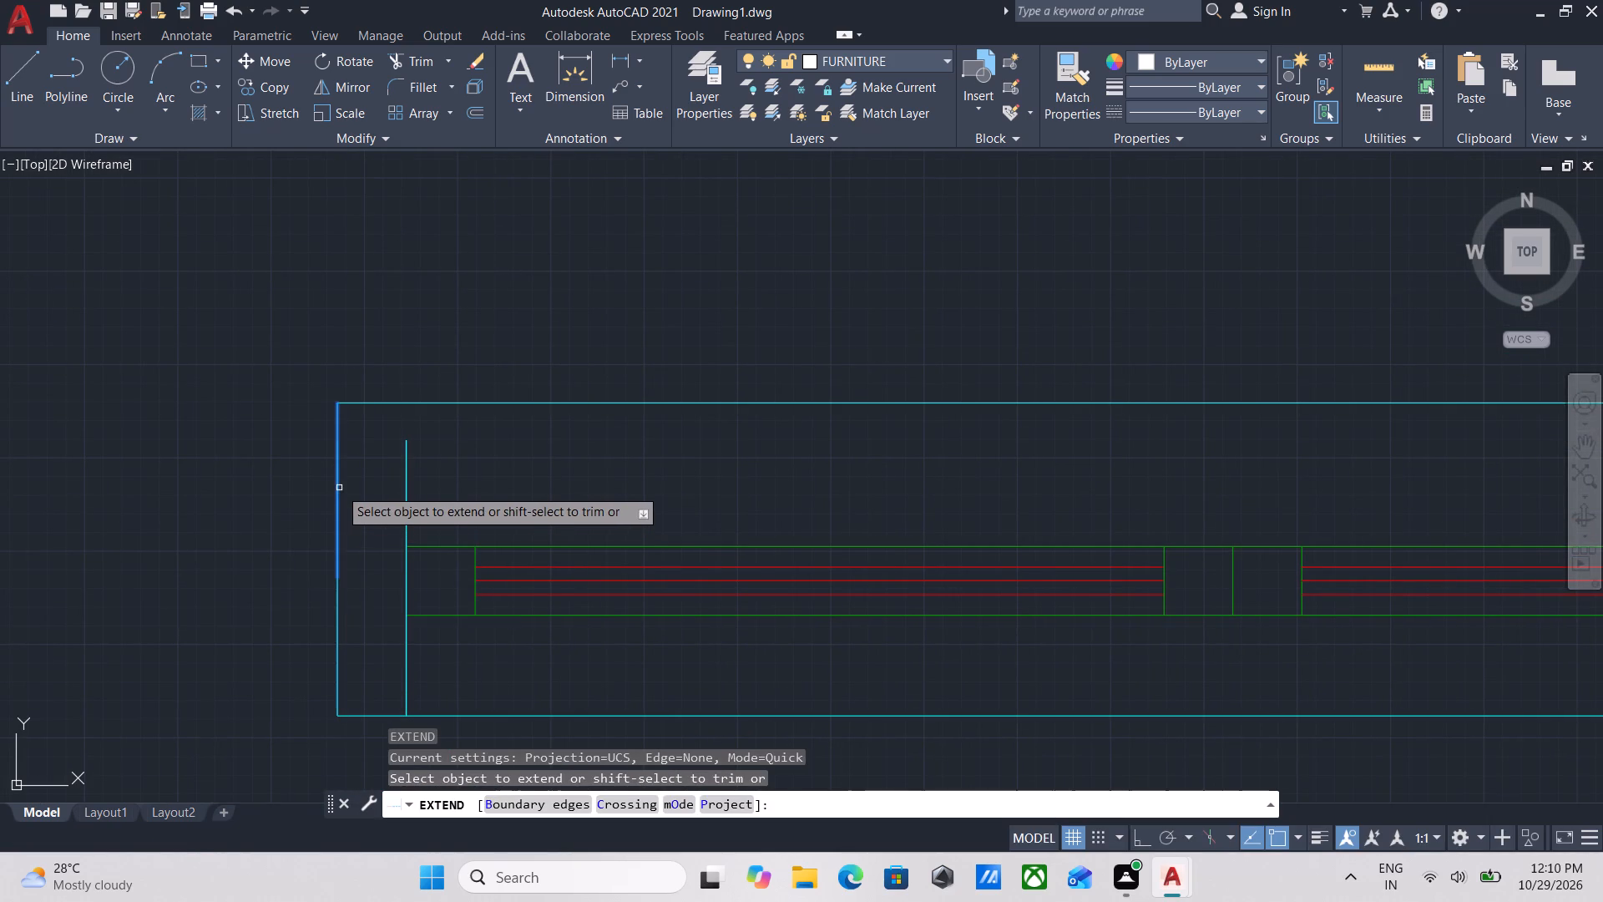
{"action": "left_click", "coordinate": [339, 488]}
{"action": "left_click", "coordinate": [407, 471]}
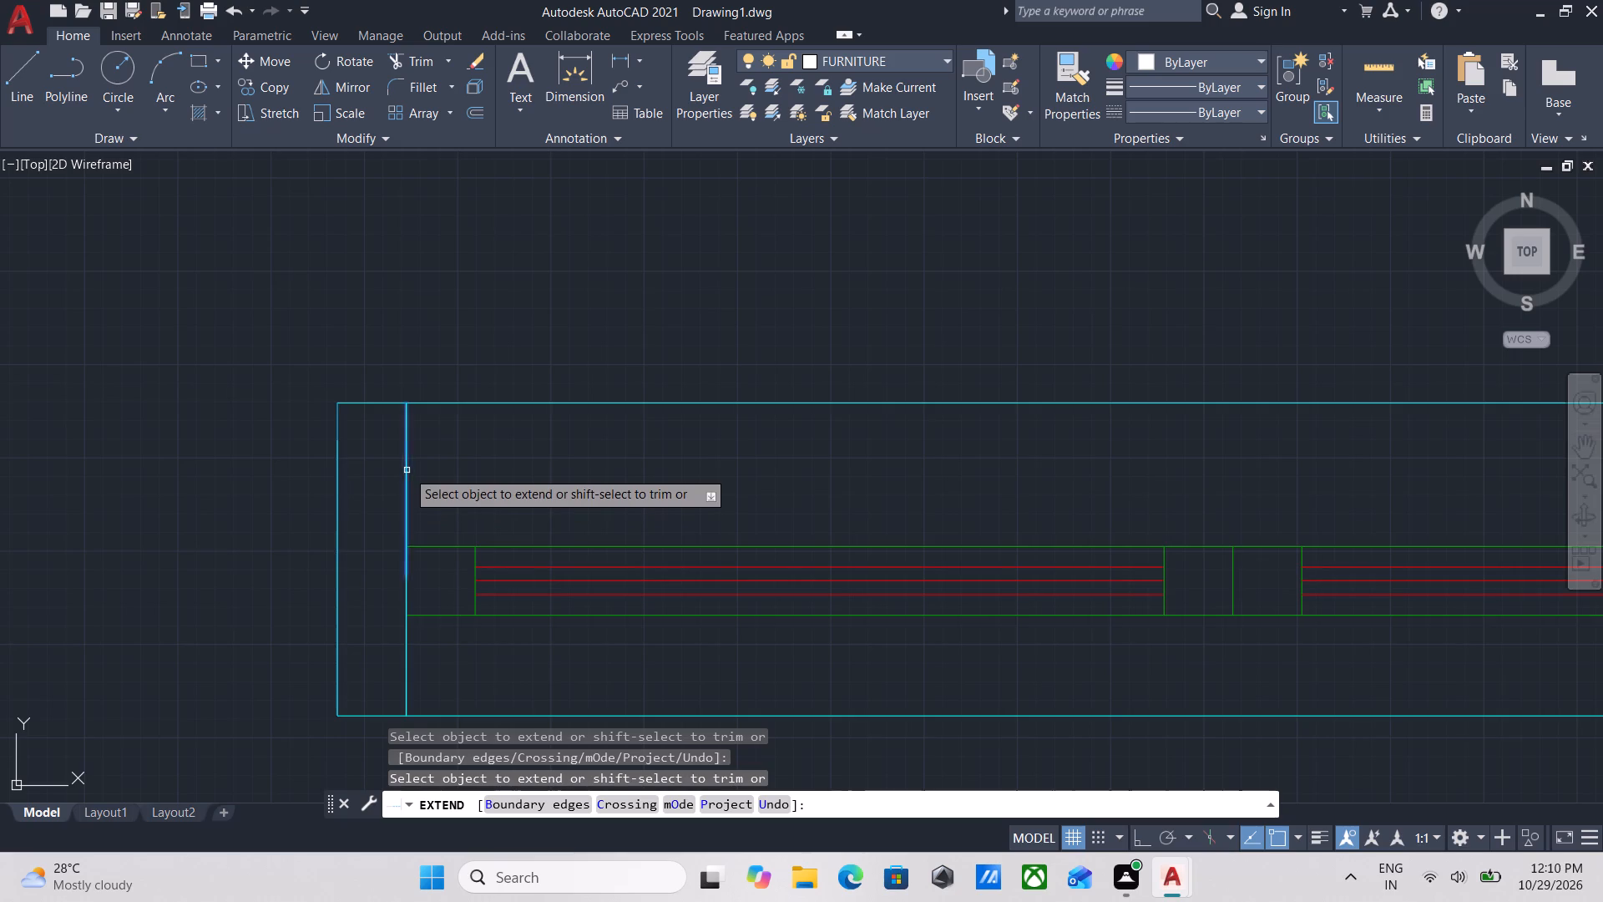
{"action": "scroll", "coordinate": [559, 466], "scroll_direction": "down", "scroll_amount": 1}
{"action": "middle_click_drag", "start_coordinate": [559, 465], "coordinate": [22, 489]}
{"action": "middle_click_drag", "start_coordinate": [622, 527], "coordinate": [391, 514]}
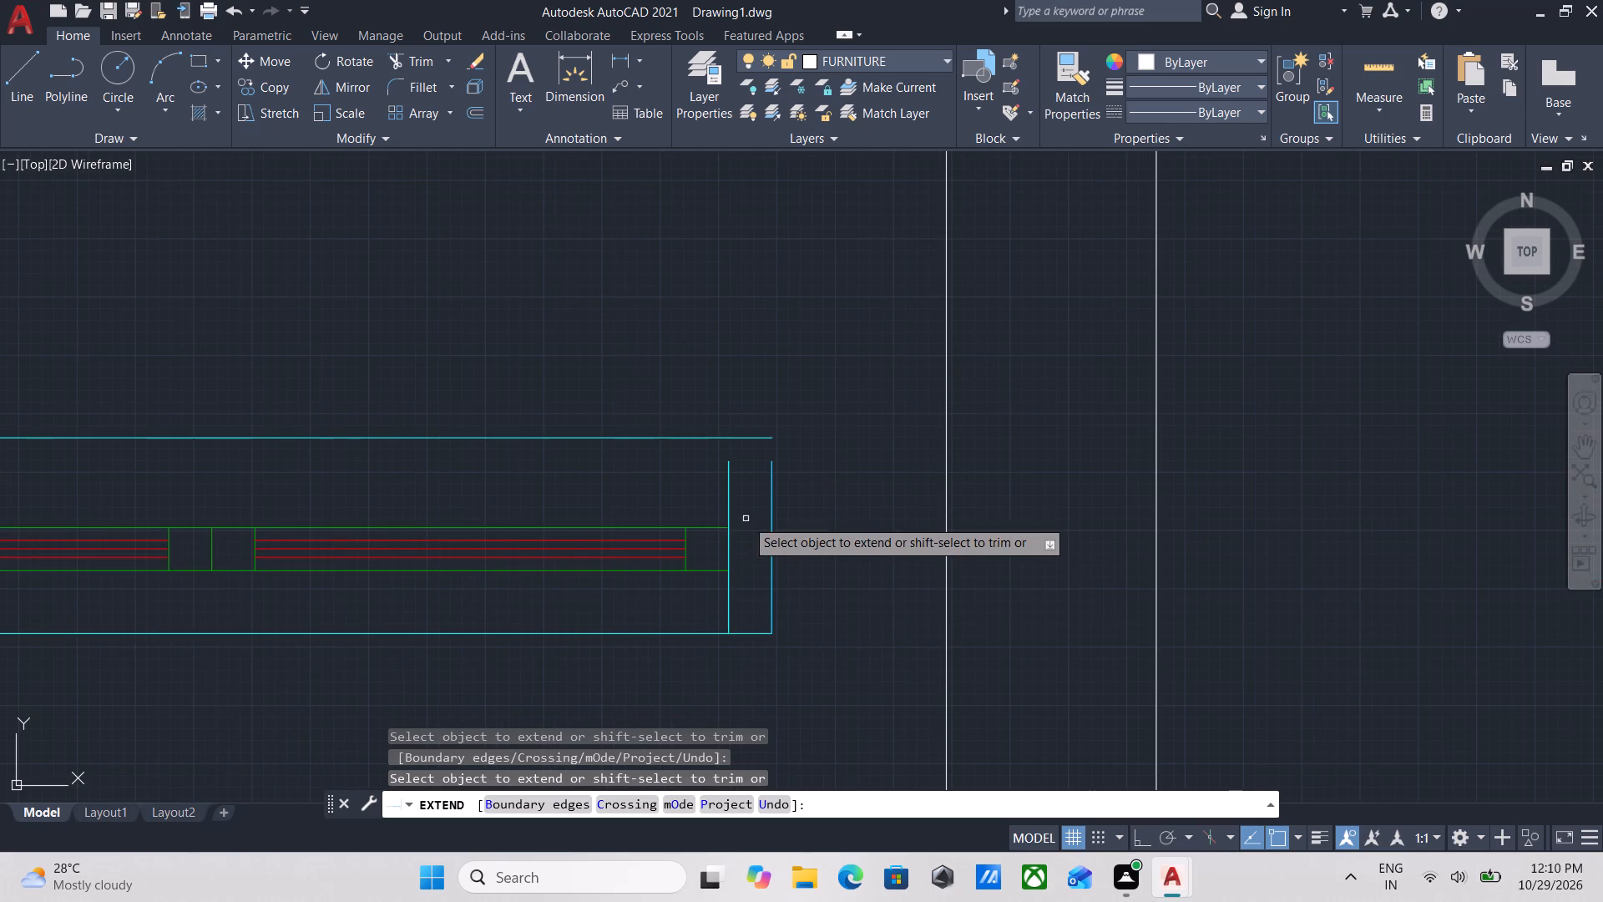
{"action": "left_click", "coordinate": [728, 495]}
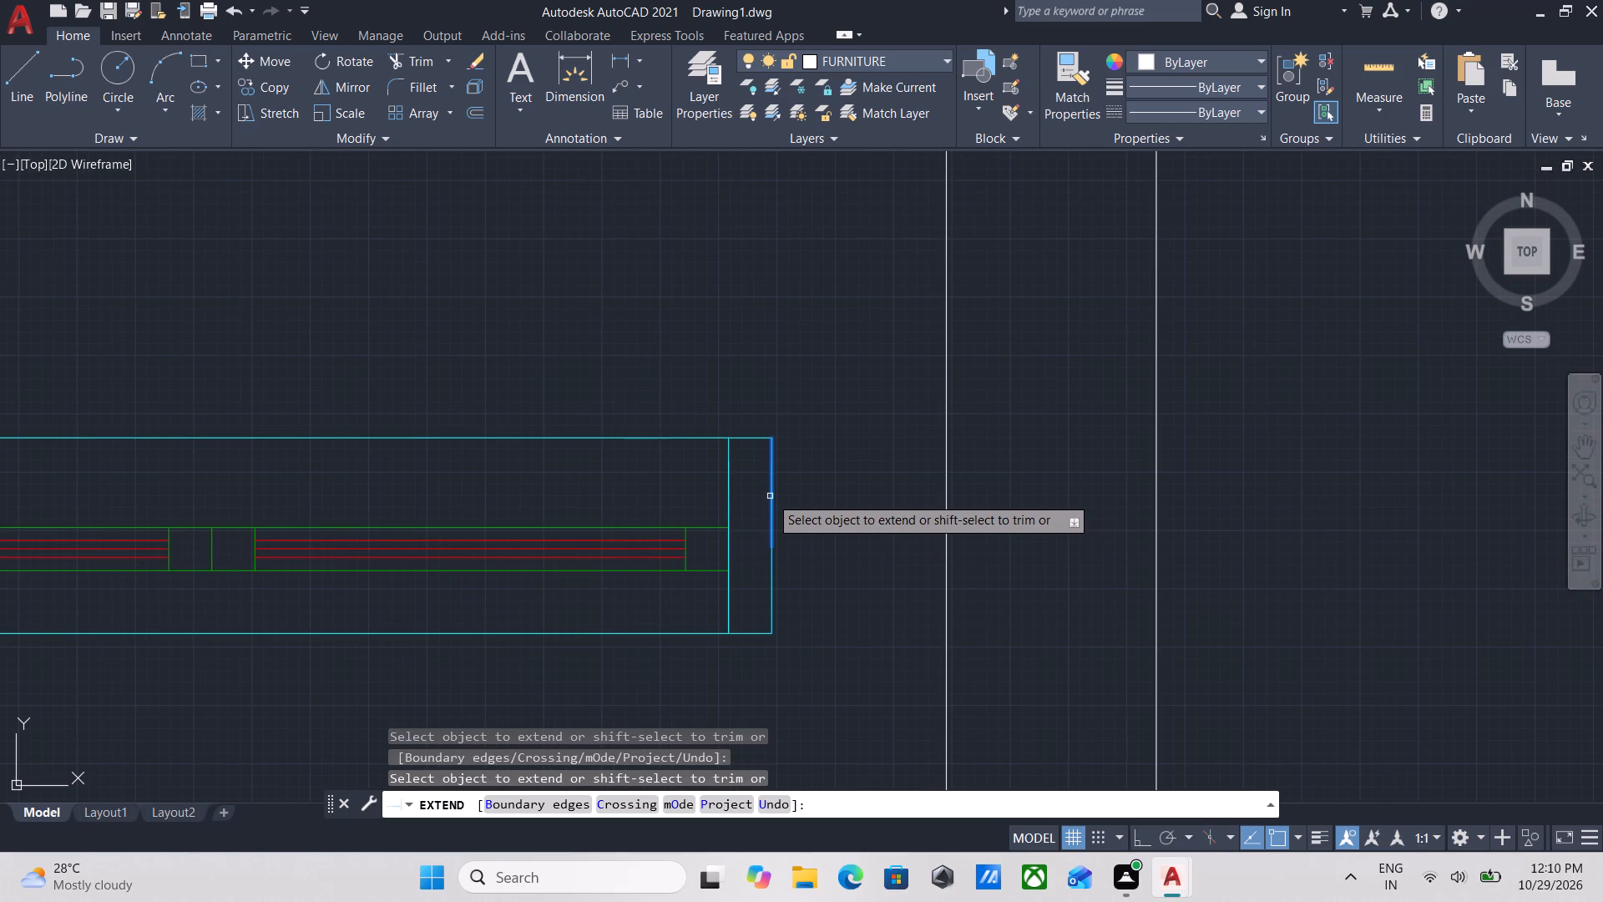
{"action": "left_click", "coordinate": [770, 496]}
{"action": "key", "text": "Escape"}
{"action": "key", "text": "Escape"}
Group all the lines of the widened two-panel frame beside the staircase wall.
{"action": "scroll", "coordinate": [785, 507], "scroll_direction": "down", "scroll_amount": 3}
{"action": "left_click_drag", "start_coordinate": [812, 626], "coordinate": [809, 606]}
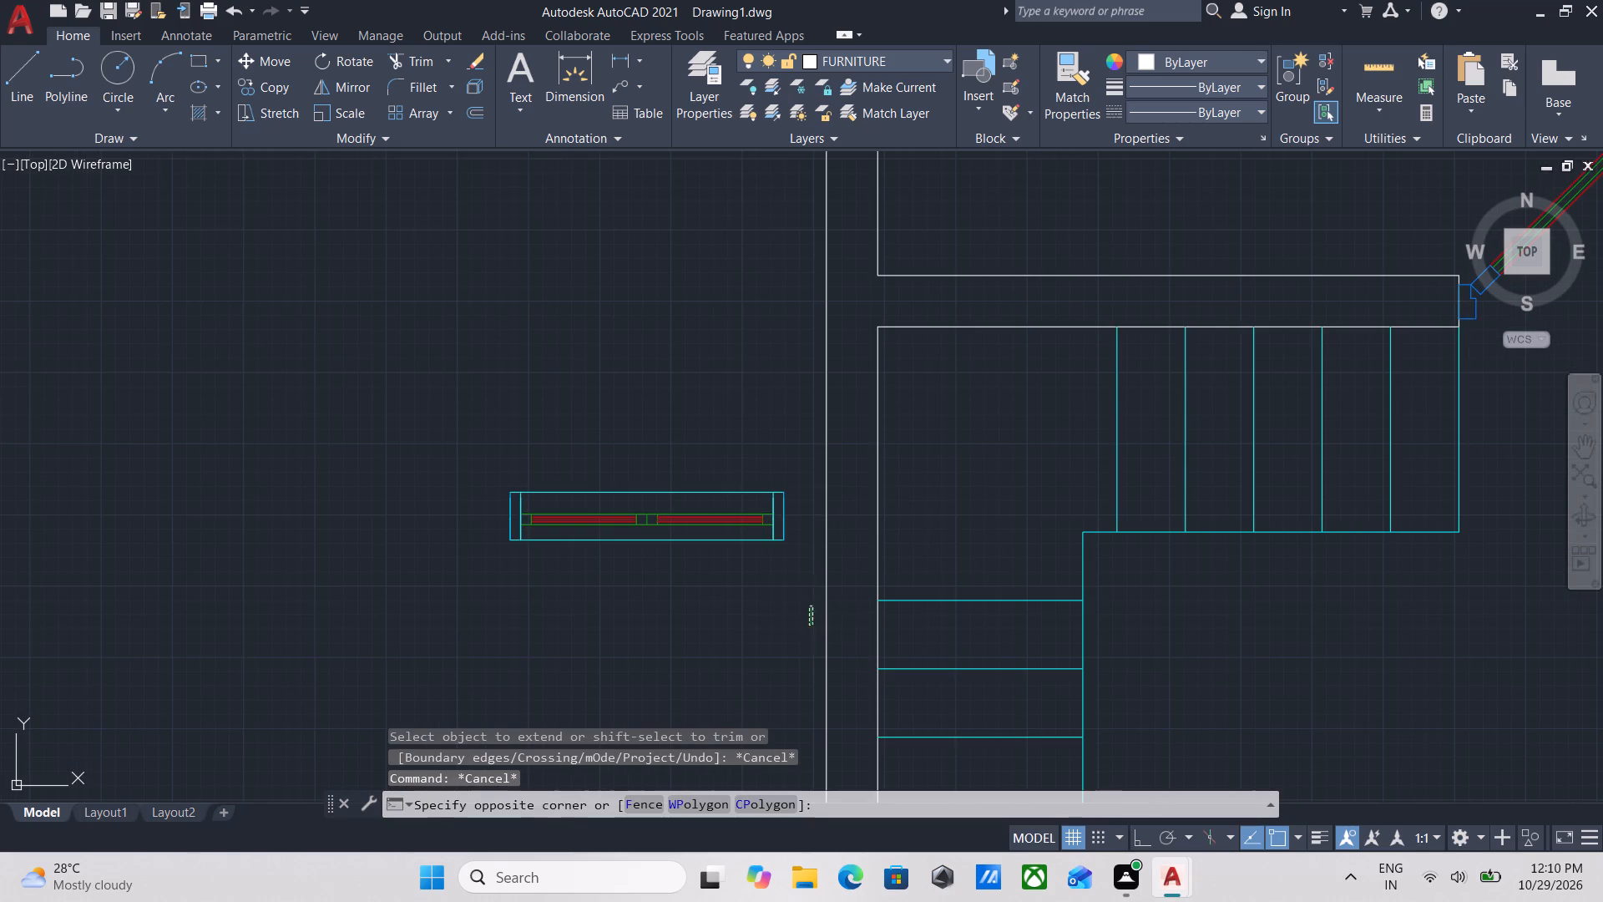
{"action": "left_click", "coordinate": [292, 427]}
{"action": "key", "text": "g"}
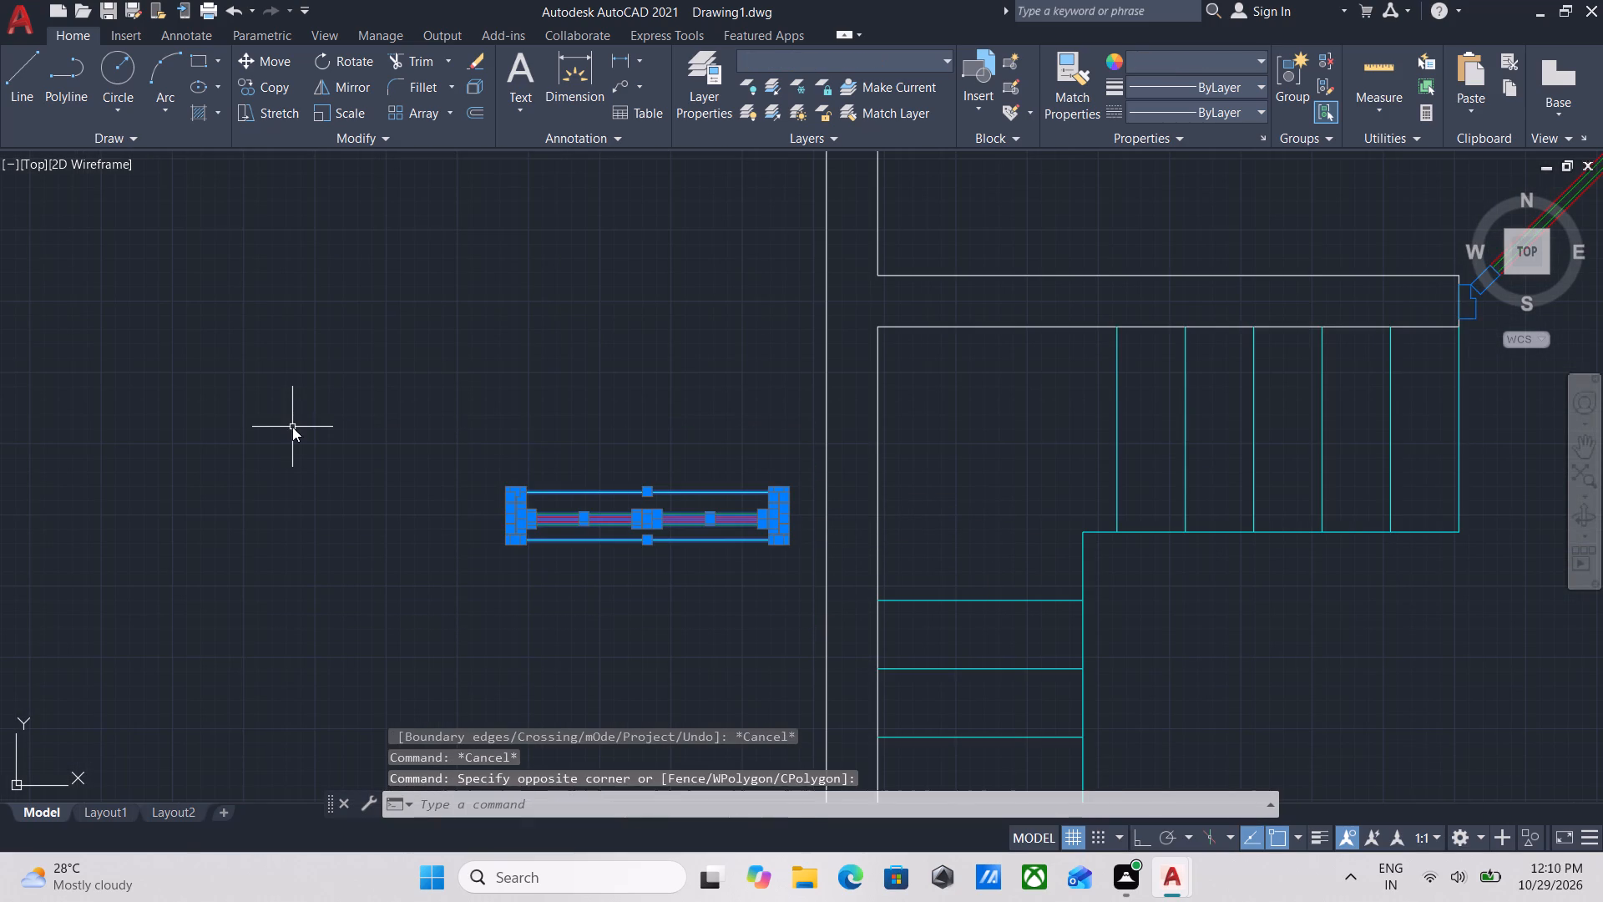
{"action": "key", "text": "Return"}
Rotate the widened frame group 90° about the midpoint of its upper long edge, with ortho on, so it stands vertical.
{"action": "left_click_drag", "start_coordinate": [759, 642], "coordinate": [740, 606]}
{"action": "left_click", "coordinate": [605, 495]}
{"action": "middle_click_drag", "start_coordinate": [614, 506], "coordinate": [569, 629]}
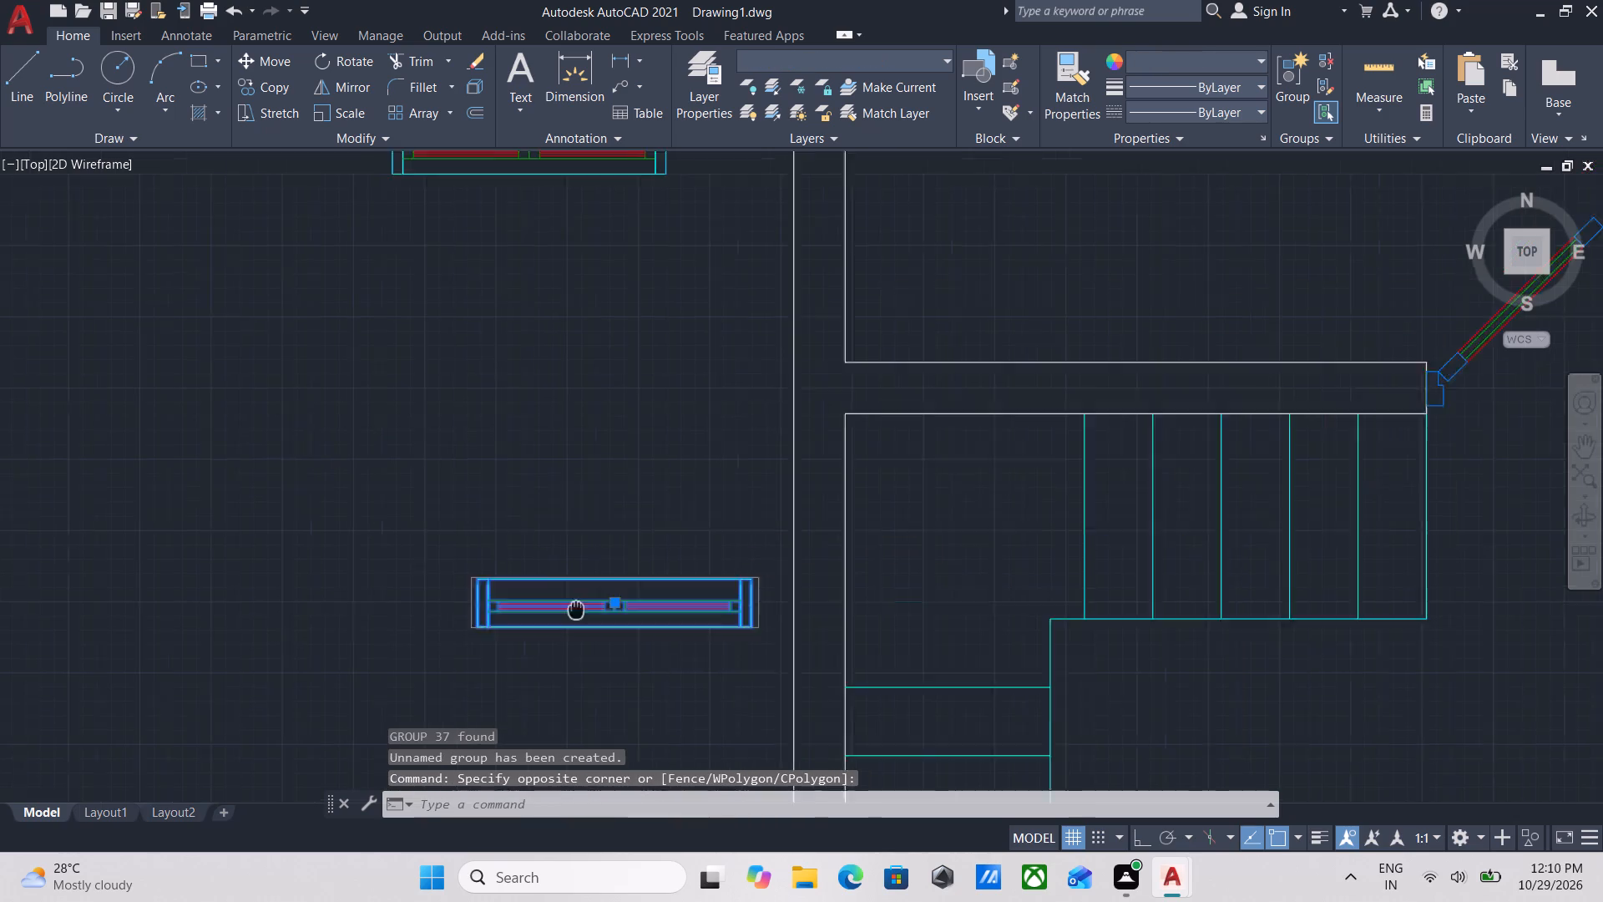
{"action": "middle_click_drag", "start_coordinate": [569, 629], "coordinate": [563, 662]}
{"action": "middle_click_drag", "start_coordinate": [589, 549], "coordinate": [563, 632]}
{"action": "scroll", "coordinate": [565, 630], "scroll_direction": "down", "scroll_amount": 1}
{"action": "middle_click_drag", "start_coordinate": [565, 630], "coordinate": [574, 567]}
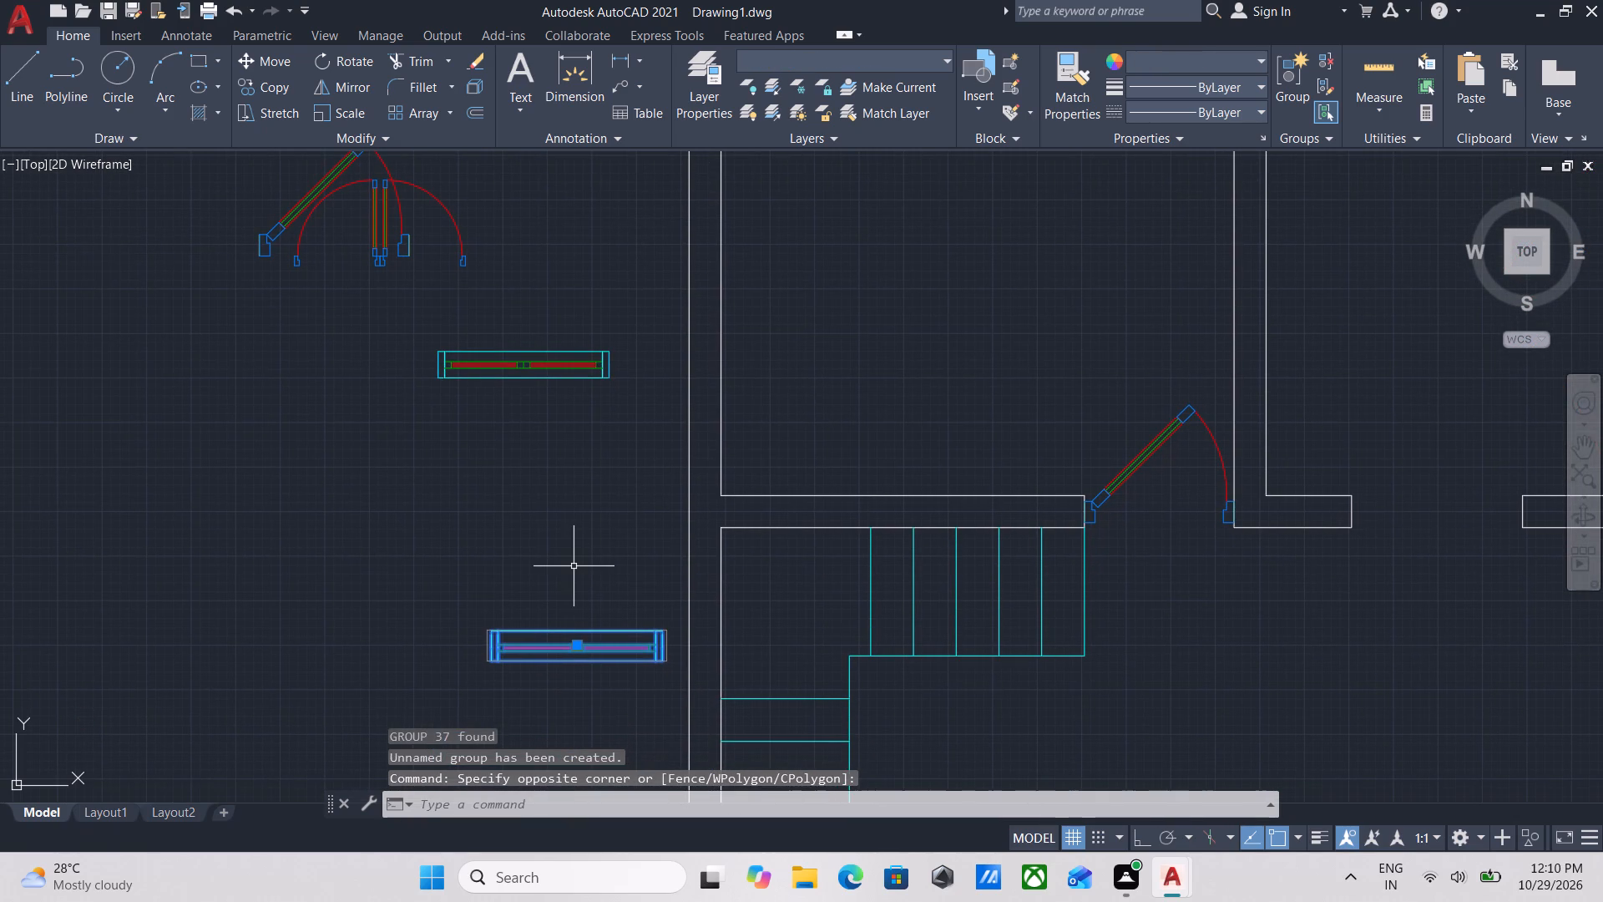
{"action": "middle_click_drag", "start_coordinate": [574, 566], "coordinate": [571, 613]}
{"action": "scroll", "coordinate": [574, 566], "scroll_direction": "down", "scroll_amount": 1}
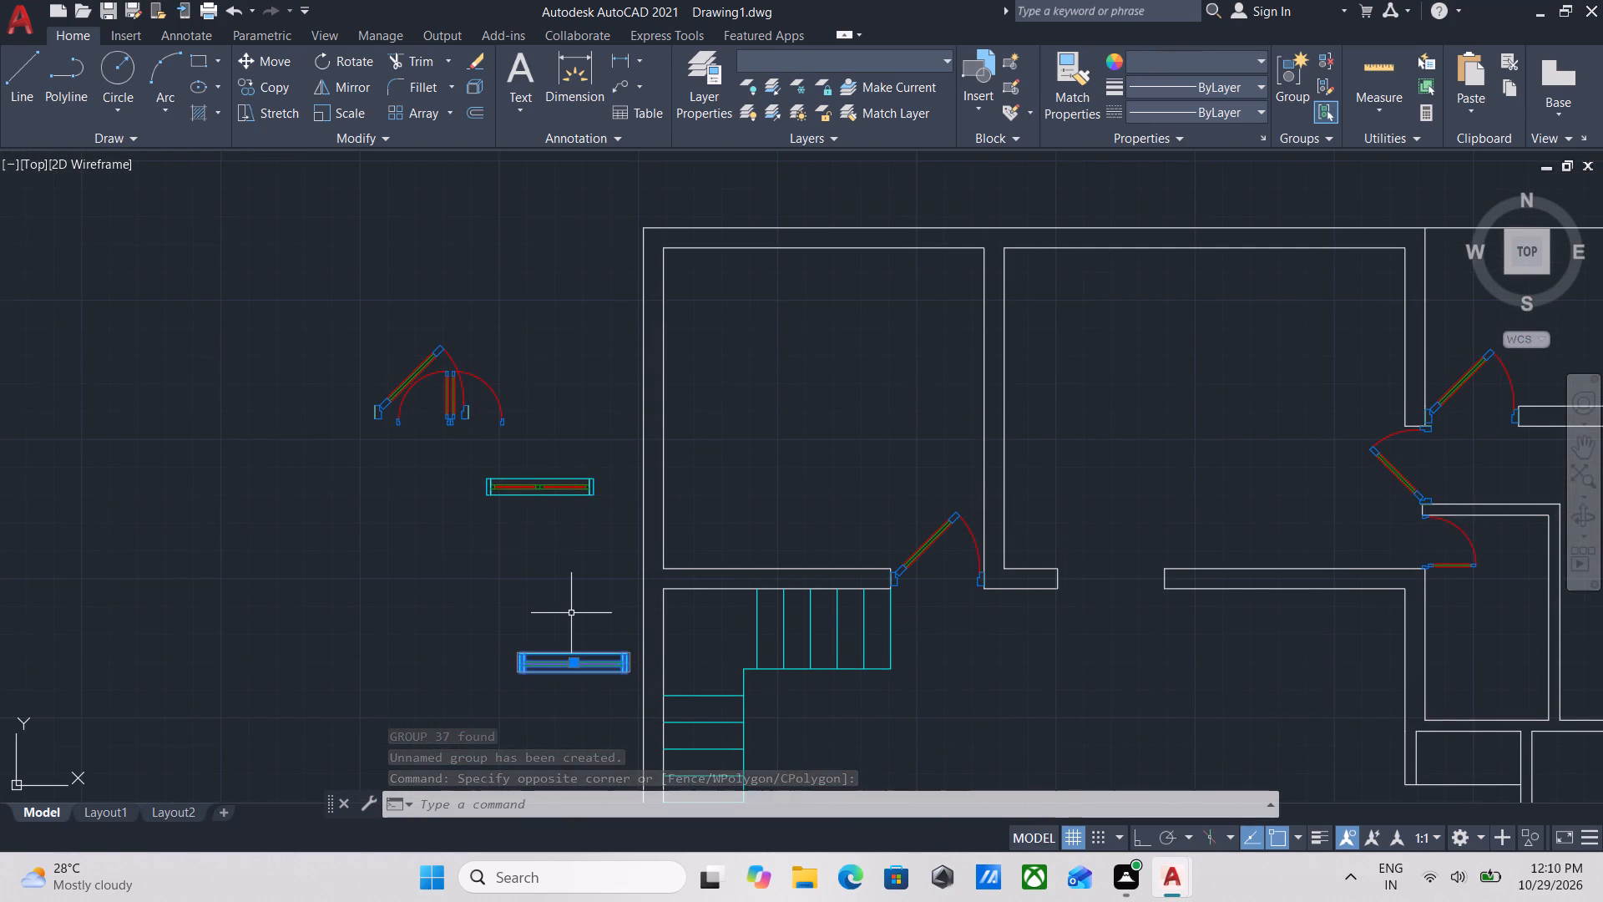
{"action": "key", "text": "r"}
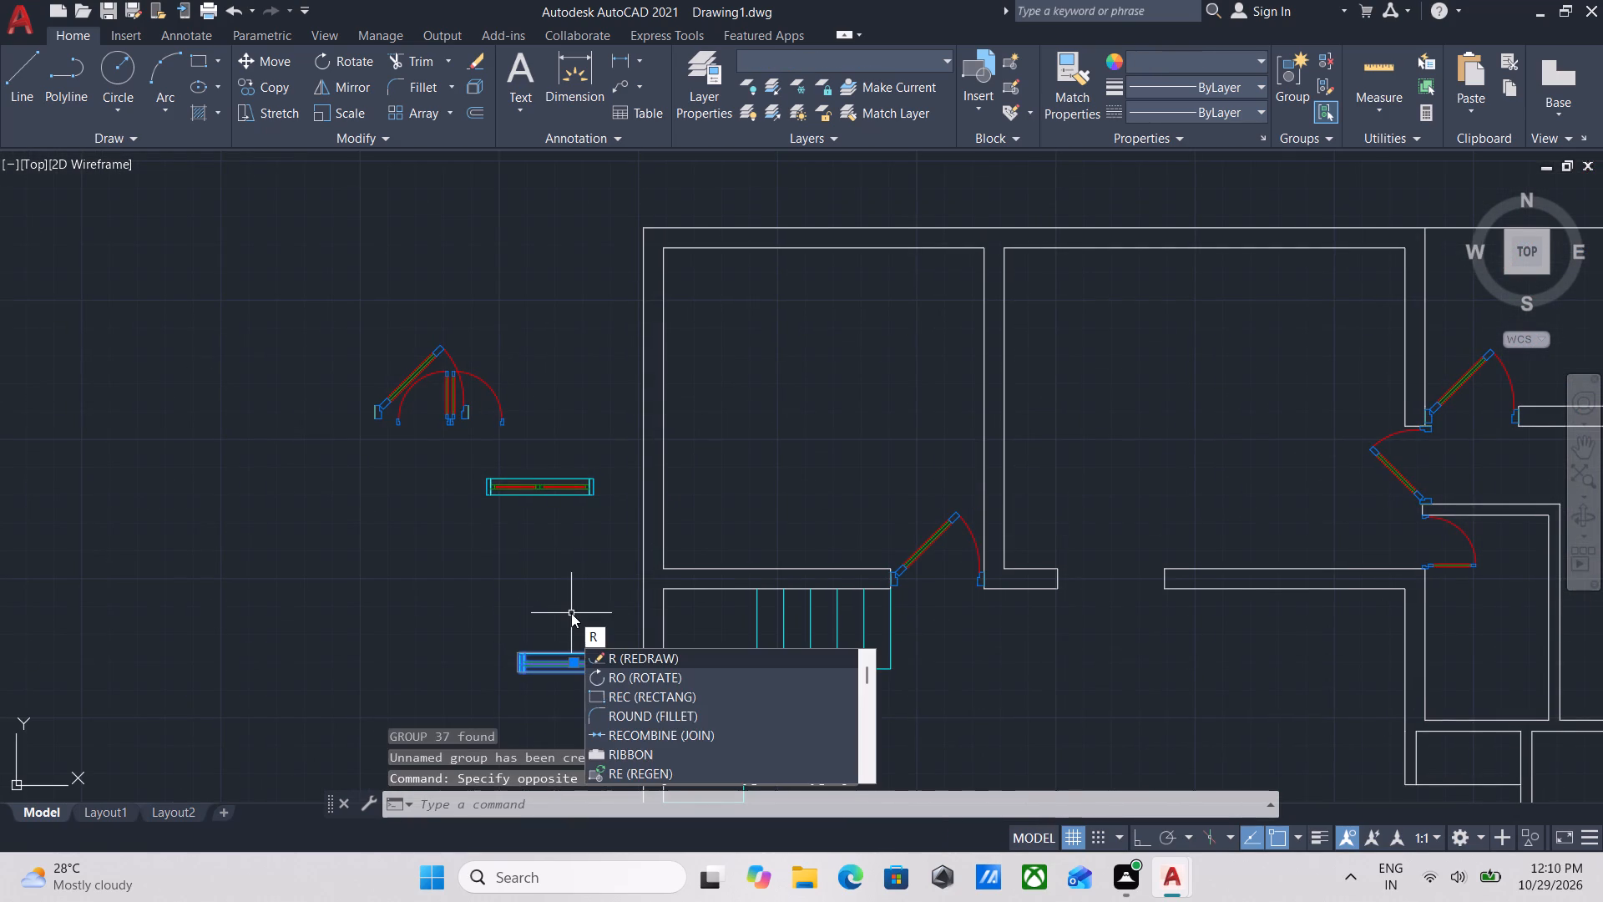
{"action": "key", "text": "o"}
{"action": "key", "text": "Return"}
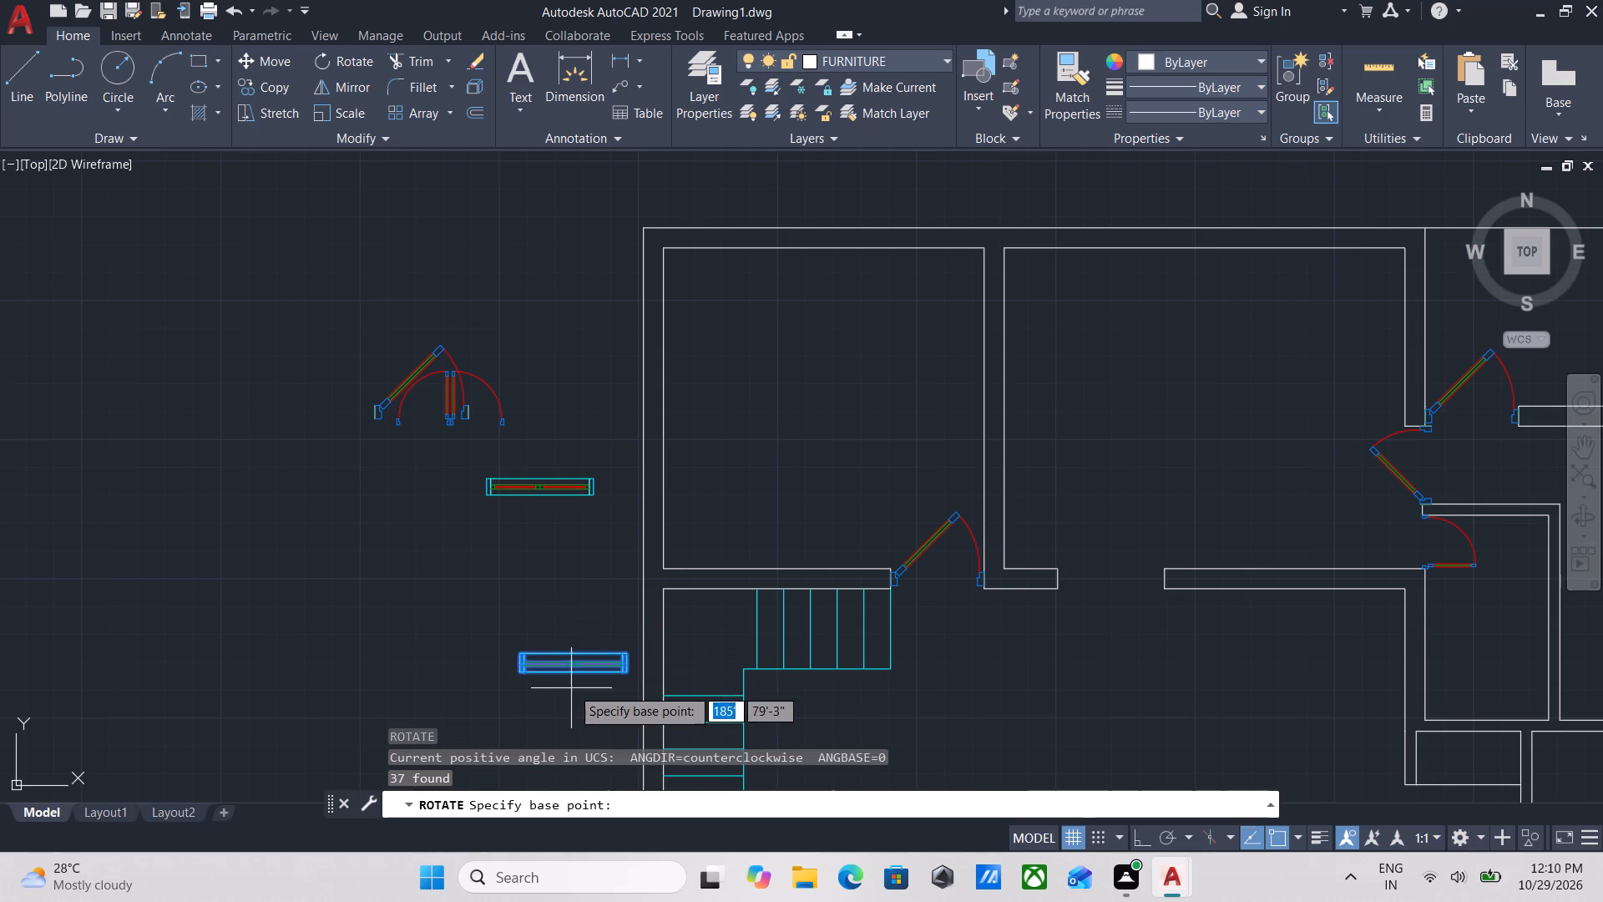
{"action": "scroll", "coordinate": [569, 655], "scroll_direction": "up", "scroll_amount": 3}
{"action": "left_click", "coordinate": [590, 656]}
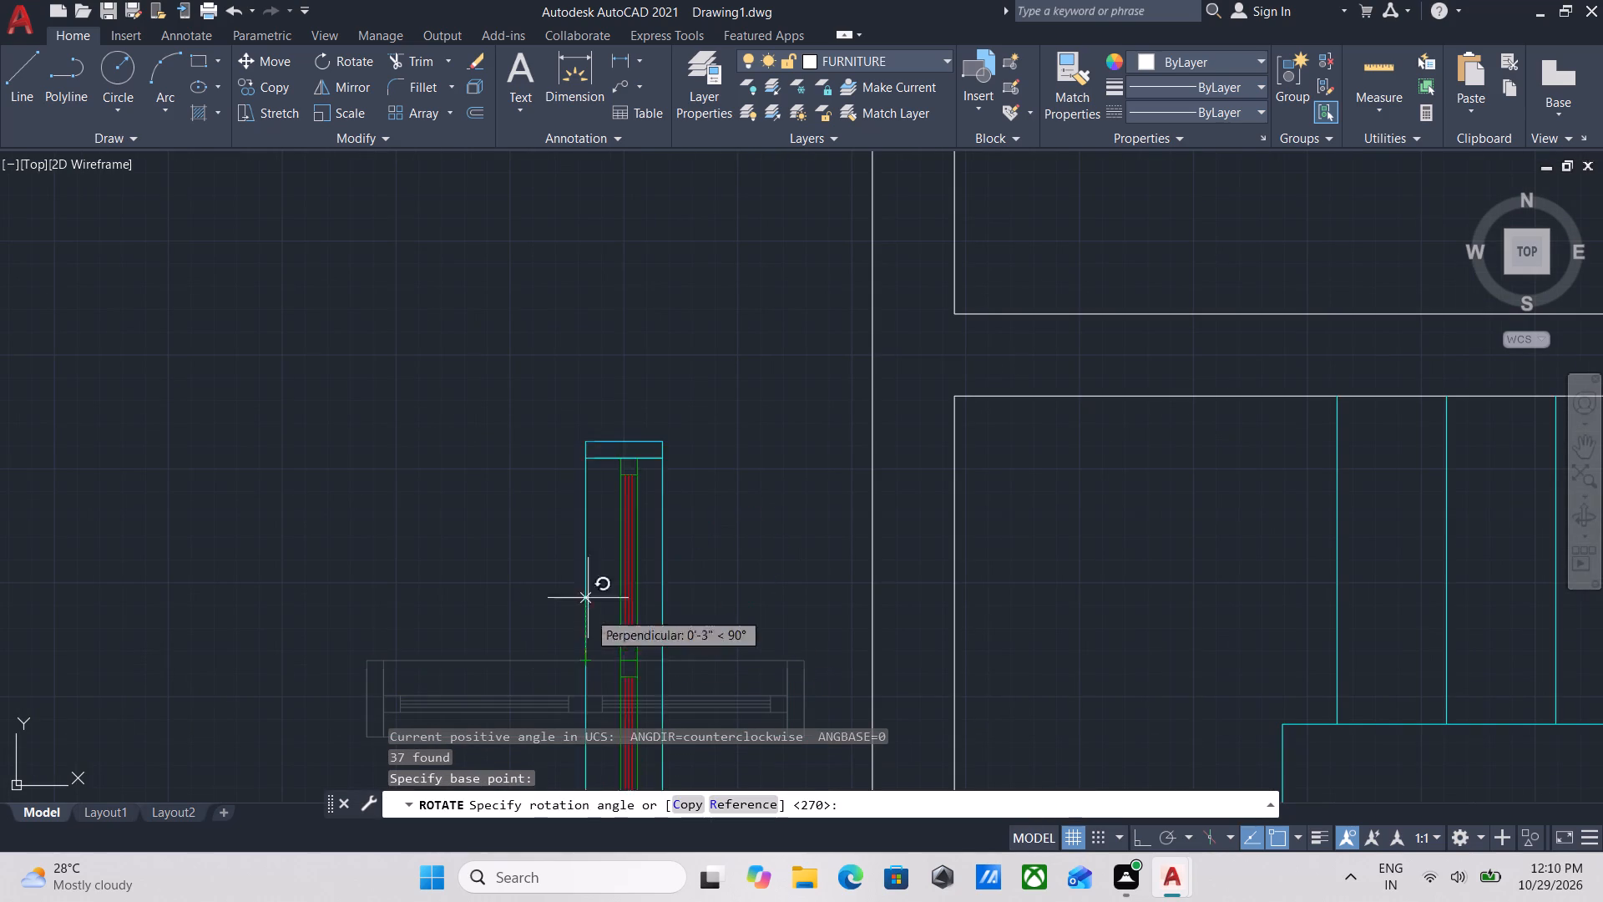
{"action": "key", "text": "F8"}
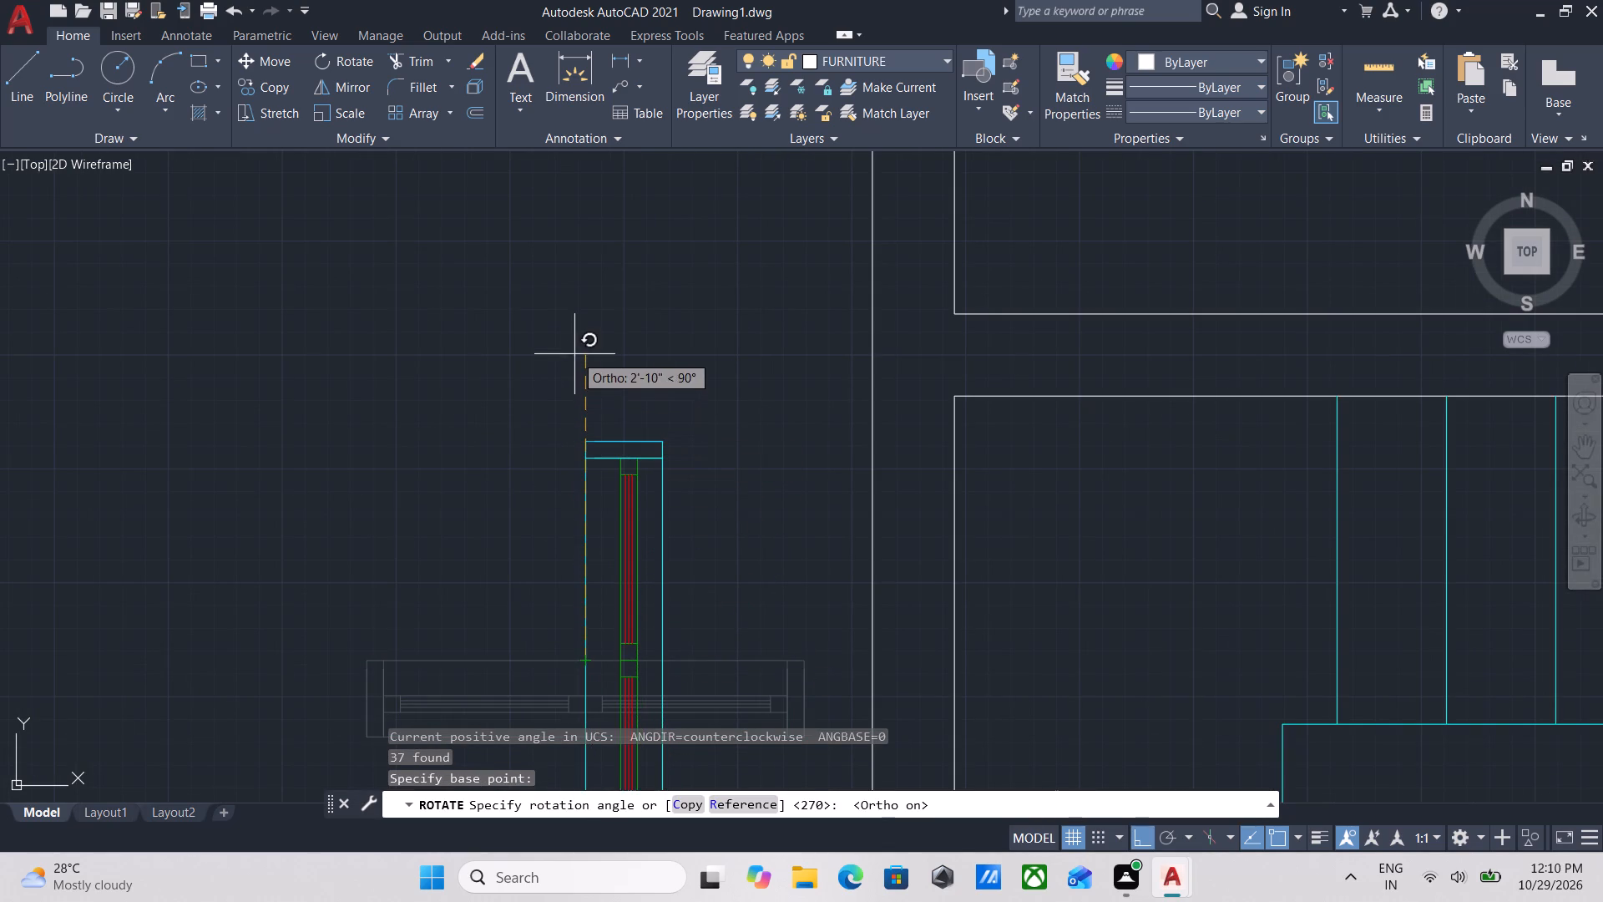
{"action": "left_click", "coordinate": [574, 352]}
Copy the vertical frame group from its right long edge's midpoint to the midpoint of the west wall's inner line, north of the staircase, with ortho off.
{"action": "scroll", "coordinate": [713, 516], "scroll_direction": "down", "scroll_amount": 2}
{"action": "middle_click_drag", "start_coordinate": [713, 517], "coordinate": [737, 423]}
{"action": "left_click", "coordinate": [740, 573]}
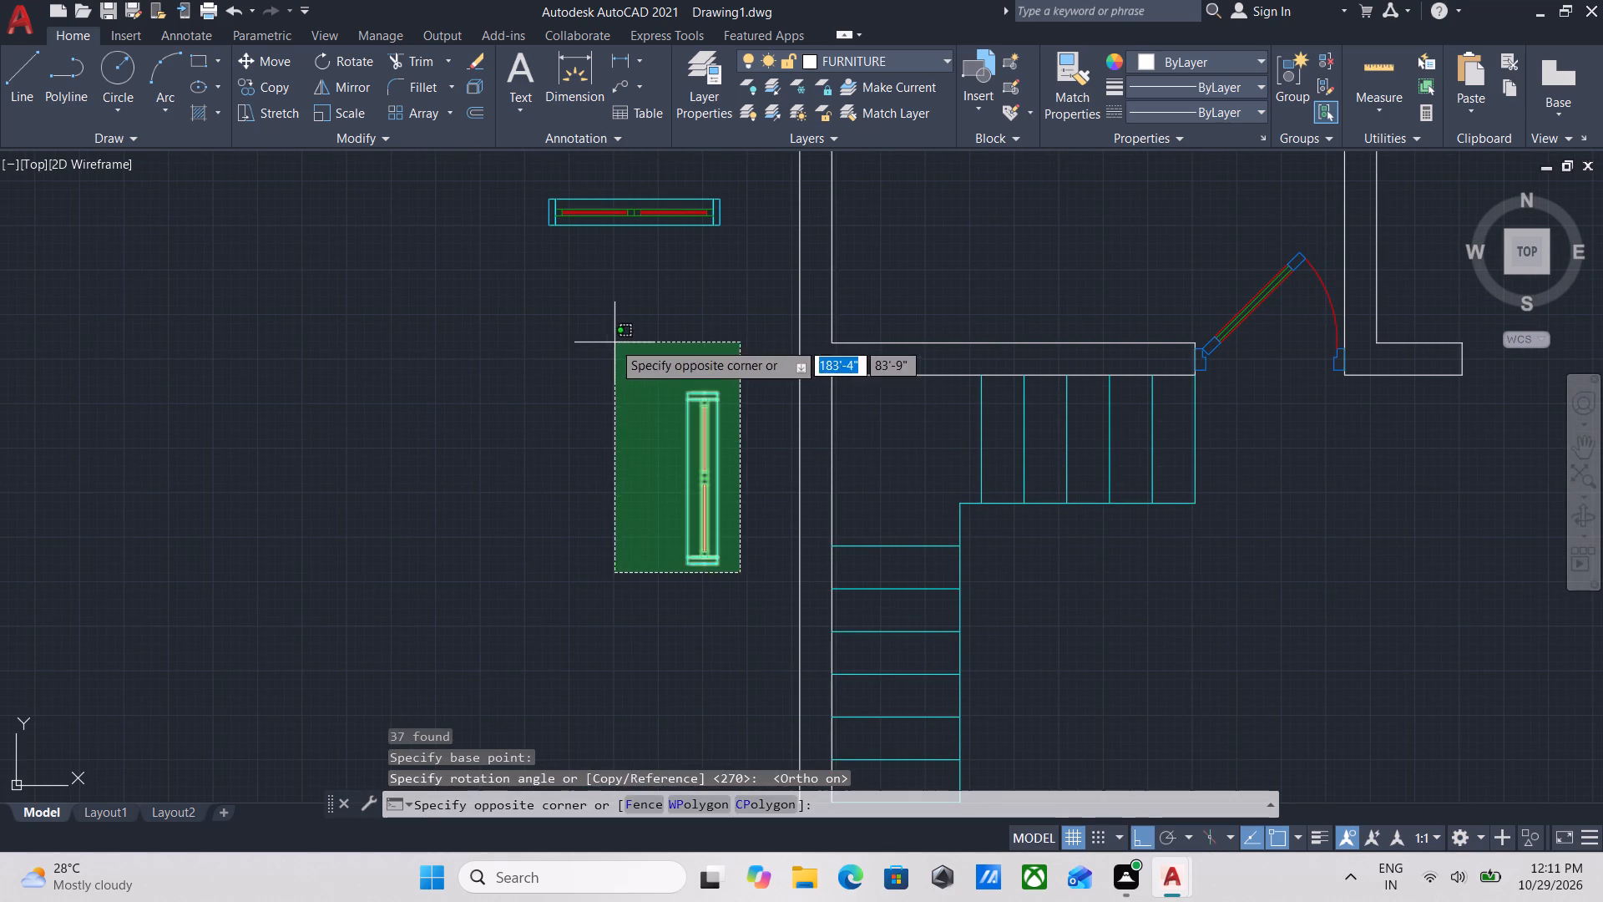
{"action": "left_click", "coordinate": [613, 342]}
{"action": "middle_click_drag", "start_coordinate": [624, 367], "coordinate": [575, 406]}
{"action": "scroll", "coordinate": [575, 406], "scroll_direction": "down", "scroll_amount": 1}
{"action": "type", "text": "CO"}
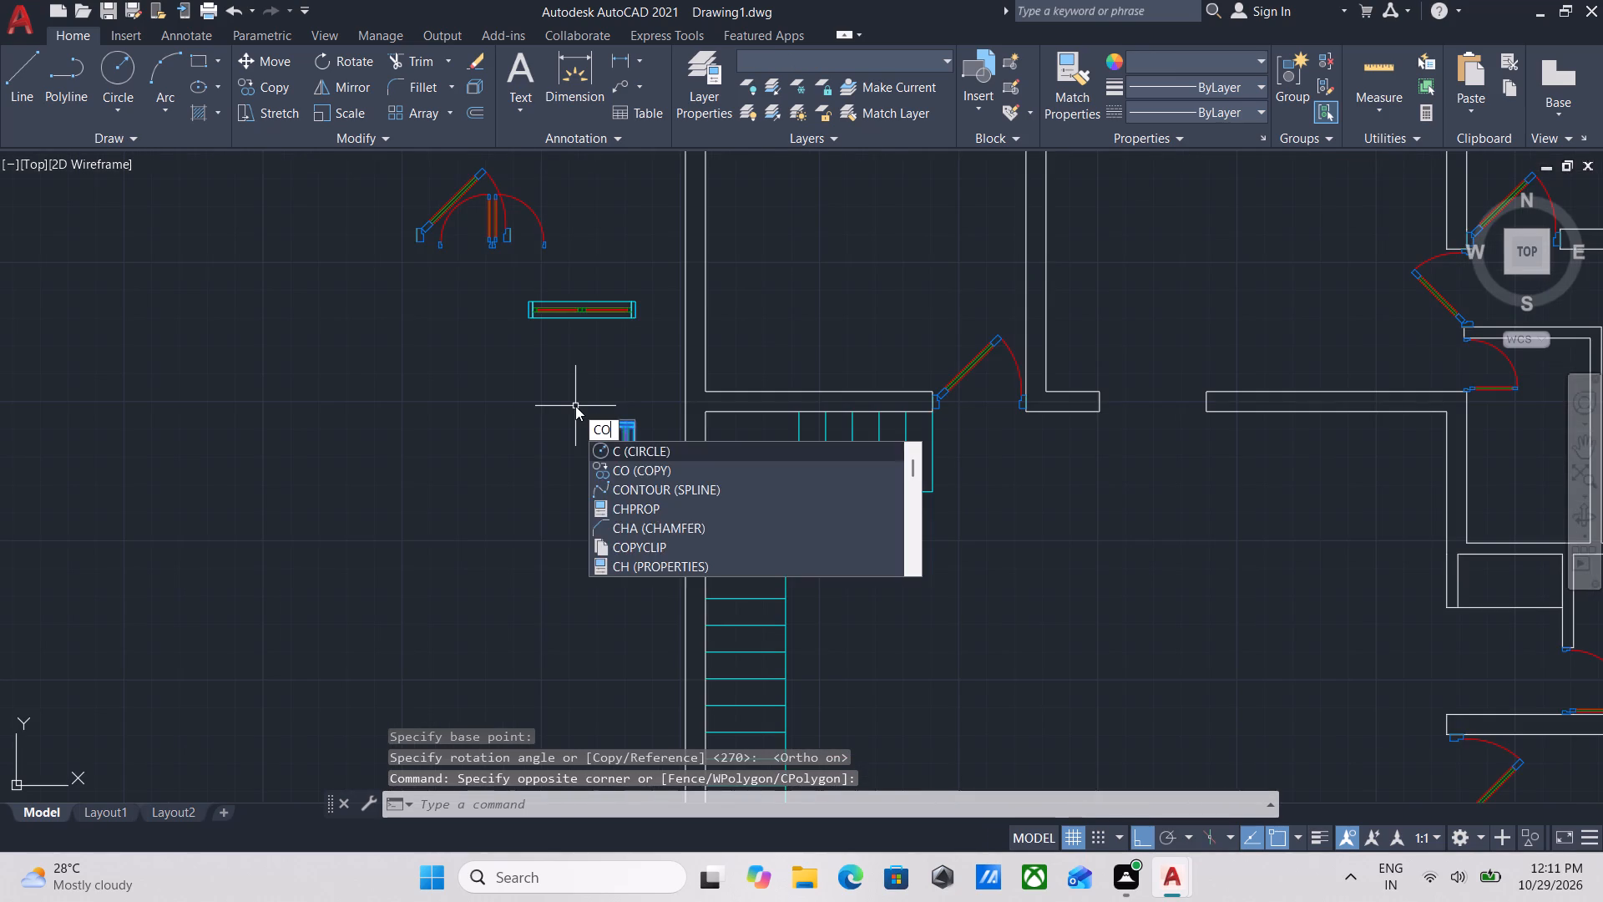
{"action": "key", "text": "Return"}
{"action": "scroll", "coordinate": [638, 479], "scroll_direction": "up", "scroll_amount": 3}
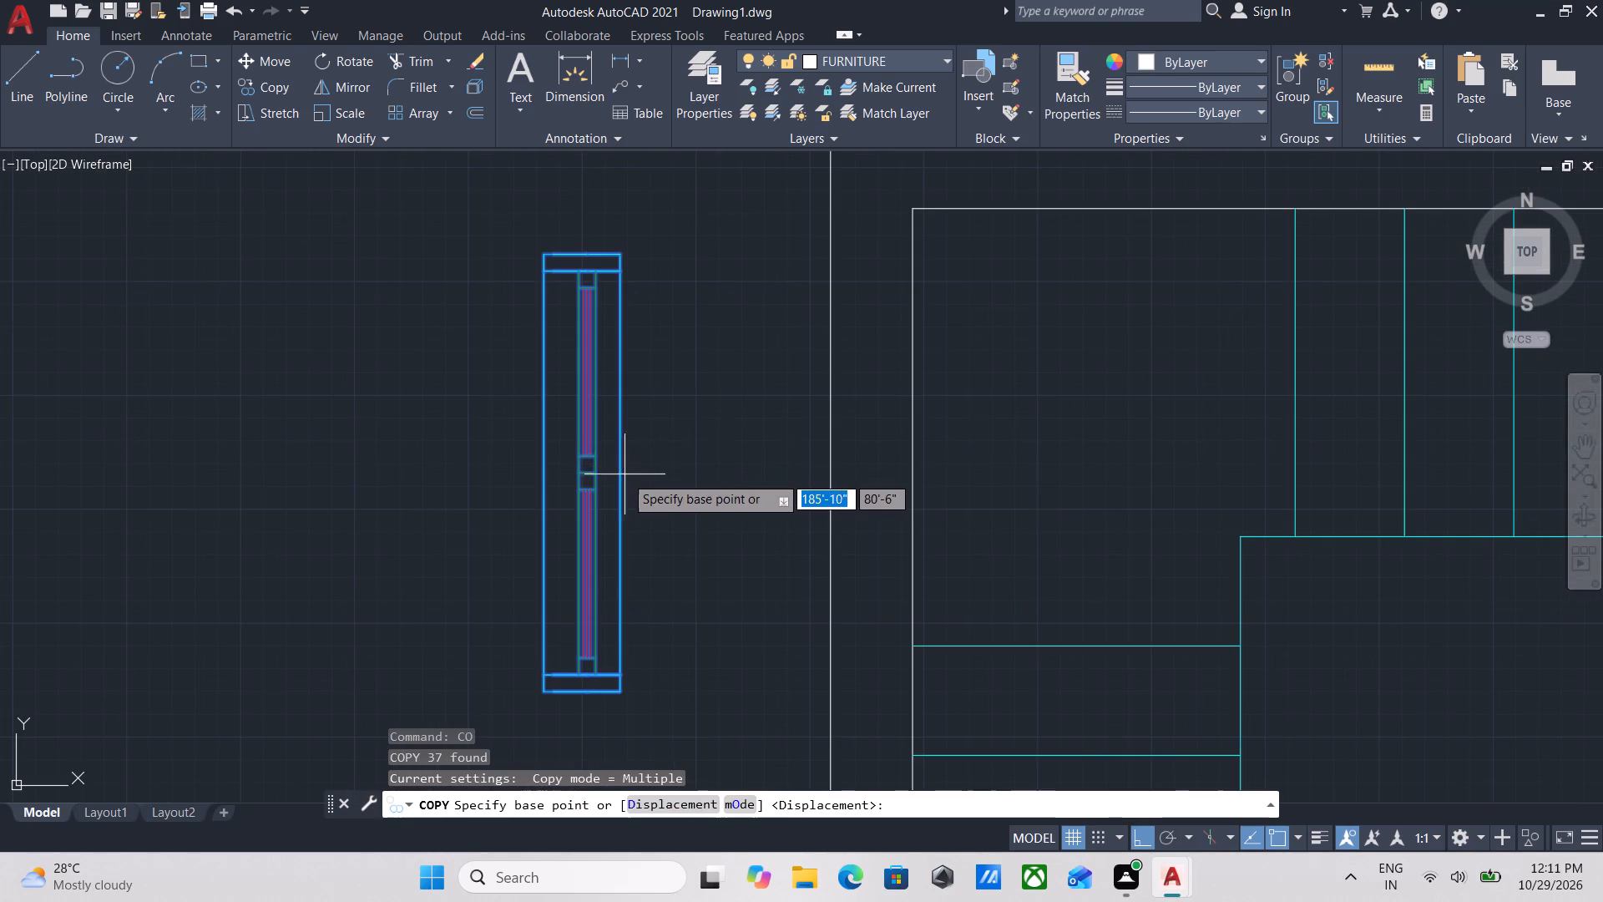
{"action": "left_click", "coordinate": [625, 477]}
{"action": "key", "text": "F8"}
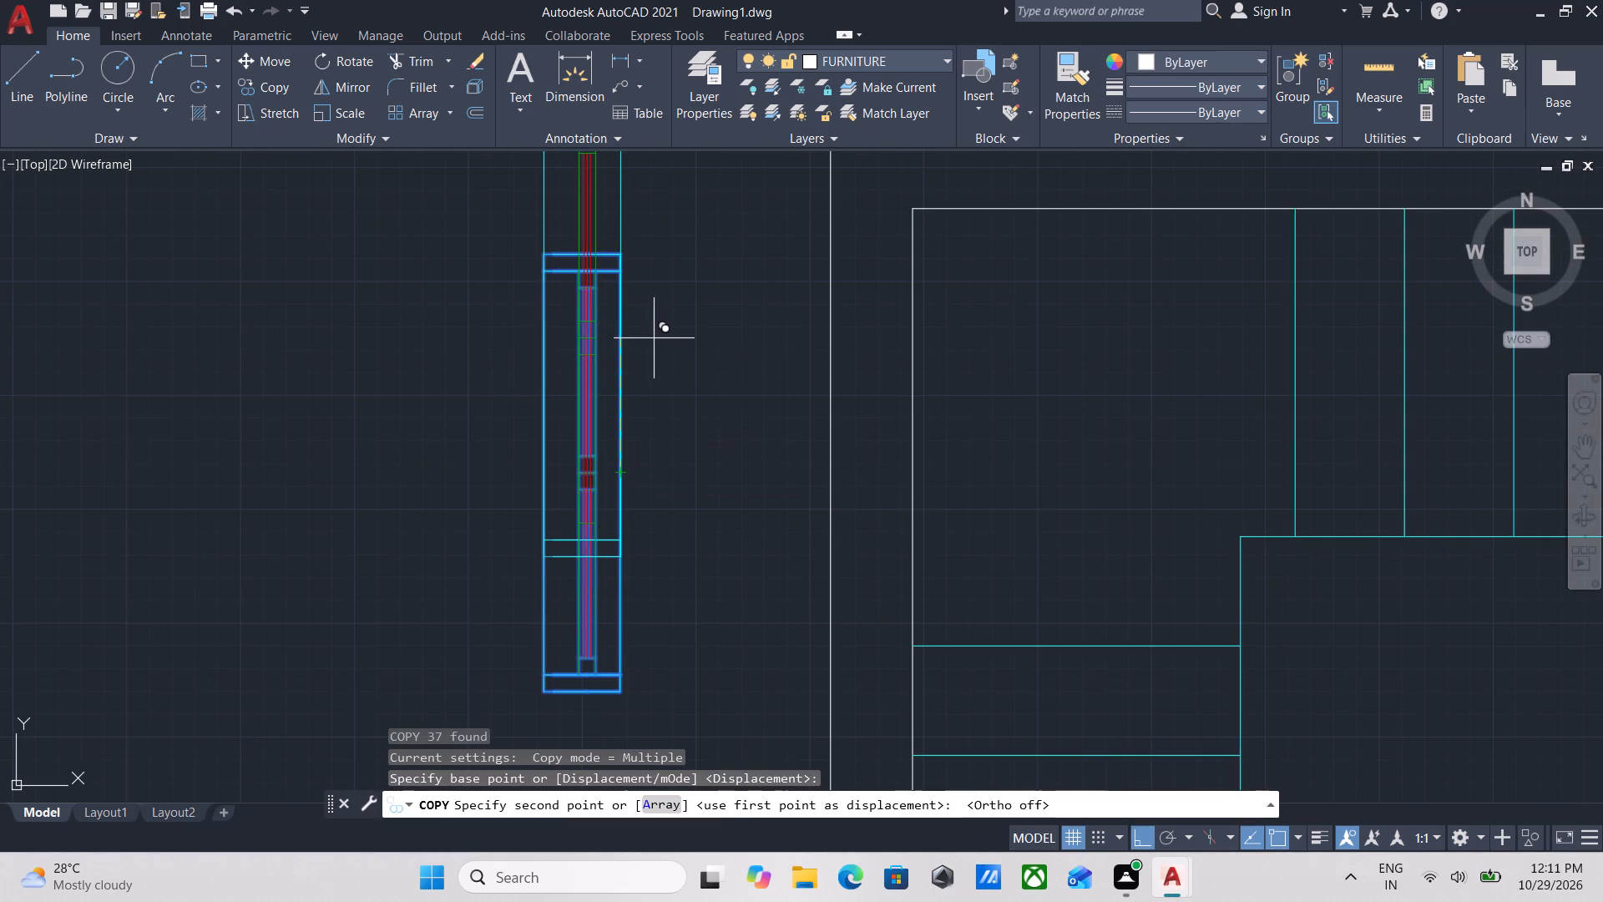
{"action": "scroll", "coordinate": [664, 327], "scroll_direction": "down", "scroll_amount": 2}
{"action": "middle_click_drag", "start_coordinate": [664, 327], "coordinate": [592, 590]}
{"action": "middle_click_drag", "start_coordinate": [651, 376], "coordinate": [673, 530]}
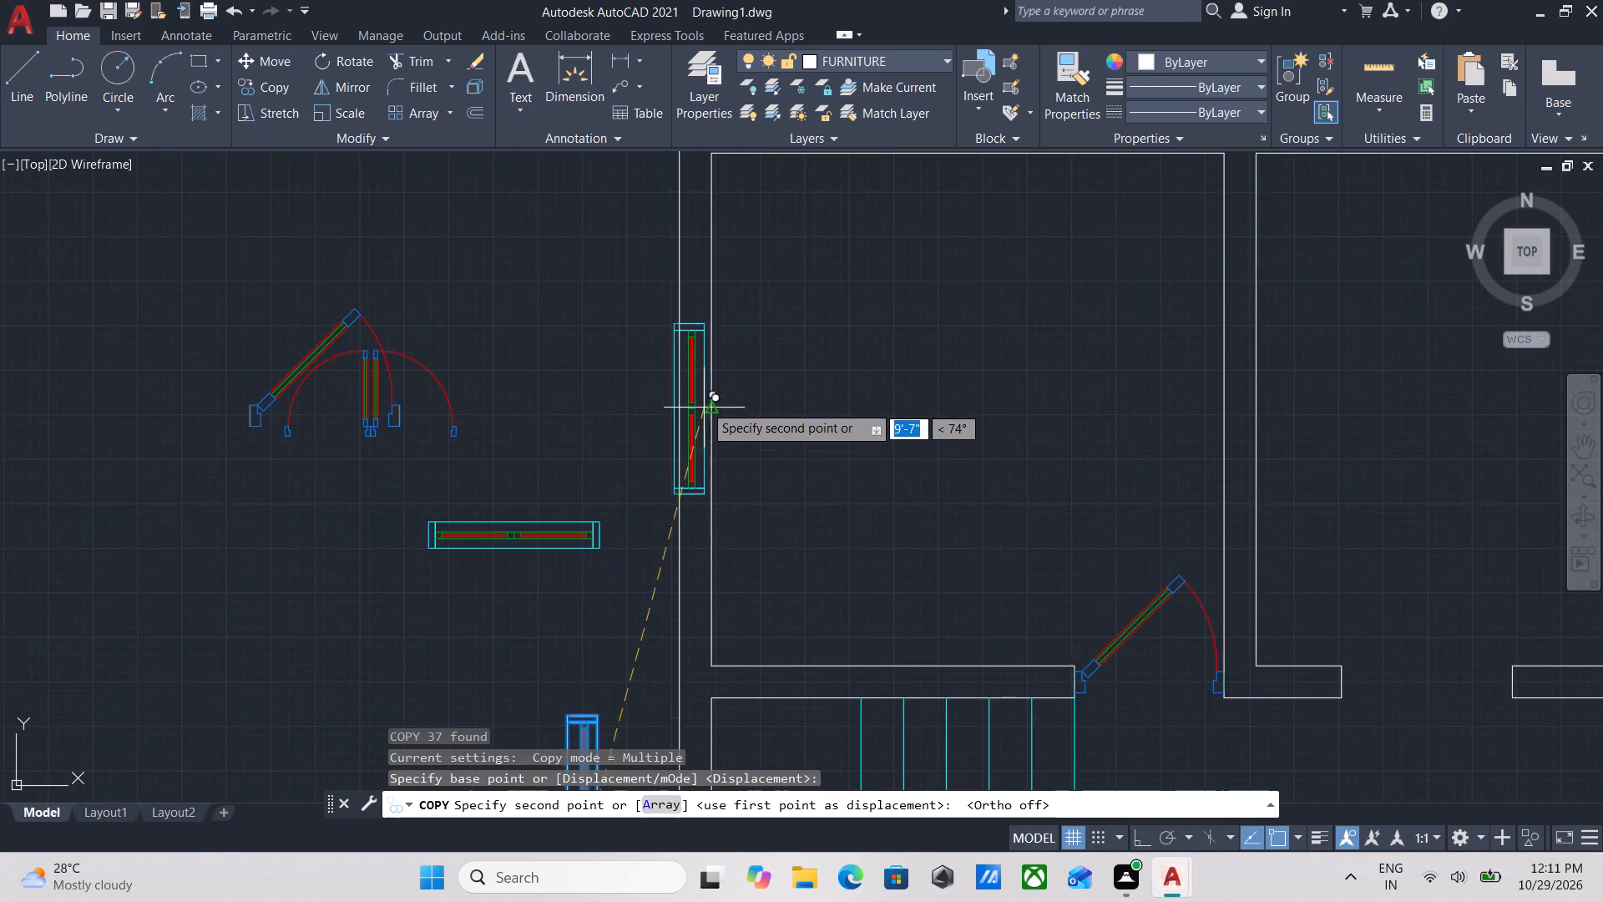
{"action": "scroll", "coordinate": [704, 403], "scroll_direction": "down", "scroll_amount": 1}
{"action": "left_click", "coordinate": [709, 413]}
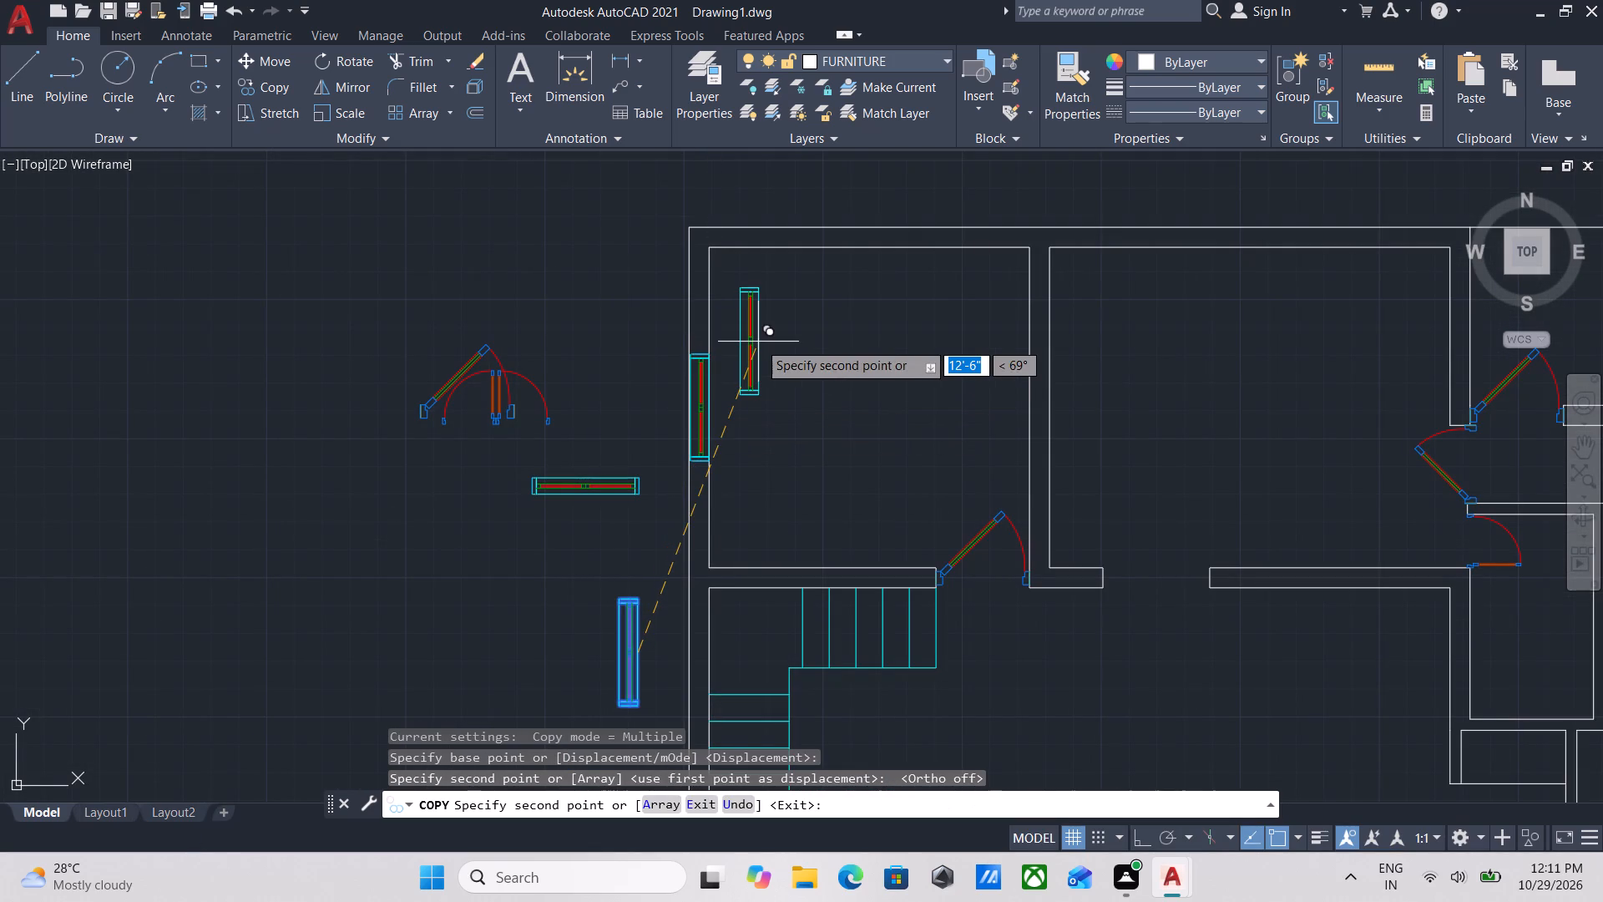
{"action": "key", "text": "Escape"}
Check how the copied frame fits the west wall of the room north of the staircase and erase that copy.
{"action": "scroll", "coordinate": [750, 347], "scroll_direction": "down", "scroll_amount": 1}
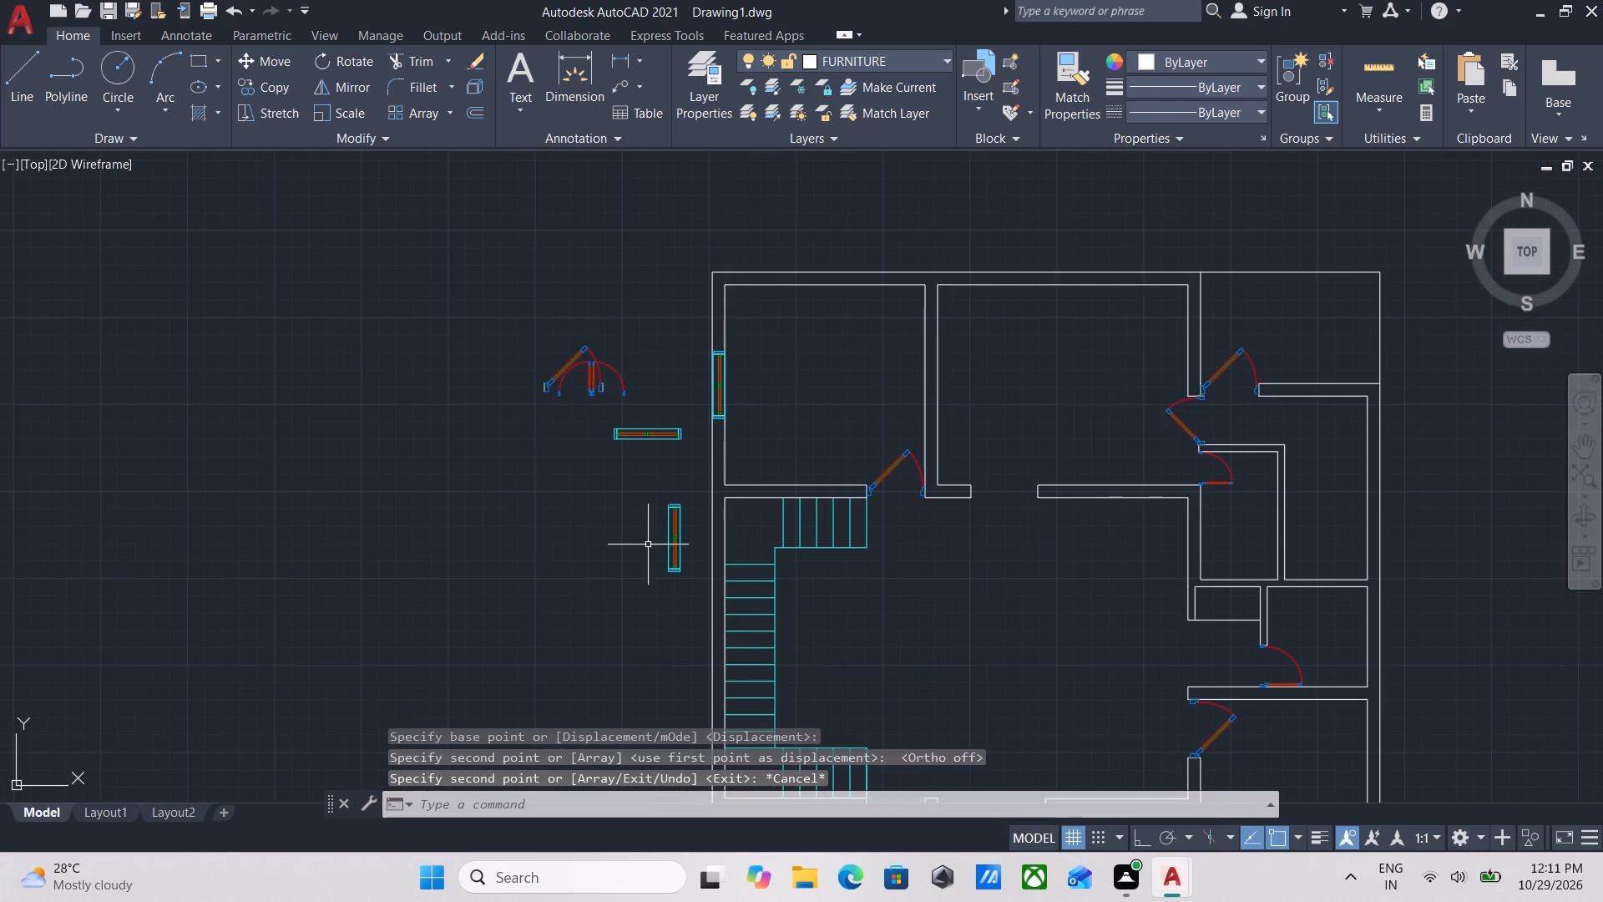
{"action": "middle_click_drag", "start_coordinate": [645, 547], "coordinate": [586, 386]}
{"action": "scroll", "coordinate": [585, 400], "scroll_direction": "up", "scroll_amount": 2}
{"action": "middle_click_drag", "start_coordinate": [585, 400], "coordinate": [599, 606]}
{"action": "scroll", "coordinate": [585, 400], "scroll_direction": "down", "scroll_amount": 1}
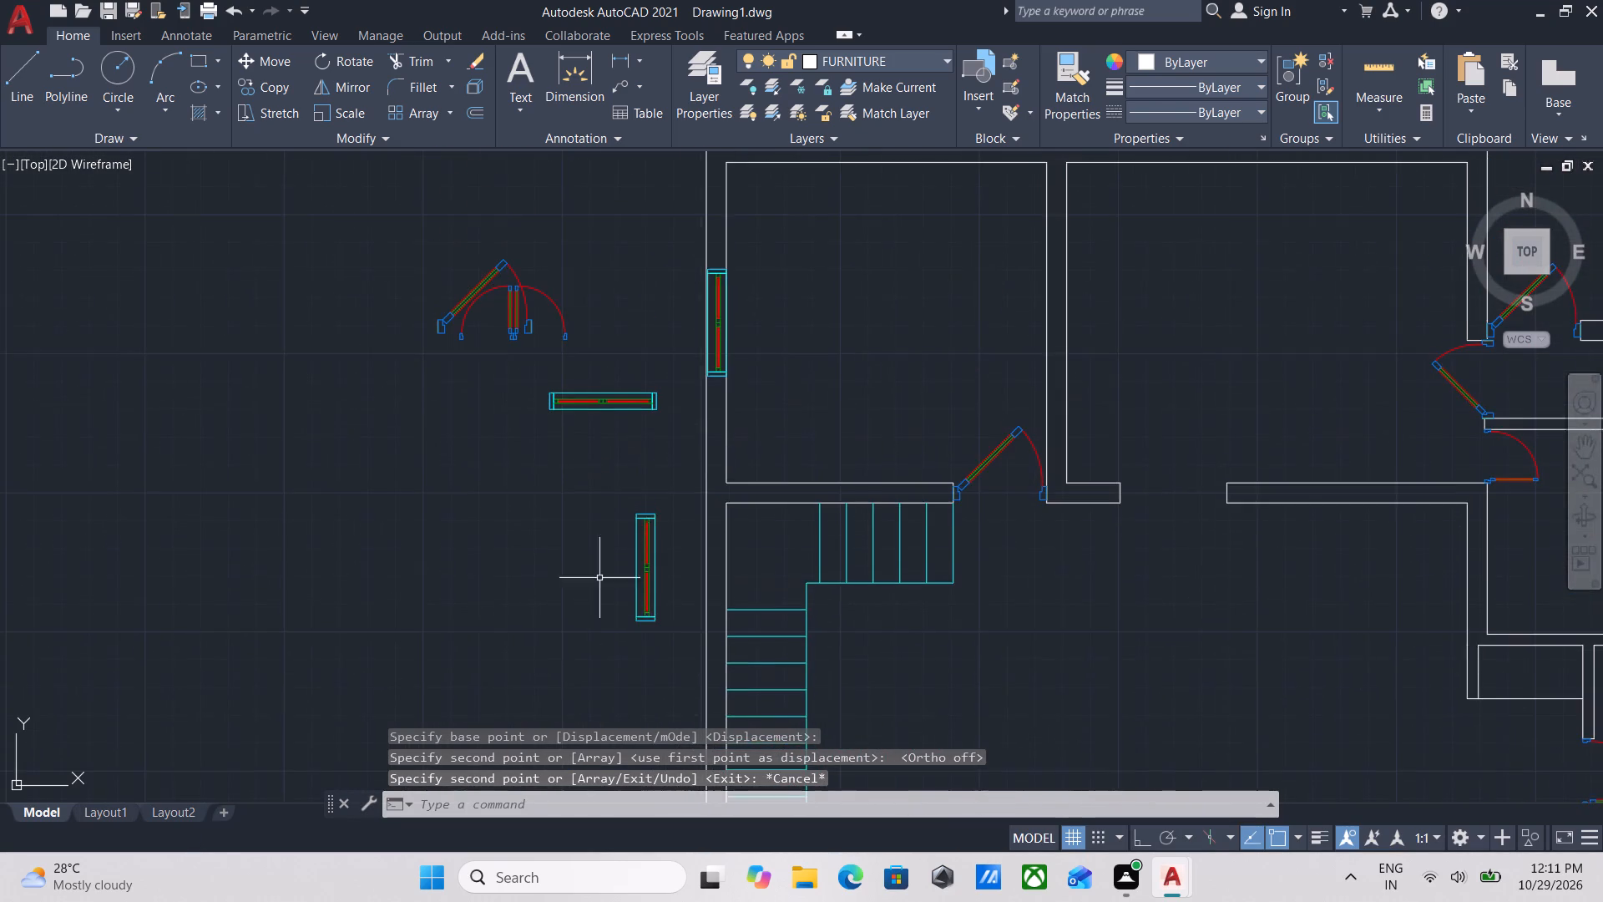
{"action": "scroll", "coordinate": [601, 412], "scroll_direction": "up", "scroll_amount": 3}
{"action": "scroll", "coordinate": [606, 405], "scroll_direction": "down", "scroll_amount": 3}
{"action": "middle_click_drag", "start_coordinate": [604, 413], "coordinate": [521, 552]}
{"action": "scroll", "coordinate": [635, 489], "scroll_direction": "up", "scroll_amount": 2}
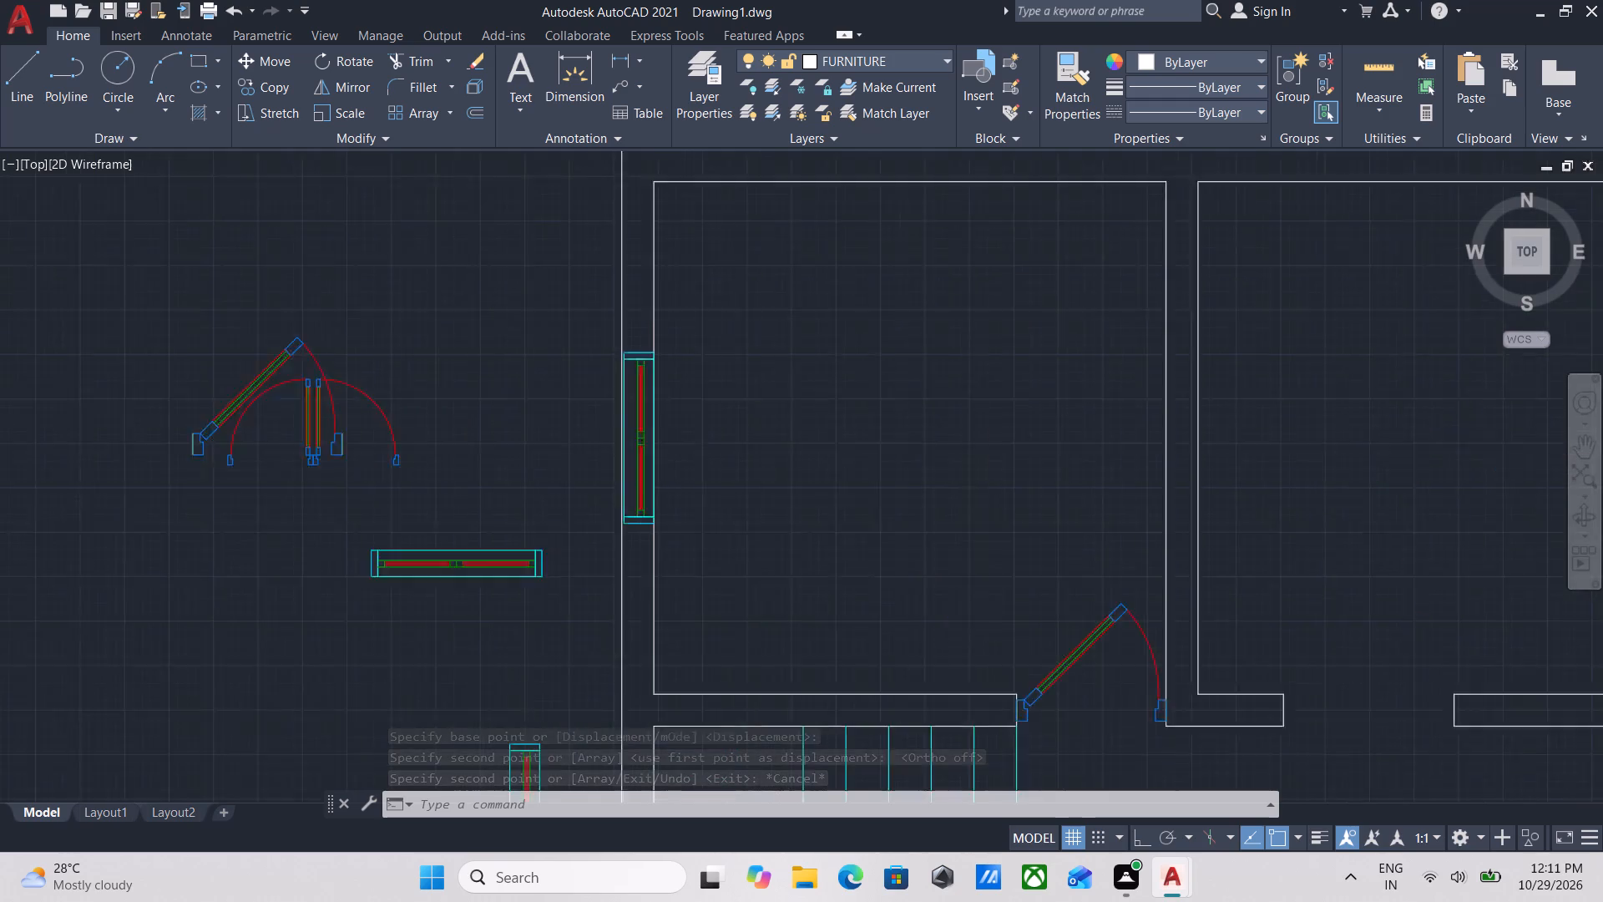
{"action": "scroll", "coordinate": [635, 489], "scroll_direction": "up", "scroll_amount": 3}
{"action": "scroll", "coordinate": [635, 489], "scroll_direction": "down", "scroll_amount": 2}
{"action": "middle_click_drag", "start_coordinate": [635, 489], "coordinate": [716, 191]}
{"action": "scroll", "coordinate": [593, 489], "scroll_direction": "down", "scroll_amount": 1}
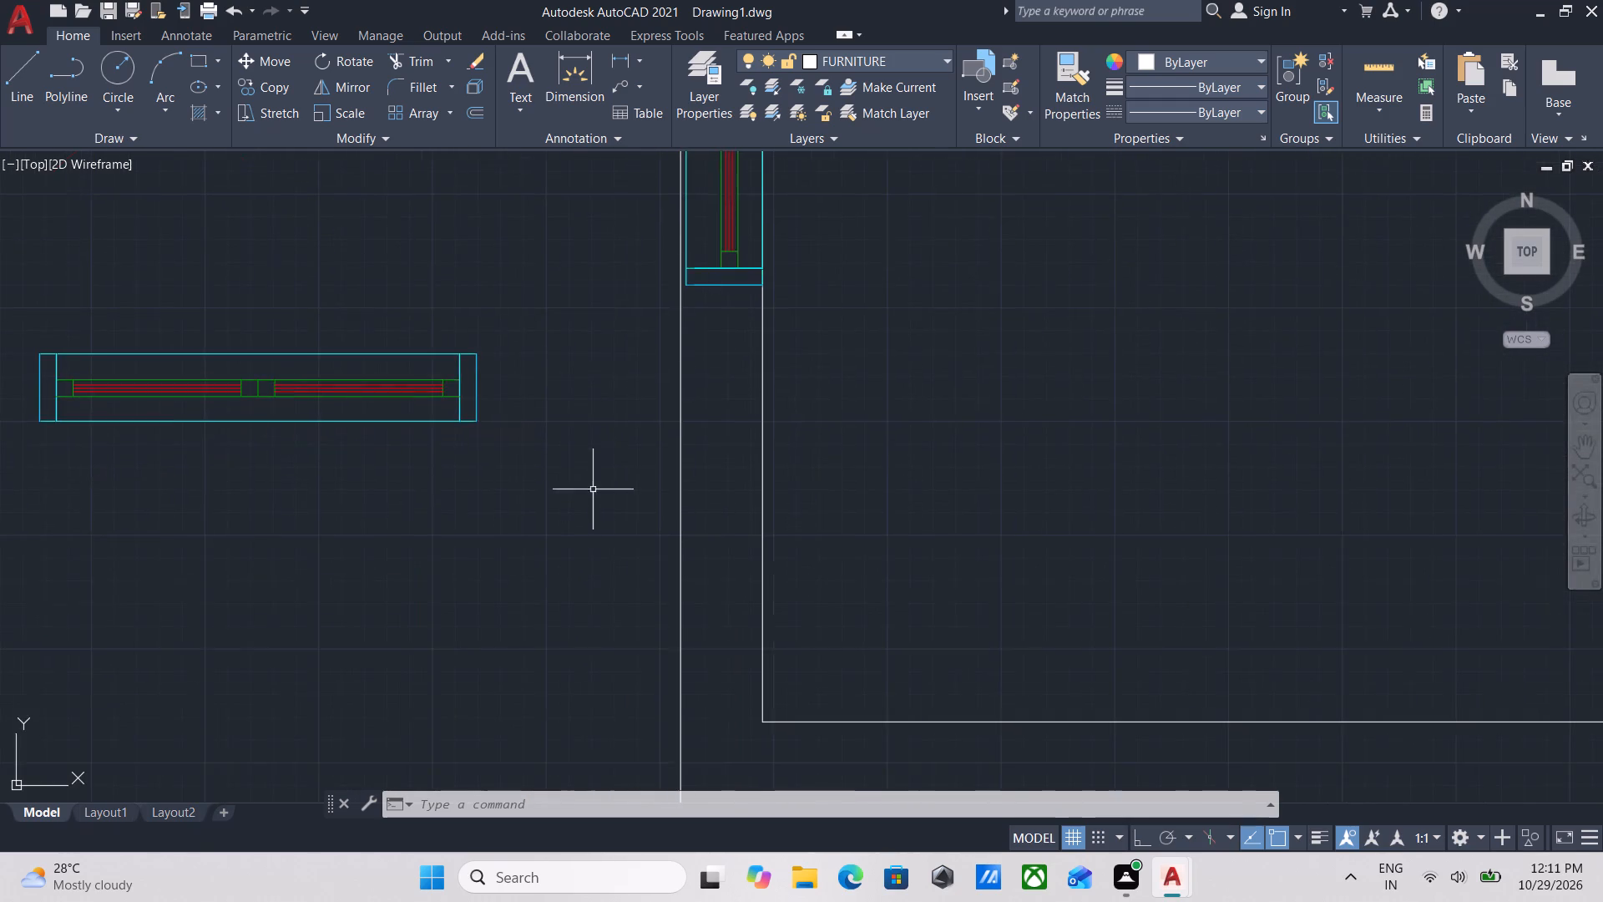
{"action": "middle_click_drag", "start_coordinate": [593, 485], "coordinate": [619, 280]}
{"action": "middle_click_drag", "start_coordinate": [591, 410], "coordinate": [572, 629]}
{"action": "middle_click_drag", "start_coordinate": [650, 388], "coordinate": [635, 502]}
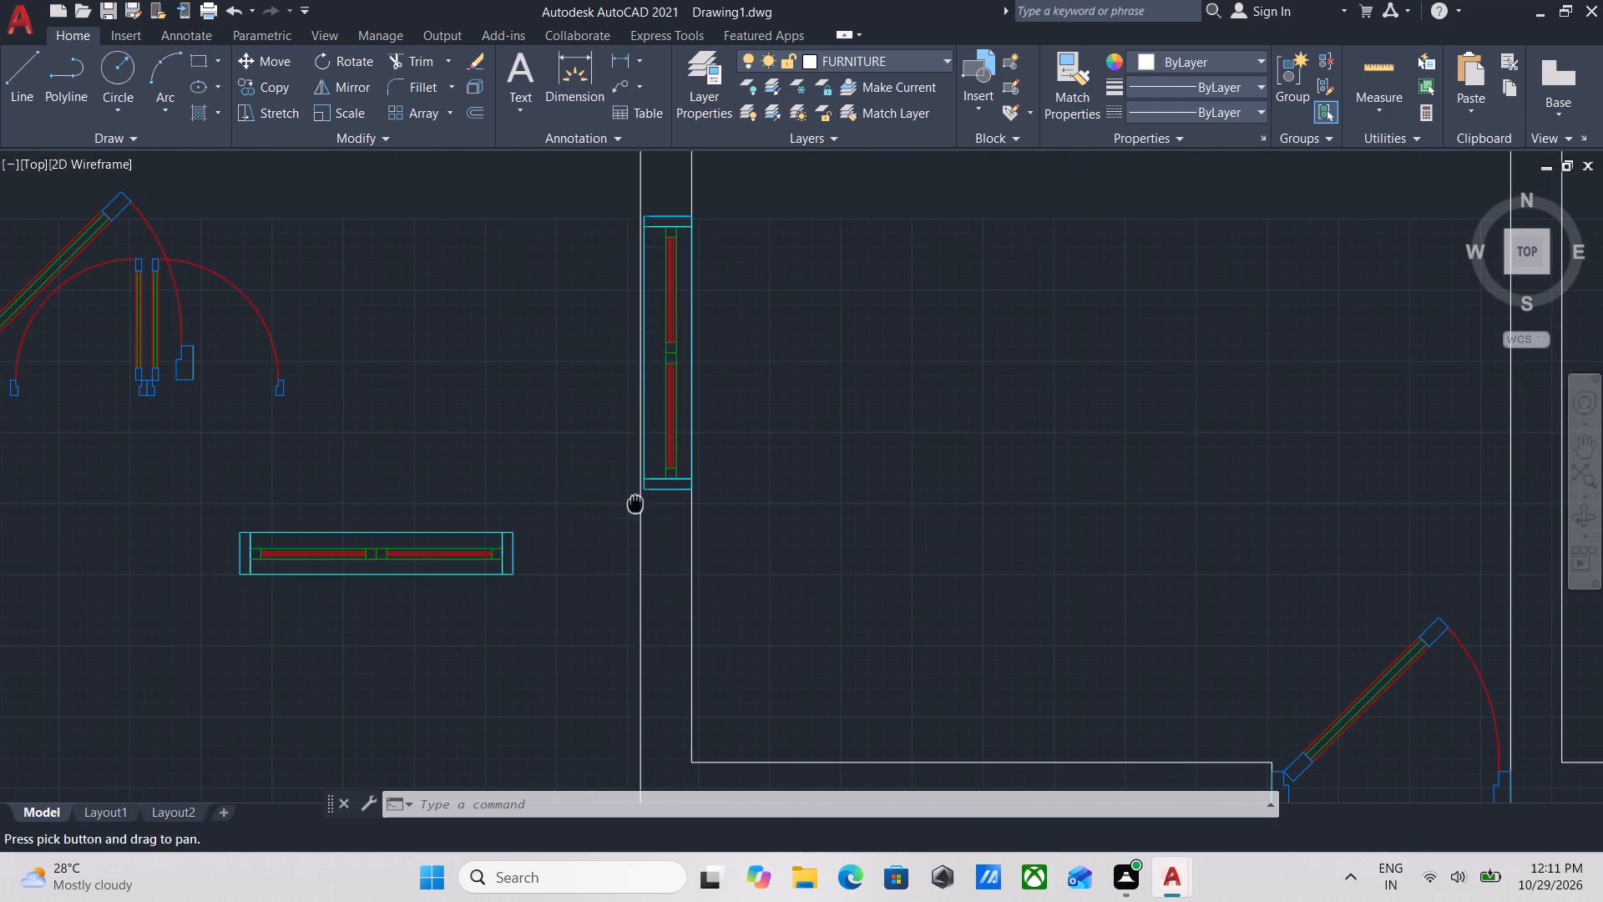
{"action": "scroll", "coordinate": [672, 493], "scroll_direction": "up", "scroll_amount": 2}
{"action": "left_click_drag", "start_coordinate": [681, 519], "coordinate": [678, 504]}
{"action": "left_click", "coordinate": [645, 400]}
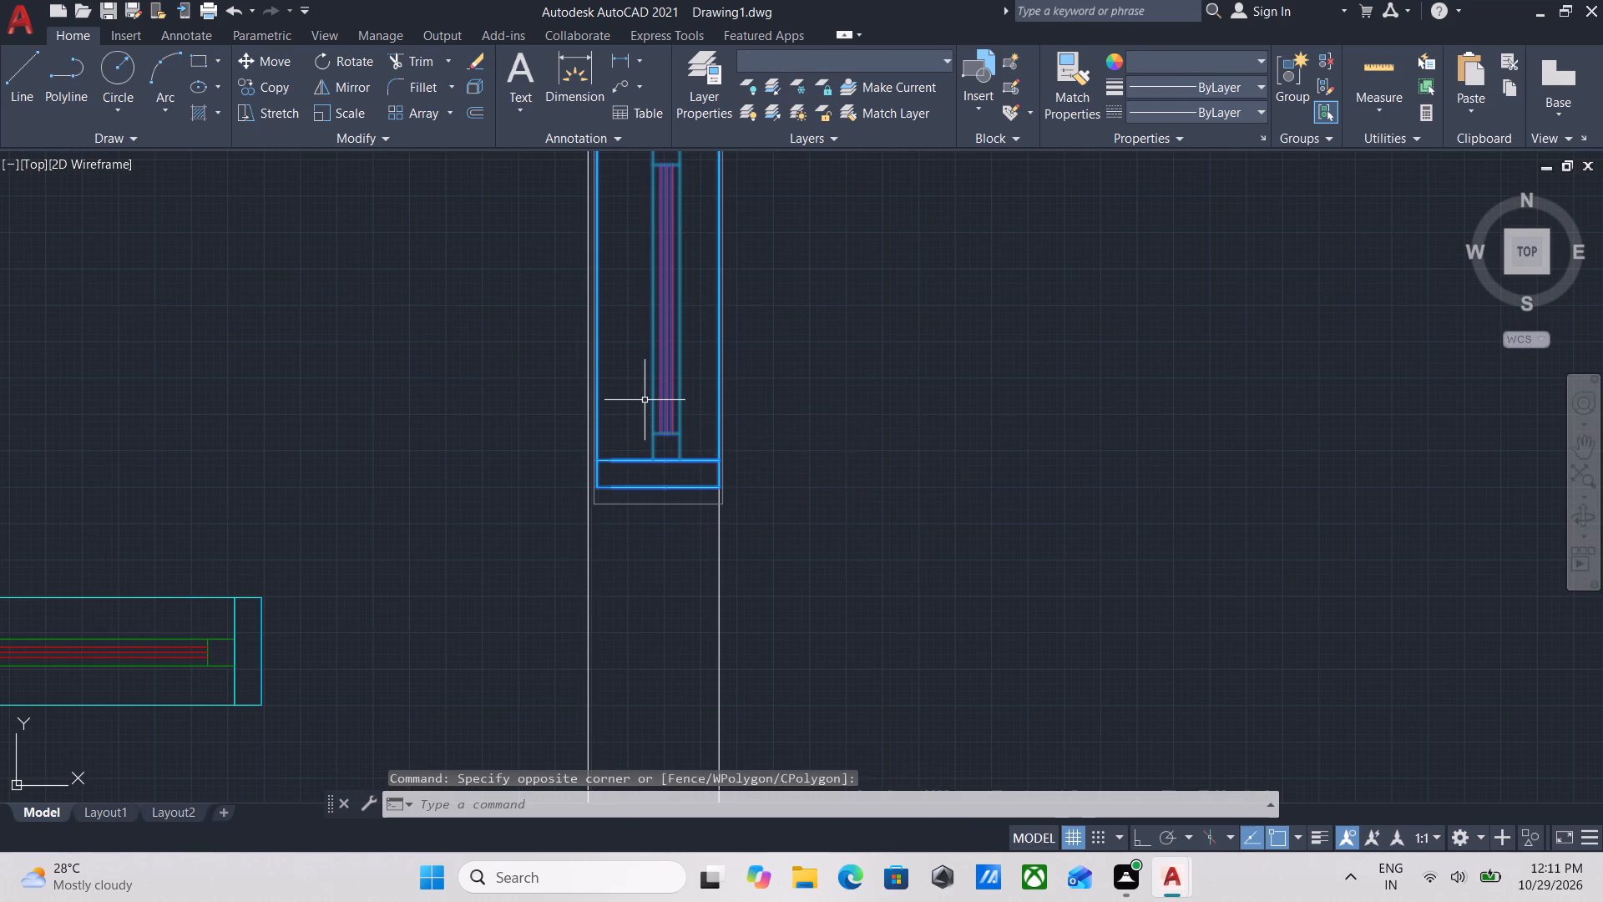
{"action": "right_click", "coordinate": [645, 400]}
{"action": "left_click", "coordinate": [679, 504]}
Copy the vertical frame beside the staircase wall from its right long edge's midpoint to the inner wall line's midpoint in the room north of the stairs.
{"action": "scroll", "coordinate": [22, 396], "scroll_direction": "down", "scroll_amount": 2}
{"action": "middle_click_drag", "start_coordinate": [22, 396], "coordinate": [316, 0]}
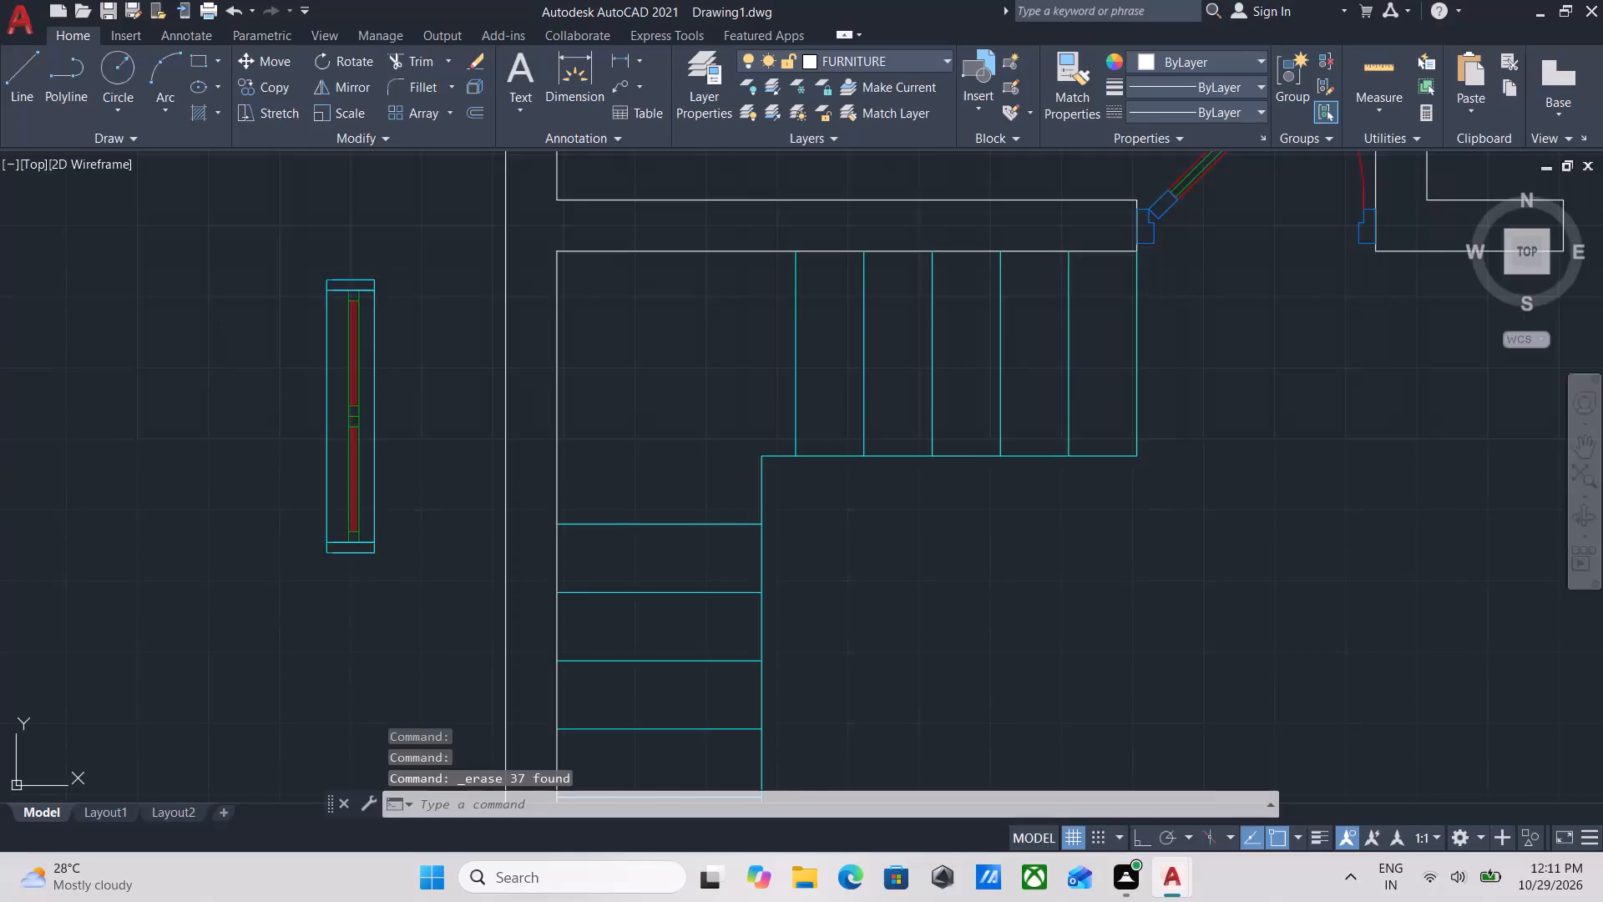
{"action": "scroll", "coordinate": [389, 403], "scroll_direction": "down", "scroll_amount": 1}
{"action": "middle_click_drag", "start_coordinate": [389, 414], "coordinate": [402, 395]}
{"action": "scroll", "coordinate": [386, 442], "scroll_direction": "up", "scroll_amount": 2}
{"action": "left_click", "coordinate": [463, 572]}
{"action": "left_click", "coordinate": [276, 400]}
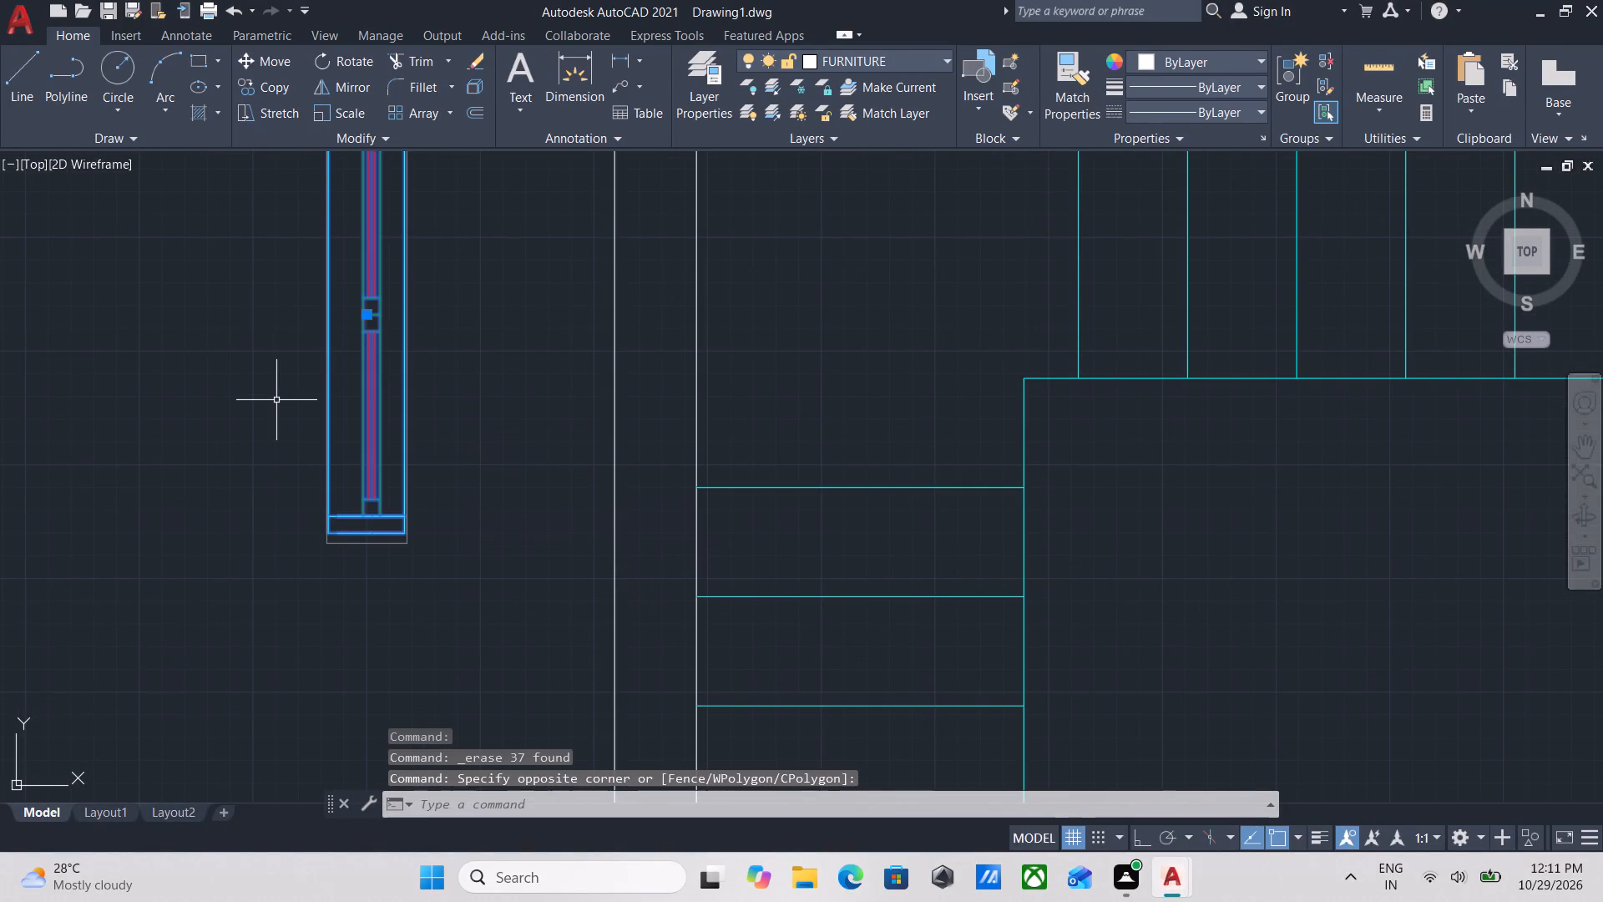
{"action": "type", "text": "CO"}
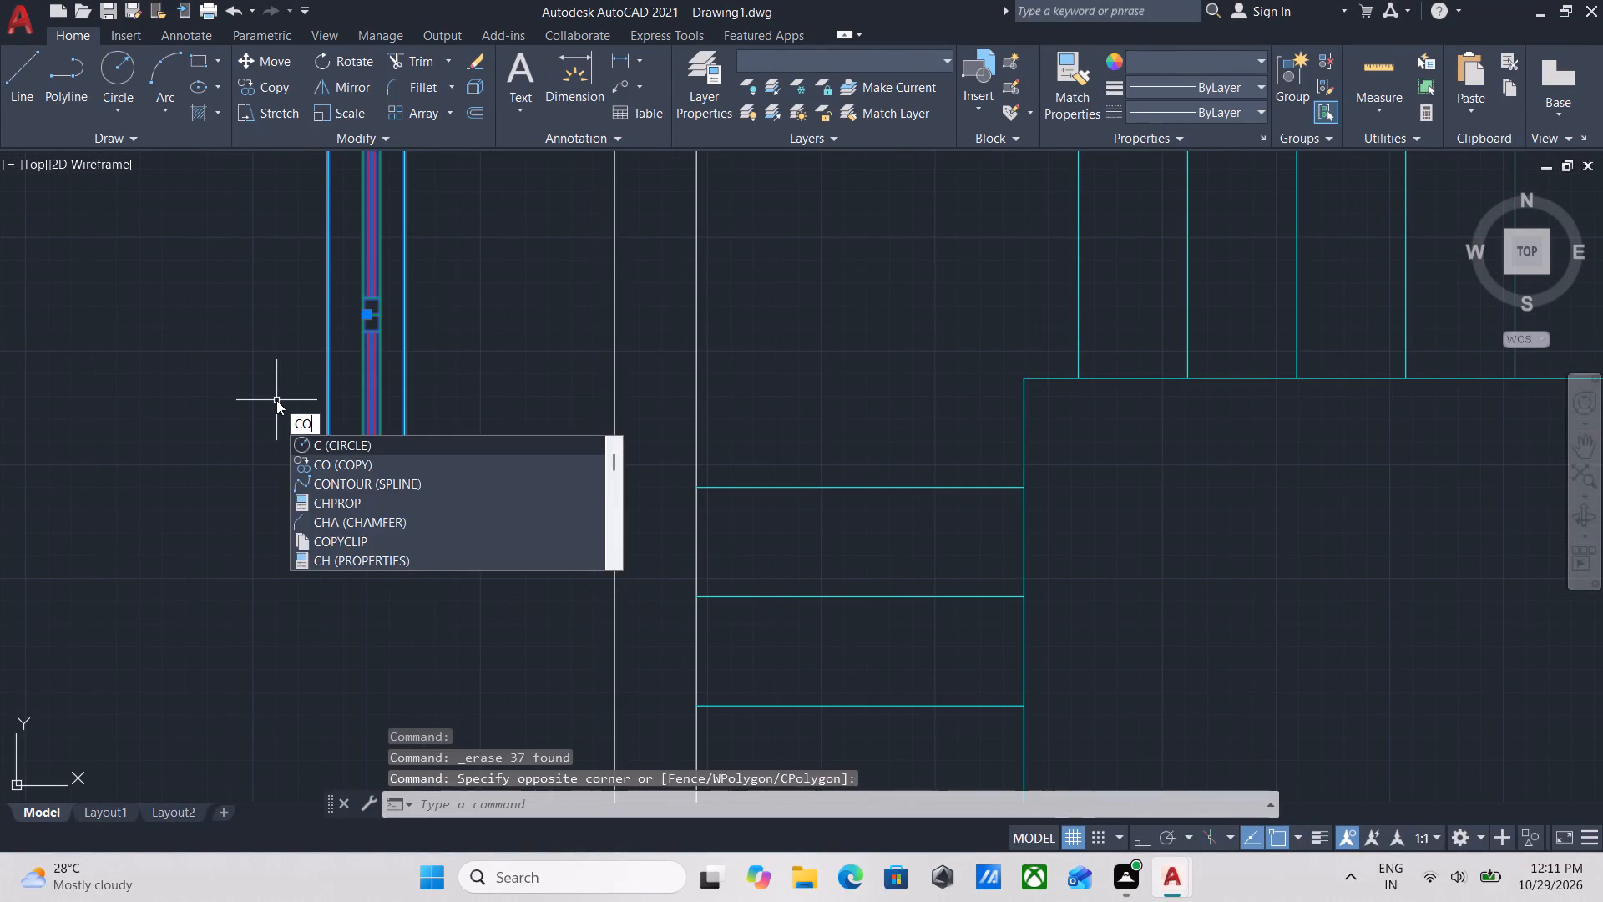
{"action": "key", "text": "Return"}
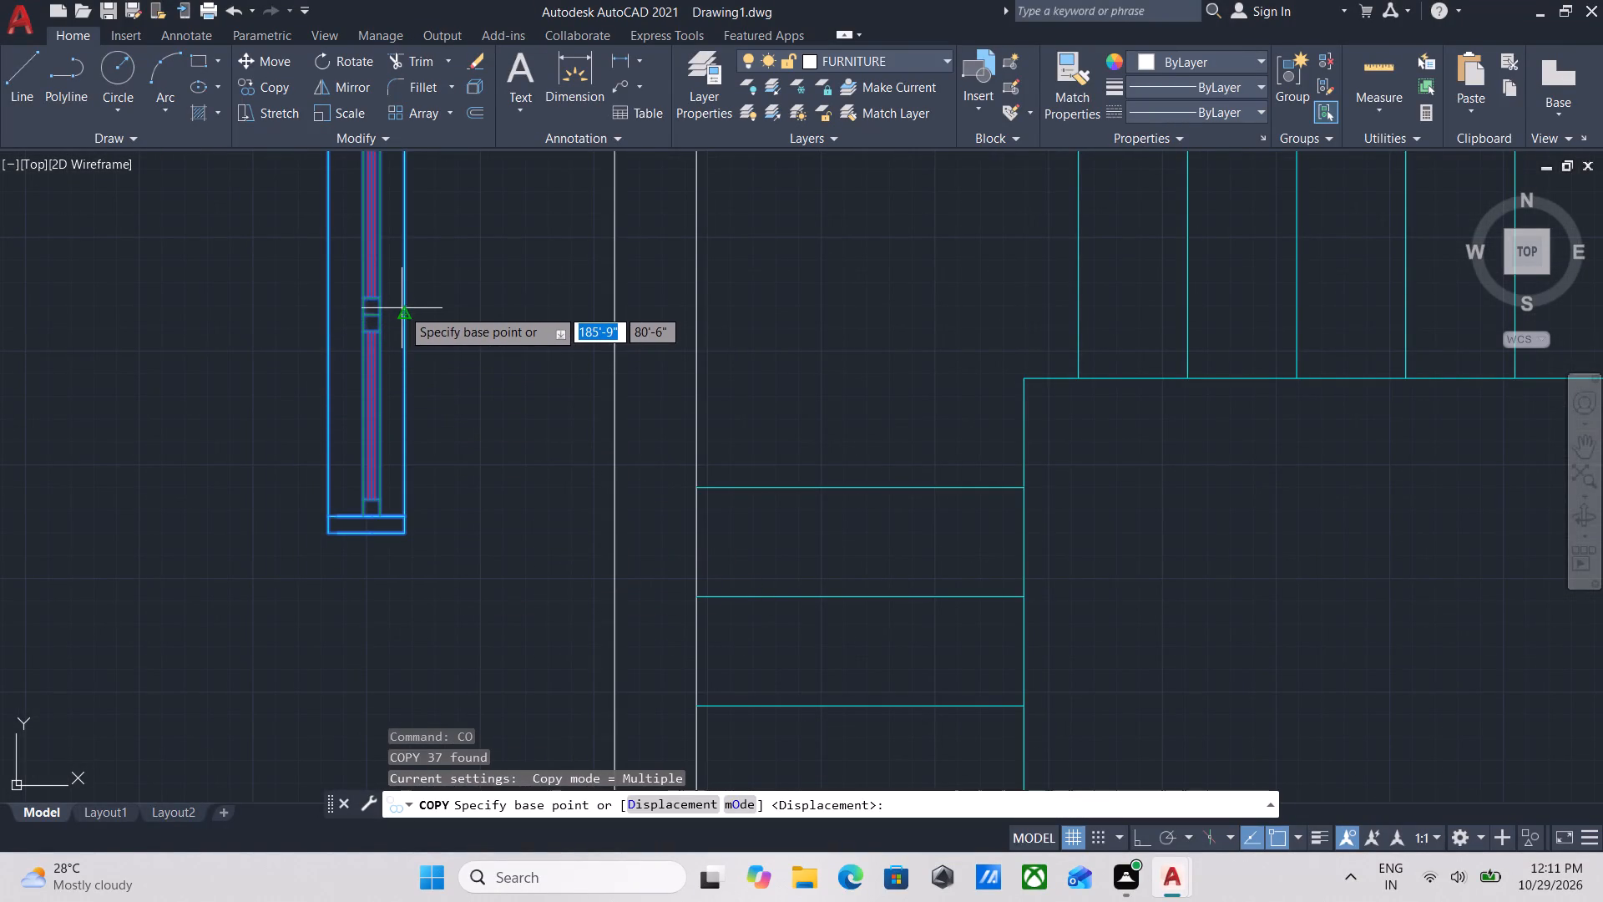
{"action": "left_click", "coordinate": [402, 317]}
{"action": "middle_click_drag", "start_coordinate": [495, 191], "coordinate": [501, 484]}
{"action": "scroll", "coordinate": [603, 244], "scroll_direction": "down", "scroll_amount": 1}
{"action": "middle_click_drag", "start_coordinate": [603, 244], "coordinate": [547, 592]}
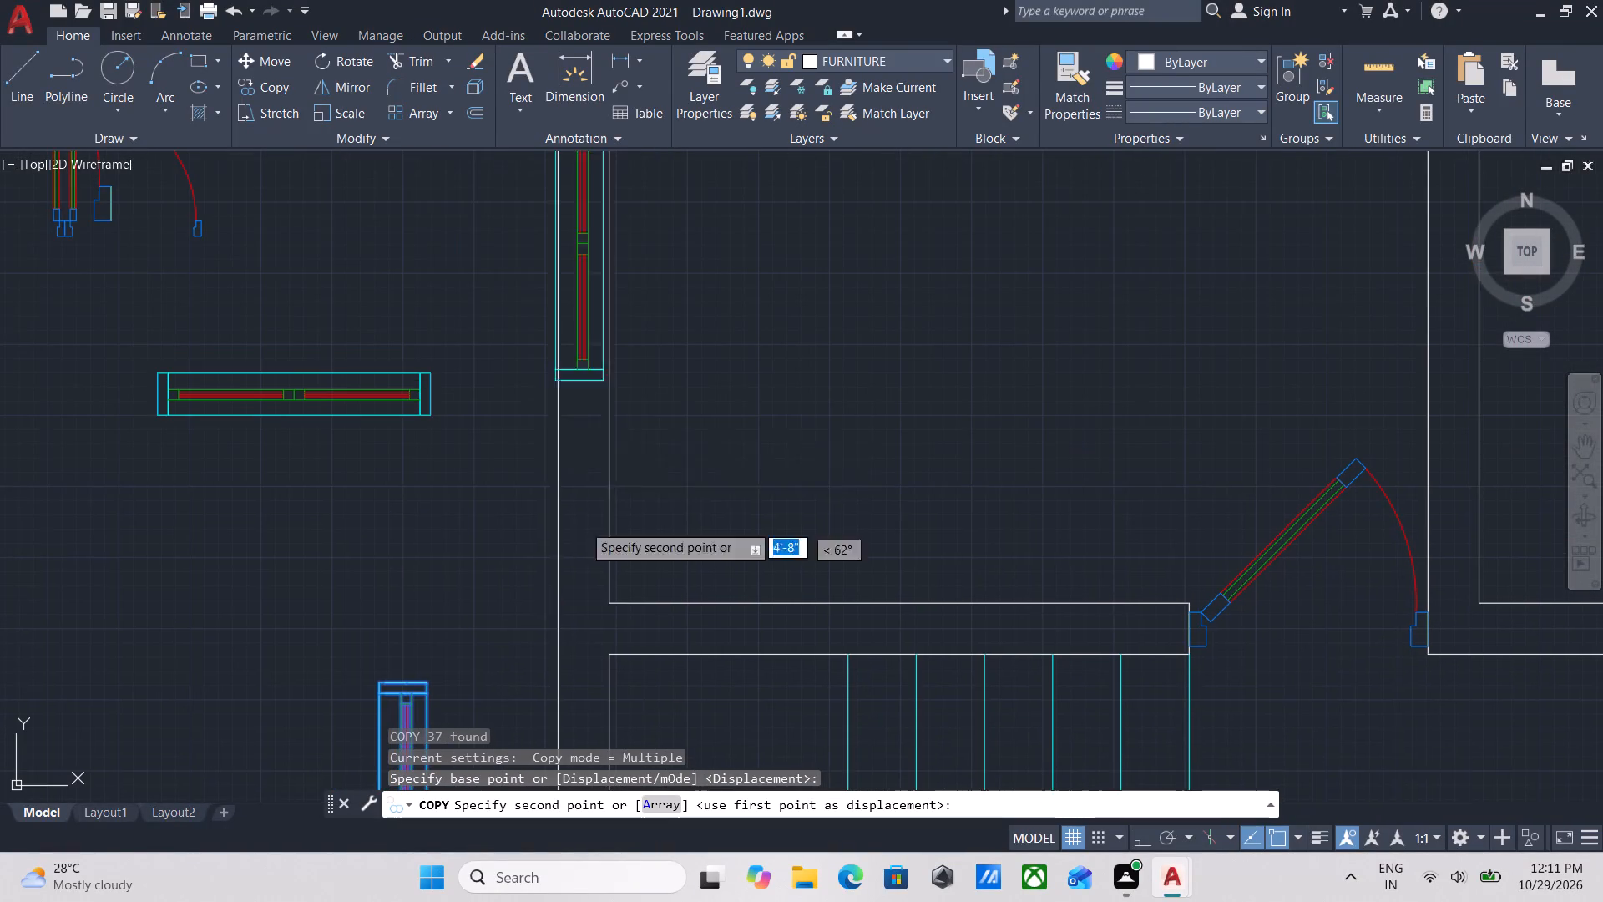
{"action": "scroll", "coordinate": [607, 348], "scroll_direction": "down", "scroll_amount": 1}
{"action": "middle_click_drag", "start_coordinate": [607, 348], "coordinate": [610, 514]}
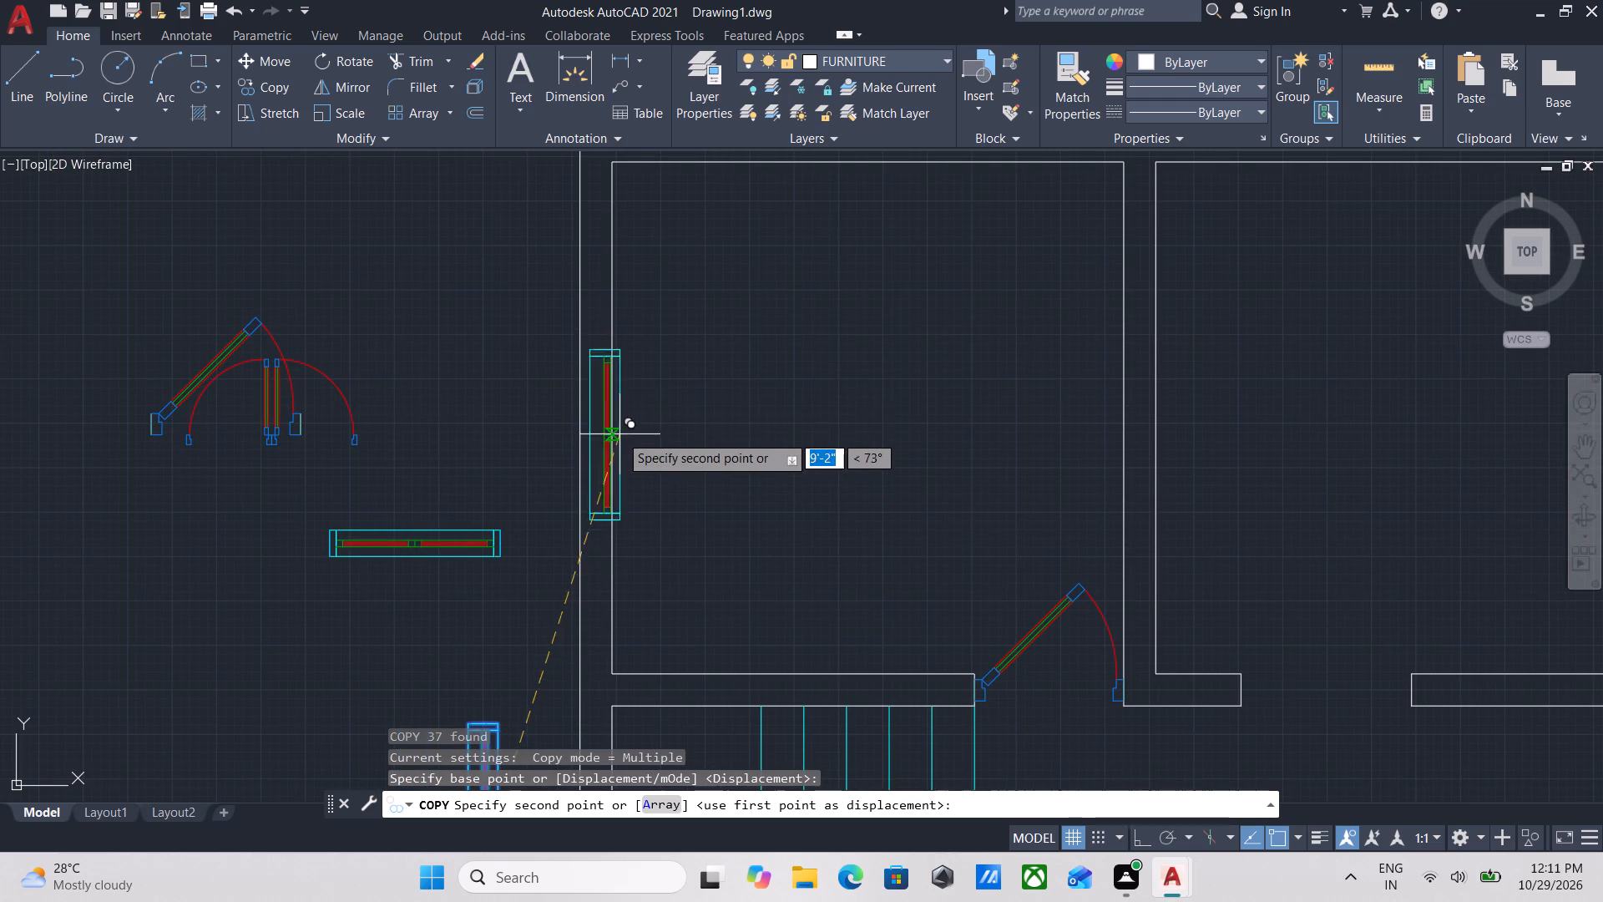
{"action": "scroll", "coordinate": [612, 349], "scroll_direction": "down", "scroll_amount": 2}
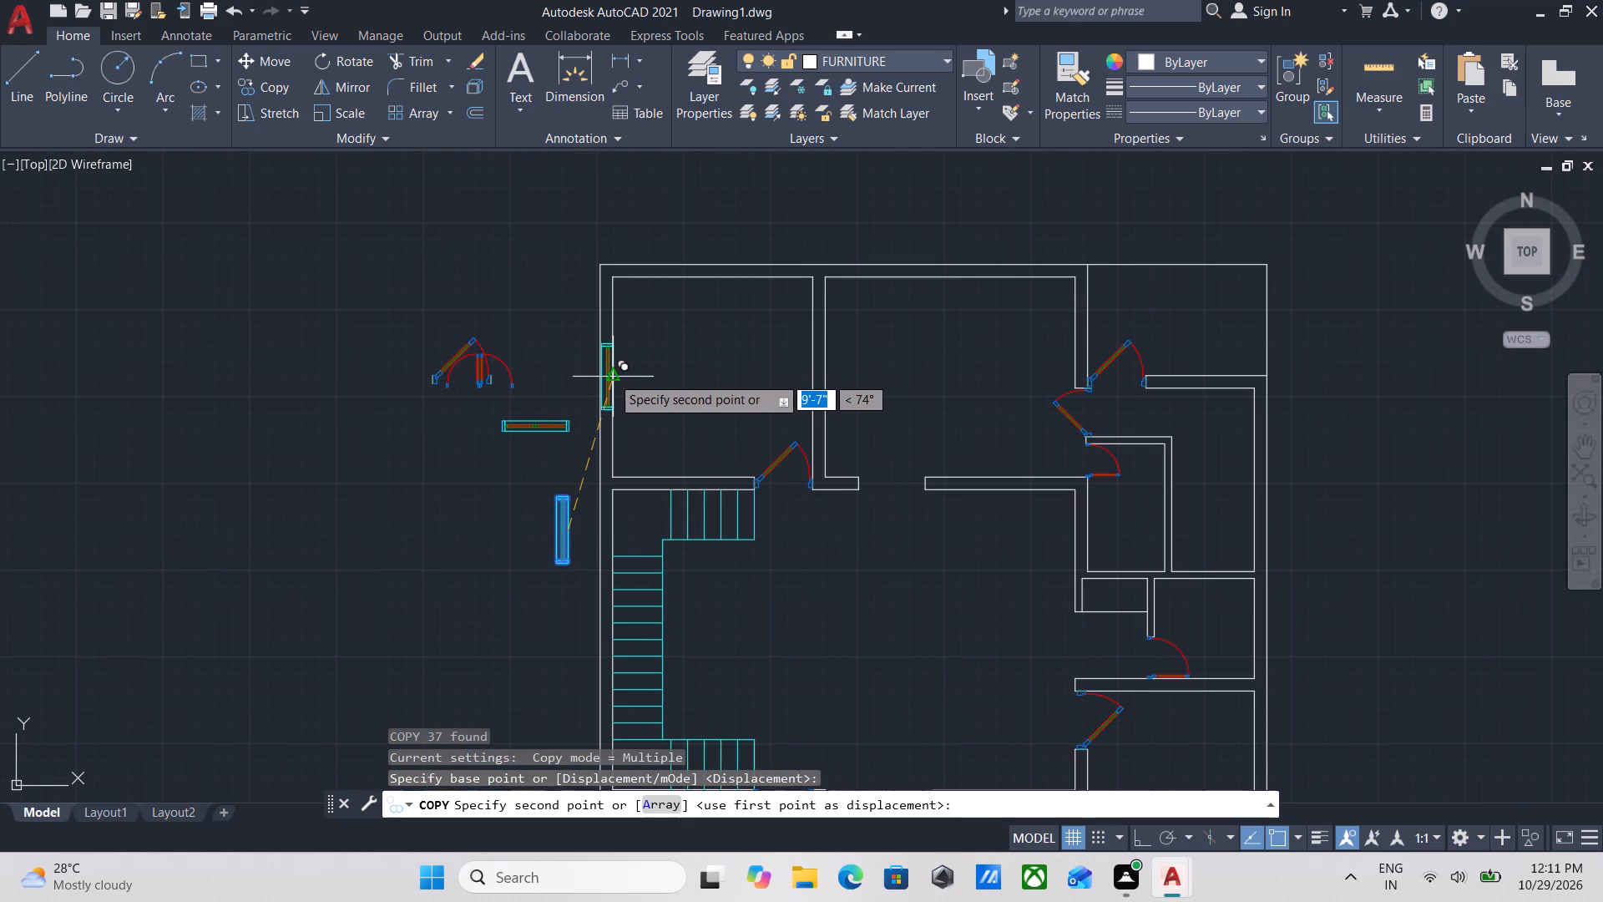
{"action": "left_click", "coordinate": [611, 377]}
{"action": "scroll", "coordinate": [625, 378], "scroll_direction": "up", "scroll_amount": 4}
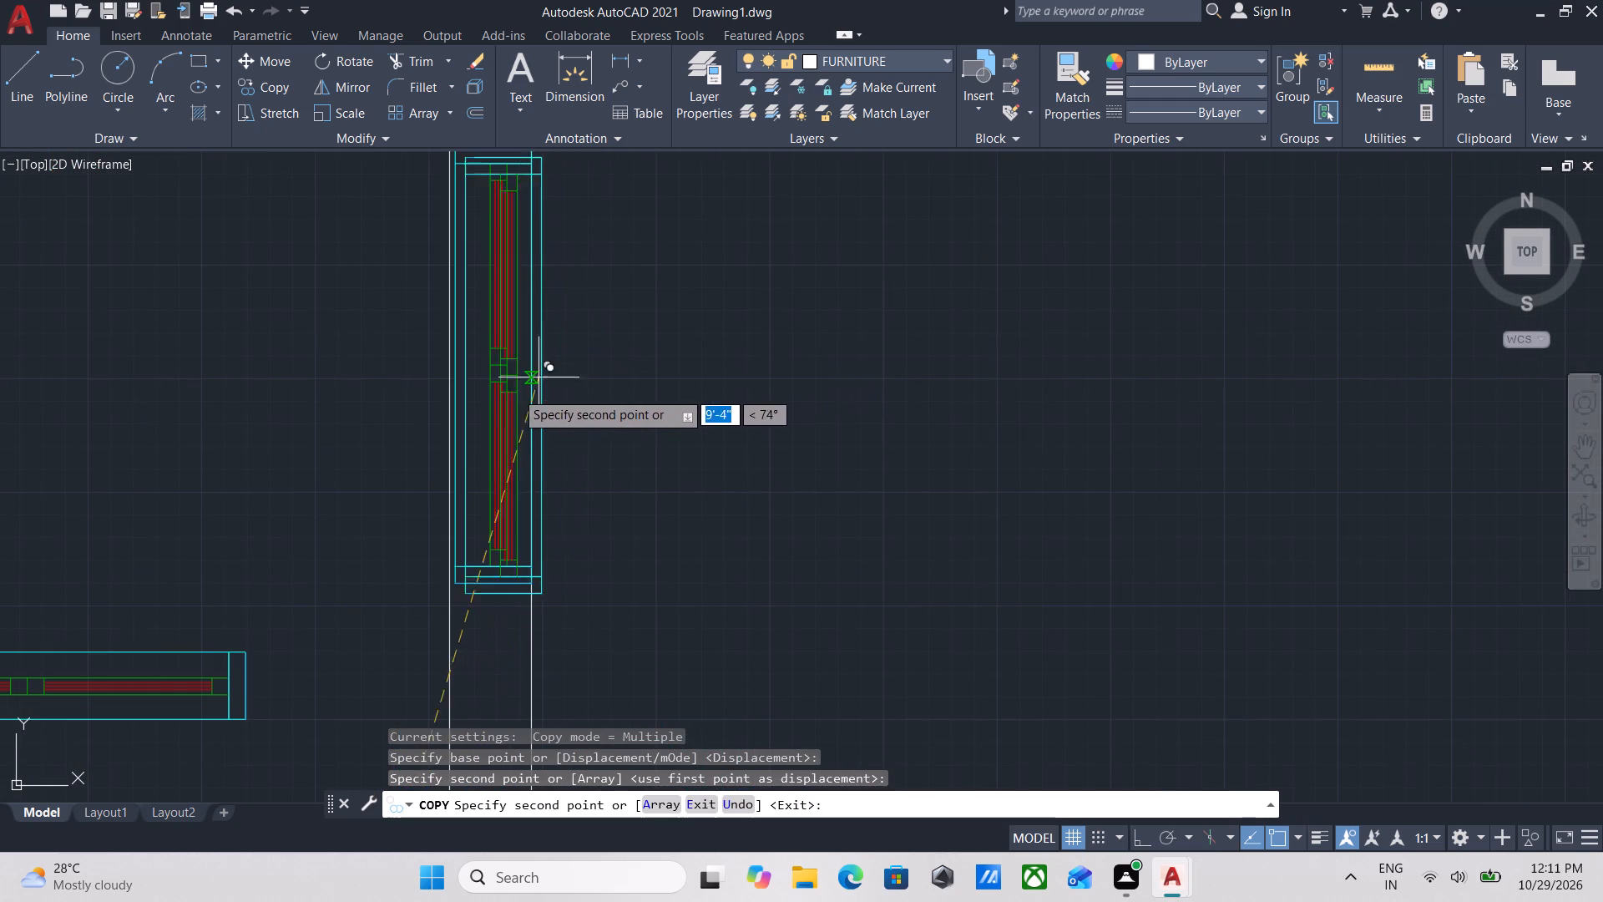
{"action": "key", "text": "Escape"}
Ungroup the two-panel frame placed in the west wall of the room north of the staircase.
{"action": "middle_click_drag", "start_coordinate": [445, 524], "coordinate": [494, 417]}
{"action": "scroll", "coordinate": [508, 465], "scroll_direction": "up", "scroll_amount": 3}
{"action": "middle_click_drag", "start_coordinate": [497, 402], "coordinate": [510, 477]}
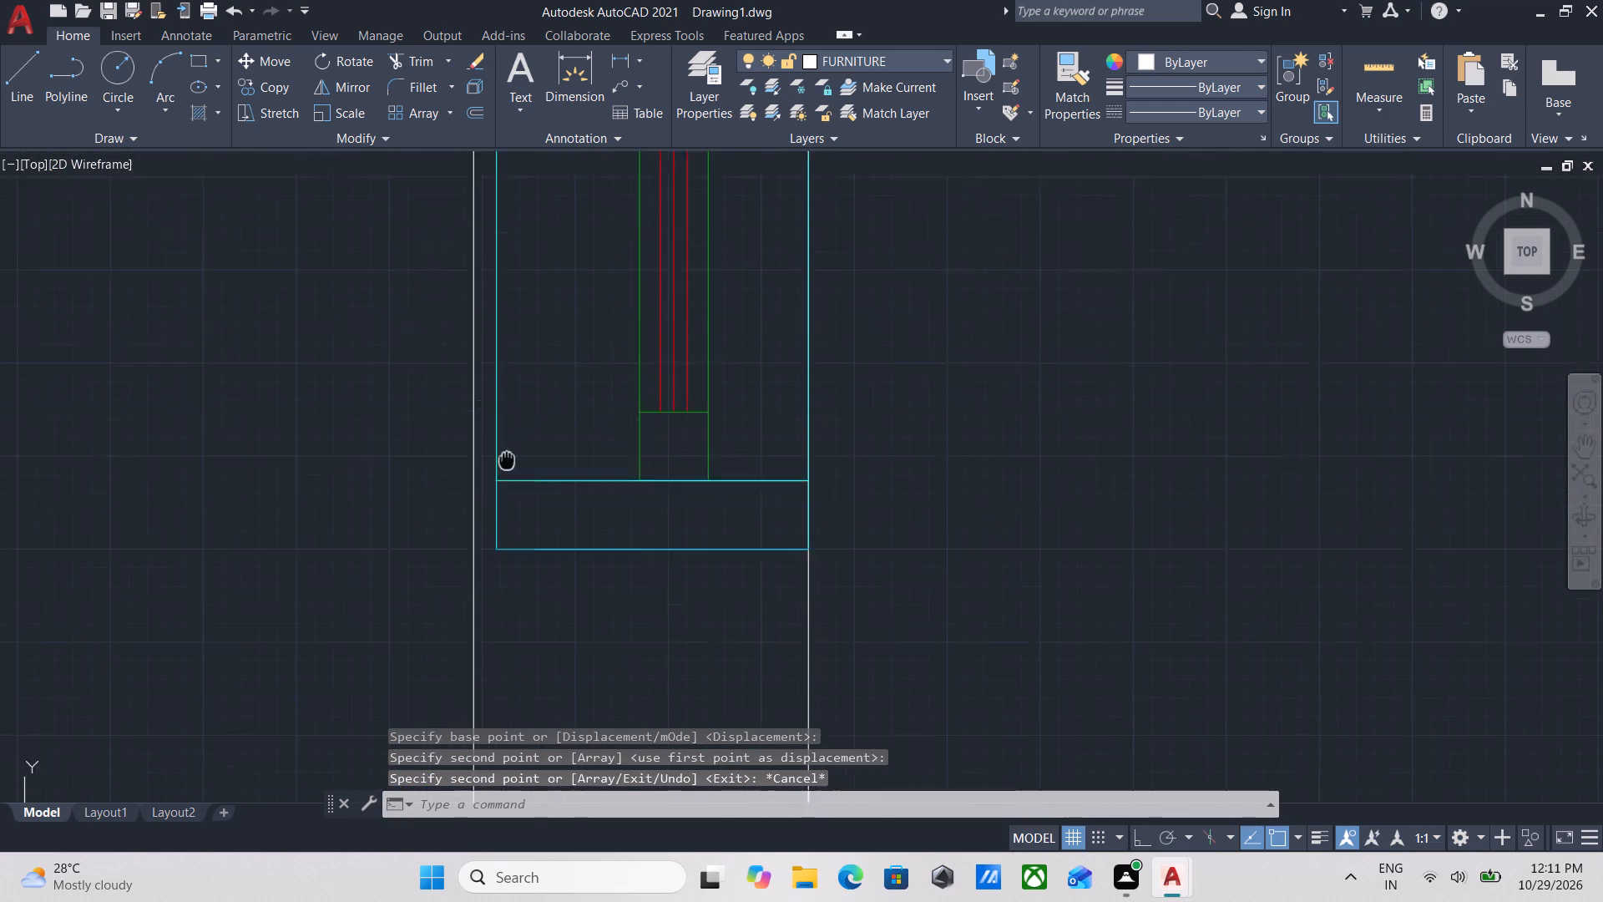
{"action": "middle_click_drag", "start_coordinate": [510, 477], "coordinate": [516, 500]}
{"action": "scroll", "coordinate": [516, 500], "scroll_direction": "up", "scroll_amount": 1}
{"action": "left_click", "coordinate": [528, 469]}
{"action": "left_click", "coordinate": [481, 376]}
{"action": "middle_click_drag", "start_coordinate": [495, 387], "coordinate": [519, 463]}
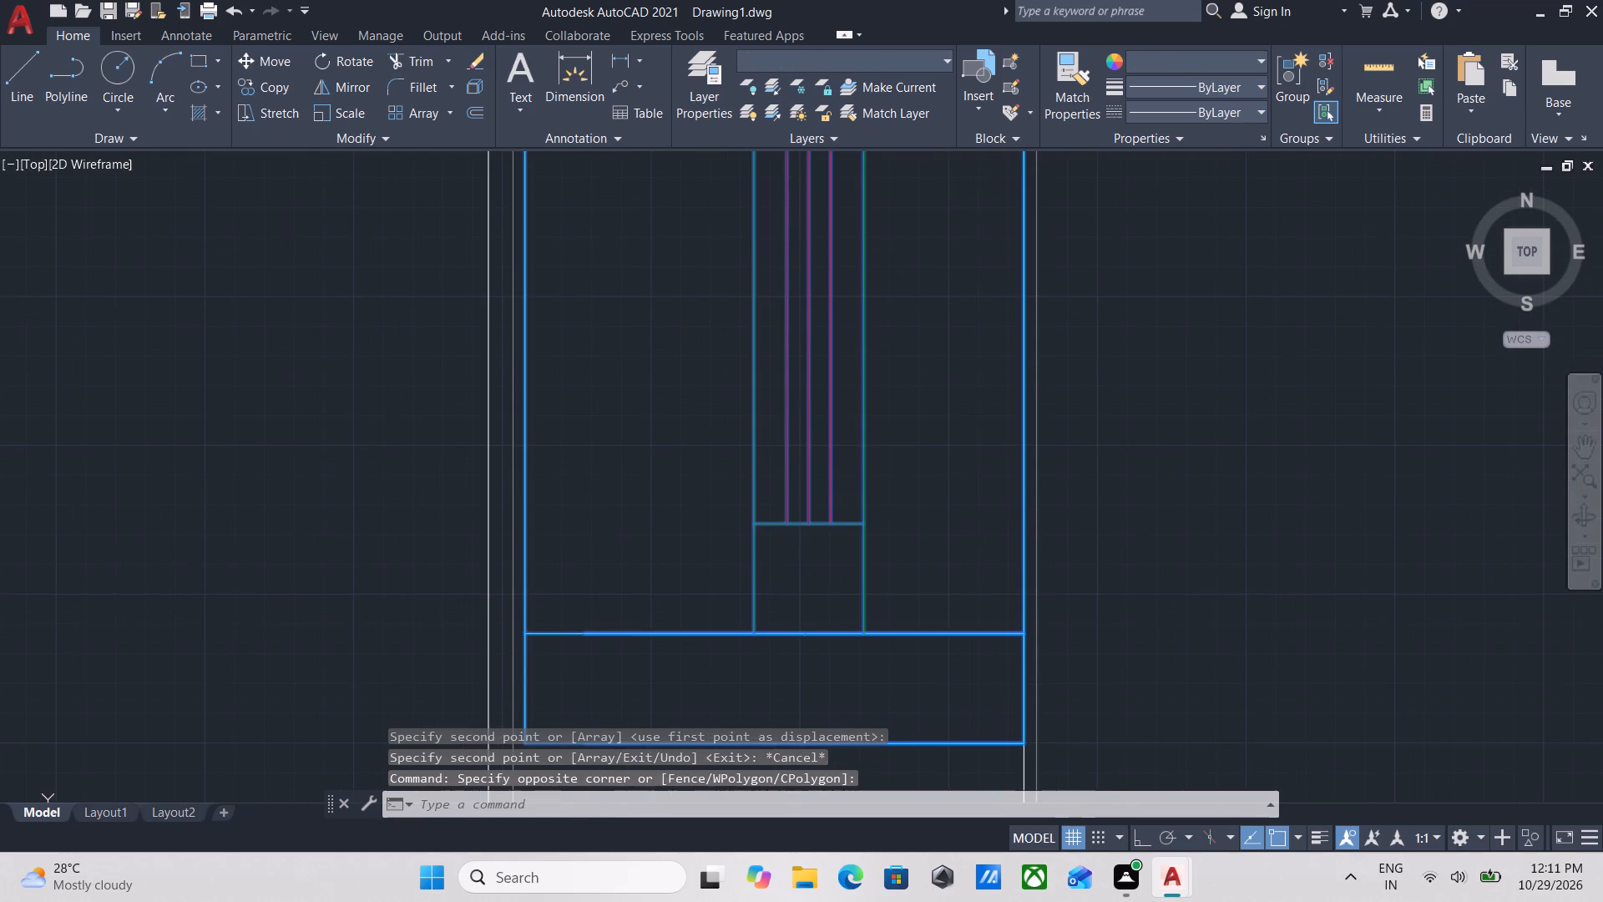
{"action": "type", "text": "UNG"}
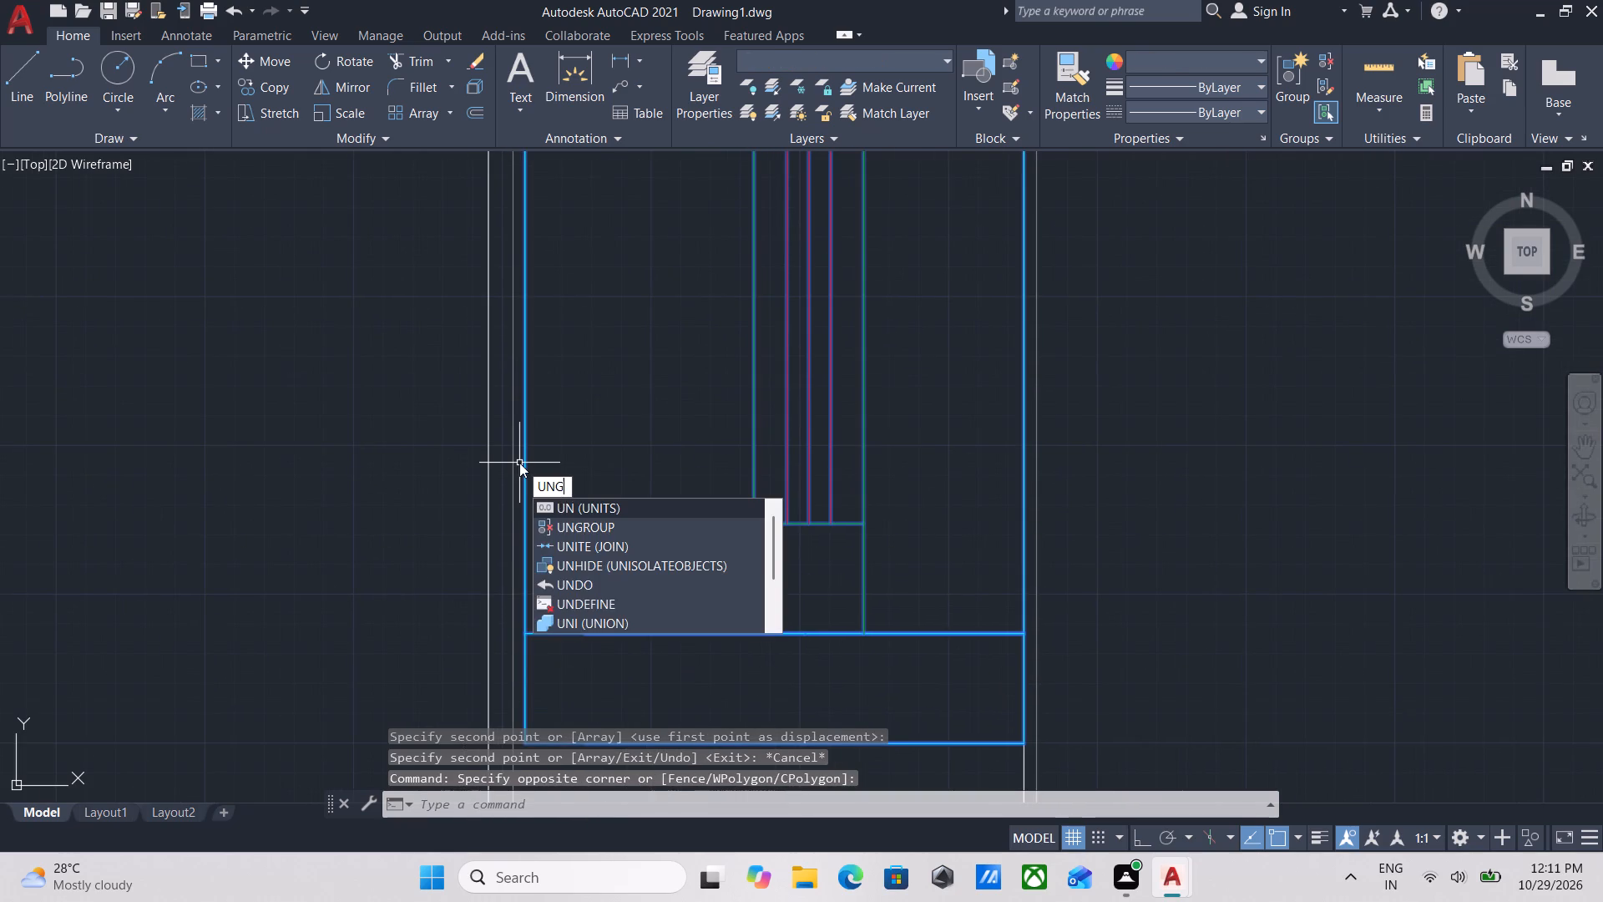
{"action": "key", "text": "Return"}
Move the placed frame's left long line by its midpoint onto the outer wall line.
{"action": "left_click", "coordinate": [542, 480]}
{"action": "left_click", "coordinate": [519, 422]}
{"action": "scroll", "coordinate": [526, 419], "scroll_direction": "down", "scroll_amount": 1}
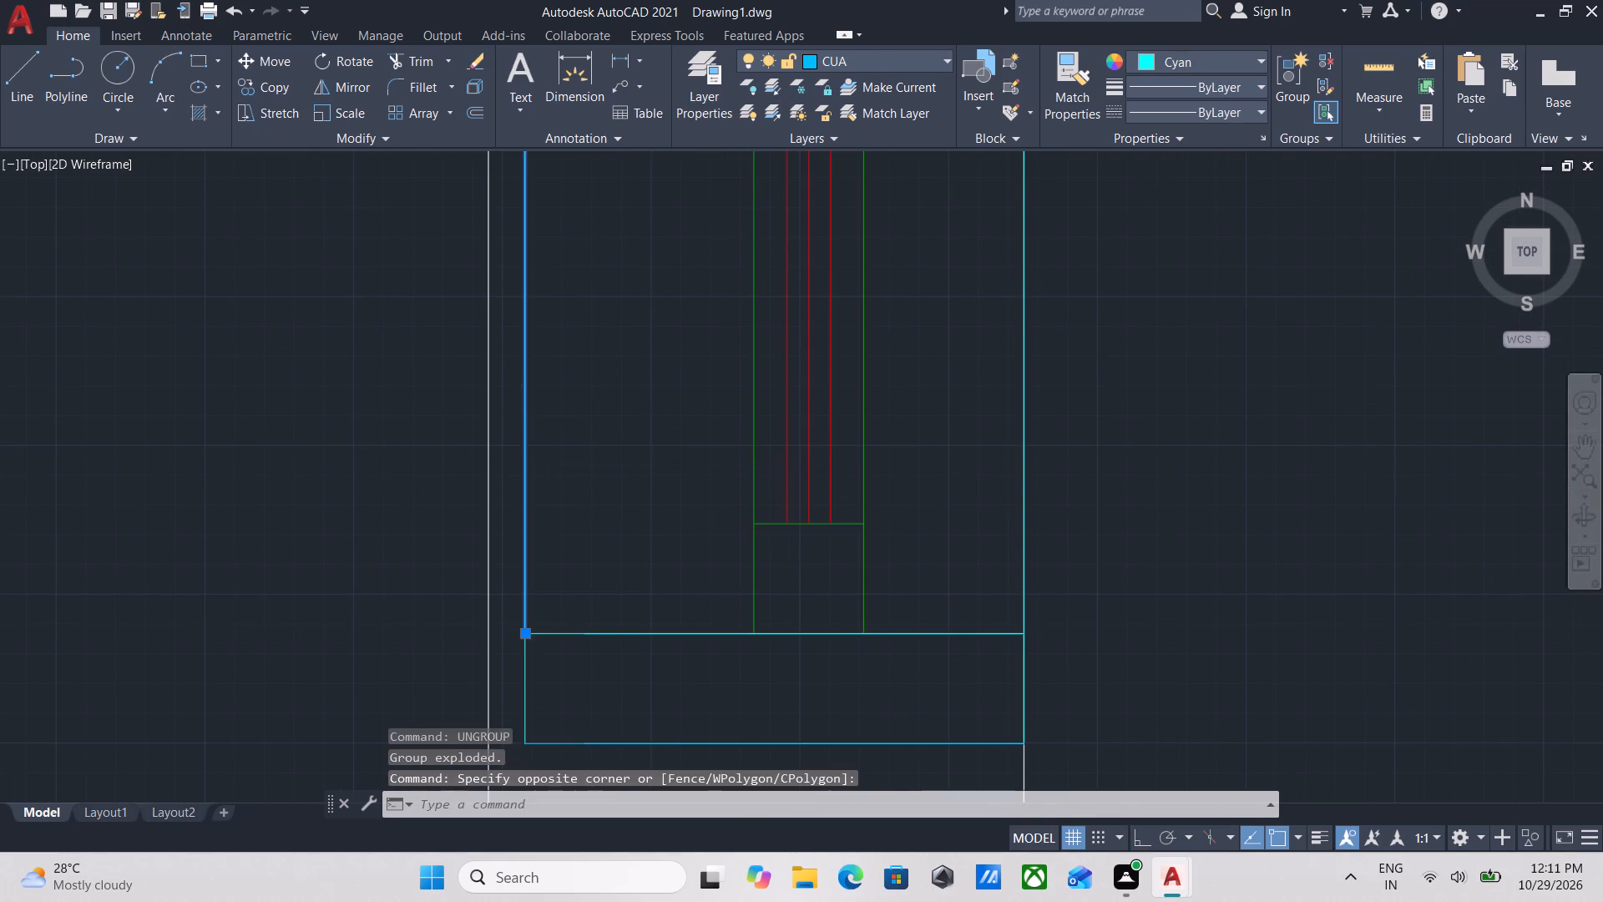
{"action": "scroll", "coordinate": [526, 419], "scroll_direction": "down", "scroll_amount": 1}
{"action": "middle_click_drag", "start_coordinate": [531, 417], "coordinate": [594, 607]}
{"action": "scroll", "coordinate": [603, 527], "scroll_direction": "down", "scroll_amount": 1}
{"action": "middle_click_drag", "start_coordinate": [603, 527], "coordinate": [622, 672]}
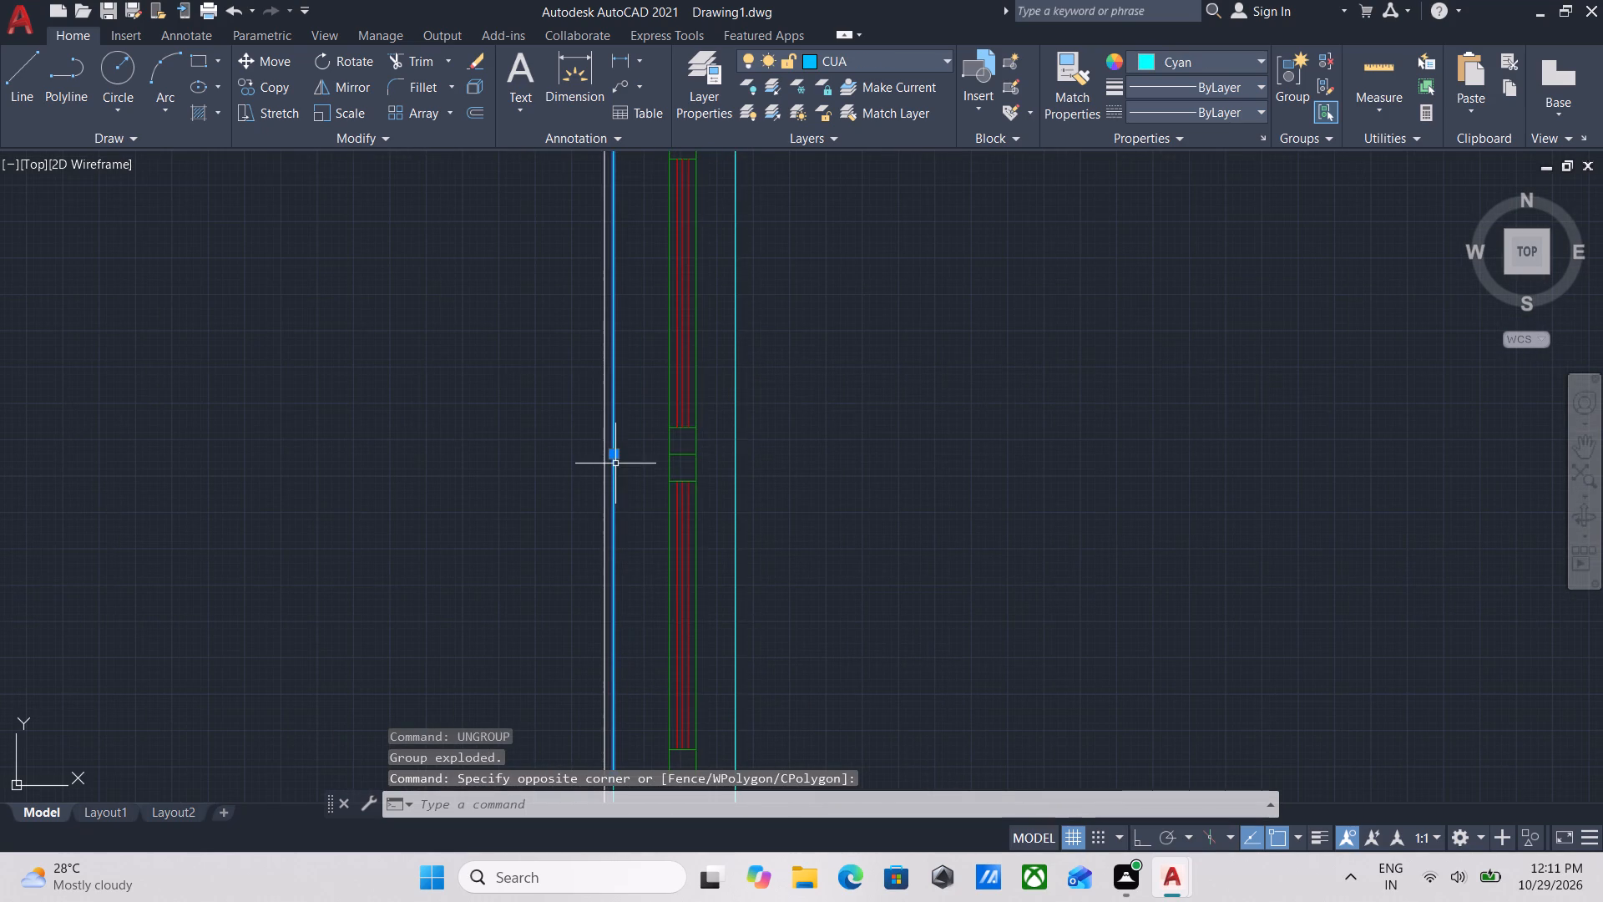
{"action": "scroll", "coordinate": [615, 464], "scroll_direction": "up", "scroll_amount": 2}
{"action": "left_click", "coordinate": [612, 443]}
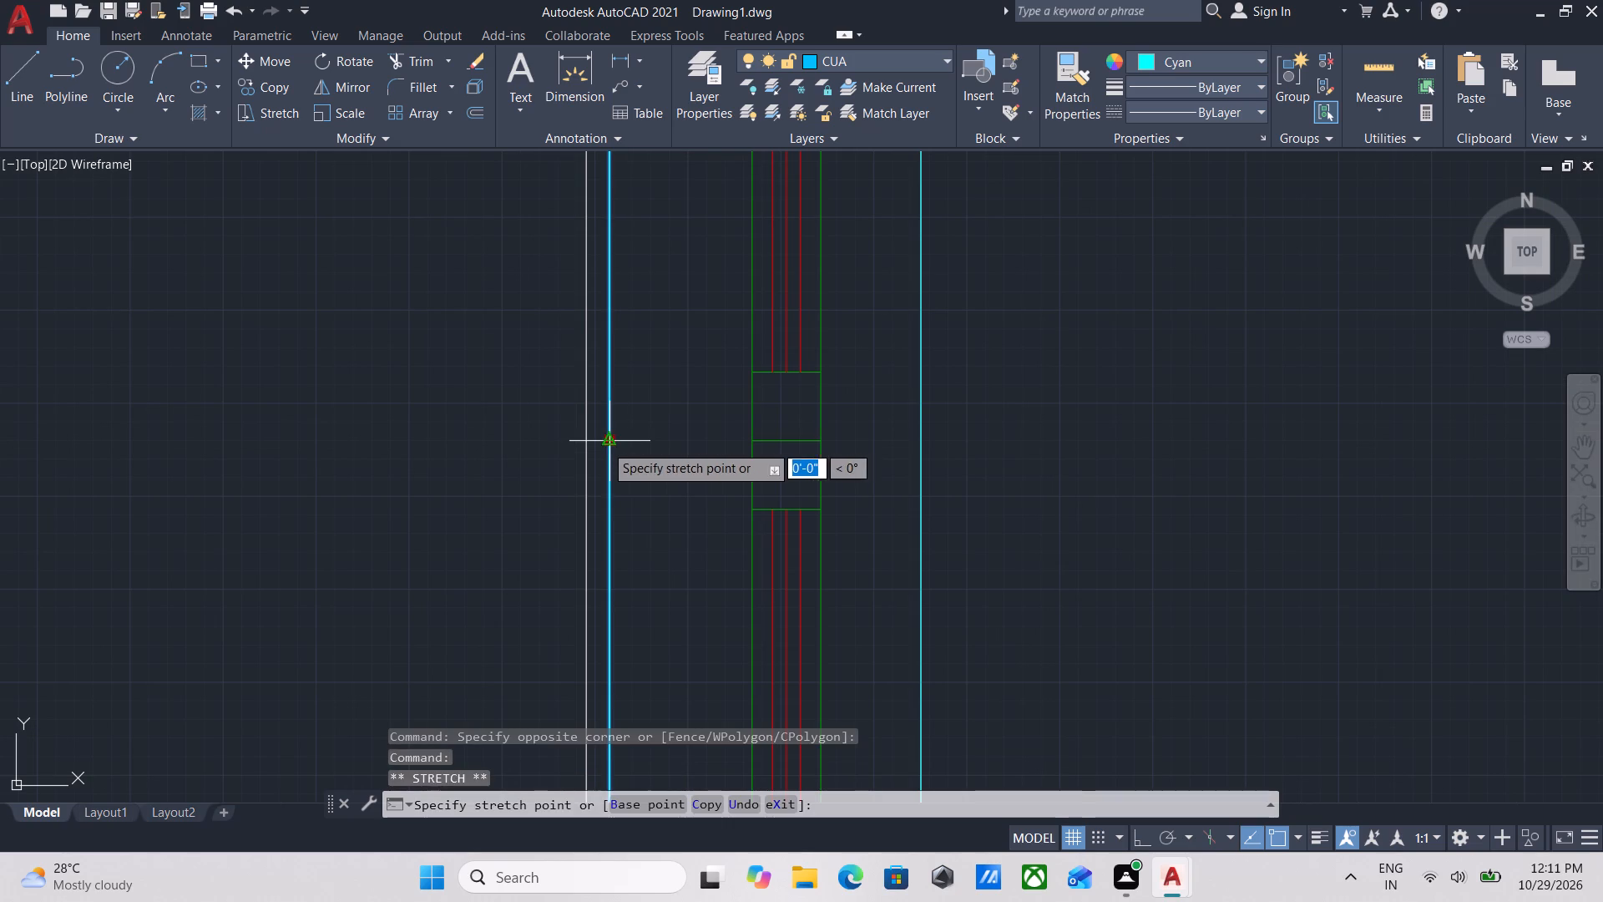
{"action": "left_click", "coordinate": [591, 444]}
{"action": "scroll", "coordinate": [591, 444], "scroll_direction": "down", "scroll_amount": 3}
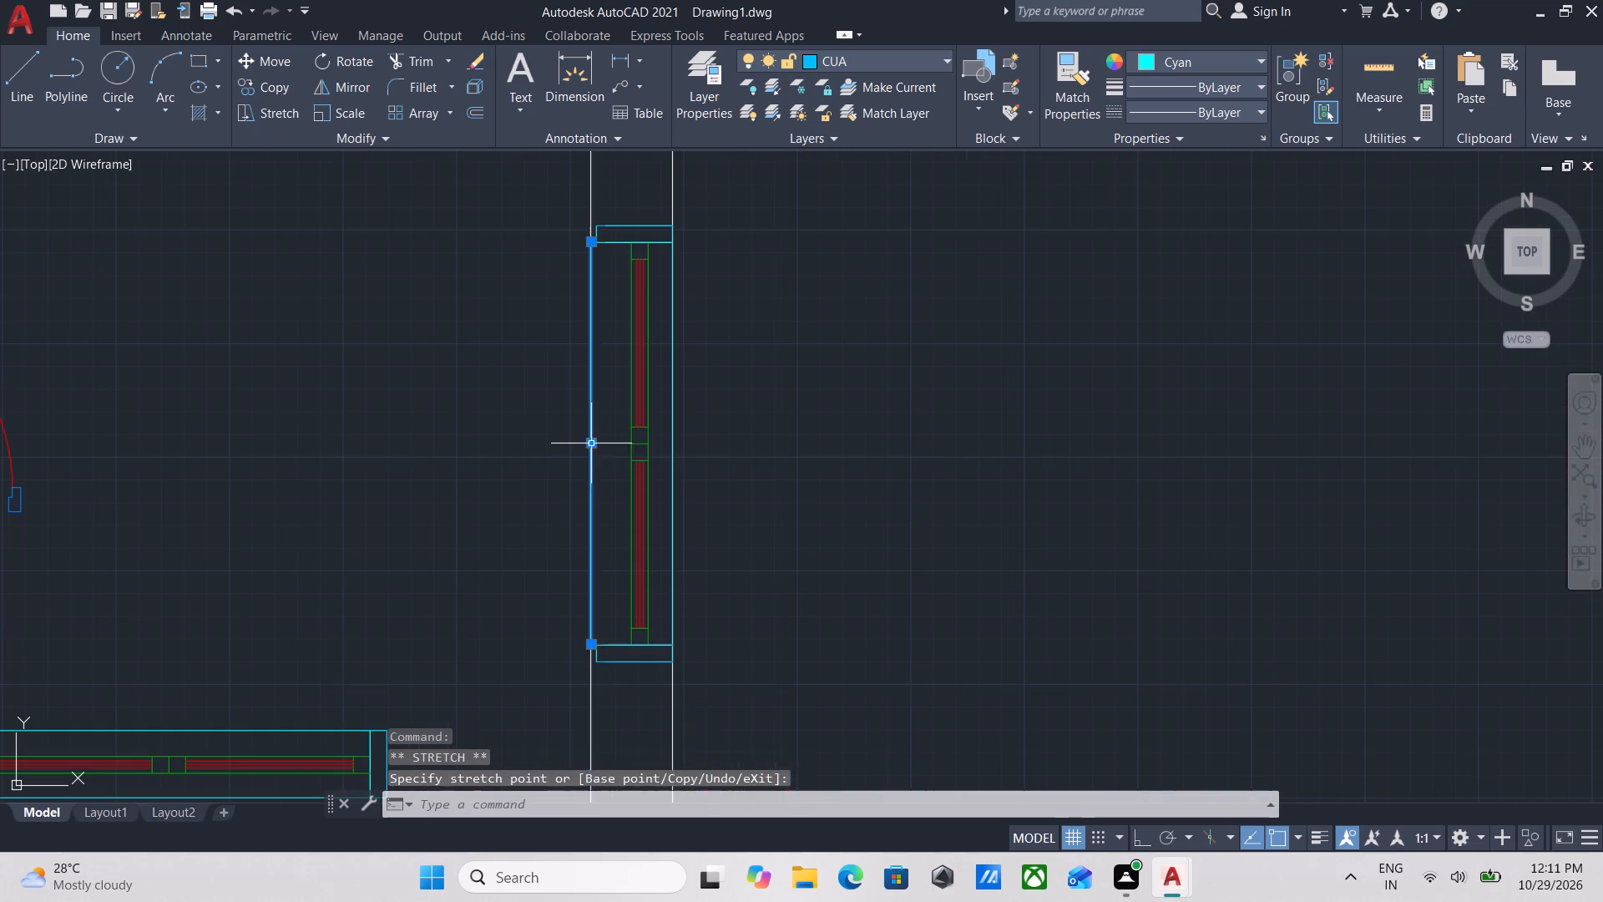
{"action": "key", "text": "Escape"}
Move the left short edge of the frame's upper jamb by its midpoint 1" outward onto the outer wall line.
{"action": "scroll", "coordinate": [584, 278], "scroll_direction": "up", "scroll_amount": 2}
{"action": "middle_click_drag", "start_coordinate": [598, 249], "coordinate": [566, 393]}
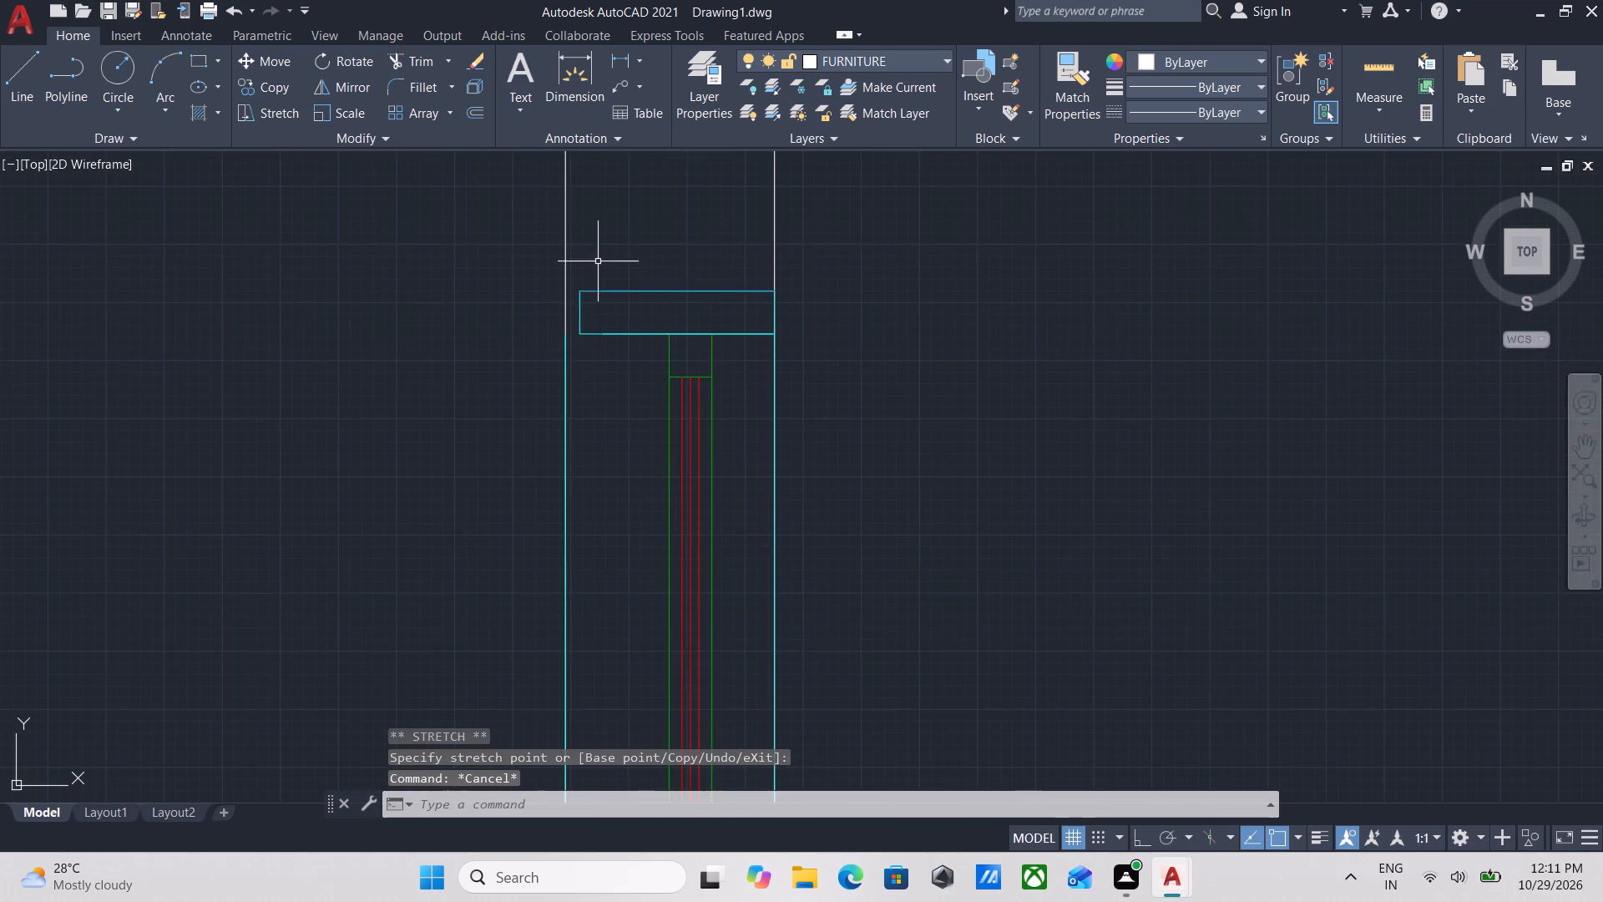
{"action": "scroll", "coordinate": [598, 261], "scroll_direction": "up", "scroll_amount": 2}
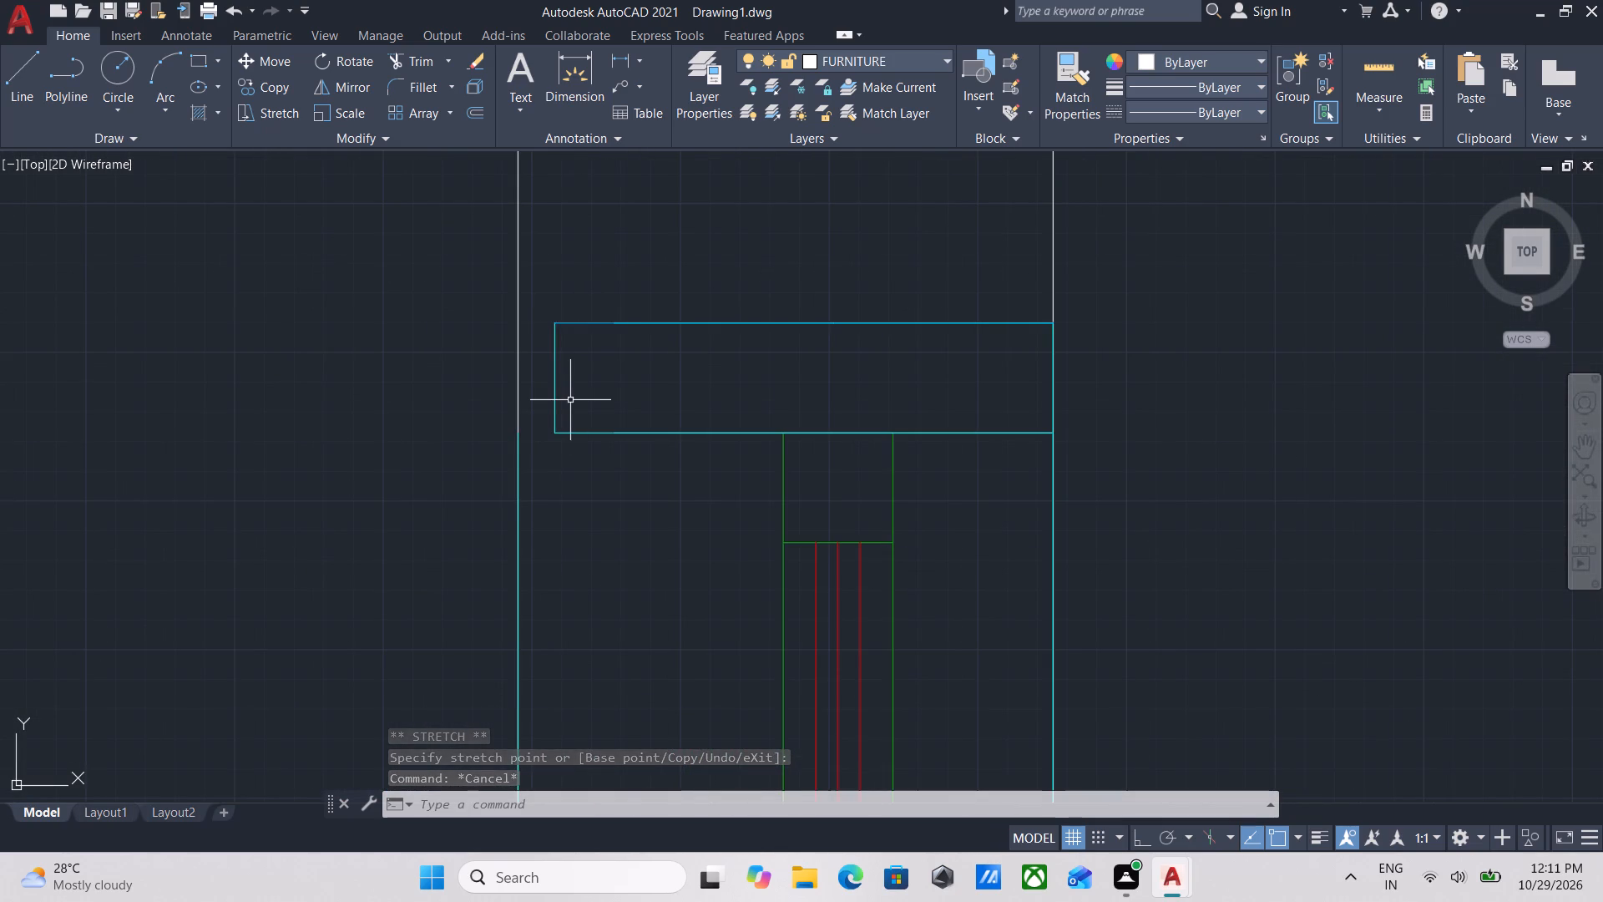
{"action": "left_click", "coordinate": [570, 400]}
{"action": "left_click", "coordinate": [552, 366]}
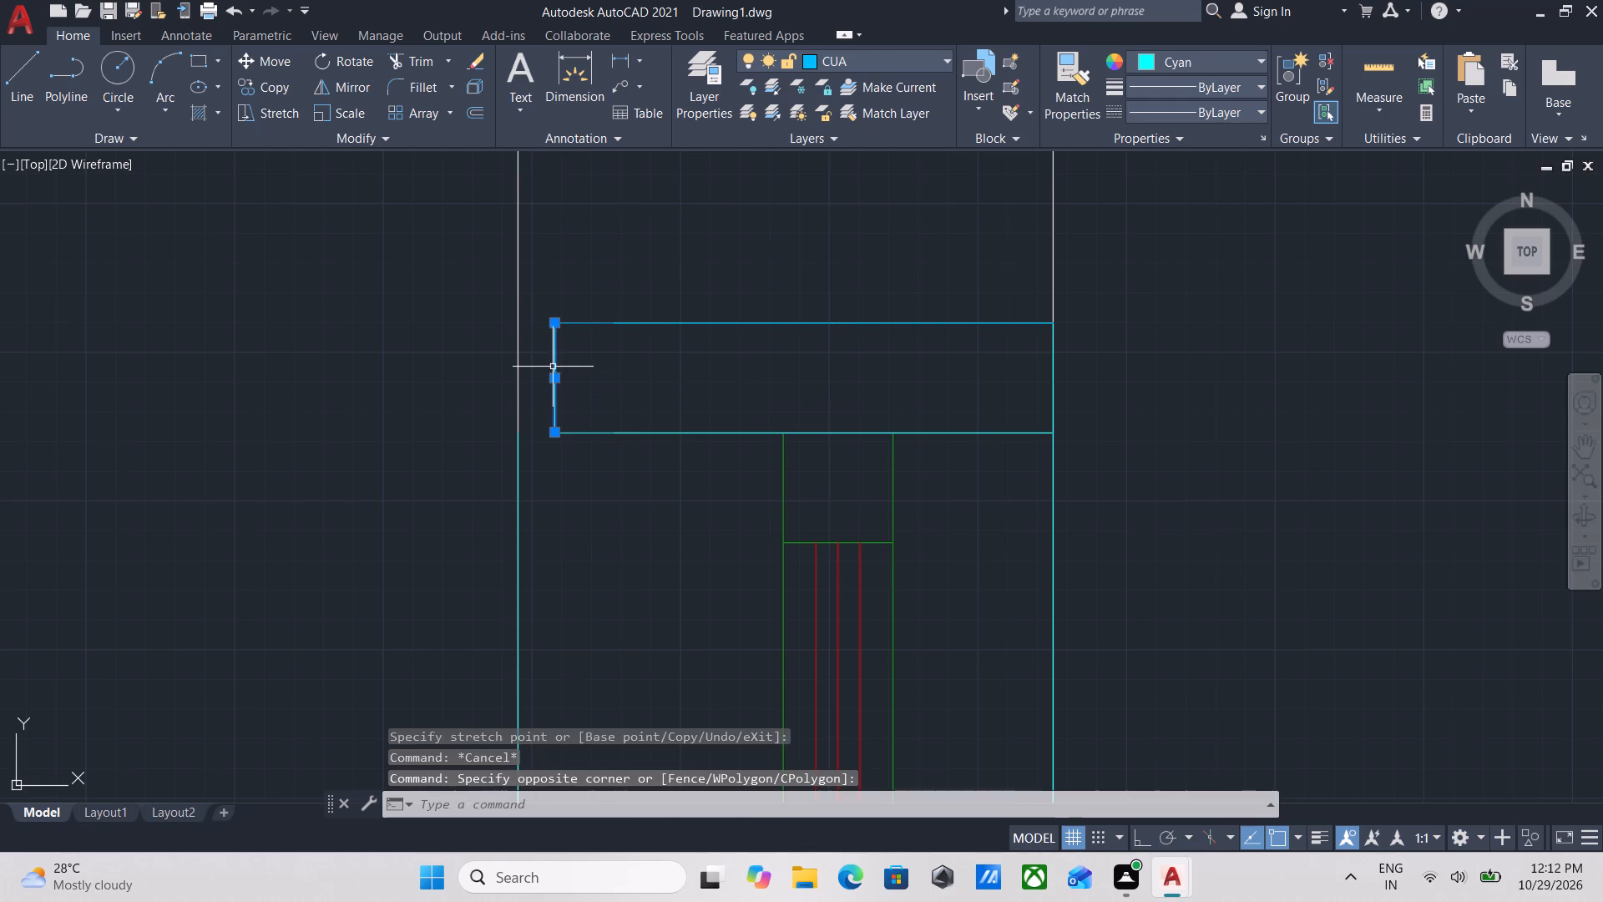
{"action": "left_click", "coordinate": [555, 376]}
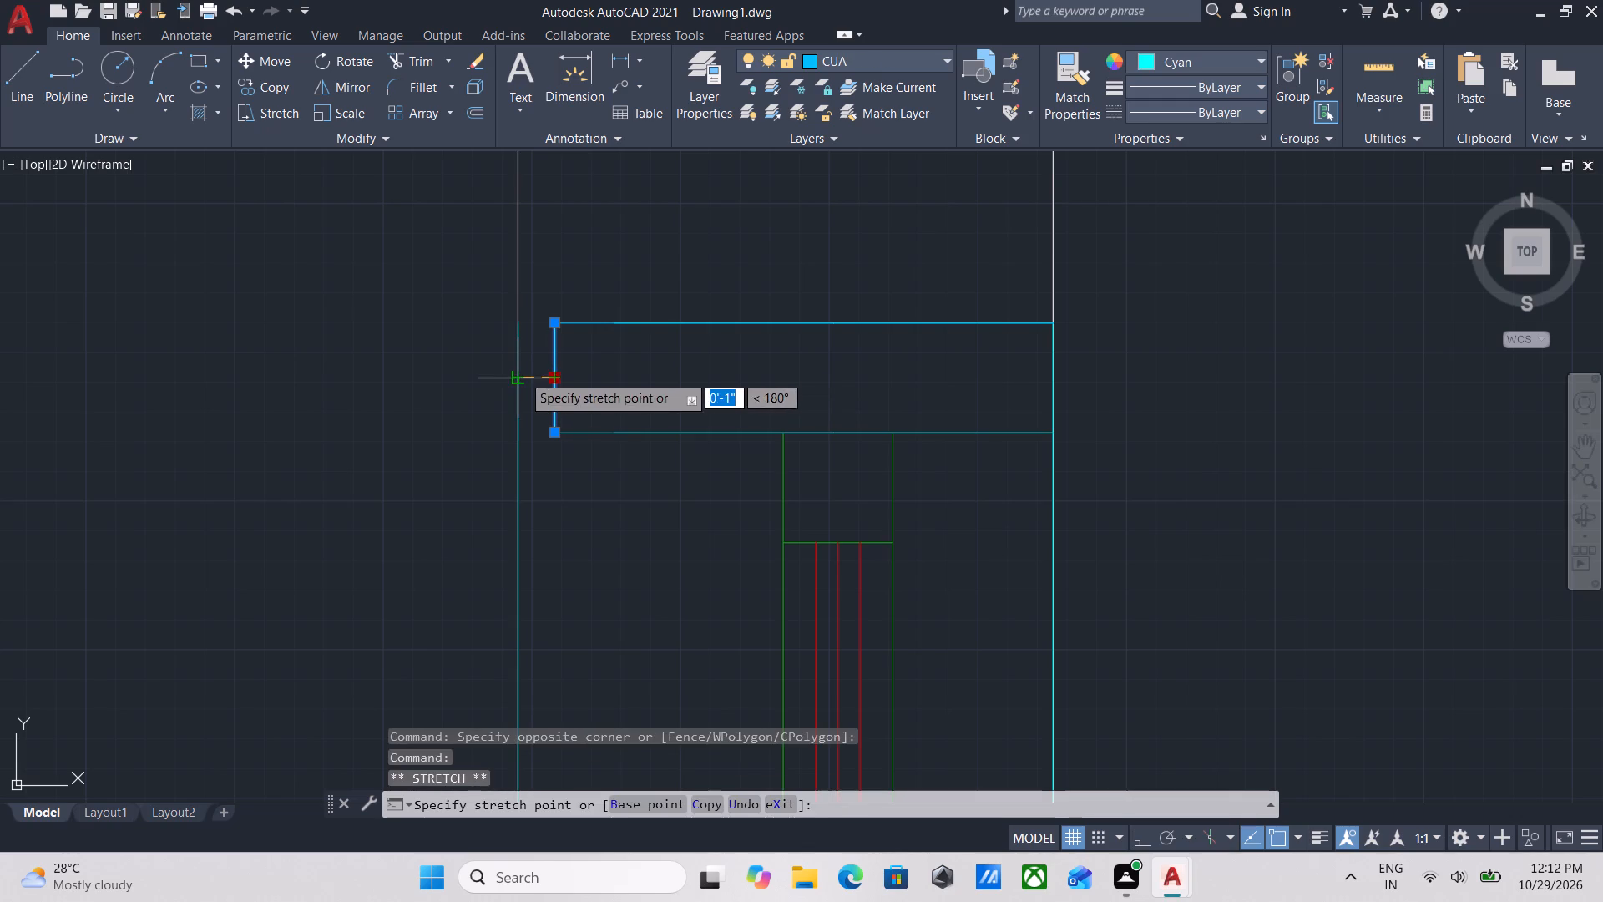
{"action": "left_click", "coordinate": [522, 374]}
{"action": "scroll", "coordinate": [542, 376], "scroll_direction": "down", "scroll_amount": 1}
{"action": "middle_click_drag", "start_coordinate": [542, 376], "coordinate": [659, 218]}
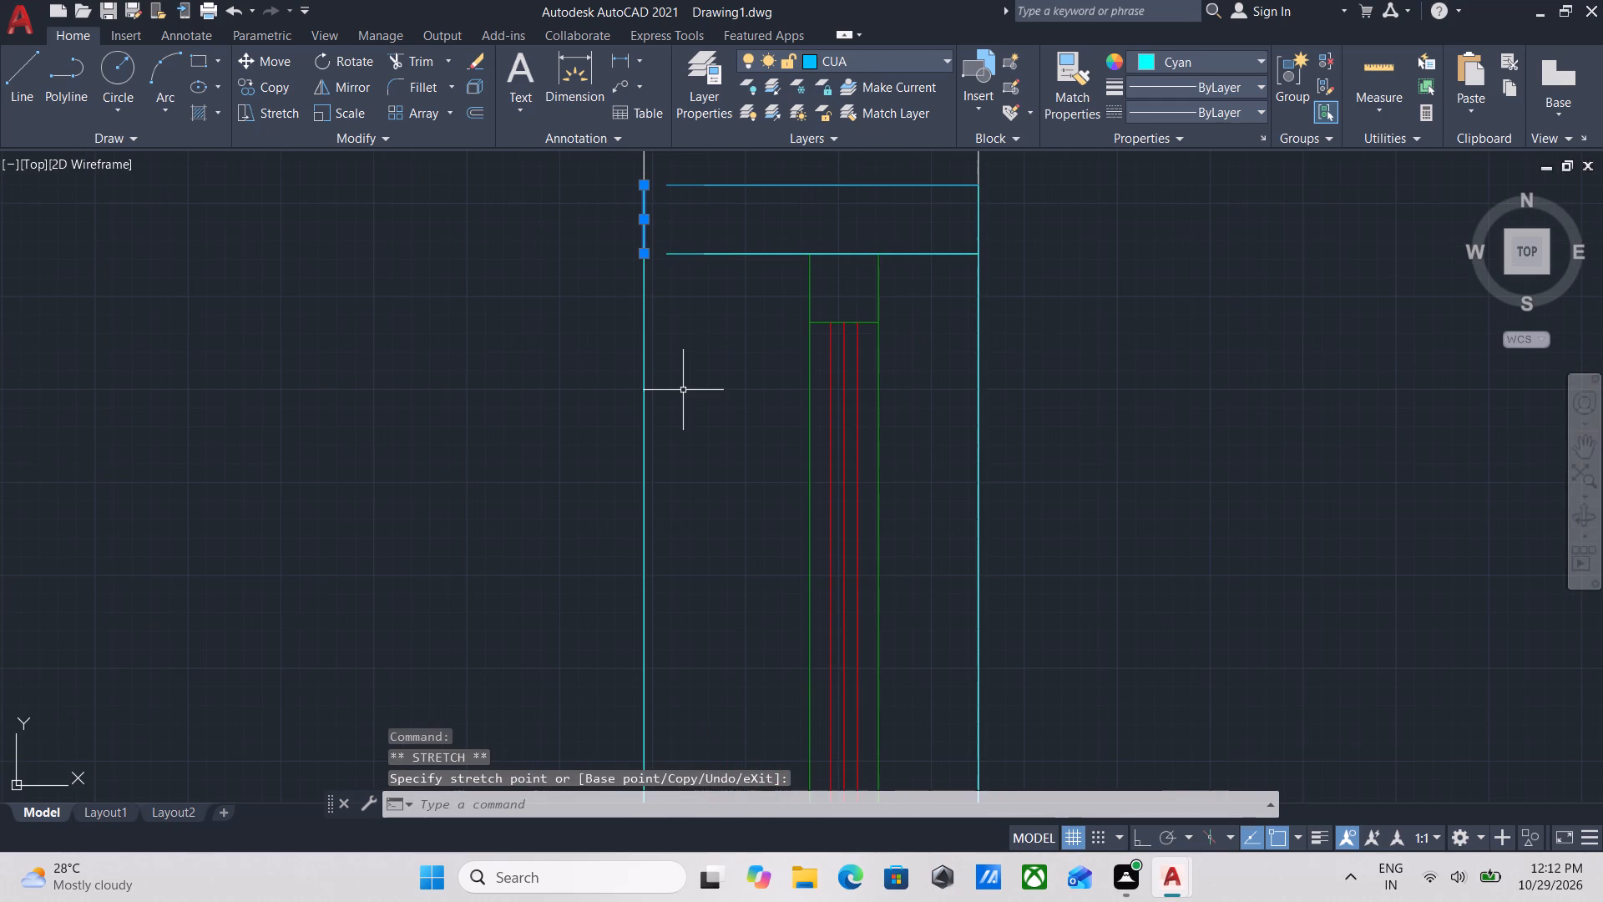
{"action": "key", "text": "Escape"}
Move the left short edge of the frame's lower jamb by its midpoint outward onto the outer wall line.
{"action": "scroll", "coordinate": [683, 388], "scroll_direction": "down", "scroll_amount": 2}
{"action": "middle_click", "coordinate": [683, 388]}
{"action": "middle_click_drag", "start_coordinate": [667, 658], "coordinate": [730, 302]}
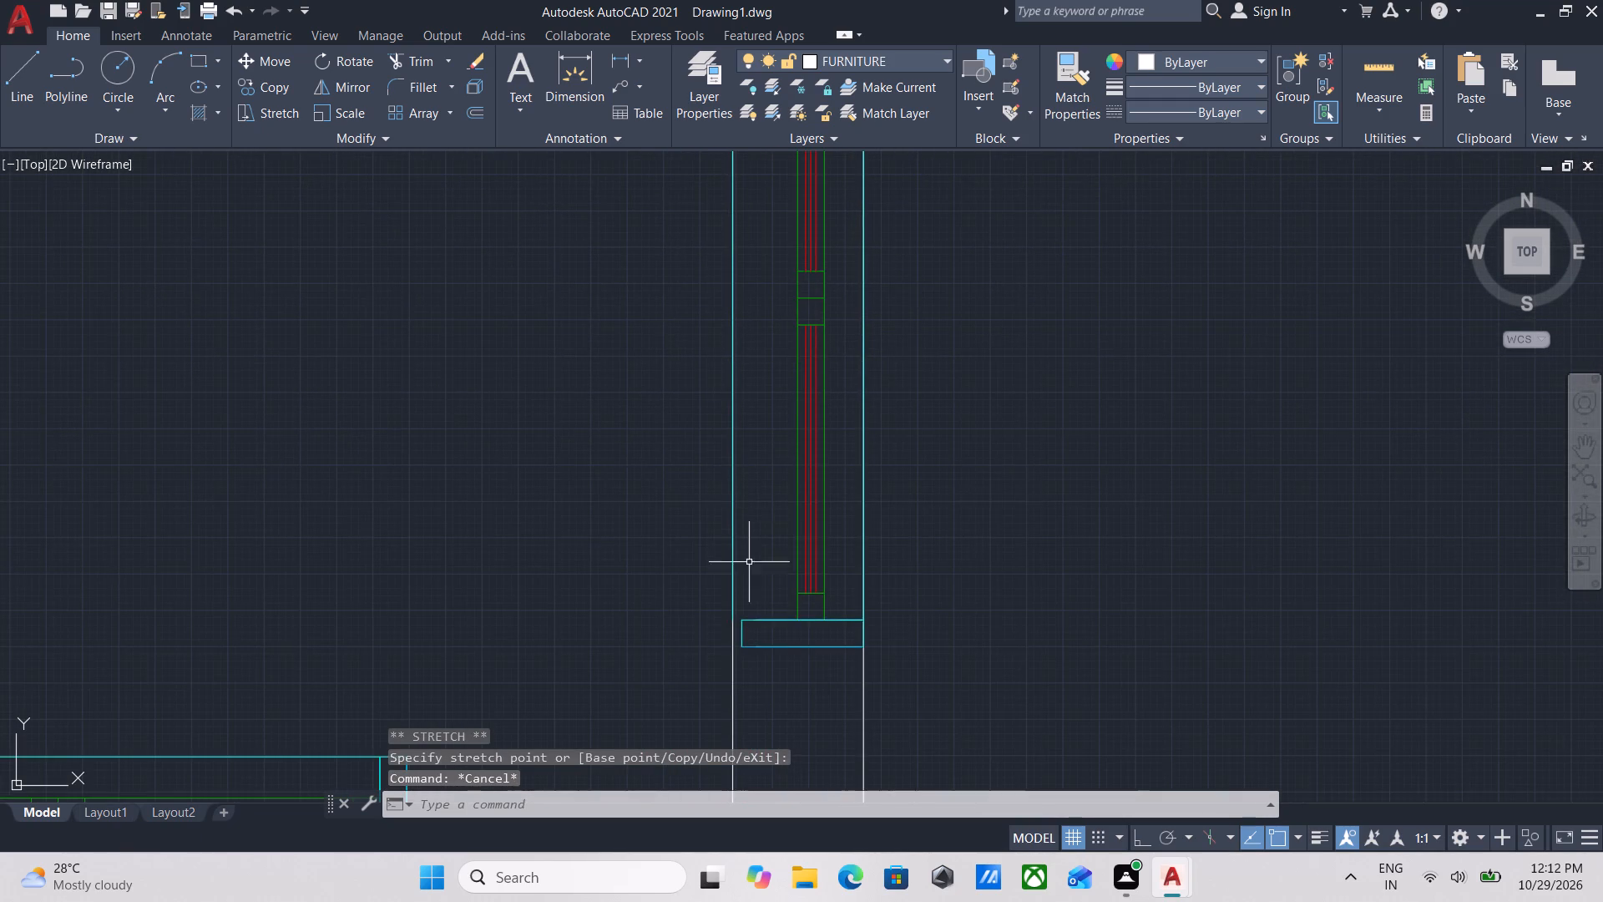
{"action": "scroll", "coordinate": [751, 659], "scroll_direction": "up", "scroll_amount": 2}
{"action": "scroll", "coordinate": [722, 581], "scroll_direction": "up", "scroll_amount": 3}
{"action": "left_click", "coordinate": [763, 636]}
{"action": "left_click", "coordinate": [693, 579]}
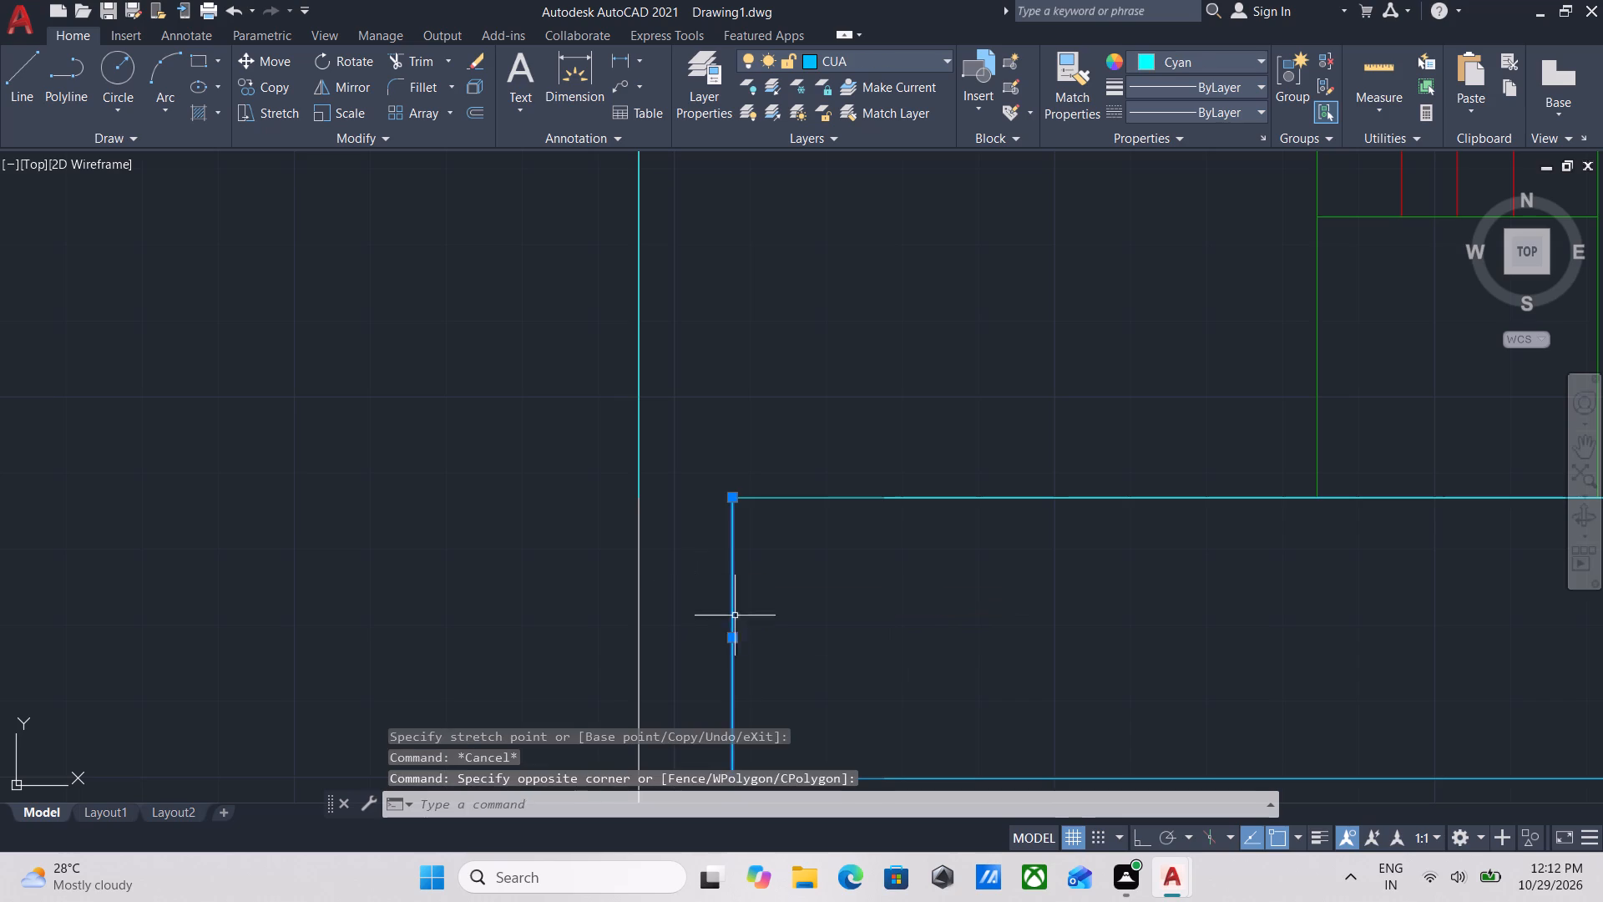
{"action": "left_click", "coordinate": [733, 643]}
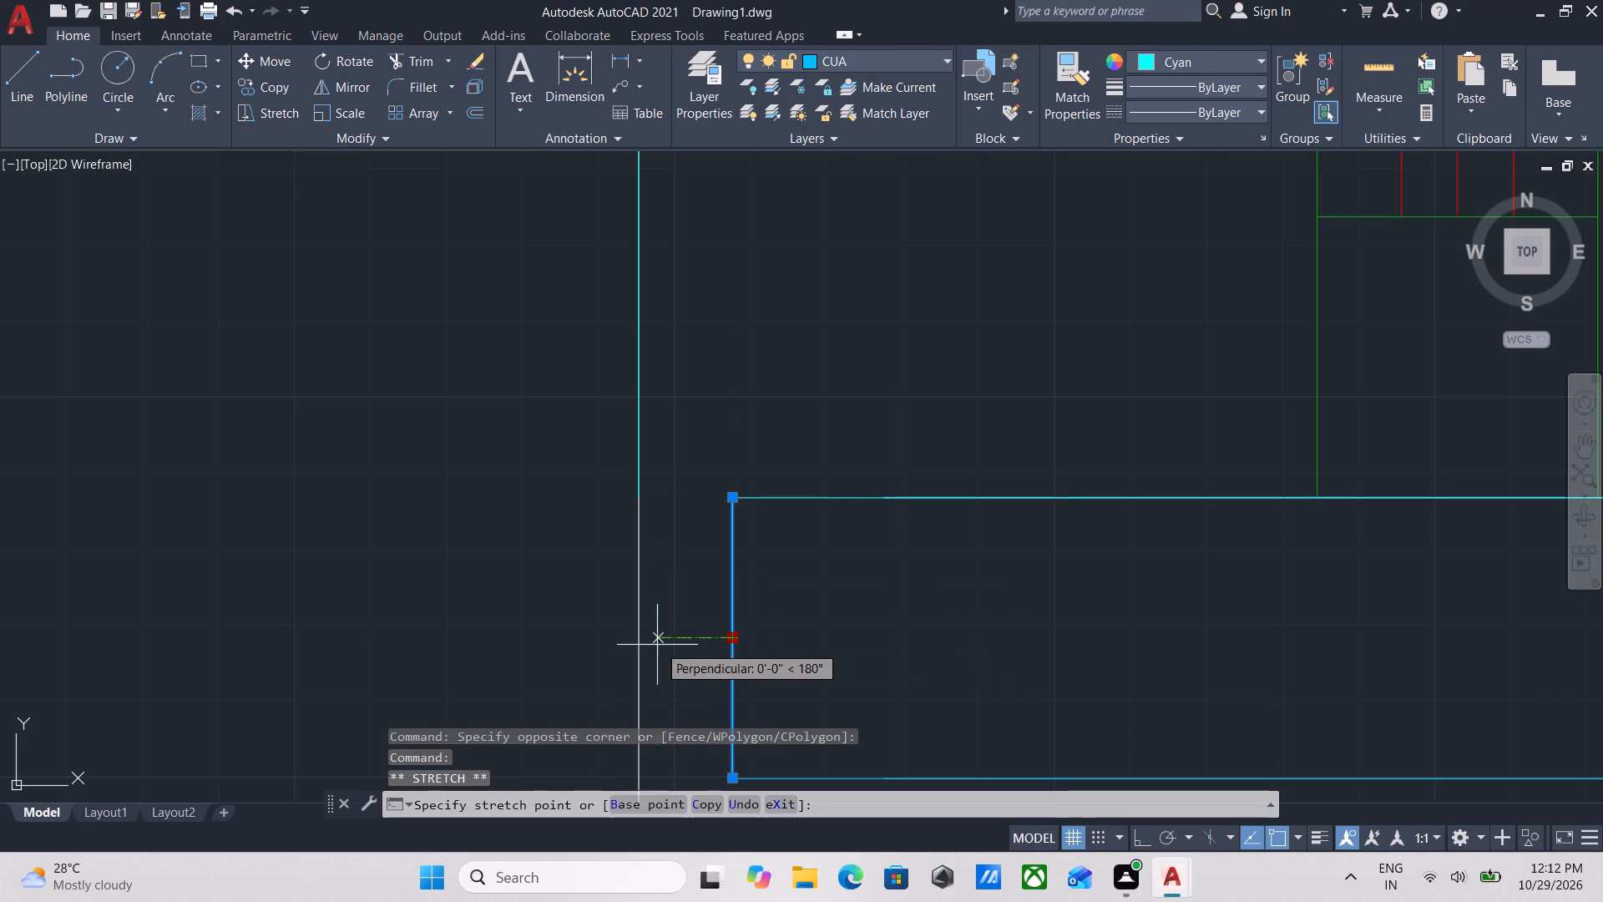
{"action": "left_click", "coordinate": [643, 641]}
{"action": "scroll", "coordinate": [662, 621], "scroll_direction": "down", "scroll_amount": 3}
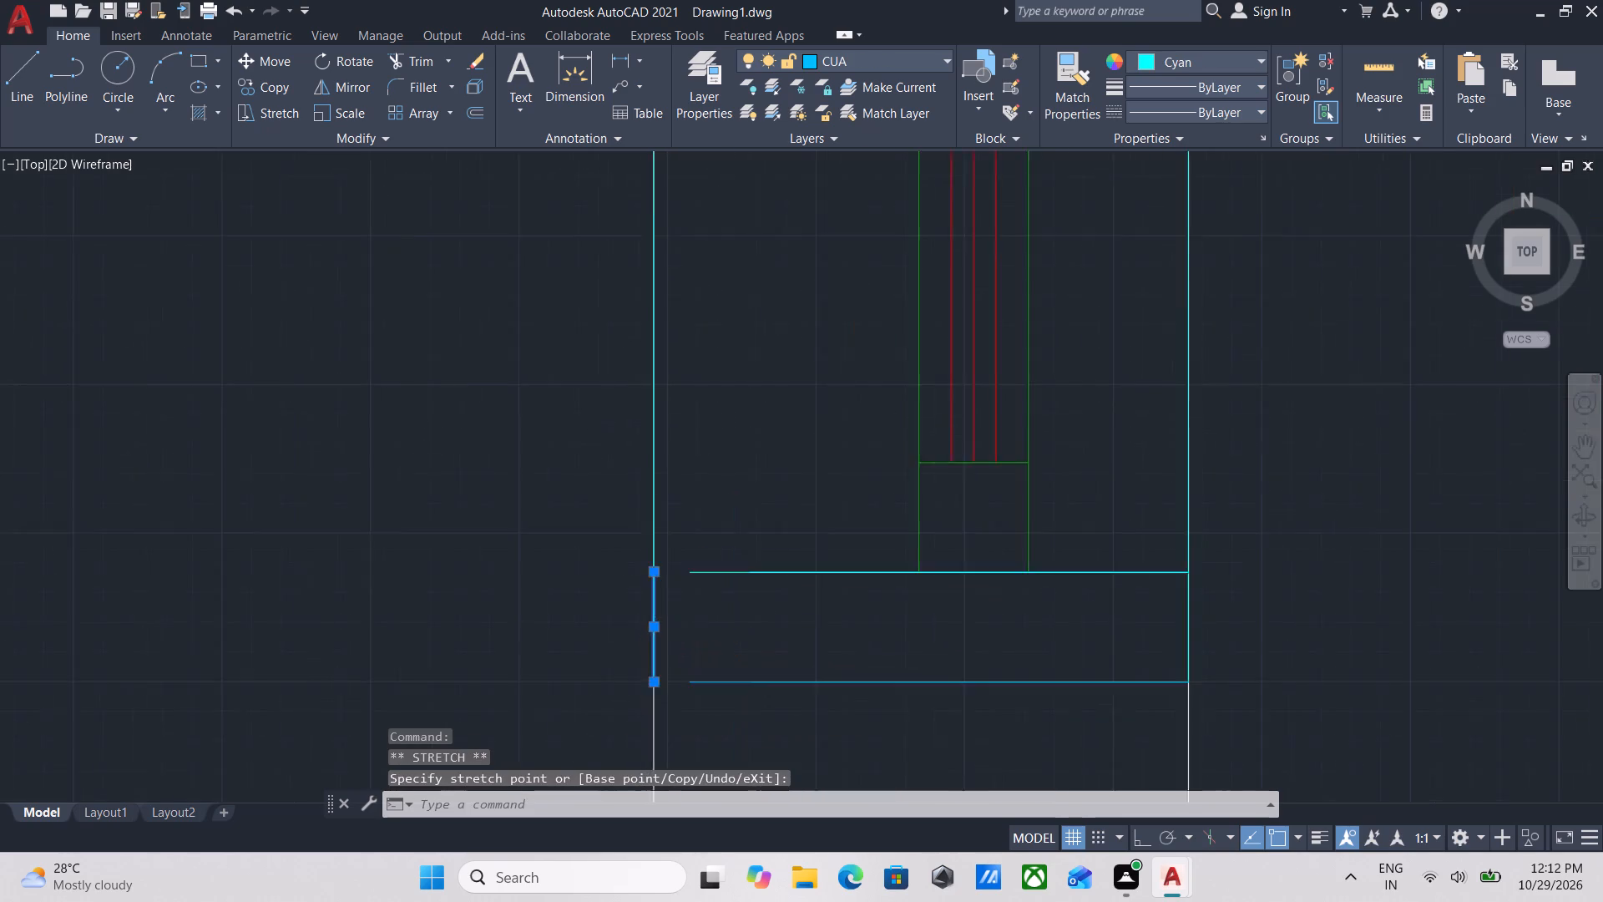
{"action": "middle_click_drag", "start_coordinate": [660, 611], "coordinate": [630, 519]}
{"action": "key", "text": "Escape"}
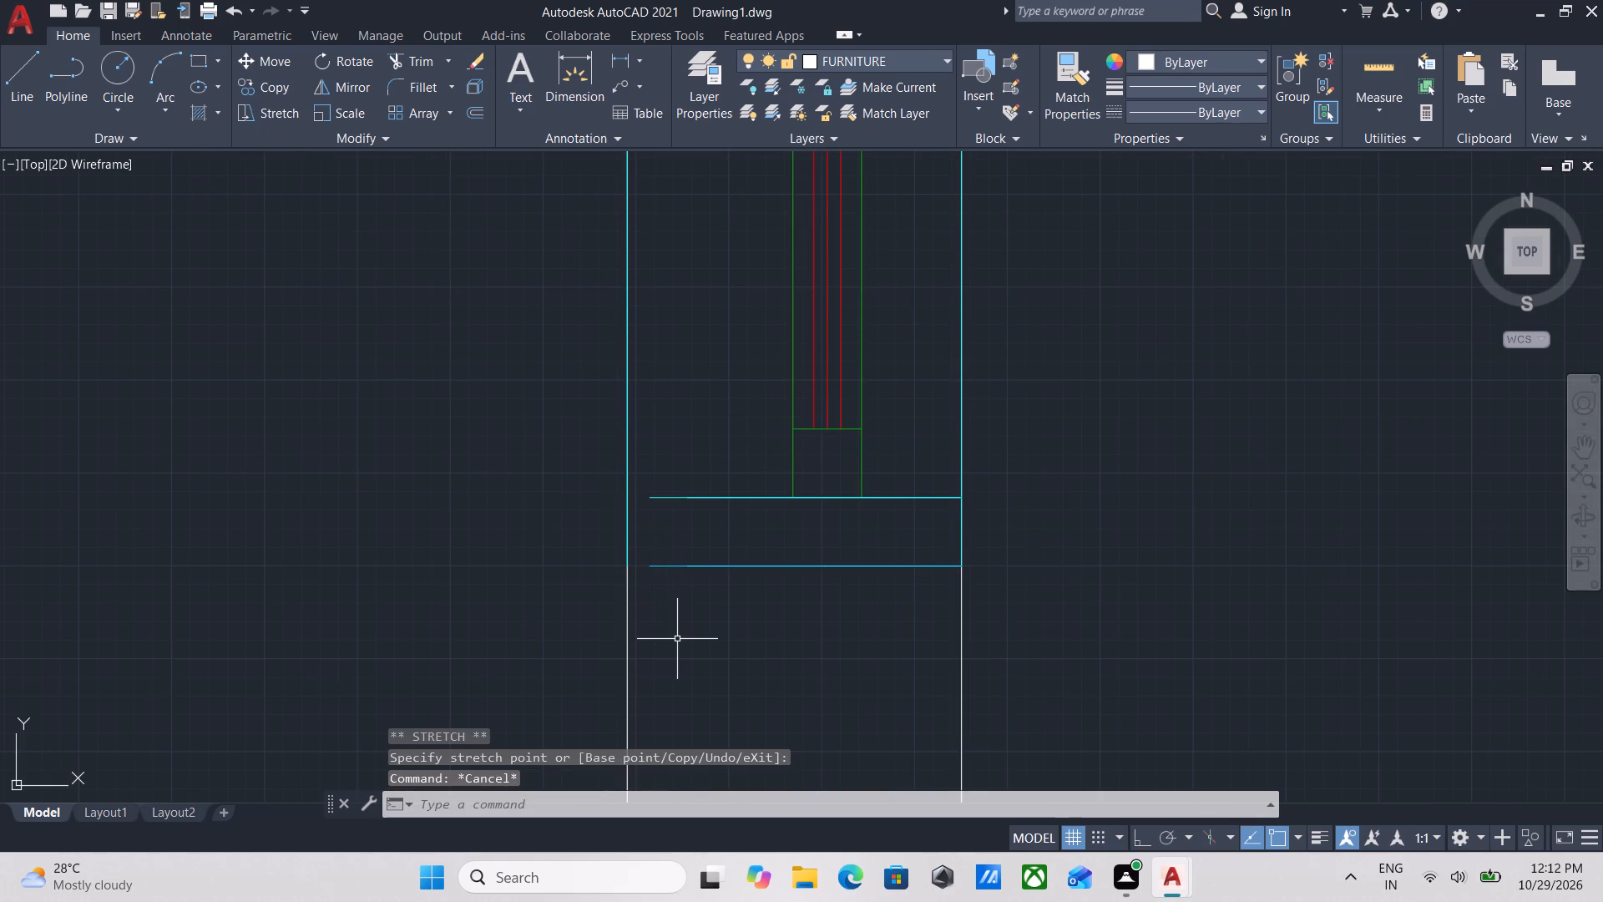
Extend the lower jamb's two horizontal lines to the outer wall line.
{"action": "key", "text": "e"}
{"action": "key", "text": "x"}
{"action": "key", "text": "Return"}
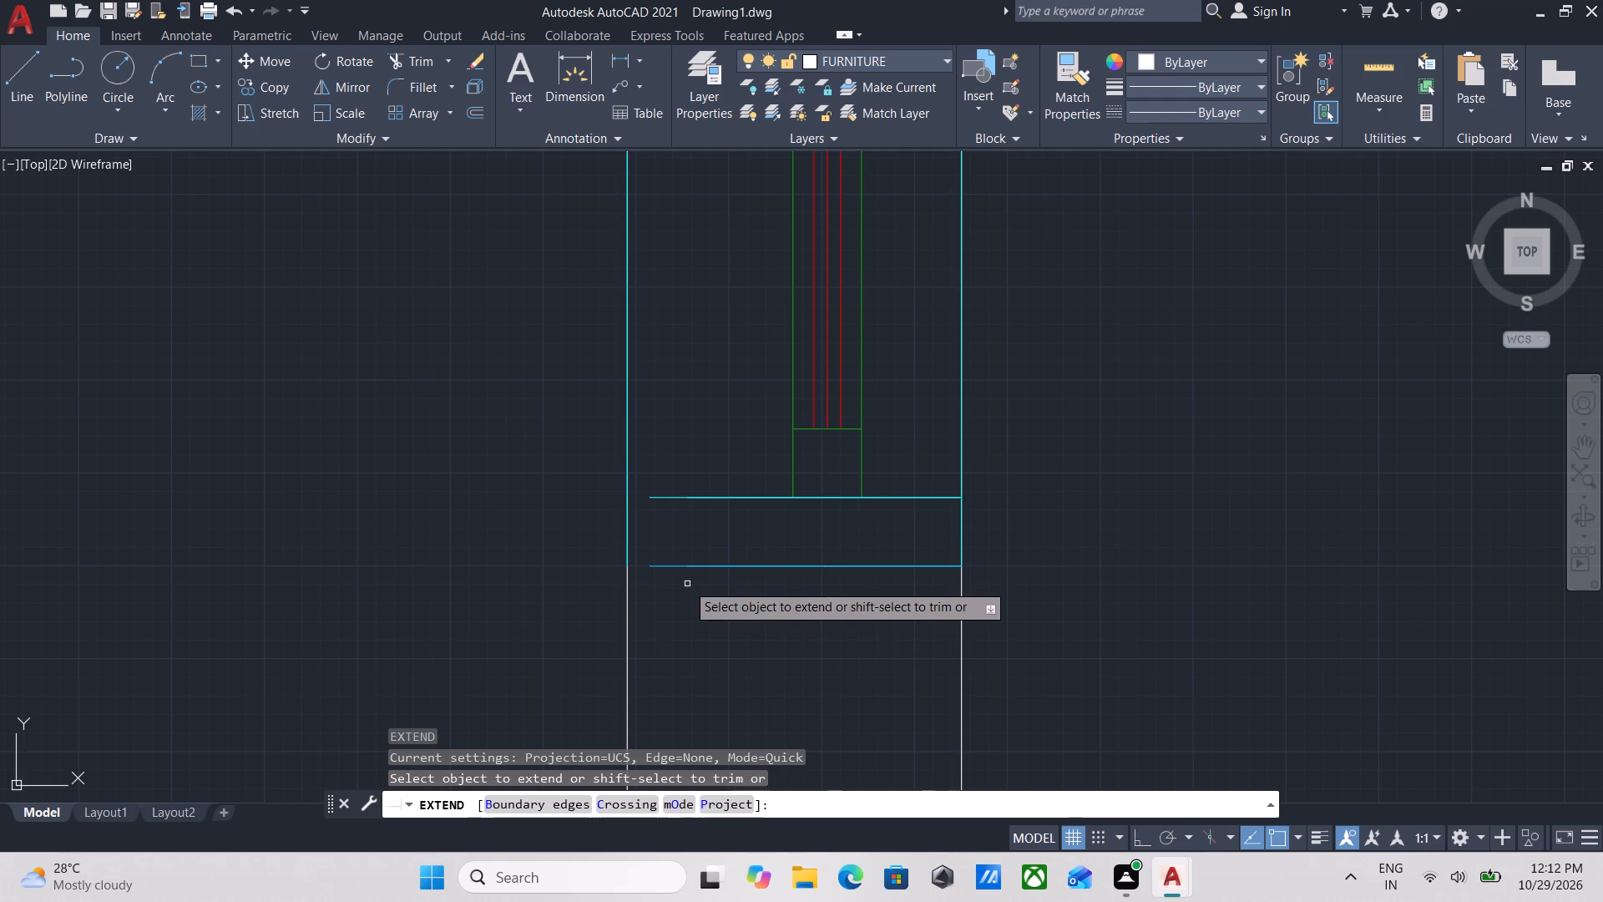
{"action": "left_click", "coordinate": [682, 569]}
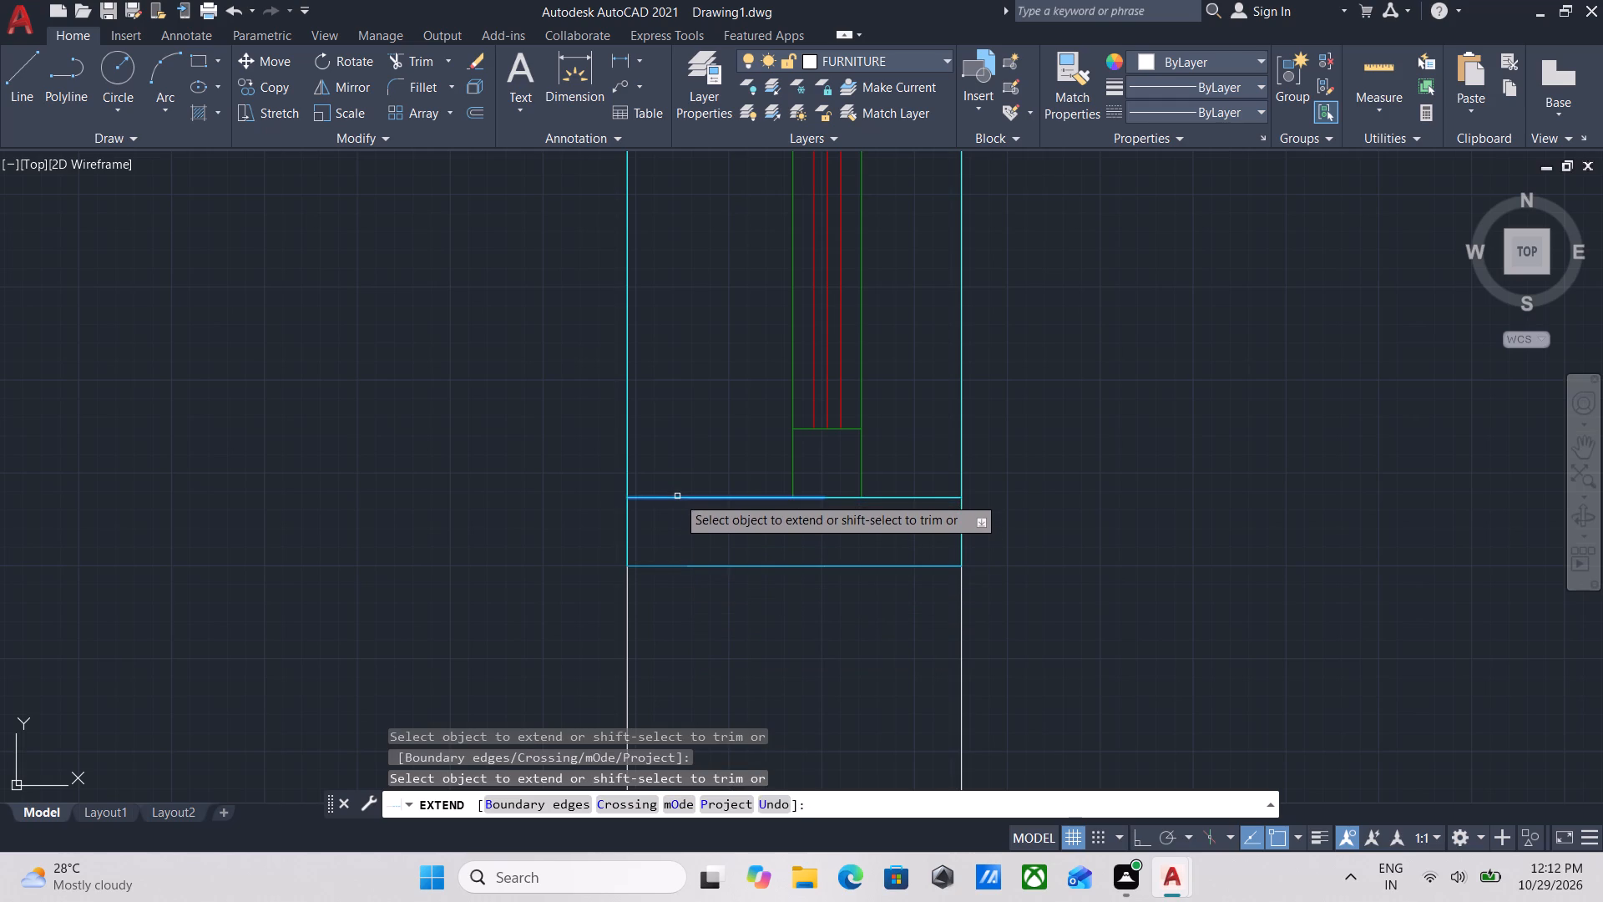
{"action": "left_click", "coordinate": [677, 496]}
Extend the upper jamb's two horizontal lines to the outer wall line.
{"action": "middle_click_drag", "start_coordinate": [687, 464], "coordinate": [685, 874]}
{"action": "scroll", "coordinate": [681, 734], "scroll_direction": "down", "scroll_amount": 1}
{"action": "middle_click_drag", "start_coordinate": [659, 484], "coordinate": [669, 832]}
{"action": "scroll", "coordinate": [680, 506], "scroll_direction": "down", "scroll_amount": 1}
{"action": "middle_click_drag", "start_coordinate": [680, 506], "coordinate": [675, 794]}
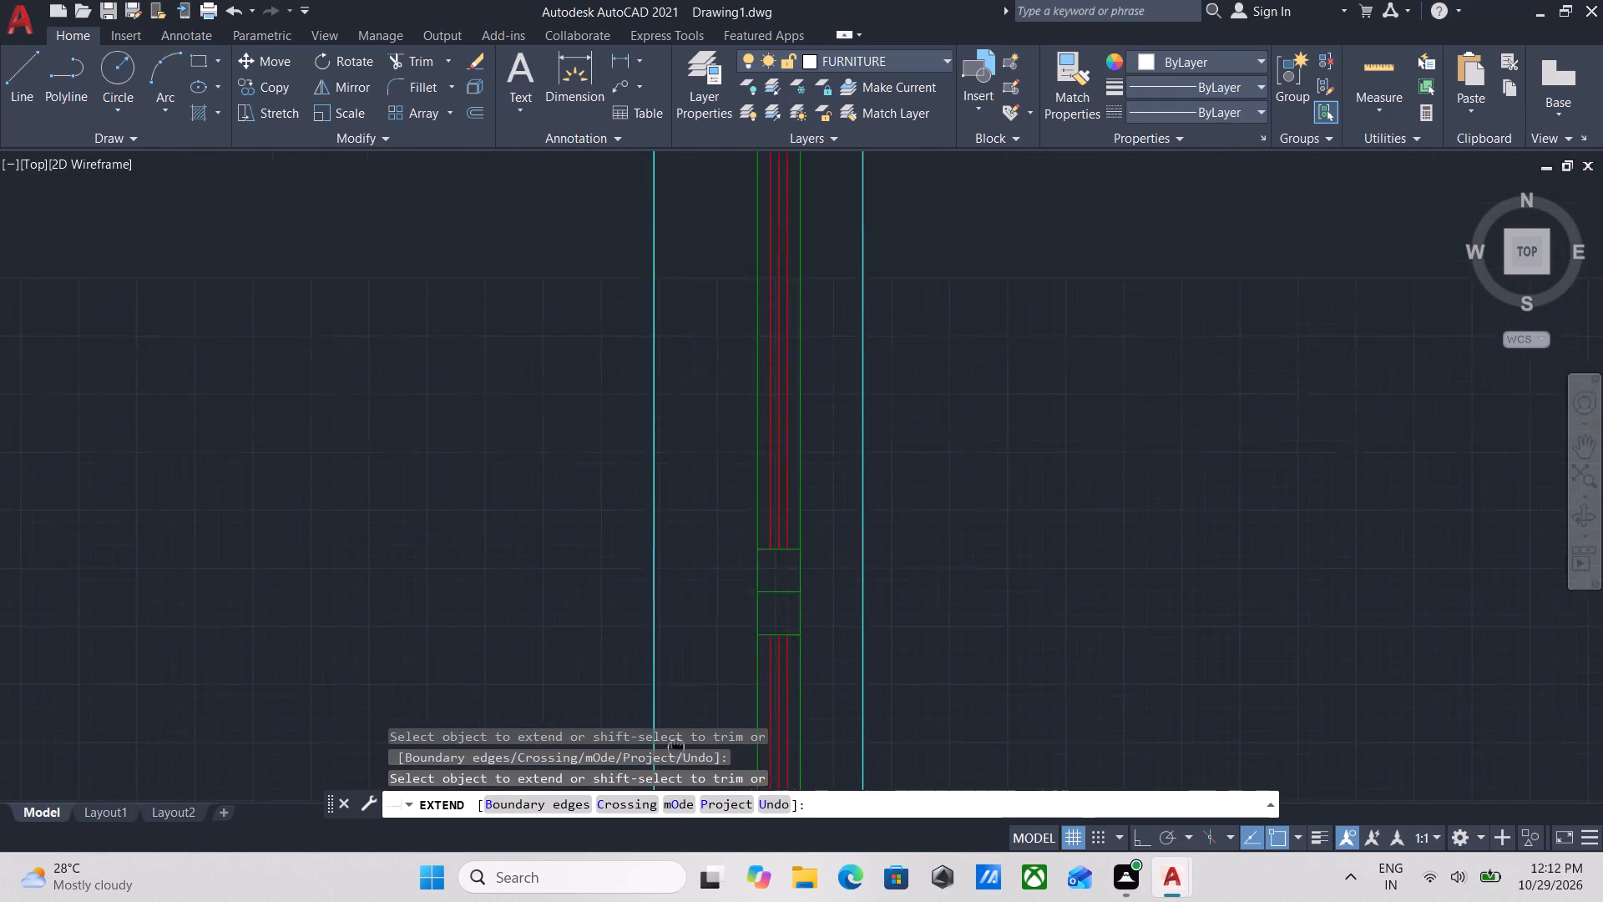
{"action": "middle_click_drag", "start_coordinate": [675, 794], "coordinate": [680, 852]}
{"action": "middle_click_drag", "start_coordinate": [675, 525], "coordinate": [675, 653]}
{"action": "left_click", "coordinate": [695, 421]}
{"action": "scroll", "coordinate": [696, 413], "scroll_direction": "up", "scroll_amount": 1}
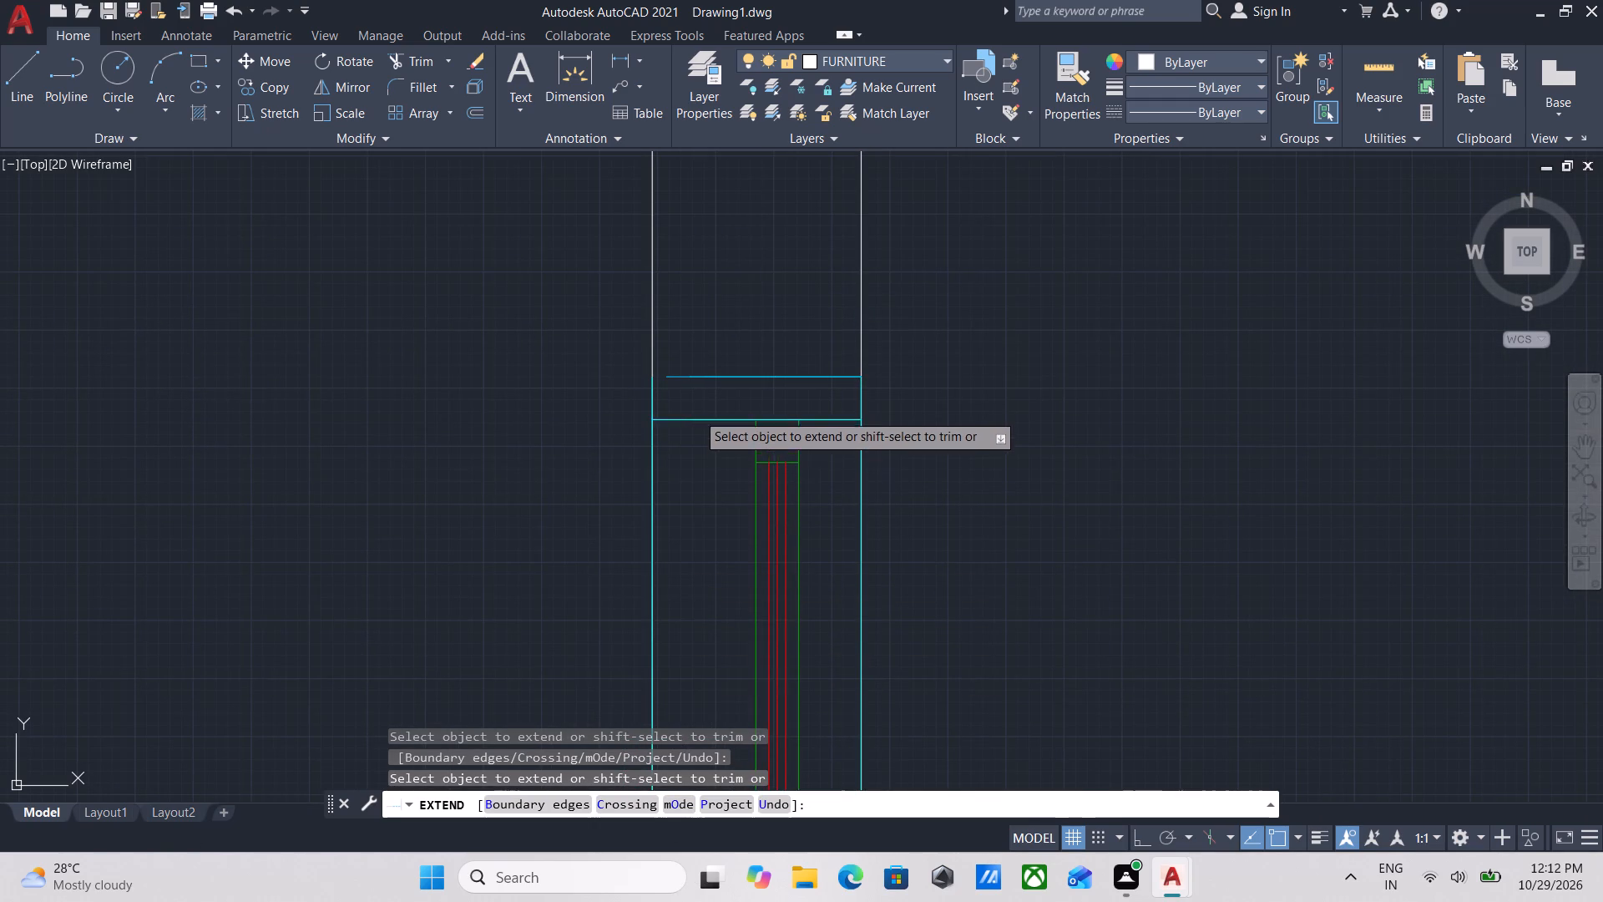
{"action": "scroll", "coordinate": [696, 408], "scroll_direction": "up", "scroll_amount": 2}
{"action": "left_click", "coordinate": [733, 272]}
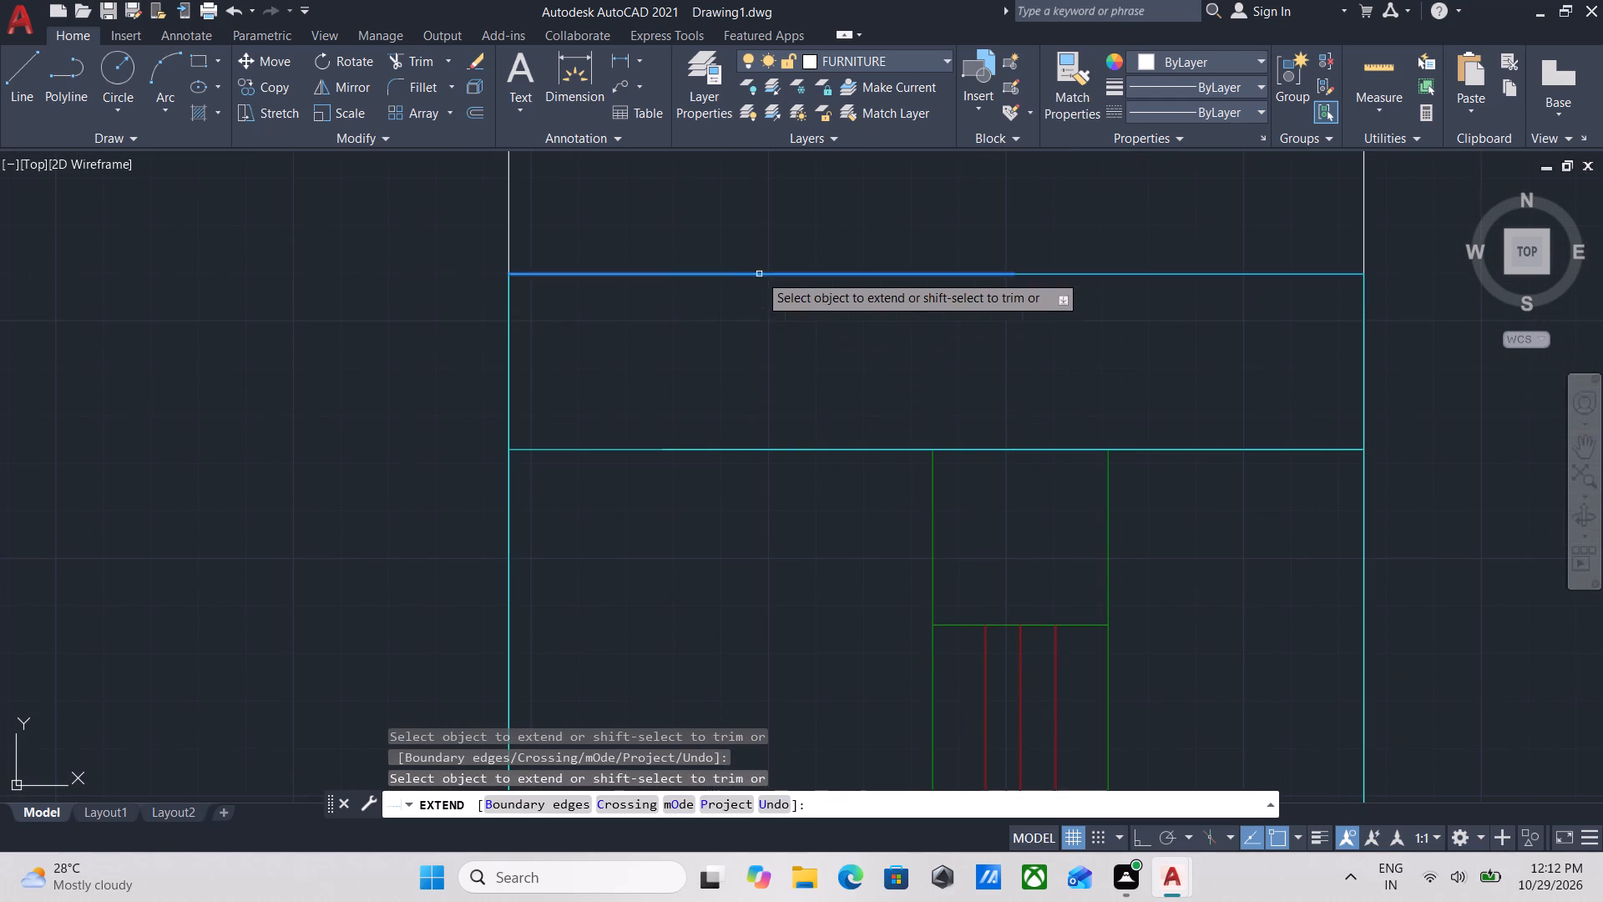
{"action": "key", "text": "Escape"}
{"action": "key", "text": "Escape"}
Join the collinear segments of the upper jamb's top edge into a single line.
{"action": "left_click", "coordinate": [868, 323]}
{"action": "left_click", "coordinate": [806, 209]}
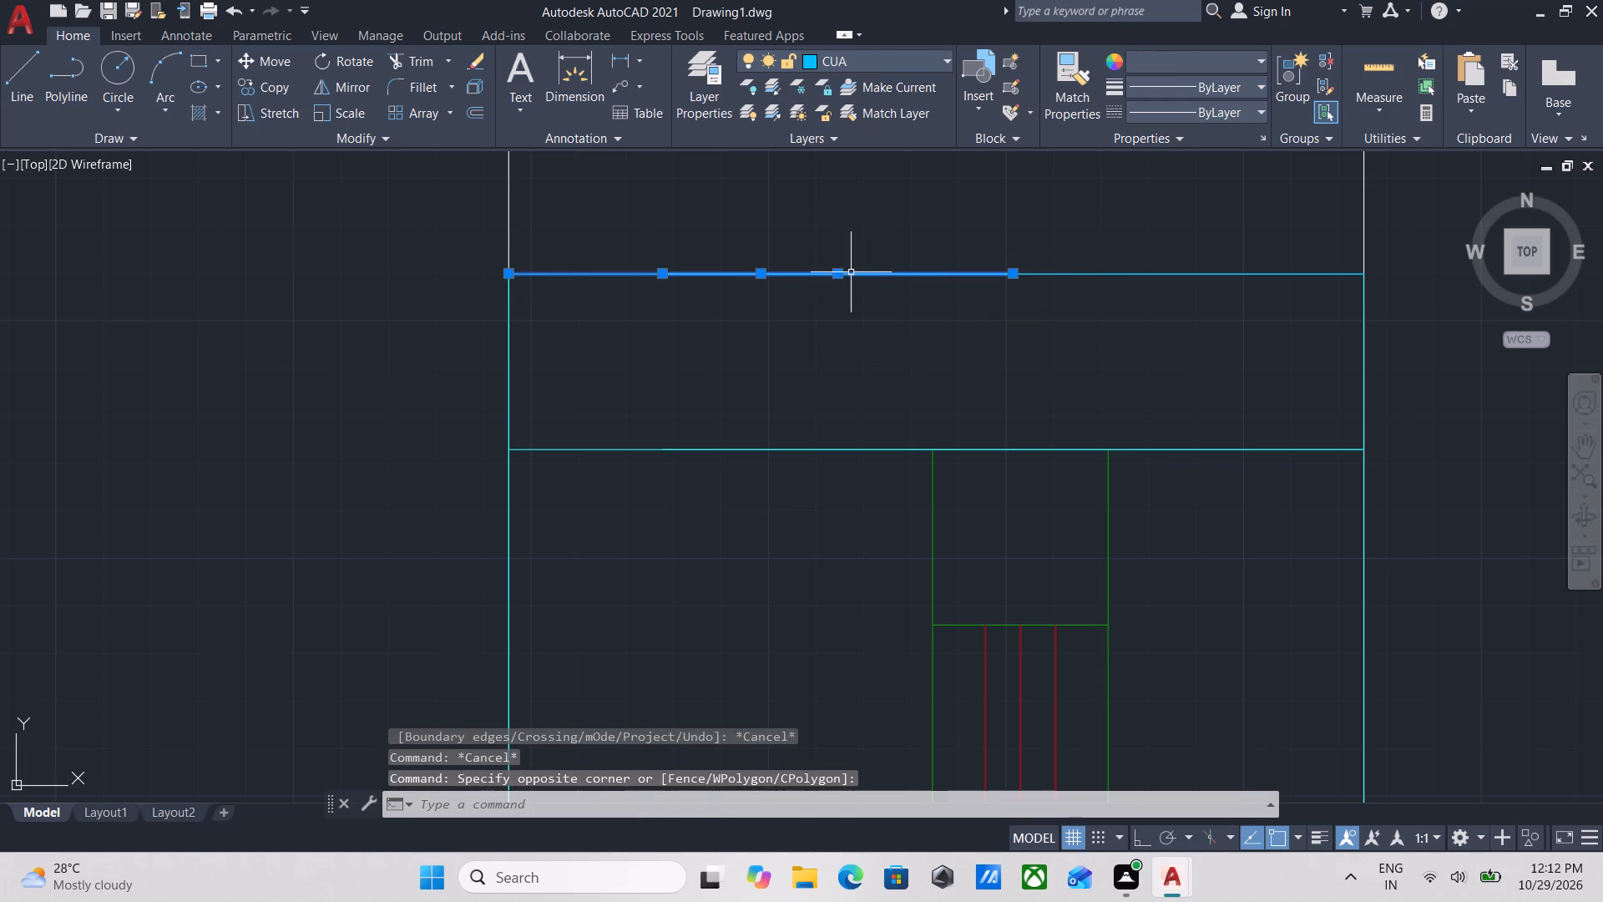
{"action": "key", "text": "Escape"}
{"action": "left_click", "coordinate": [1055, 317]}
{"action": "left_click", "coordinate": [619, 210]}
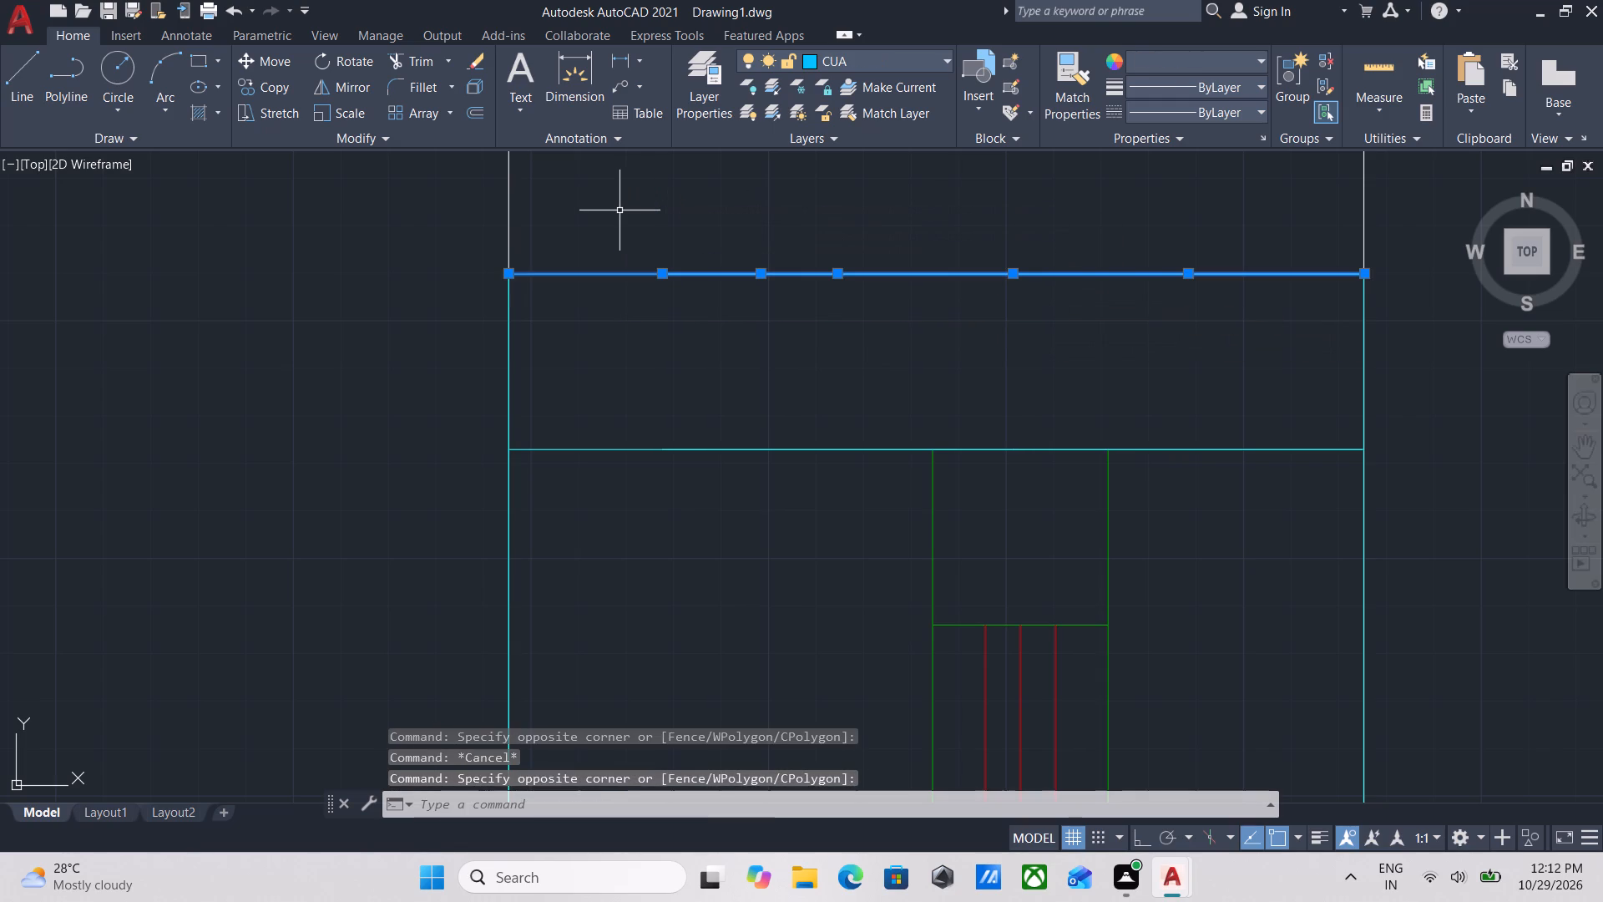
{"action": "type", "text": "JOIN"}
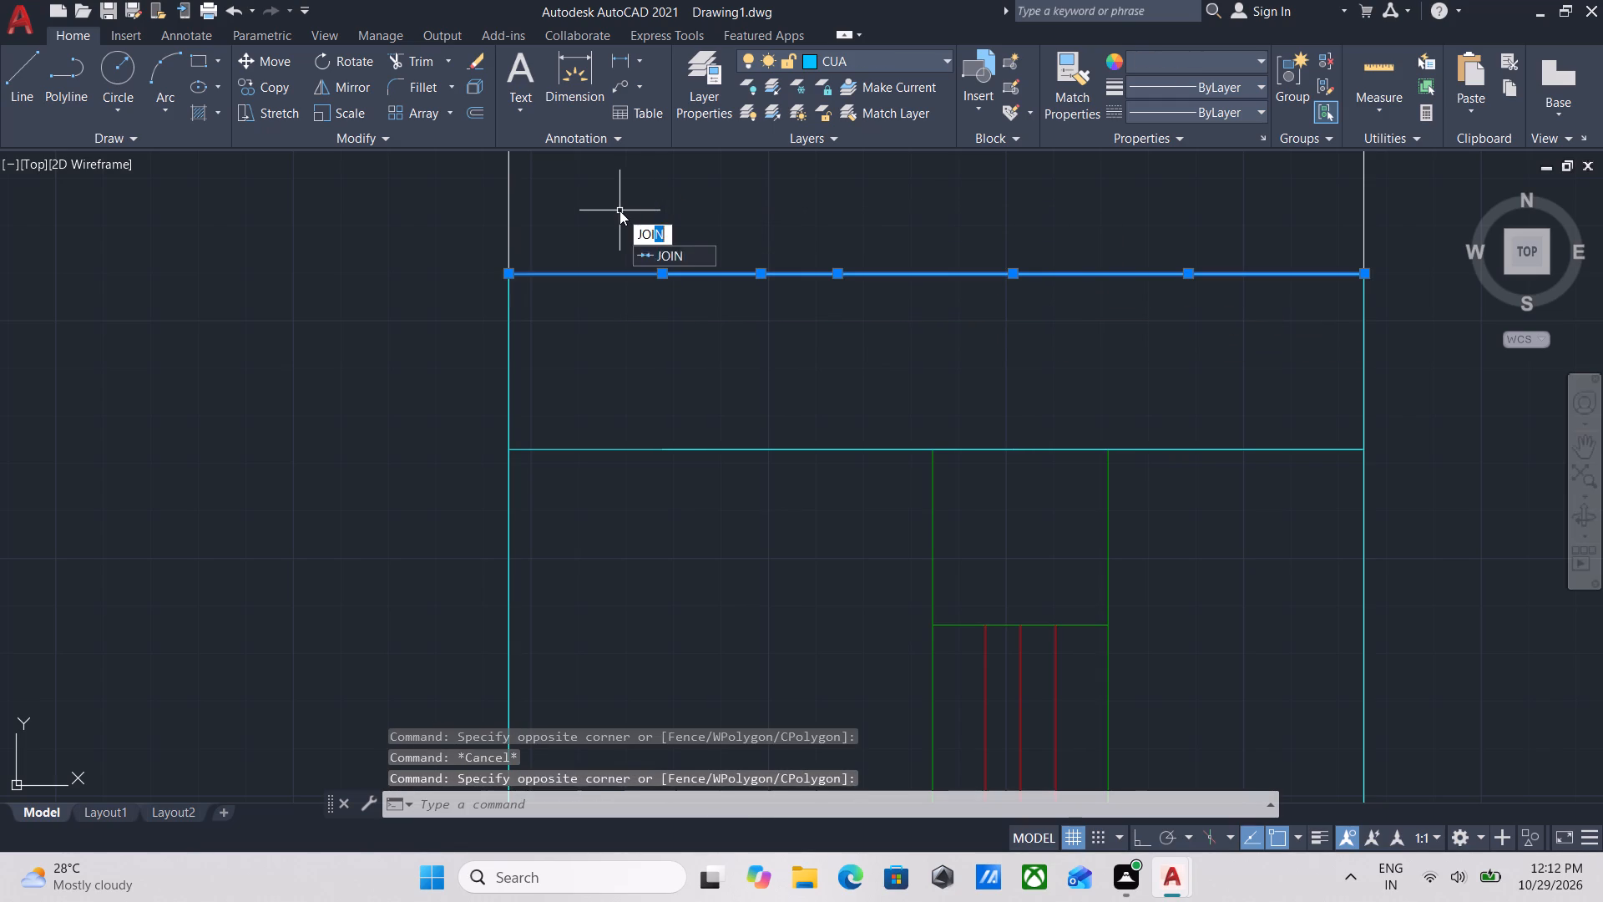
{"action": "key", "text": "Return"}
{"action": "left_click", "coordinate": [708, 301]}
{"action": "left_click", "coordinate": [610, 215]}
{"action": "key", "text": "Escape"}
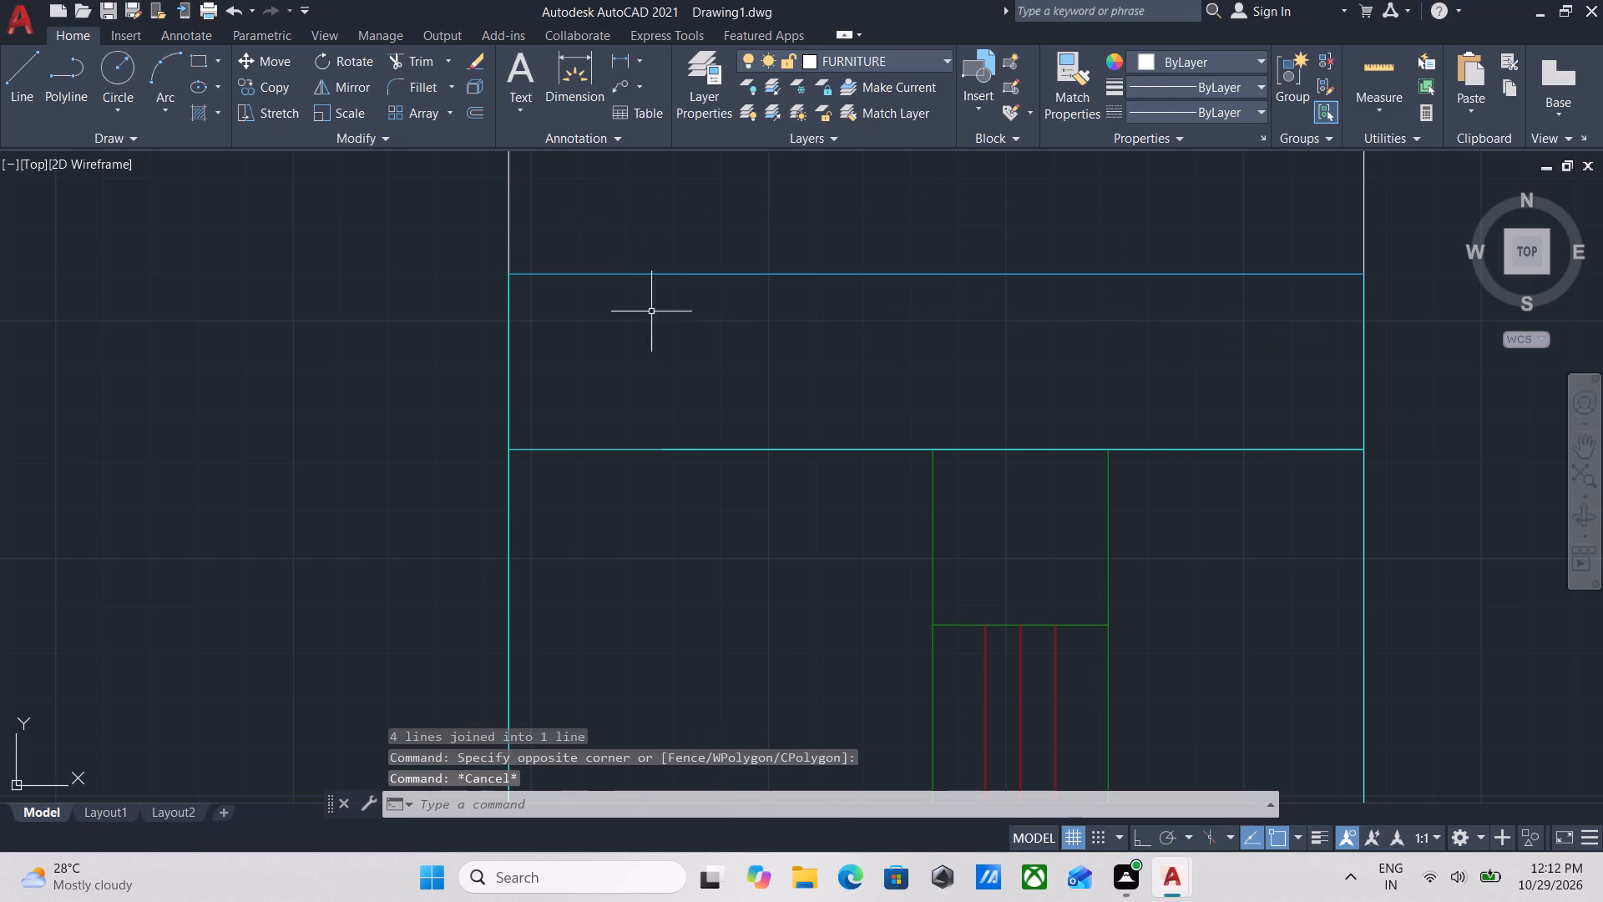
Join the collinear segments of the upper jamb's bottom edge into a single line.
{"action": "middle_click_drag", "start_coordinate": [685, 338], "coordinate": [715, 286]}
{"action": "scroll", "coordinate": [715, 286], "scroll_direction": "down", "scroll_amount": 1}
{"action": "left_click_drag", "start_coordinate": [748, 461], "coordinate": [739, 422]}
{"action": "left_click", "coordinate": [673, 308]}
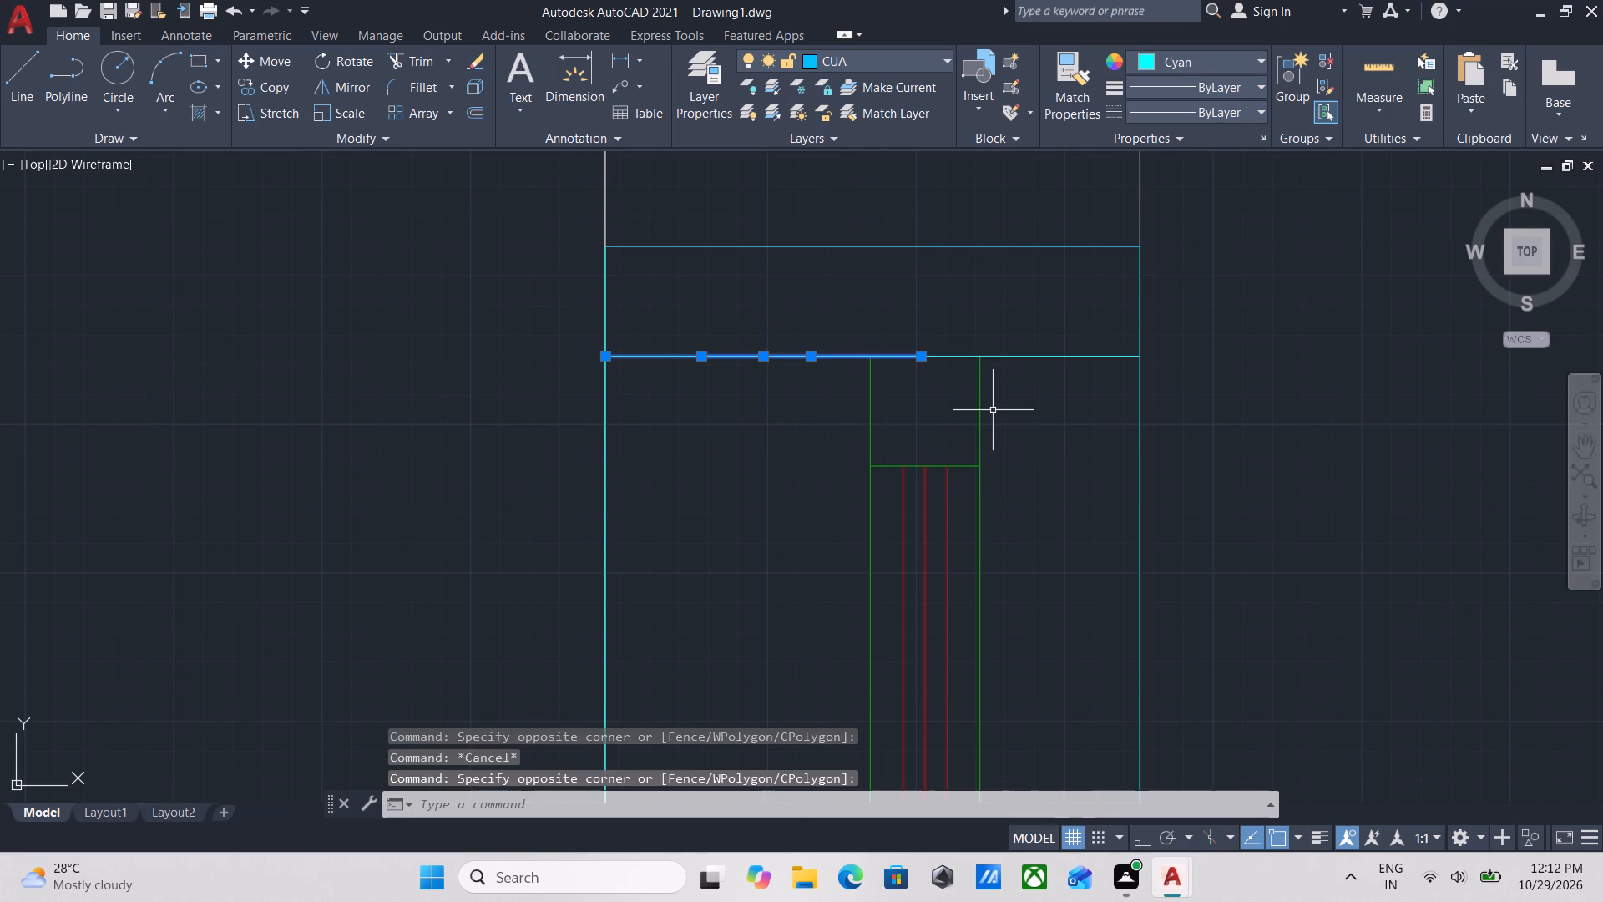
{"action": "left_click", "coordinate": [1038, 403]}
{"action": "left_click", "coordinate": [1006, 327]}
{"action": "type", "text": "JO"}
{"action": "key", "text": "i"}
{"action": "key", "text": "n"}
{"action": "key", "text": "Return"}
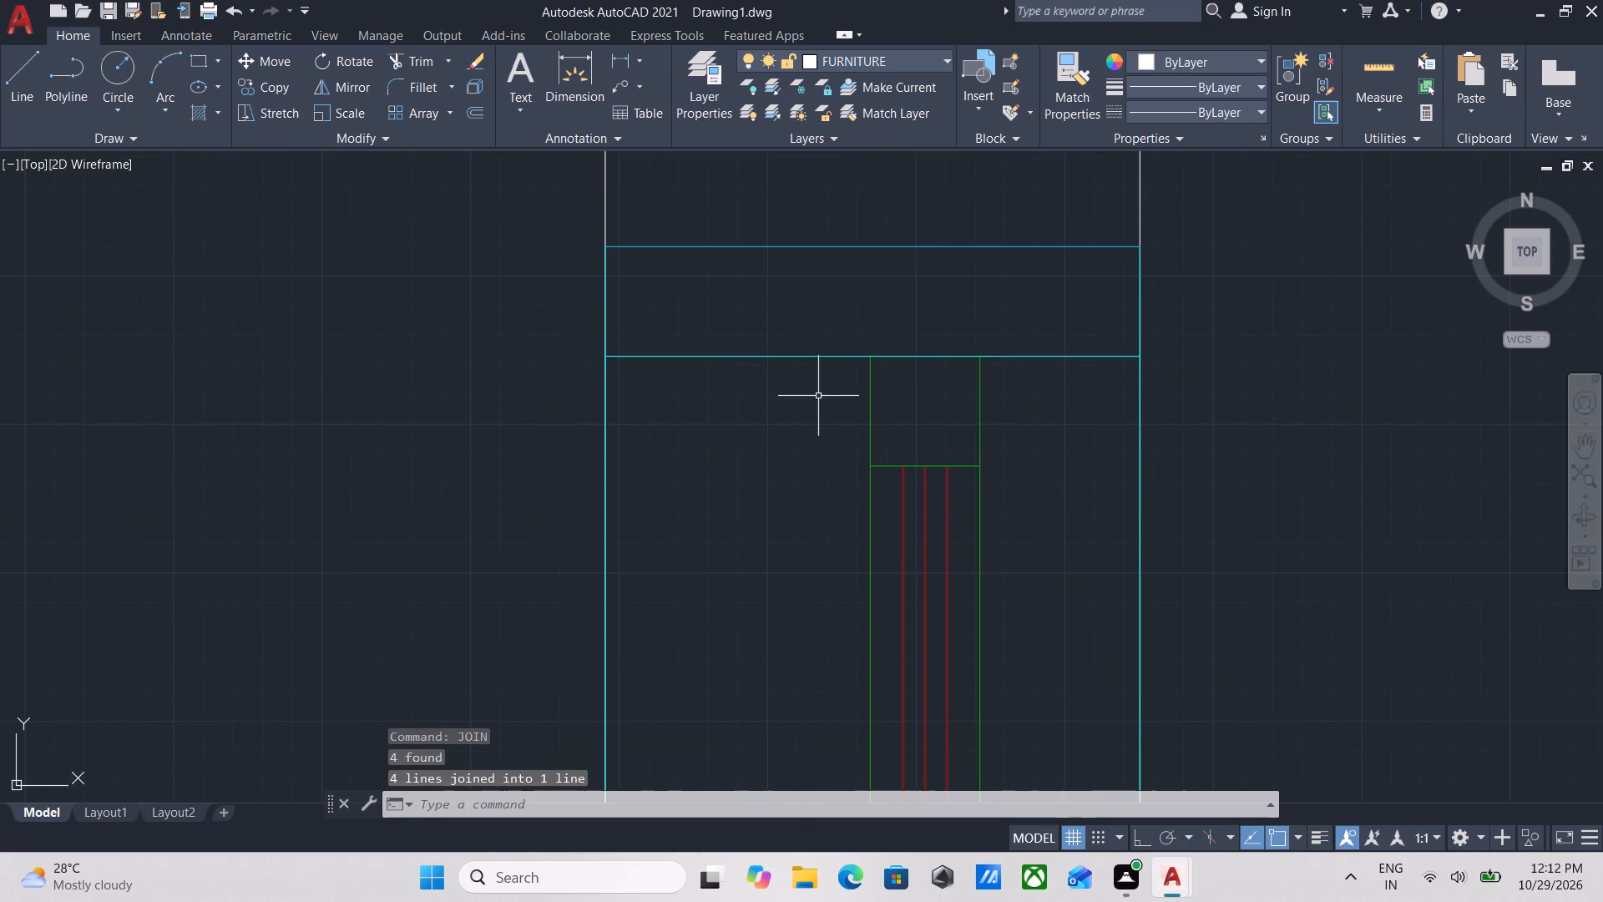
{"action": "left_click", "coordinate": [787, 411]}
{"action": "left_click", "coordinate": [717, 301]}
{"action": "key", "text": "Escape"}
Group all the pieces of the widened two-panel frame in the west wall.
{"action": "scroll", "coordinate": [717, 301], "scroll_direction": "down", "scroll_amount": 3}
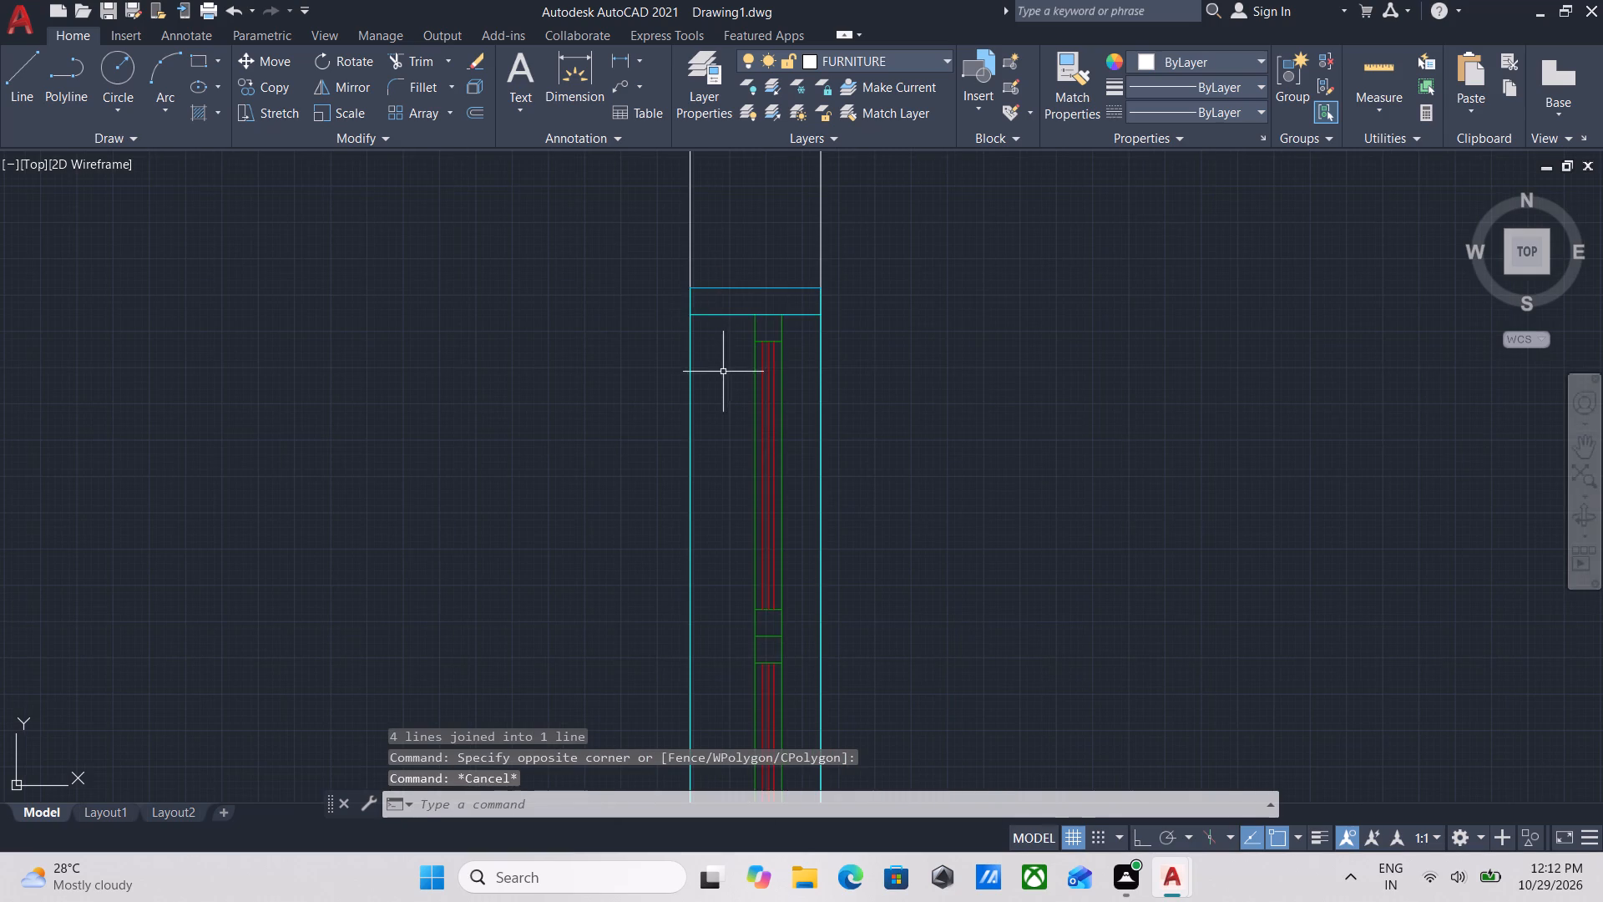
{"action": "middle_click_drag", "start_coordinate": [719, 387], "coordinate": [713, 268]}
{"action": "scroll", "coordinate": [714, 400], "scroll_direction": "down", "scroll_amount": 1}
{"action": "scroll", "coordinate": [714, 250], "scroll_direction": "up", "scroll_amount": 1}
{"action": "scroll", "coordinate": [715, 247], "scroll_direction": "down", "scroll_amount": 3}
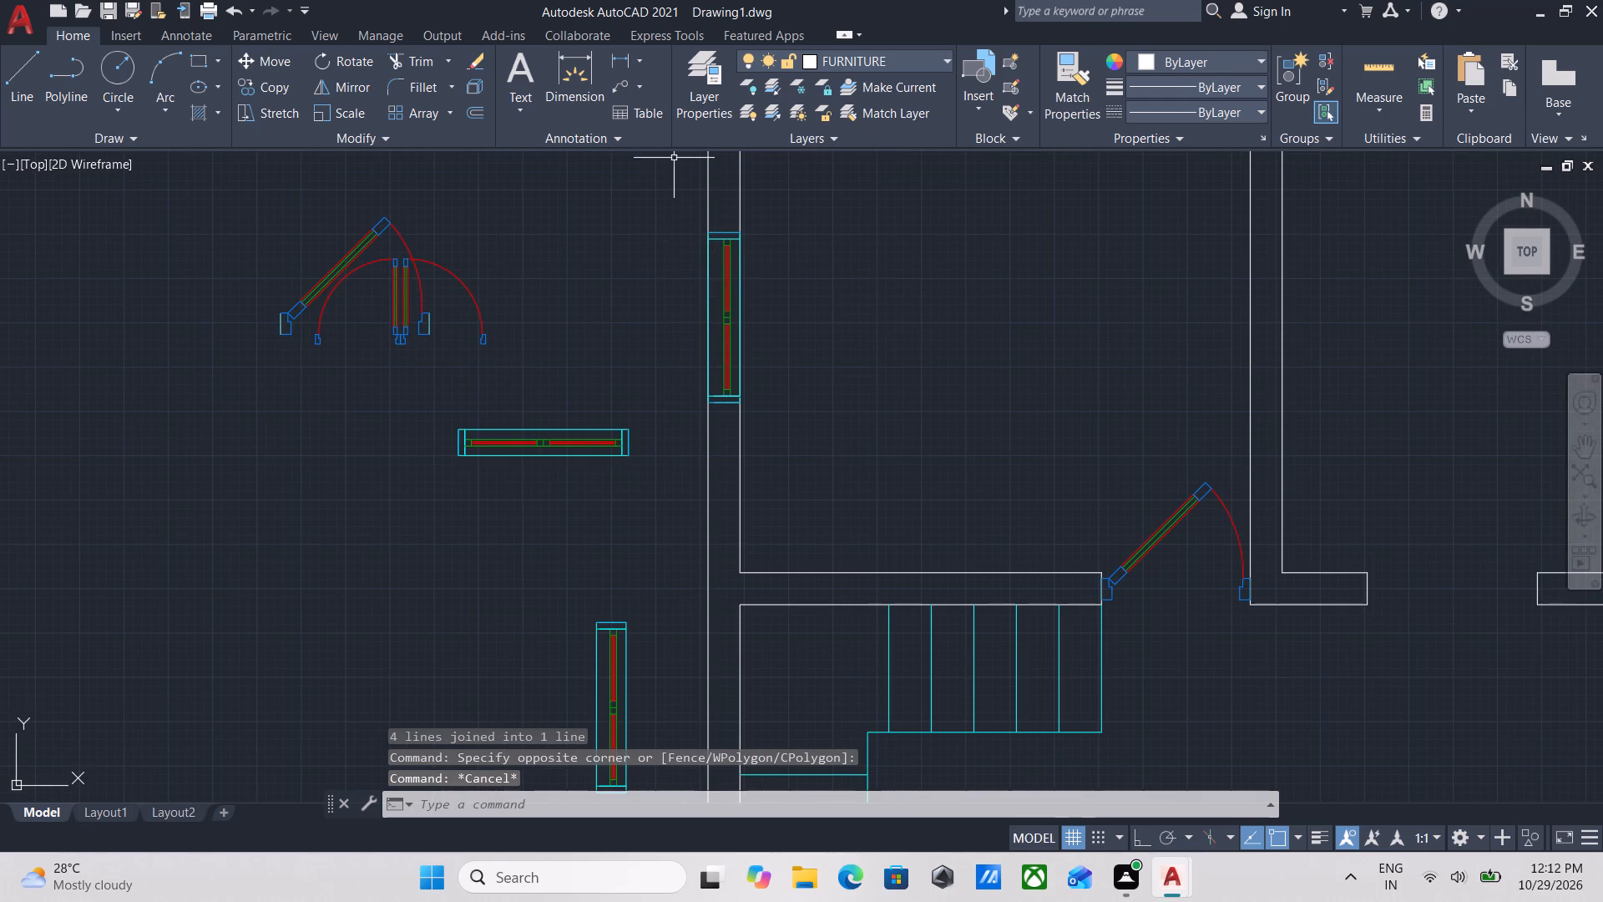
{"action": "left_click", "coordinate": [671, 184]}
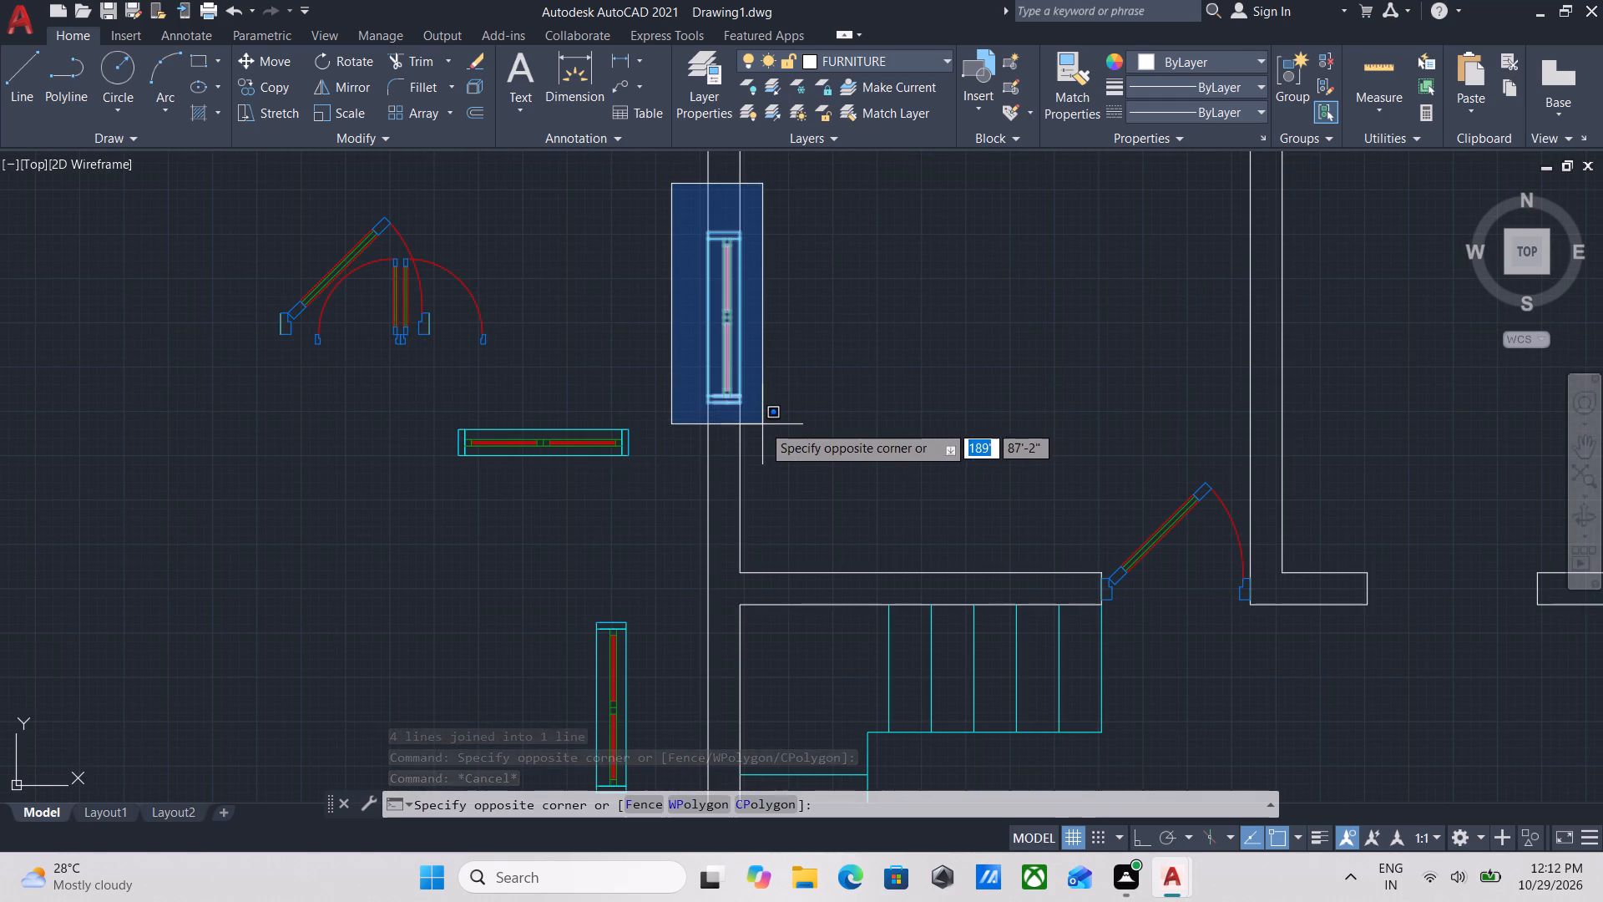
{"action": "left_click", "coordinate": [762, 424]}
{"action": "scroll", "coordinate": [769, 369], "scroll_direction": "up", "scroll_amount": 2}
{"action": "middle_click_drag", "start_coordinate": [769, 362], "coordinate": [794, 459]}
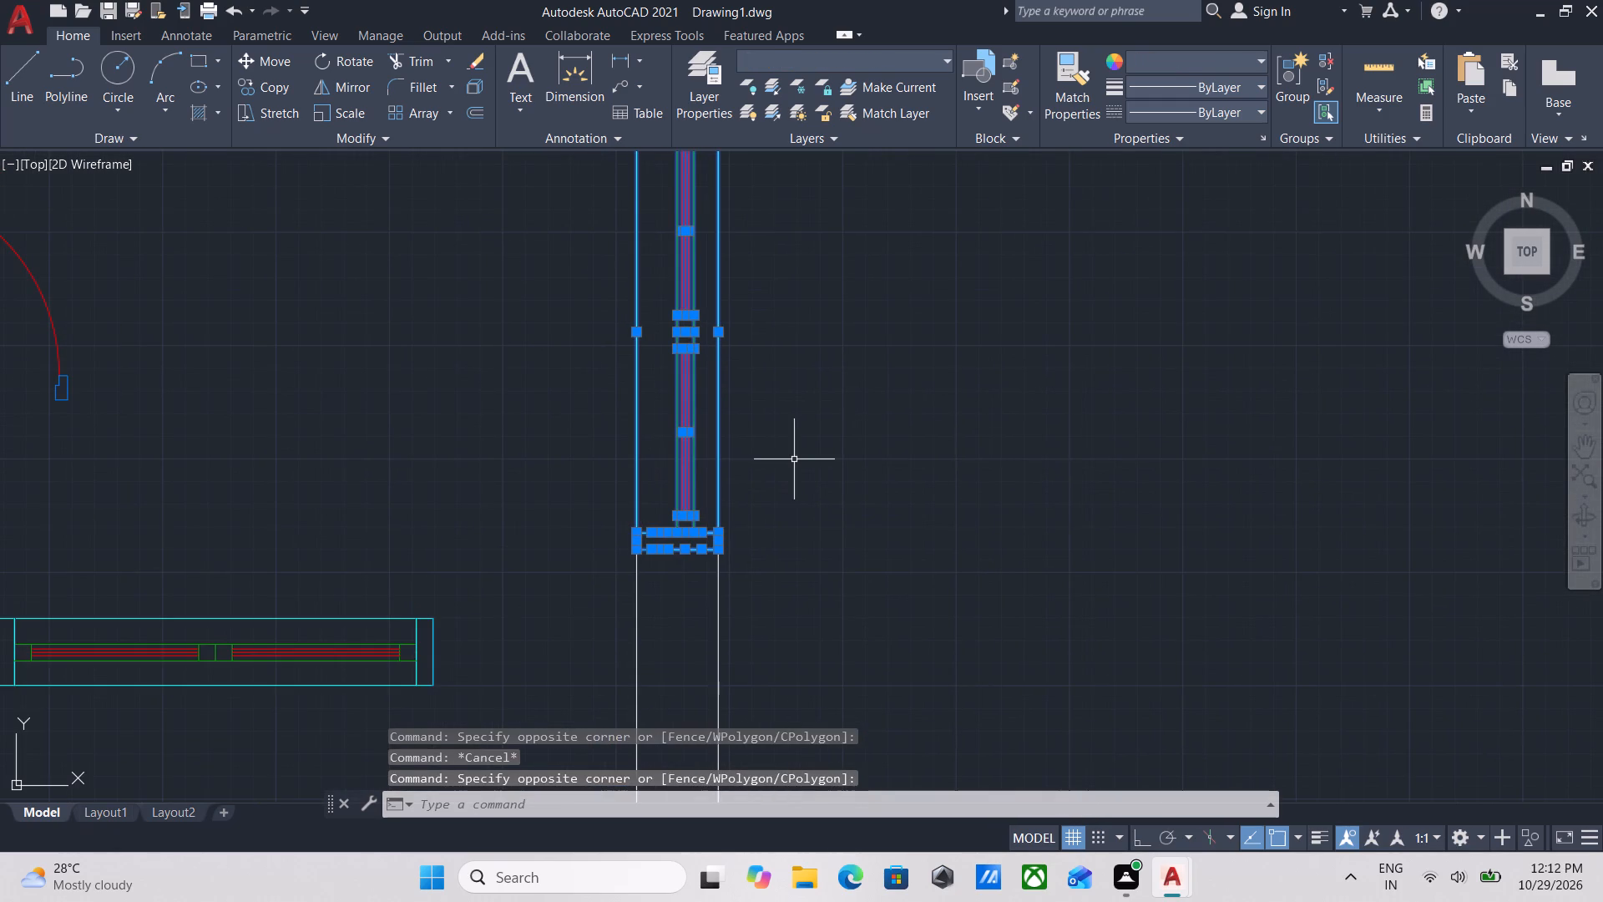
{"action": "key", "text": "g"}
{"action": "key", "text": "Return"}
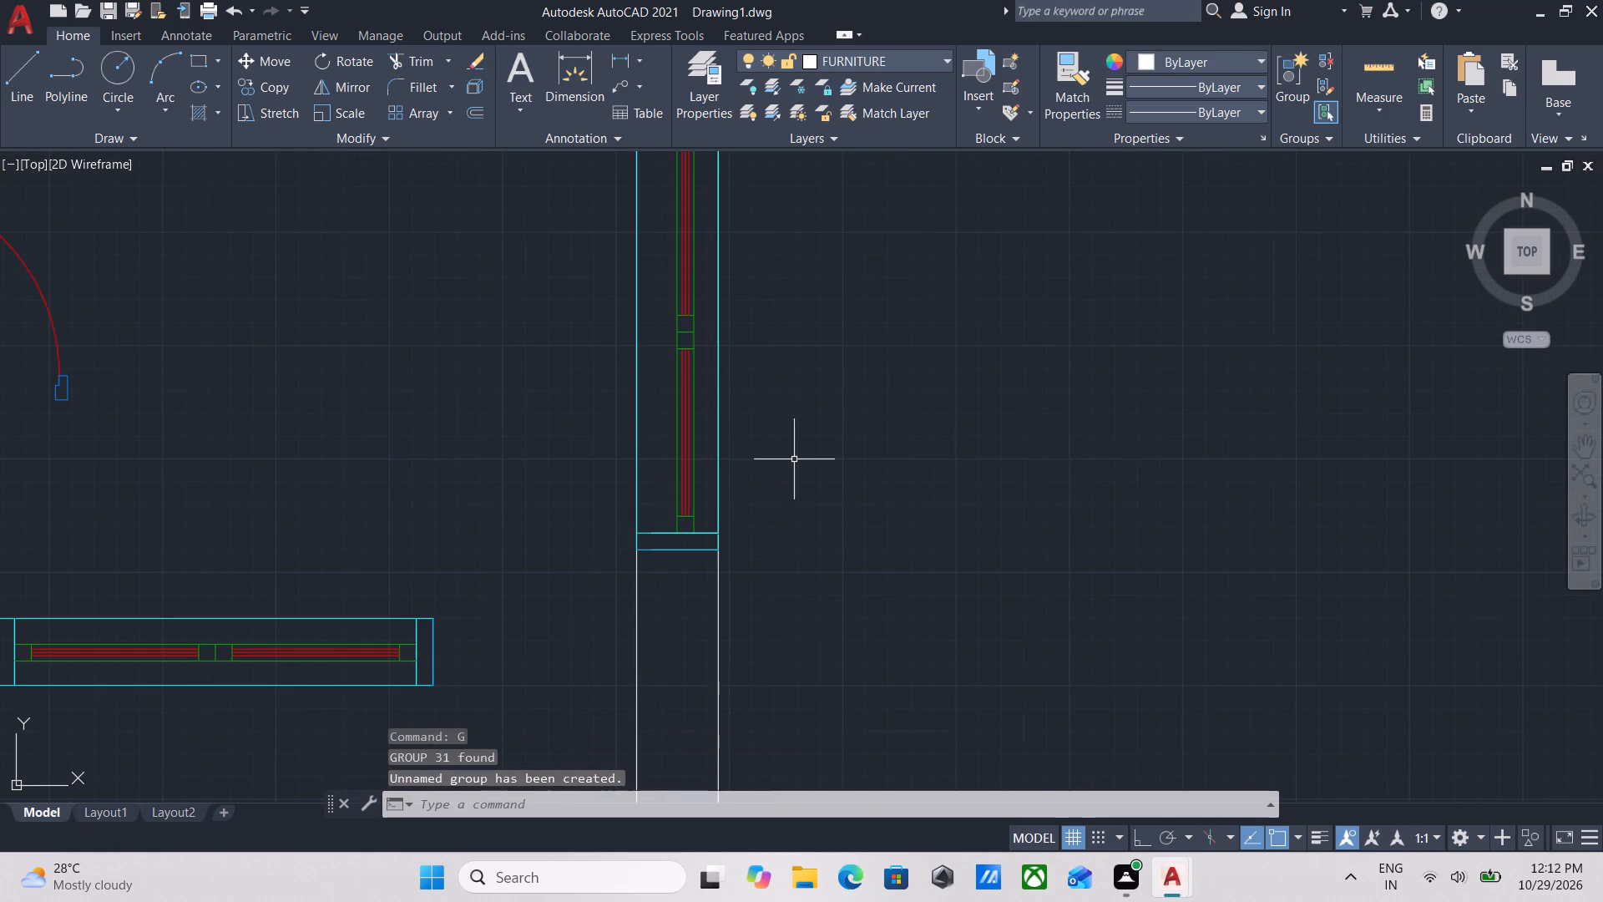
Copy the grouped west-wall frame from its left long edge's midpoint to the open space below the southwest room's south wall, about 50' away.
{"action": "scroll", "coordinate": [794, 459], "scroll_direction": "up", "scroll_amount": 2}
{"action": "middle_click_drag", "start_coordinate": [605, 646], "coordinate": [705, 521]}
{"action": "left_click_drag", "start_coordinate": [612, 651], "coordinate": [606, 620]}
{"action": "left_click", "coordinate": [526, 459]}
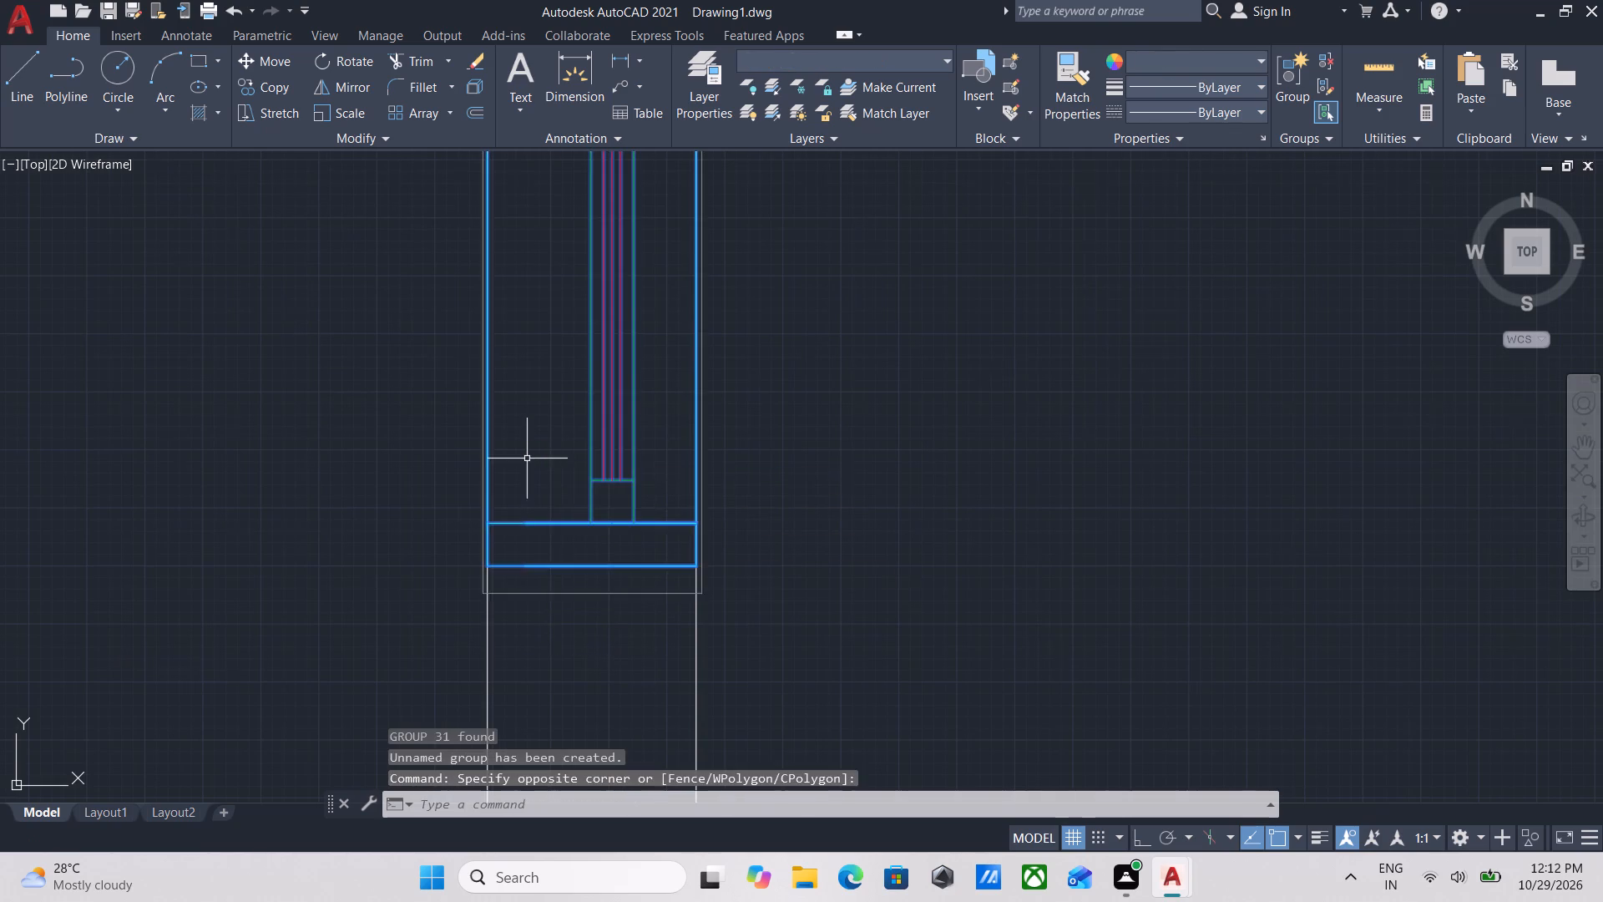
{"action": "scroll", "coordinate": [533, 459], "scroll_direction": "down", "scroll_amount": 2}
{"action": "middle_click_drag", "start_coordinate": [533, 459], "coordinate": [660, 619]}
{"action": "scroll", "coordinate": [776, 515], "scroll_direction": "down", "scroll_amount": 2}
{"action": "middle_click_drag", "start_coordinate": [781, 514], "coordinate": [805, 468]}
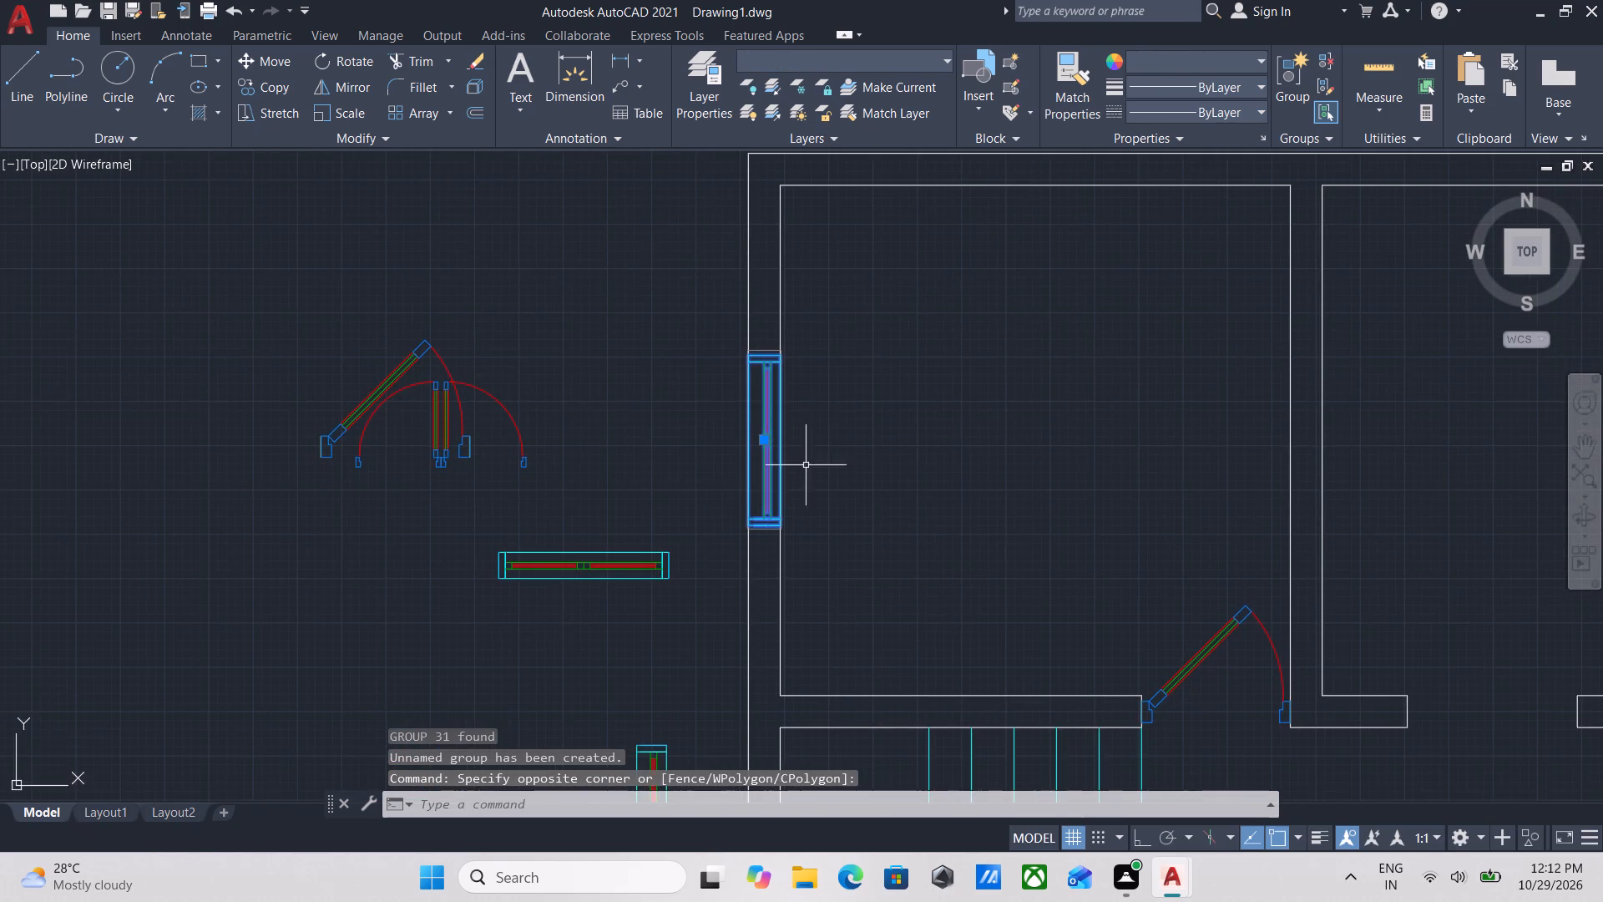
{"action": "scroll", "coordinate": [812, 457], "scroll_direction": "down", "scroll_amount": 1}
{"action": "middle_click", "coordinate": [812, 457]}
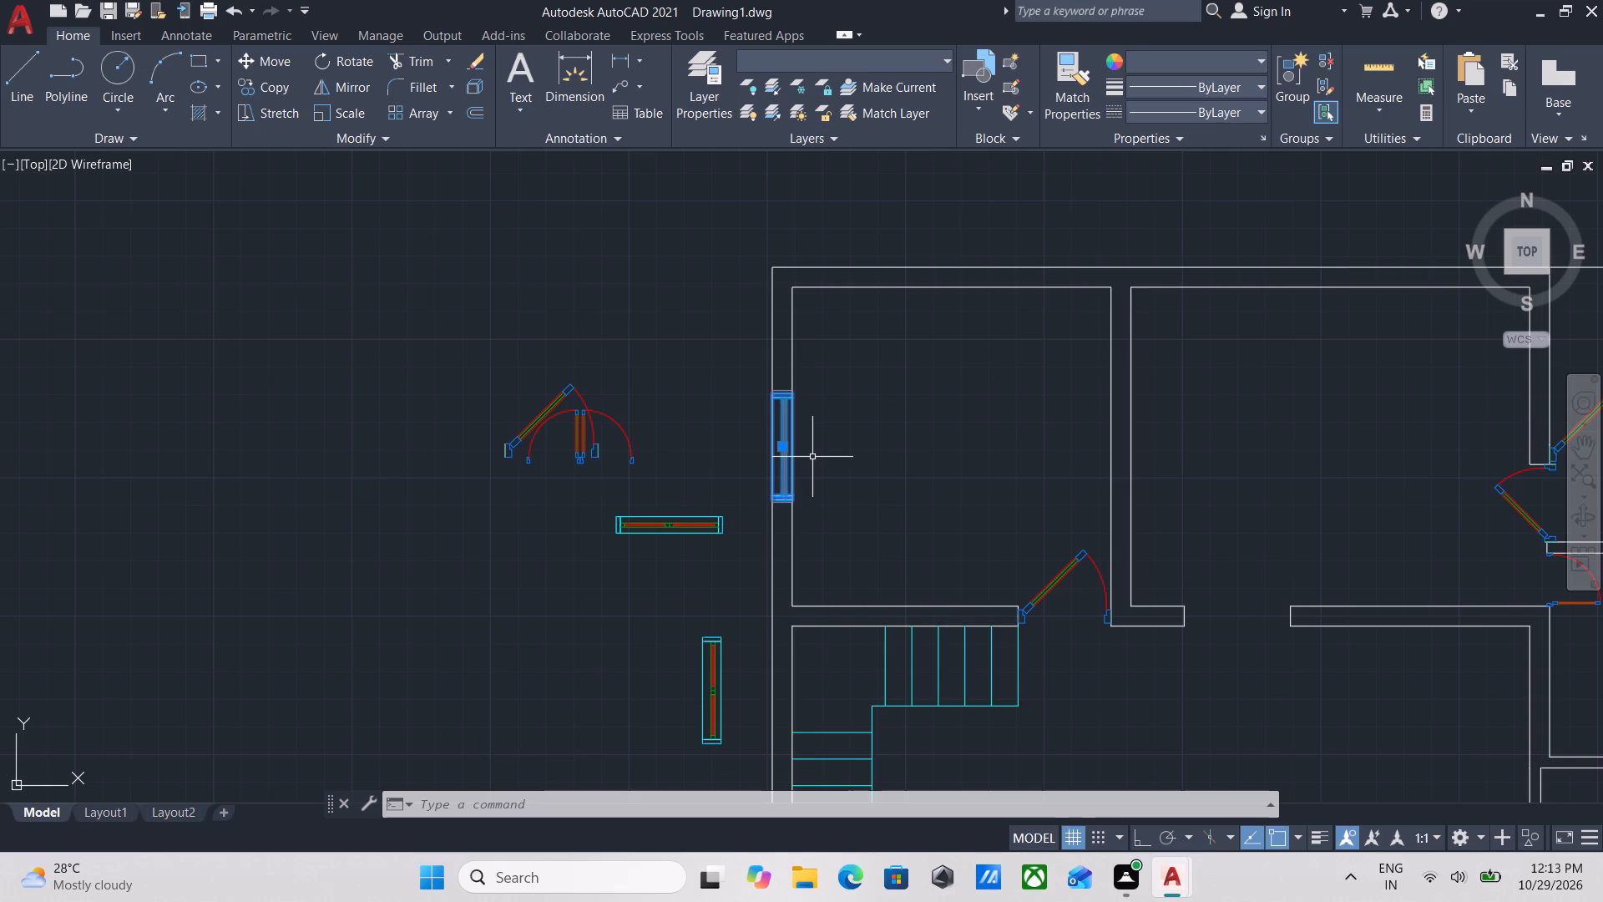
{"action": "scroll", "coordinate": [840, 427], "scroll_direction": "up", "scroll_amount": 1}
{"action": "middle_click_drag", "start_coordinate": [840, 427], "coordinate": [853, 375]}
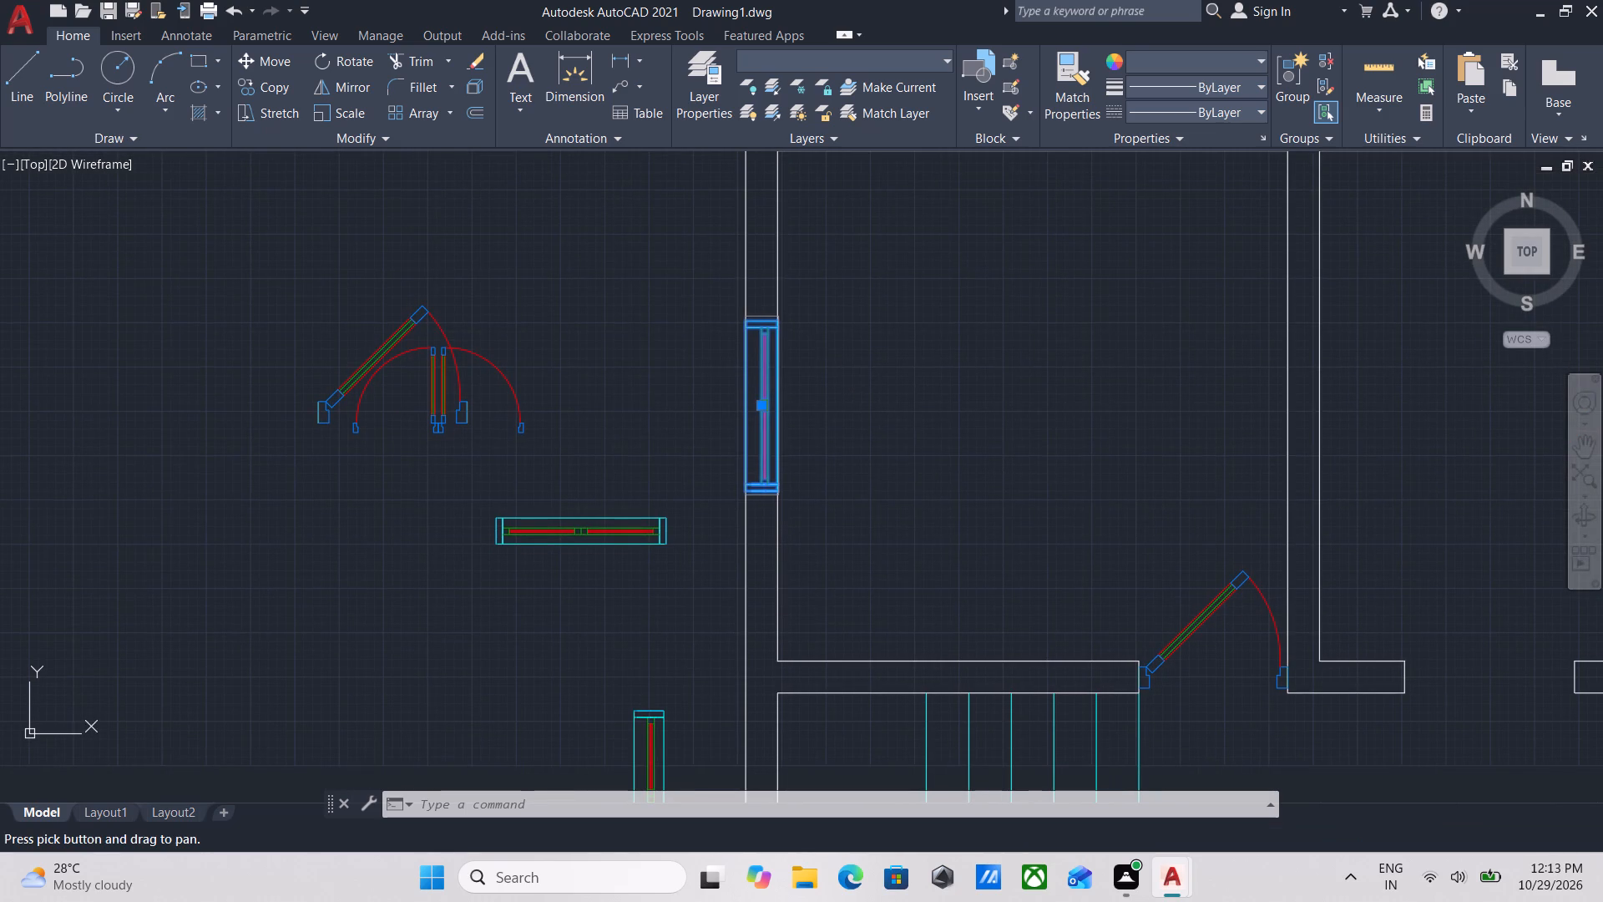
{"action": "type", "text": "CO"}
{"action": "key", "text": "Return"}
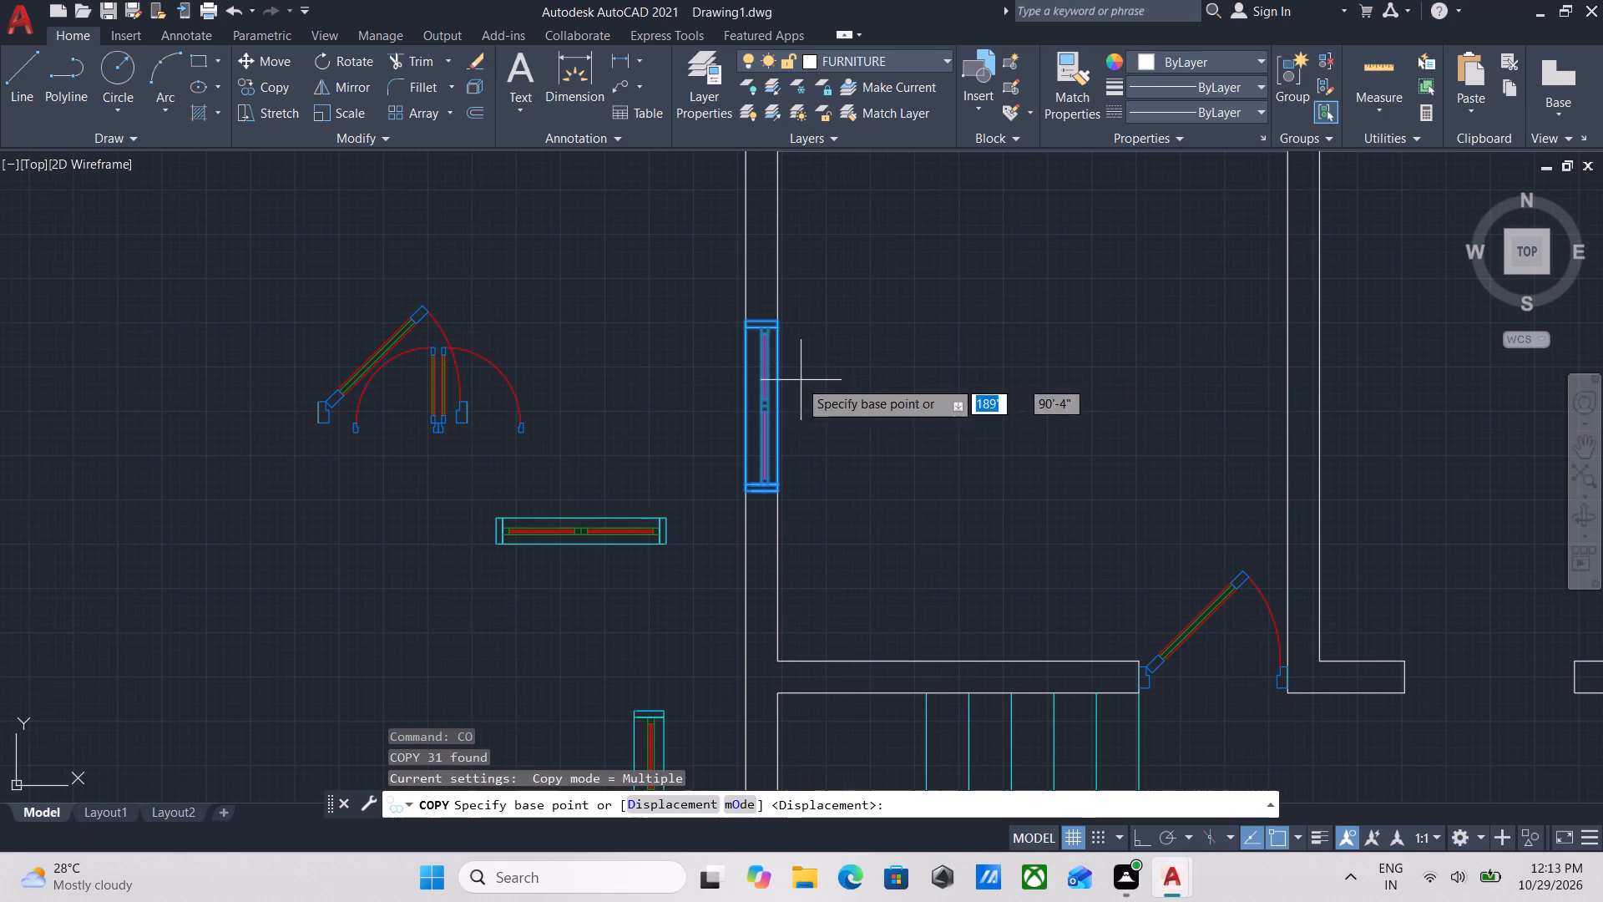
{"action": "left_click", "coordinate": [747, 409]}
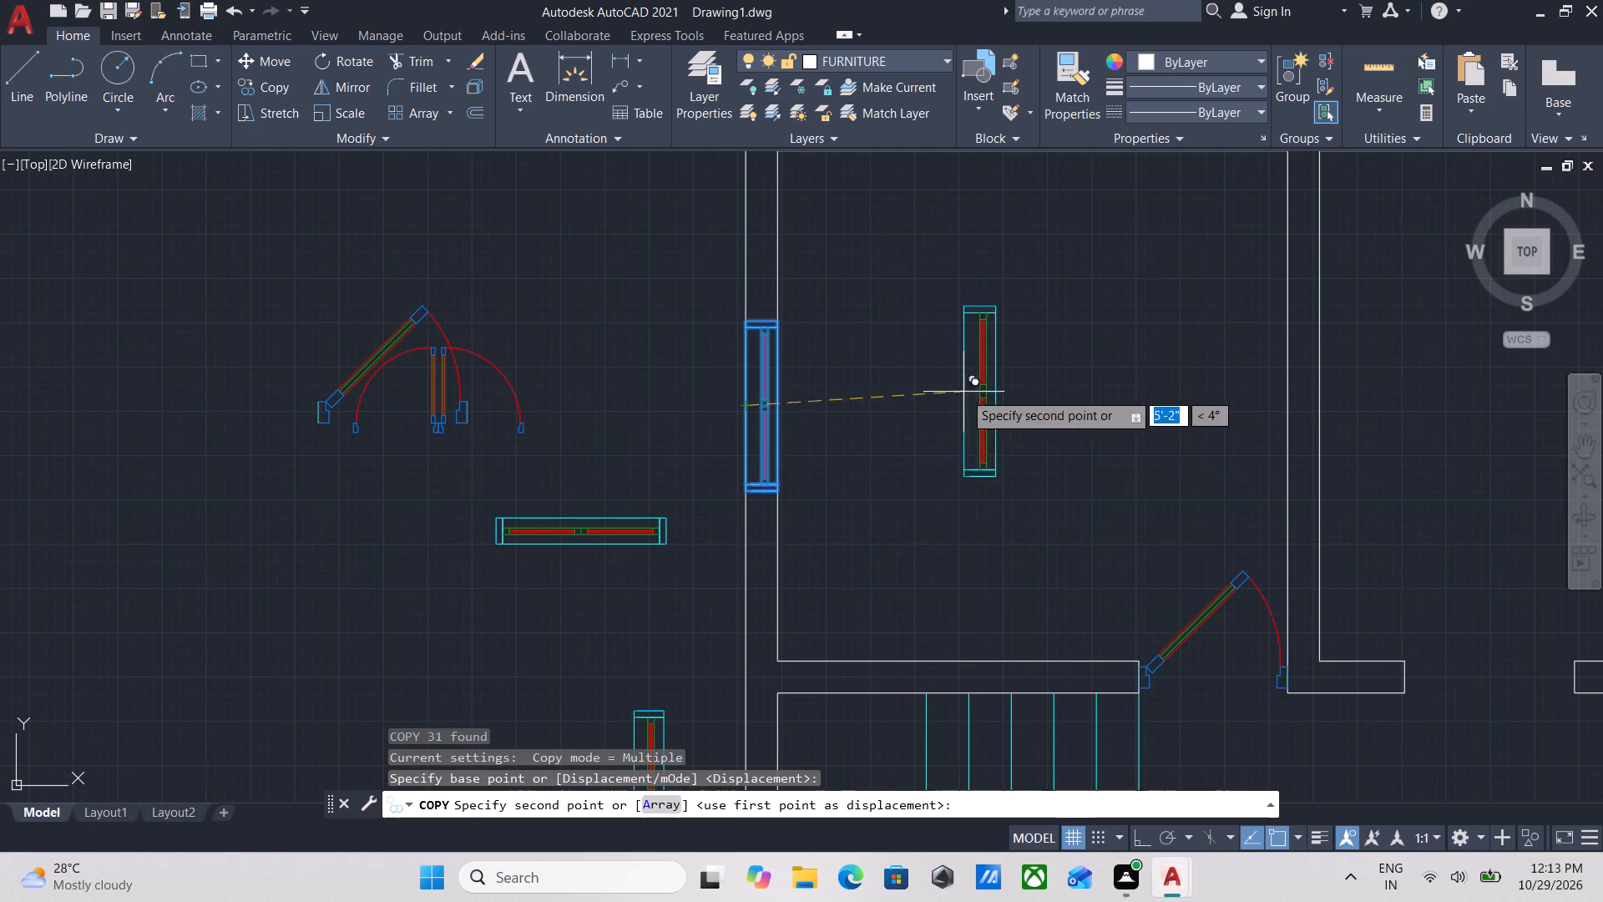
{"action": "scroll", "coordinate": [914, 450], "scroll_direction": "down", "scroll_amount": 2}
{"action": "middle_click_drag", "start_coordinate": [914, 450], "coordinate": [677, 117]}
{"action": "scroll", "coordinate": [762, 417], "scroll_direction": "down", "scroll_amount": 2}
{"action": "middle_click_drag", "start_coordinate": [766, 438], "coordinate": [734, 175]}
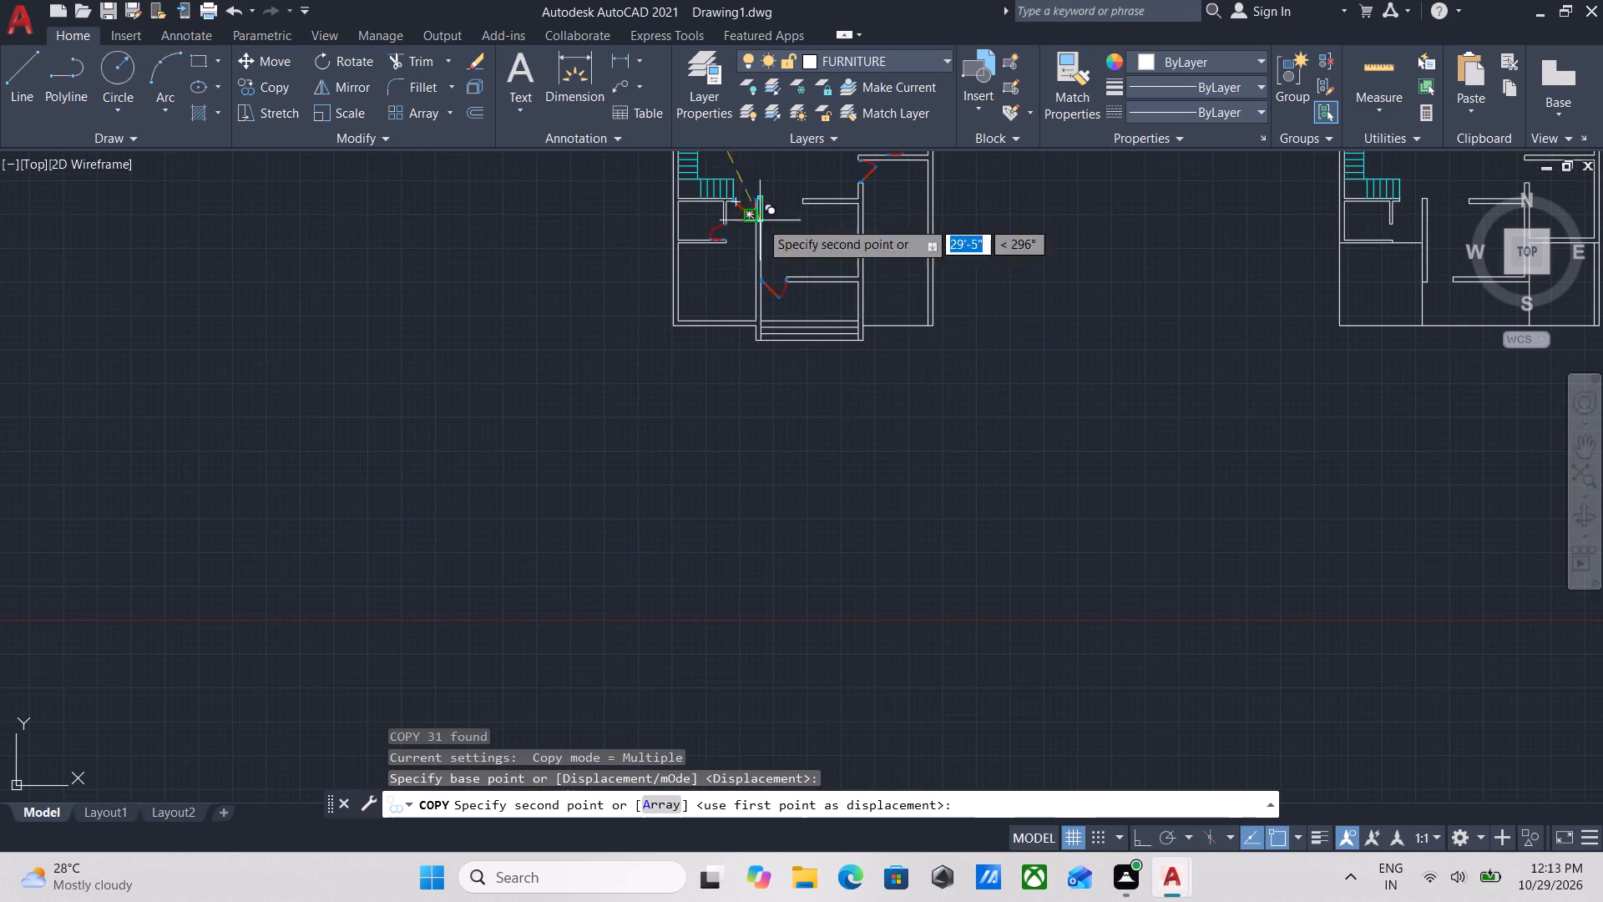
{"action": "scroll", "coordinate": [706, 409], "scroll_direction": "up", "scroll_amount": 2}
{"action": "scroll", "coordinate": [705, 317], "scroll_direction": "up", "scroll_amount": 3}
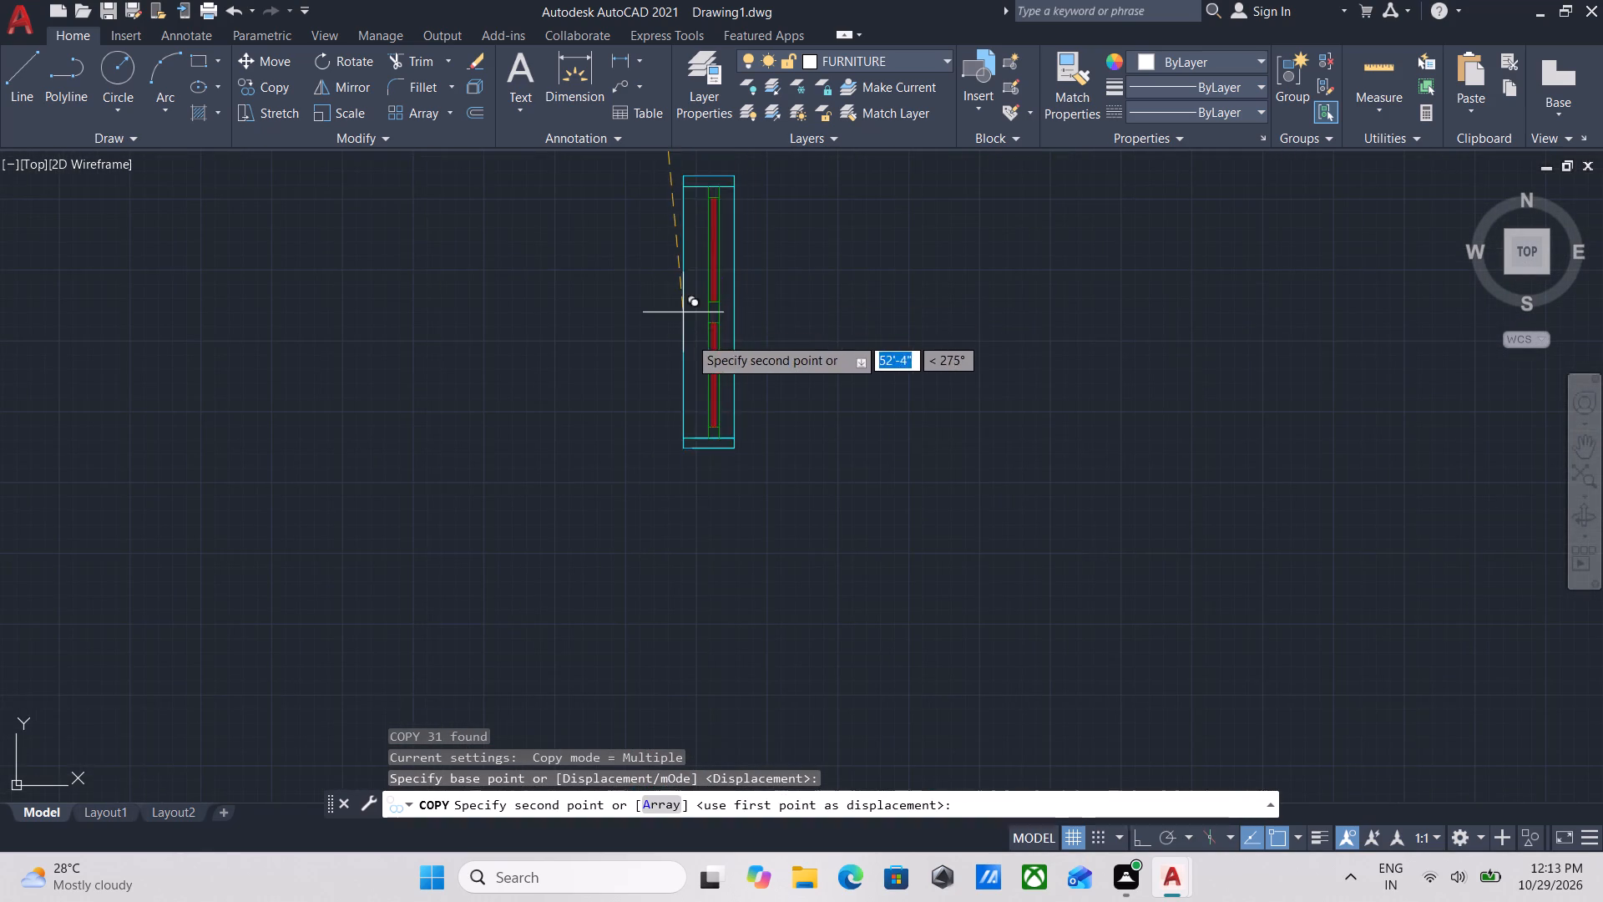
{"action": "middle_click_drag", "start_coordinate": [690, 337], "coordinate": [717, 692]}
{"action": "scroll", "coordinate": [714, 686], "scroll_direction": "down", "scroll_amount": 3}
{"action": "middle_click_drag", "start_coordinate": [744, 578], "coordinate": [749, 641]}
{"action": "left_click", "coordinate": [759, 643]}
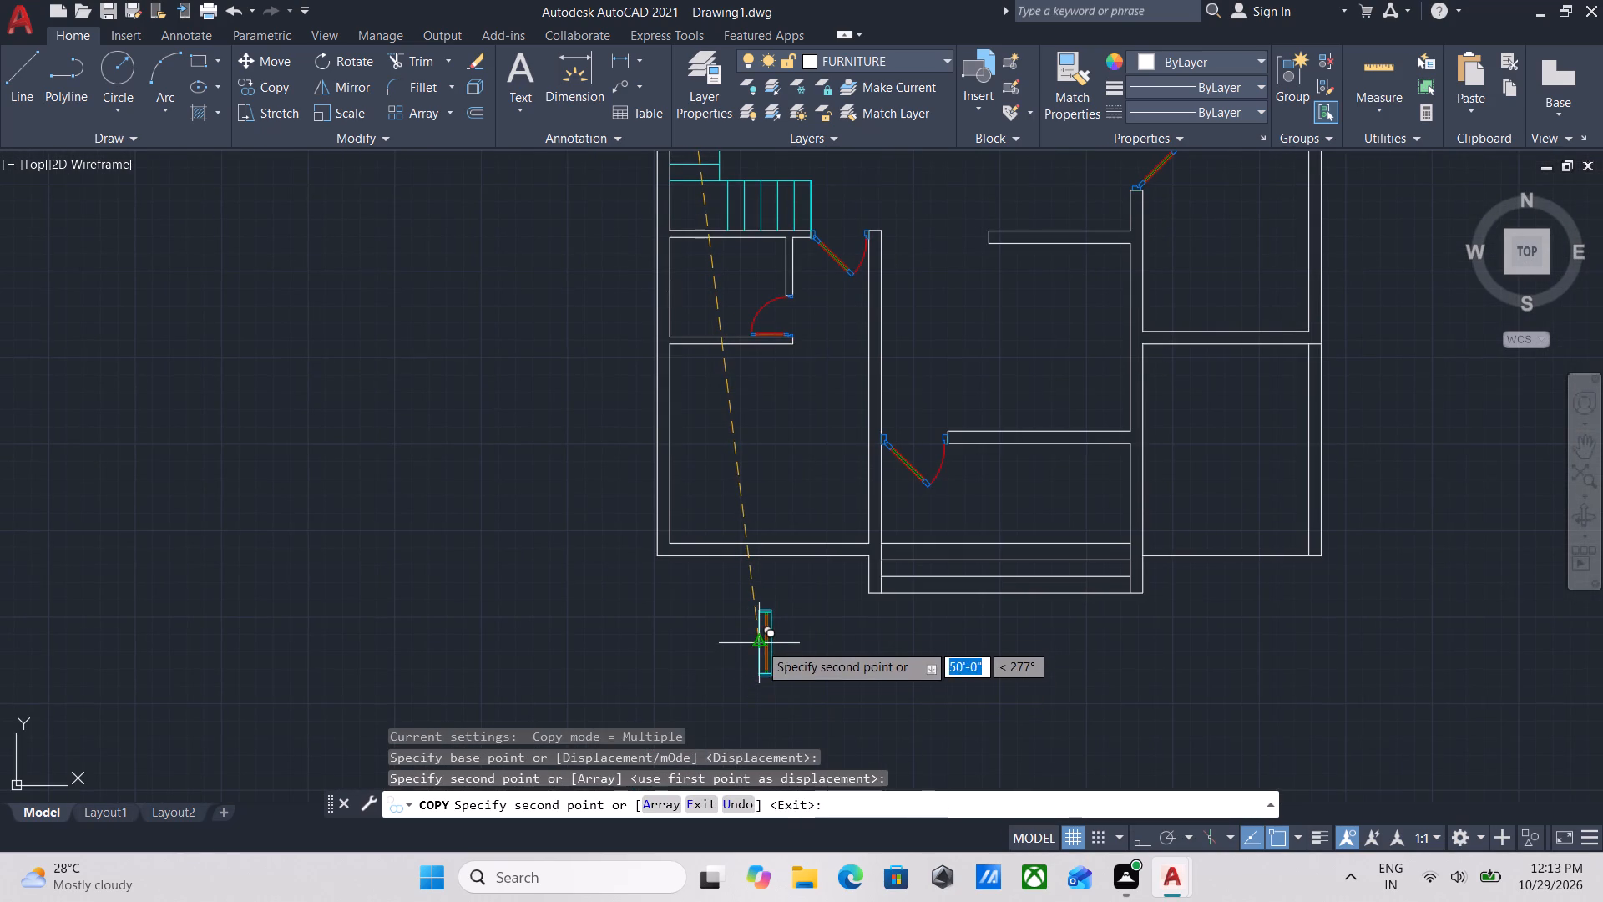
{"action": "key", "text": "Escape"}
Rotate the copied frame 90° counterclockwise about its left long edge's midpoint, with Ortho on.
{"action": "left_click_drag", "start_coordinate": [807, 707], "coordinate": [749, 645]}
{"action": "left_click", "coordinate": [696, 595]}
{"action": "scroll", "coordinate": [698, 595], "scroll_direction": "up", "scroll_amount": 3}
{"action": "middle_click_drag", "start_coordinate": [698, 593], "coordinate": [610, 559]}
{"action": "type", "text": "RO"}
{"action": "key", "text": "Return"}
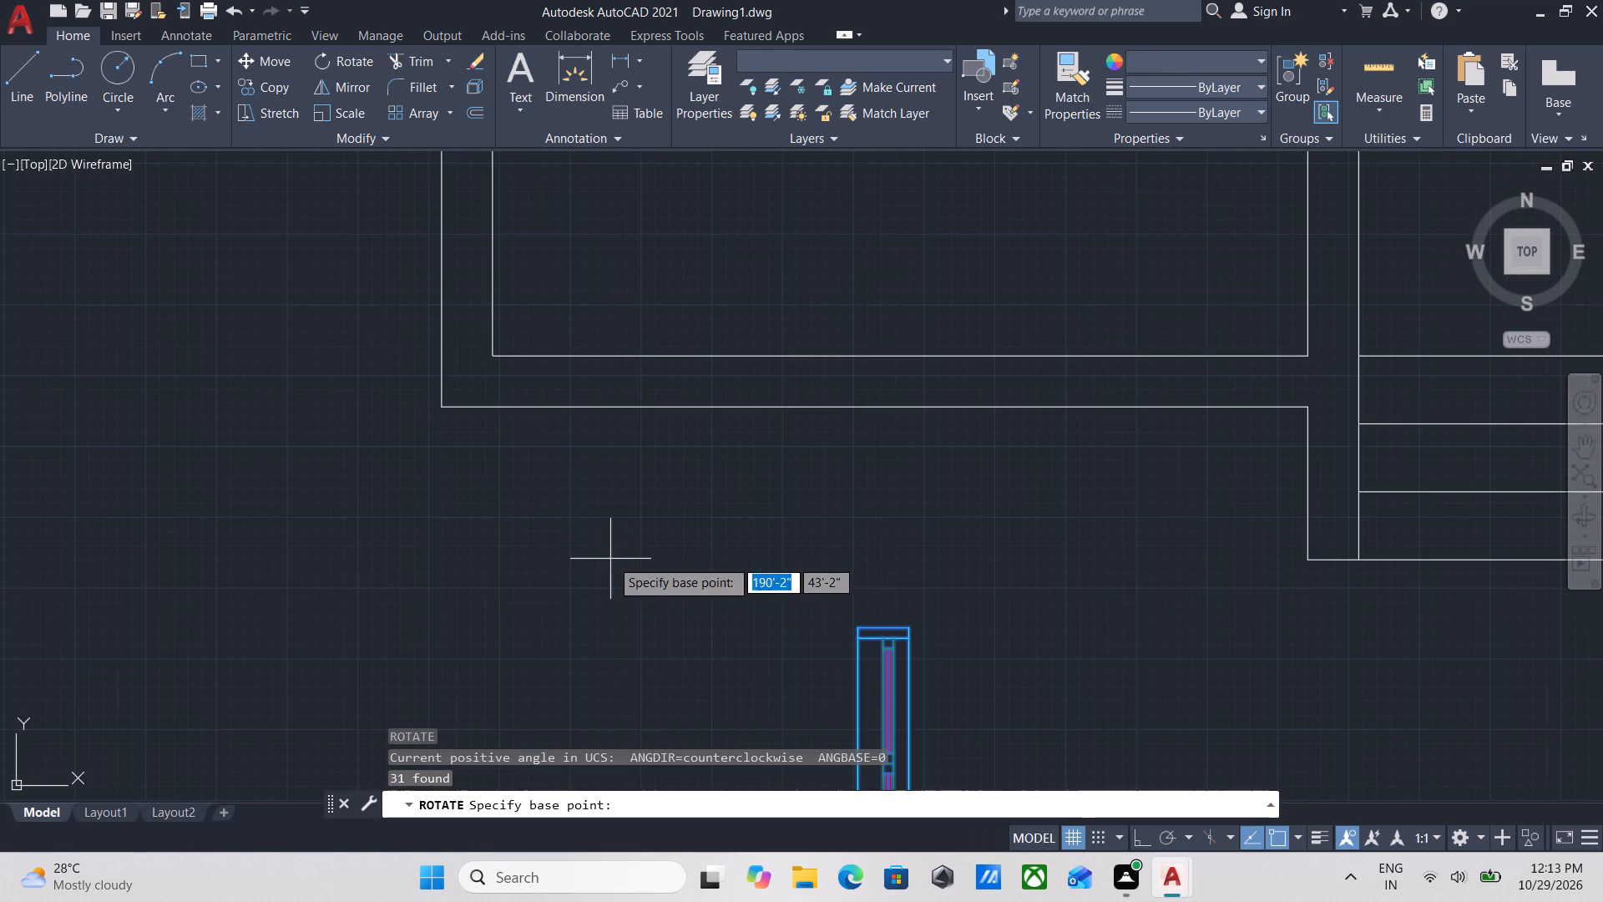
{"action": "middle_click_drag", "start_coordinate": [670, 567], "coordinate": [480, 317]}
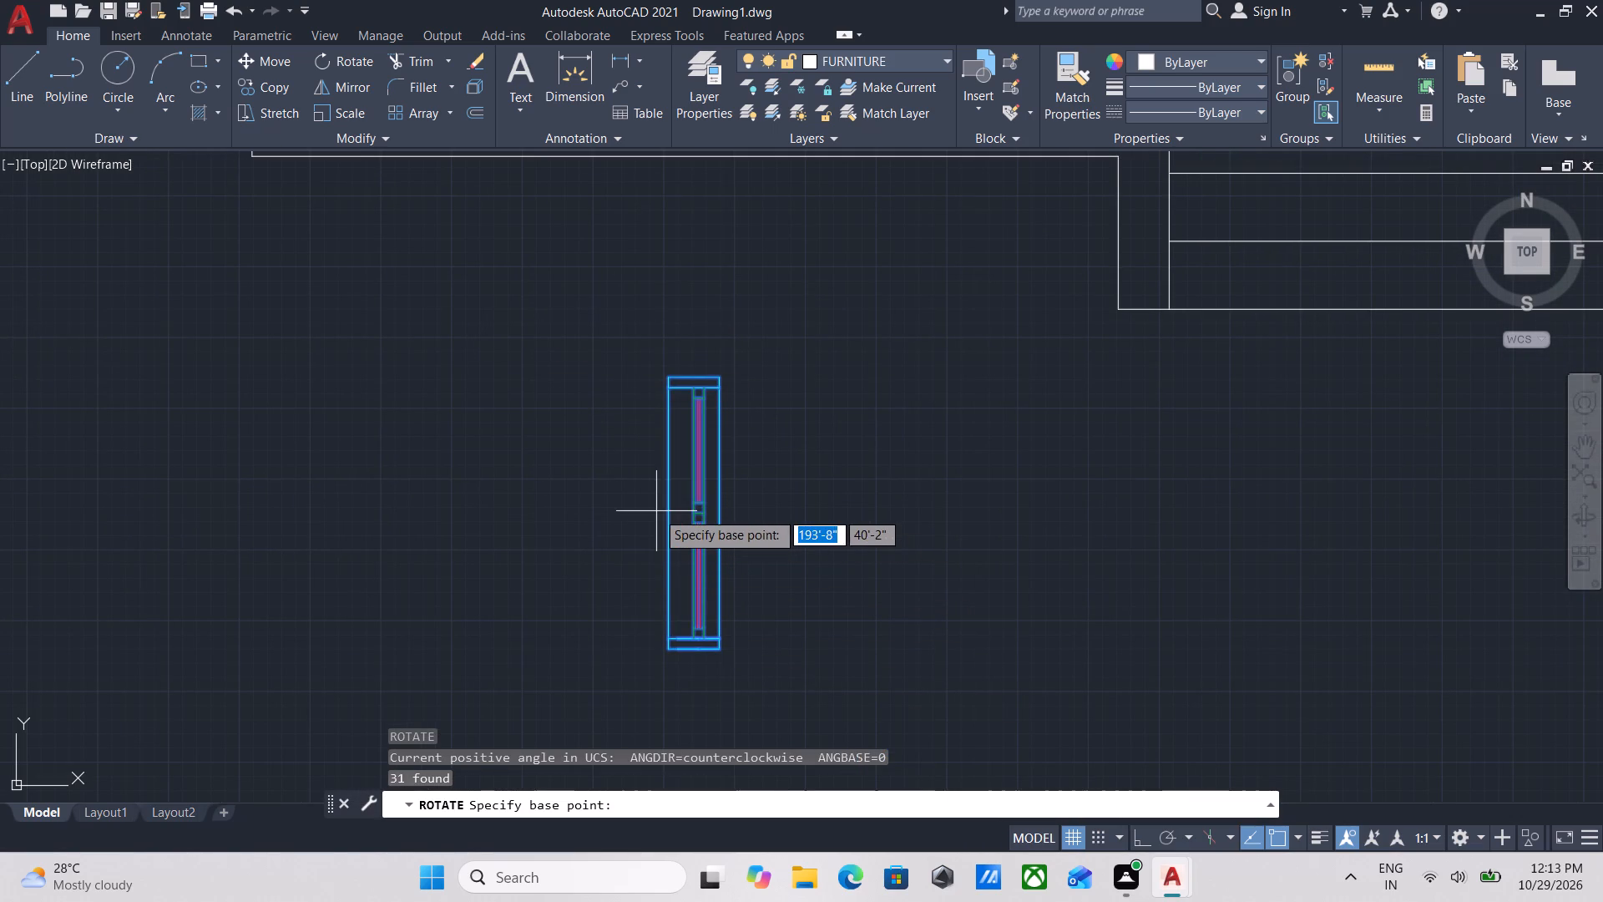
{"action": "left_click", "coordinate": [668, 514]}
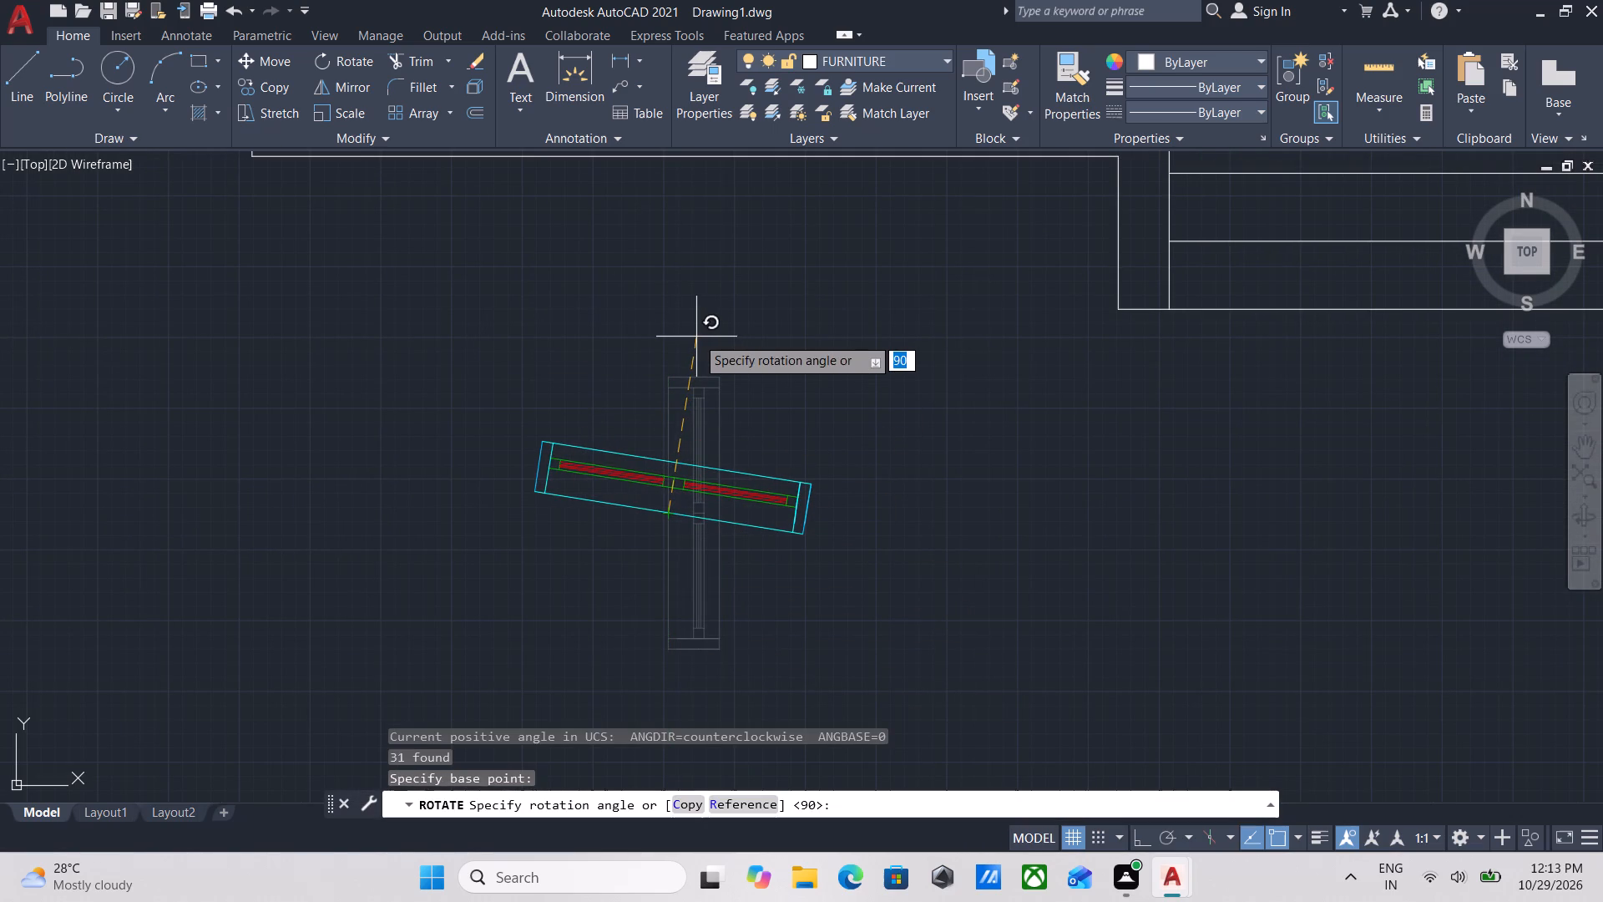
{"action": "key", "text": "F8"}
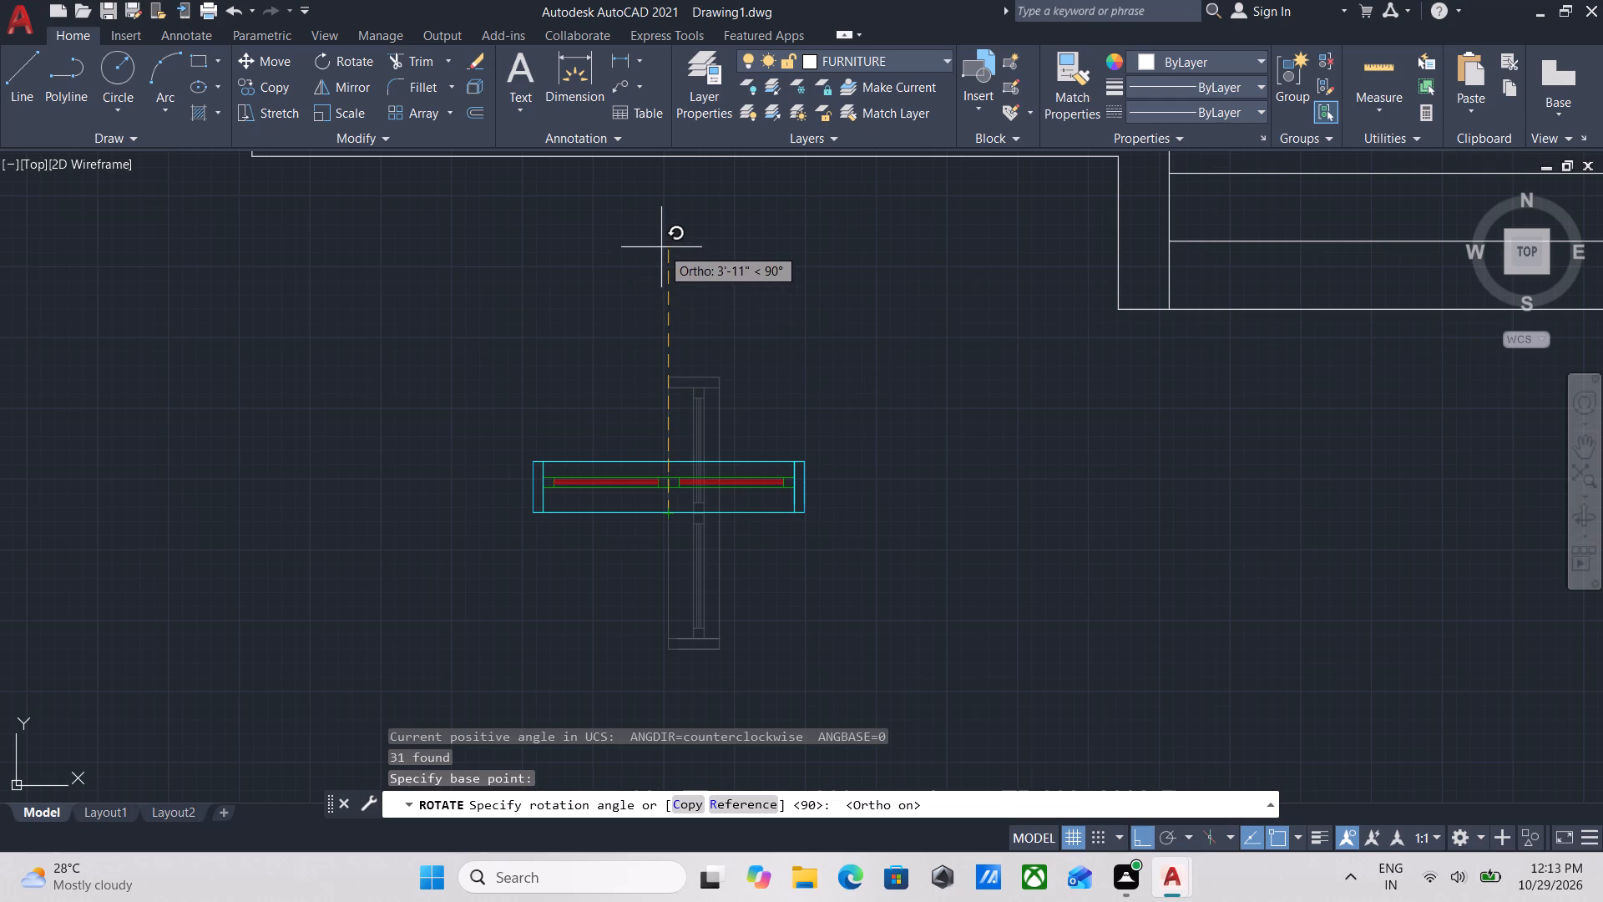
{"action": "left_click", "coordinate": [661, 247]}
Copy the rotated two-panel frame from its lower long edge's midpoint to the midpoint of the southwest room's south wall outer line.
{"action": "left_click_drag", "start_coordinate": [758, 564], "coordinate": [679, 502]}
{"action": "left_click", "coordinate": [543, 371]}
{"action": "middle_click_drag", "start_coordinate": [545, 372], "coordinate": [597, 457]}
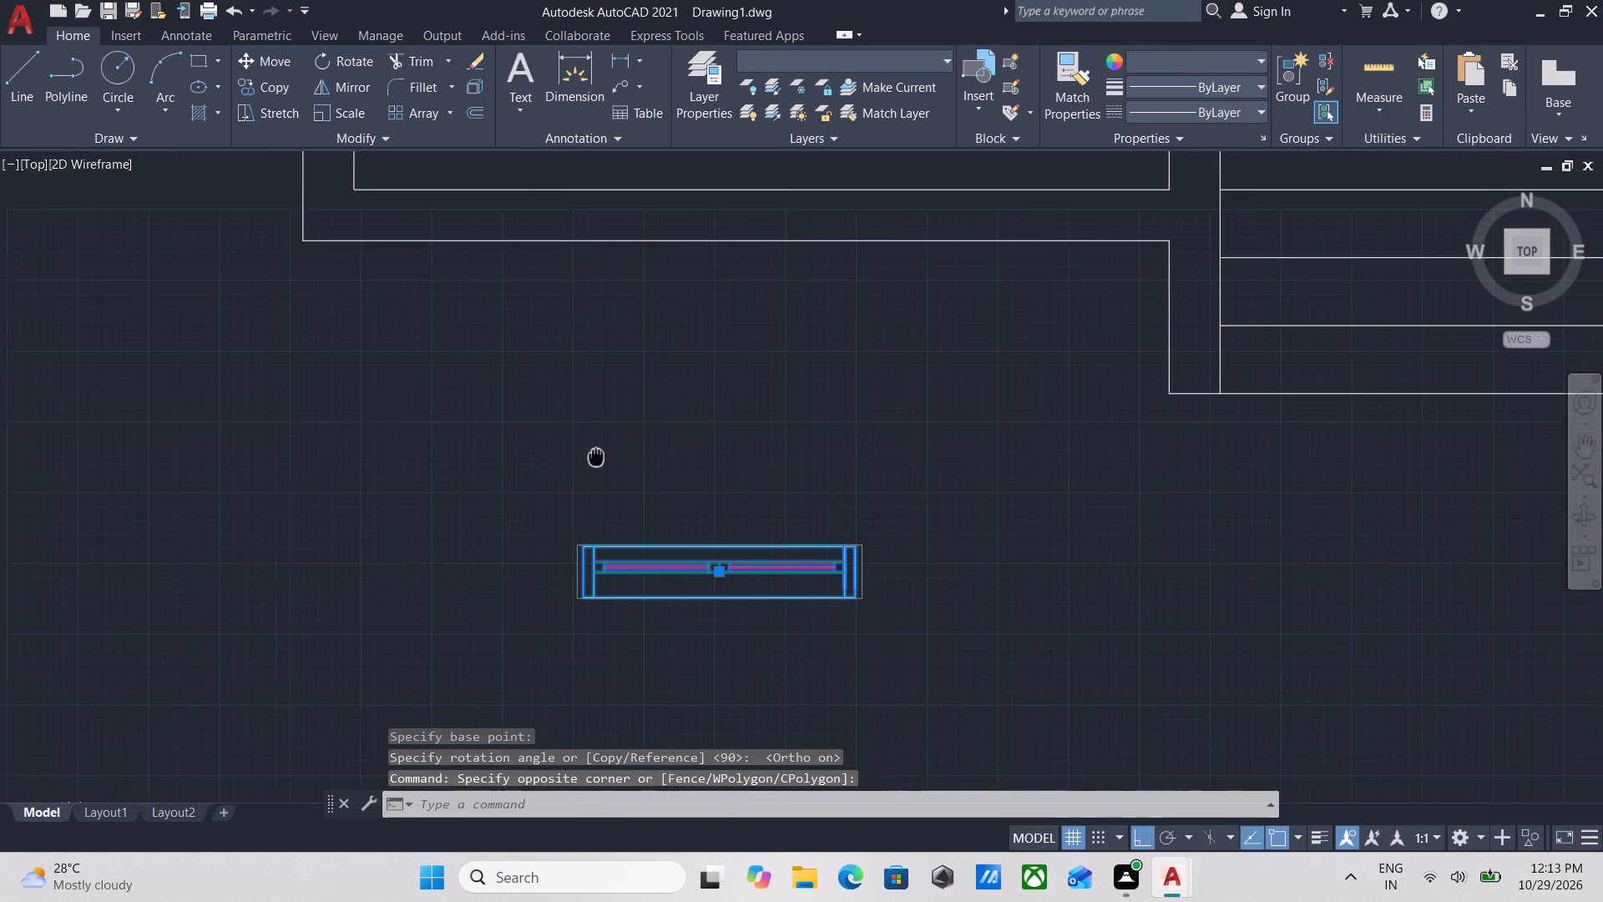
{"action": "middle_click_drag", "start_coordinate": [597, 457], "coordinate": [598, 459]}
{"action": "scroll", "coordinate": [695, 496], "scroll_direction": "down", "scroll_amount": 2}
{"action": "middle_click_drag", "start_coordinate": [695, 496], "coordinate": [680, 497]}
{"action": "scroll", "coordinate": [702, 572], "scroll_direction": "up", "scroll_amount": 3}
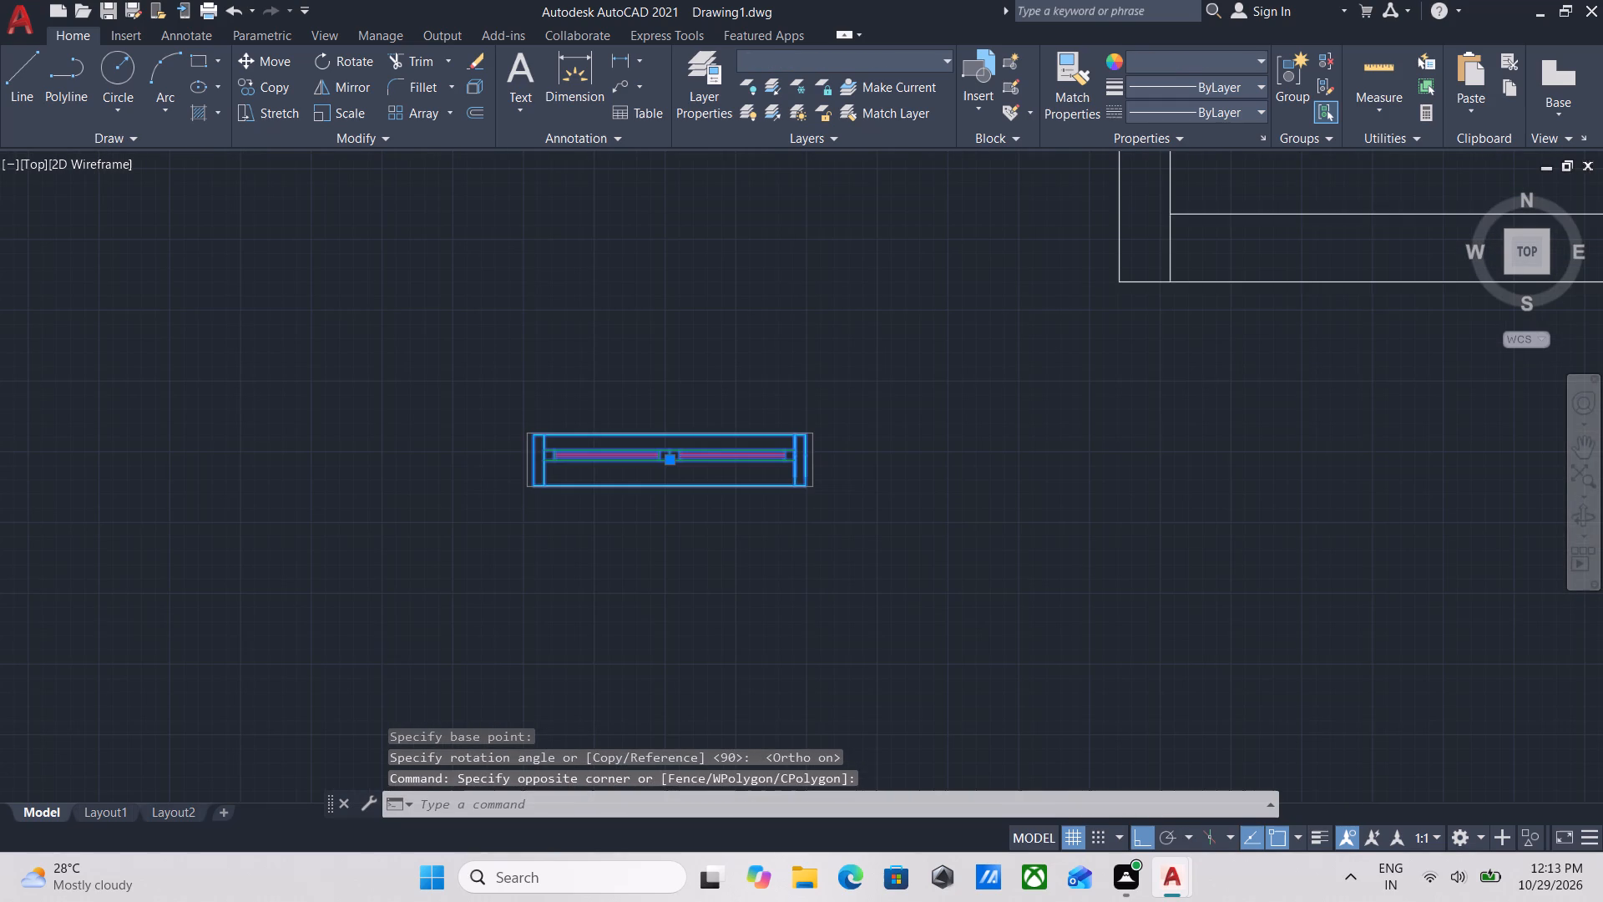
{"action": "type", "text": "CO"}
{"action": "key", "text": "Return"}
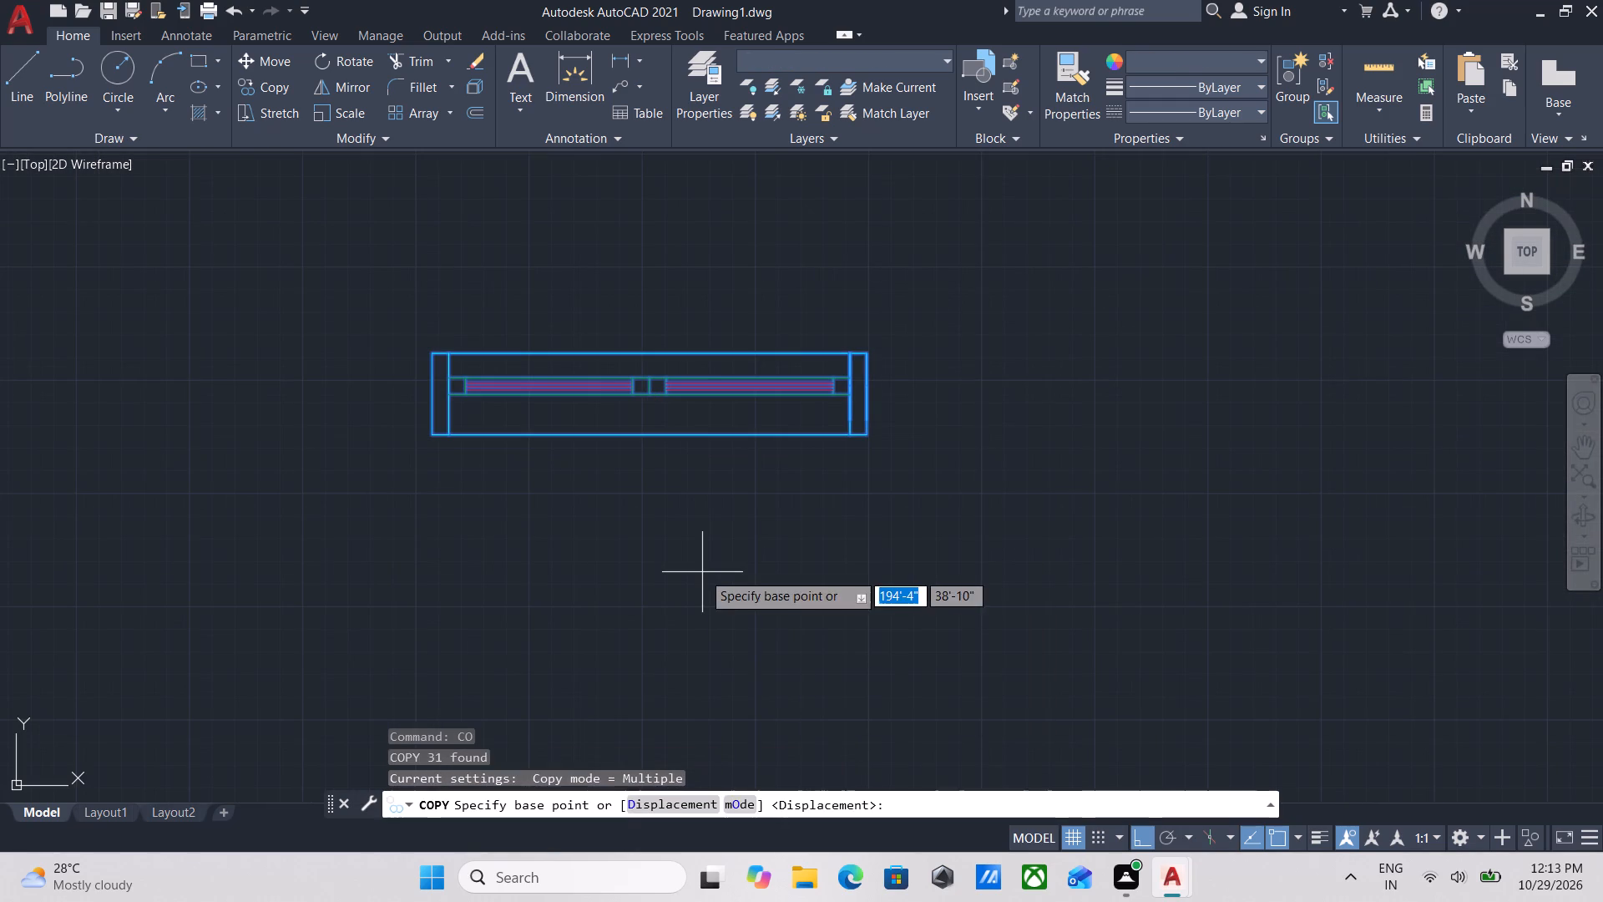
{"action": "left_click", "coordinate": [653, 433]}
{"action": "middle_click_drag", "start_coordinate": [666, 279], "coordinate": [726, 681]}
{"action": "key", "text": "F8"}
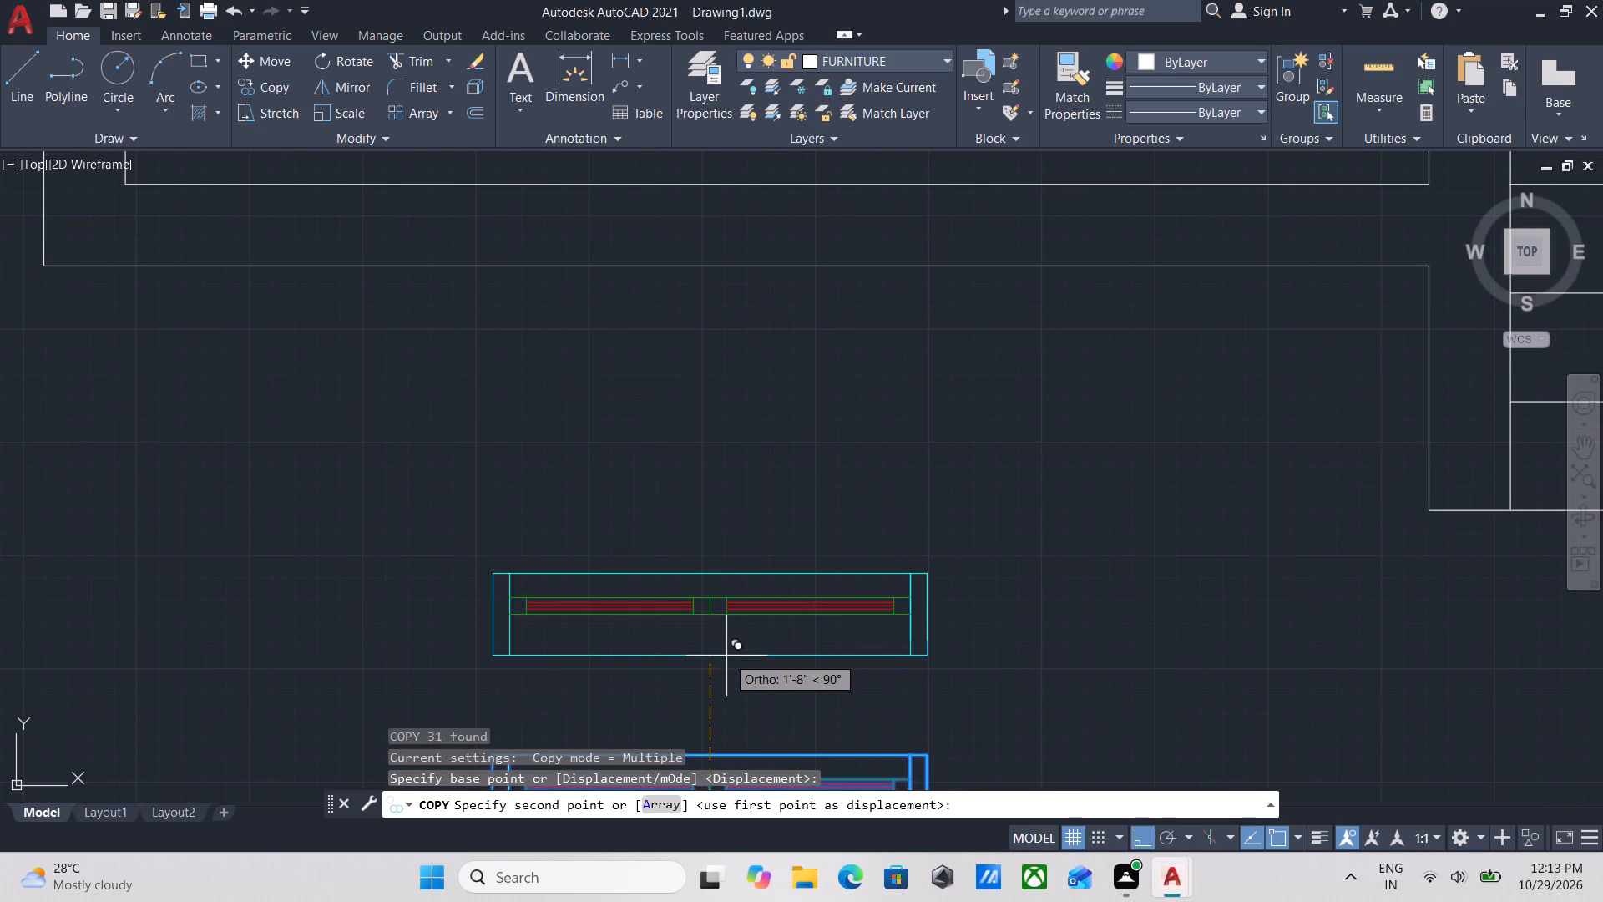
{"action": "middle_click_drag", "start_coordinate": [777, 484], "coordinate": [751, 668]}
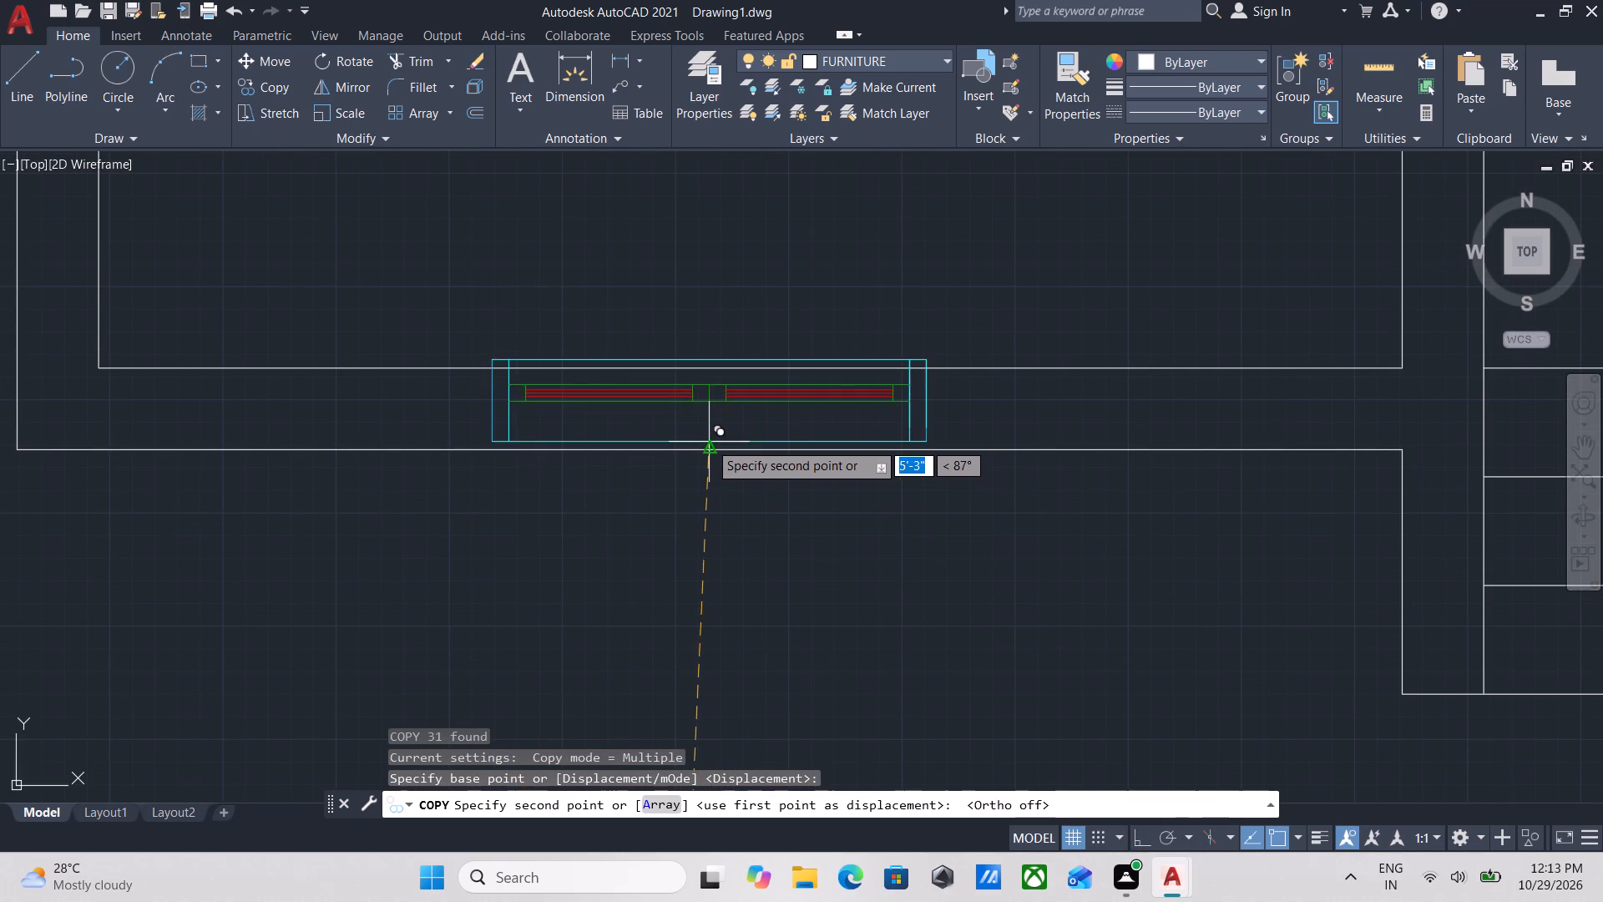
{"action": "left_click", "coordinate": [709, 442]}
Place another copy of the frame at the outer line's midpoint in the south wall of the east room above the southeast corner space.
{"action": "scroll", "coordinate": [875, 452], "scroll_direction": "down", "scroll_amount": 1}
{"action": "middle_click_drag", "start_coordinate": [875, 452], "coordinate": [556, 488]}
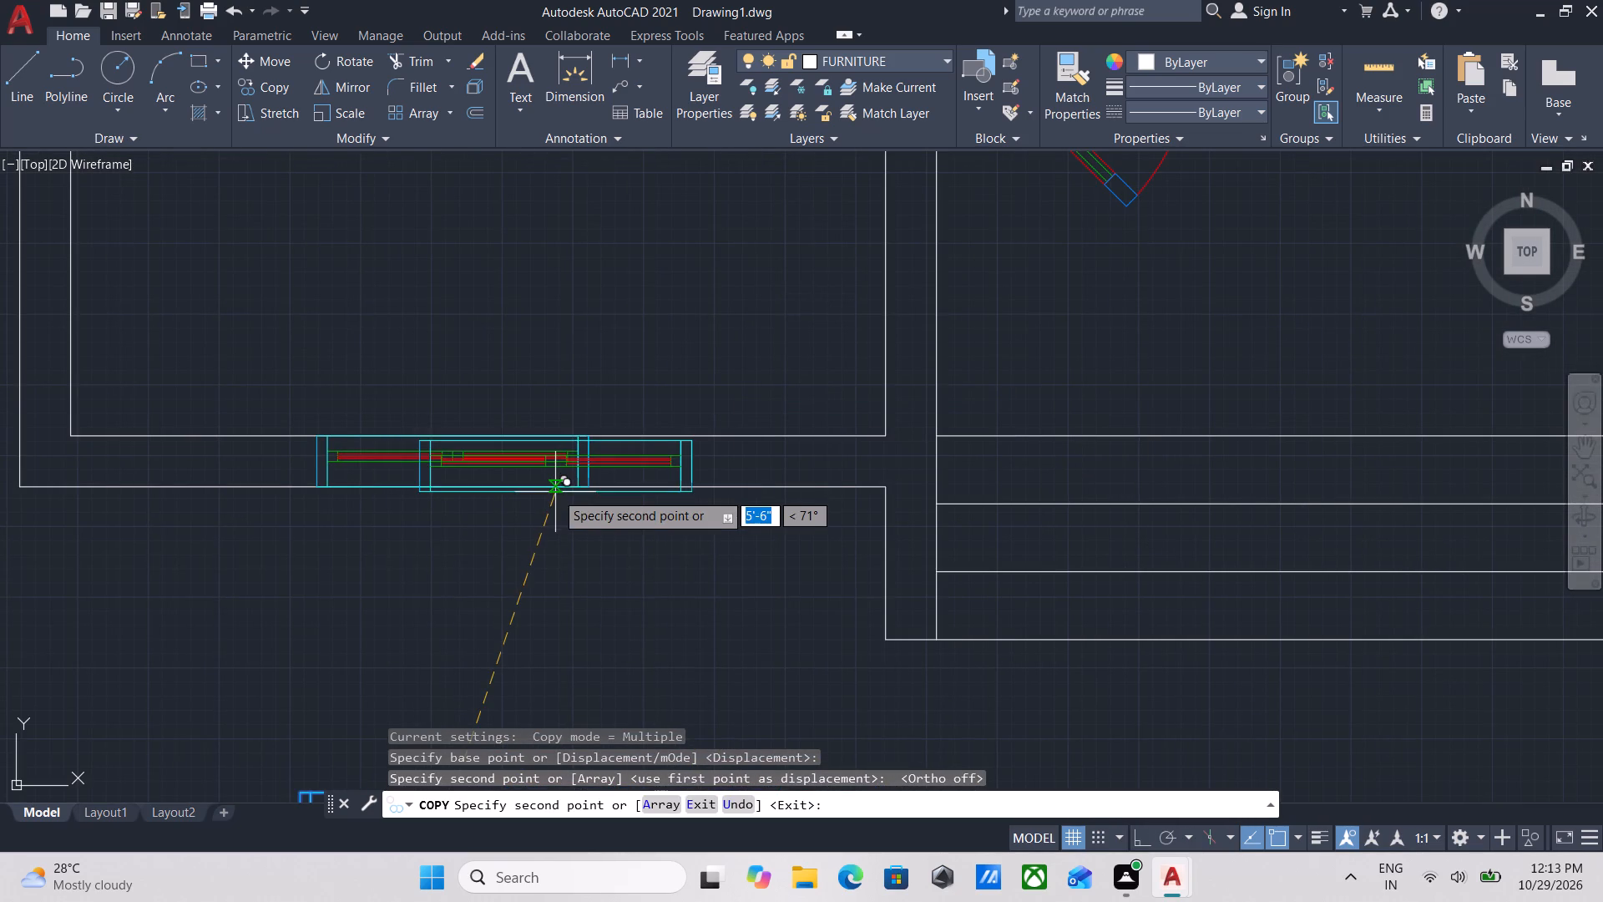
{"action": "scroll", "coordinate": [564, 457], "scroll_direction": "down", "scroll_amount": 3}
{"action": "middle_click_drag", "start_coordinate": [680, 500], "coordinate": [376, 702]}
{"action": "scroll", "coordinate": [688, 442], "scroll_direction": "up", "scroll_amount": 2}
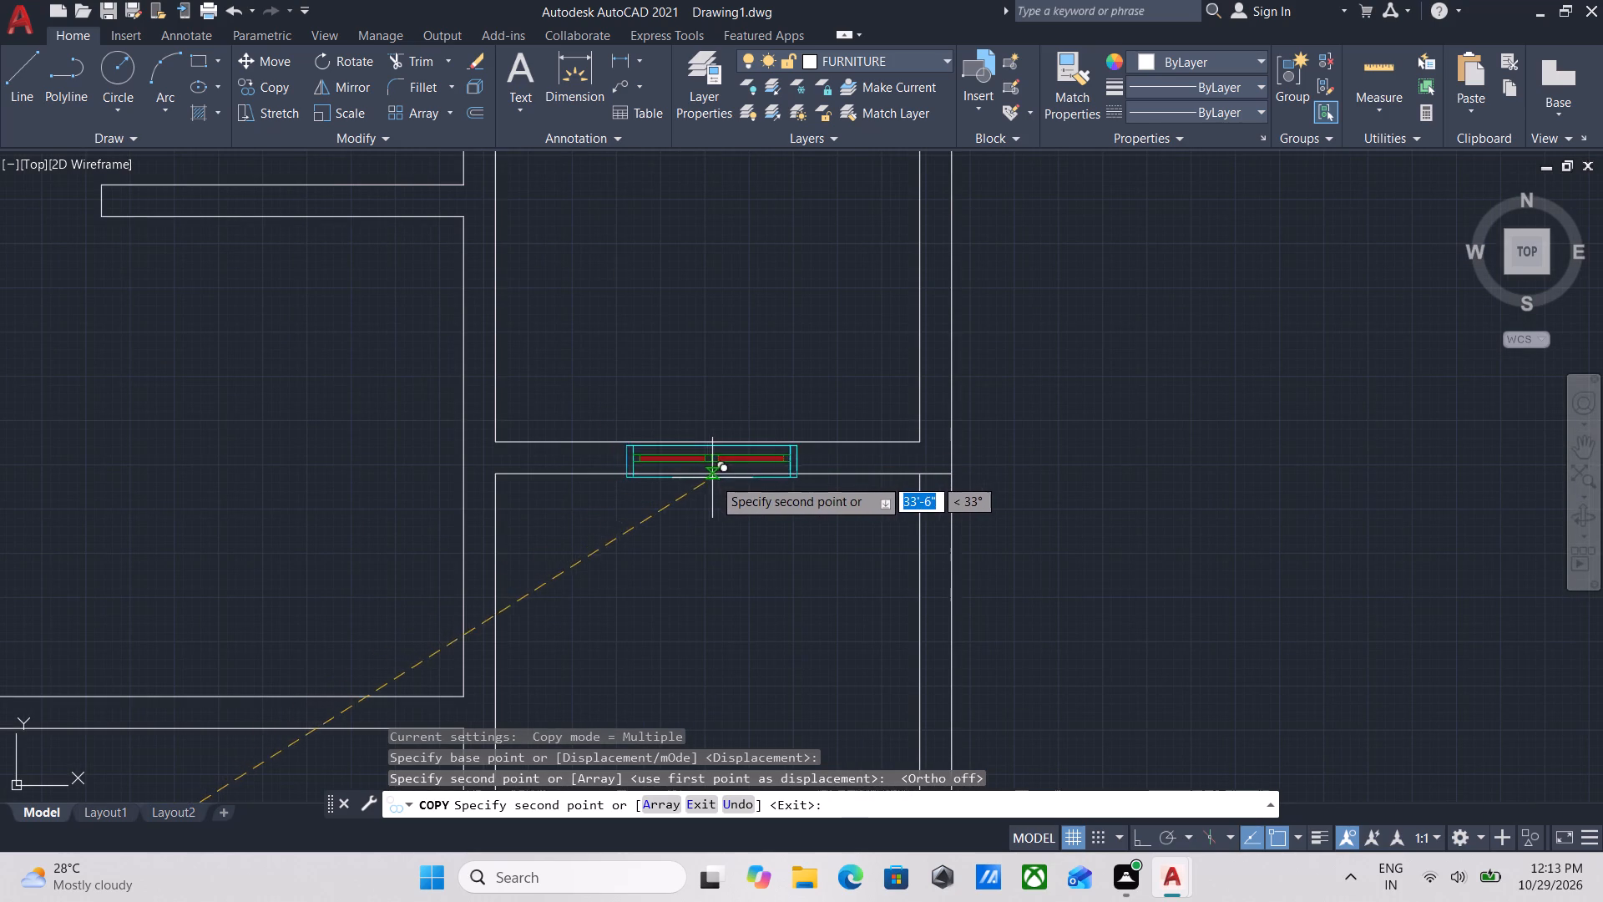
{"action": "left_click", "coordinate": [726, 475]}
{"action": "scroll", "coordinate": [648, 413], "scroll_direction": "down", "scroll_amount": 2}
{"action": "middle_click_drag", "start_coordinate": [648, 413], "coordinate": [638, 612]}
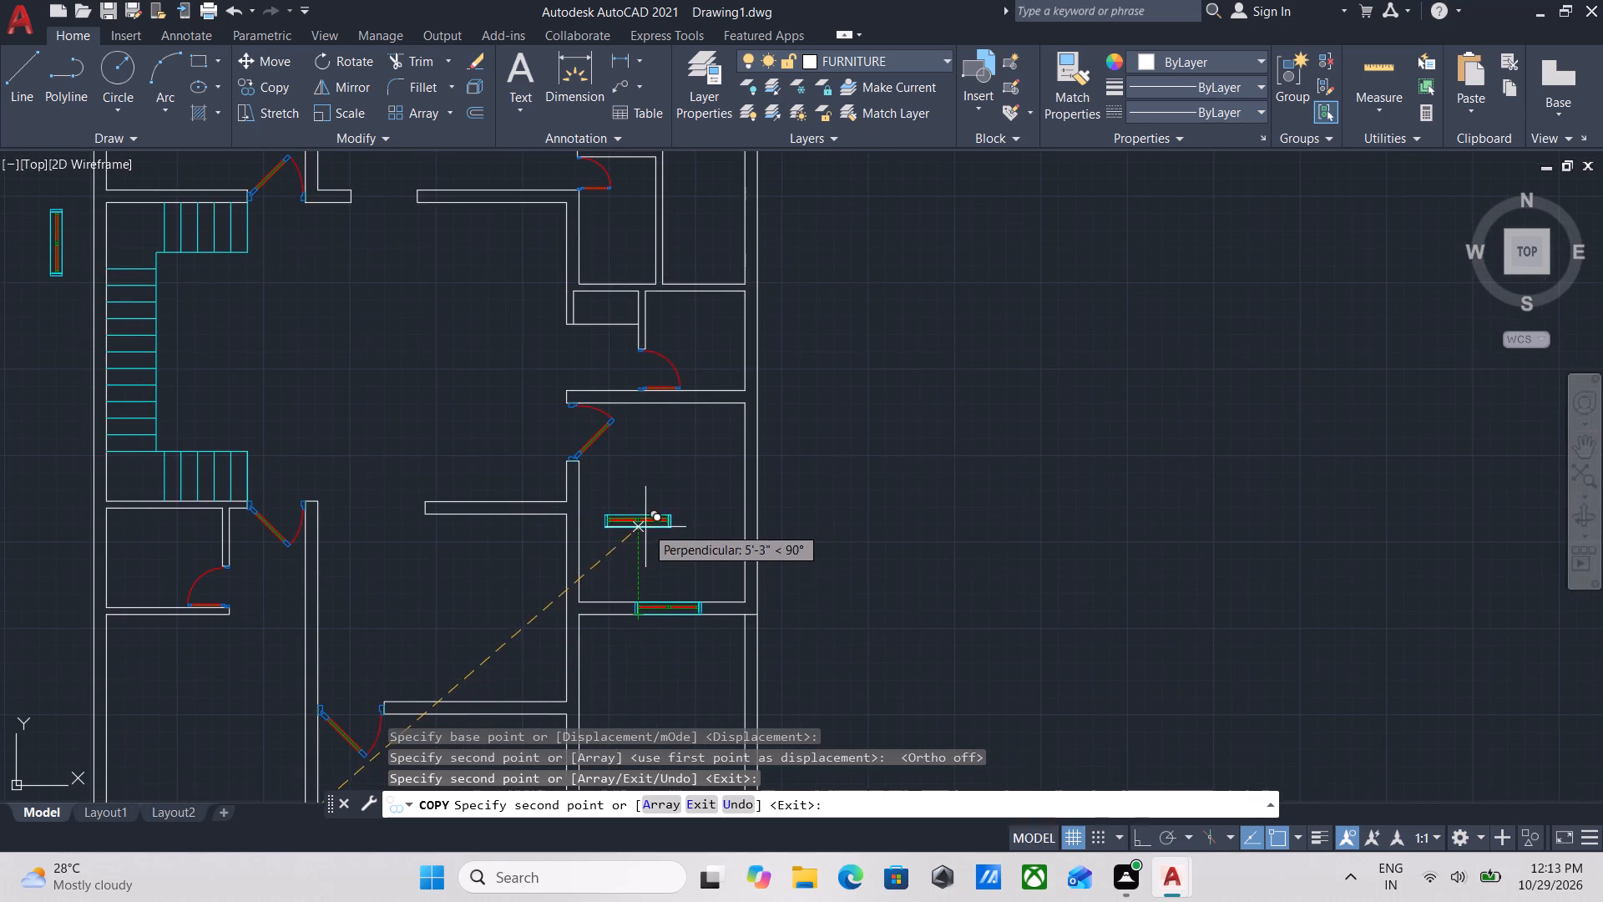
{"action": "middle_click_drag", "start_coordinate": [655, 490], "coordinate": [655, 491]}
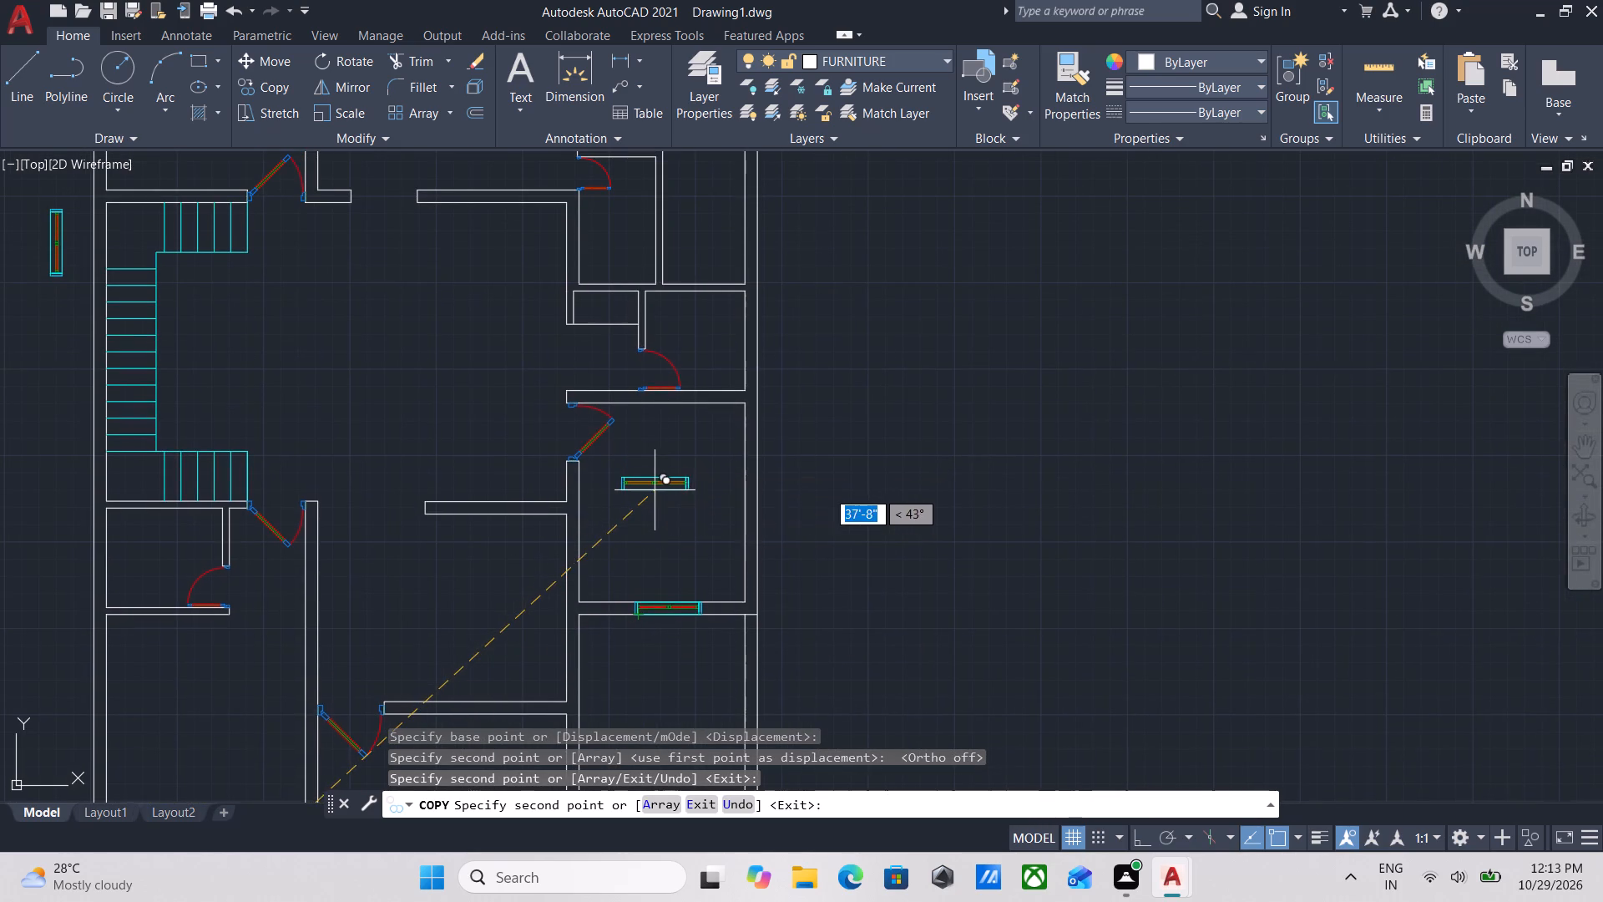
{"action": "middle_click_drag", "start_coordinate": [655, 491], "coordinate": [718, 478]}
{"action": "key", "text": "Escape"}
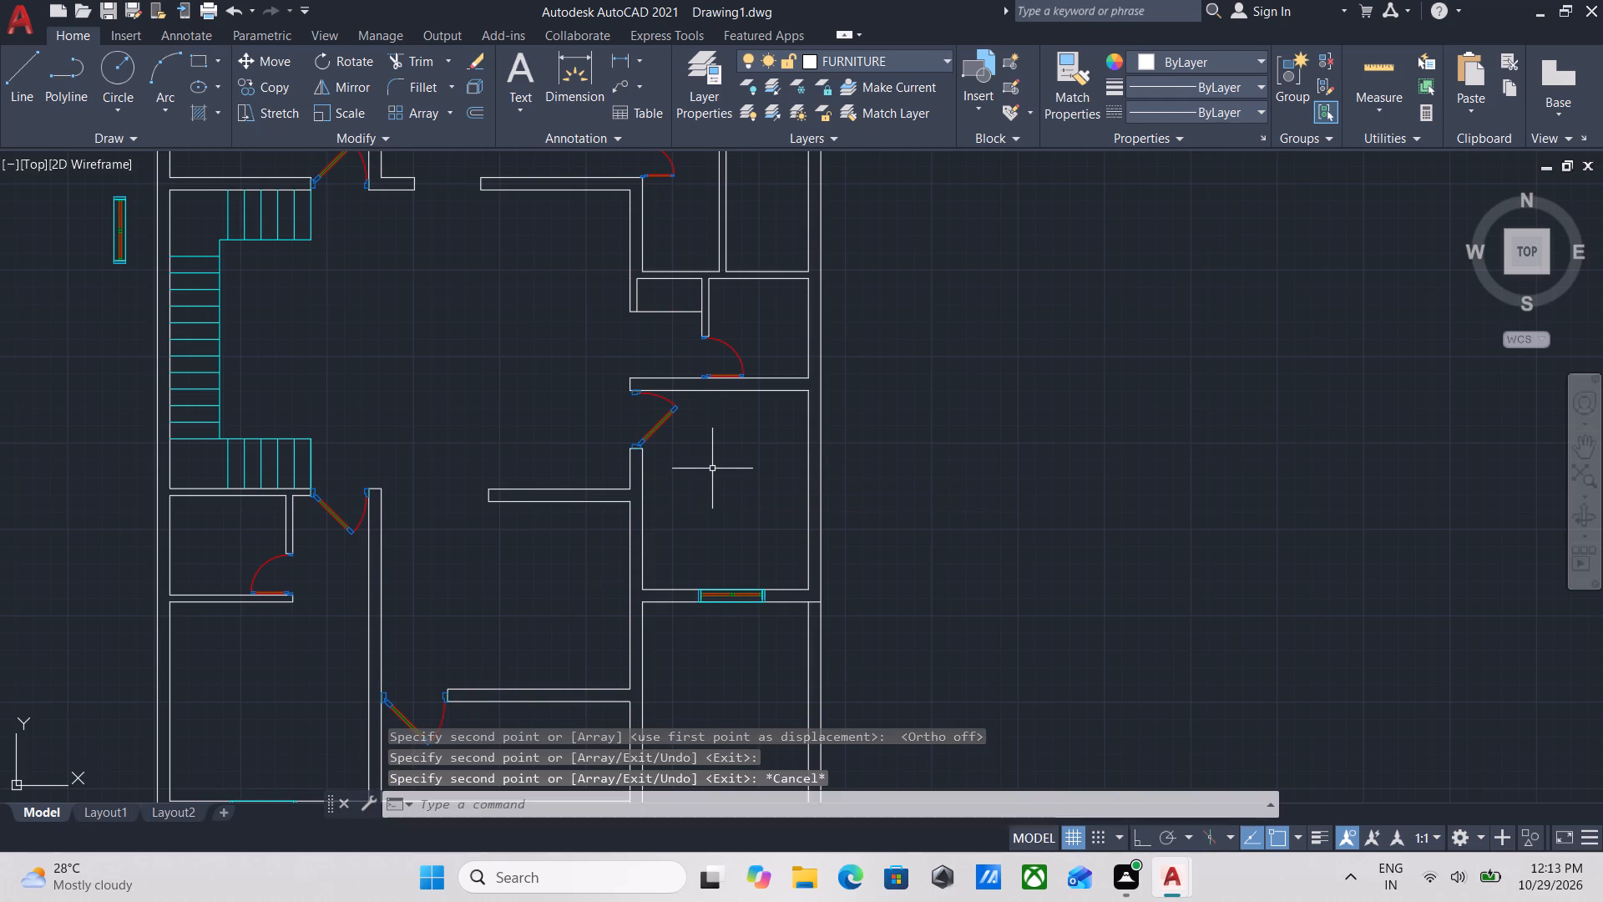
Look over the floor plan's northern and eastern rooms and outer walls for the remaining window locations.
{"action": "scroll", "coordinate": [712, 476], "scroll_direction": "down", "scroll_amount": 2}
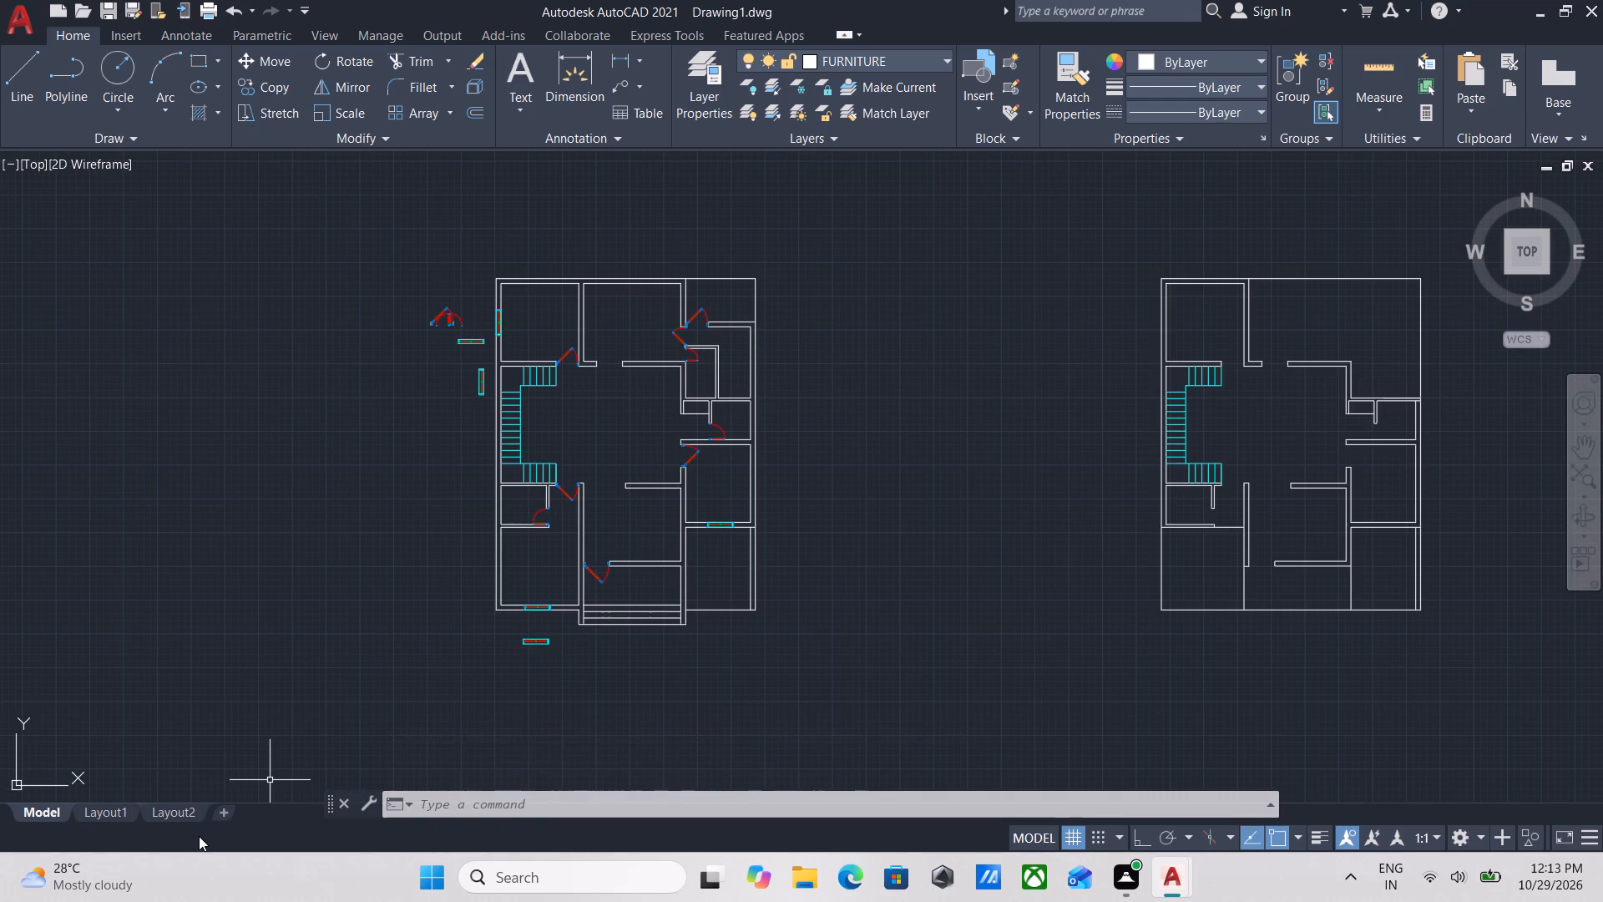
{"action": "scroll", "coordinate": [199, 835], "scroll_direction": "up", "scroll_amount": 2}
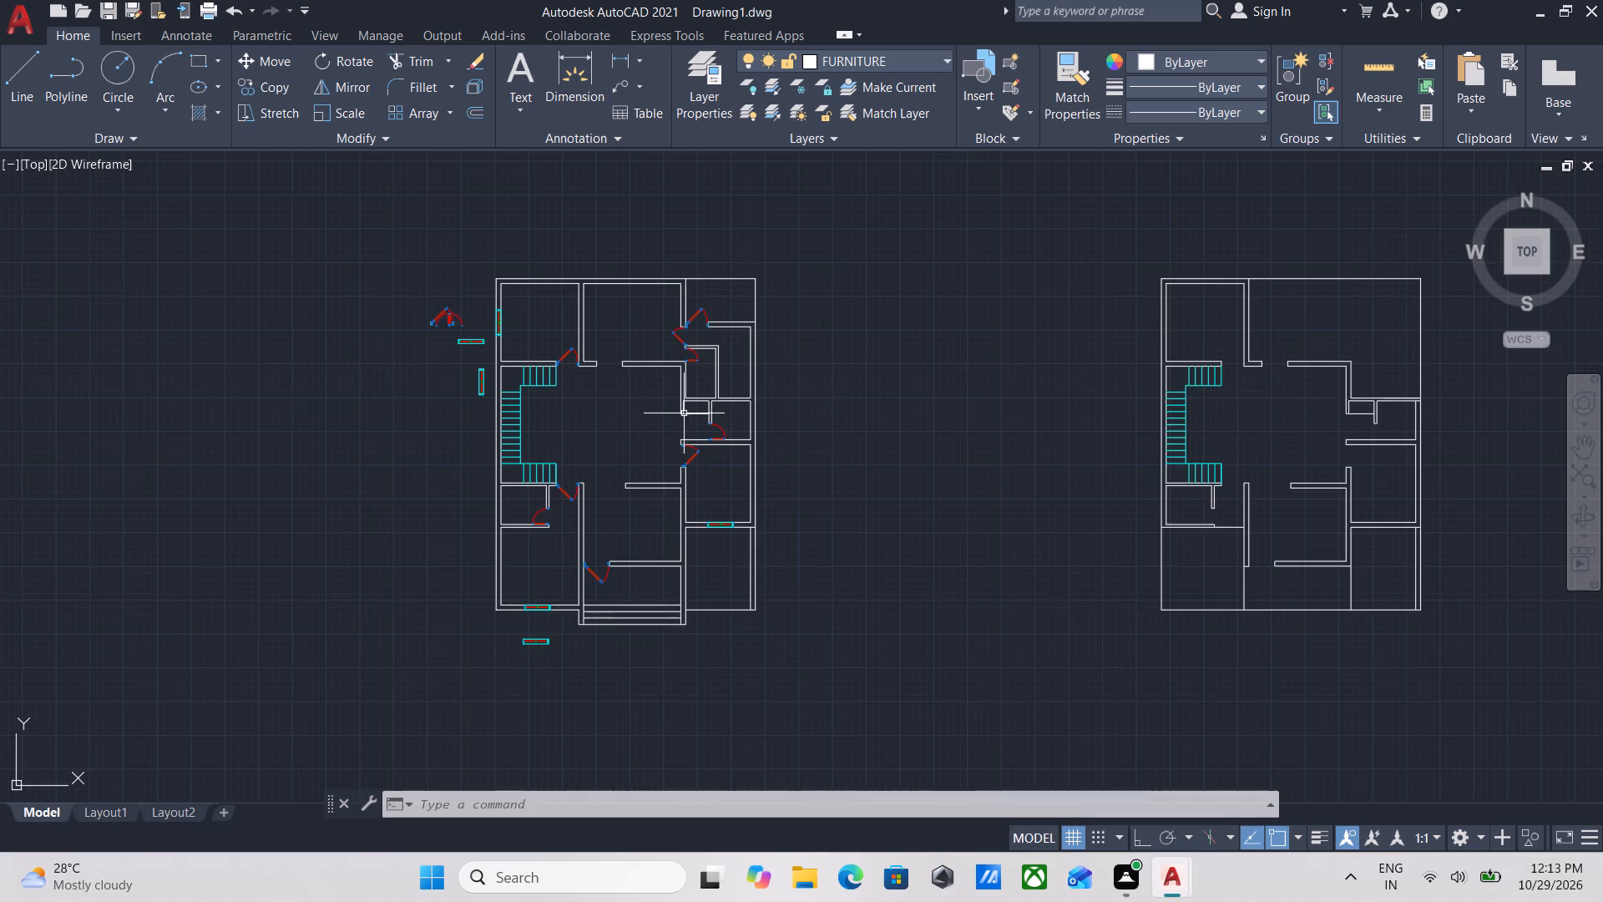
{"action": "scroll", "coordinate": [684, 413], "scroll_direction": "up", "scroll_amount": 2}
{"action": "scroll", "coordinate": [684, 413], "scroll_direction": "down", "scroll_amount": 1}
{"action": "middle_click_drag", "start_coordinate": [684, 413], "coordinate": [679, 540]}
{"action": "scroll", "coordinate": [532, 450], "scroll_direction": "up", "scroll_amount": 2}
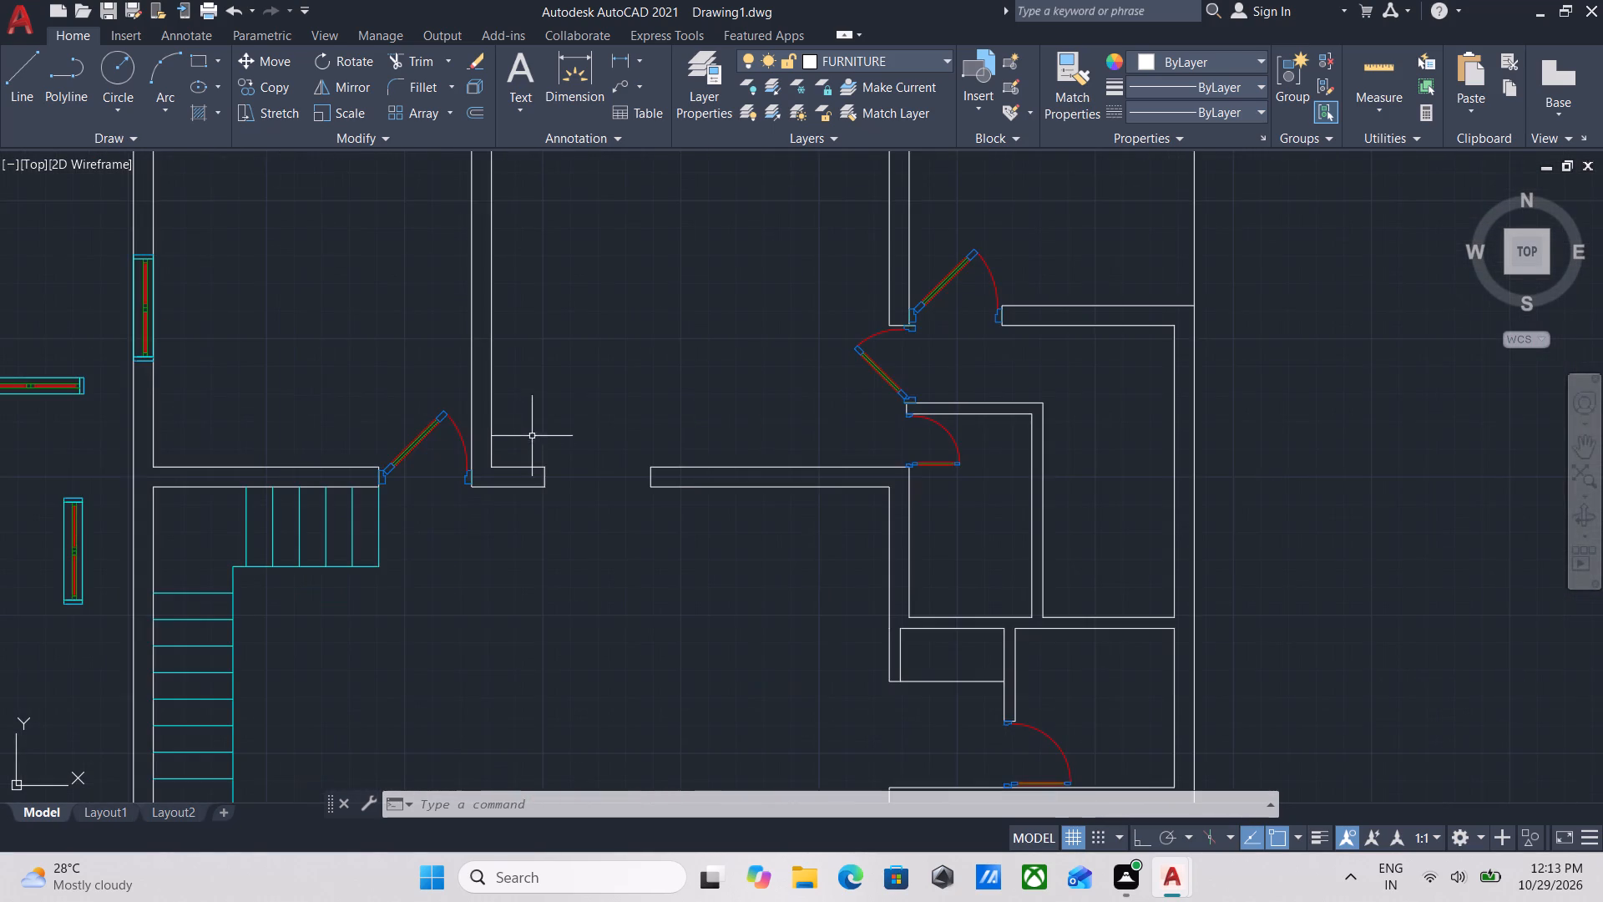
{"action": "middle_click_drag", "start_coordinate": [558, 392], "coordinate": [515, 598]}
{"action": "middle_click_drag", "start_coordinate": [622, 593], "coordinate": [72, 901]}
{"action": "scroll", "coordinate": [156, 526], "scroll_direction": "down", "scroll_amount": 1}
{"action": "middle_click_drag", "start_coordinate": [174, 514], "coordinate": [286, 462]}
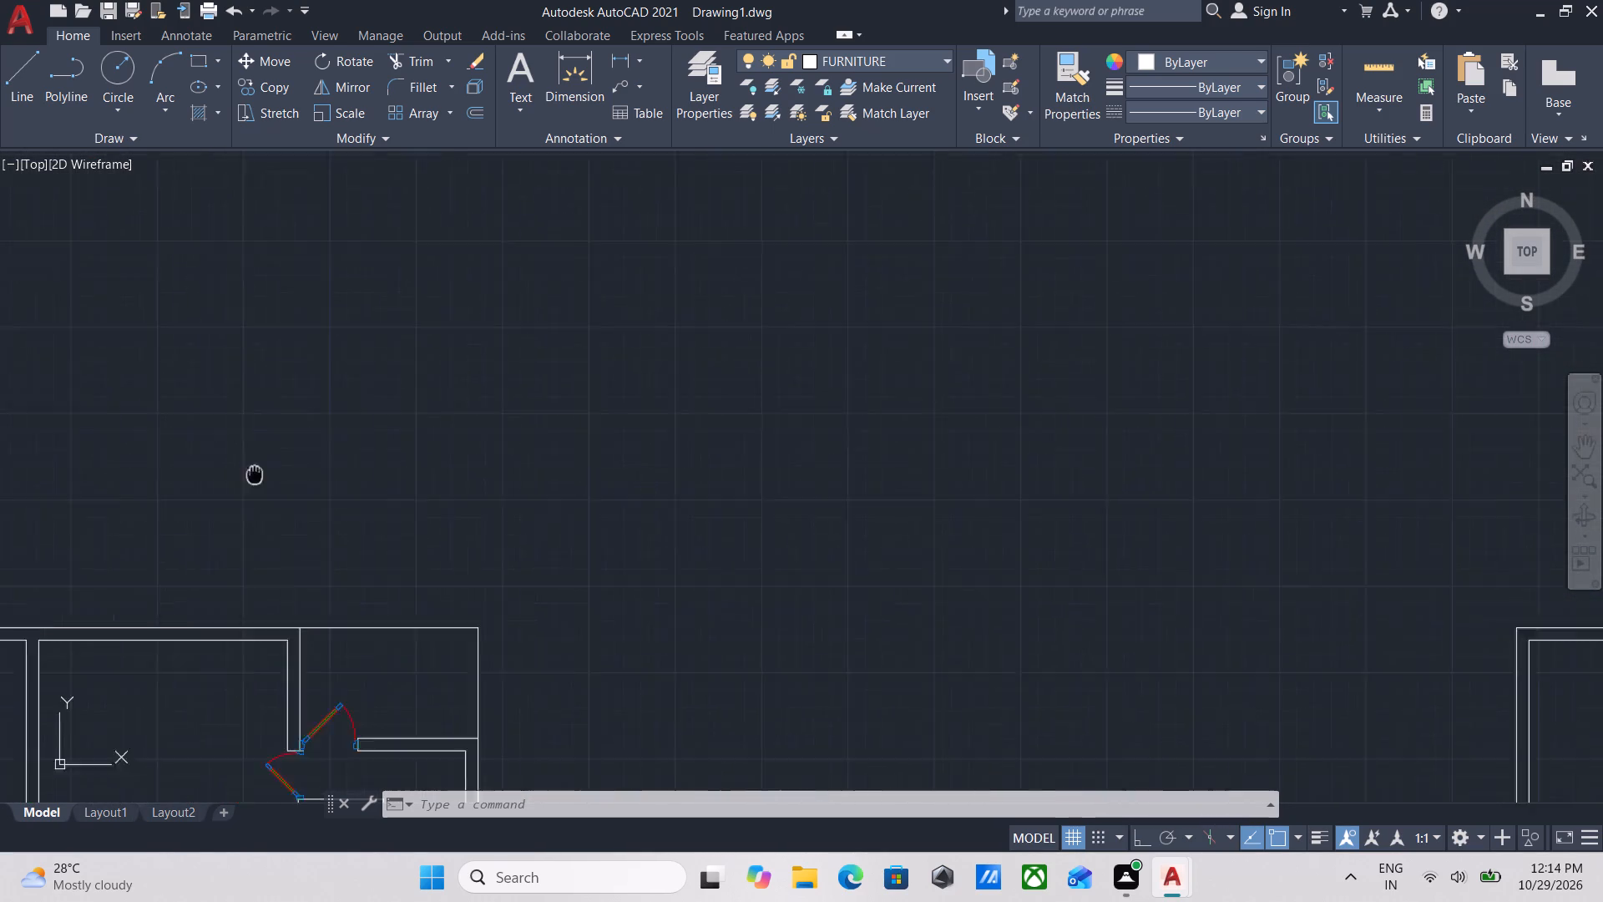
{"action": "middle_click_drag", "start_coordinate": [286, 462], "coordinate": [407, 393]}
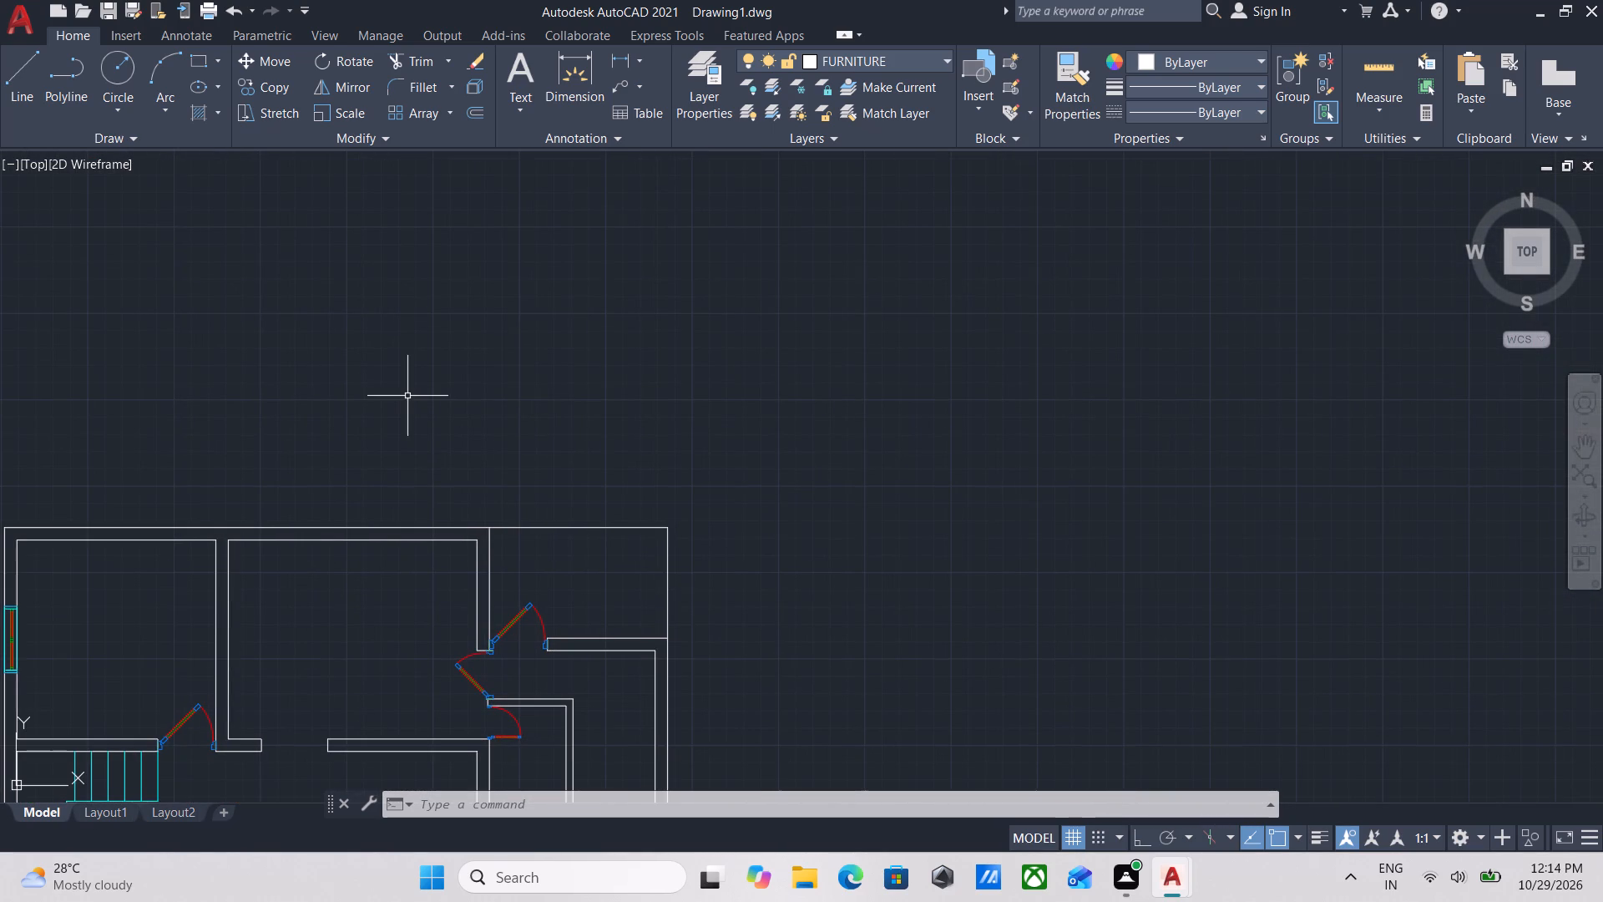
{"action": "scroll", "coordinate": [587, 433], "scroll_direction": "down", "scroll_amount": 1}
{"action": "middle_click_drag", "start_coordinate": [590, 444], "coordinate": [604, 390]}
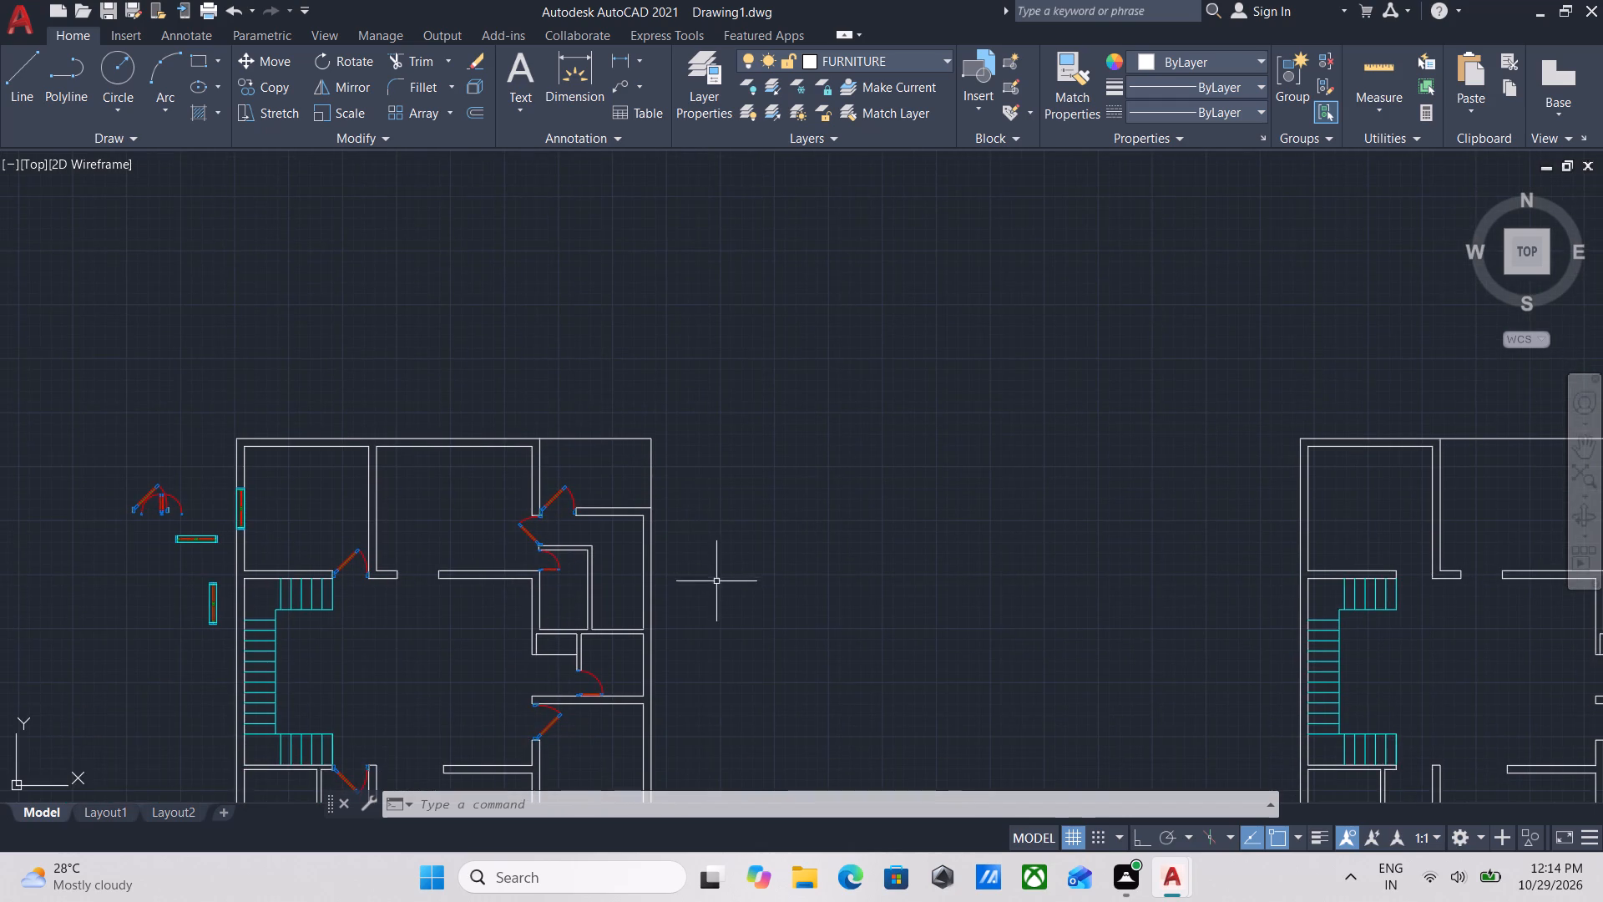
{"action": "middle_click_drag", "start_coordinate": [717, 581], "coordinate": [765, 421]}
Draw a 2' by 9" rectangle on the WINDOWS layer in the open space east of the floor plan.
{"action": "type", "text": "RE"}
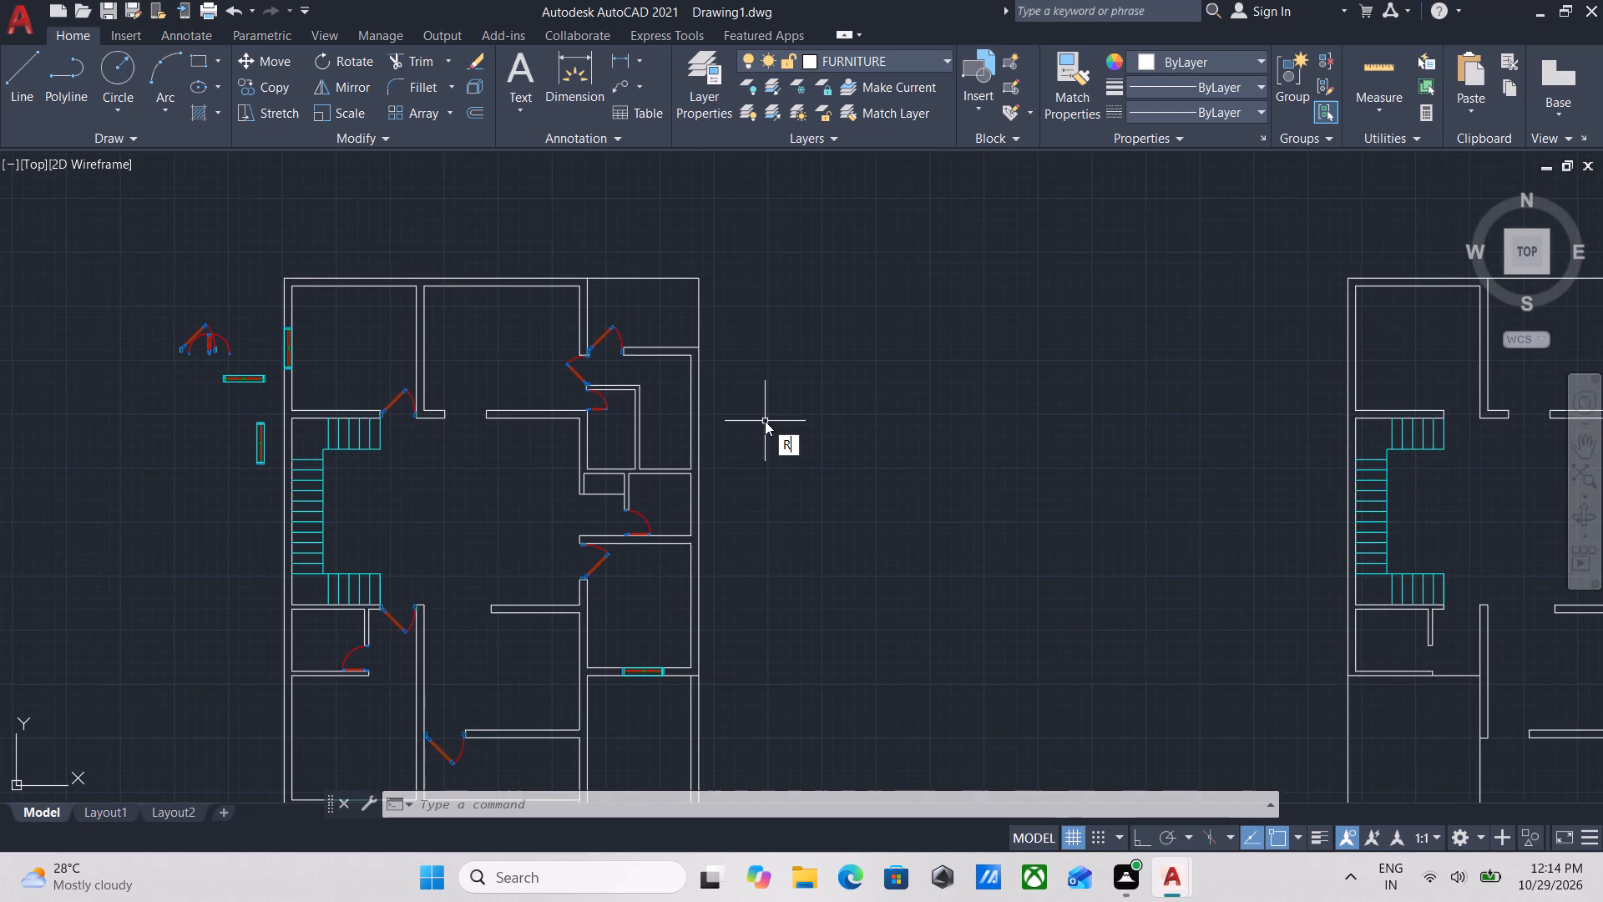
{"action": "key", "text": "Escape"}
{"action": "left_click", "coordinate": [908, 58]}
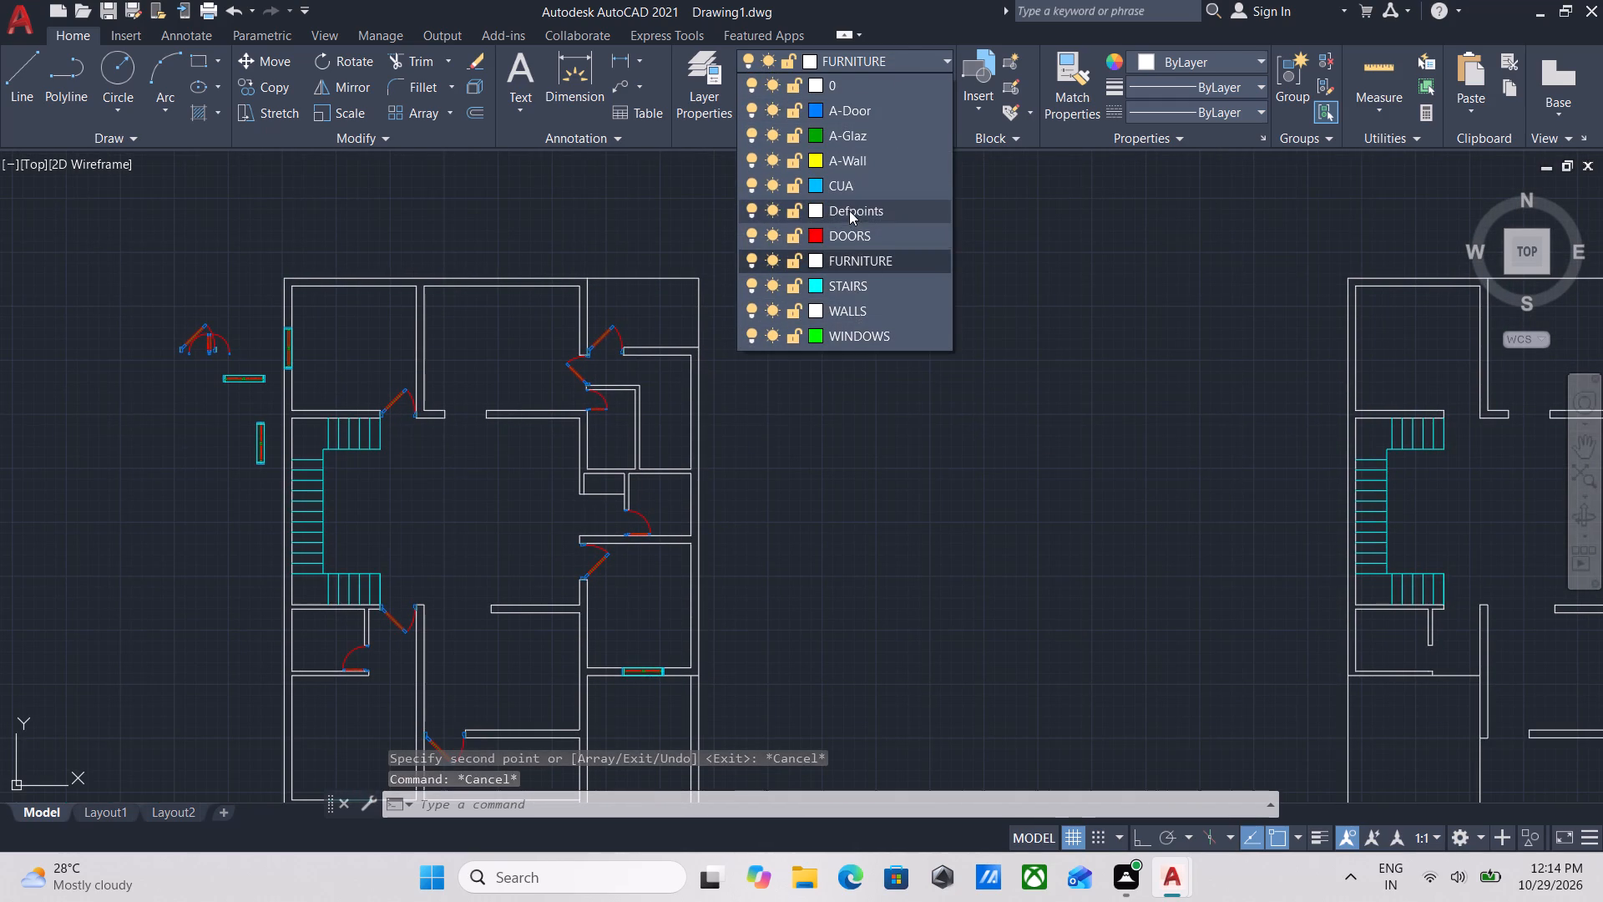
{"action": "left_click", "coordinate": [864, 336]}
{"action": "scroll", "coordinate": [872, 356], "scroll_direction": "up", "scroll_amount": 1}
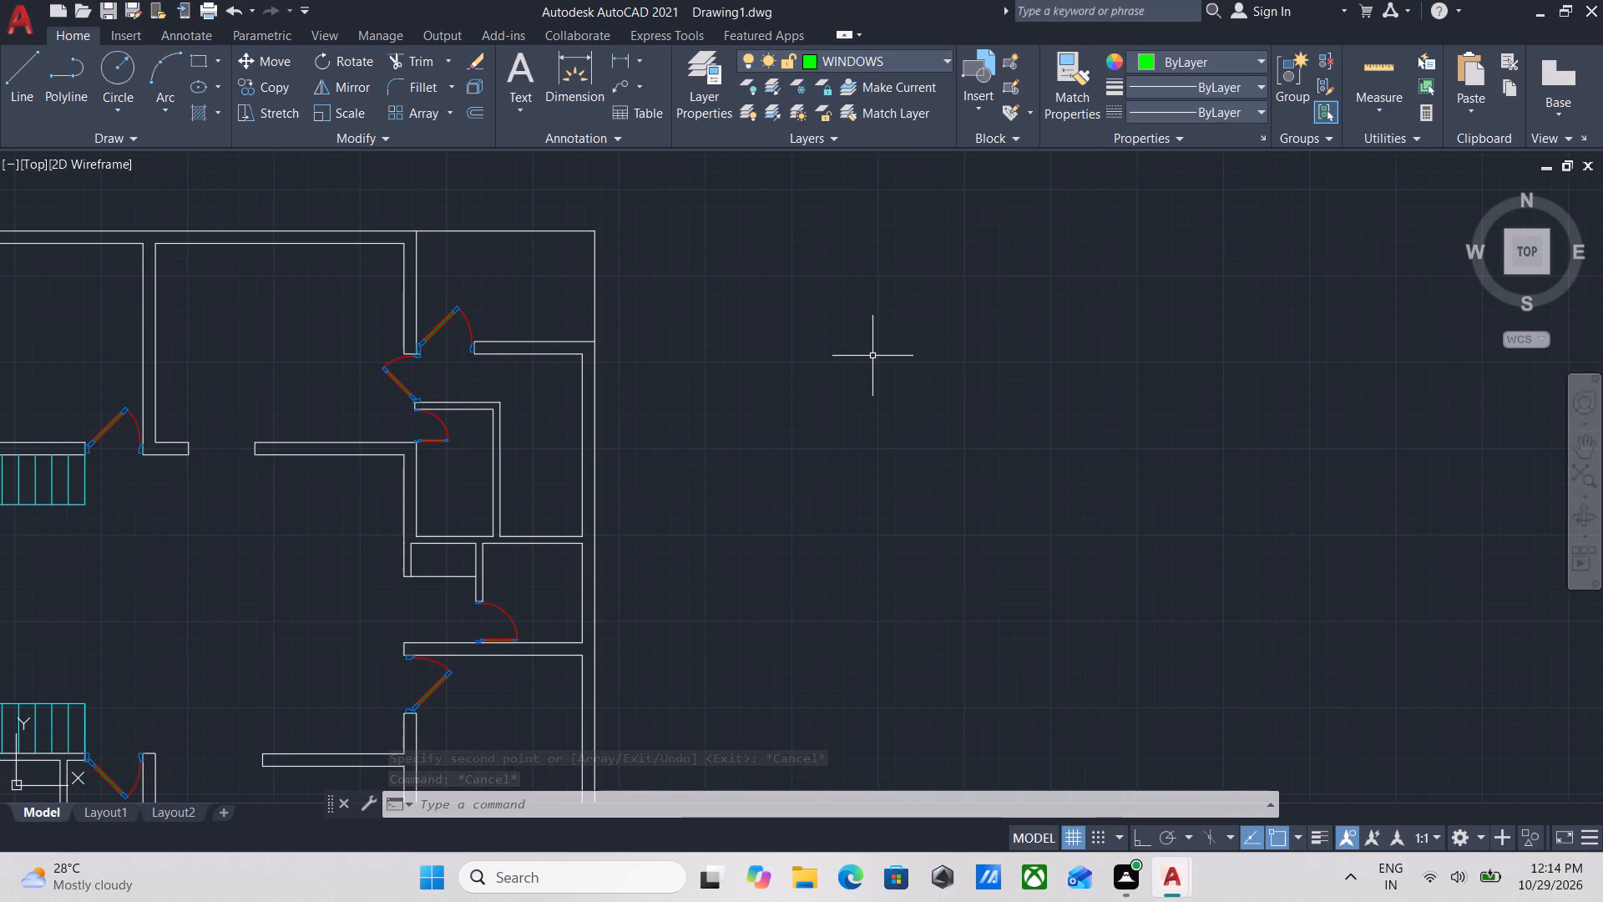
{"action": "type", "text": "REC"}
{"action": "key", "text": "Return"}
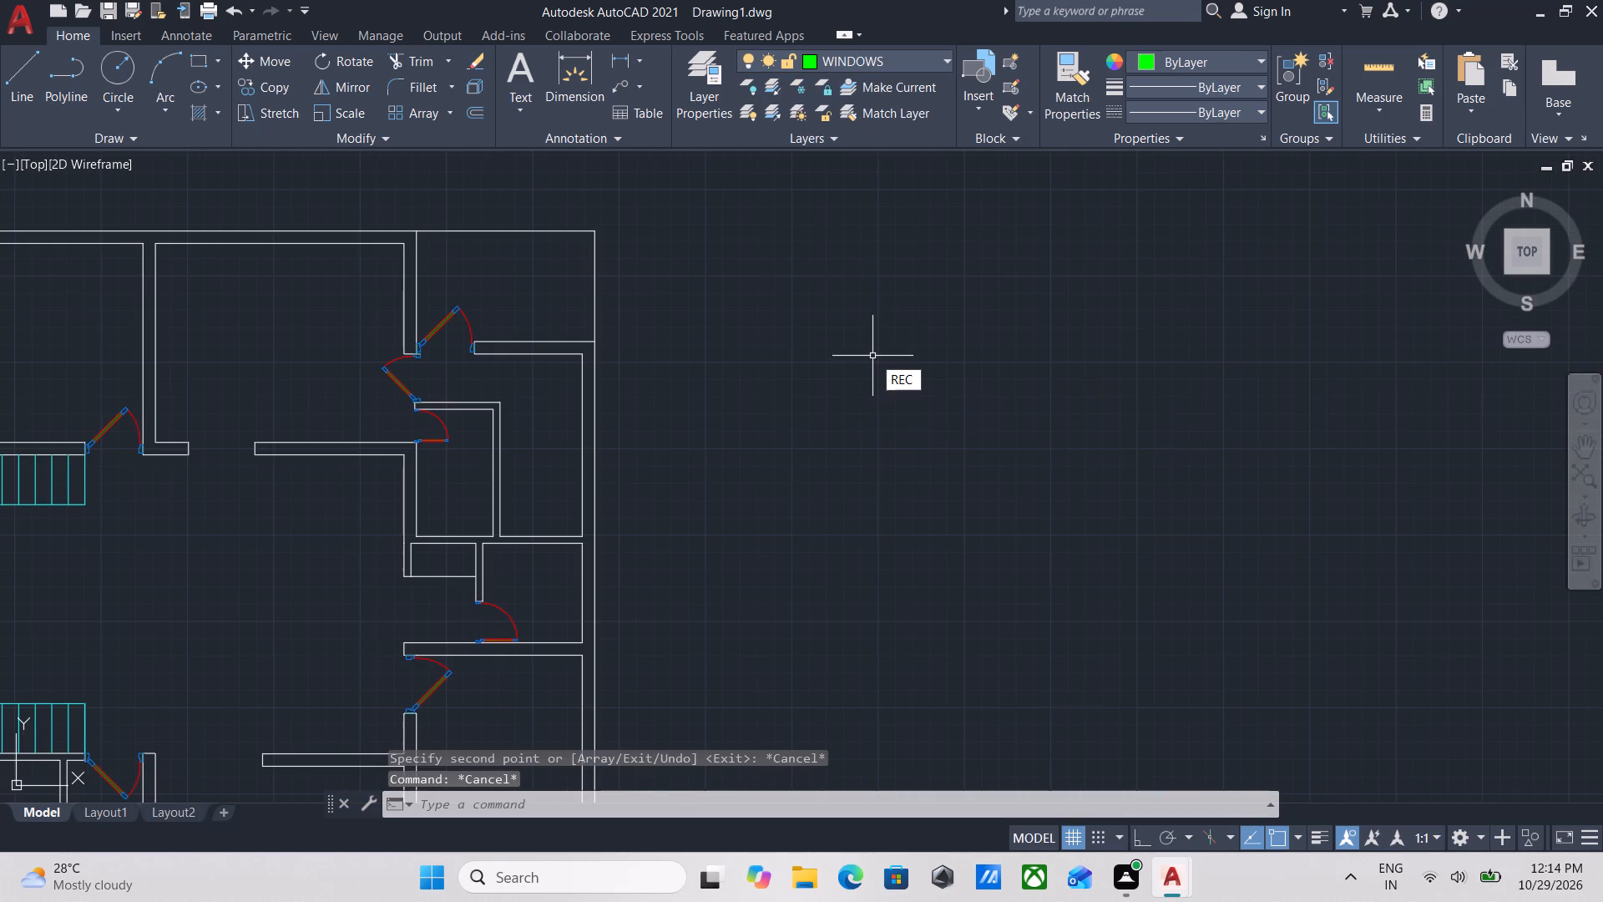
{"action": "left_click", "coordinate": [872, 356]}
{"action": "middle_click_drag", "start_coordinate": [1015, 580], "coordinate": [1019, 393]}
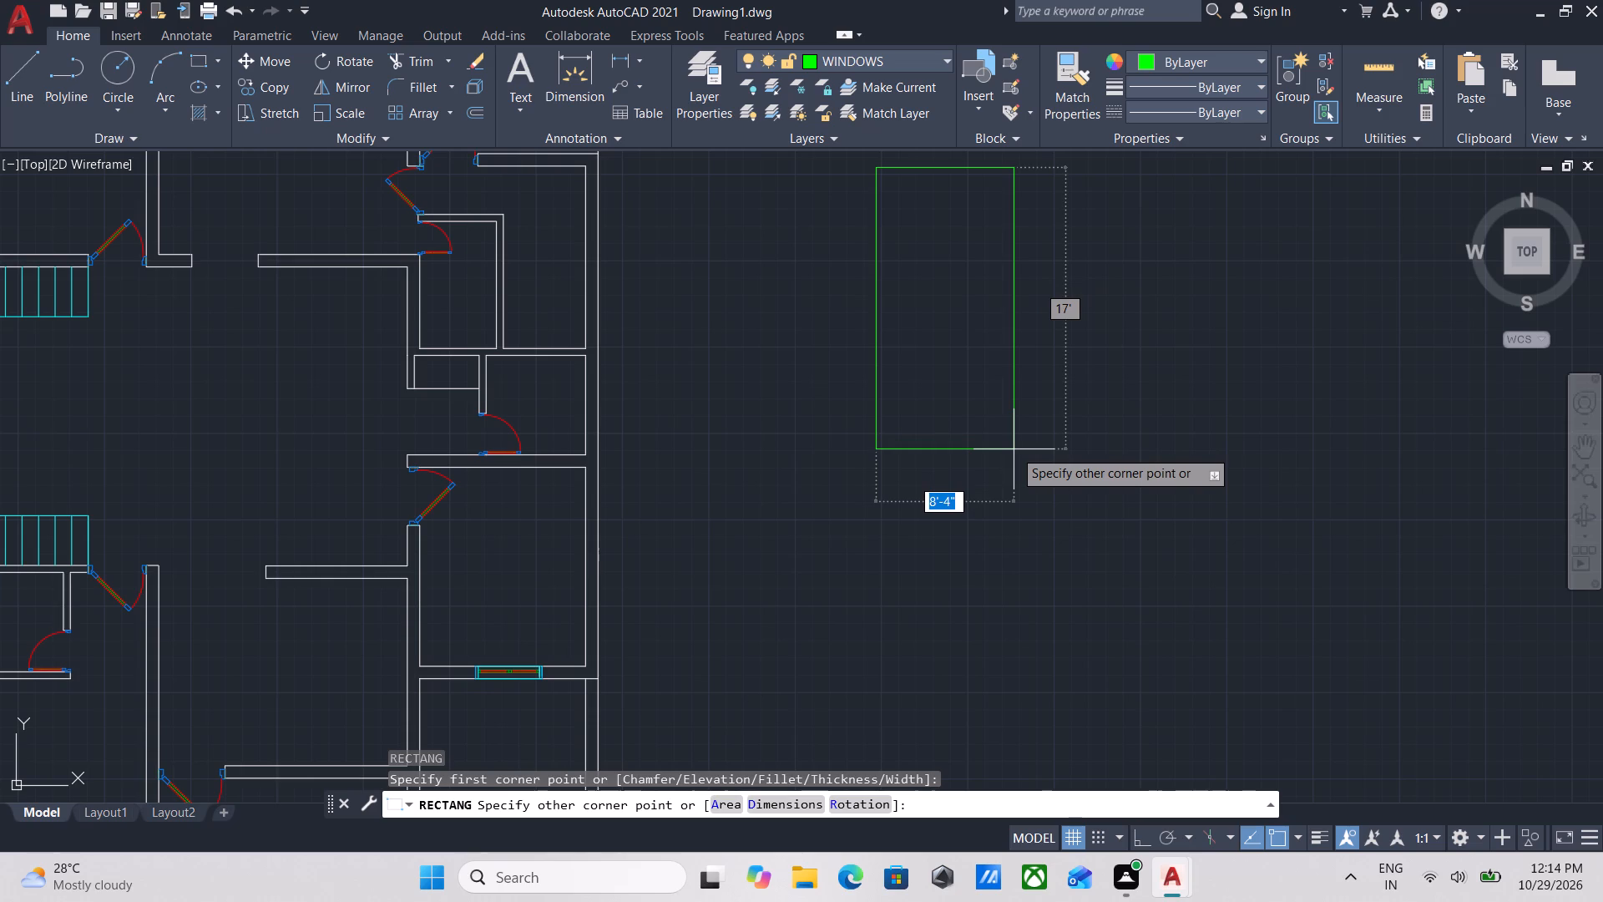
{"action": "type", "text": "2'"}
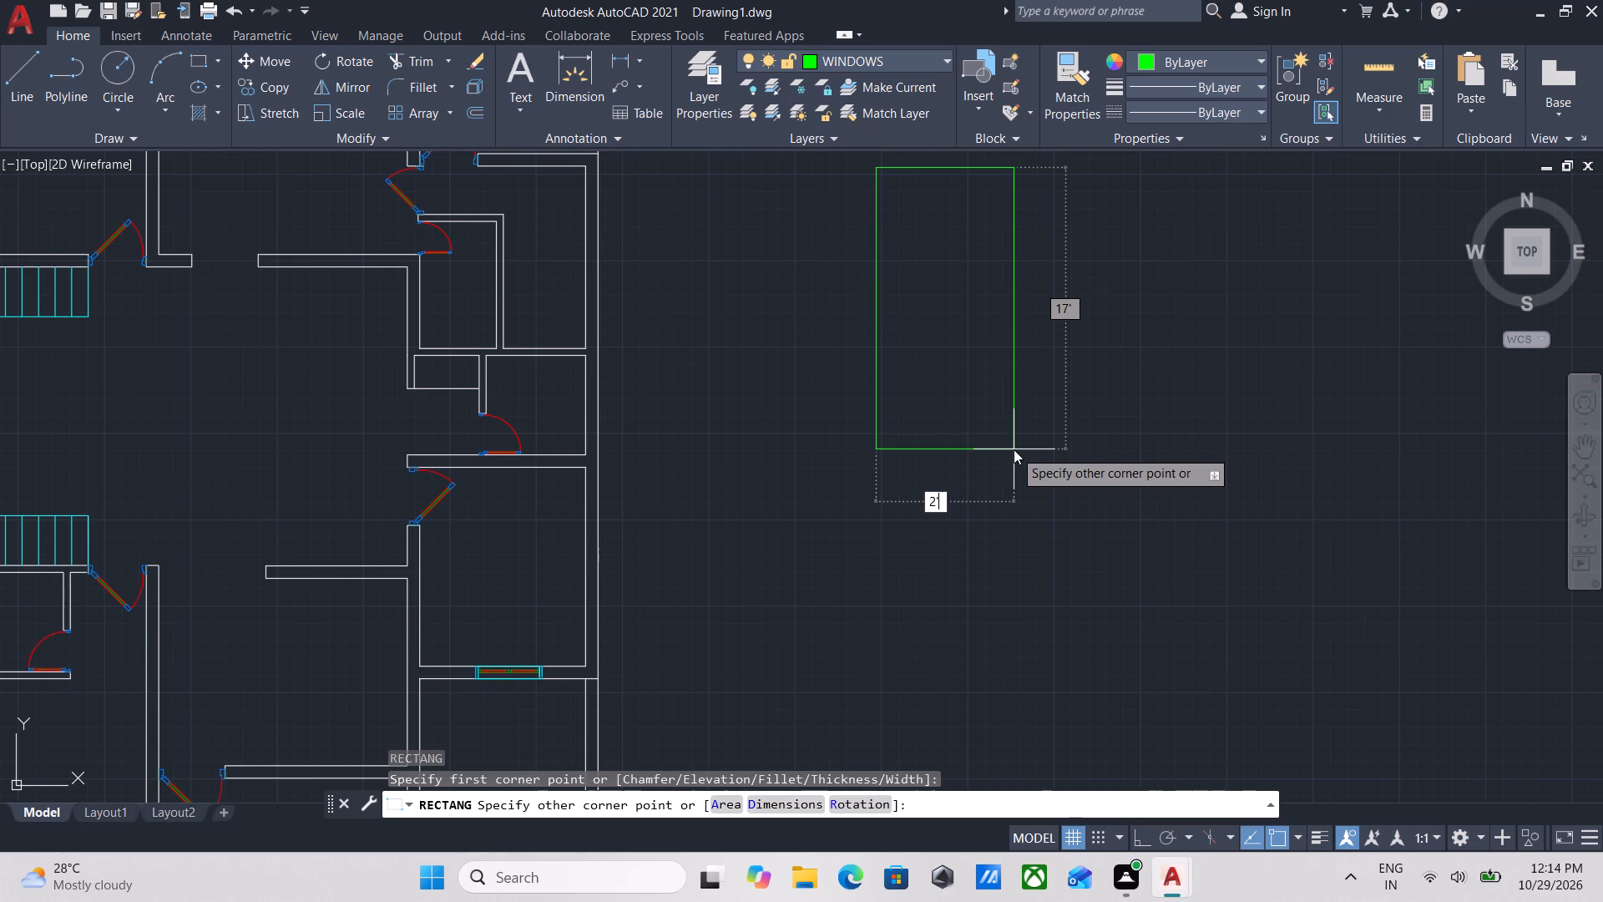
{"action": "key", "text": "Tab"}
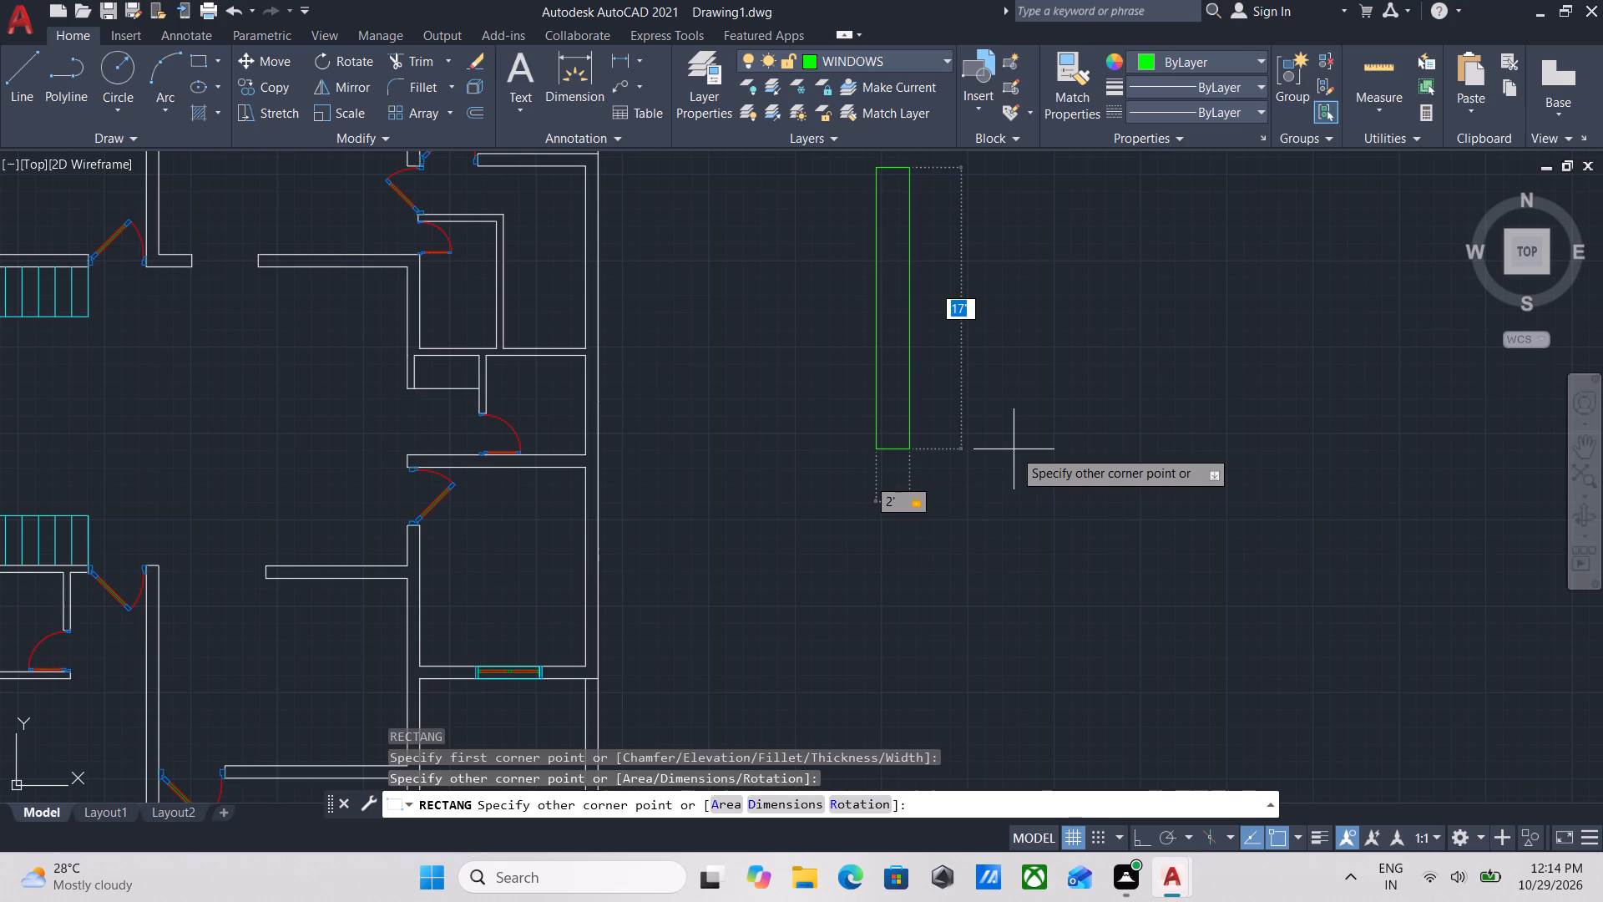
{"action": "key", "text": "9"}
{"action": "key", "text": "shift+quotedbl"}
{"action": "key", "text": "Return"}
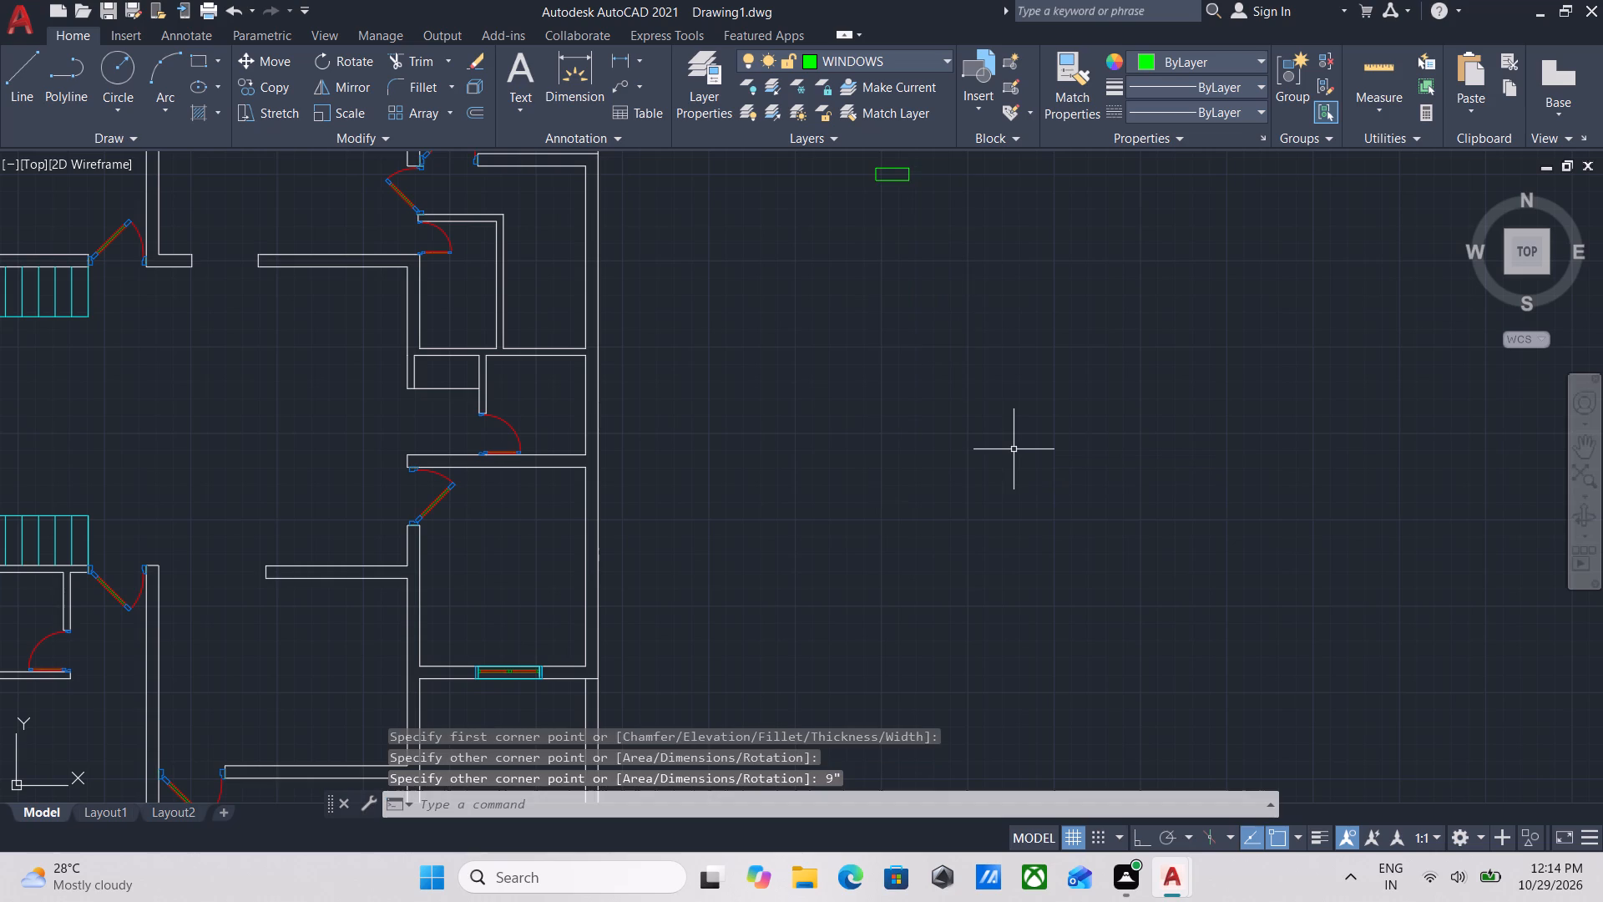
Explode the 2' by 9" rectangle into separate lines.
{"action": "middle_click_drag", "start_coordinate": [954, 300], "coordinate": [934, 502]}
{"action": "scroll", "coordinate": [932, 454], "scroll_direction": "up", "scroll_amount": 1}
{"action": "middle_click_drag", "start_coordinate": [842, 305], "coordinate": [855, 489]}
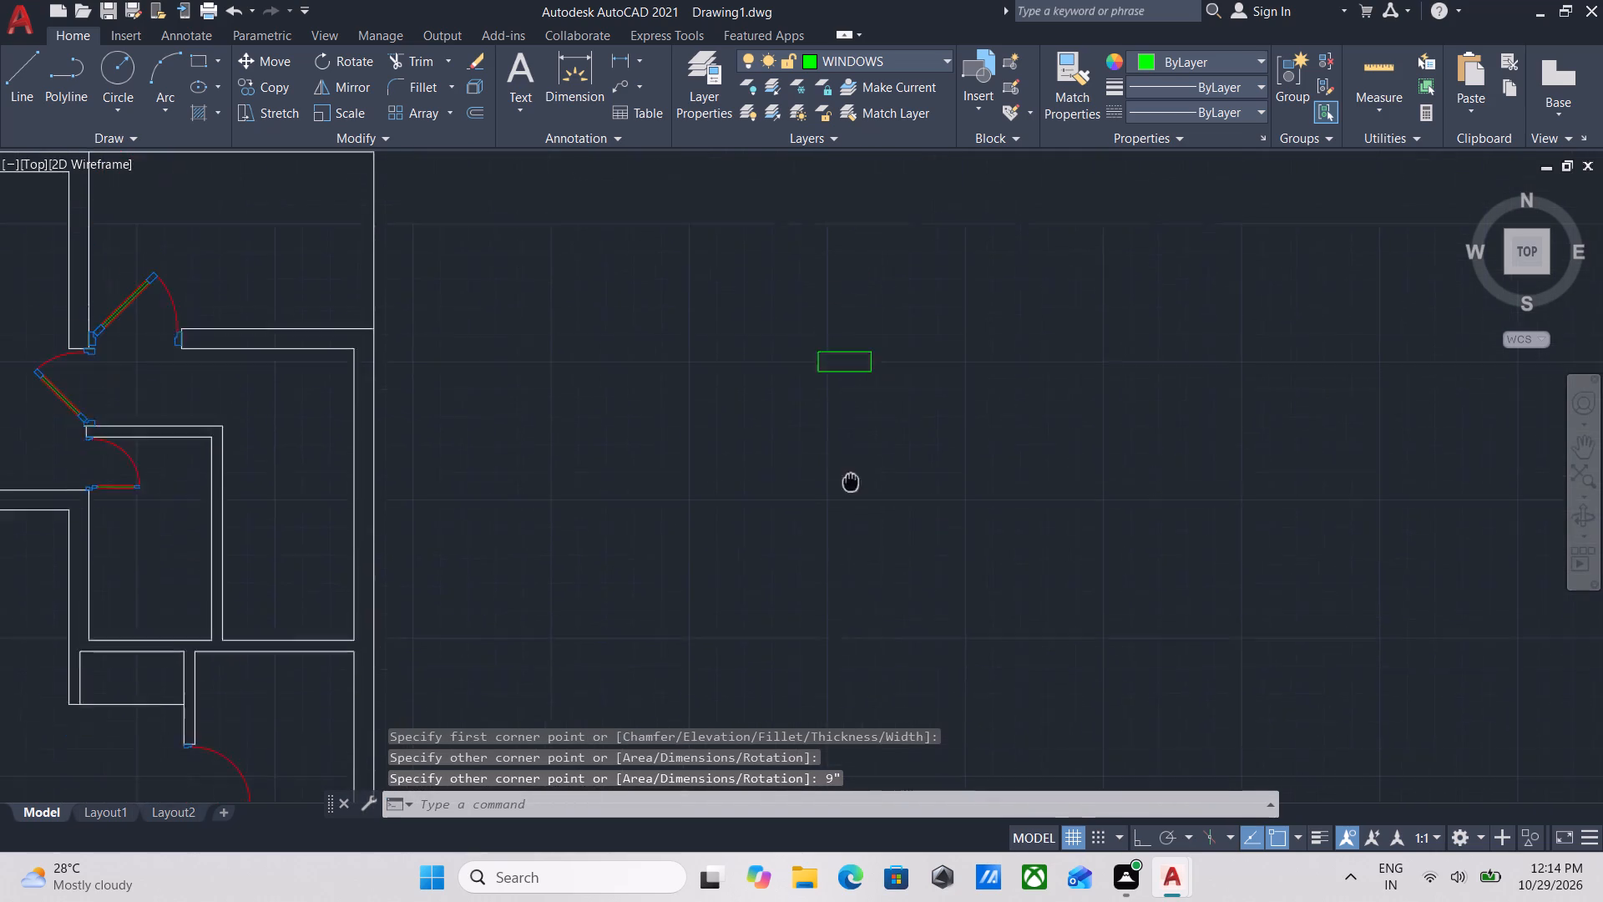
{"action": "middle_click_drag", "start_coordinate": [855, 489], "coordinate": [857, 490]}
{"action": "scroll", "coordinate": [857, 490], "scroll_direction": "up", "scroll_amount": 1}
{"action": "middle_click", "coordinate": [882, 309]}
{"action": "scroll", "coordinate": [882, 311], "scroll_direction": "up", "scroll_amount": 2}
{"action": "middle_click_drag", "start_coordinate": [883, 317], "coordinate": [883, 381]}
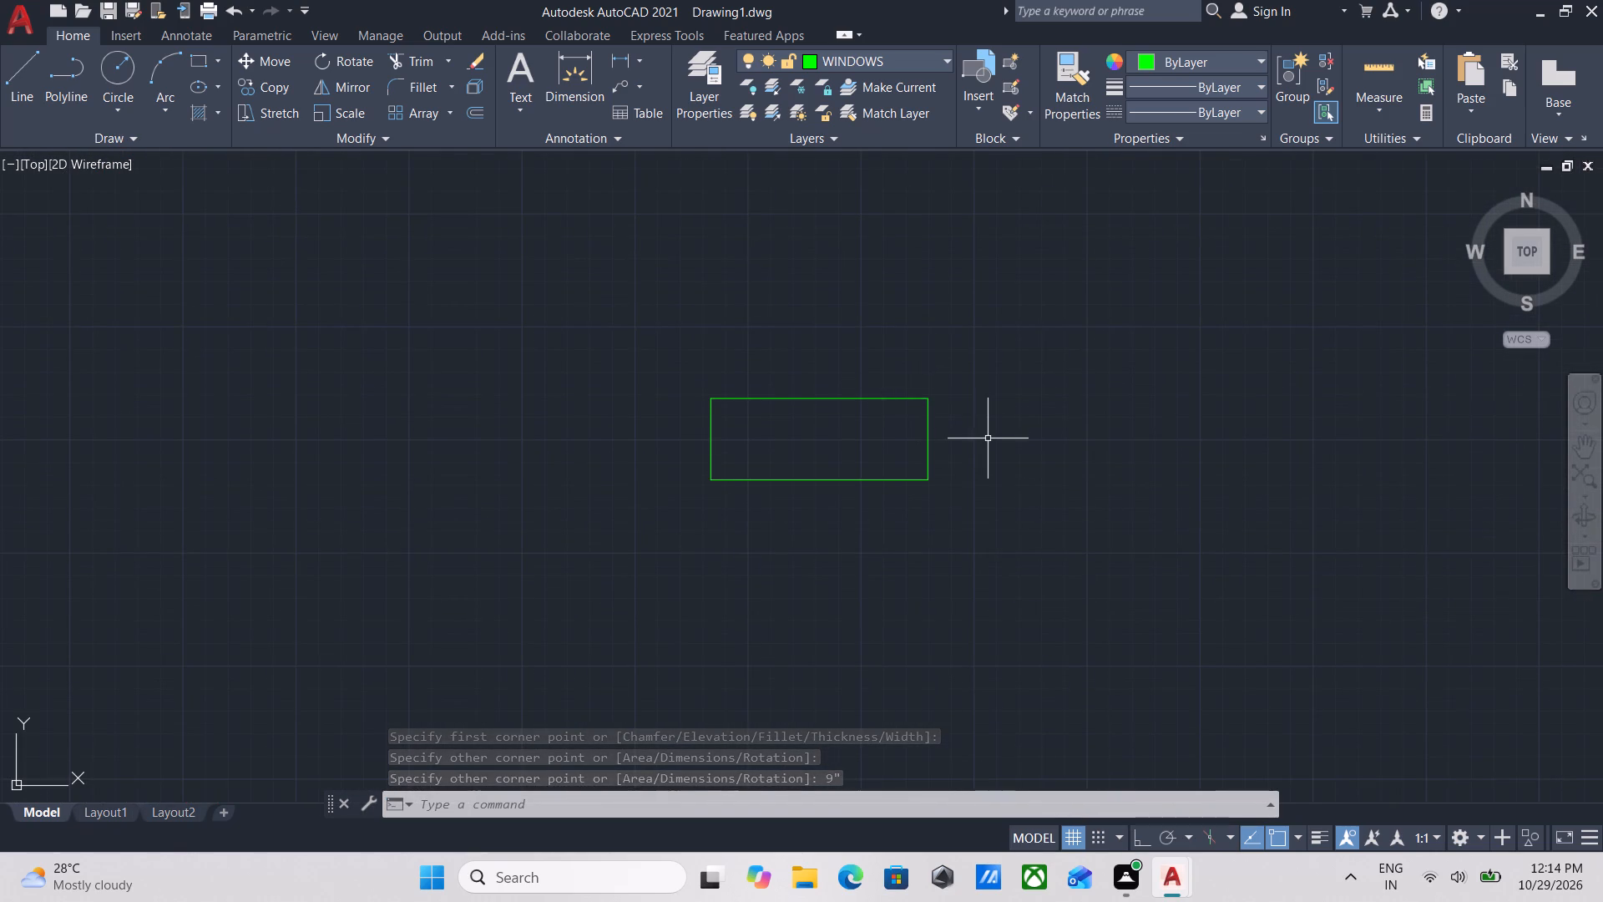
{"action": "left_click", "coordinate": [986, 438]}
{"action": "left_click", "coordinate": [913, 423]}
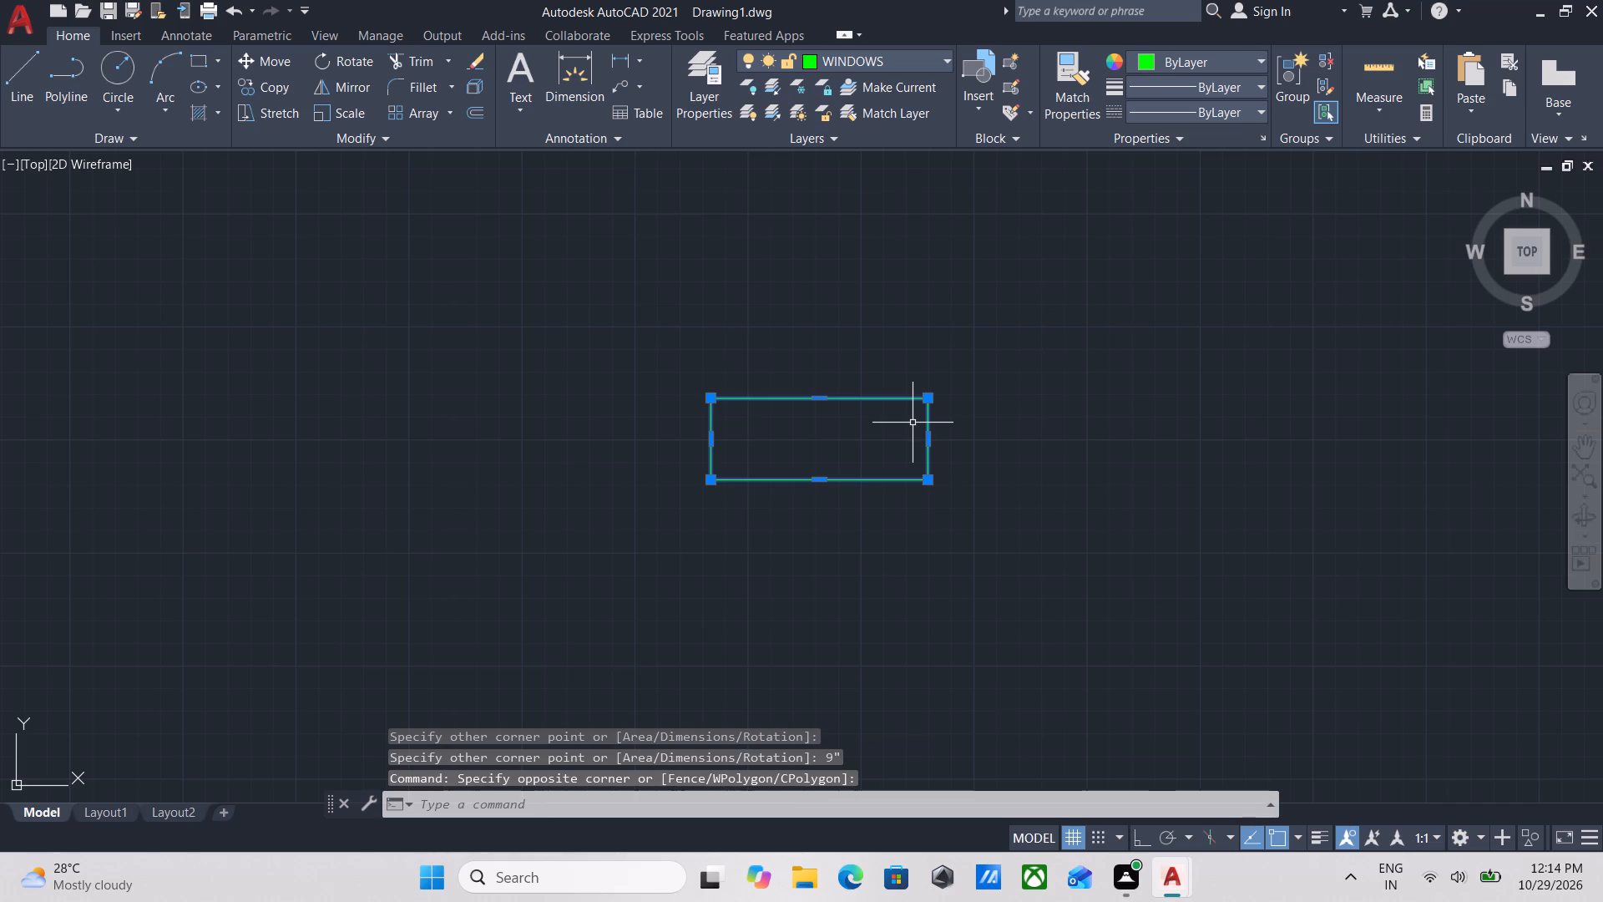
{"action": "key", "text": "x"}
{"action": "key", "text": "Return"}
Offset both short edges of the exploded rectangle 2" inward to form the window's side jambs.
{"action": "scroll", "coordinate": [913, 423], "scroll_direction": "up", "scroll_amount": 3}
{"action": "left_click", "coordinate": [996, 482]}
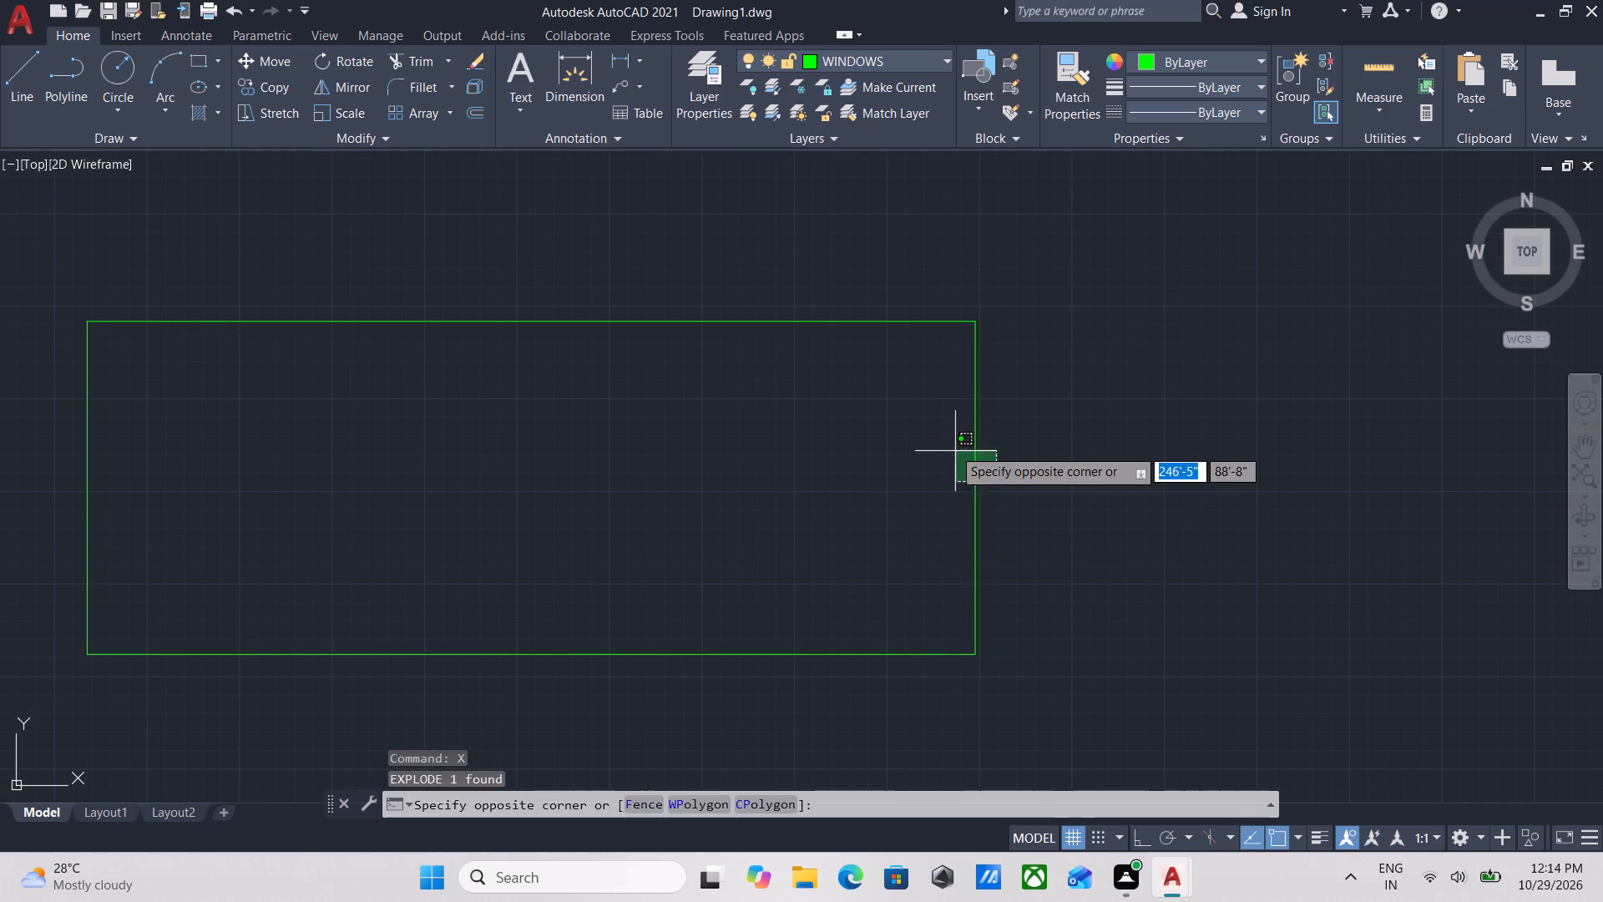
{"action": "left_click", "coordinate": [938, 438]}
{"action": "key", "text": "o"}
{"action": "key", "text": "Return"}
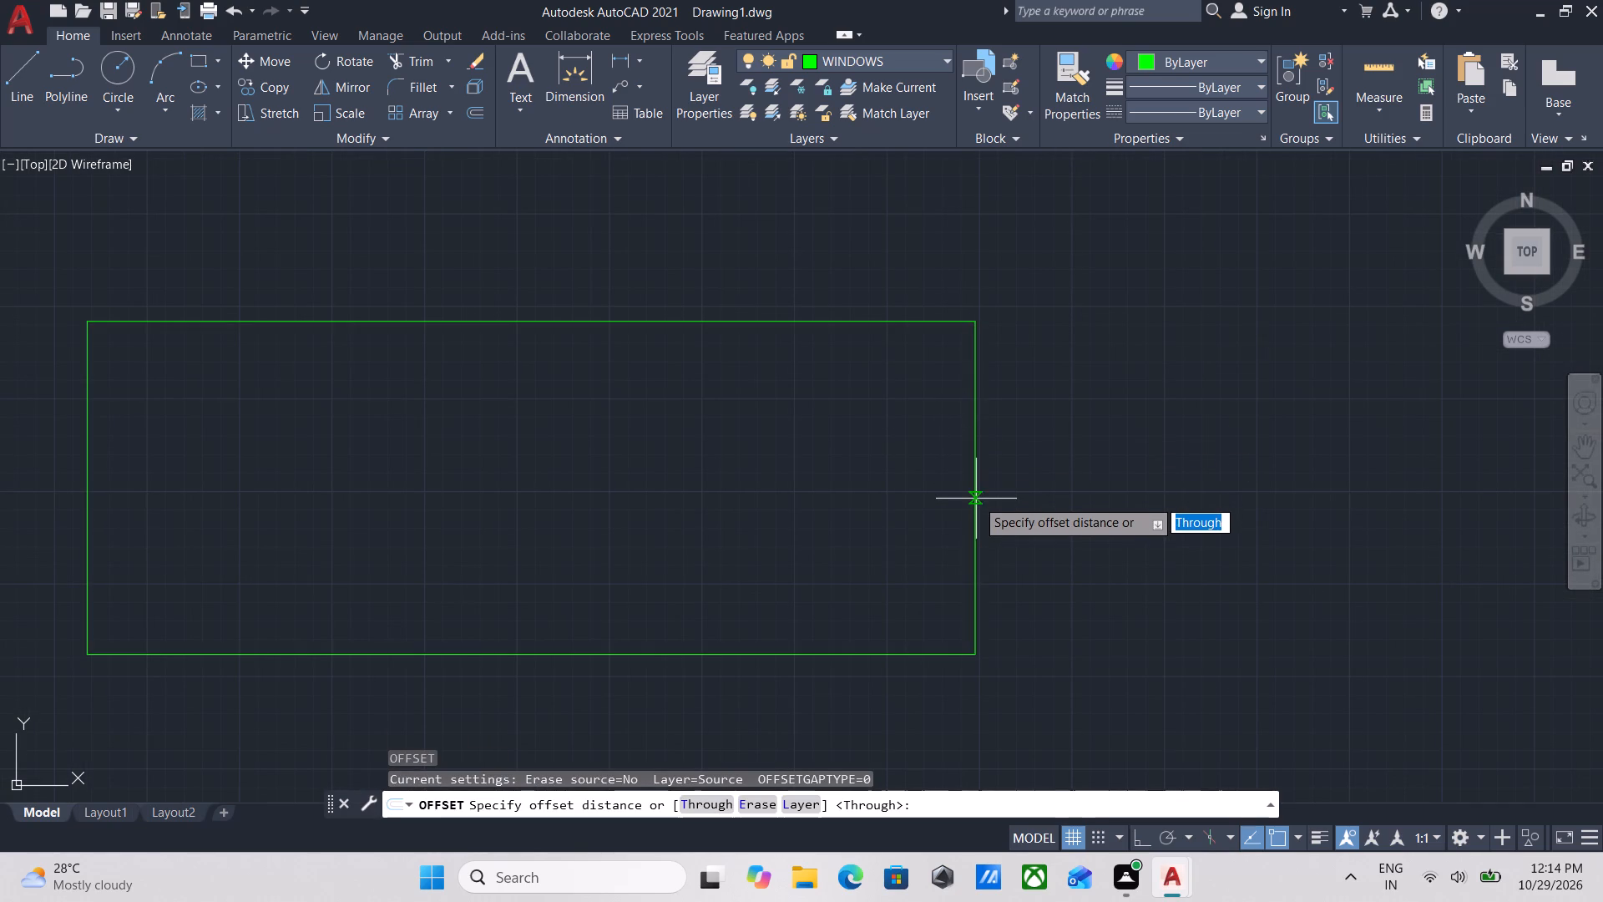
{"action": "double_click", "coordinate": [974, 477]}
{"action": "left_click", "coordinate": [854, 469]}
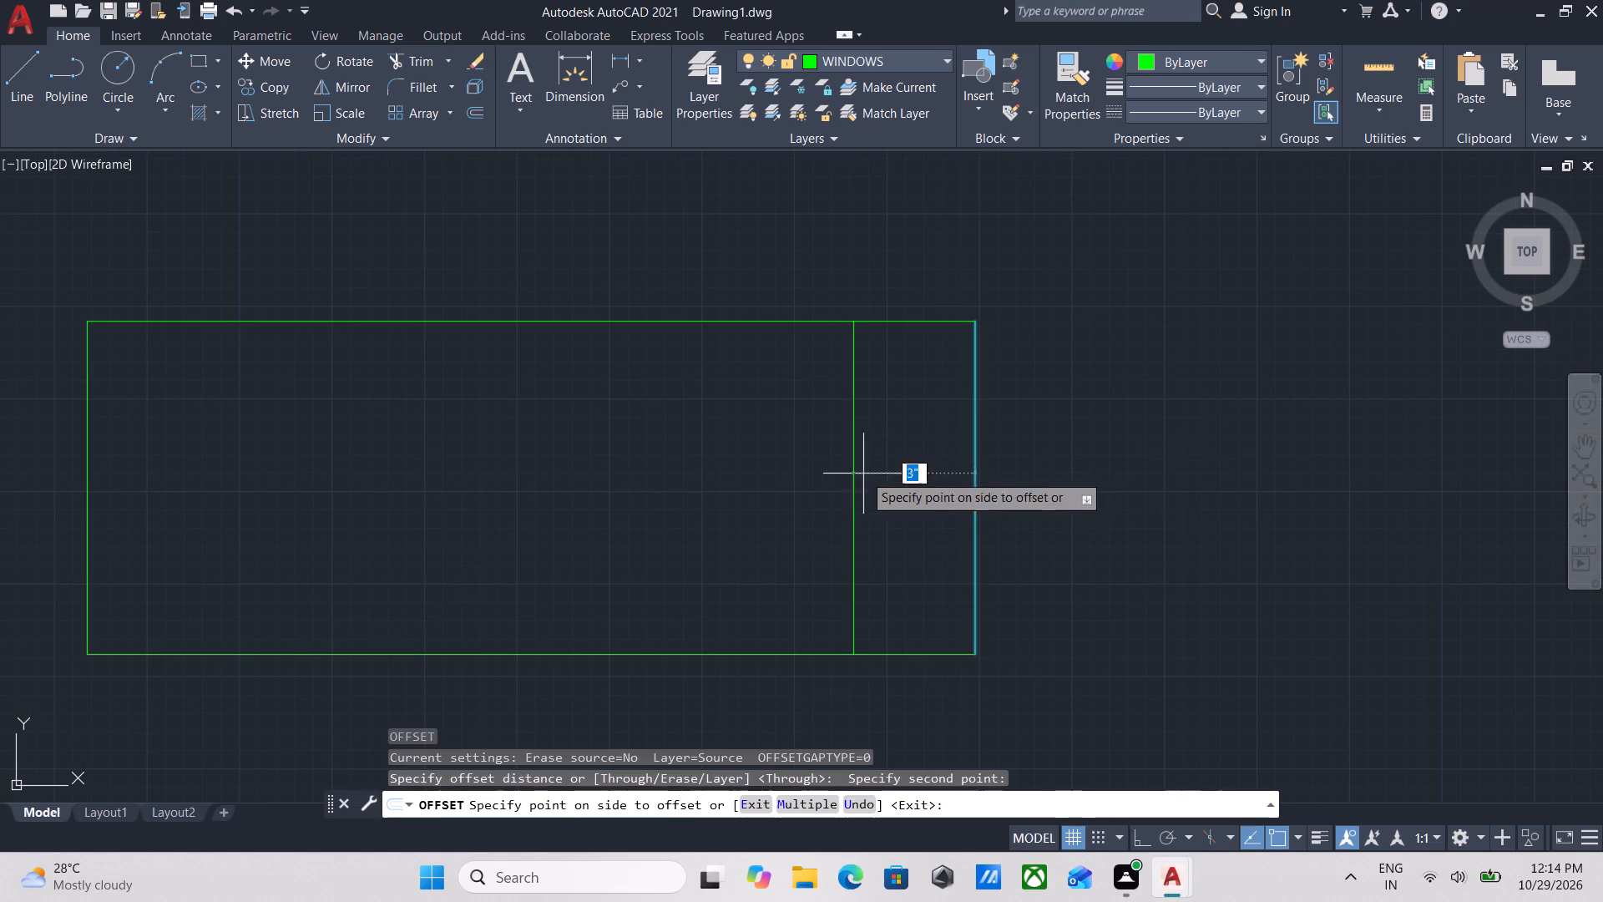
{"action": "key", "text": "2"}
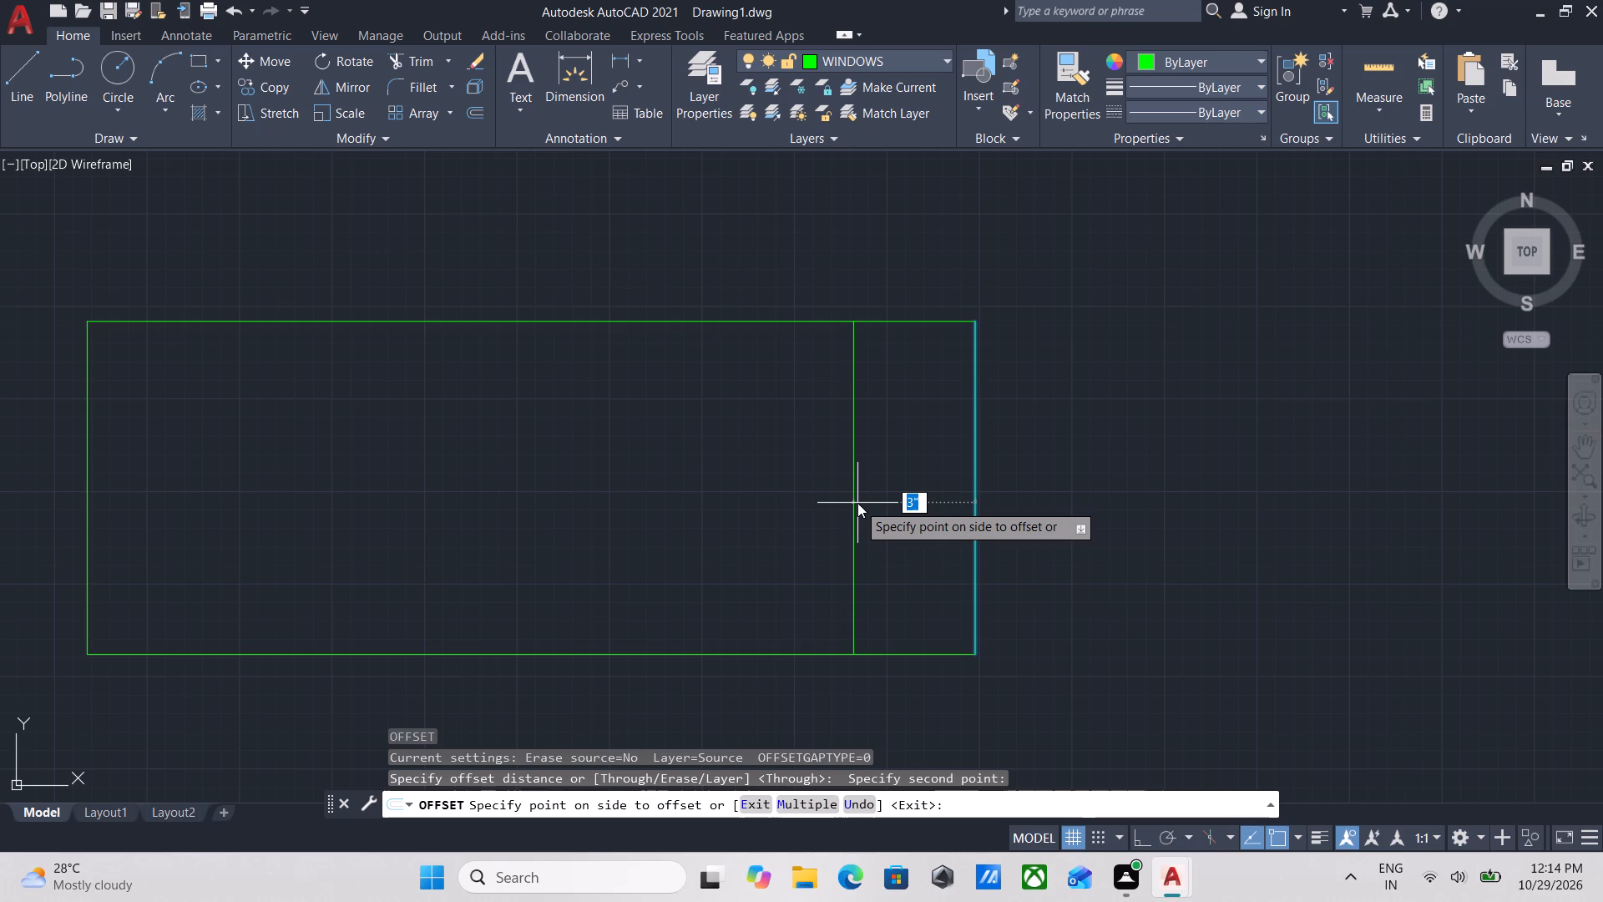
{"action": "key", "text": "shift+quotedbl"}
{"action": "key", "text": "Return"}
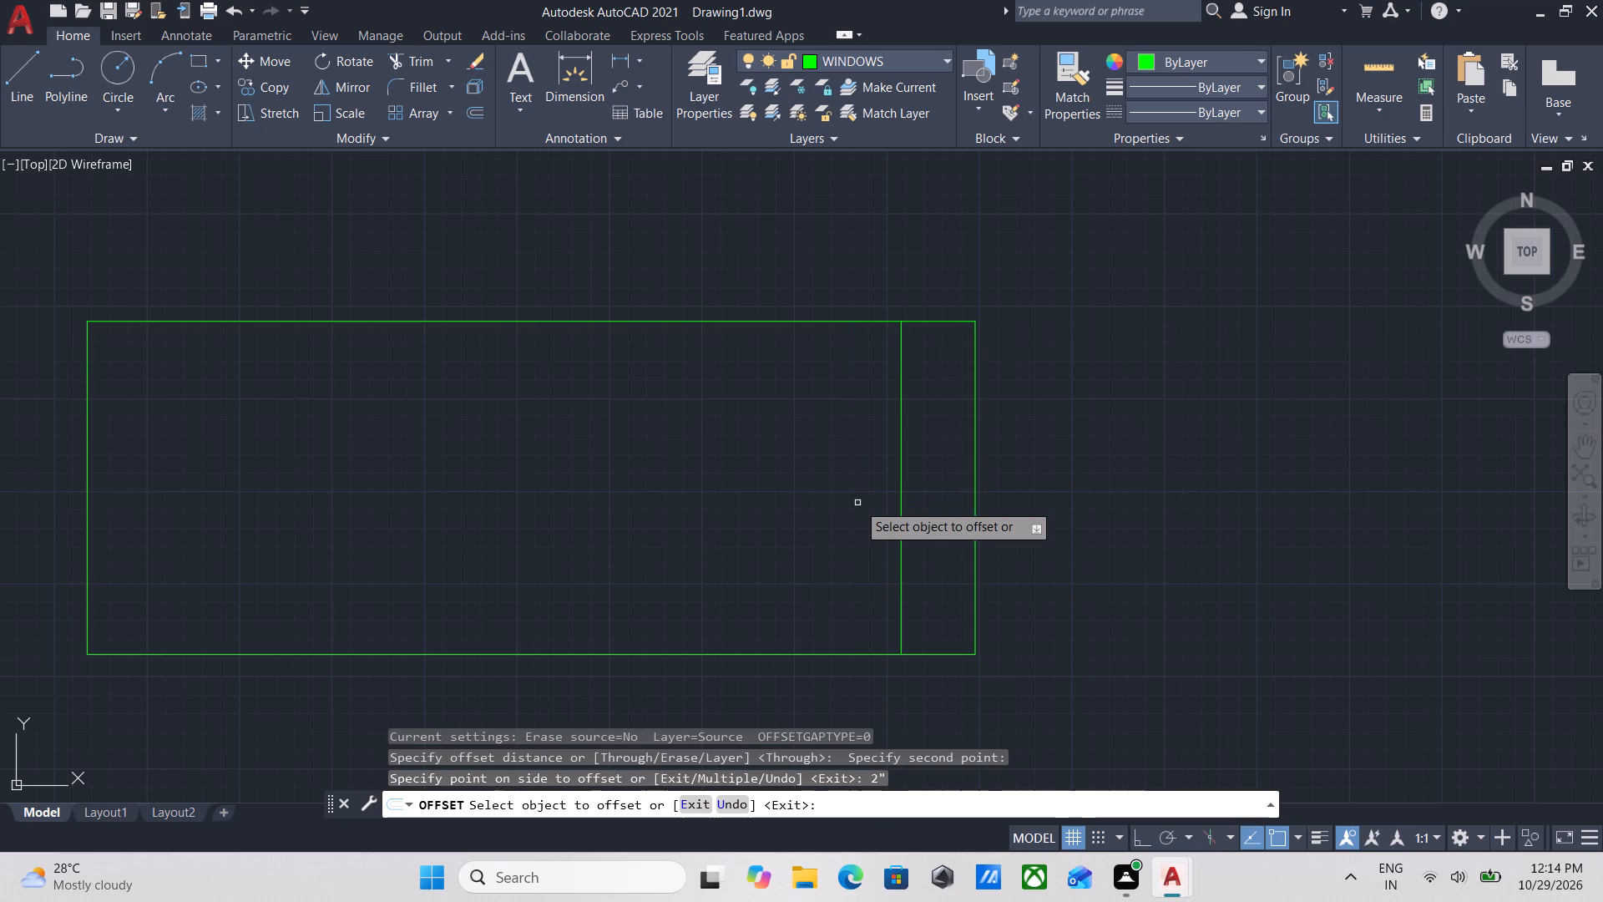
{"action": "middle_click_drag", "start_coordinate": [514, 447], "coordinate": [861, 442]}
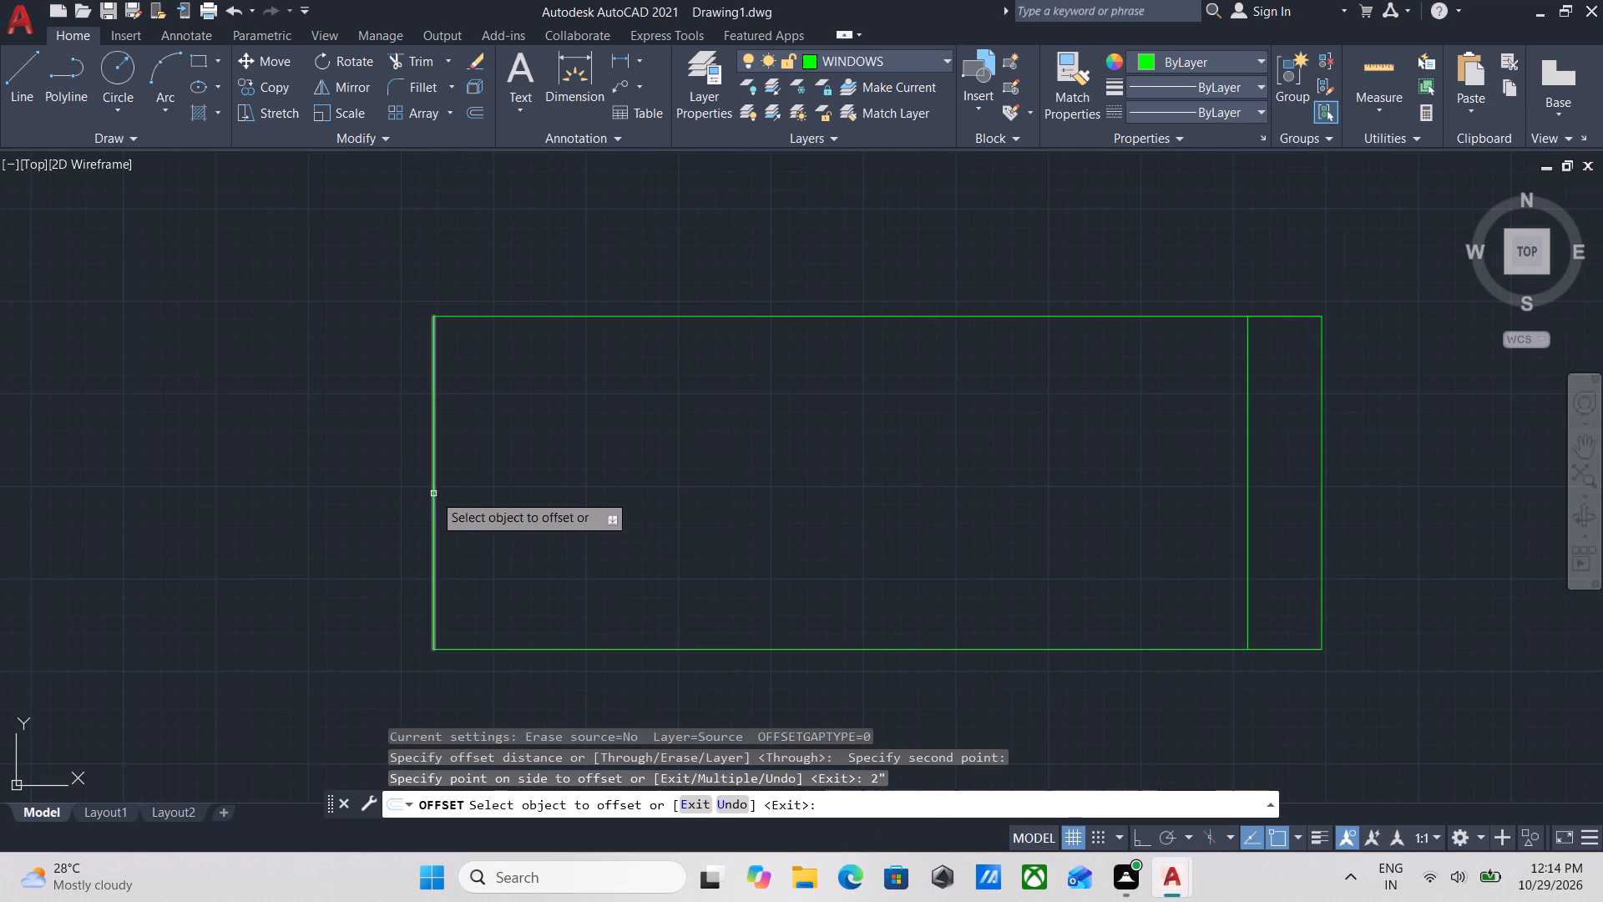
{"action": "left_click", "coordinate": [433, 494]}
{"action": "key", "text": "2"}
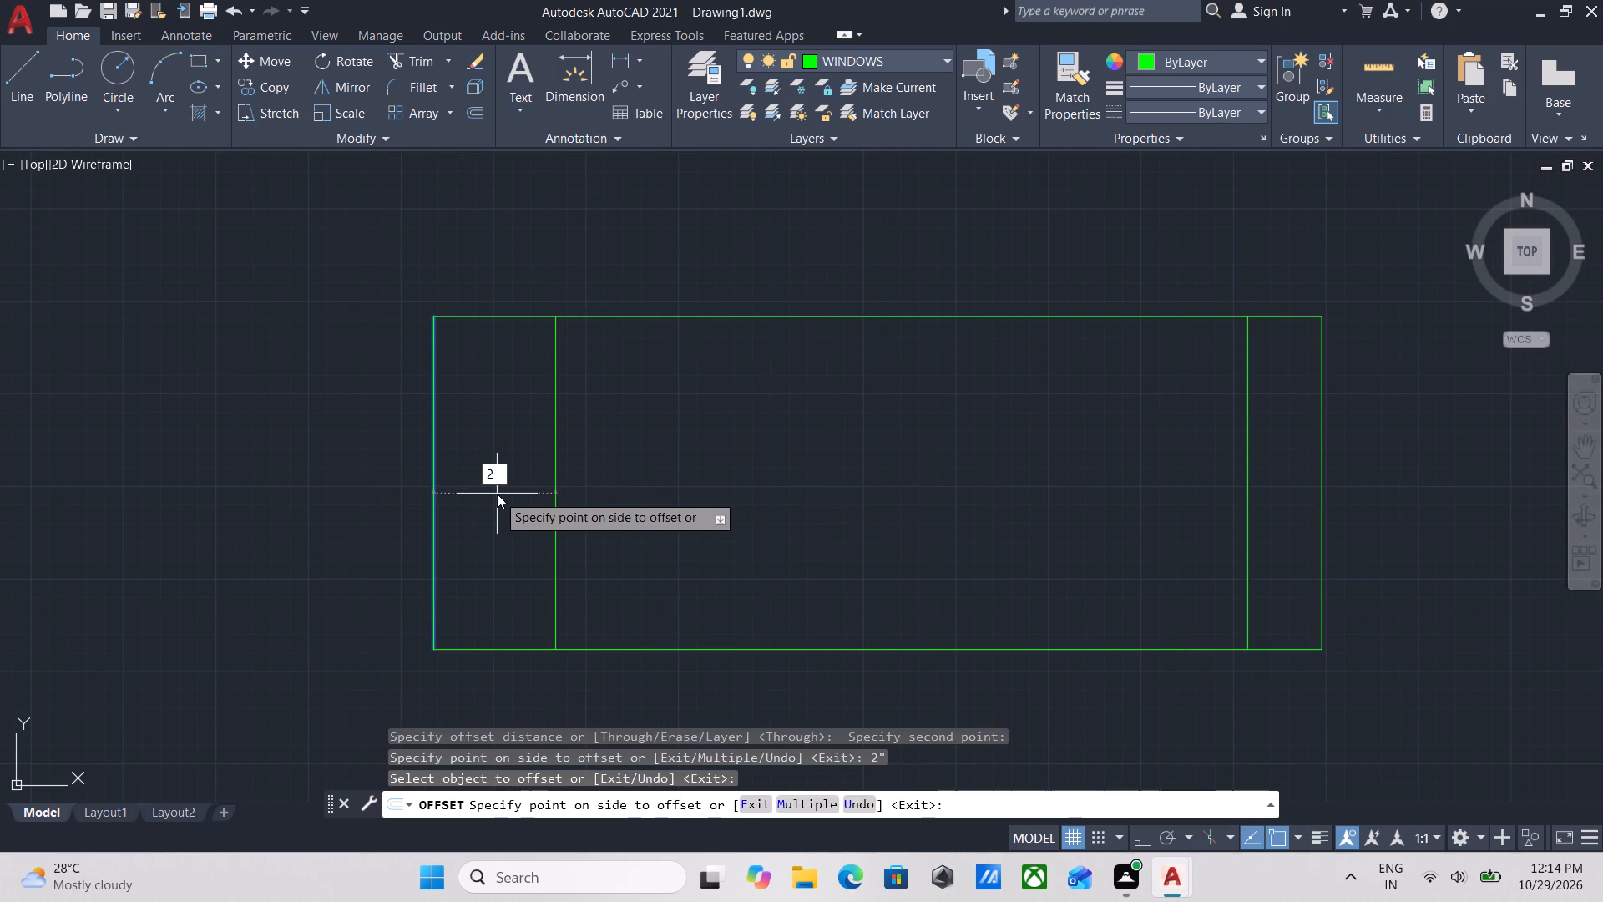
{"action": "key", "text": "shift+quotedbl"}
{"action": "key", "text": "Return"}
{"action": "key", "text": "Escape"}
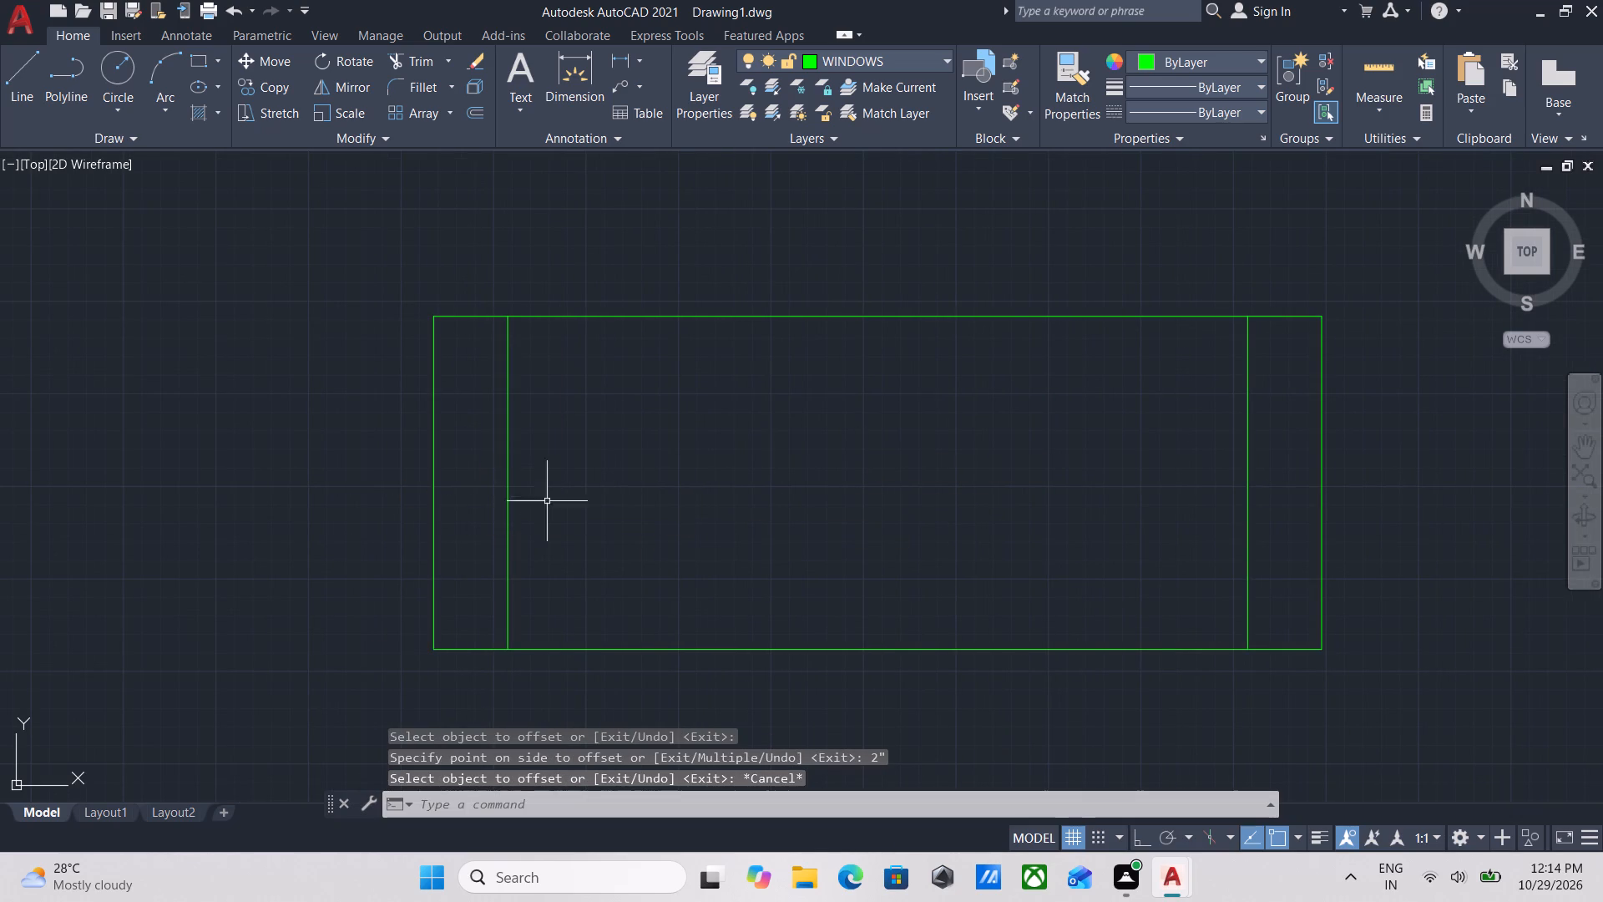
Draw a horizontal line joining the midpoints of the two inner jamb lines of the 2' window.
{"action": "key", "text": "l"}
{"action": "key", "text": "Return"}
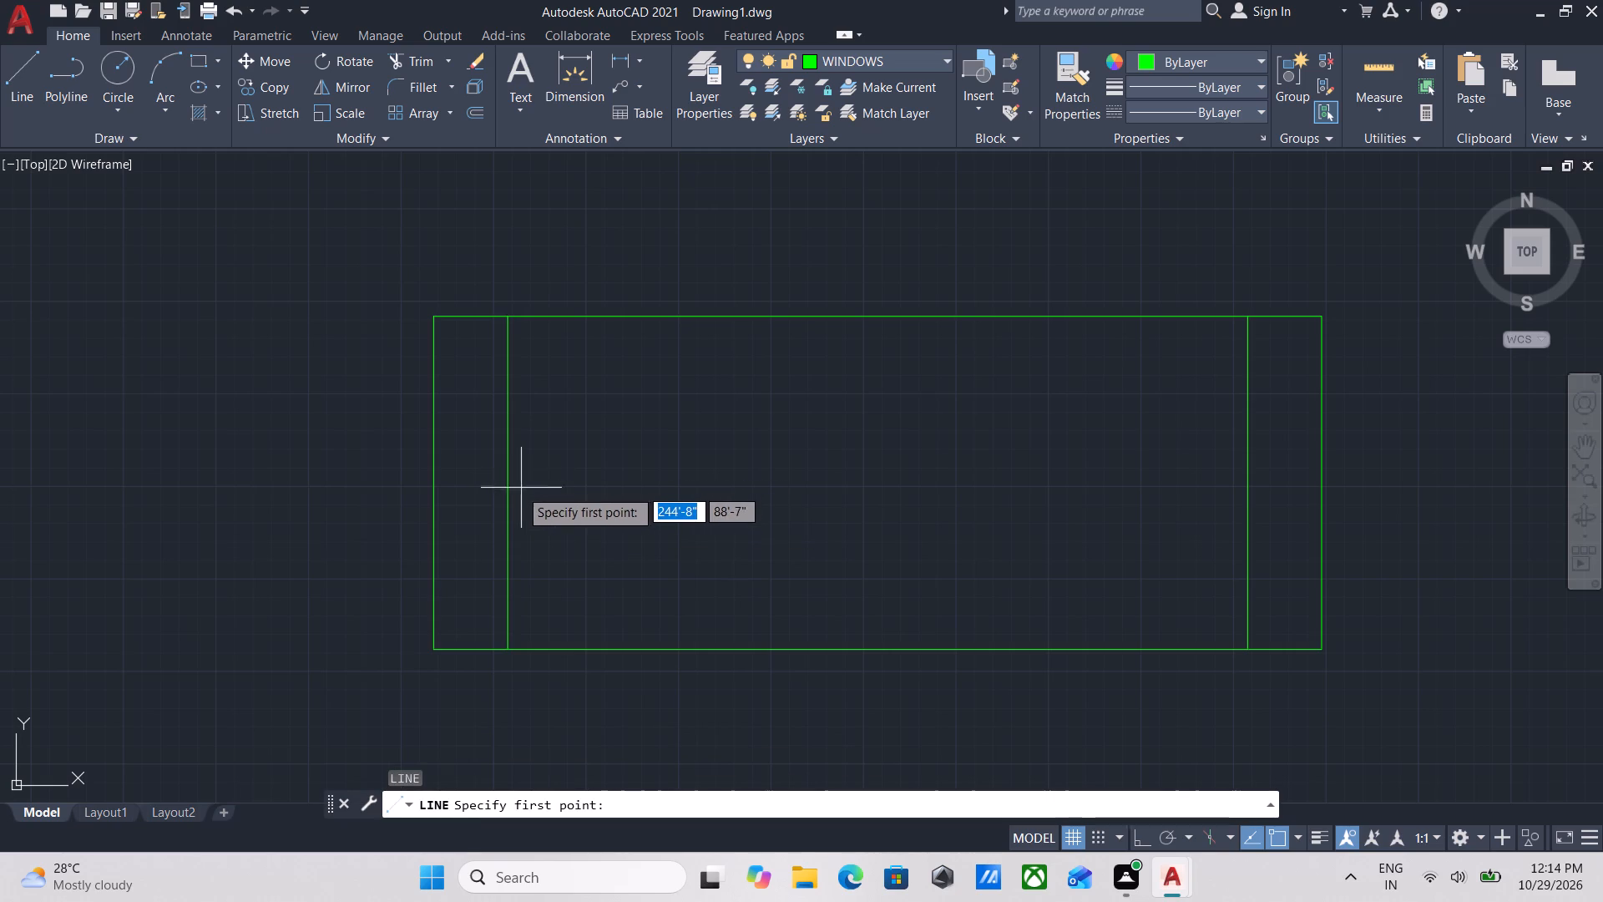
{"action": "left_click", "coordinate": [503, 483]}
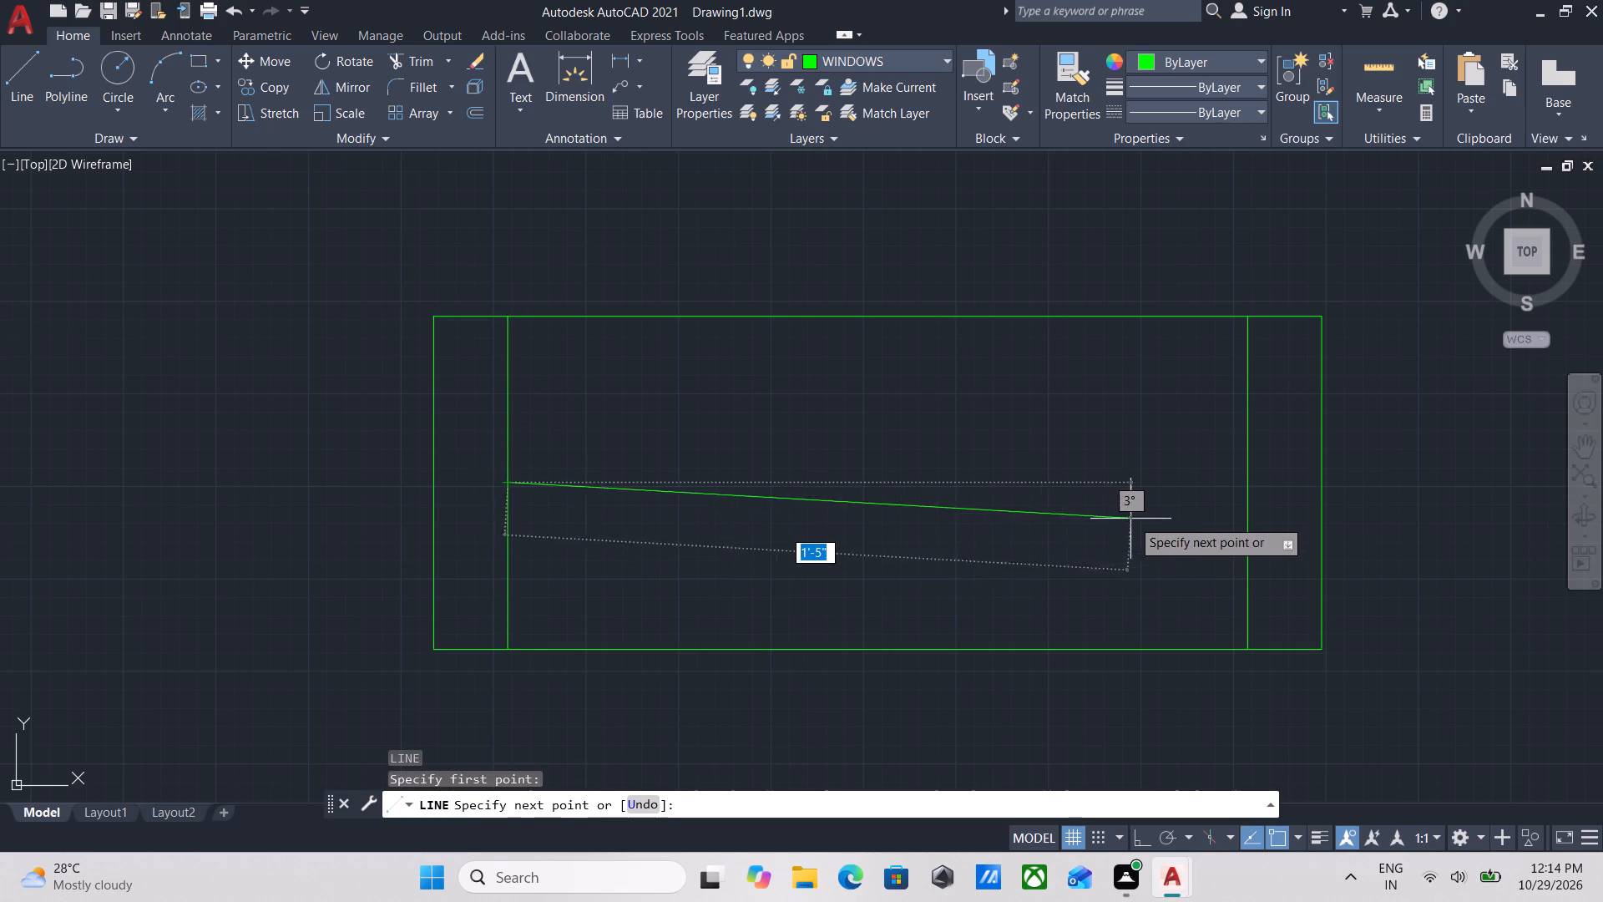
{"action": "left_click", "coordinate": [1254, 481]}
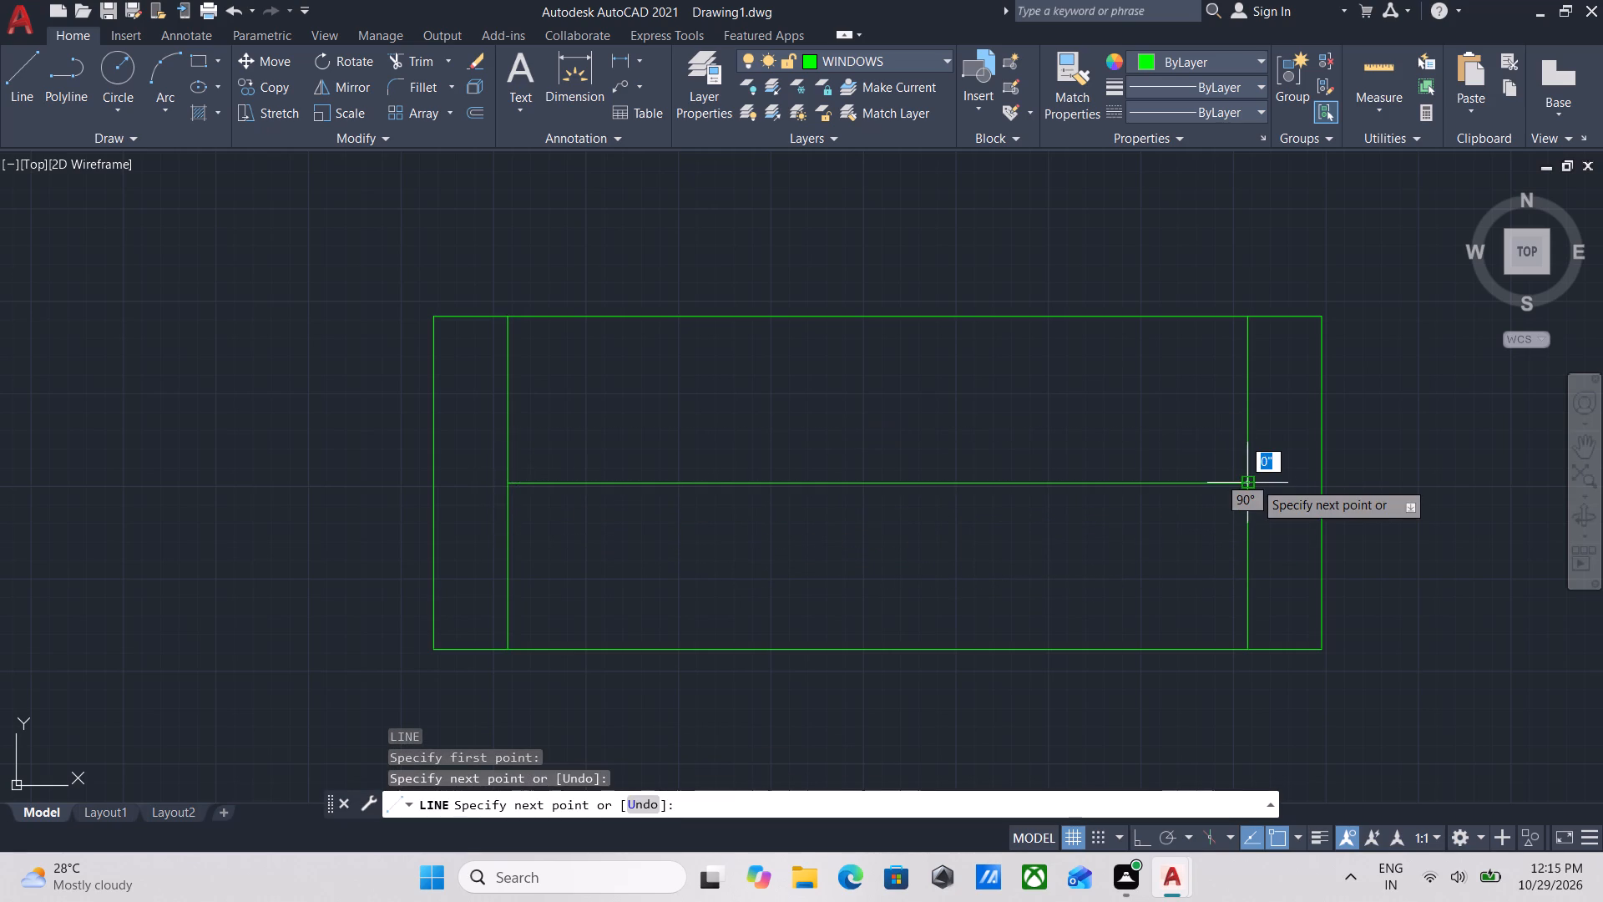
{"action": "key", "text": "Escape"}
Offset the window's horizontal centre line 0.5" to both its north and south sides.
{"action": "left_click", "coordinate": [1019, 556]}
{"action": "left_click", "coordinate": [903, 448]}
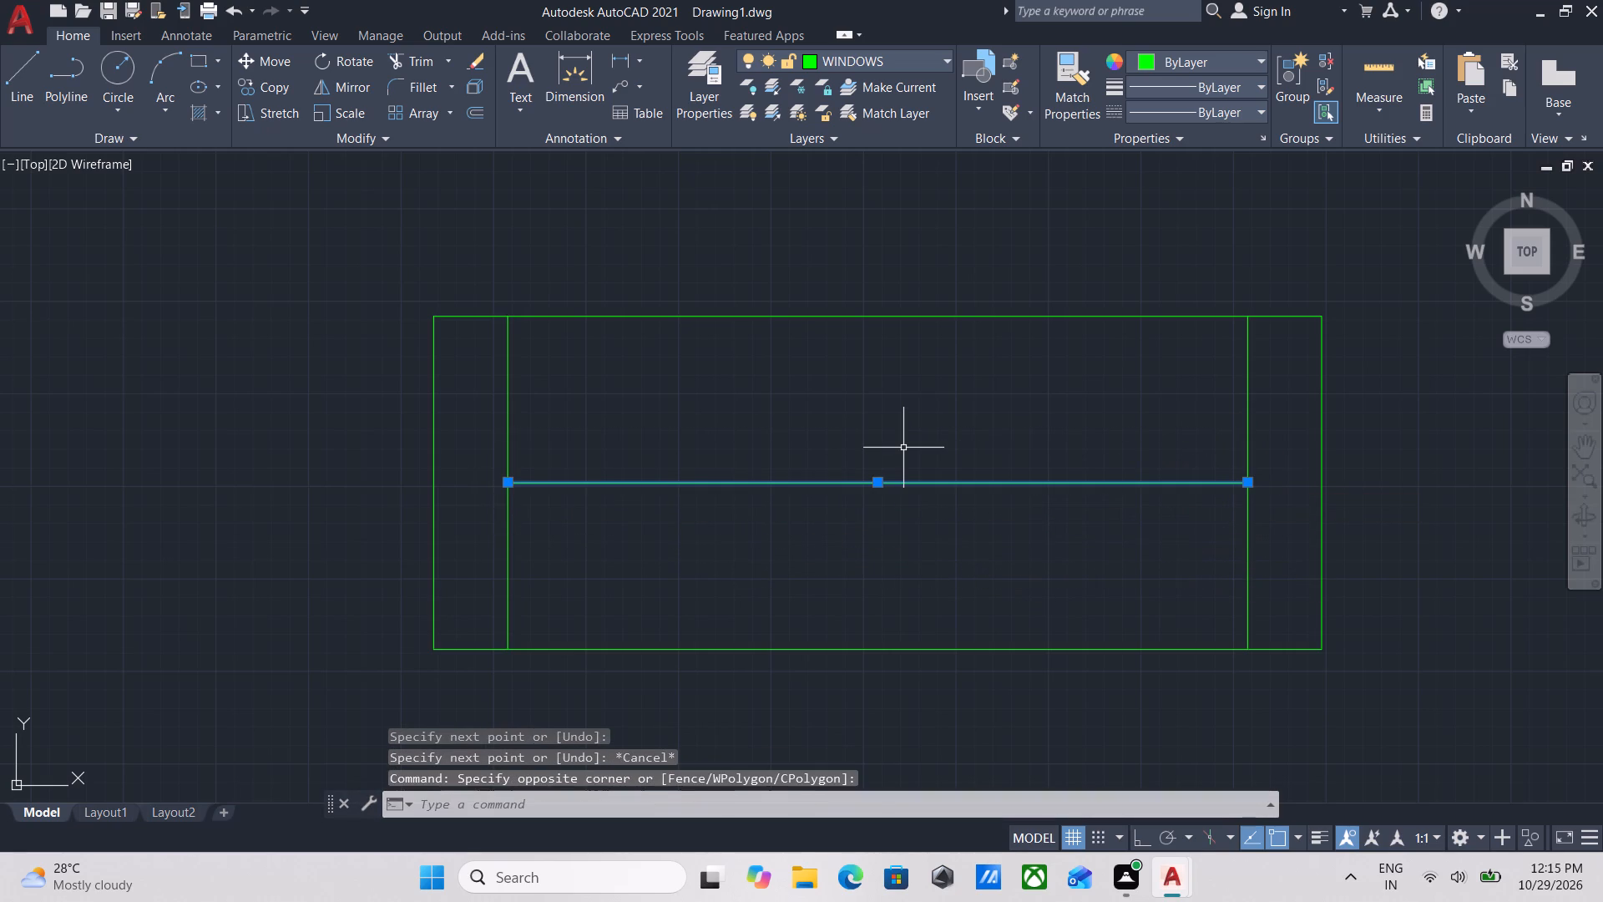
{"action": "key", "text": "o"}
{"action": "key", "text": "Return"}
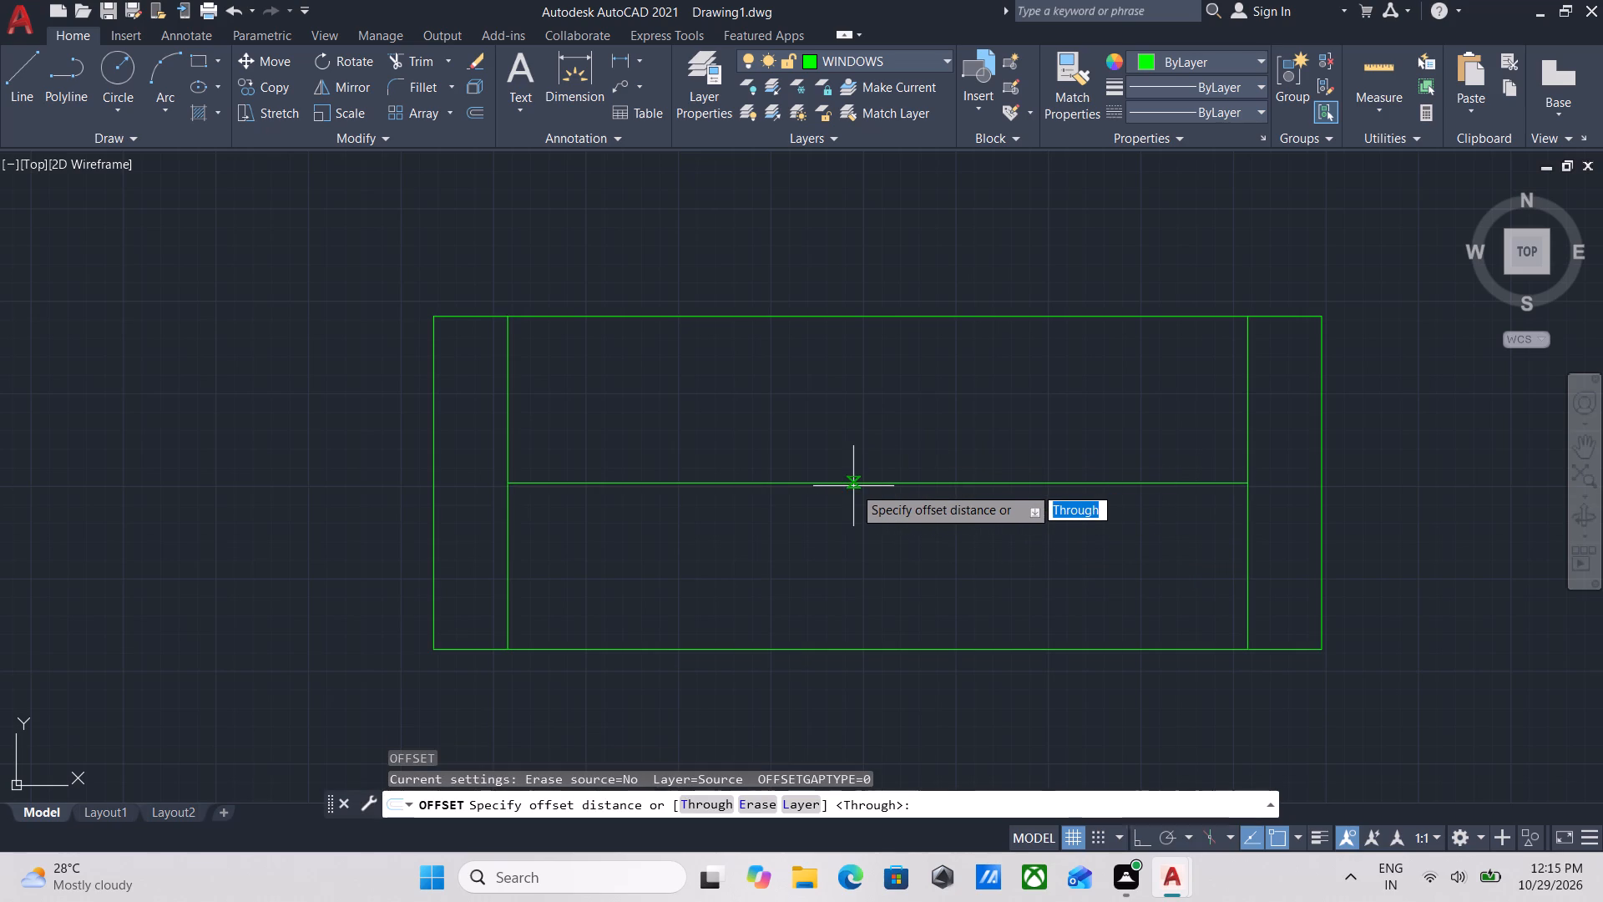
{"action": "left_click", "coordinate": [850, 481]}
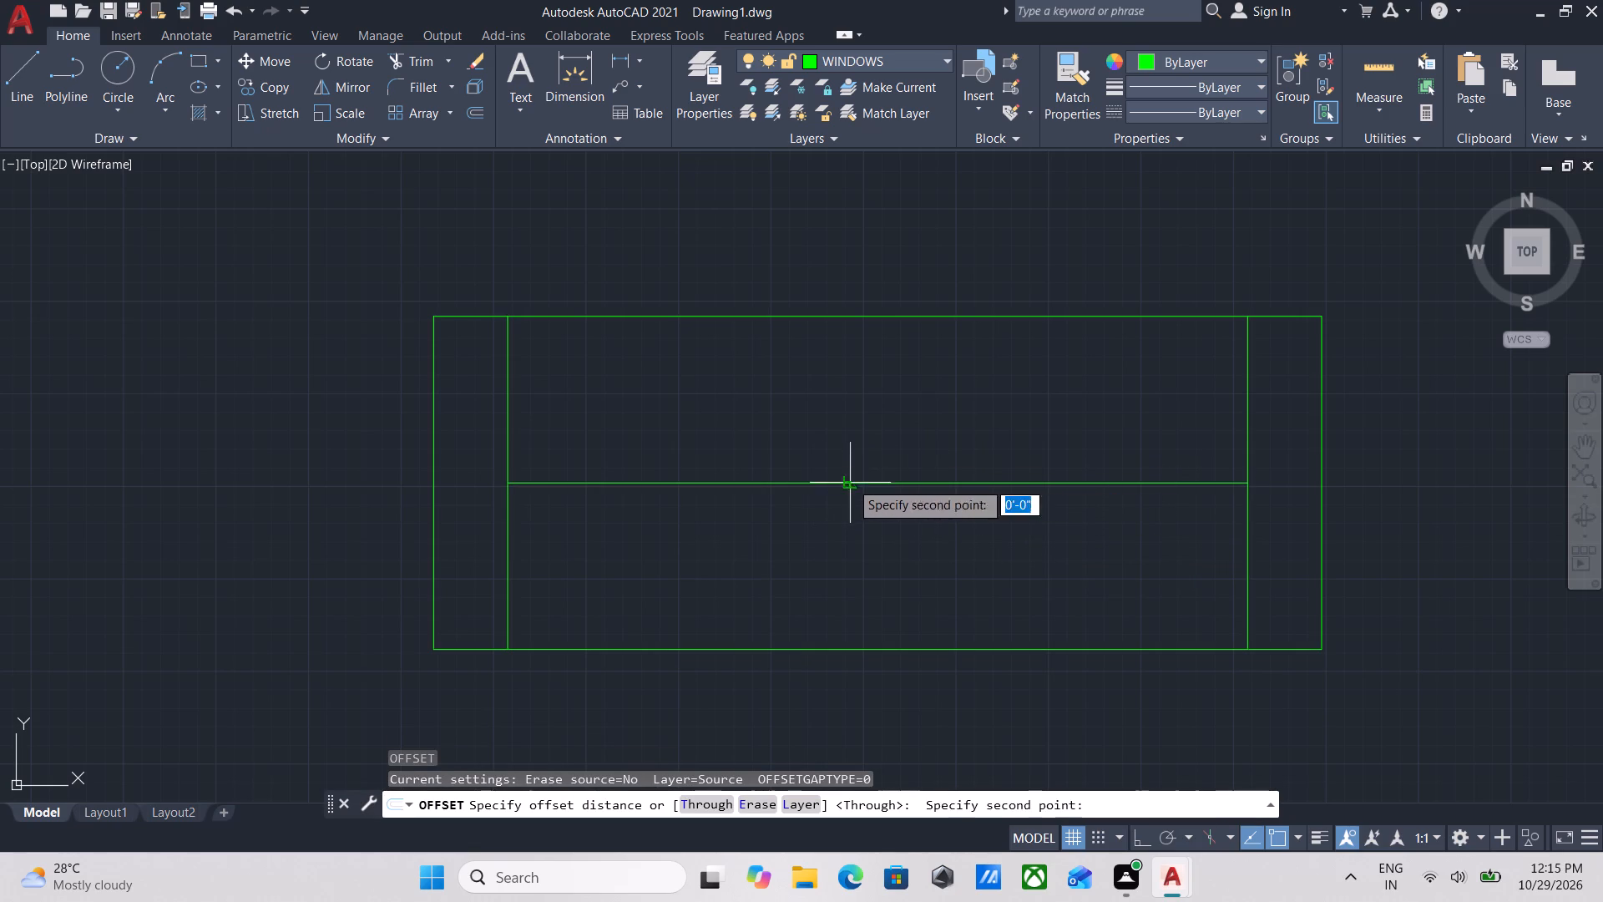
{"action": "left_click", "coordinate": [853, 443]}
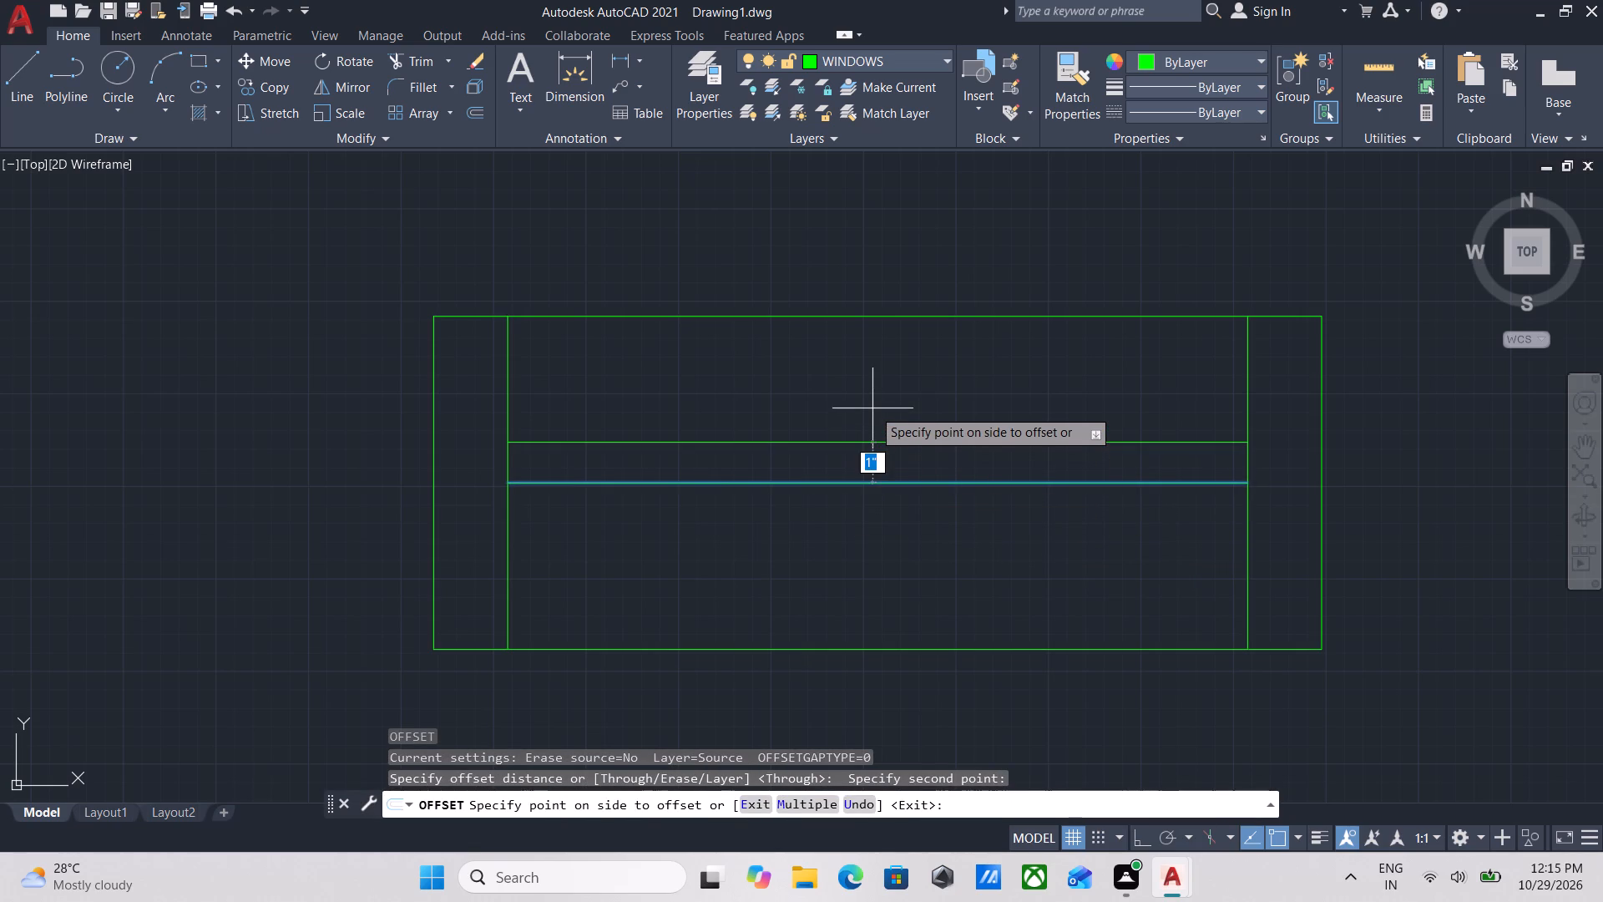
{"action": "type", "text": "0.5"}
{"action": "key", "text": "shift+quotedbl"}
{"action": "key", "text": "Return"}
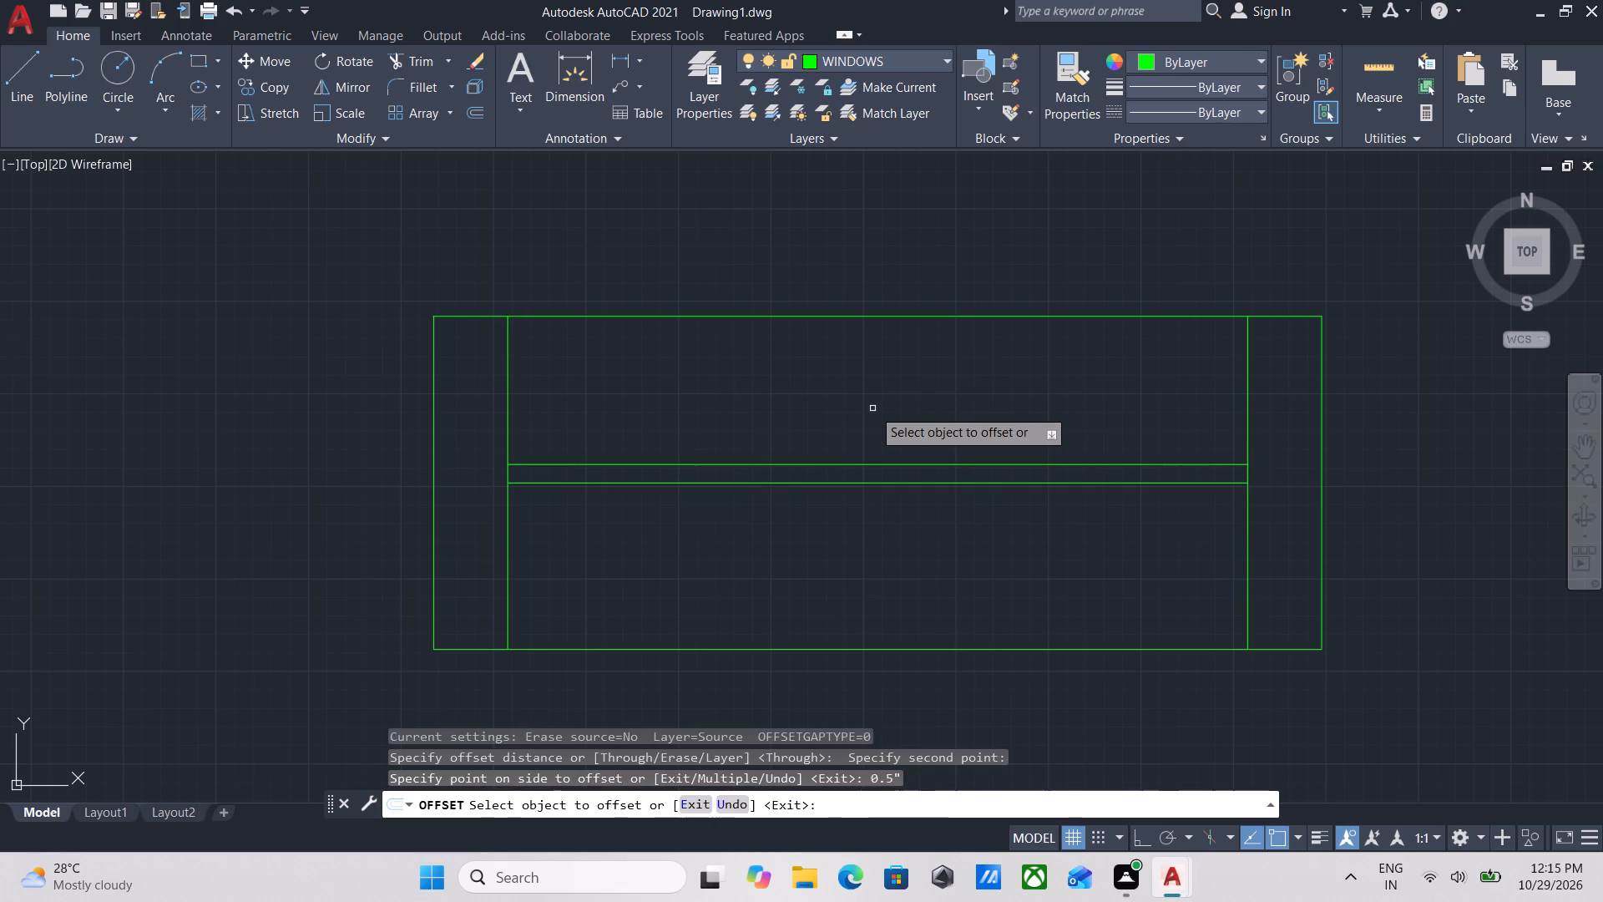
{"action": "left_click", "coordinate": [910, 481]}
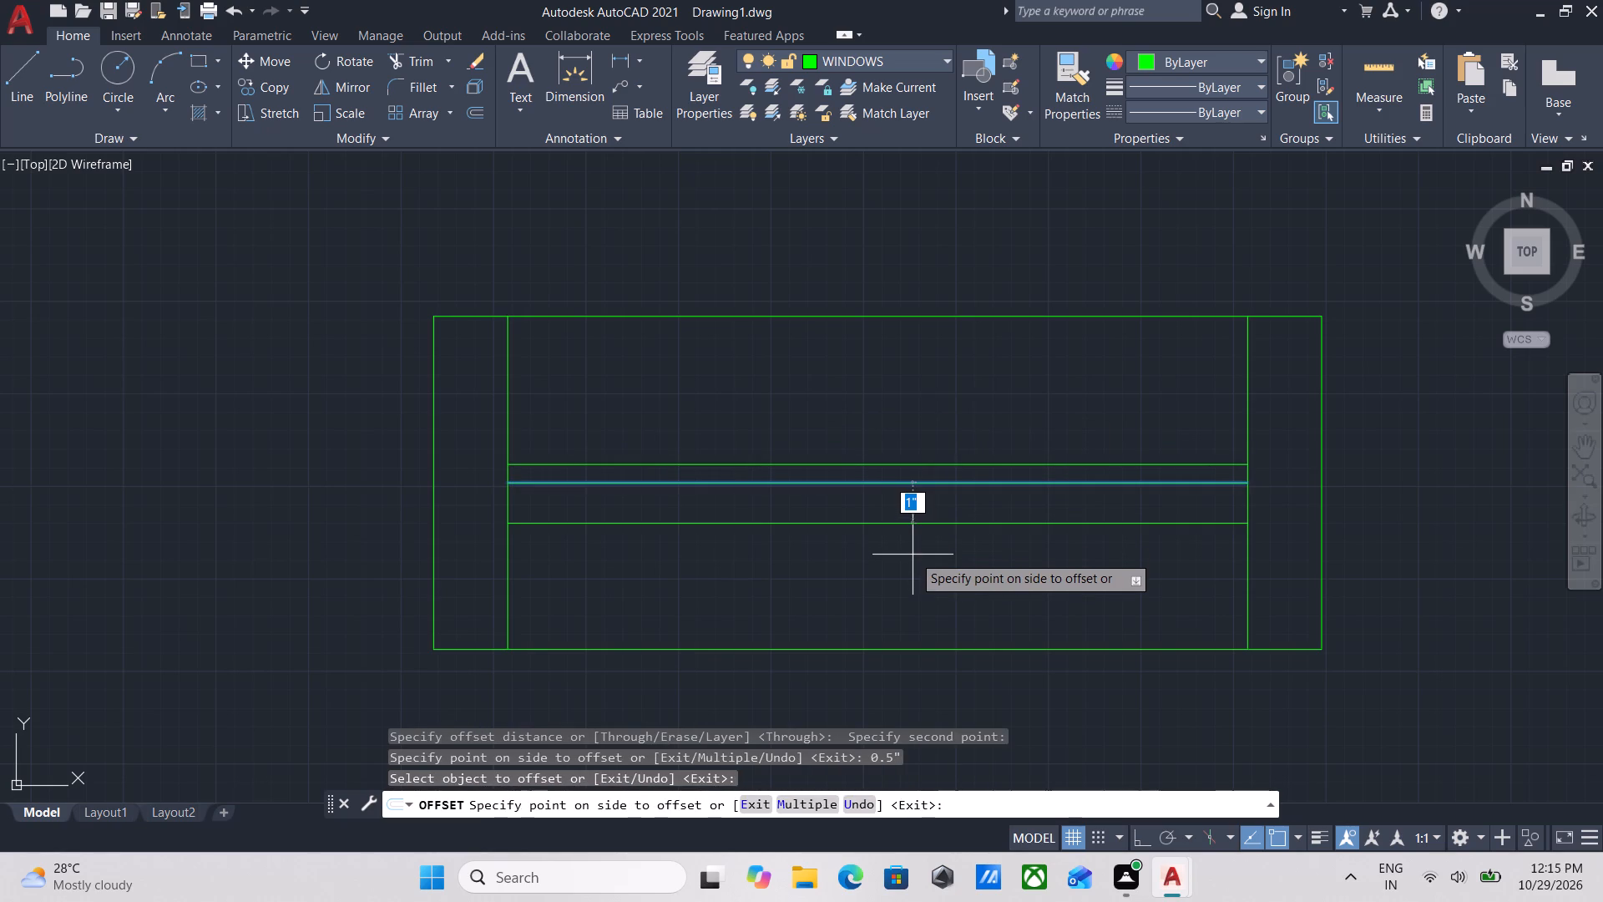
{"action": "type", "text": "0.5"}
{"action": "key", "text": "shift+quotedbl"}
{"action": "key", "text": "Return"}
{"action": "key", "text": "Escape"}
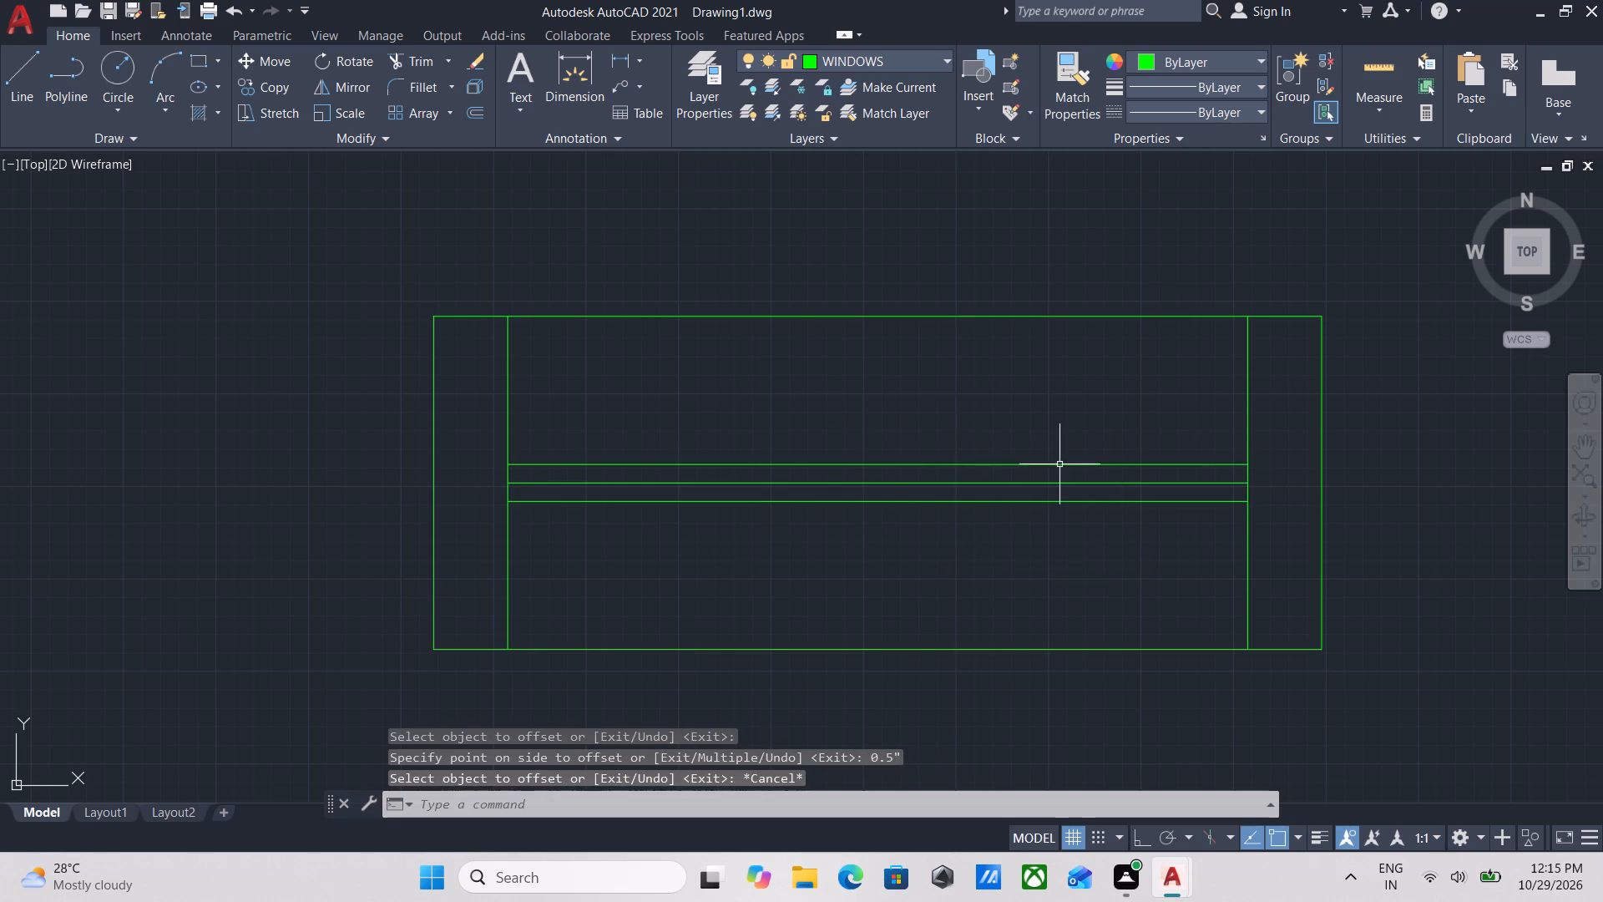
Erase the original centre line between the two offset lines.
{"action": "scroll", "coordinate": [1080, 497], "scroll_direction": "up", "scroll_amount": 2}
{"action": "left_click_drag", "start_coordinate": [1080, 495], "coordinate": [1071, 485]}
{"action": "left_click", "coordinate": [984, 426]}
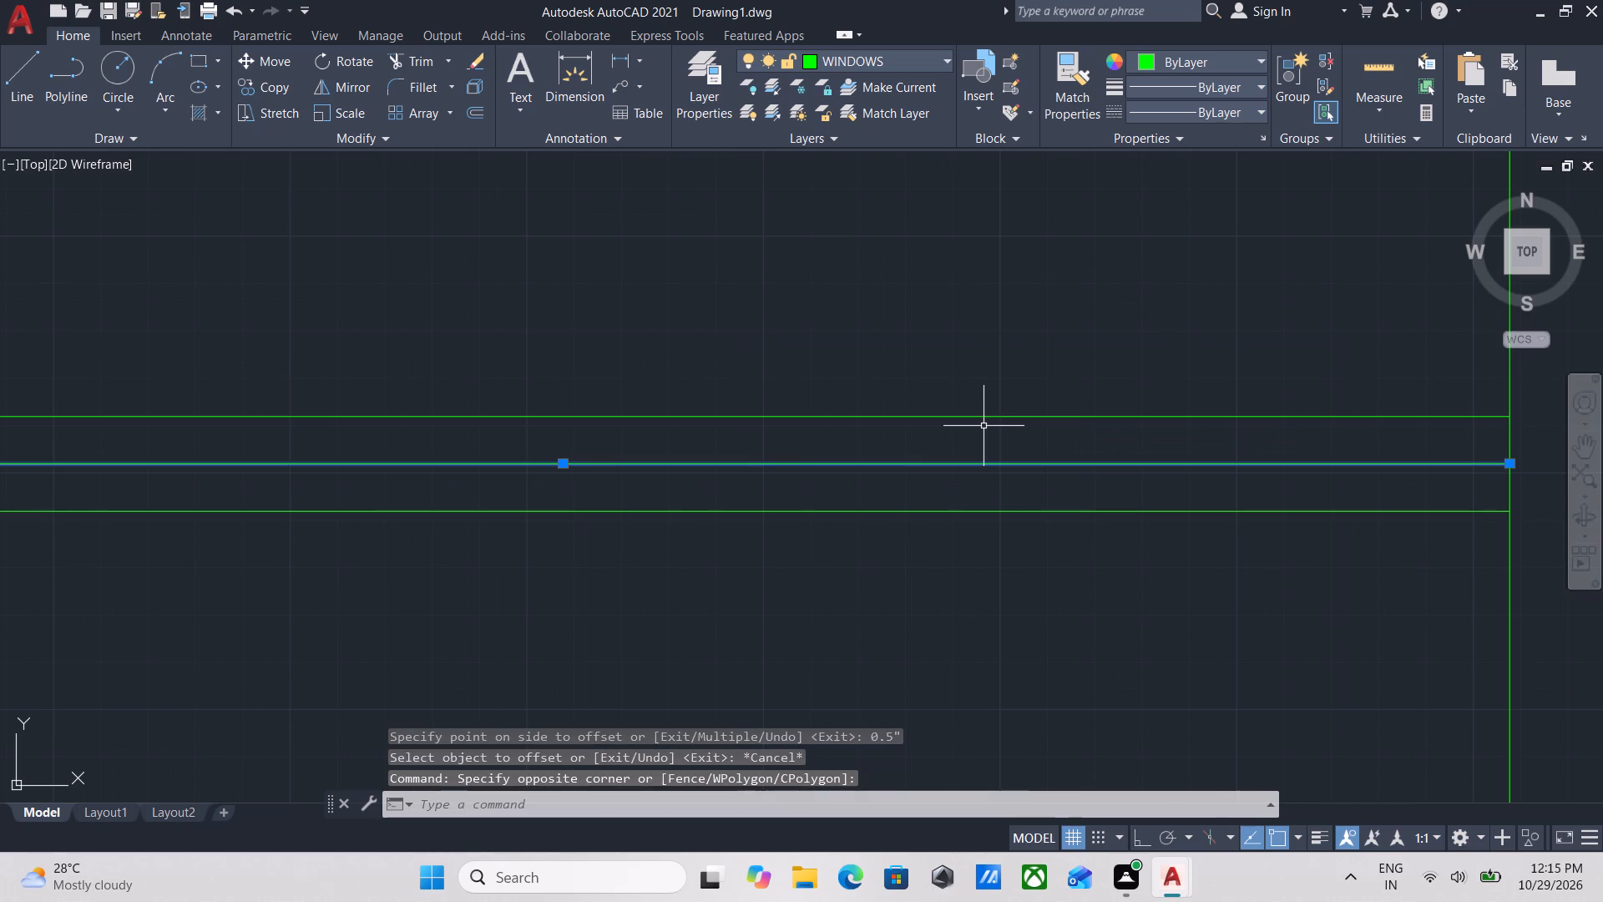
{"action": "right_click", "coordinate": [984, 426]}
{"action": "left_click", "coordinate": [1039, 469]}
Trim away the short pieces of both jamb lines lying between the two offset glass lines.
{"action": "scroll", "coordinate": [1076, 472], "scroll_direction": "down", "scroll_amount": 2}
{"action": "middle_click_drag", "start_coordinate": [1080, 474], "coordinate": [1078, 474]}
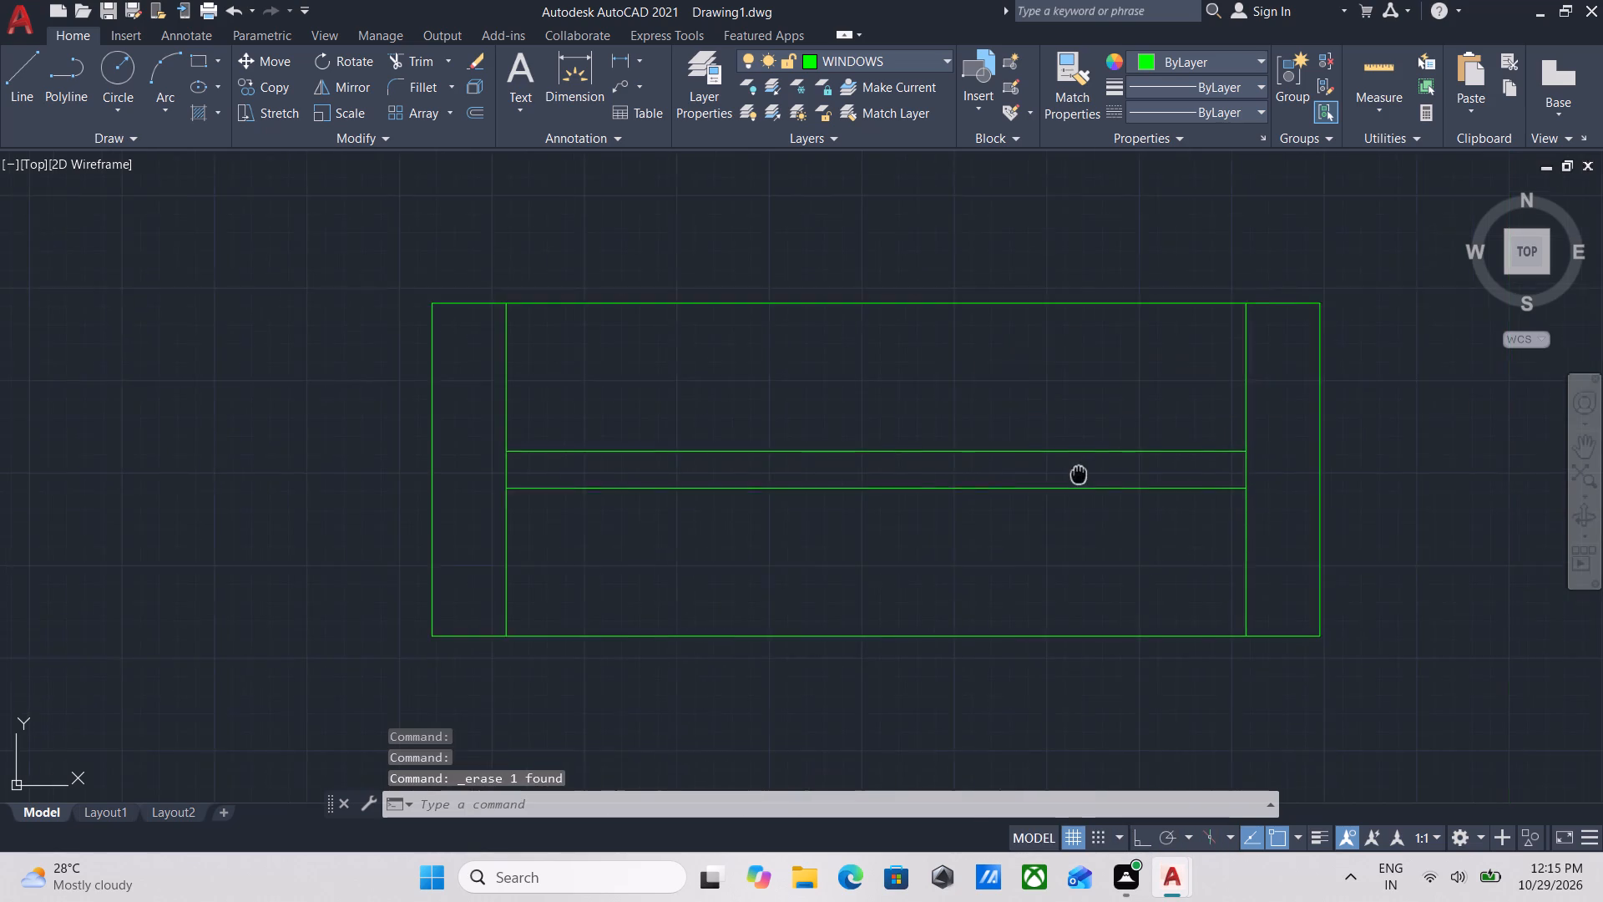
{"action": "middle_click_drag", "start_coordinate": [1078, 474], "coordinate": [798, 463]}
{"action": "scroll", "coordinate": [978, 504], "scroll_direction": "up", "scroll_amount": 1}
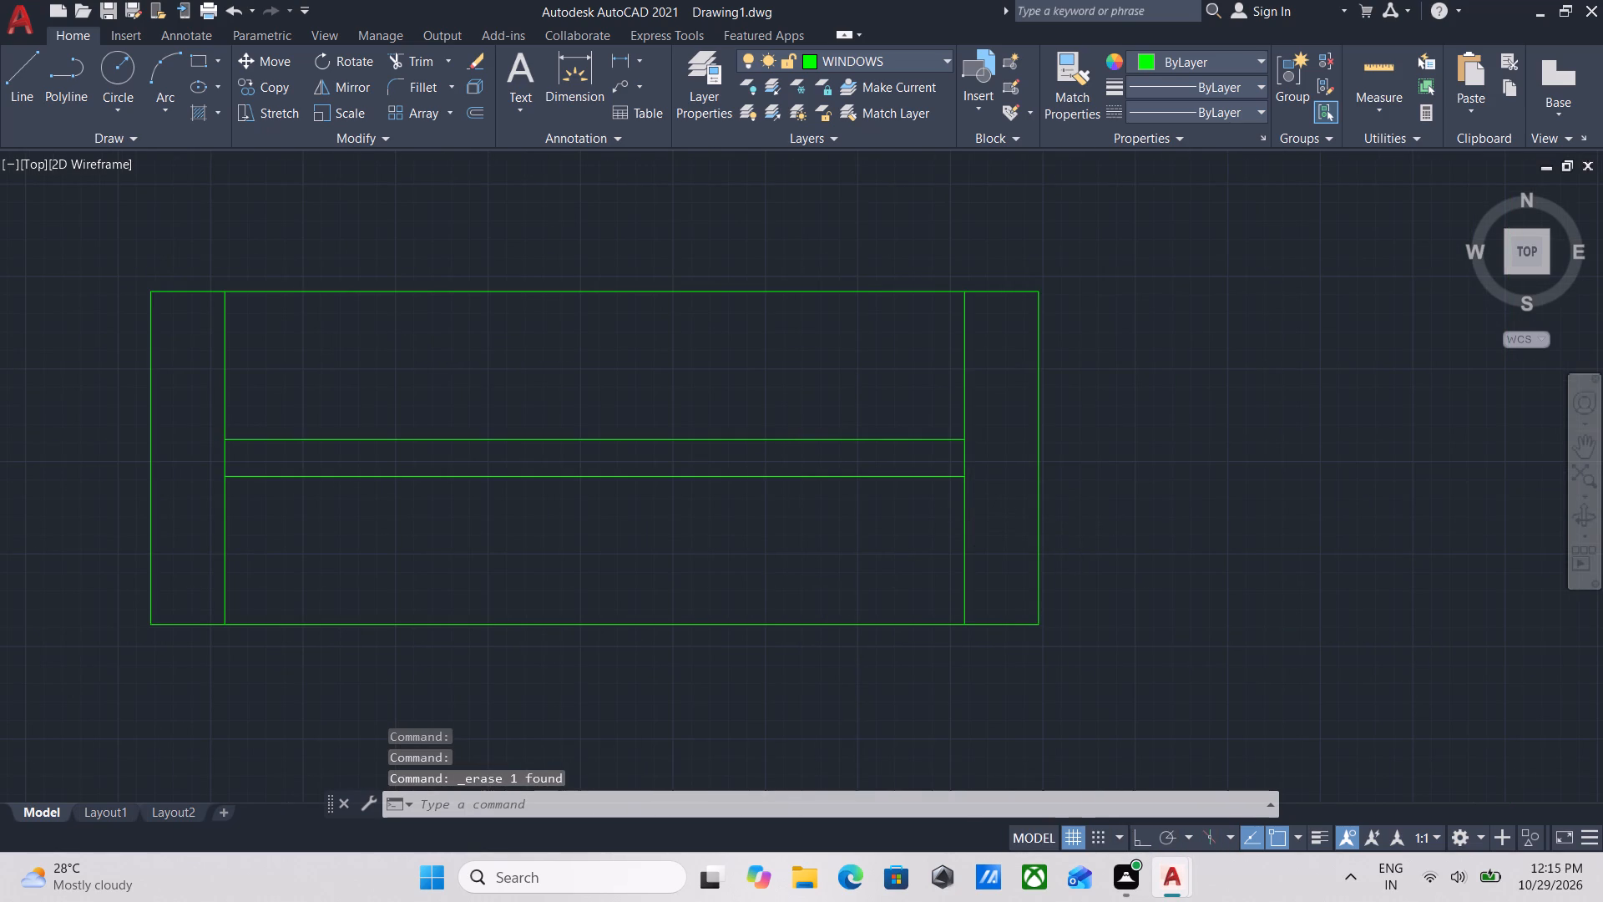
{"action": "type", "text": "TR"}
{"action": "key", "text": "Return"}
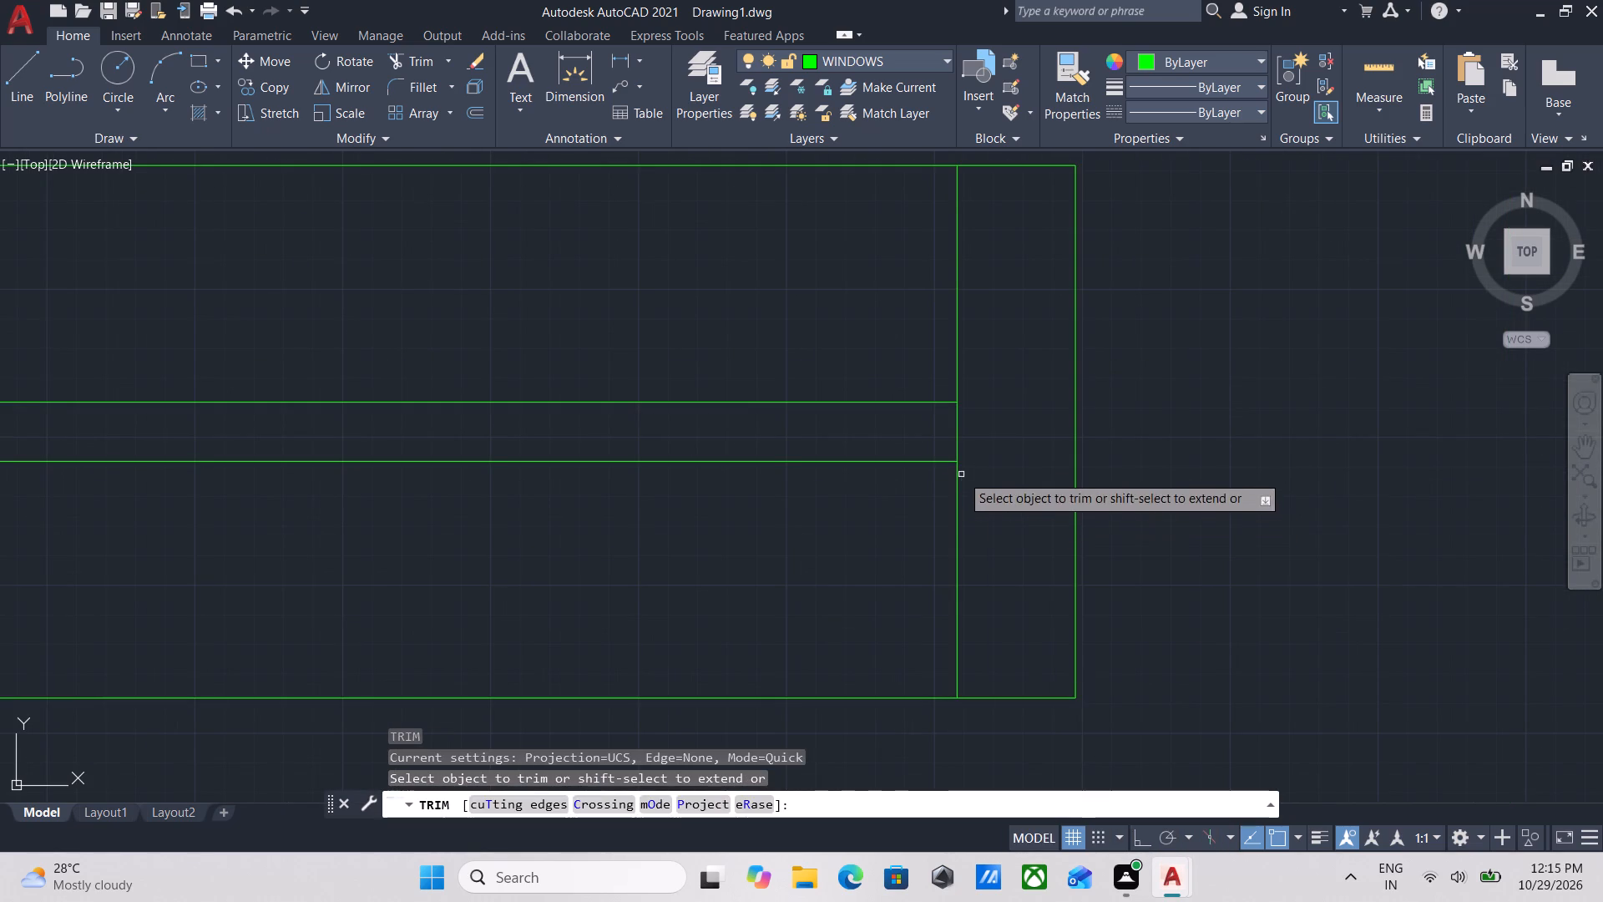
{"action": "left_click", "coordinate": [984, 443]}
{"action": "left_click", "coordinate": [939, 438]}
{"action": "scroll", "coordinate": [801, 570], "scroll_direction": "down", "scroll_amount": 2}
{"action": "middle_click_drag", "start_coordinate": [786, 560], "coordinate": [1113, 527]}
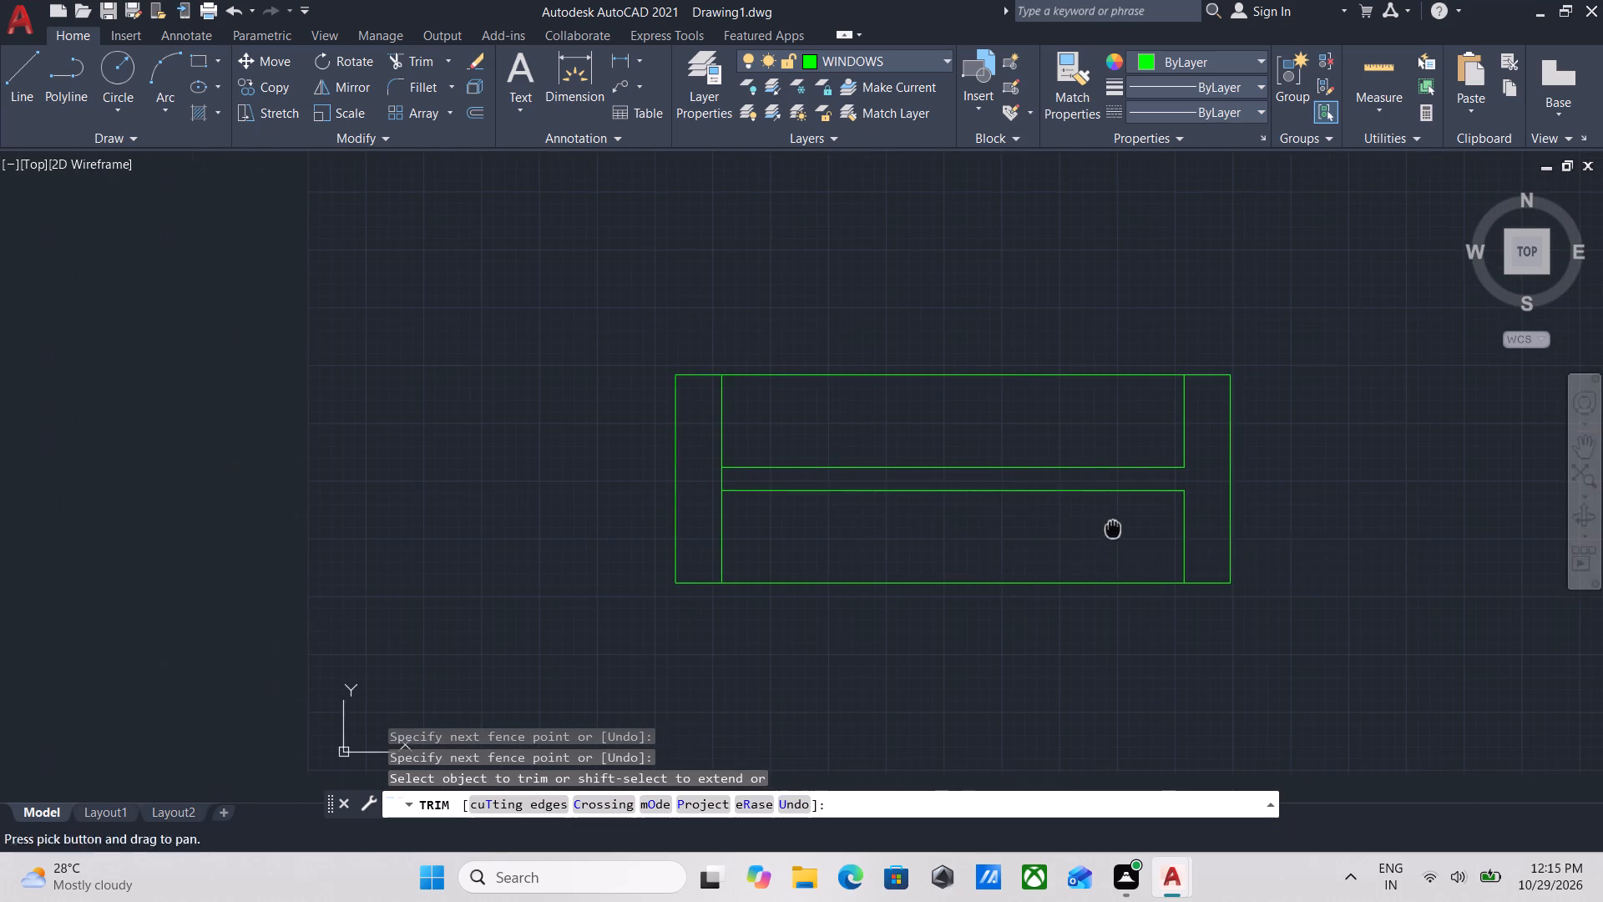
{"action": "scroll", "coordinate": [702, 479], "scroll_direction": "up", "scroll_amount": 3}
{"action": "left_click", "coordinate": [878, 474]}
{"action": "left_click", "coordinate": [746, 501]}
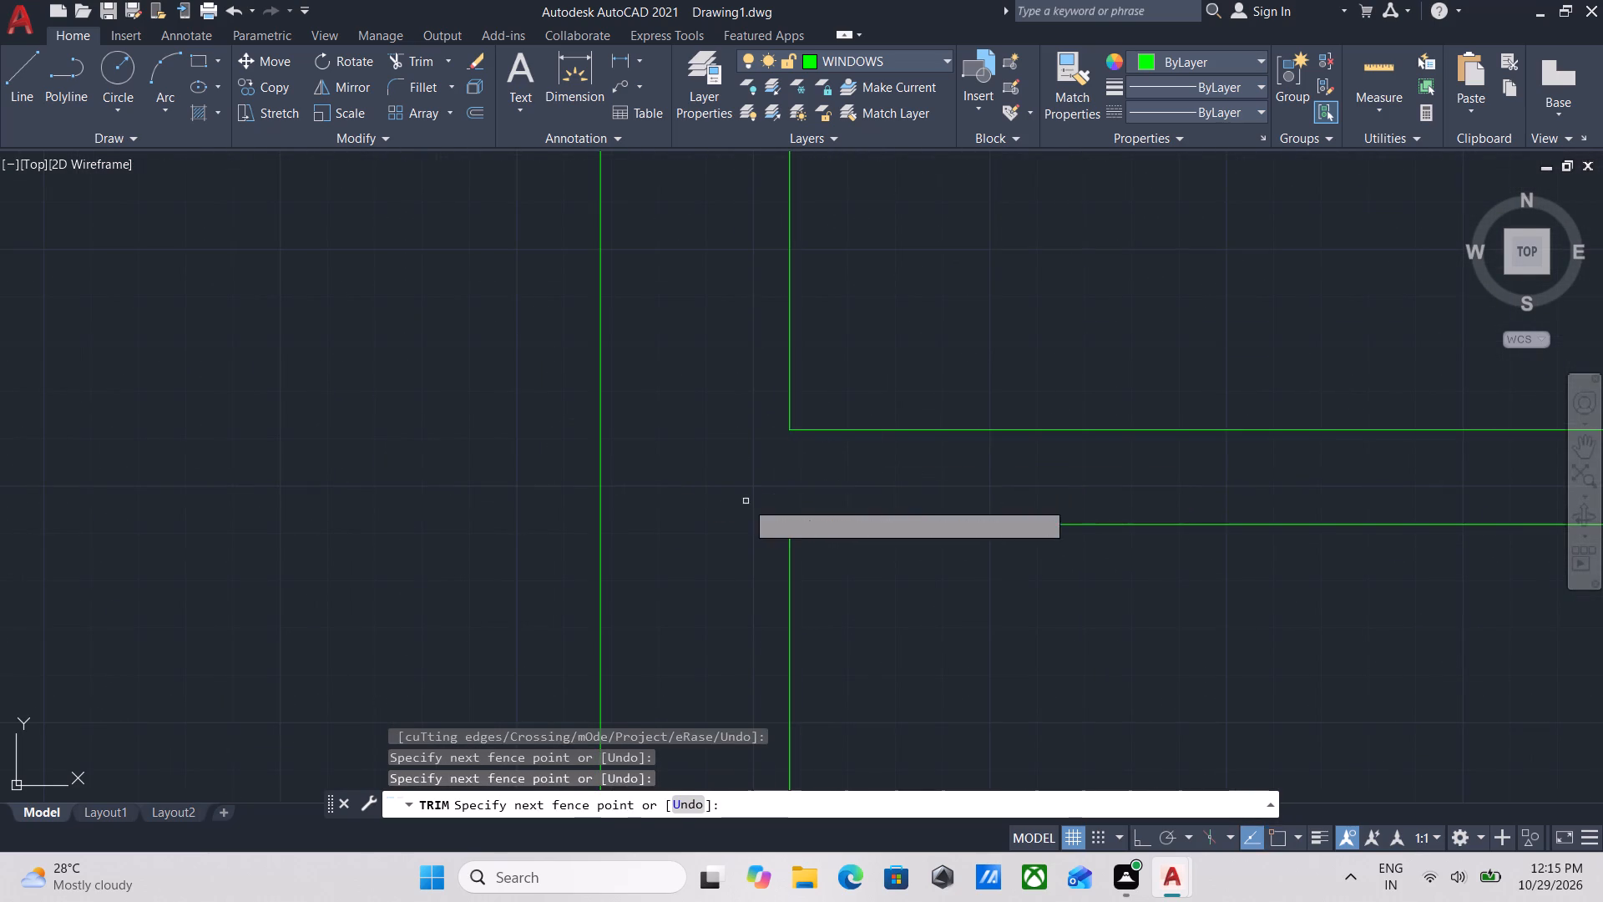
{"action": "key", "text": "Escape"}
Group all the lines of the 2' window into one object.
{"action": "scroll", "coordinate": [753, 489], "scroll_direction": "down", "scroll_amount": 4}
{"action": "left_click", "coordinate": [1159, 619]}
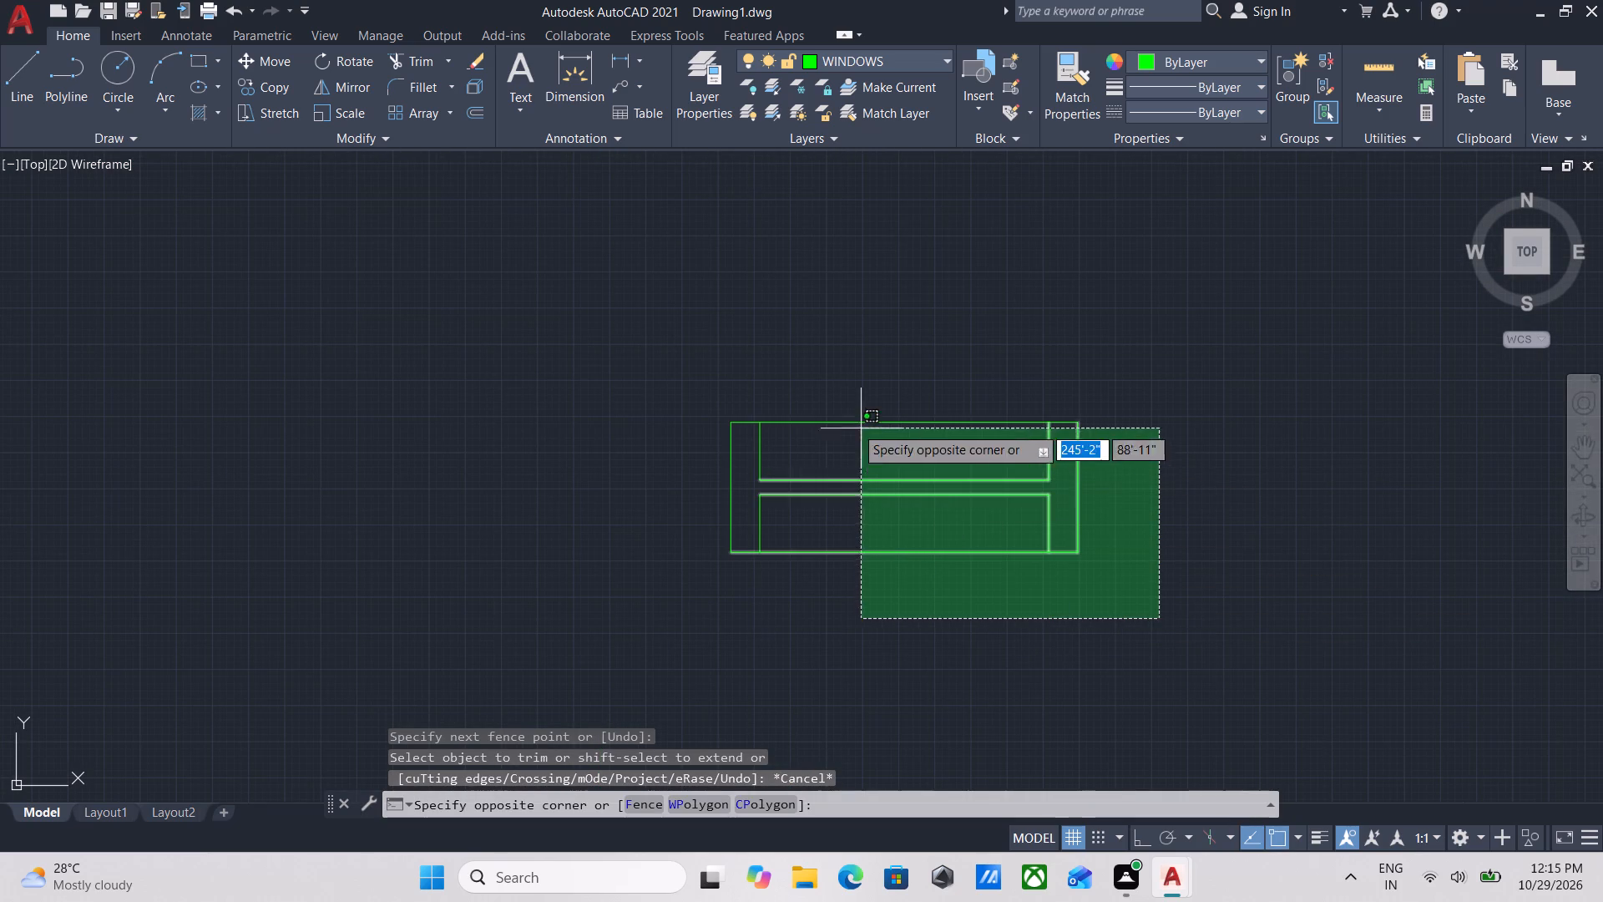
{"action": "left_click", "coordinate": [680, 388]}
{"action": "key", "text": "g"}
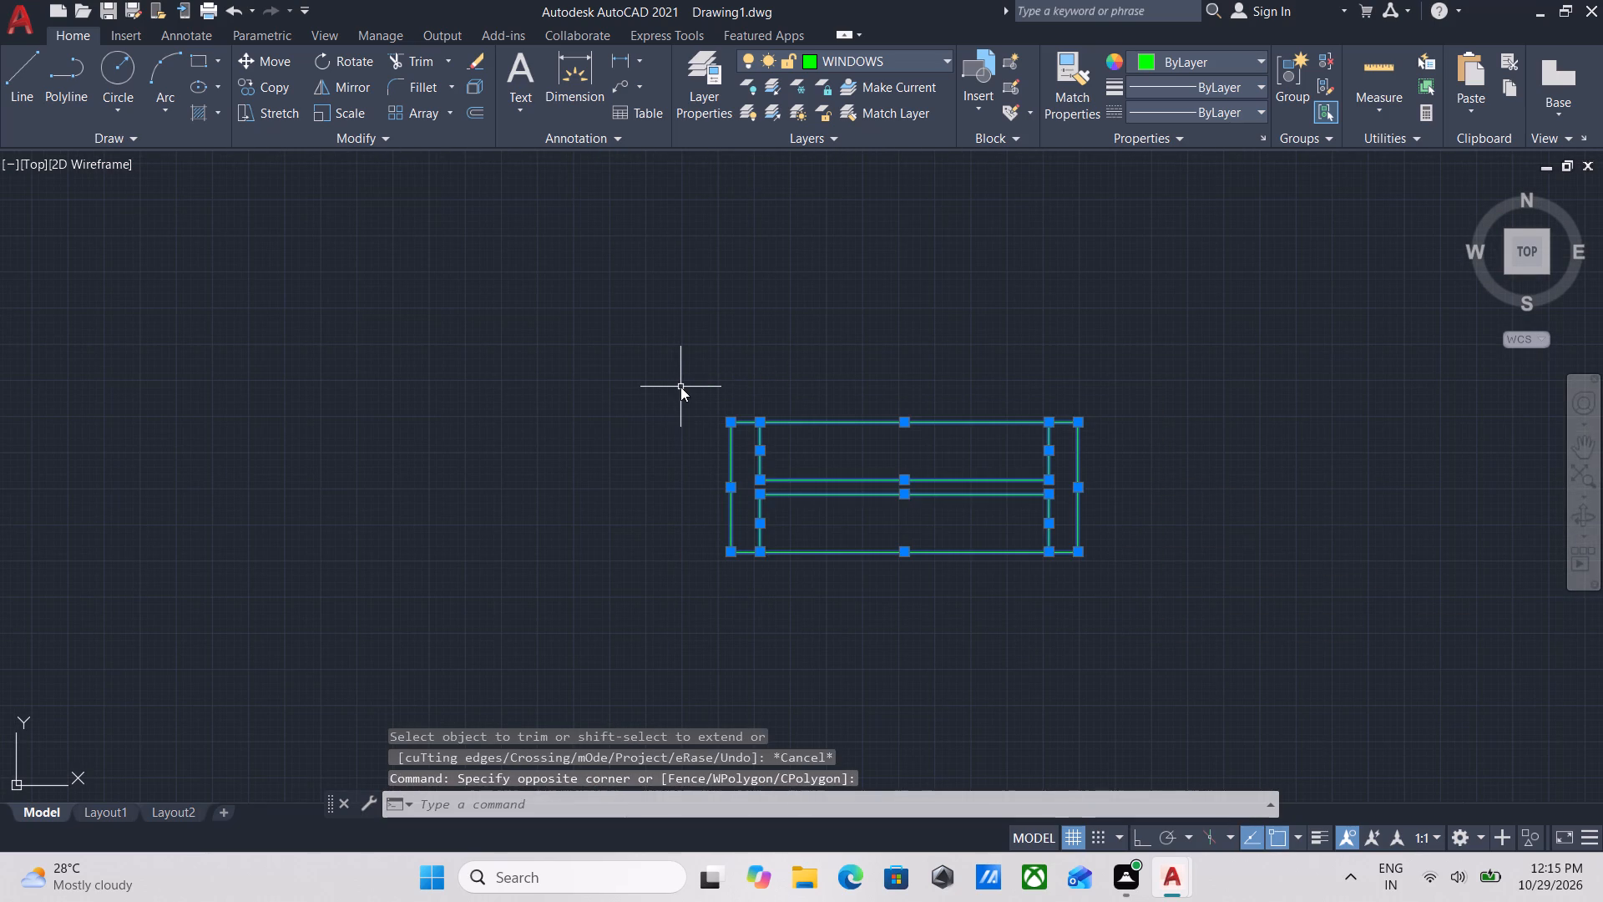
{"action": "key", "text": "Return"}
Rotate the grouped 2' window 90° counterclockwise about its southwest corner with Ortho on, so it stands vertical.
{"action": "left_click_drag", "start_coordinate": [899, 588], "coordinate": [894, 575]}
{"action": "left_click", "coordinate": [781, 438]}
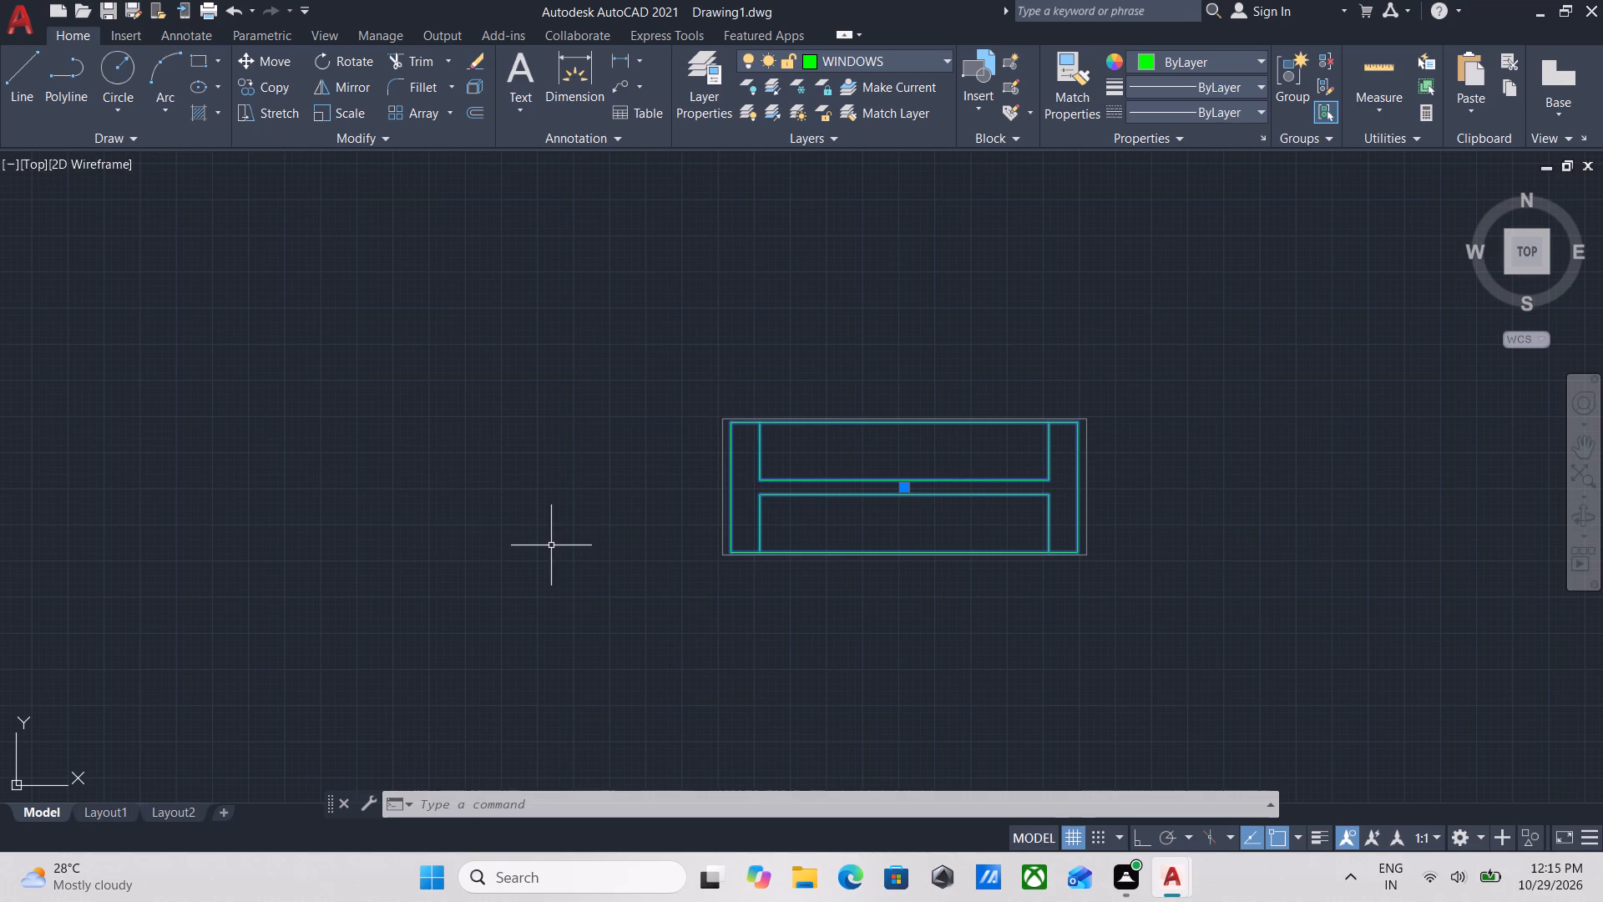
{"action": "type", "text": "RO"}
{"action": "key", "text": "Return"}
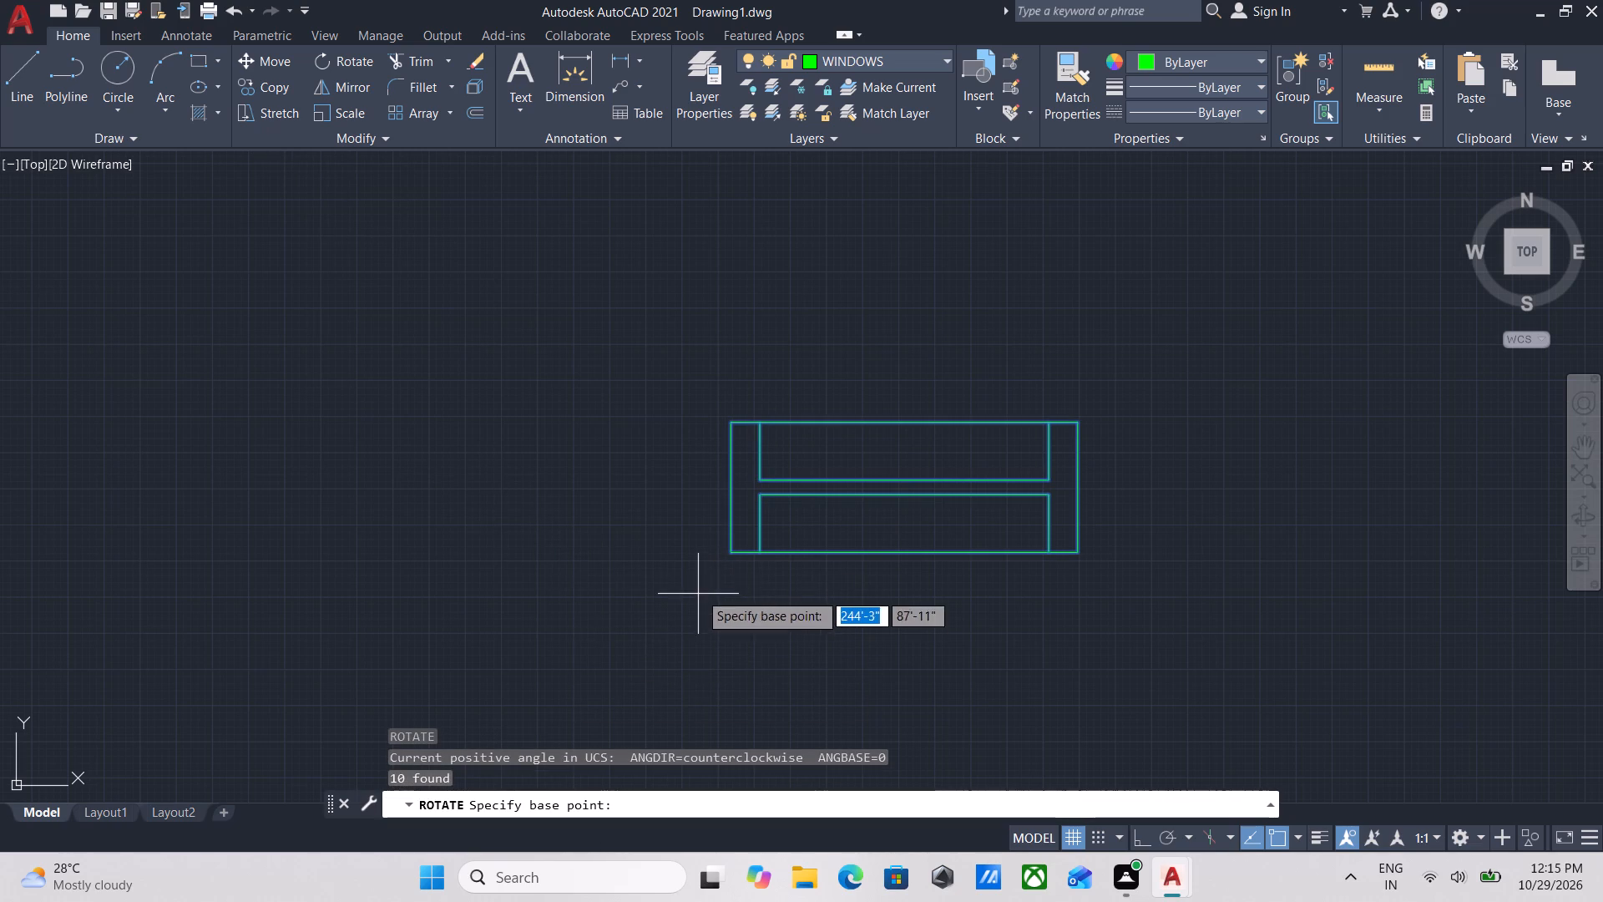
{"action": "left_click", "coordinate": [739, 551]}
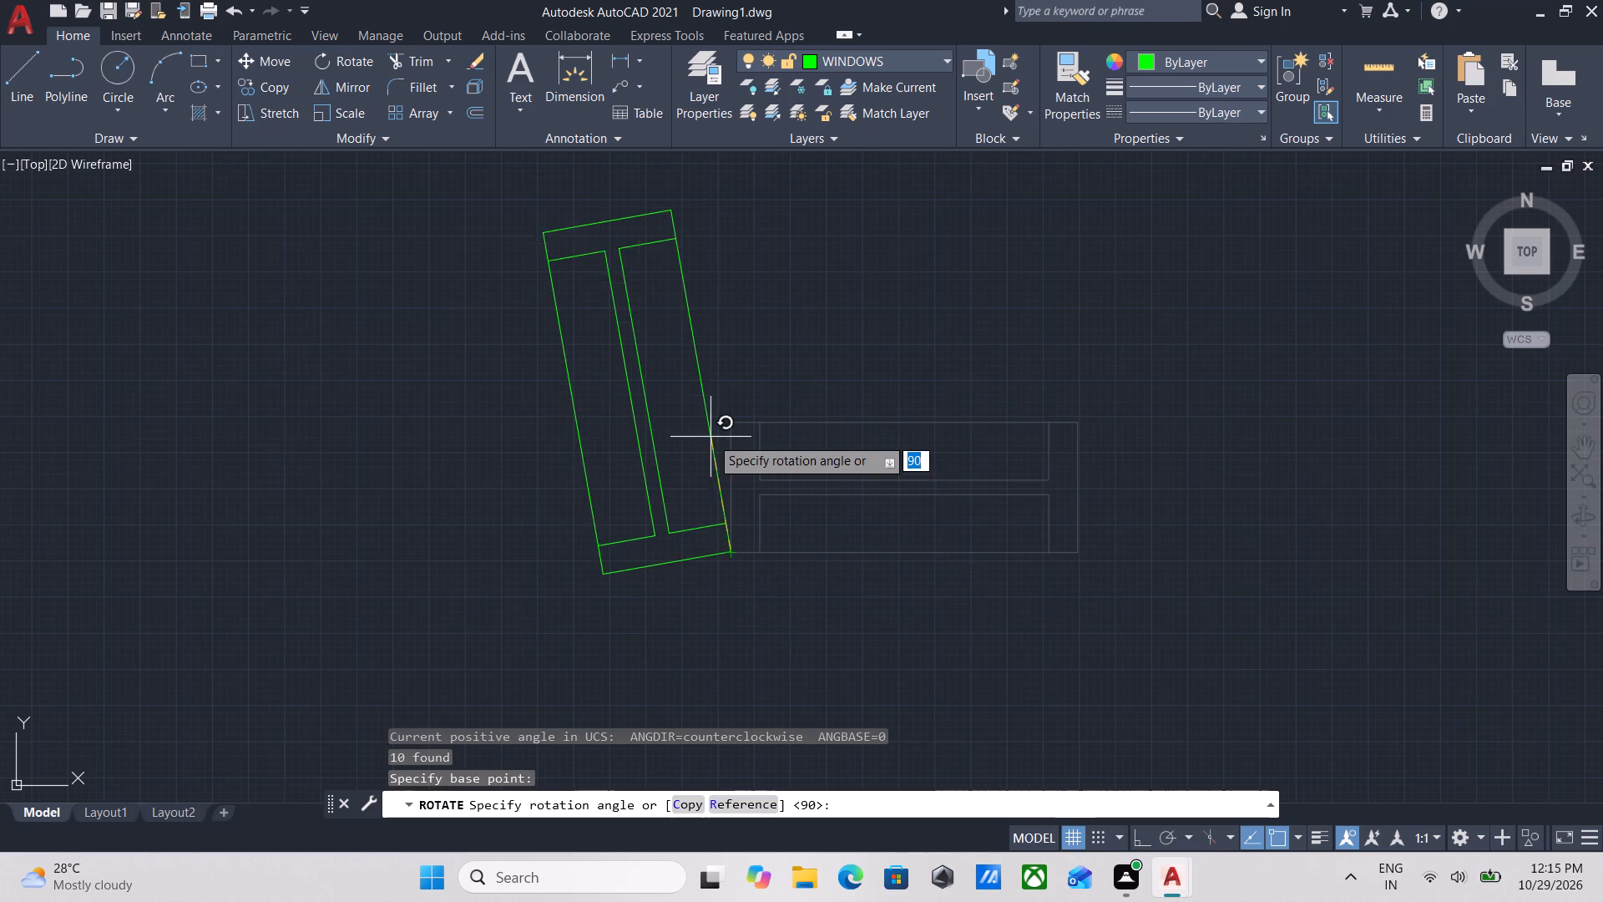
{"action": "key", "text": "F8"}
{"action": "left_click", "coordinate": [767, 296]}
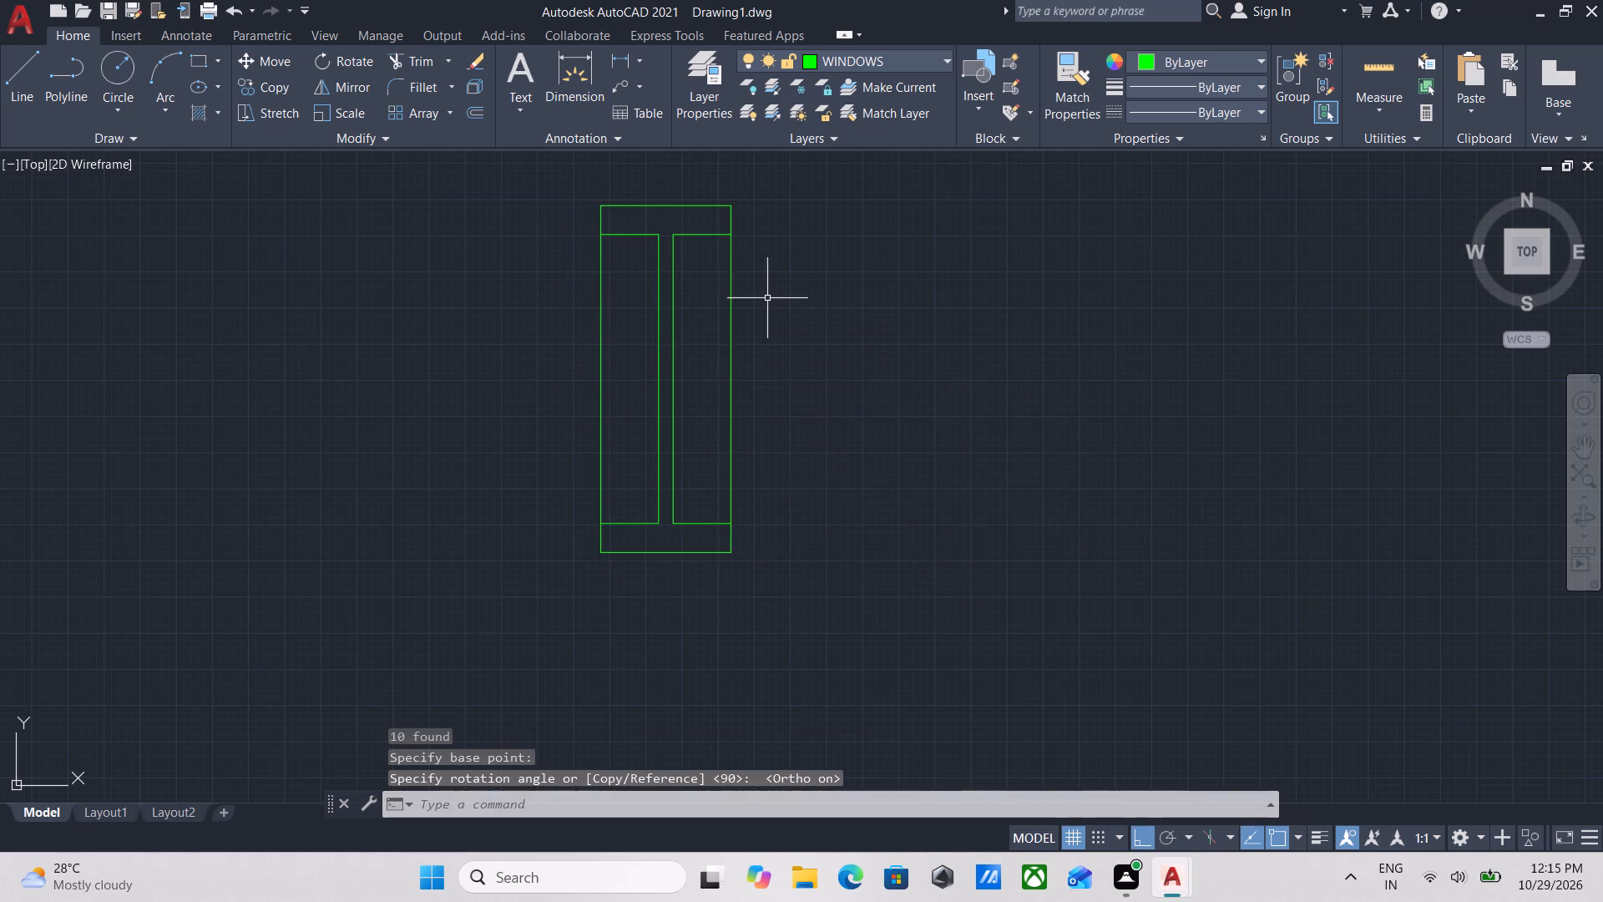
Copy the vertical 2' window by its northwest corner into the east outer wall, at the inner northeast corner of the room north of the horizontal window.
{"action": "scroll", "coordinate": [766, 312], "scroll_direction": "down", "scroll_amount": 2}
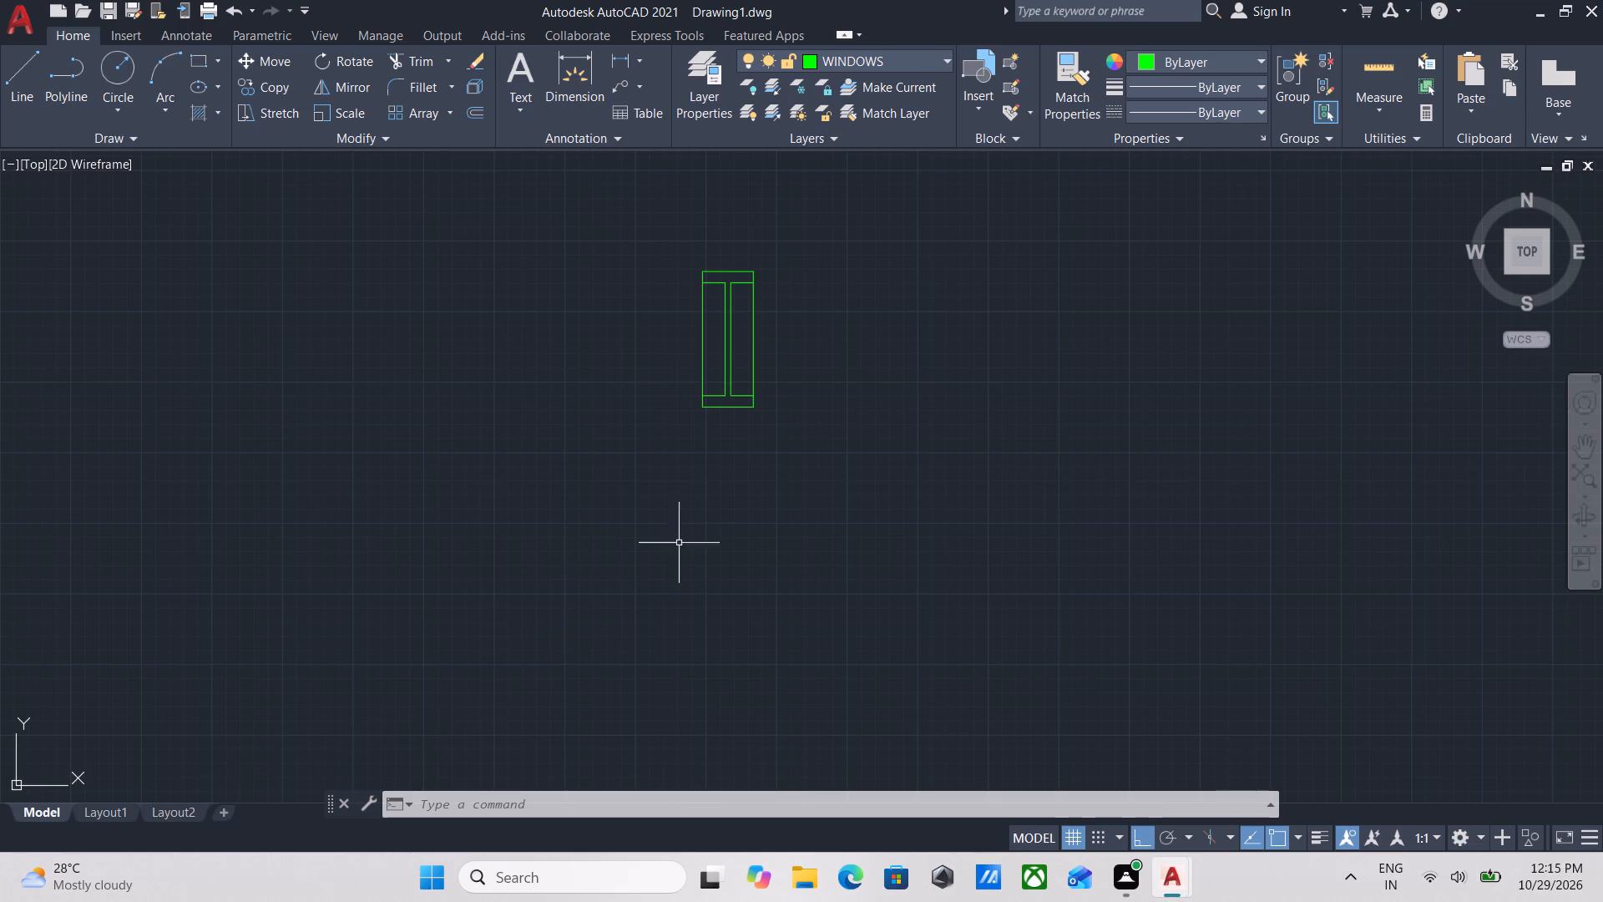
{"action": "middle_click", "coordinate": [737, 502]}
{"action": "middle_click_drag", "start_coordinate": [782, 458], "coordinate": [776, 484]}
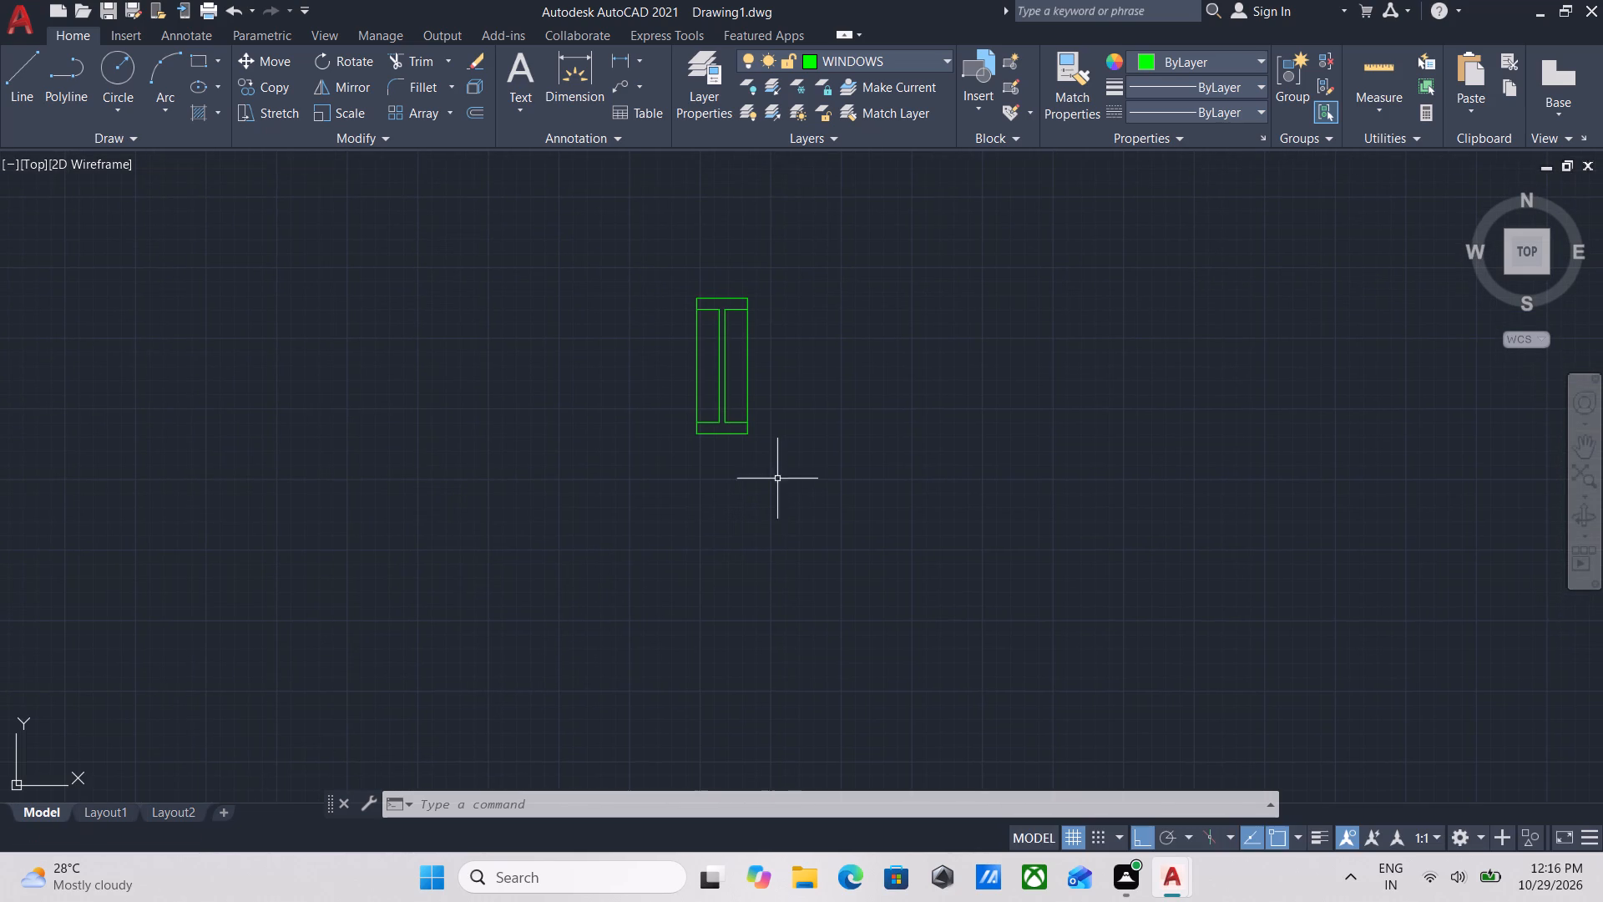
{"action": "left_click", "coordinate": [794, 438]}
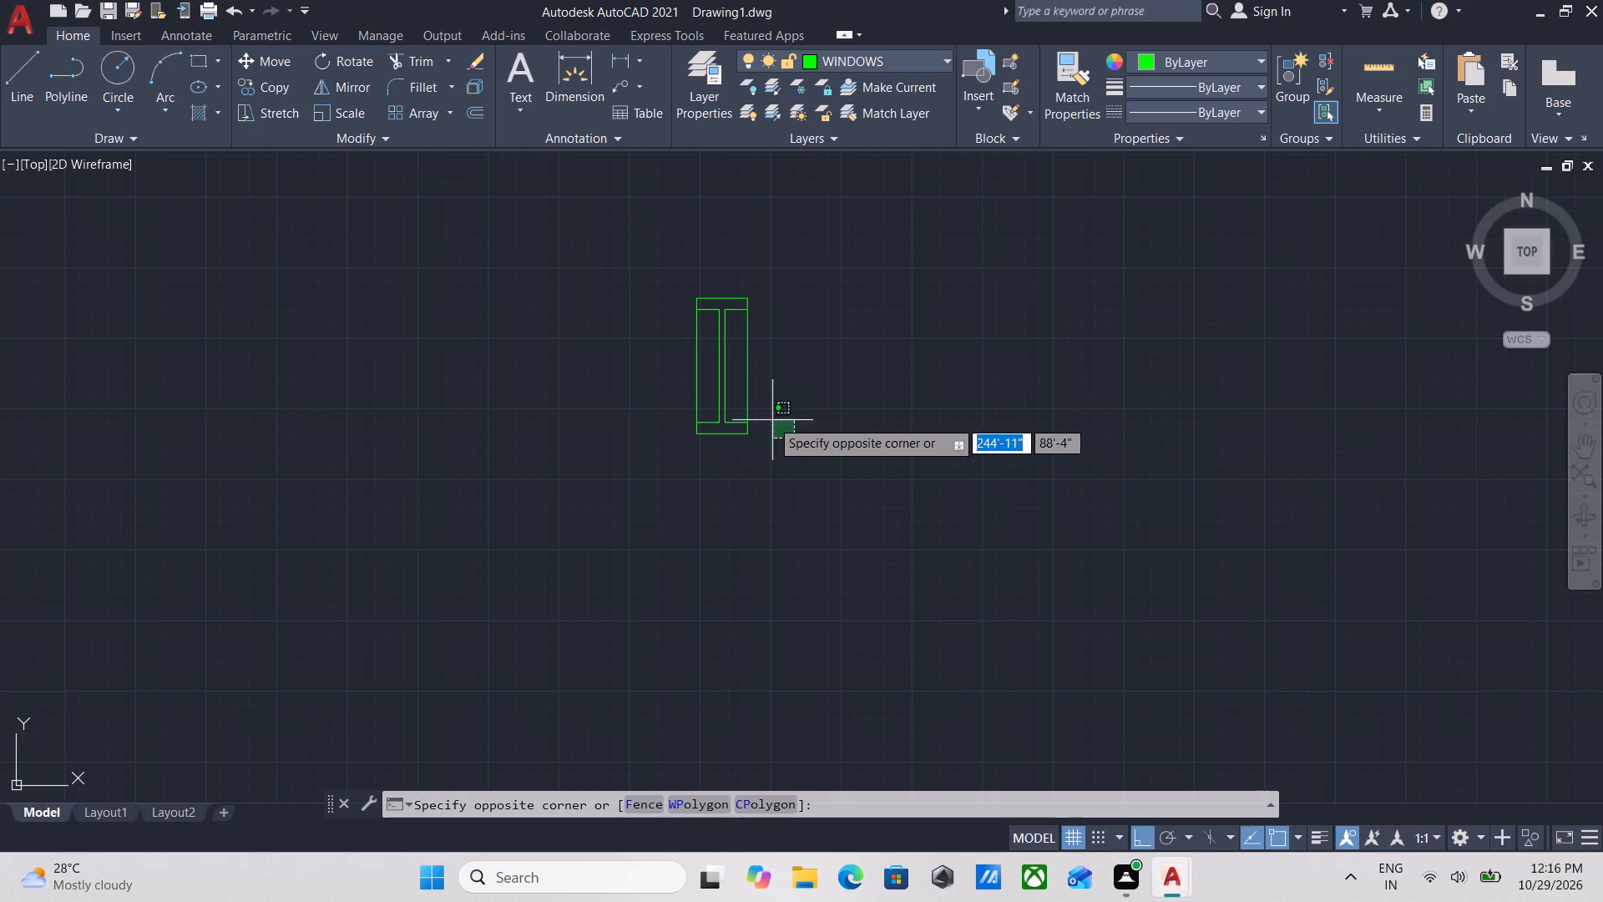
{"action": "left_click", "coordinate": [726, 403]}
{"action": "type", "text": "CO"}
{"action": "key", "text": "Return"}
{"action": "scroll", "coordinate": [712, 333], "scroll_direction": "up", "scroll_amount": 3}
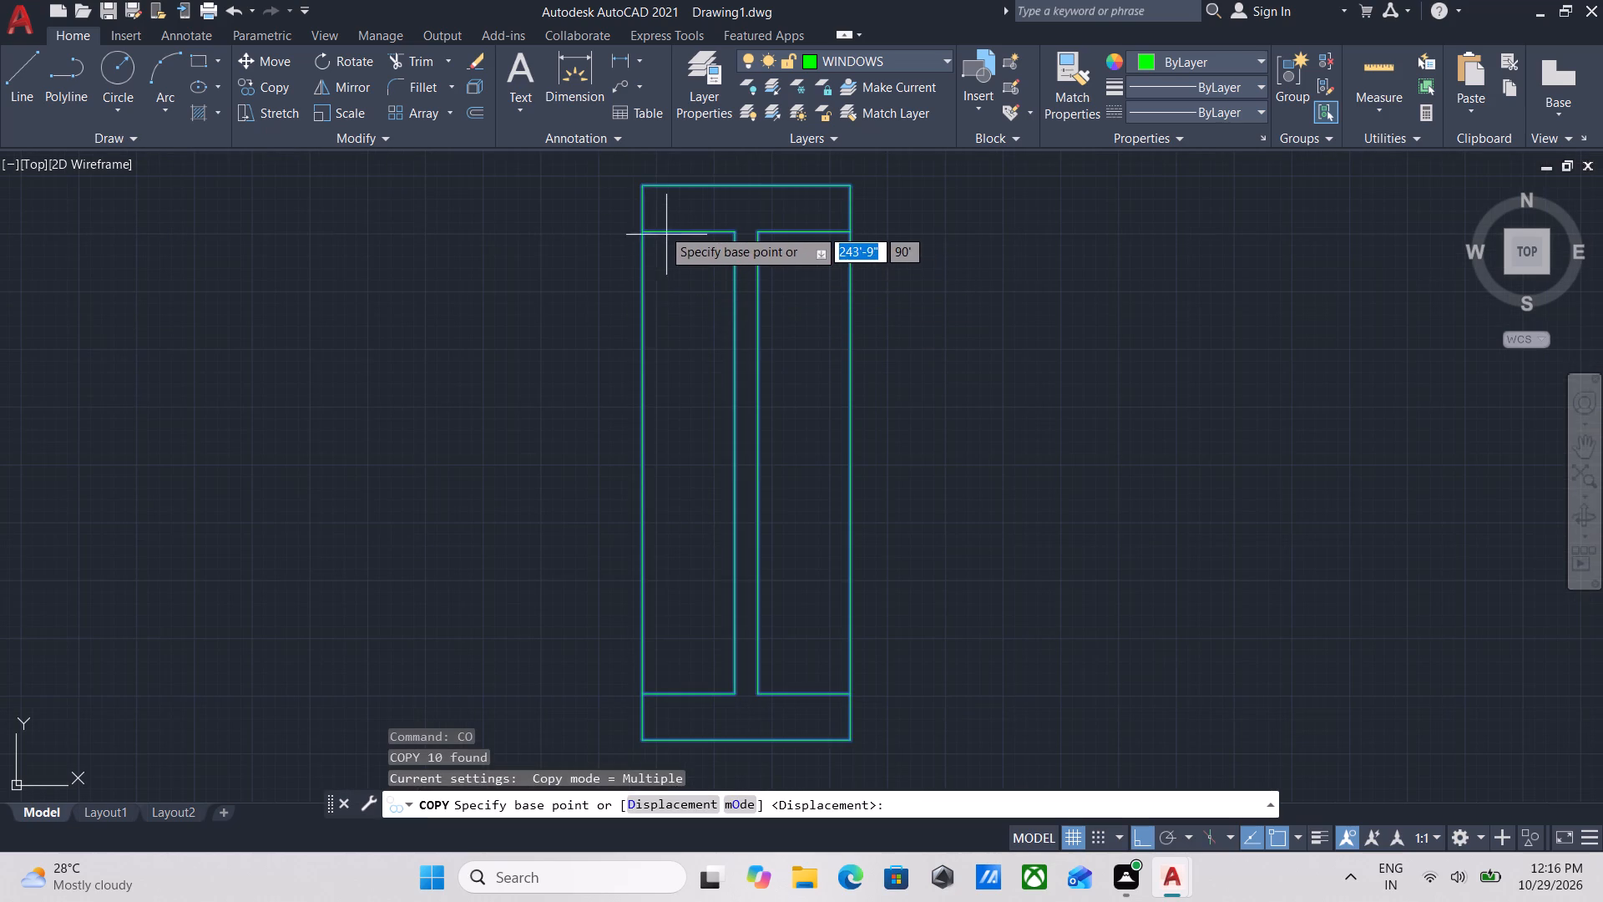
{"action": "left_click", "coordinate": [646, 193]}
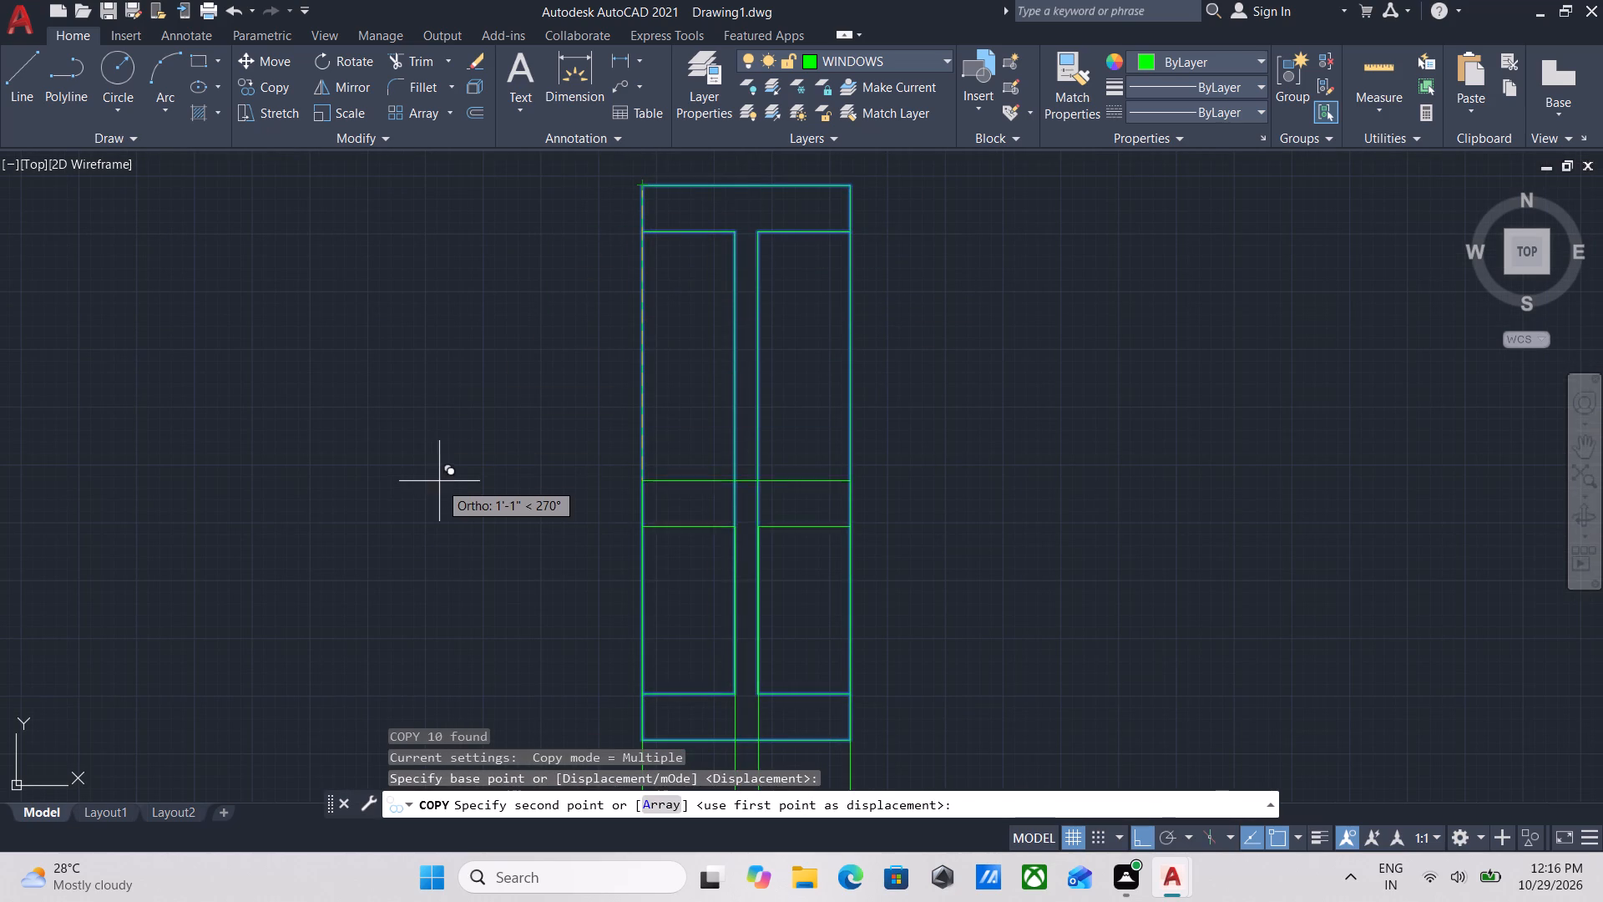
{"action": "key", "text": "F8"}
{"action": "scroll", "coordinate": [500, 443], "scroll_direction": "down", "scroll_amount": 5}
{"action": "scroll", "coordinate": [454, 549], "scroll_direction": "down", "scroll_amount": 1}
{"action": "middle_click_drag", "start_coordinate": [445, 555], "coordinate": [760, 467]}
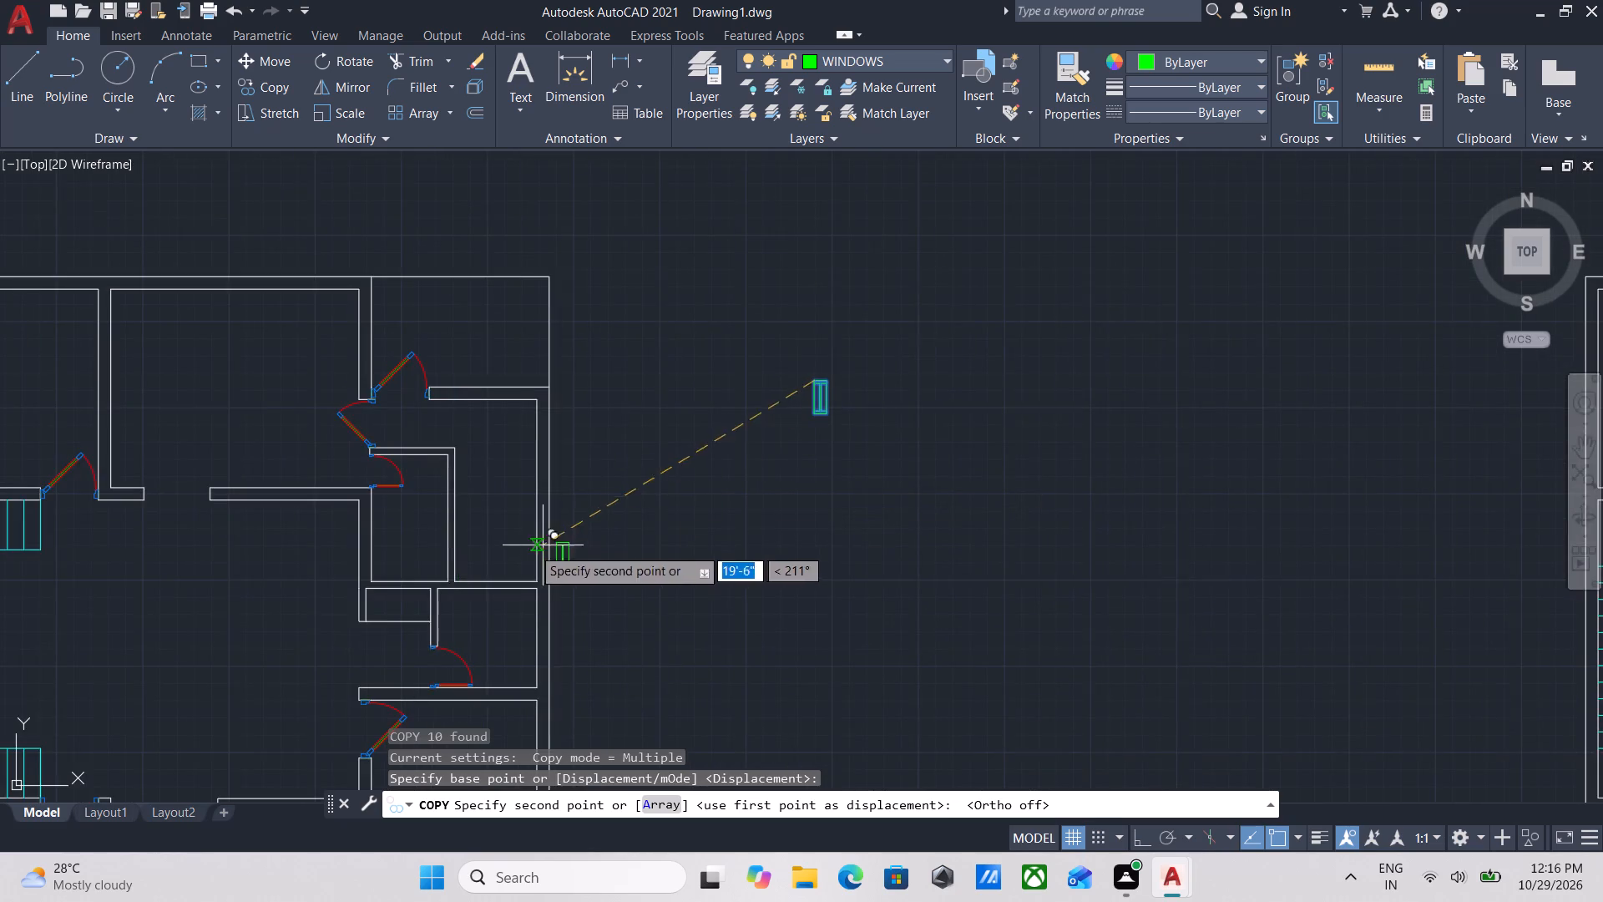
{"action": "middle_click_drag", "start_coordinate": [539, 545], "coordinate": [732, 452]}
{"action": "middle_click_drag", "start_coordinate": [765, 512], "coordinate": [794, 377]}
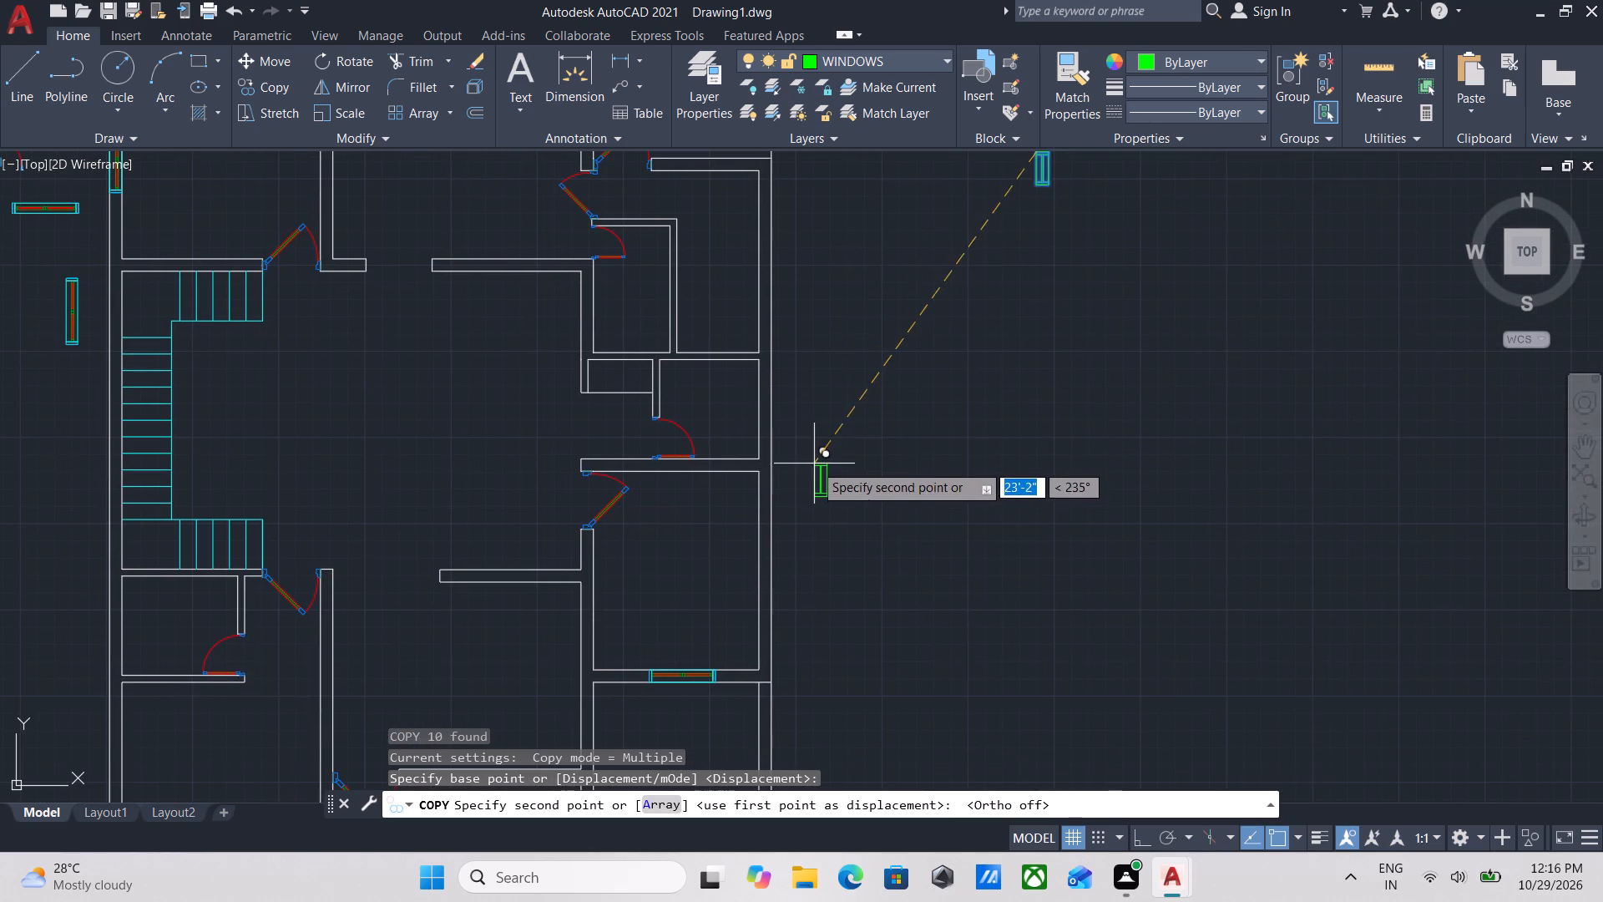
{"action": "middle_click_drag", "start_coordinate": [814, 464], "coordinate": [817, 366]}
{"action": "middle_click_drag", "start_coordinate": [836, 568], "coordinate": [863, 448]}
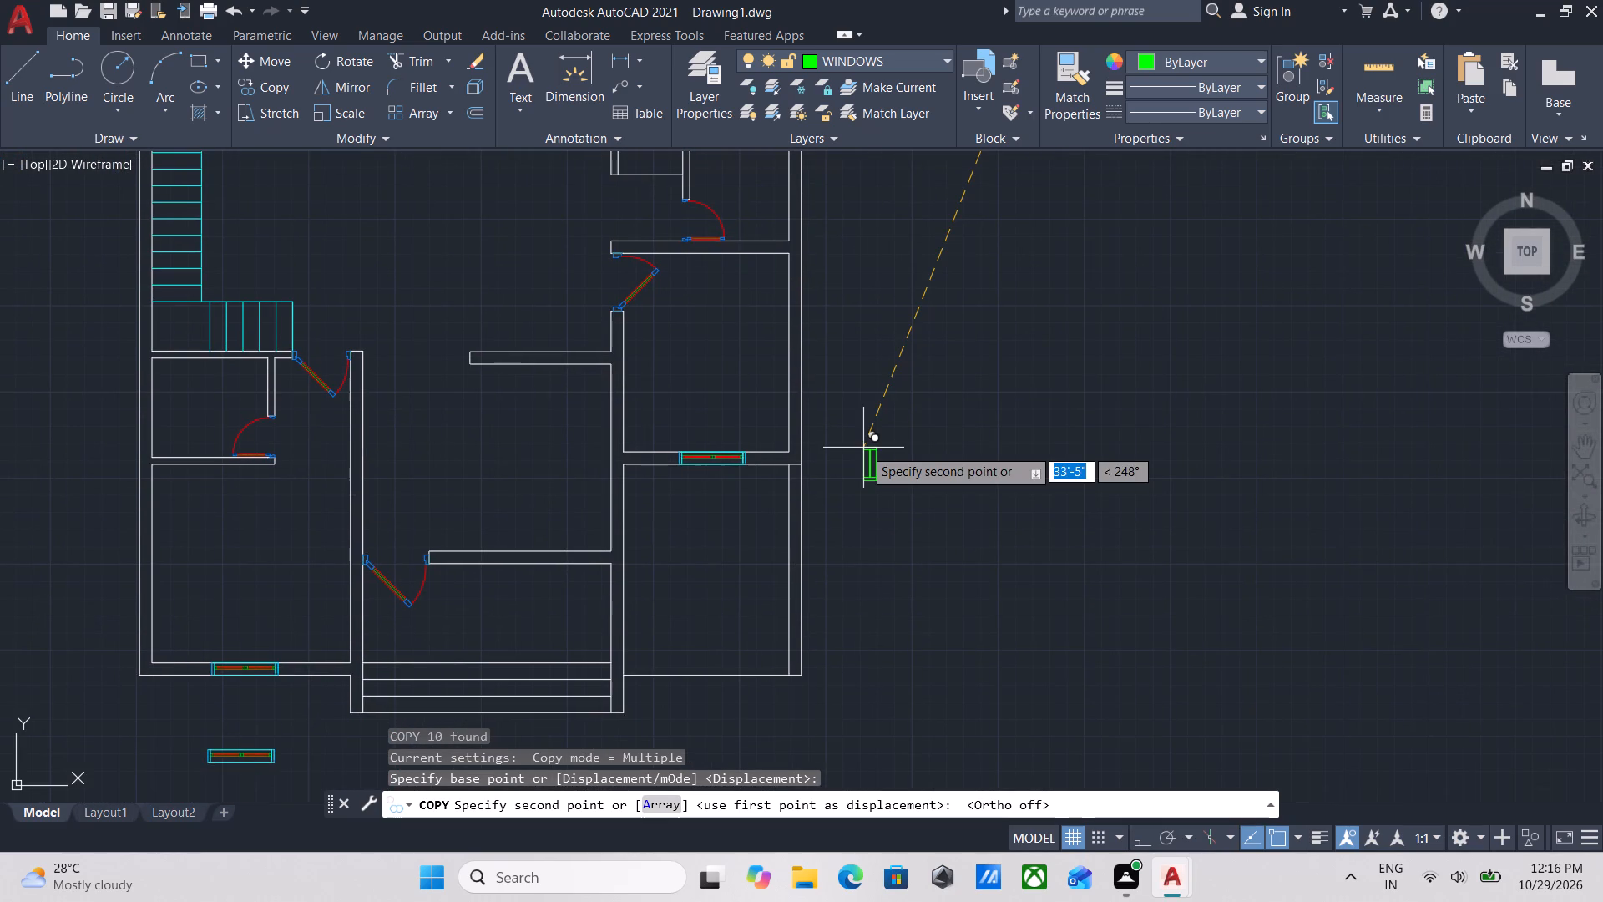
{"action": "middle_click_drag", "start_coordinate": [863, 448], "coordinate": [860, 478]}
{"action": "scroll", "coordinate": [863, 448], "scroll_direction": "down", "scroll_amount": 1}
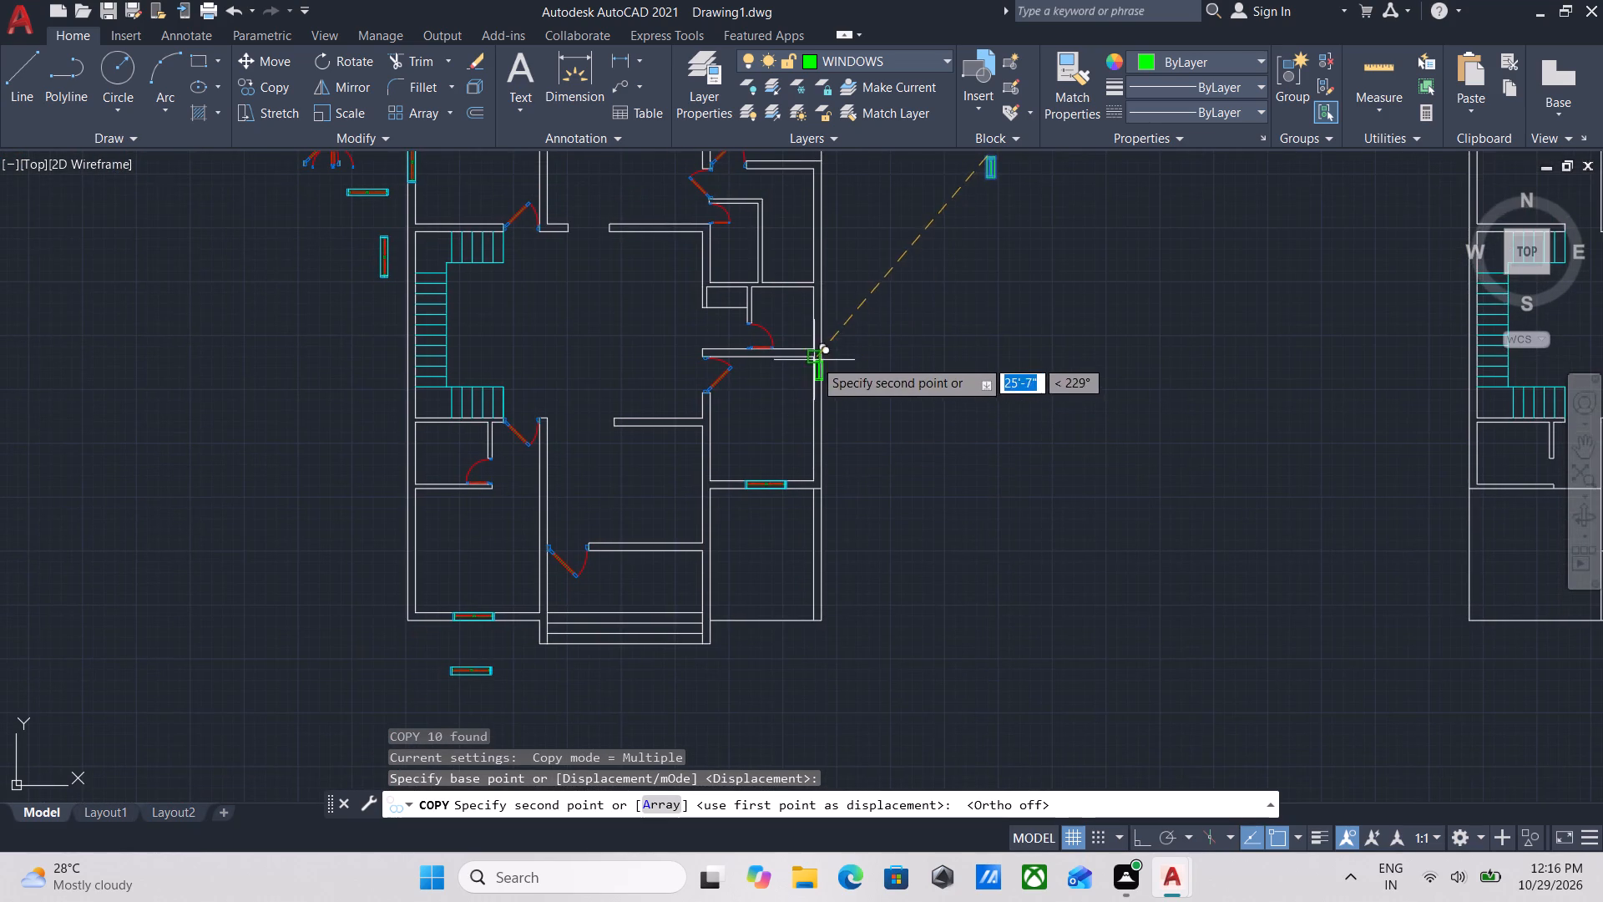
{"action": "middle_click_drag", "start_coordinate": [814, 359], "coordinate": [817, 454]}
{"action": "scroll", "coordinate": [835, 503], "scroll_direction": "up", "scroll_amount": 3}
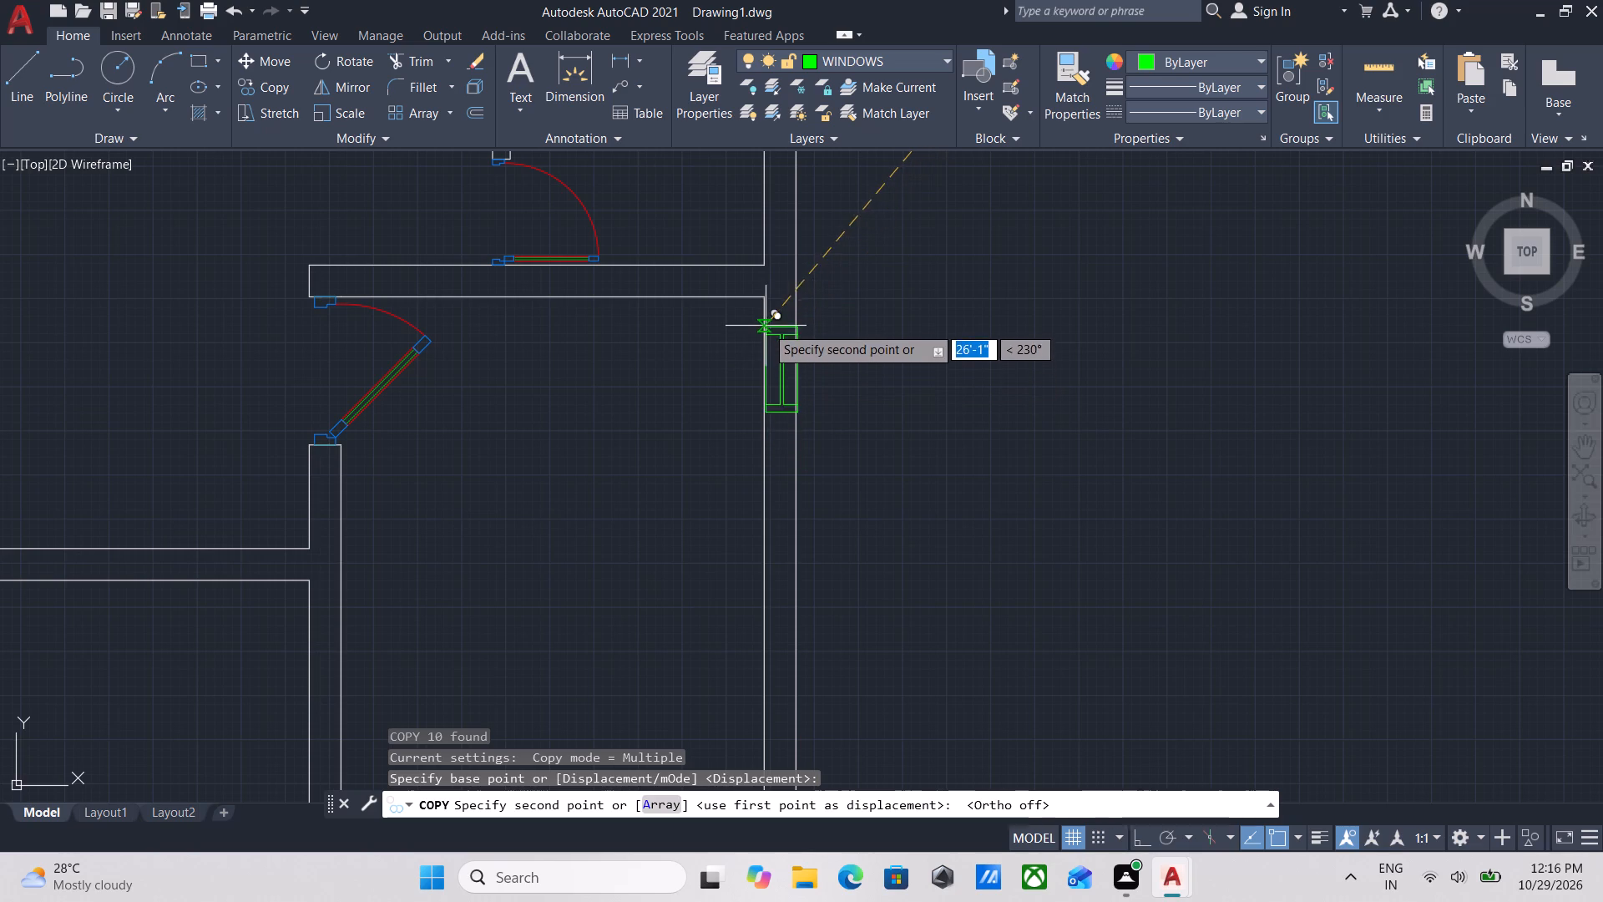
{"action": "left_click", "coordinate": [761, 294]}
{"action": "scroll", "coordinate": [890, 365], "scroll_direction": "down", "scroll_amount": 1}
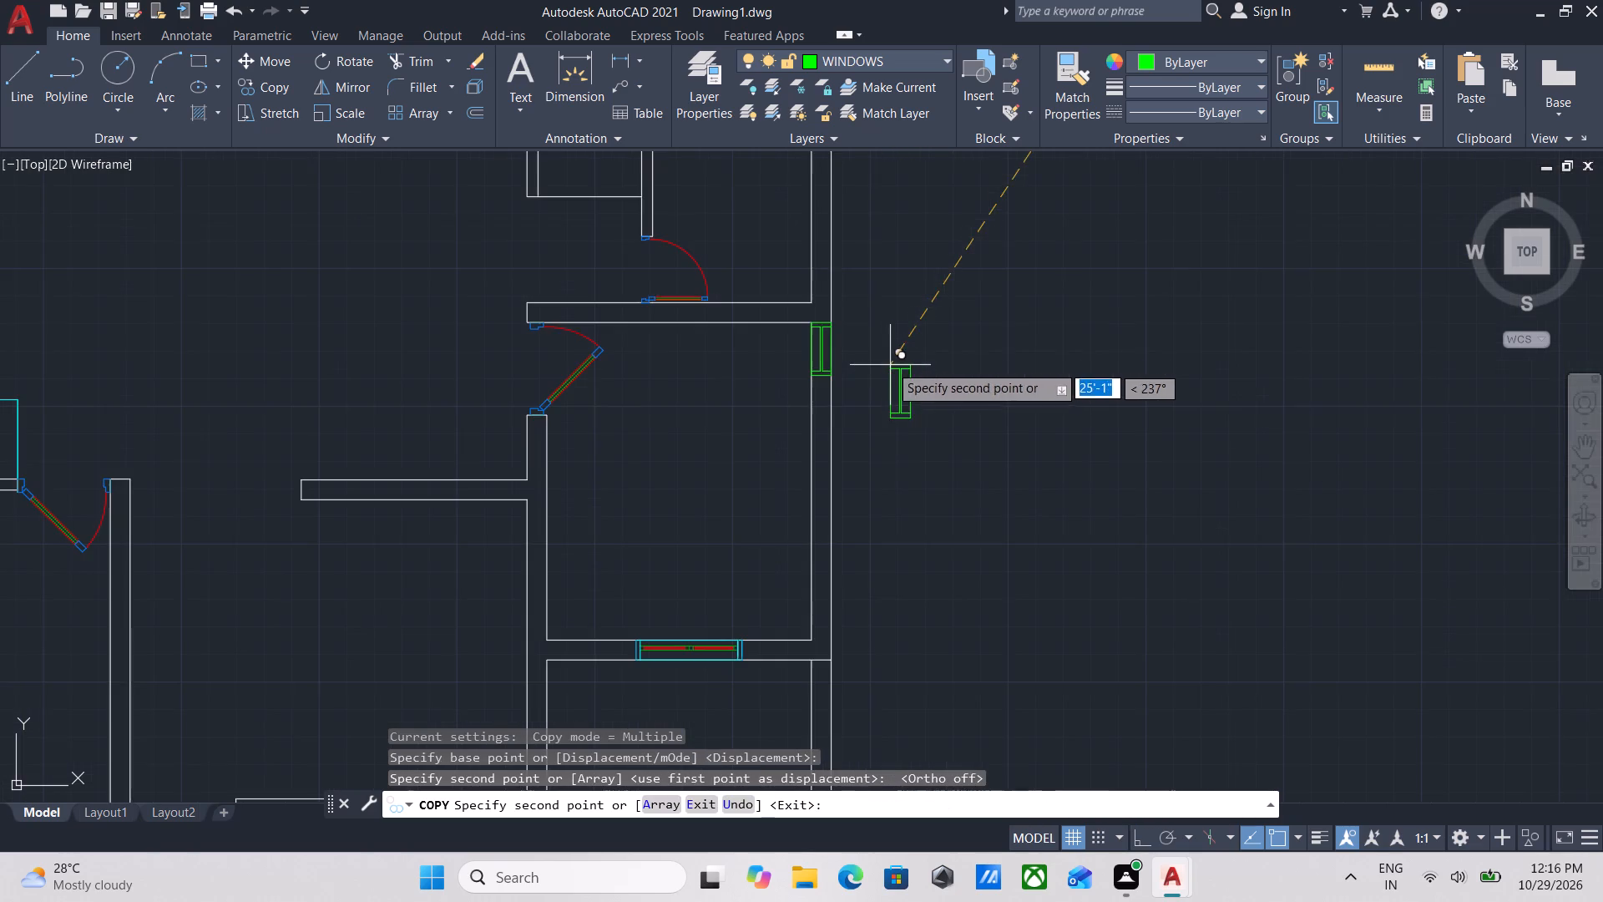
Copy the vertical 2' window by its southwest corner down the east outer wall to the same room's inner southeast corner.
{"action": "scroll", "coordinate": [812, 307], "scroll_direction": "up", "scroll_amount": 2}
{"action": "key", "text": "Escape"}
{"action": "scroll", "coordinate": [810, 458], "scroll_direction": "up", "scroll_amount": 3}
{"action": "scroll", "coordinate": [810, 458], "scroll_direction": "down", "scroll_amount": 1}
{"action": "middle_click_drag", "start_coordinate": [810, 458], "coordinate": [707, 348]}
{"action": "left_click", "coordinate": [791, 440]}
{"action": "left_click", "coordinate": [759, 367]}
{"action": "scroll", "coordinate": [759, 367], "scroll_direction": "down", "scroll_amount": 2}
{"action": "middle_click_drag", "start_coordinate": [759, 367], "coordinate": [758, 374]}
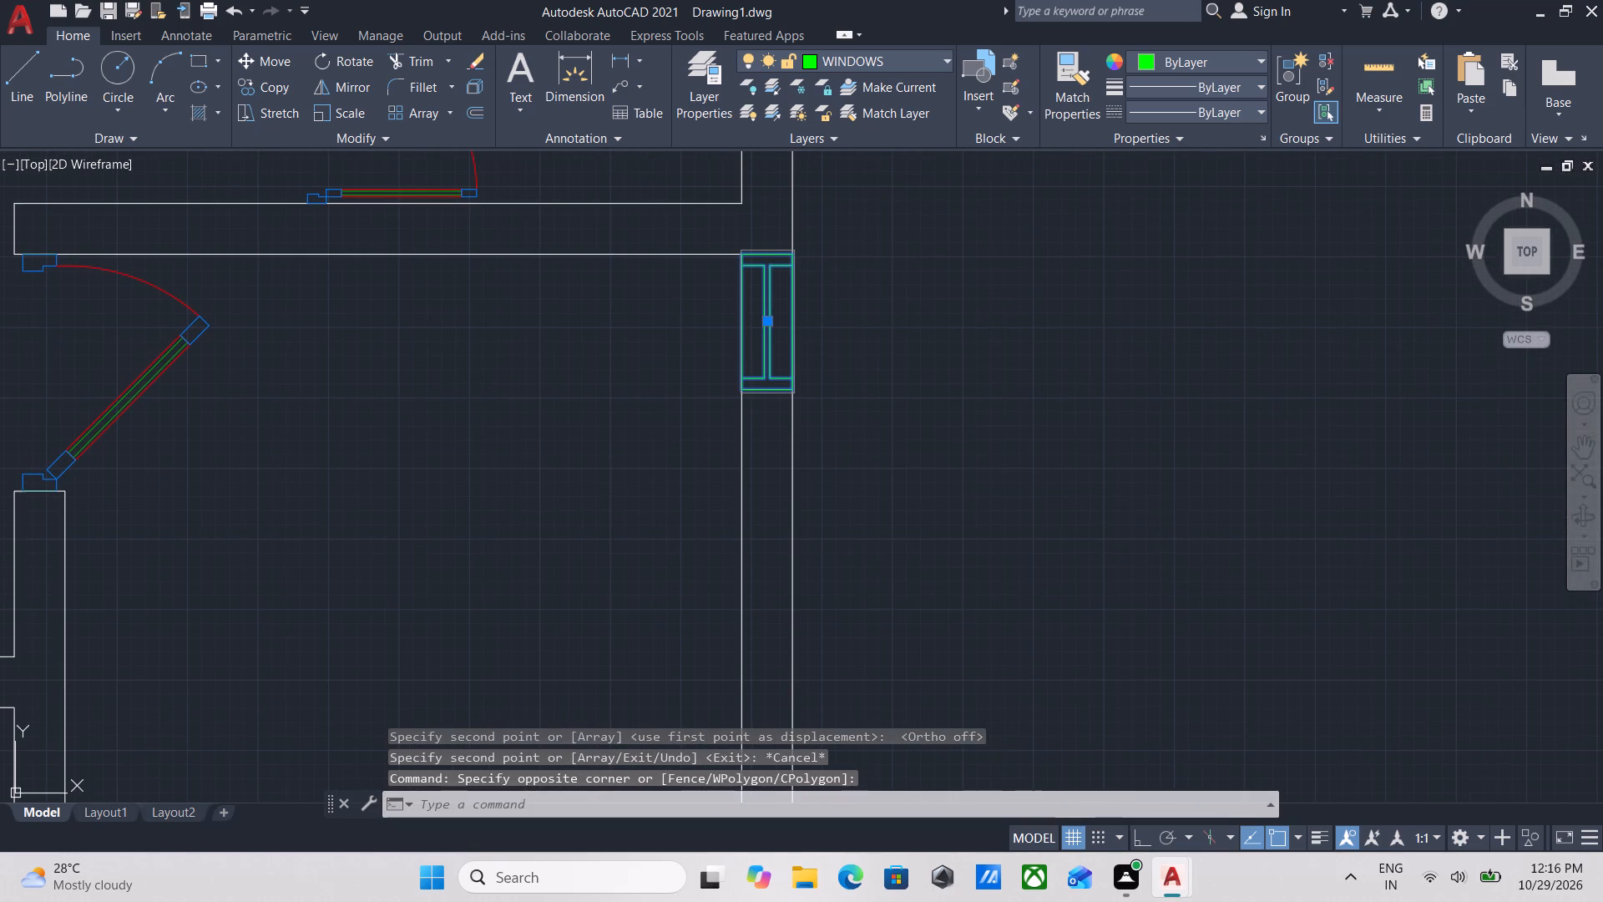
{"action": "middle_click_drag", "start_coordinate": [760, 367], "coordinate": [751, 362]}
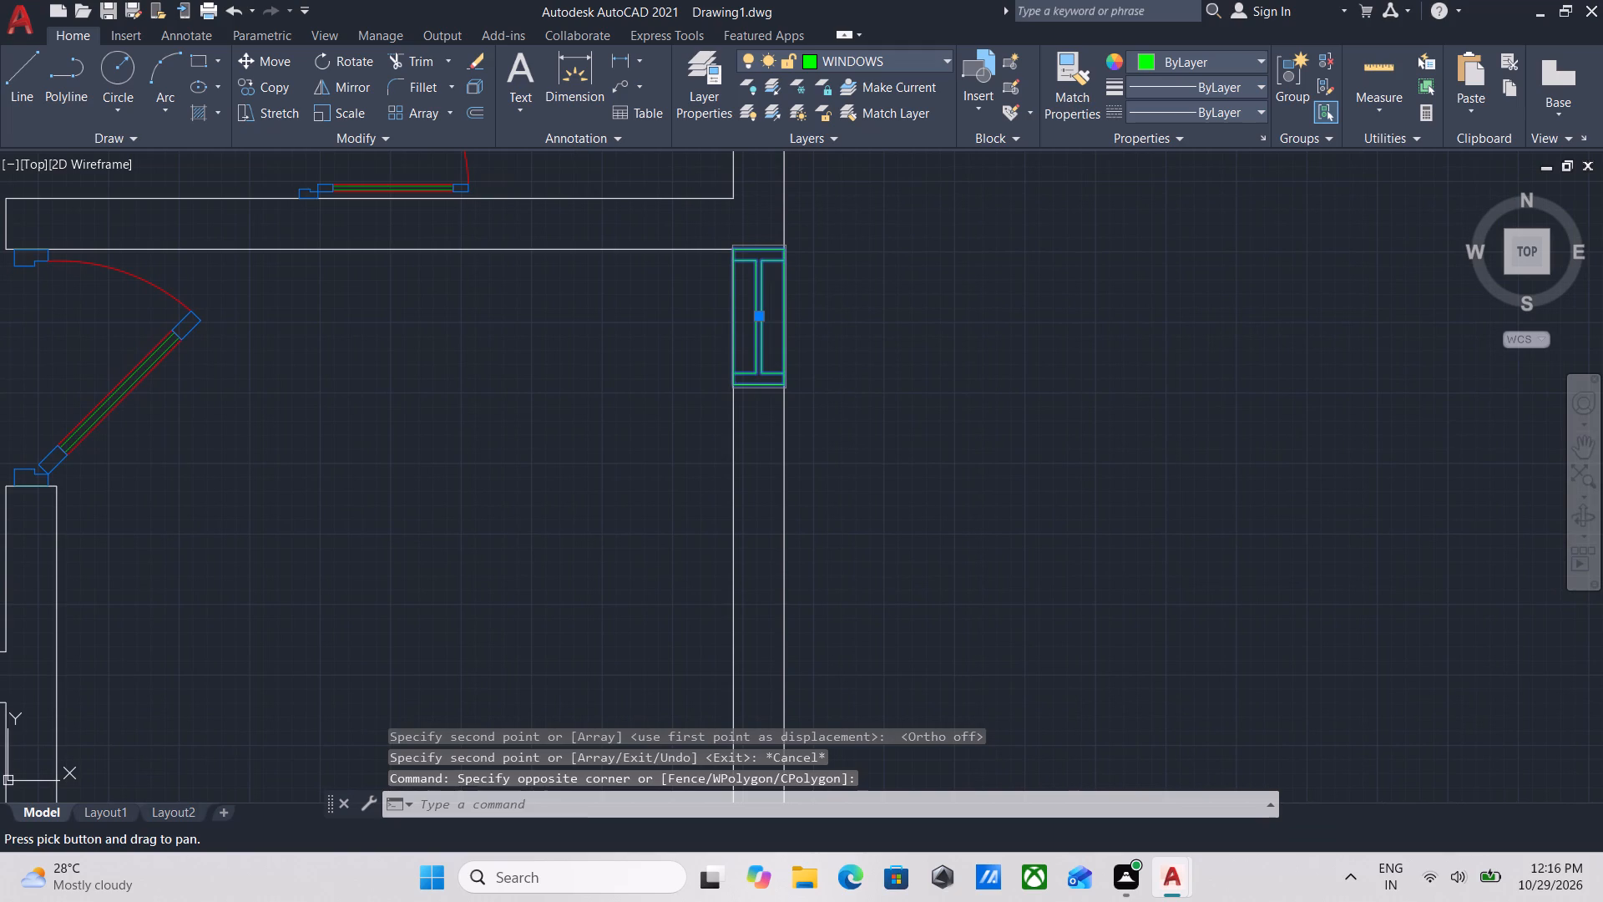
{"action": "key", "text": "c"}
{"action": "key", "text": "o"}
{"action": "key", "text": "Return"}
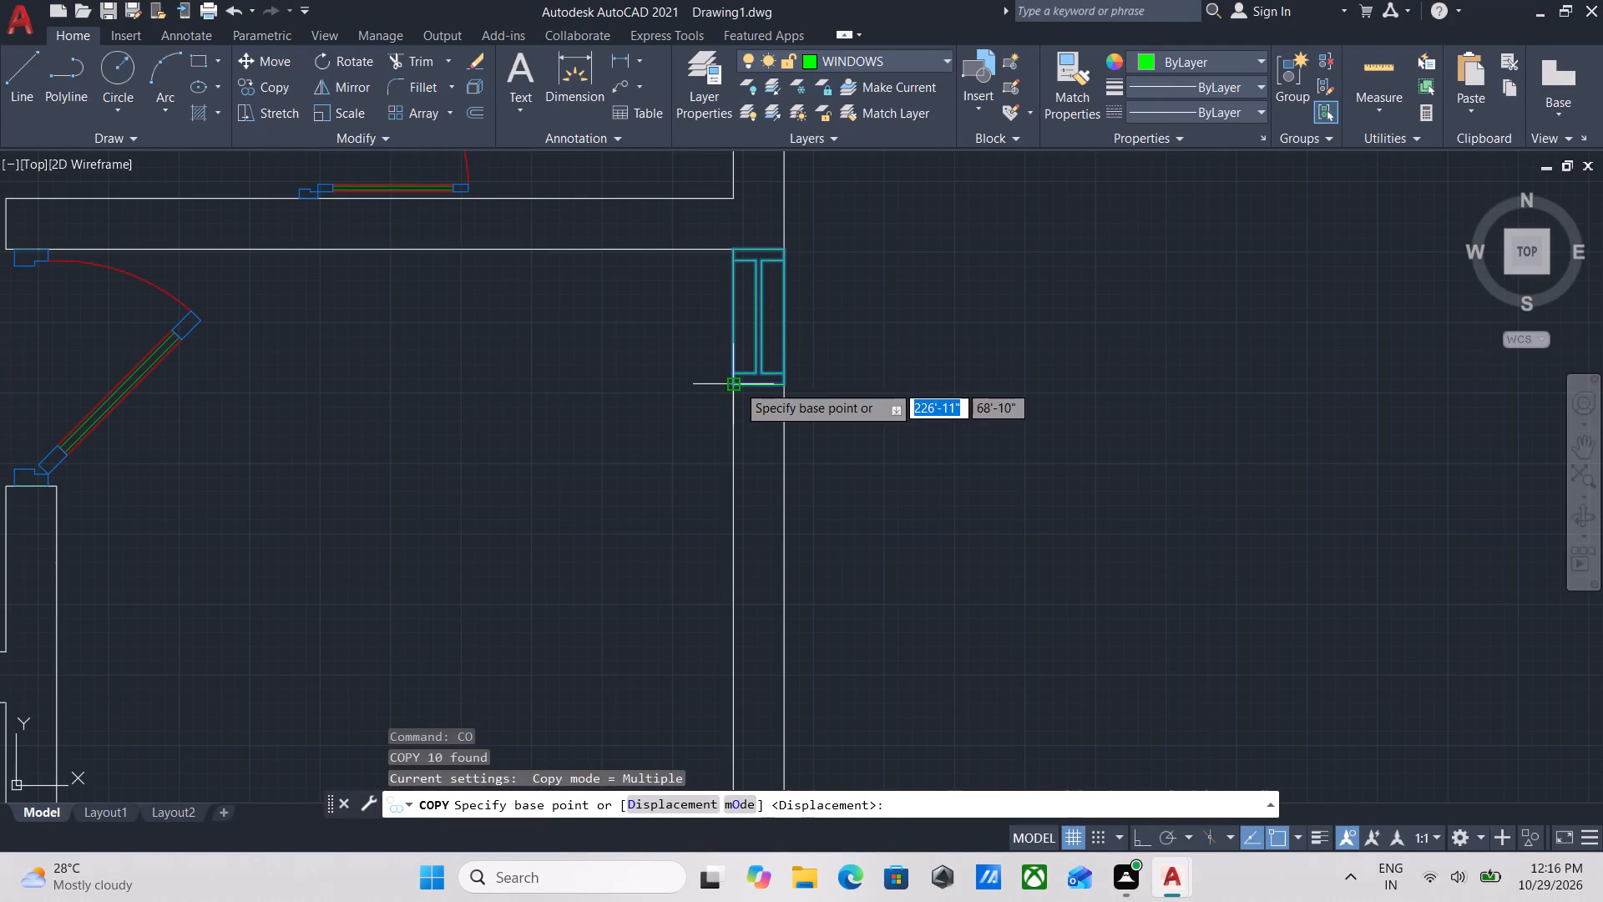
{"action": "left_click", "coordinate": [737, 384]}
{"action": "middle_click_drag", "start_coordinate": [749, 499], "coordinate": [703, 114]}
{"action": "scroll", "coordinate": [722, 418], "scroll_direction": "down", "scroll_amount": 1}
{"action": "middle_click_drag", "start_coordinate": [722, 418], "coordinate": [748, 157]}
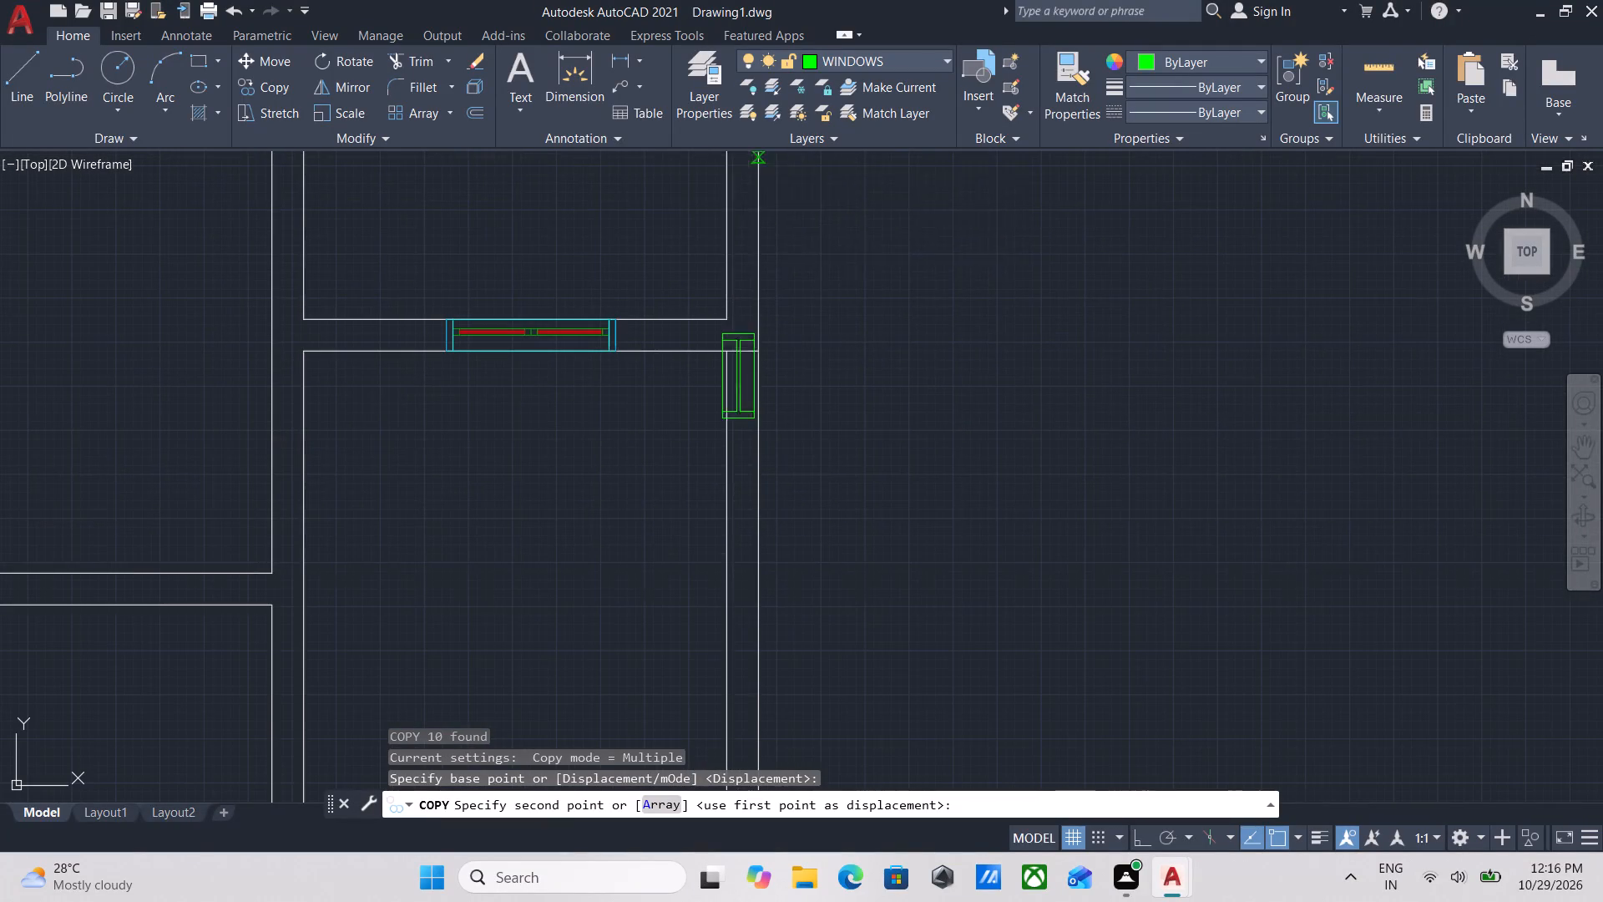
{"action": "left_click", "coordinate": [731, 316]}
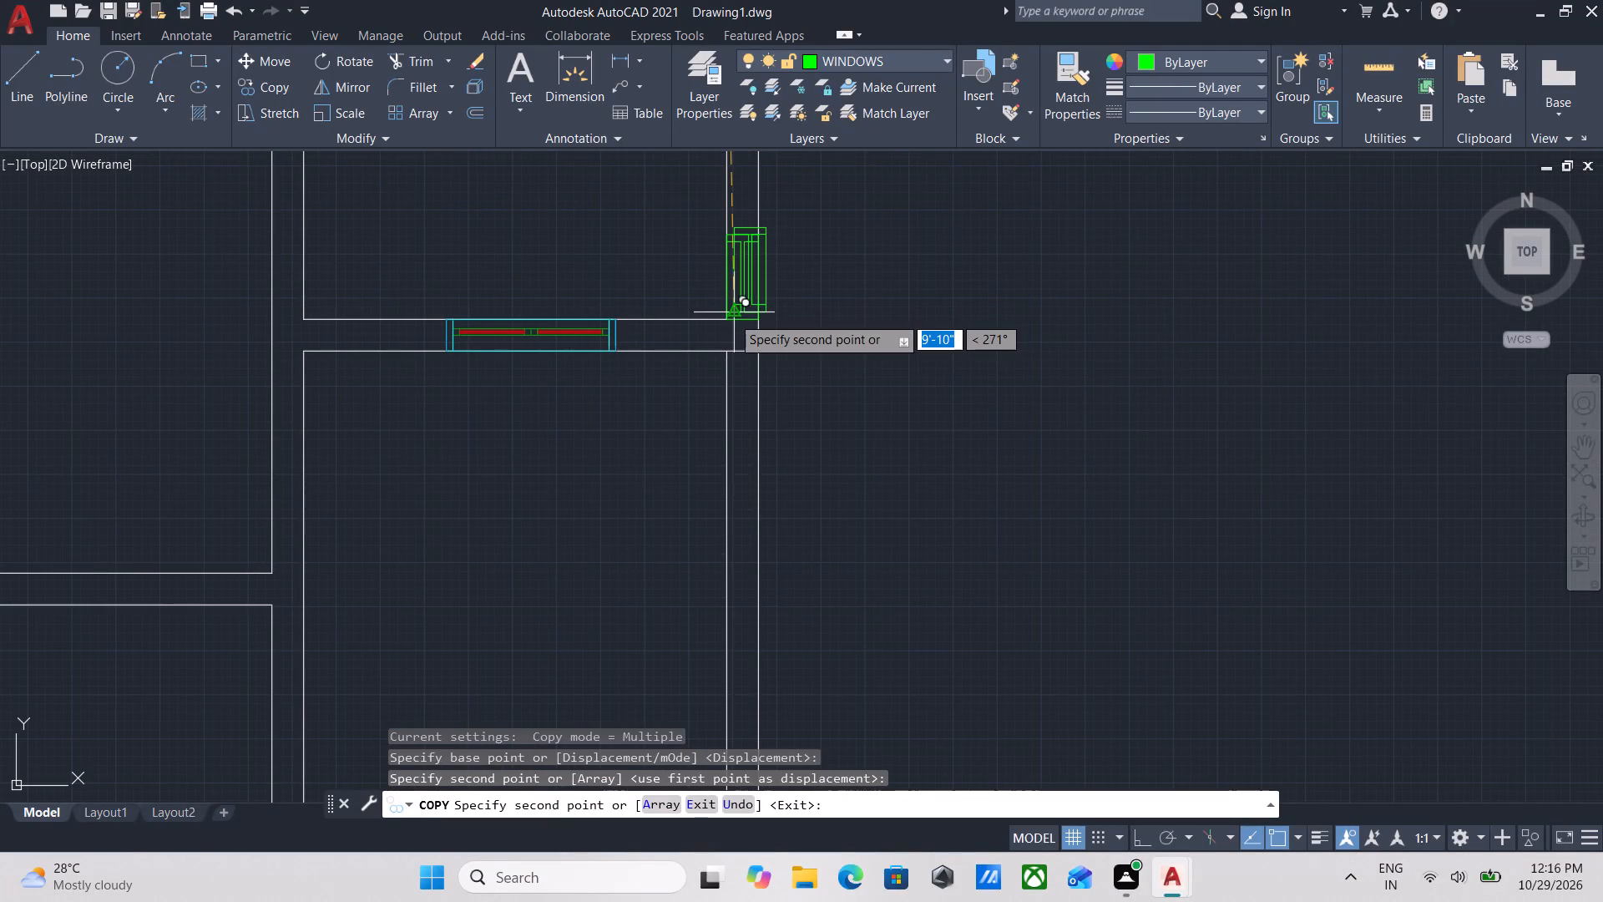
{"action": "key", "text": "Escape"}
Copy the northern vertical window by its west side's midpoint to the middle of the east wall of the small room directly north.
{"action": "scroll", "coordinate": [731, 316], "scroll_direction": "down", "scroll_amount": 2}
{"action": "middle_click_drag", "start_coordinate": [731, 316], "coordinate": [703, 429]}
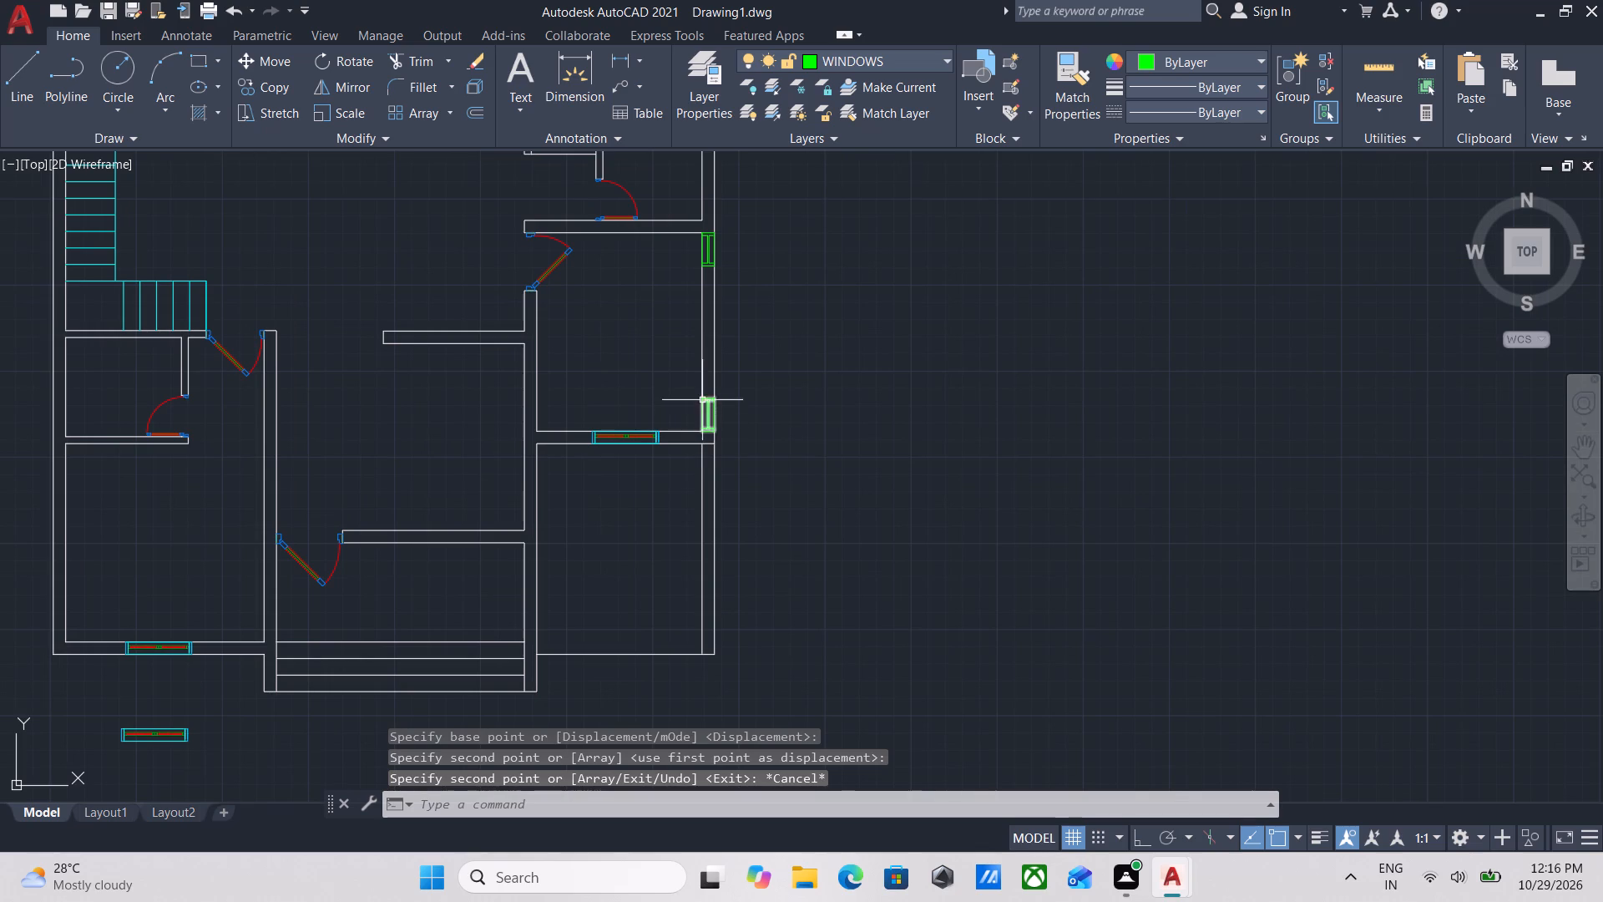
{"action": "scroll", "coordinate": [666, 388], "scroll_direction": "down", "scroll_amount": 1}
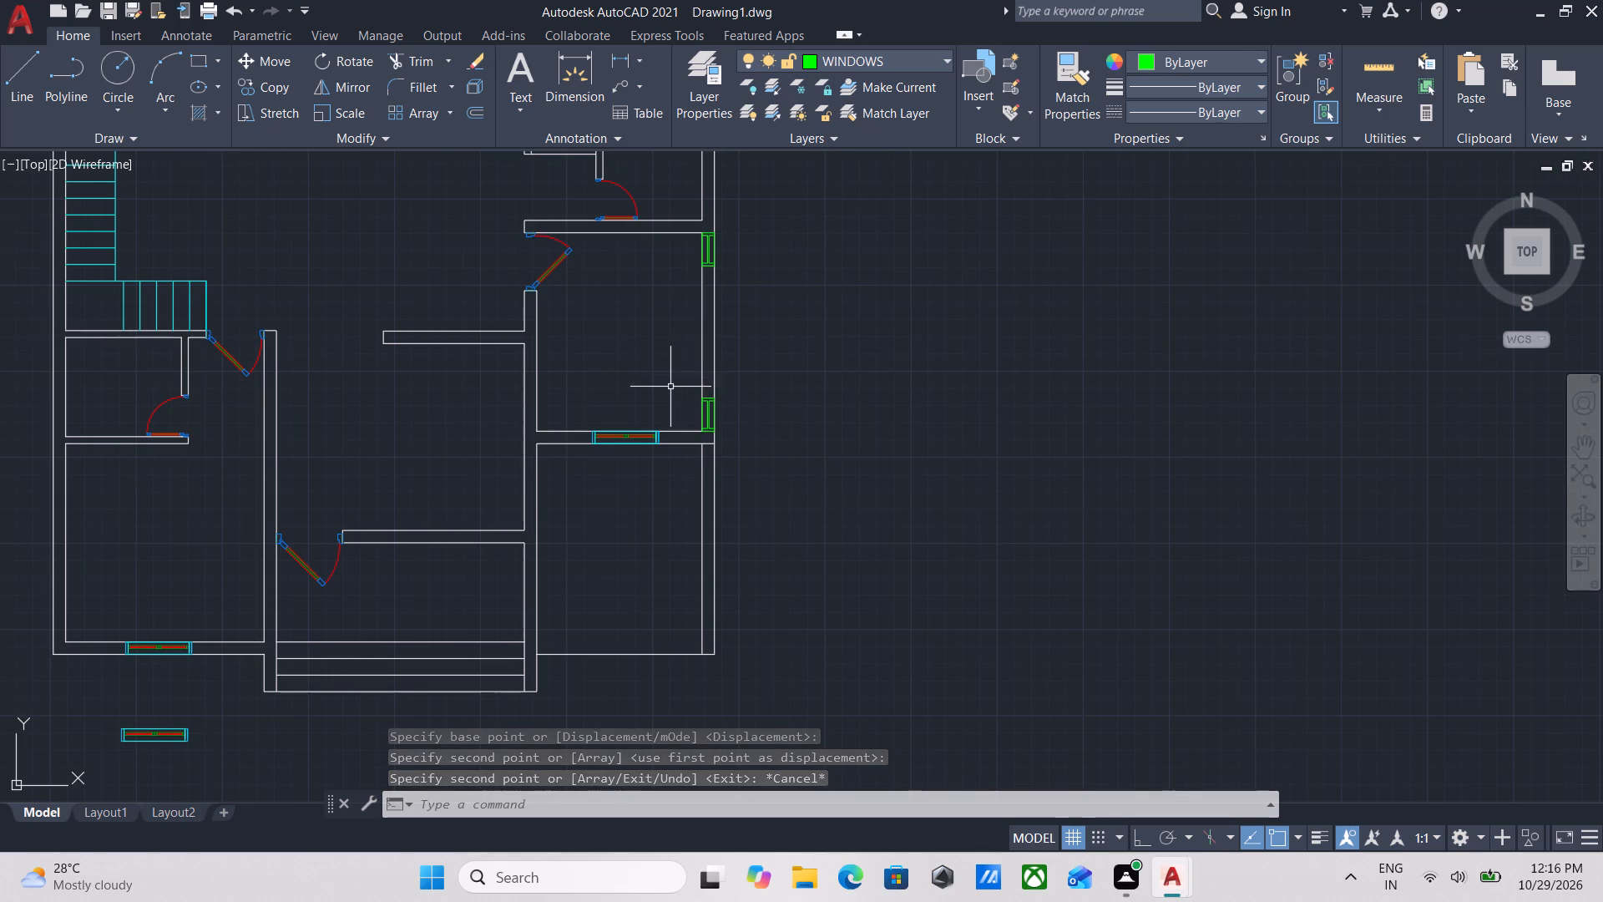
{"action": "scroll", "coordinate": [652, 393], "scroll_direction": "up", "scroll_amount": 2}
{"action": "middle_click_drag", "start_coordinate": [650, 388], "coordinate": [685, 515]}
{"action": "scroll", "coordinate": [684, 506], "scroll_direction": "down", "scroll_amount": 1}
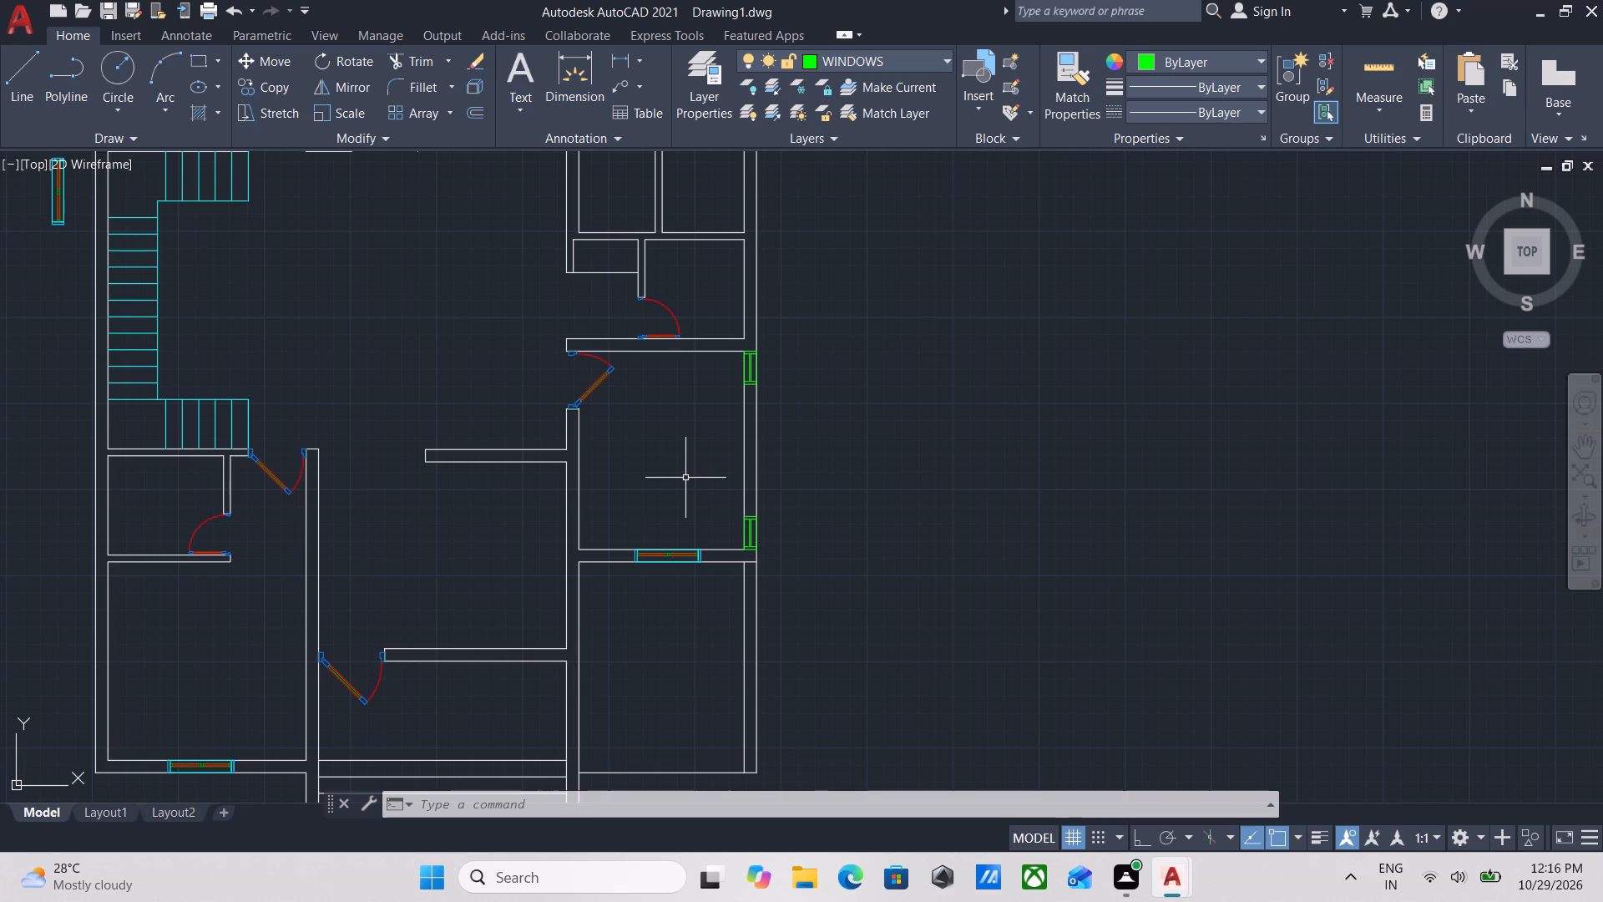
{"action": "scroll", "coordinate": [700, 376], "scroll_direction": "up", "scroll_amount": 3}
{"action": "middle_click_drag", "start_coordinate": [862, 328], "coordinate": [861, 329]}
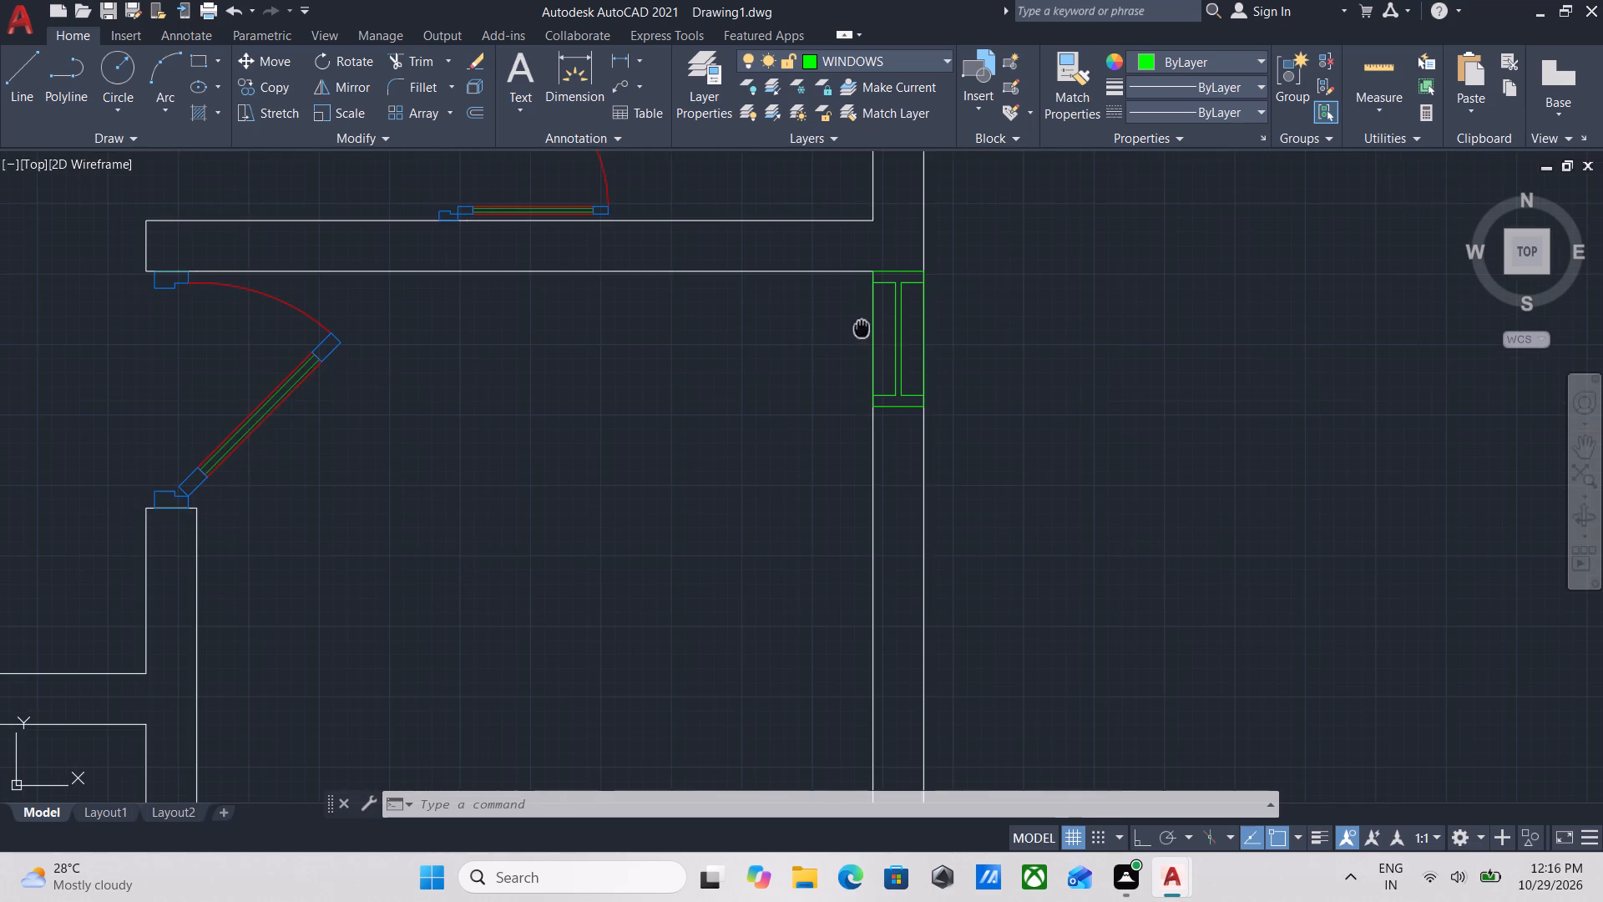
{"action": "middle_click_drag", "start_coordinate": [861, 329], "coordinate": [766, 383]}
{"action": "scroll", "coordinate": [814, 458], "scroll_direction": "up", "scroll_amount": 2}
{"action": "left_click", "coordinate": [820, 499]}
{"action": "left_click", "coordinate": [771, 411]}
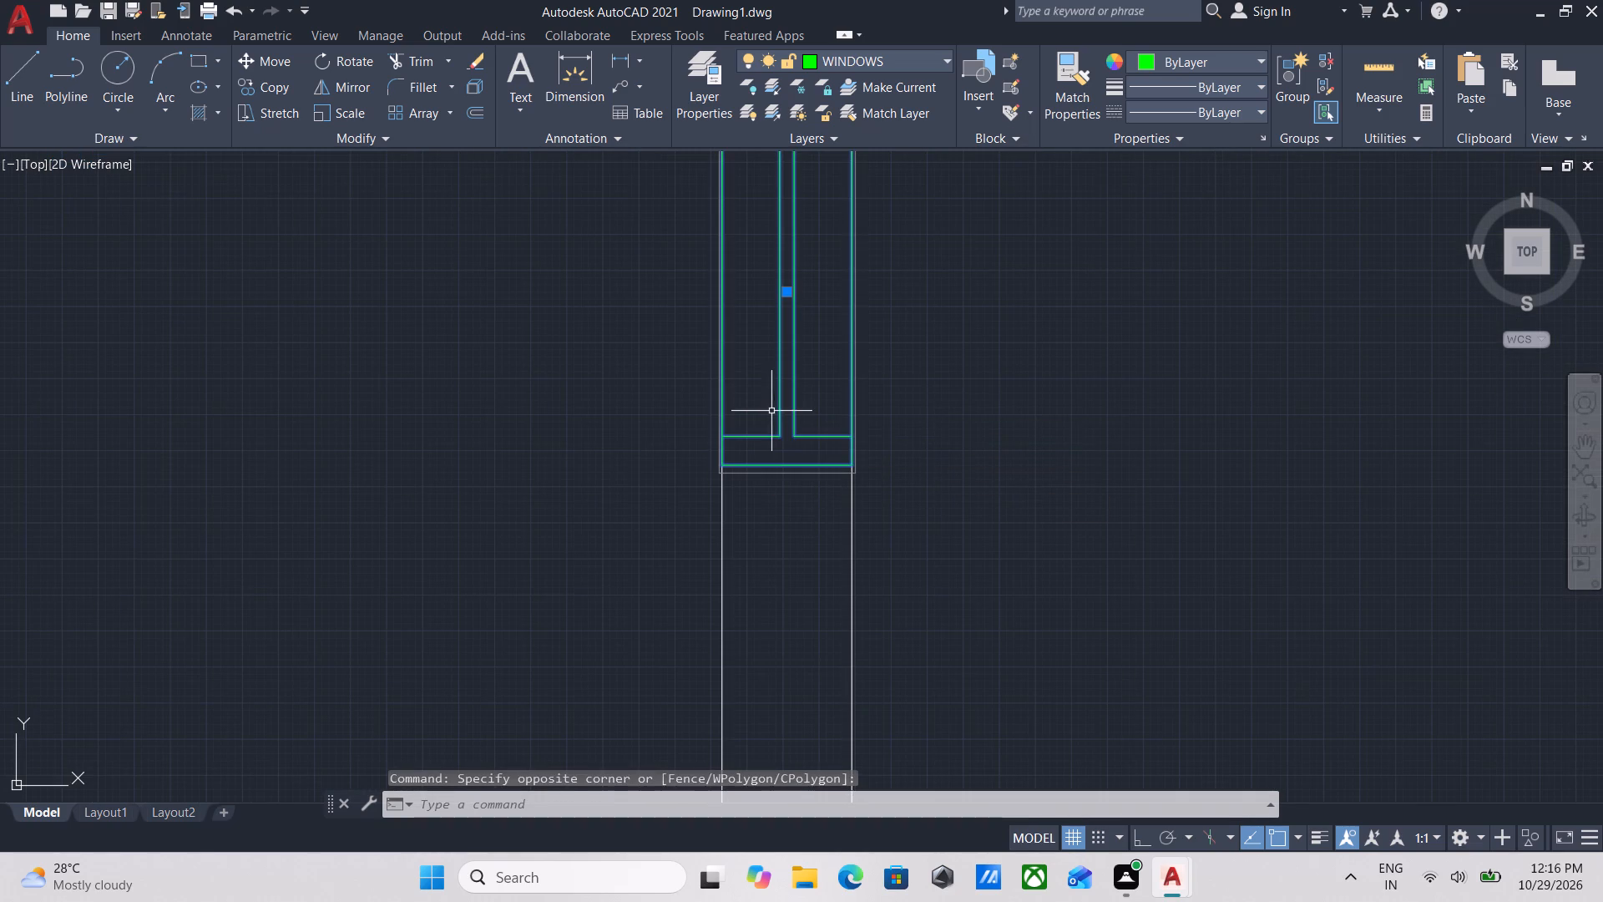
{"action": "middle_click", "coordinate": [771, 411]}
{"action": "scroll", "coordinate": [771, 411], "scroll_direction": "down", "scroll_amount": 2}
{"action": "middle_click_drag", "start_coordinate": [771, 411], "coordinate": [751, 487]}
{"action": "middle_click", "coordinate": [745, 388]}
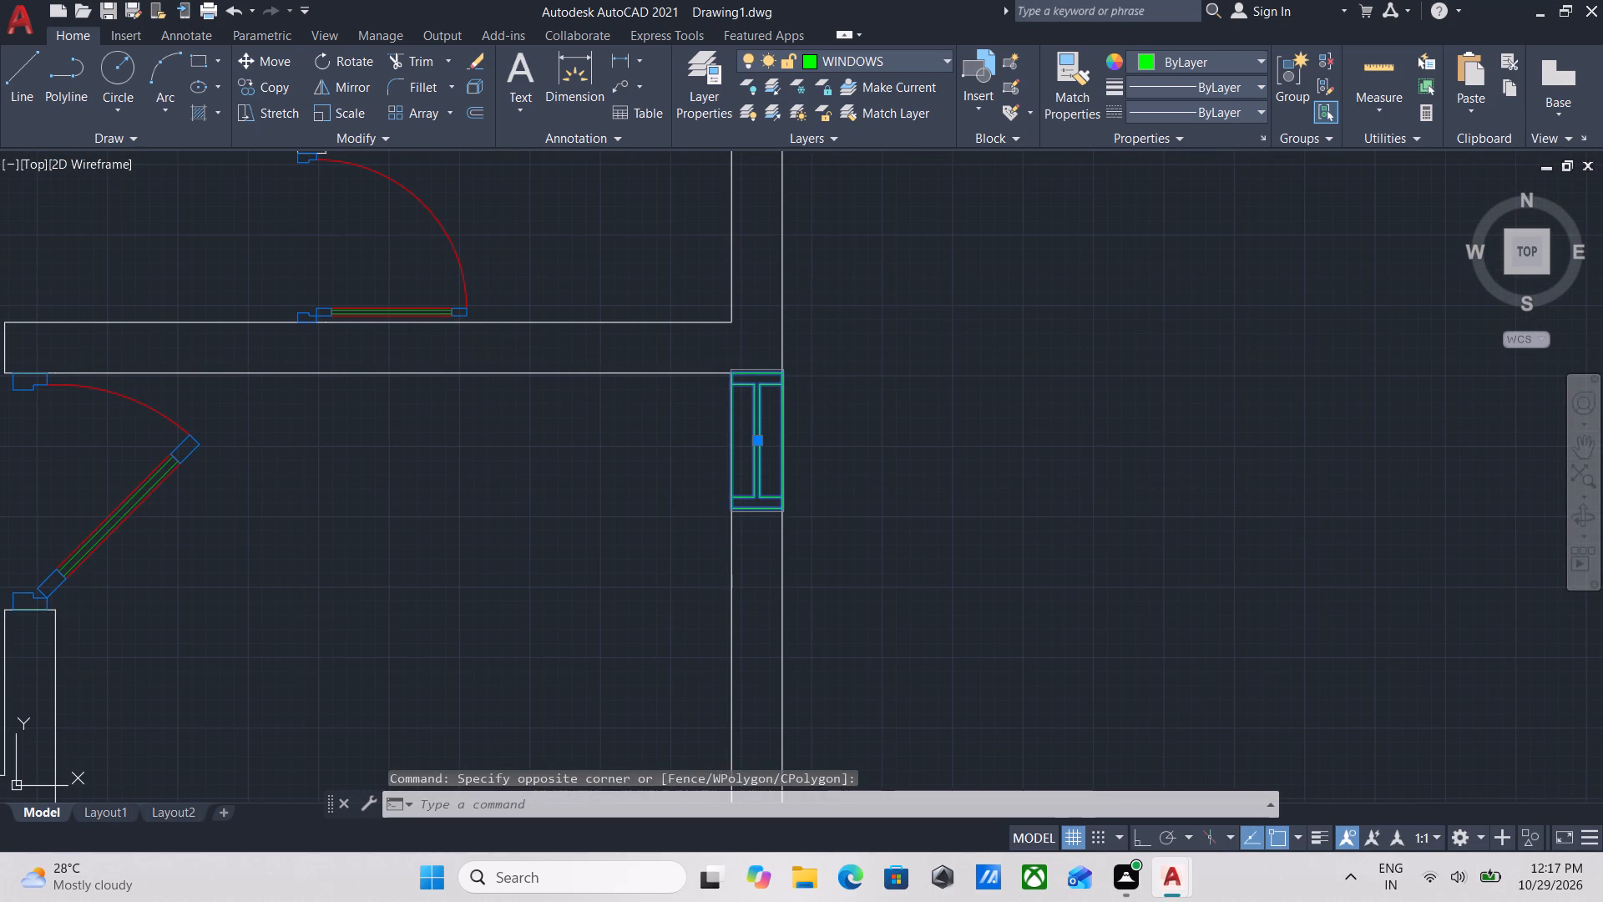
{"action": "middle_click_drag", "start_coordinate": [745, 388], "coordinate": [734, 417]}
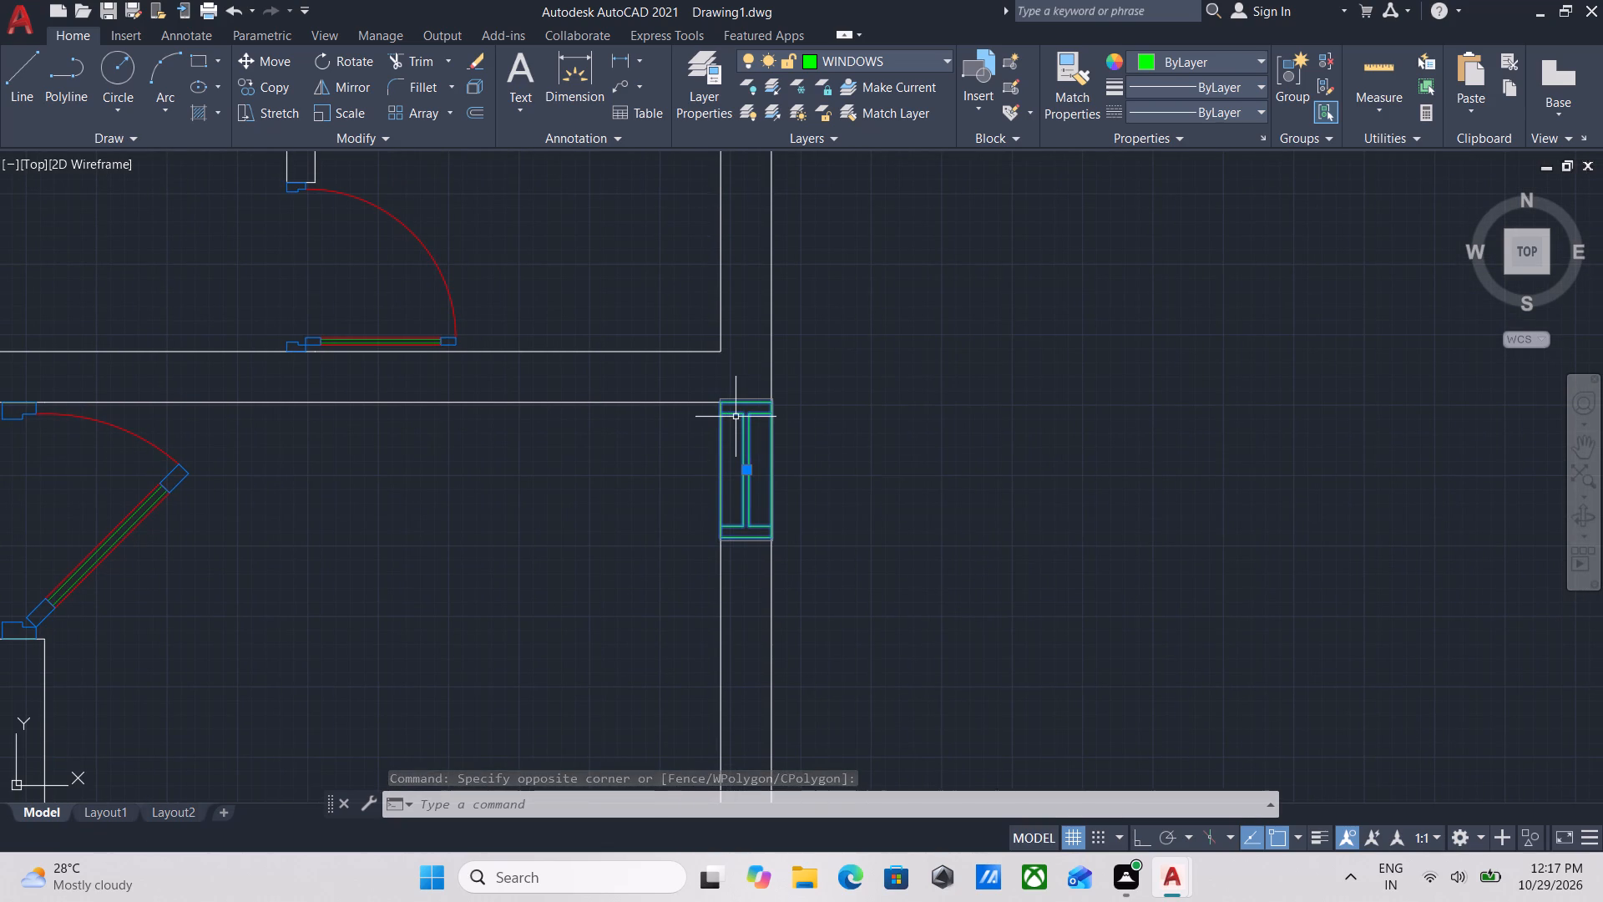
{"action": "type", "text": "CO"}
{"action": "key", "text": "Return"}
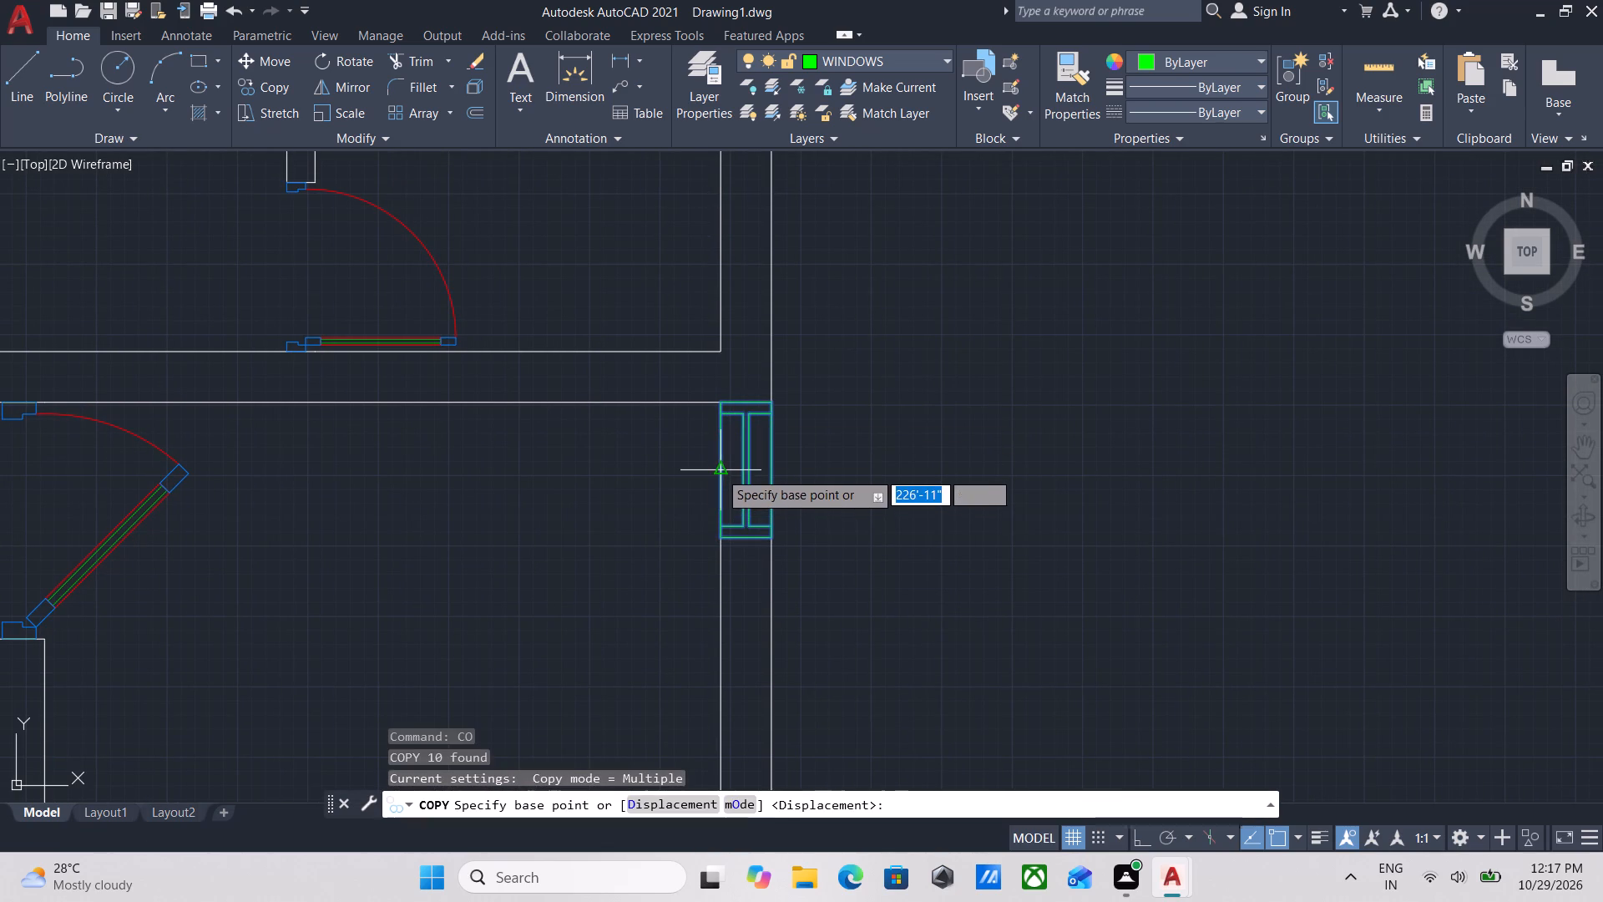
{"action": "left_click", "coordinate": [719, 471]}
{"action": "middle_click_drag", "start_coordinate": [719, 386], "coordinate": [705, 618]}
{"action": "scroll", "coordinate": [705, 618], "scroll_direction": "up", "scroll_amount": 1}
{"action": "middle_click_drag", "start_coordinate": [711, 398], "coordinate": [705, 569]}
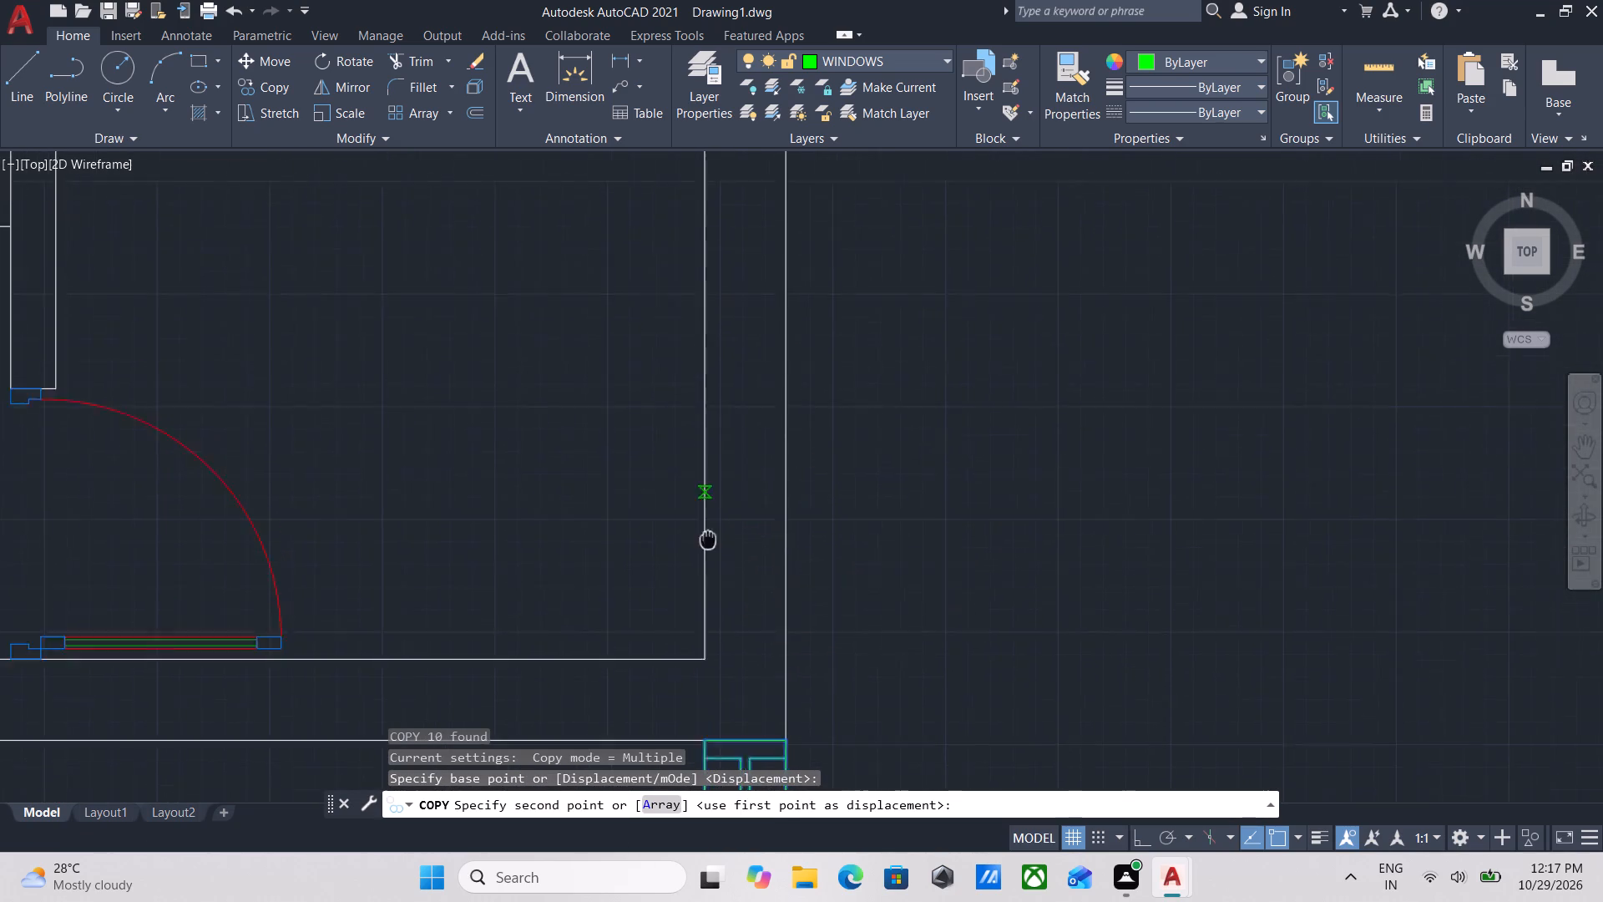
{"action": "middle_click_drag", "start_coordinate": [705, 569], "coordinate": [702, 611]}
{"action": "scroll", "coordinate": [694, 408], "scroll_direction": "down", "scroll_amount": 2}
{"action": "middle_click_drag", "start_coordinate": [694, 408], "coordinate": [677, 509]}
{"action": "scroll", "coordinate": [677, 509], "scroll_direction": "up", "scroll_amount": 1}
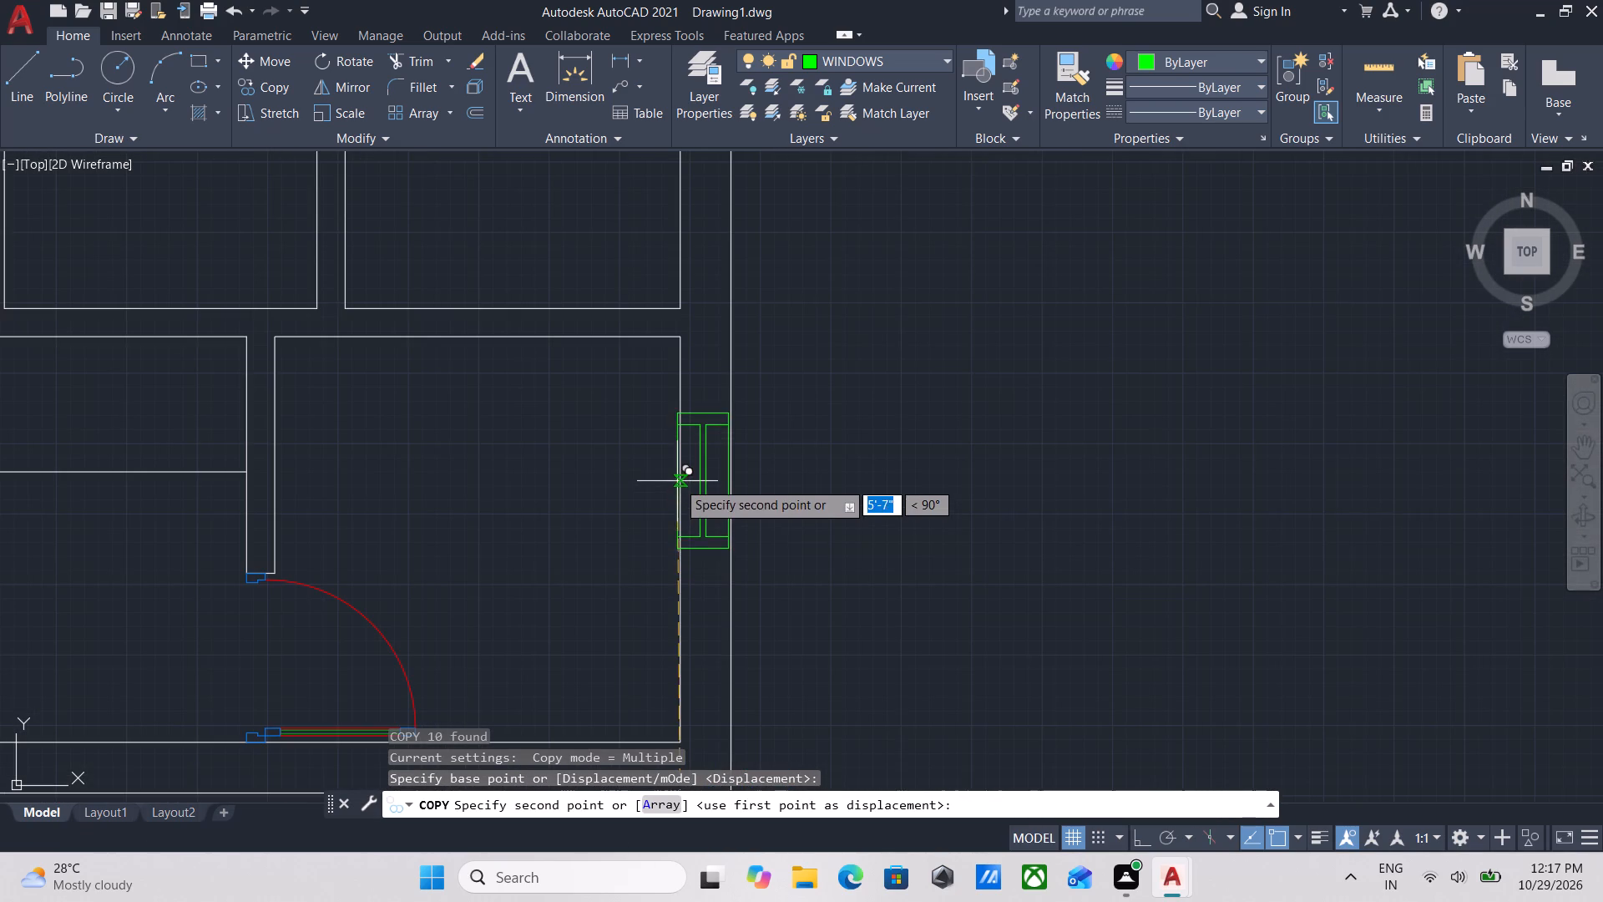
{"action": "left_click", "coordinate": [684, 535]}
Place another copy in the east outer wall of the L-shaped room farther north, about 12' above the source window.
{"action": "middle_click_drag", "start_coordinate": [683, 535], "coordinate": [688, 702]}
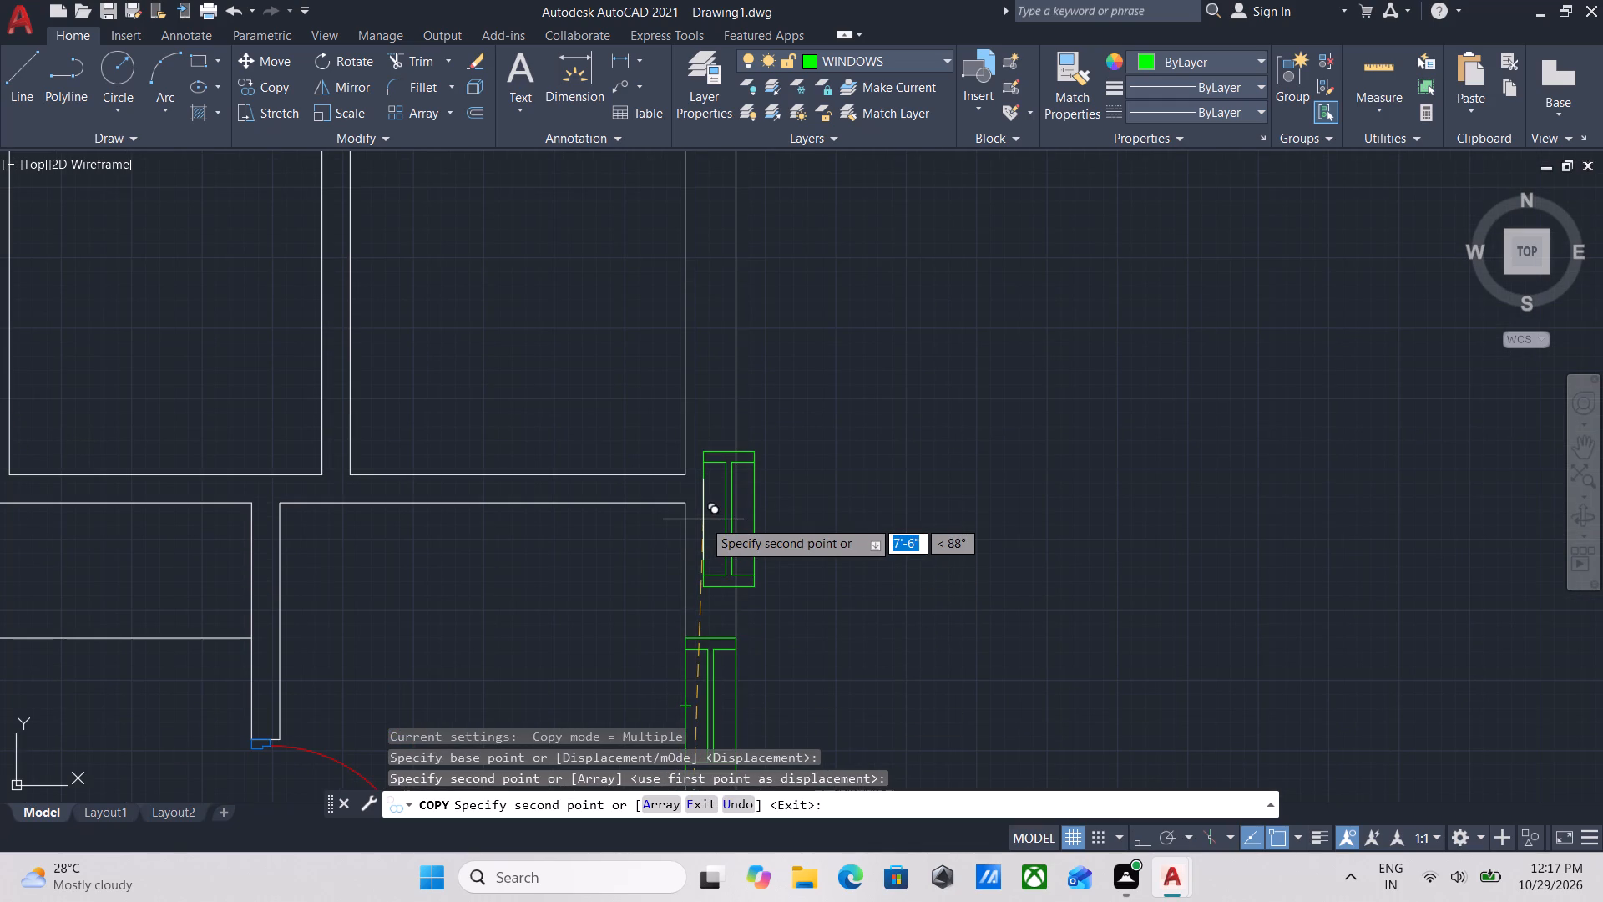
{"action": "scroll", "coordinate": [710, 463], "scroll_direction": "down", "scroll_amount": 1}
{"action": "middle_click_drag", "start_coordinate": [710, 463], "coordinate": [705, 583]}
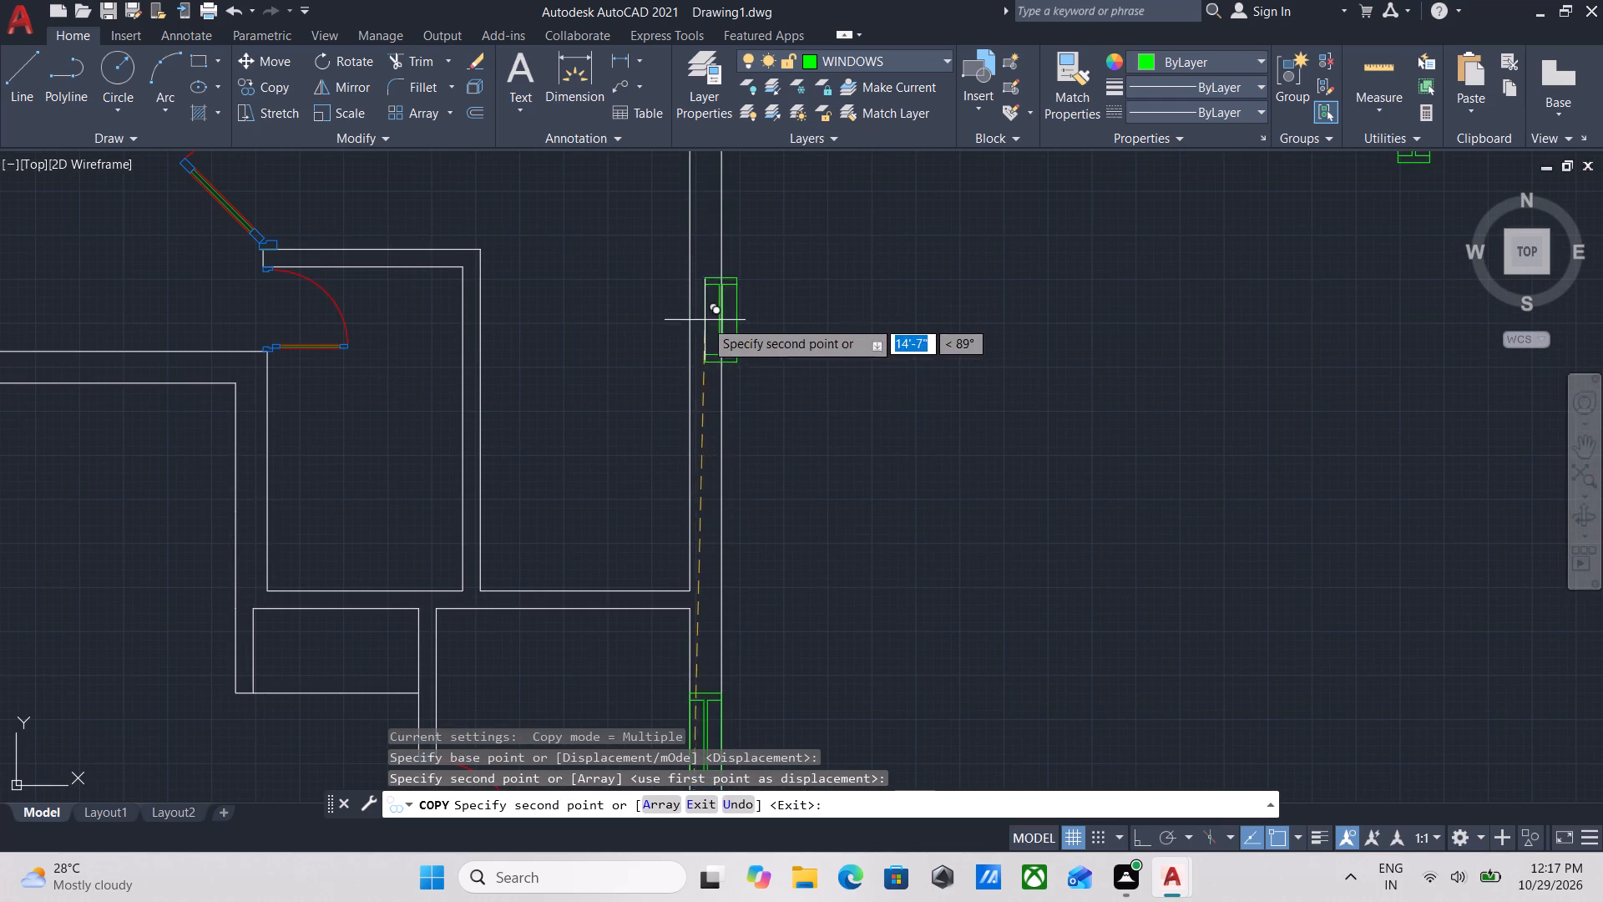
{"action": "scroll", "coordinate": [689, 447], "scroll_direction": "down", "scroll_amount": 2}
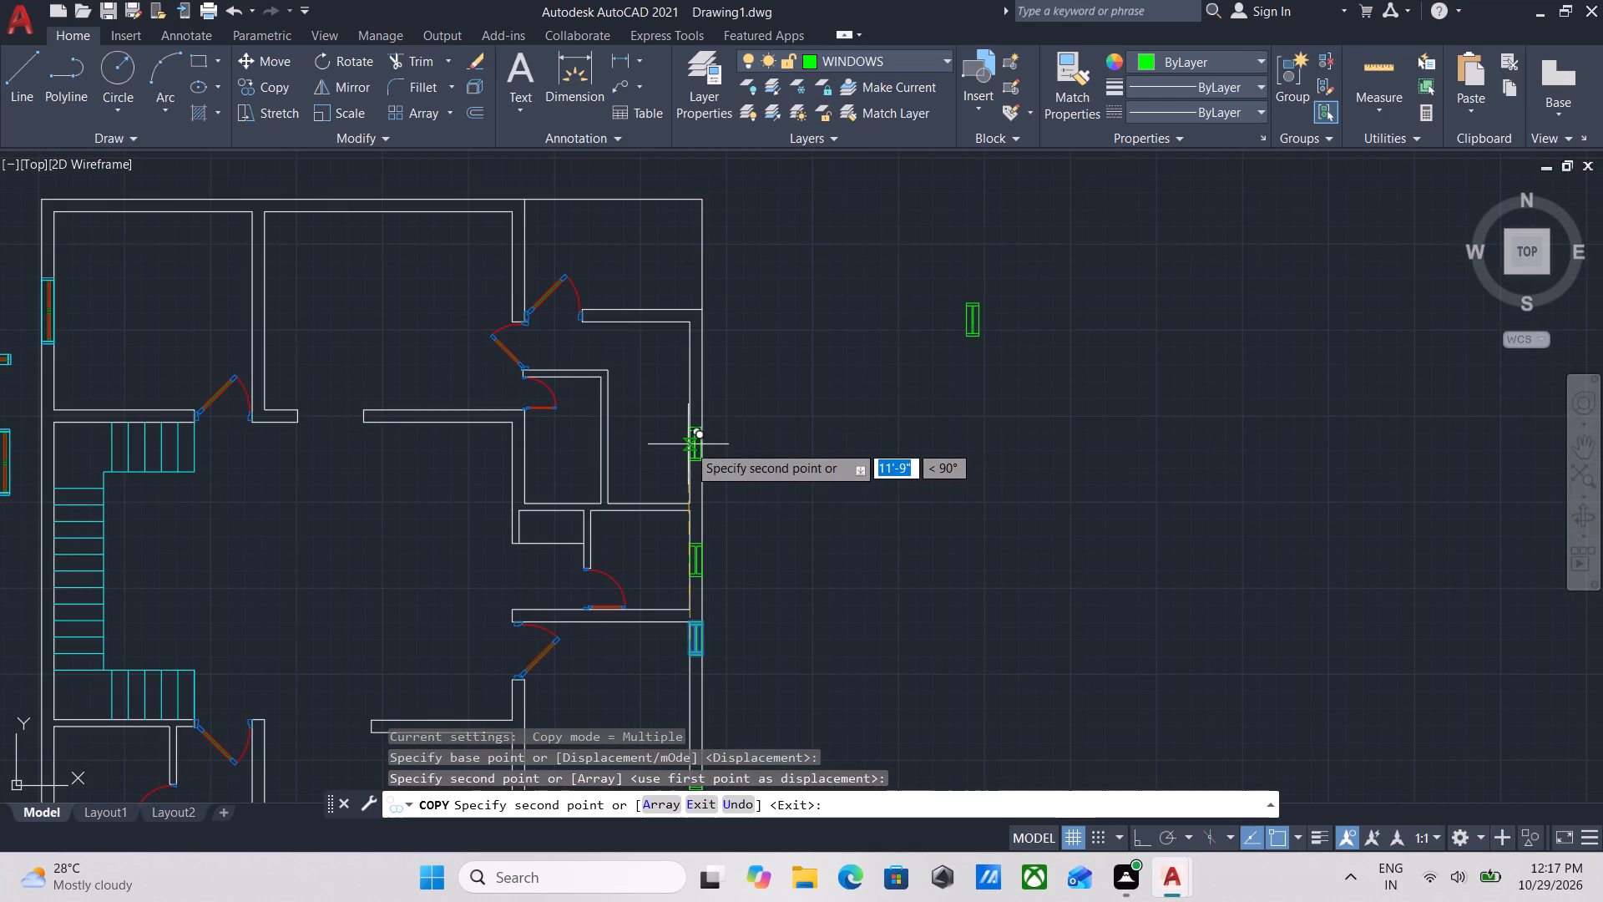
{"action": "scroll", "coordinate": [688, 440], "scroll_direction": "up", "scroll_amount": 2}
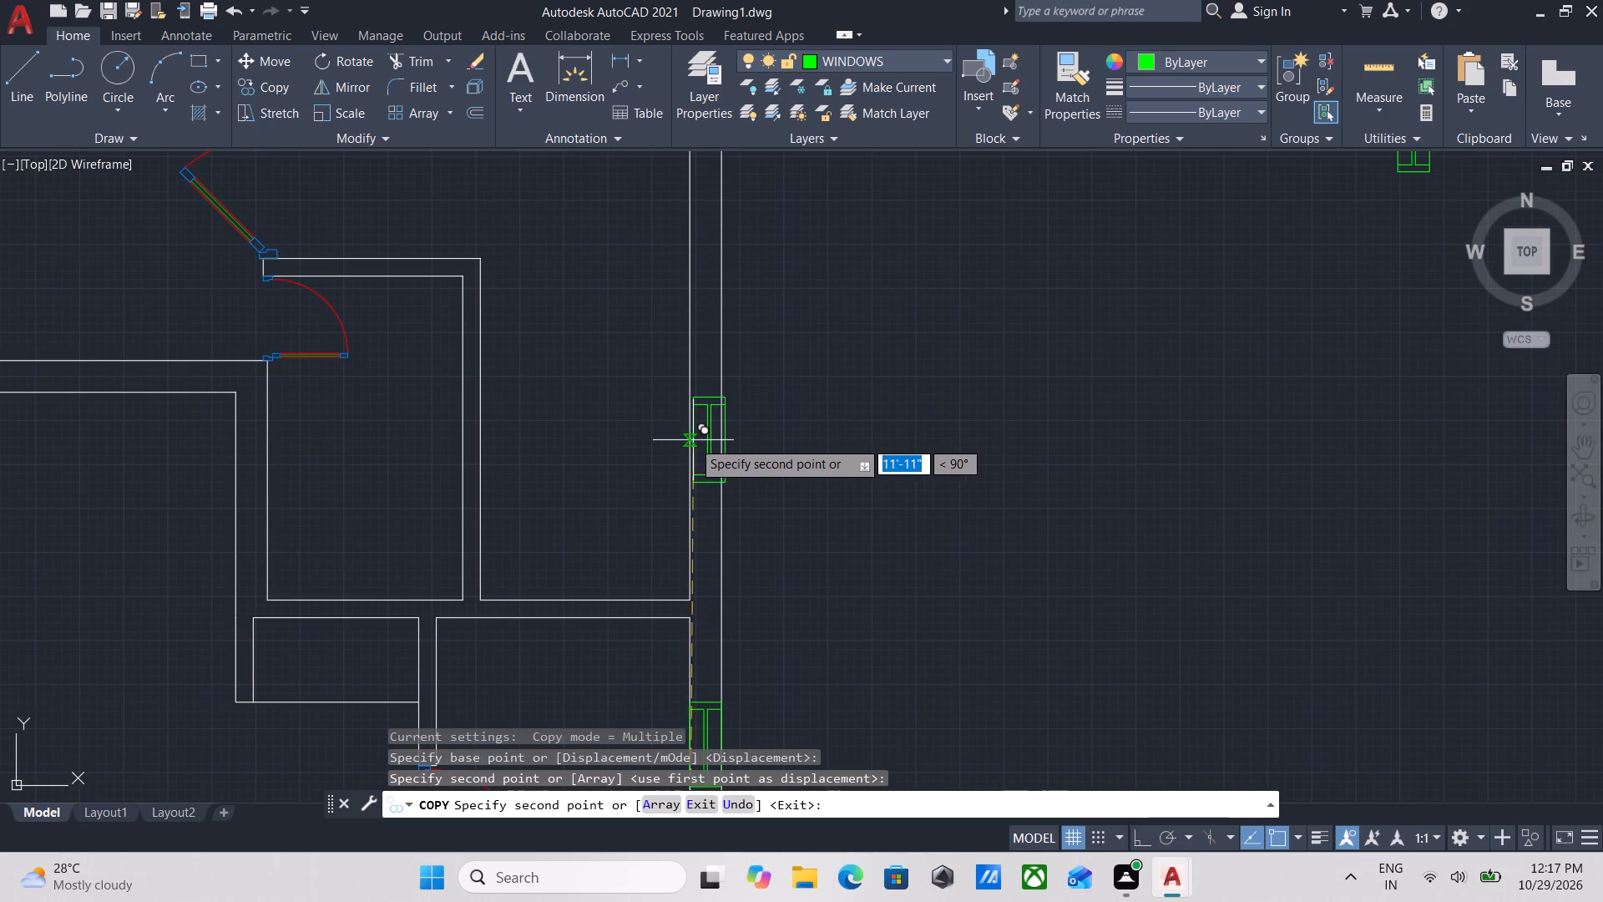
{"action": "left_click", "coordinate": [687, 436]}
{"action": "scroll", "coordinate": [732, 418], "scroll_direction": "down", "scroll_amount": 3}
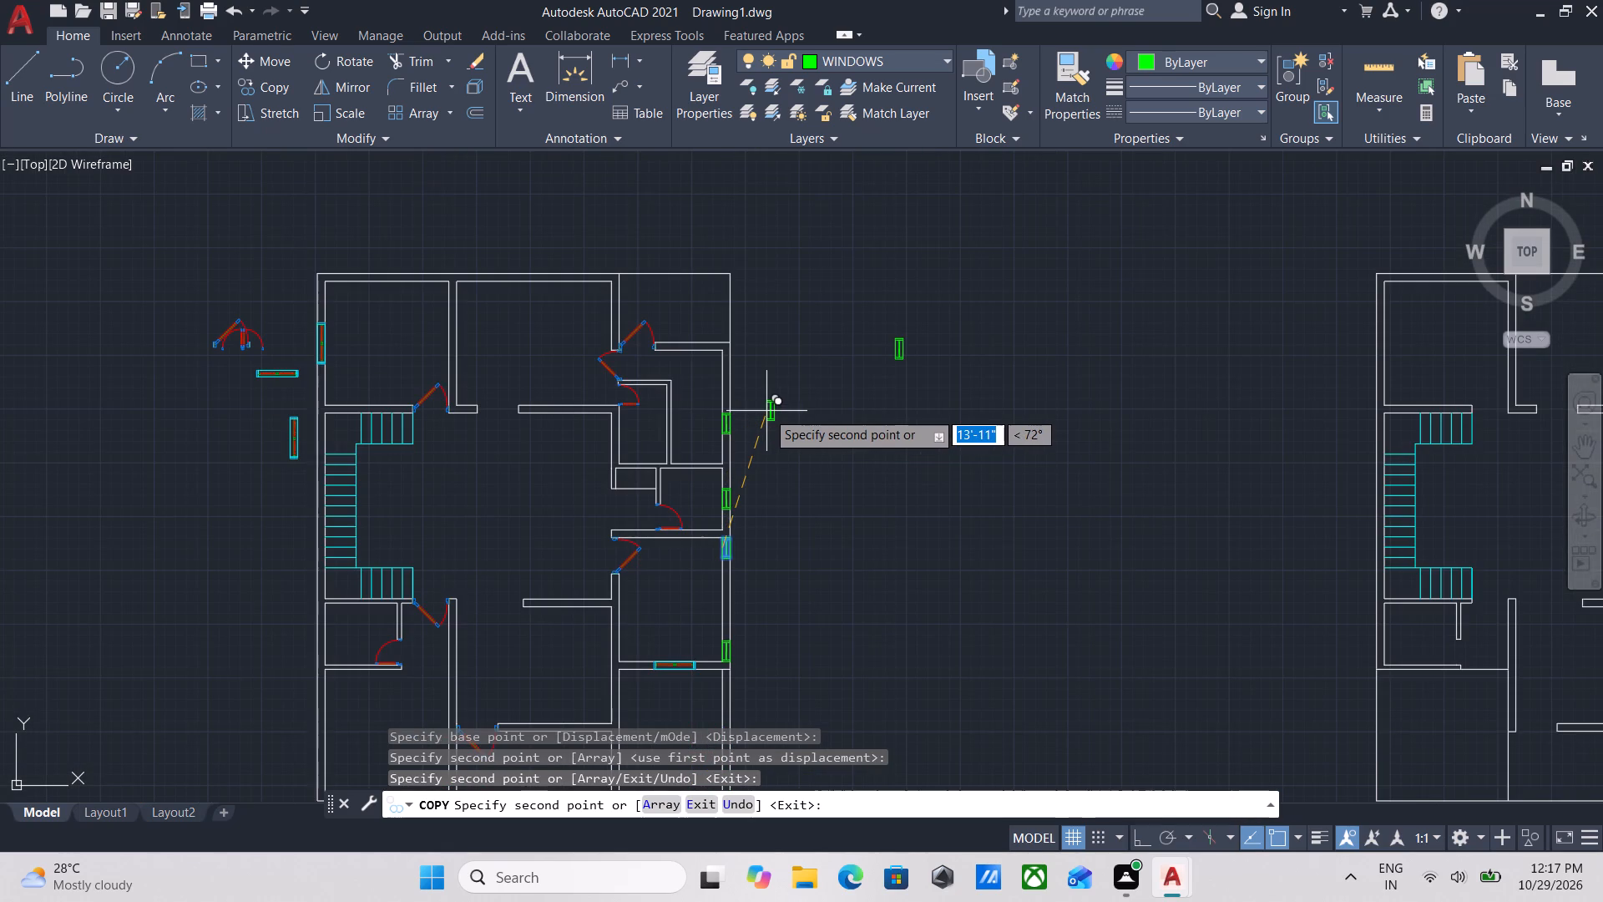
{"action": "key", "text": "Escape"}
Mirror the L-shaped room's west door about a vertical line with Ortho on, keeping the original door.
{"action": "scroll", "coordinate": [710, 391], "scroll_direction": "up", "scroll_amount": 1}
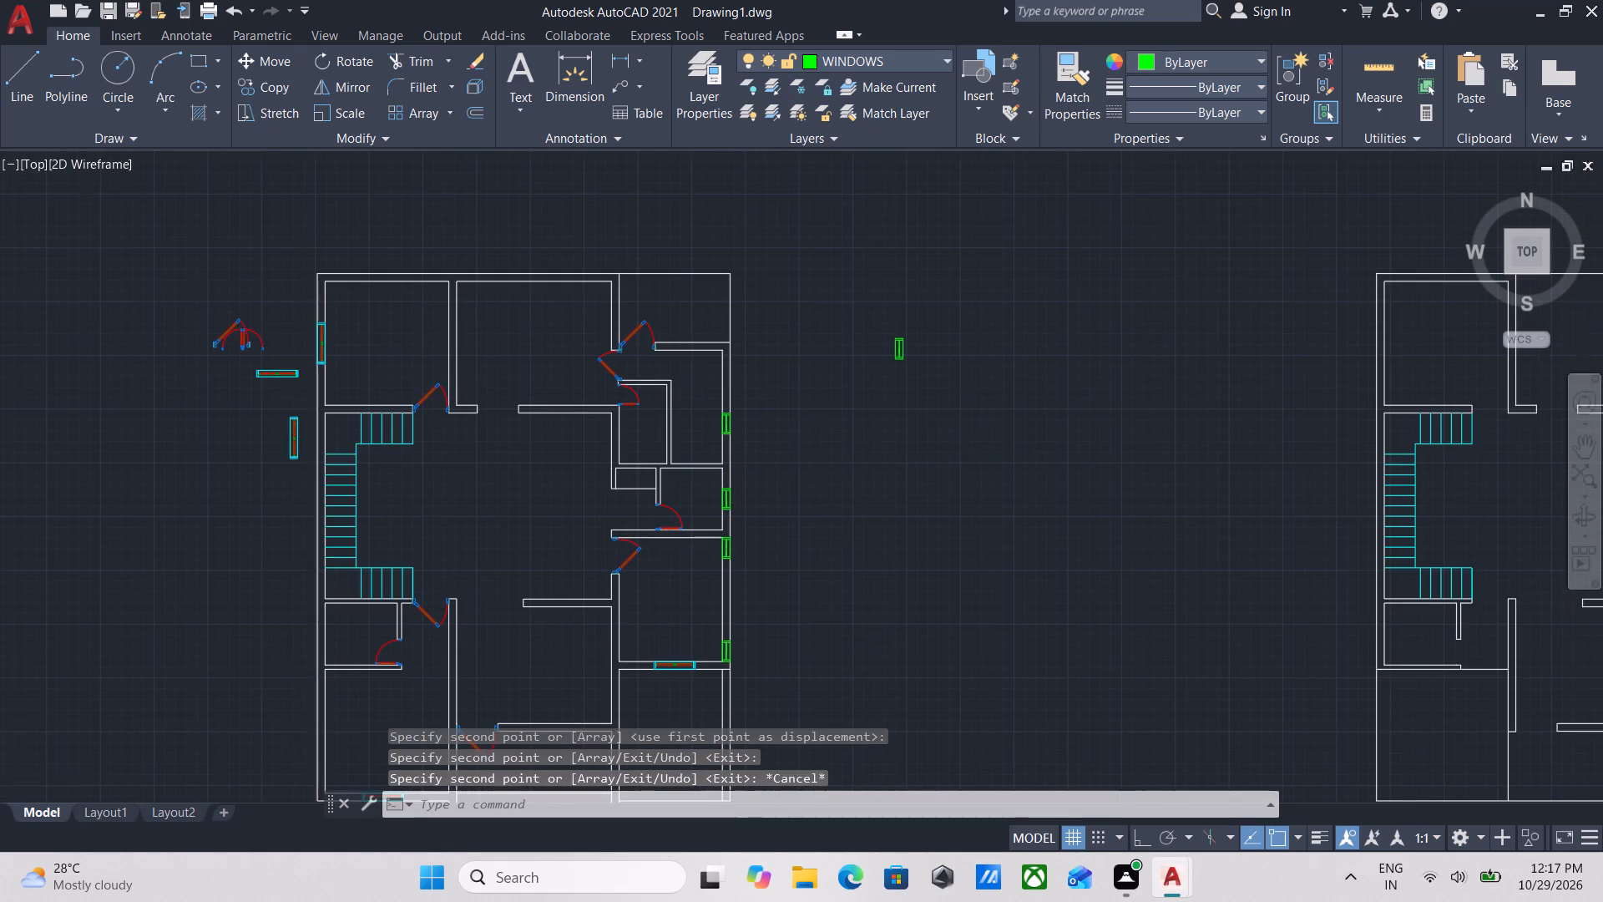
{"action": "scroll", "coordinate": [710, 391], "scroll_direction": "up", "scroll_amount": 1}
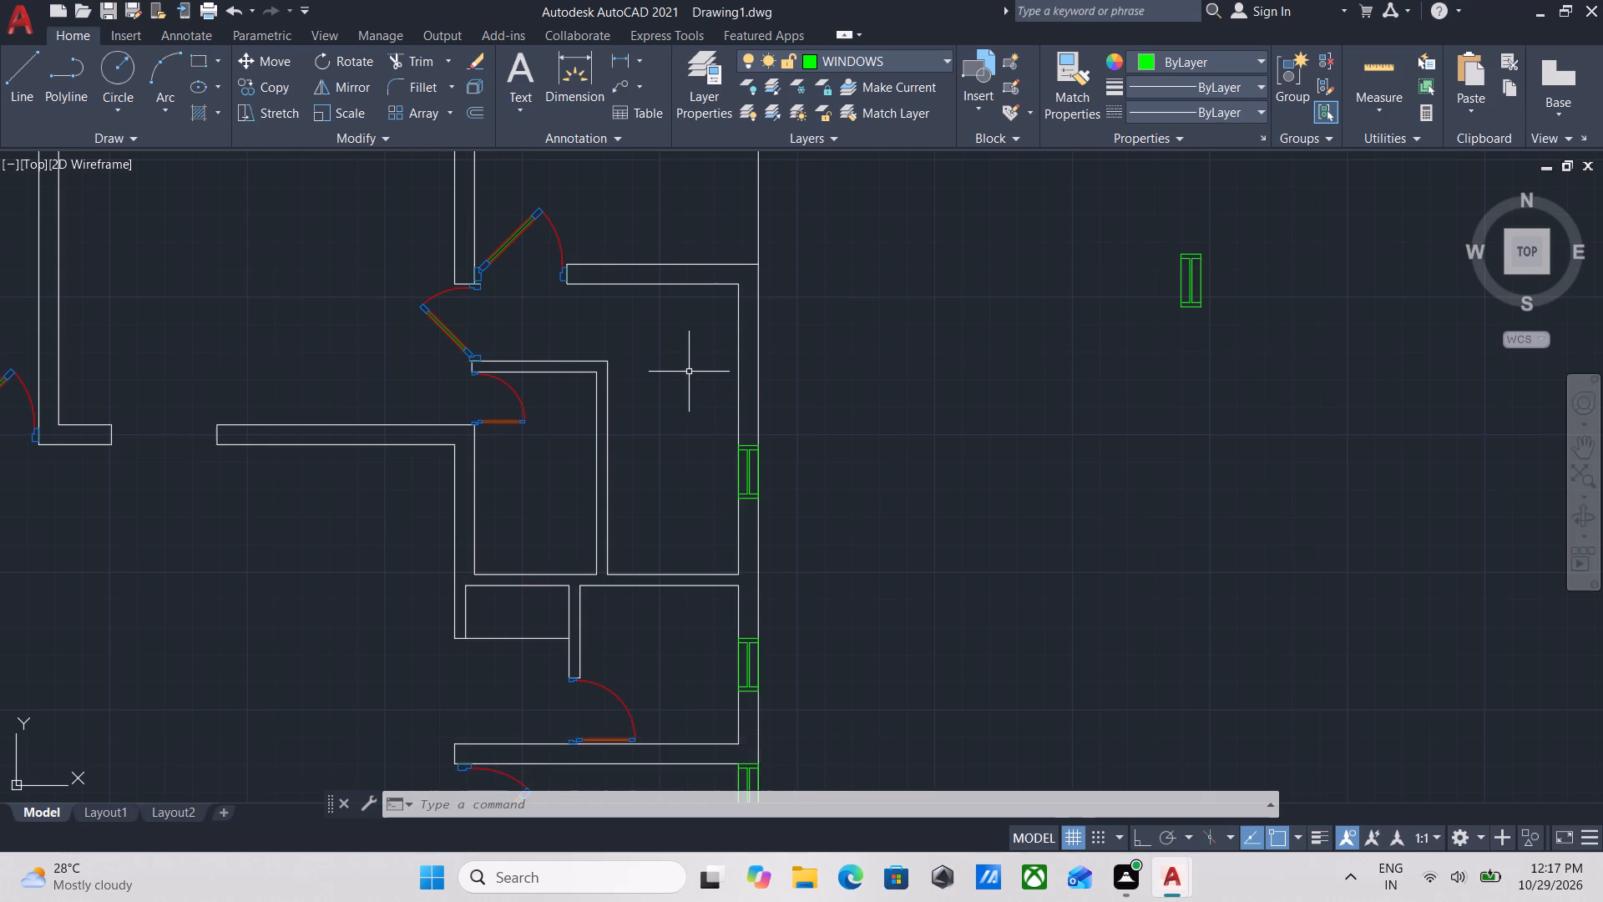
{"action": "scroll", "coordinate": [580, 320], "scroll_direction": "up", "scroll_amount": 1}
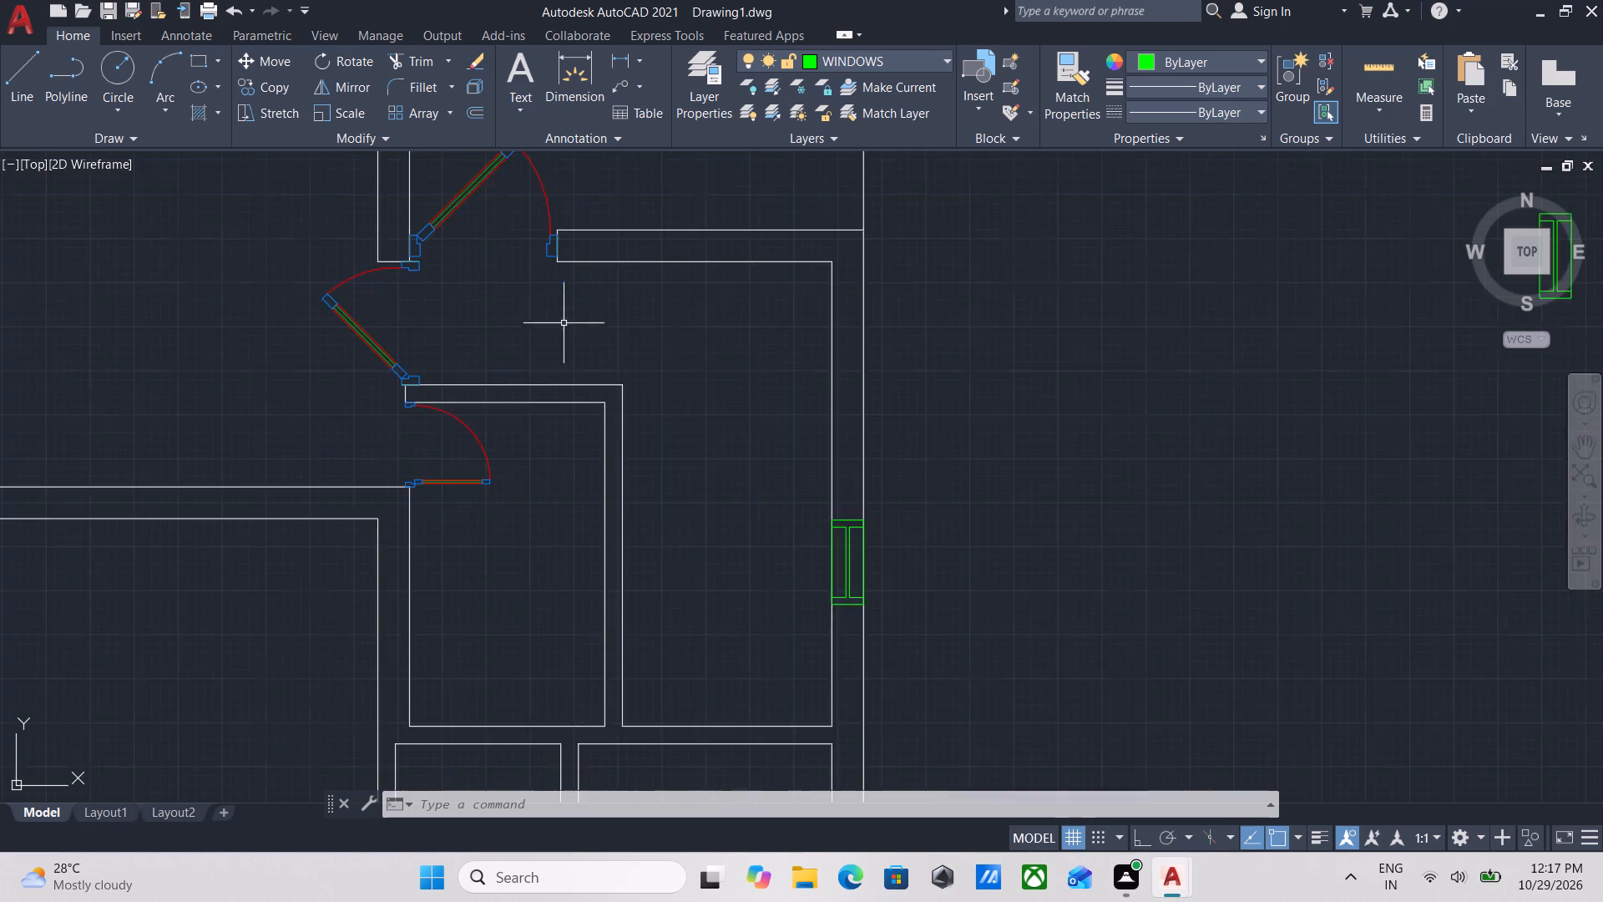
{"action": "scroll", "coordinate": [554, 325], "scroll_direction": "up", "scroll_amount": 1}
{"action": "middle_click_drag", "start_coordinate": [533, 327], "coordinate": [585, 393]}
{"action": "left_click", "coordinate": [373, 397]}
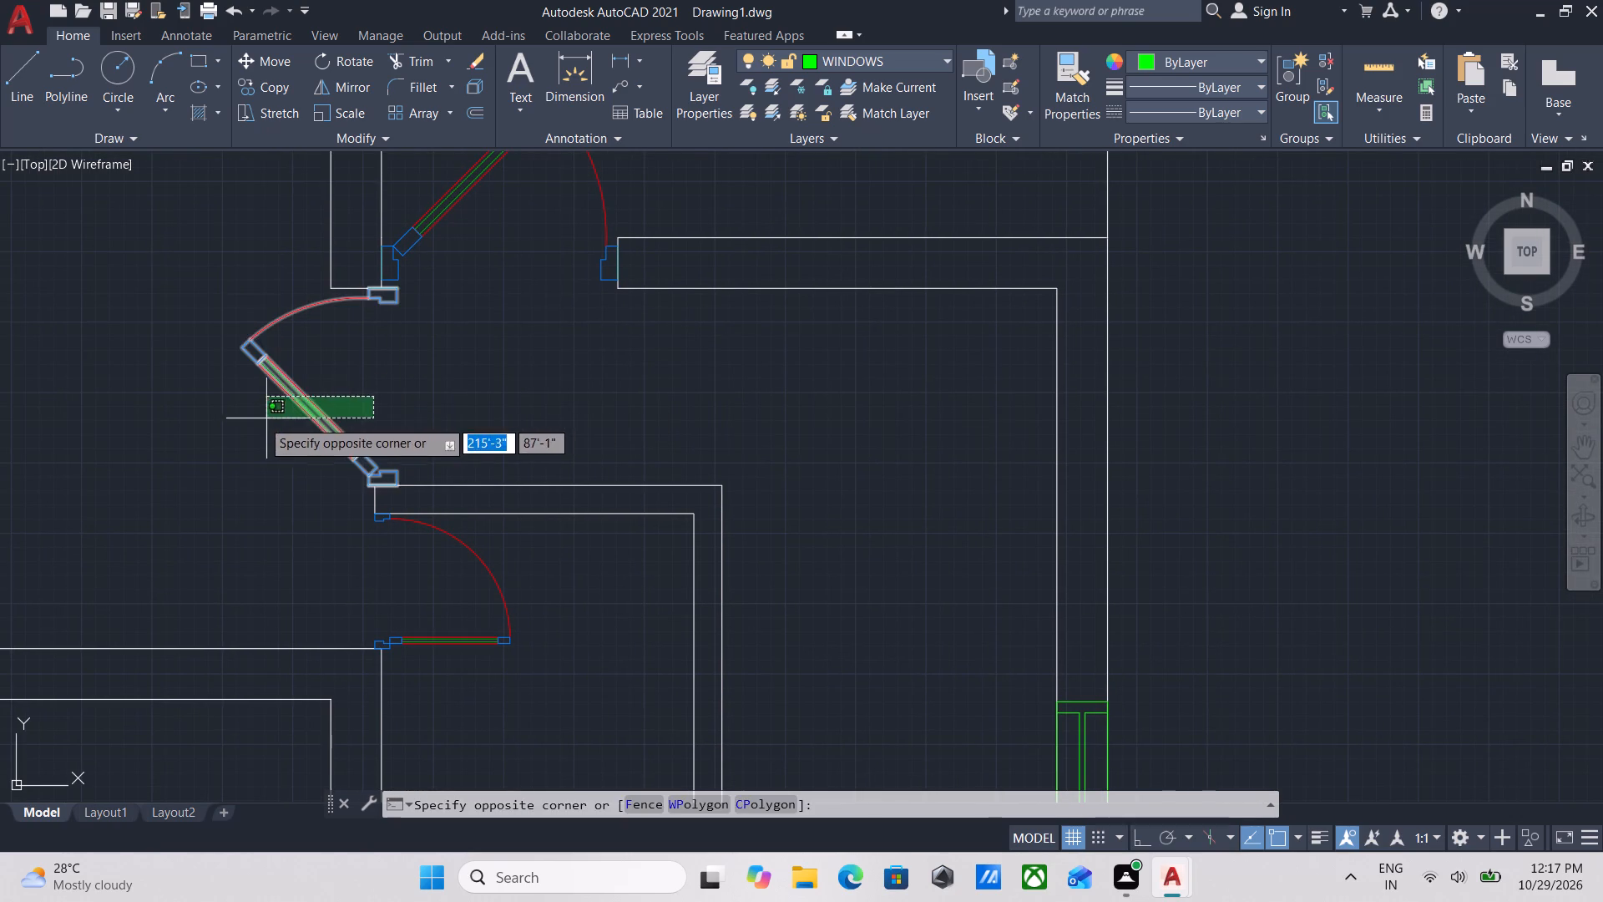
{"action": "left_click", "coordinate": [260, 420]}
{"action": "middle_click_drag", "start_coordinate": [453, 423], "coordinate": [548, 433]}
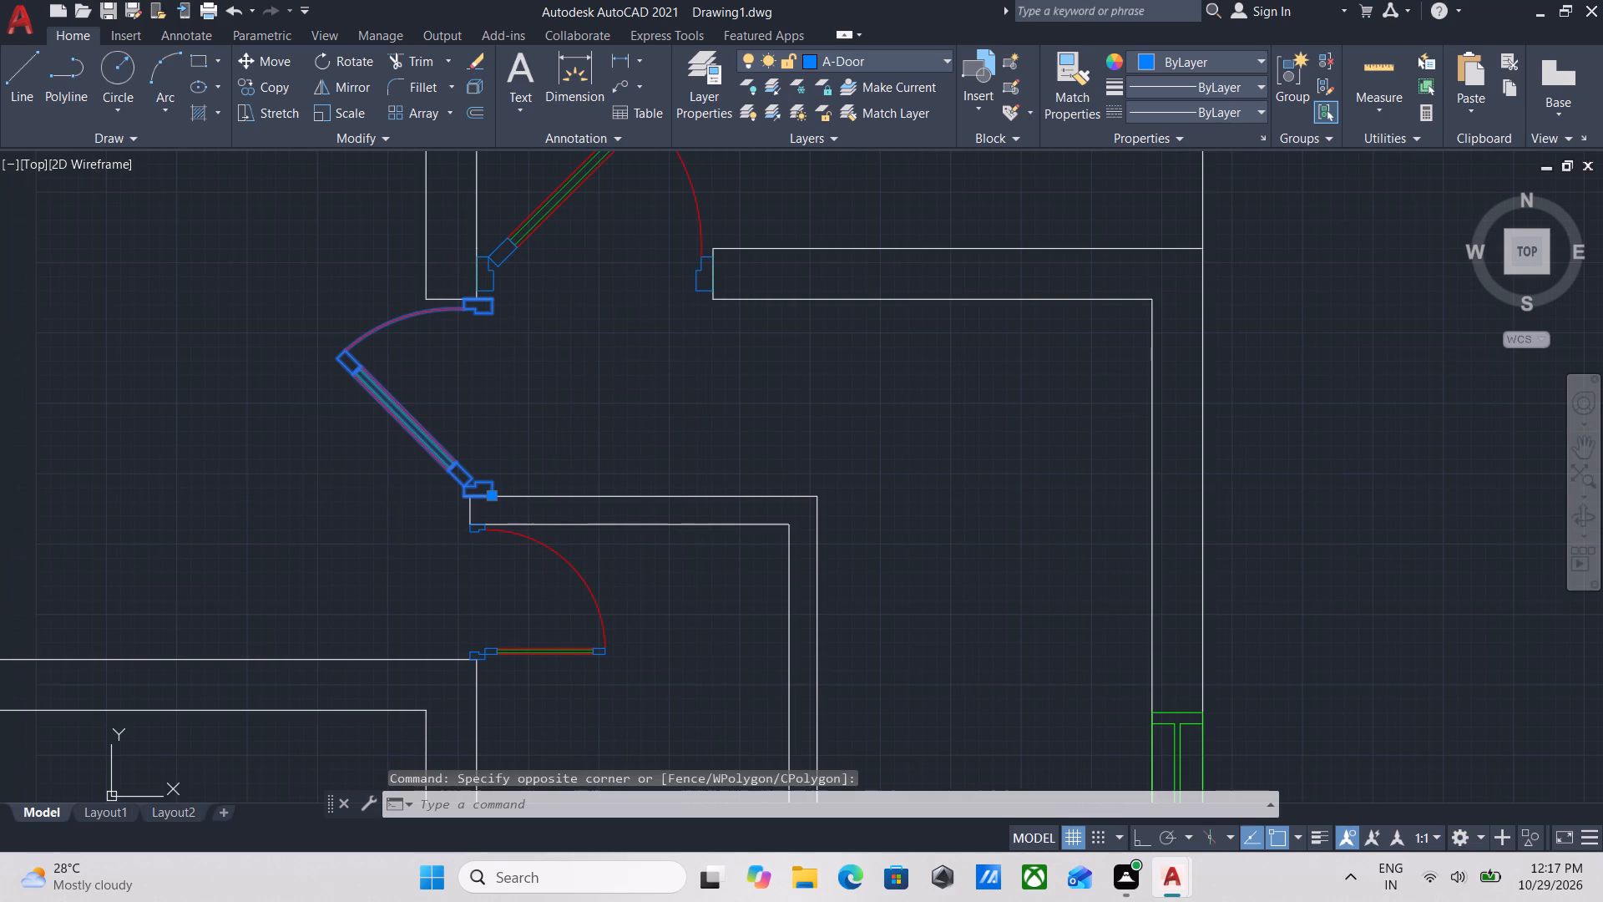
{"action": "type", "text": "MI"}
{"action": "key", "text": "Return"}
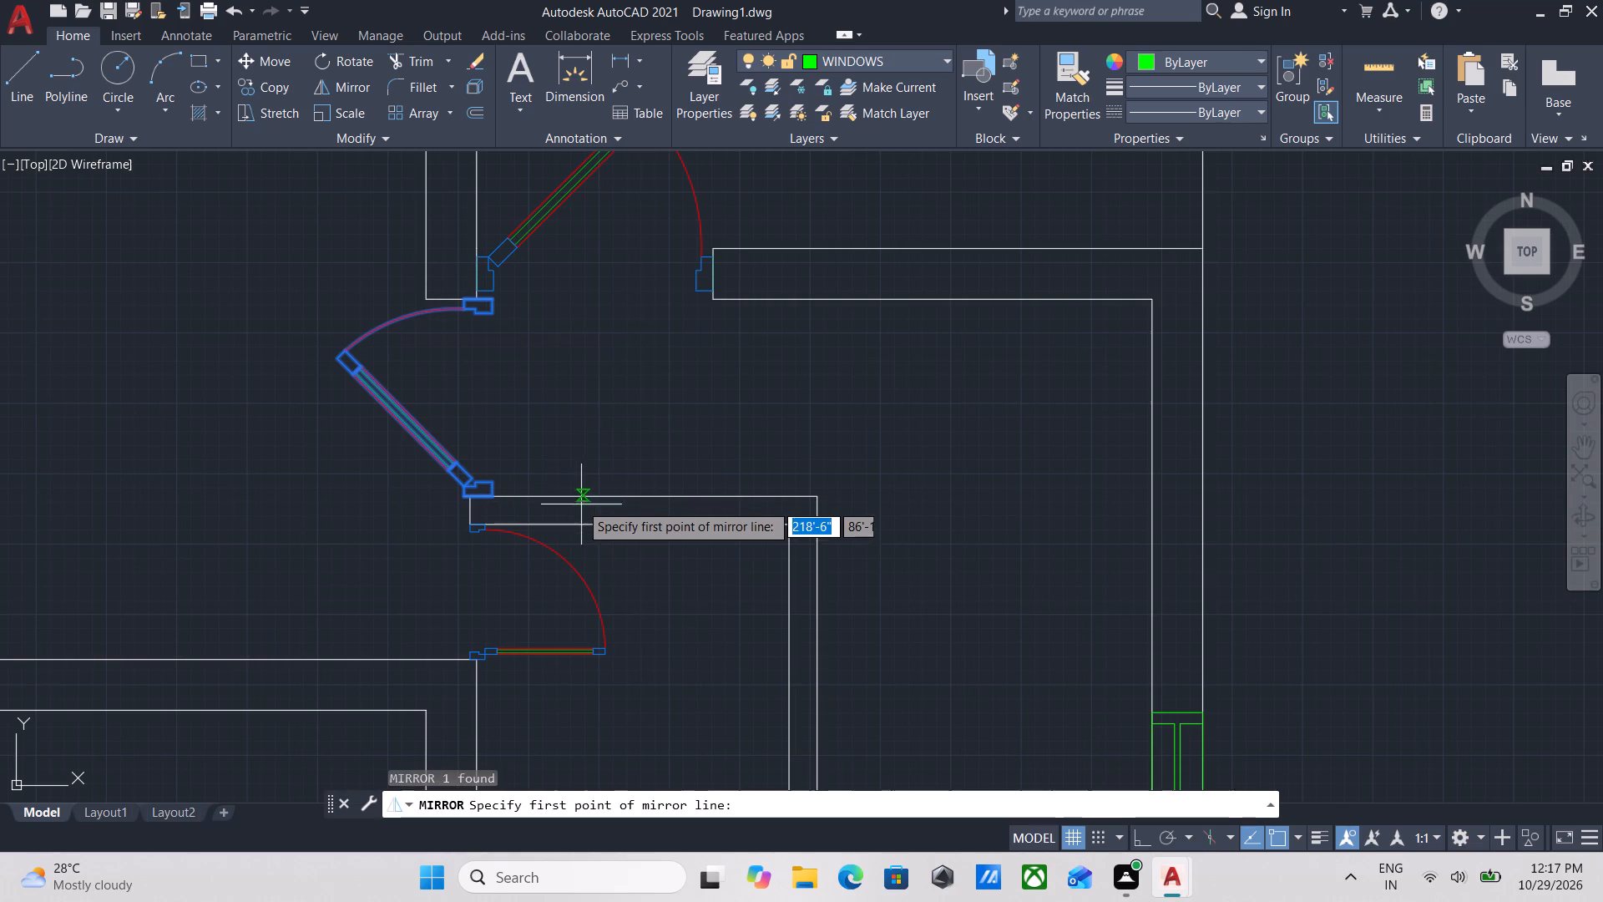
{"action": "left_click", "coordinate": [567, 500]}
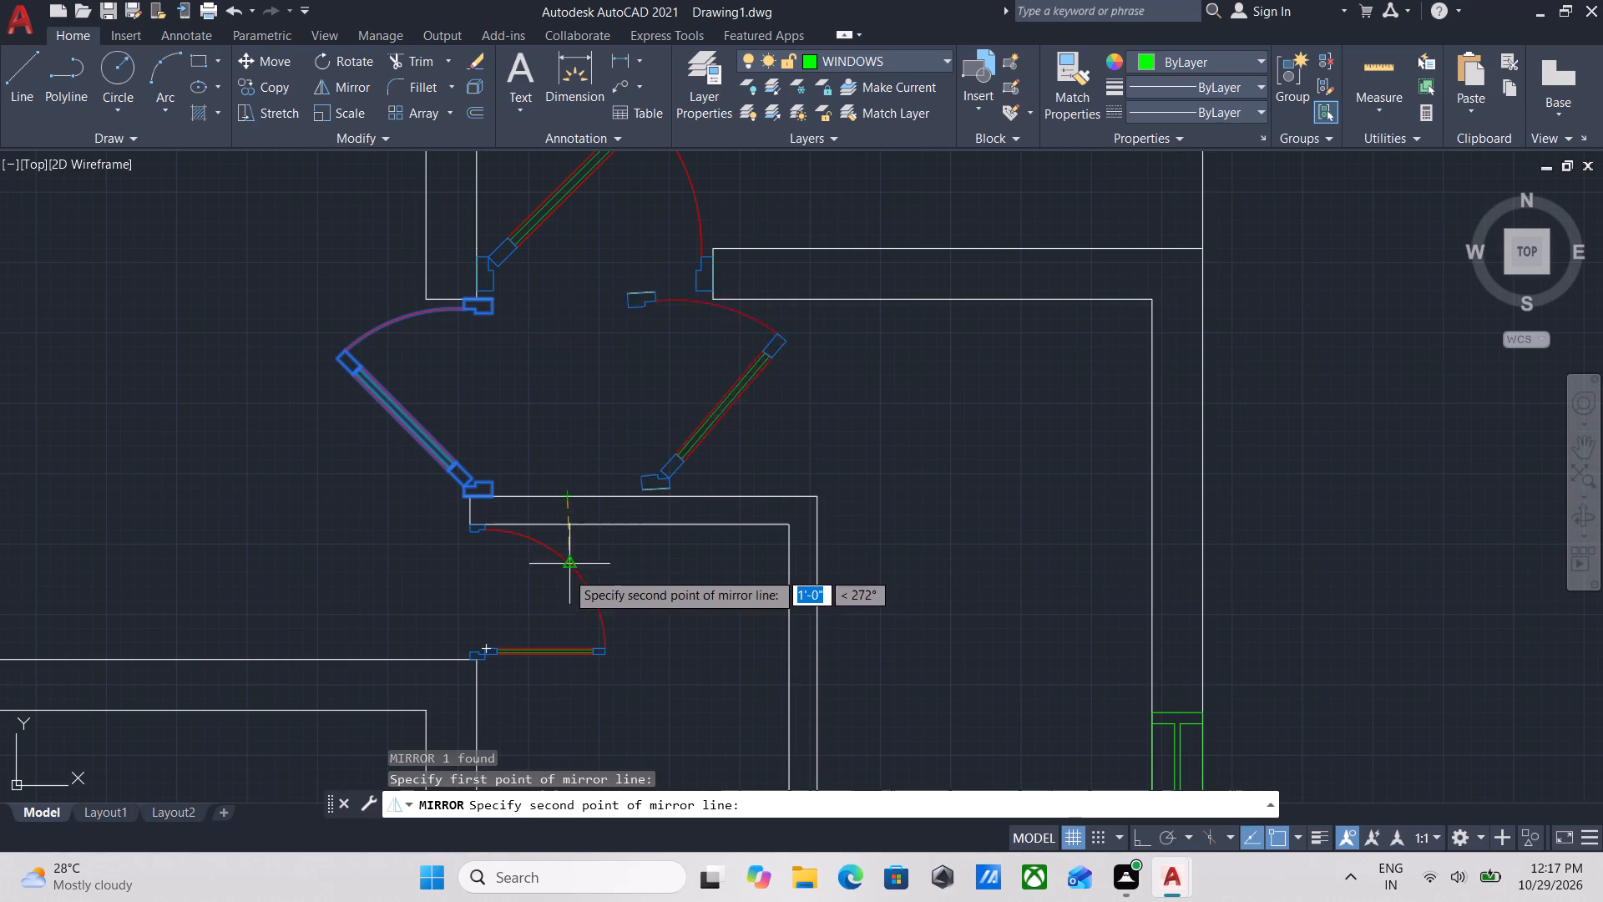
{"action": "key", "text": "F8"}
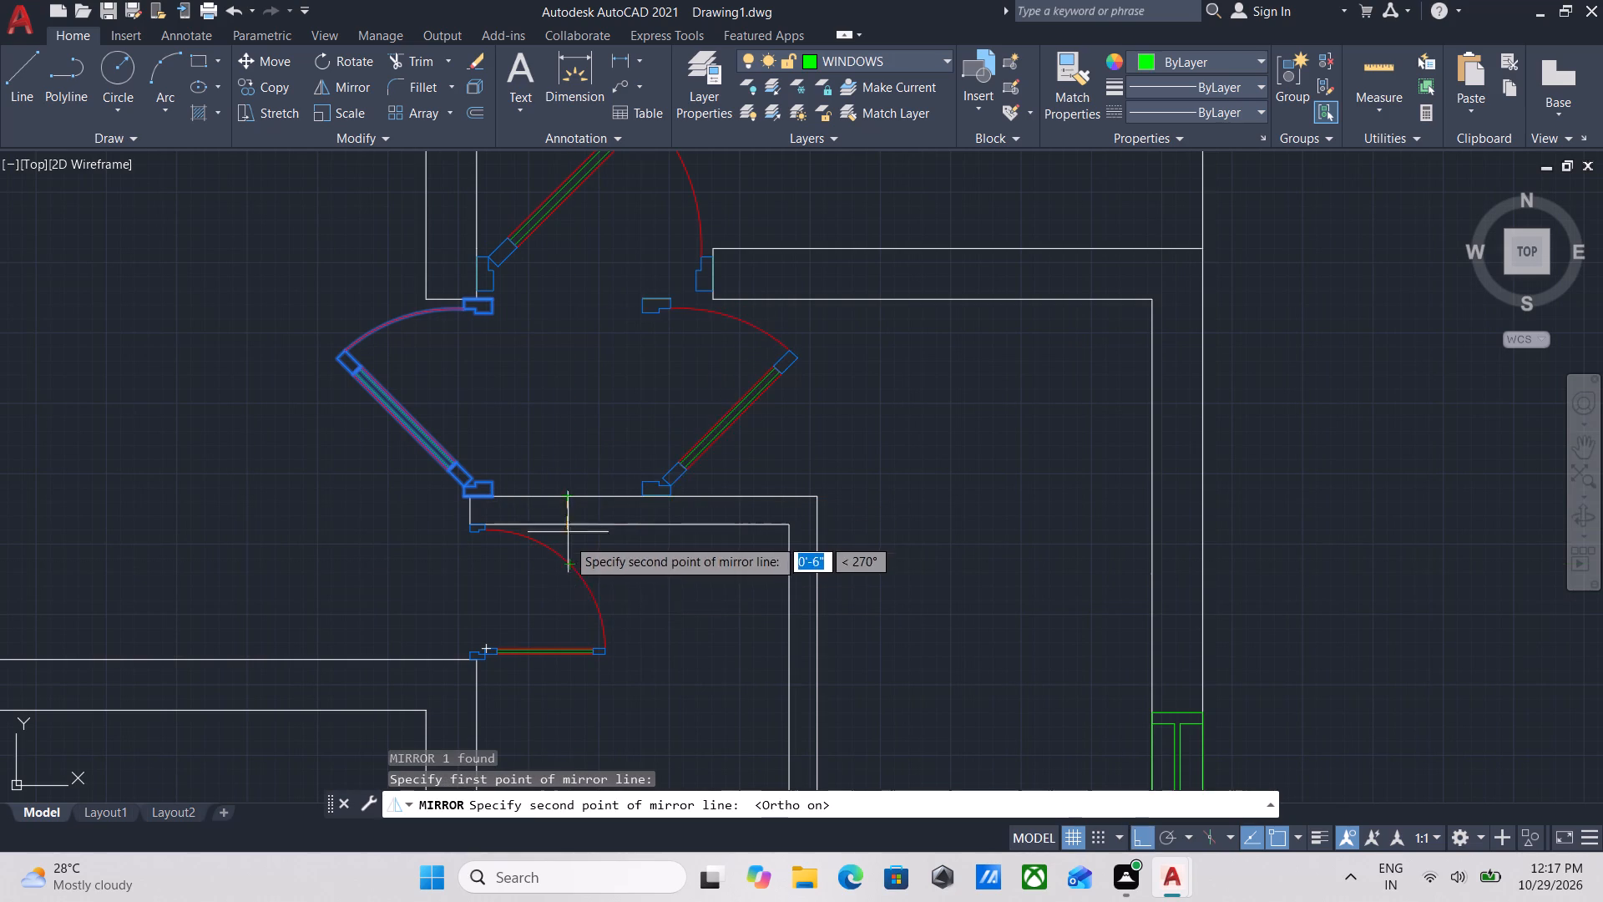
{"action": "left_click", "coordinate": [538, 621]}
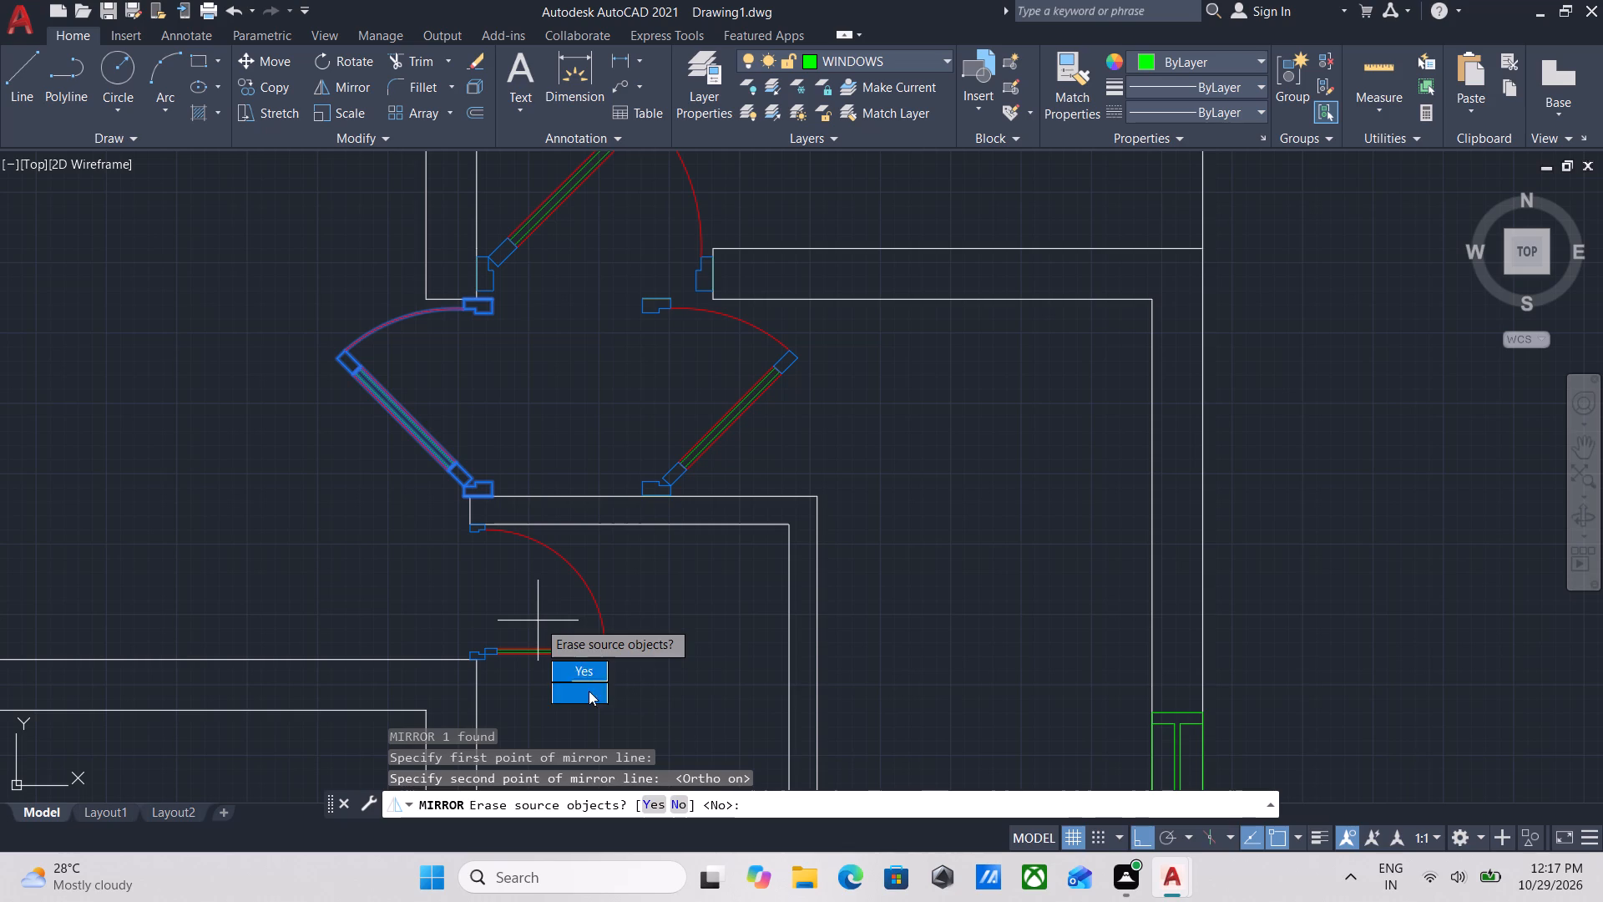
{"action": "left_click_drag", "start_coordinate": [582, 693], "coordinate": [538, 621]}
Move the mirrored door about 1'-1" east by its north jamb's southwest corner, aligning it with the west end of the room's north wall.
{"action": "left_click", "coordinate": [830, 432]}
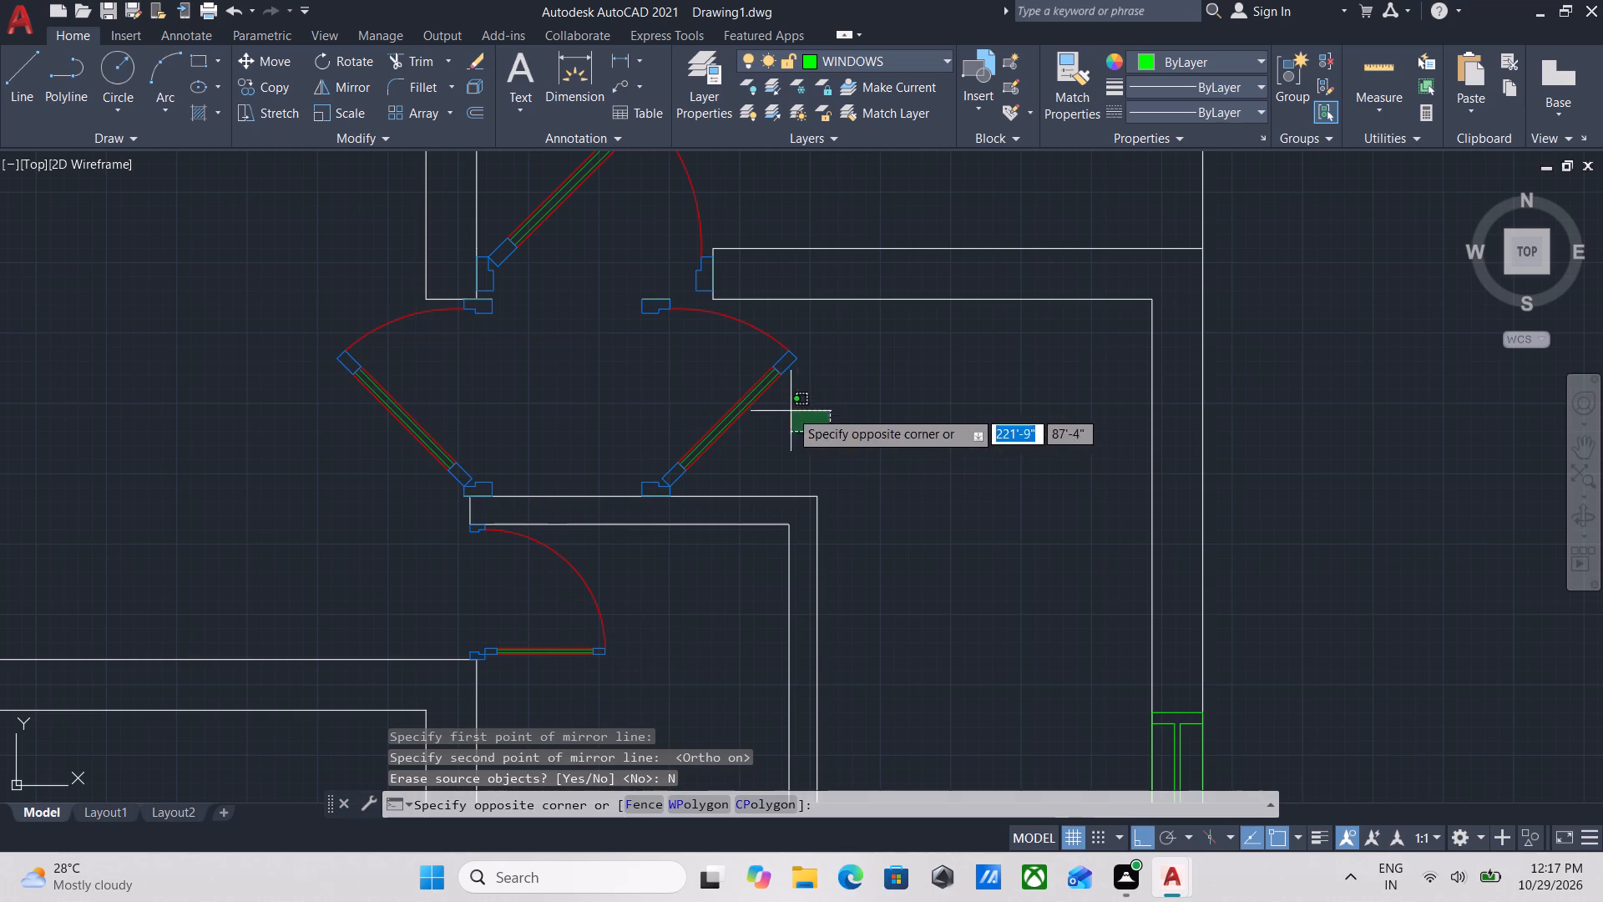
{"action": "left_click", "coordinate": [730, 372]}
{"action": "key", "text": "m"}
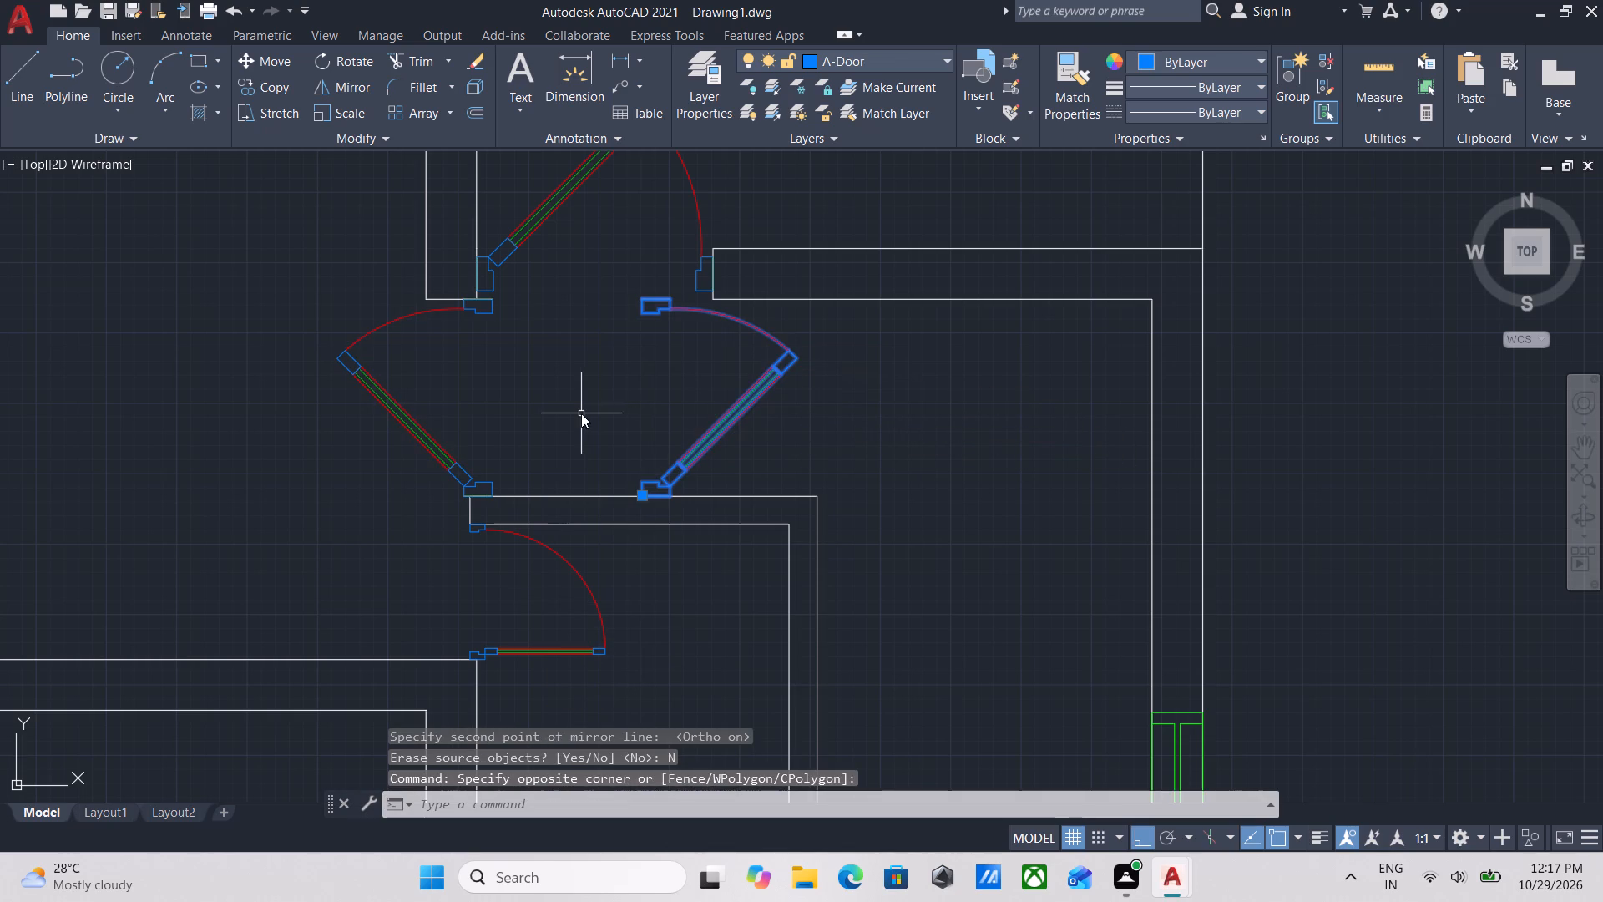
{"action": "key", "text": "Return"}
{"action": "scroll", "coordinate": [623, 482], "scroll_direction": "up", "scroll_amount": 2}
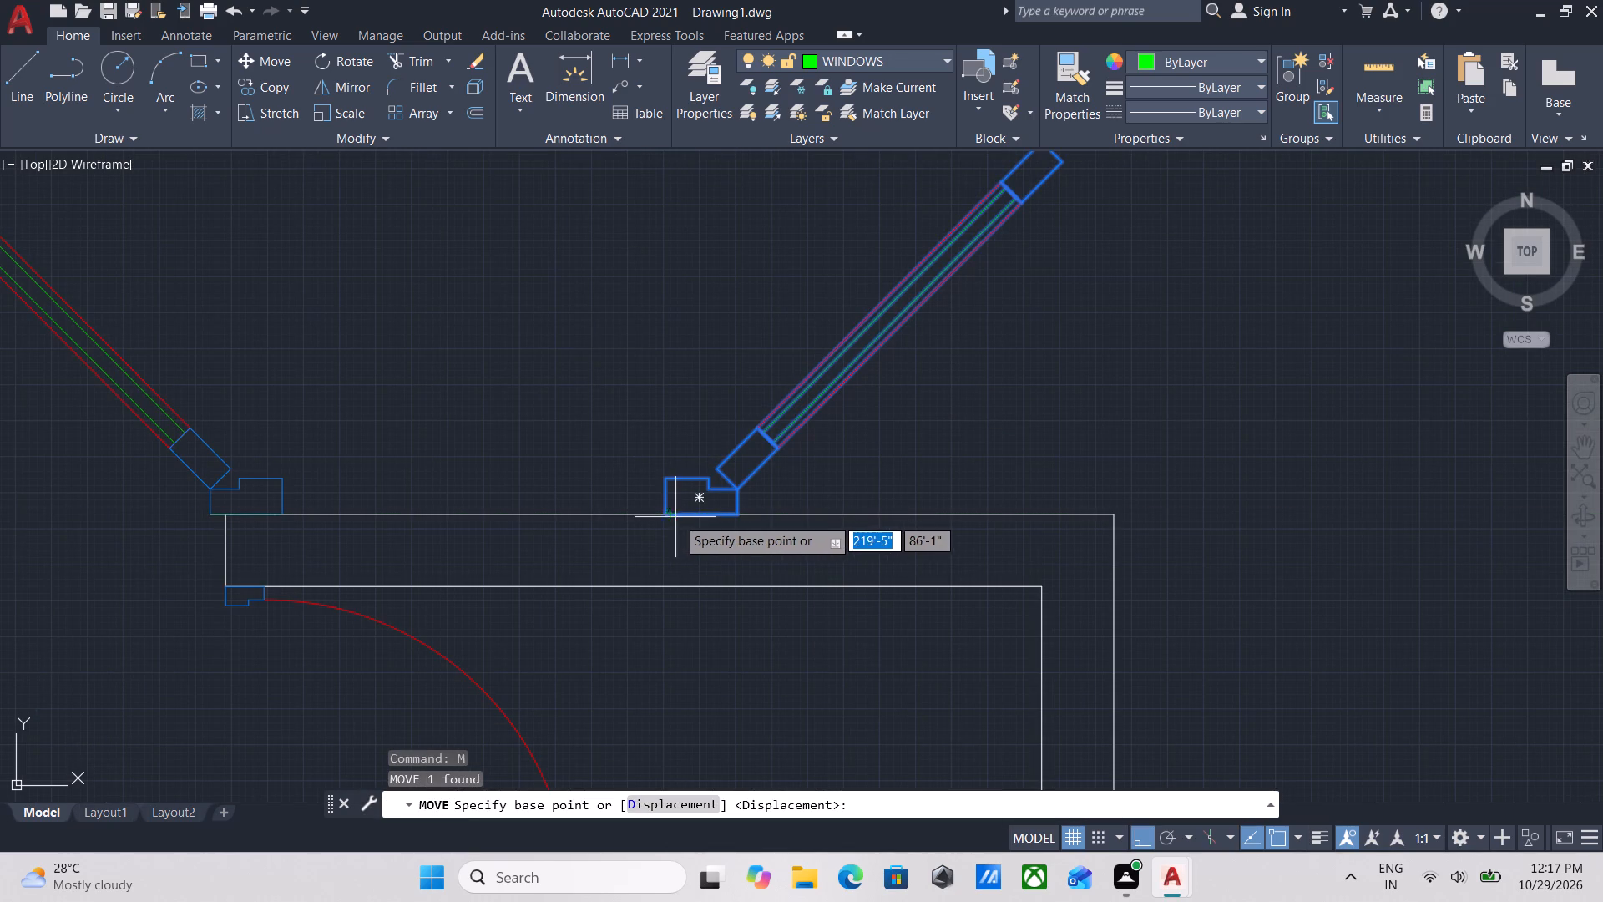
{"action": "middle_click_drag", "start_coordinate": [709, 472], "coordinate": [712, 713]}
{"action": "middle_click_drag", "start_coordinate": [696, 397], "coordinate": [697, 515]}
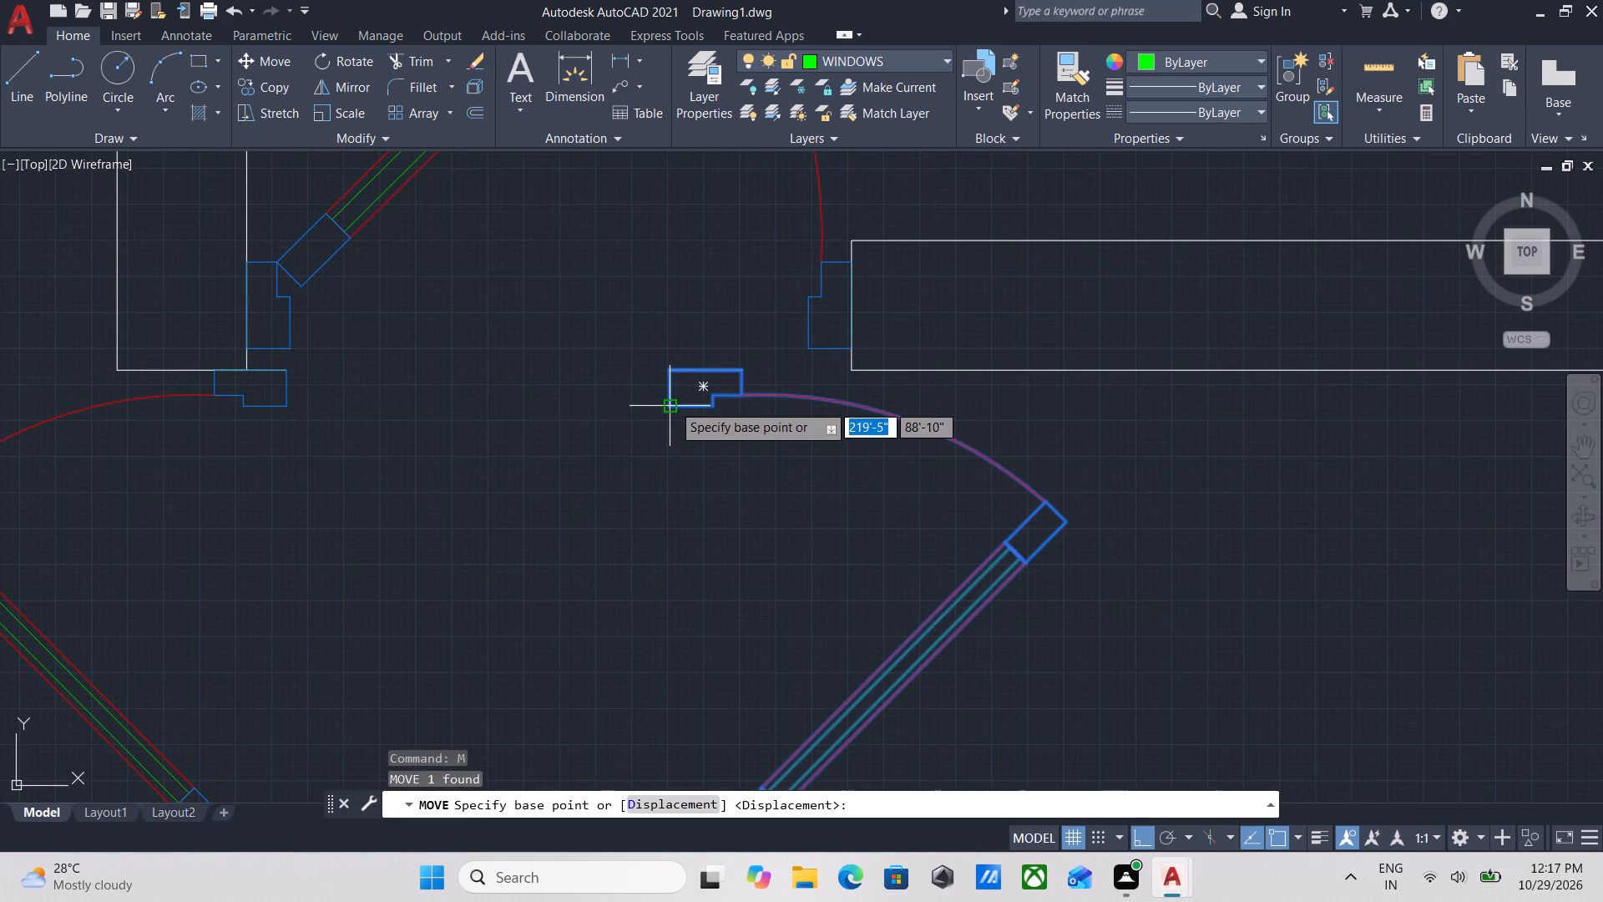
{"action": "left_click", "coordinate": [672, 403]}
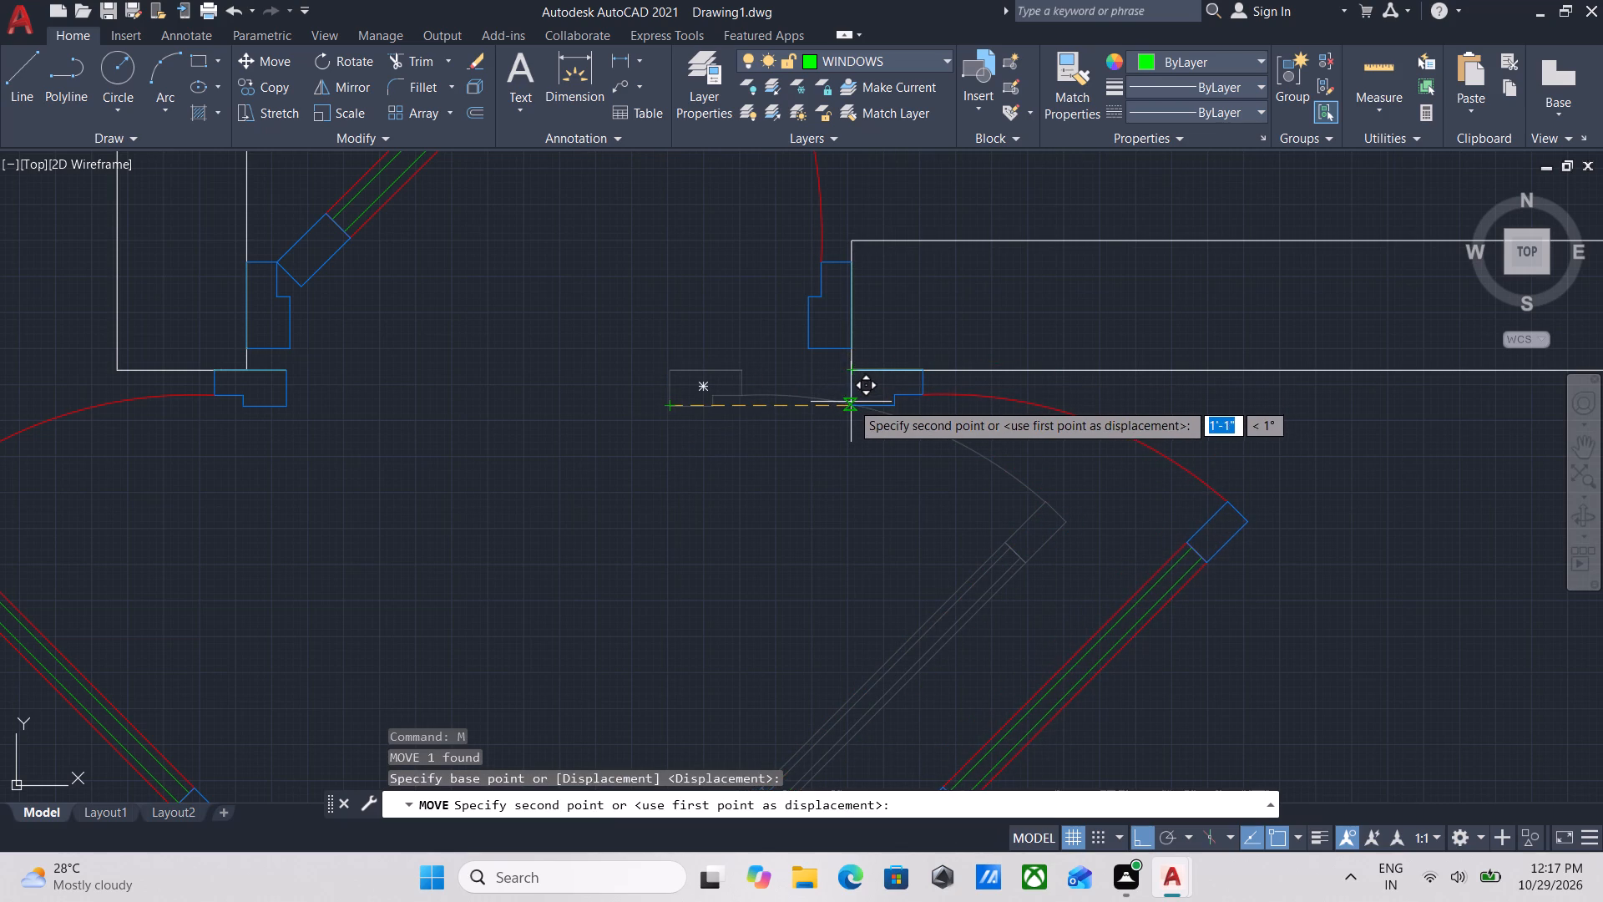
{"action": "left_click", "coordinate": [851, 402]}
{"action": "scroll", "coordinate": [905, 369], "scroll_direction": "up", "scroll_amount": 6}
{"action": "key", "text": "Escape"}
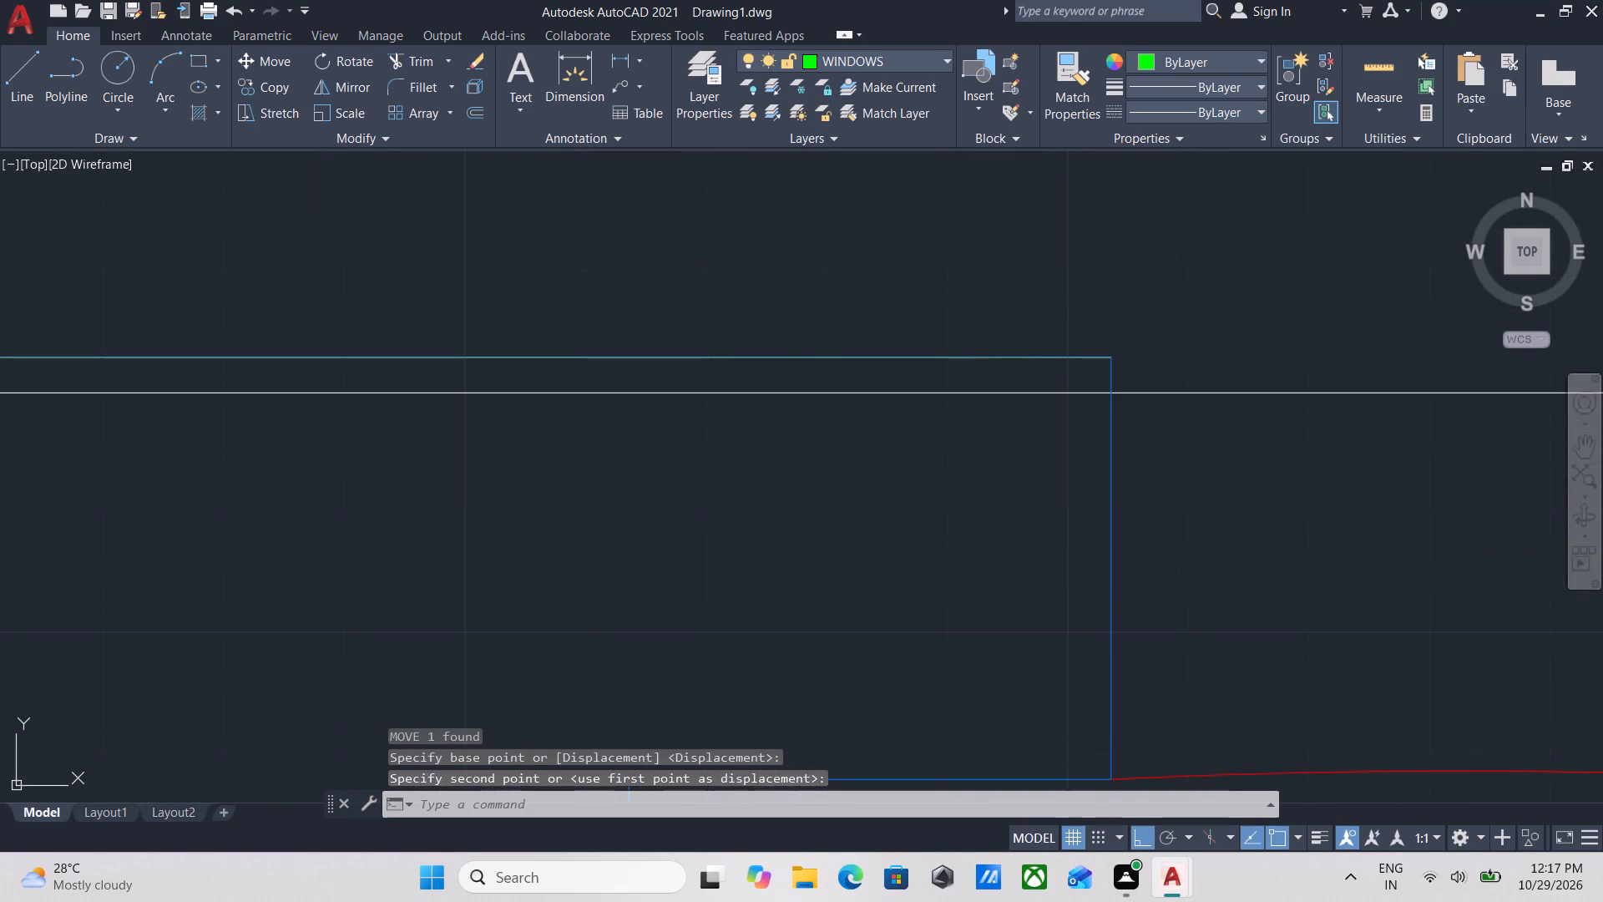
Move the mirrored door slightly south so its north jamb's upper edge meets the south face of the room's north wall.
{"action": "left_click_drag", "start_coordinate": [1084, 296], "coordinate": [1039, 324]}
{"action": "left_click", "coordinate": [908, 354]}
{"action": "left_click", "coordinate": [978, 332]}
{"action": "left_click", "coordinate": [968, 338]}
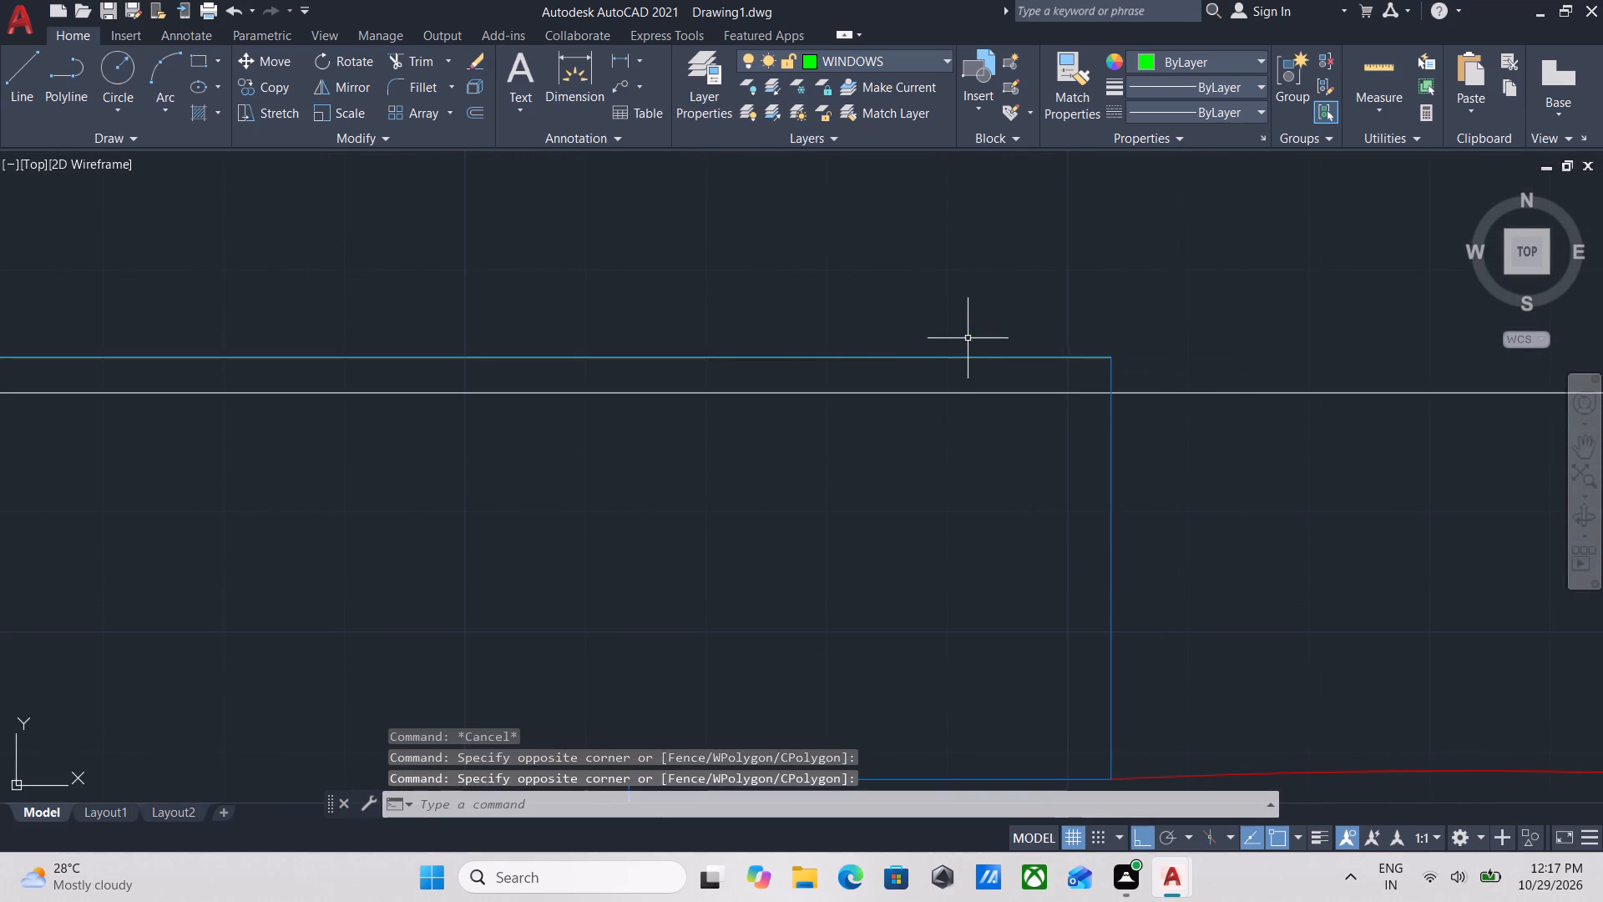
{"action": "left_click", "coordinate": [968, 338]}
{"action": "left_click", "coordinate": [929, 367]}
{"action": "scroll", "coordinate": [782, 363], "scroll_direction": "down", "scroll_amount": 2}
{"action": "middle_click", "coordinate": [782, 363]}
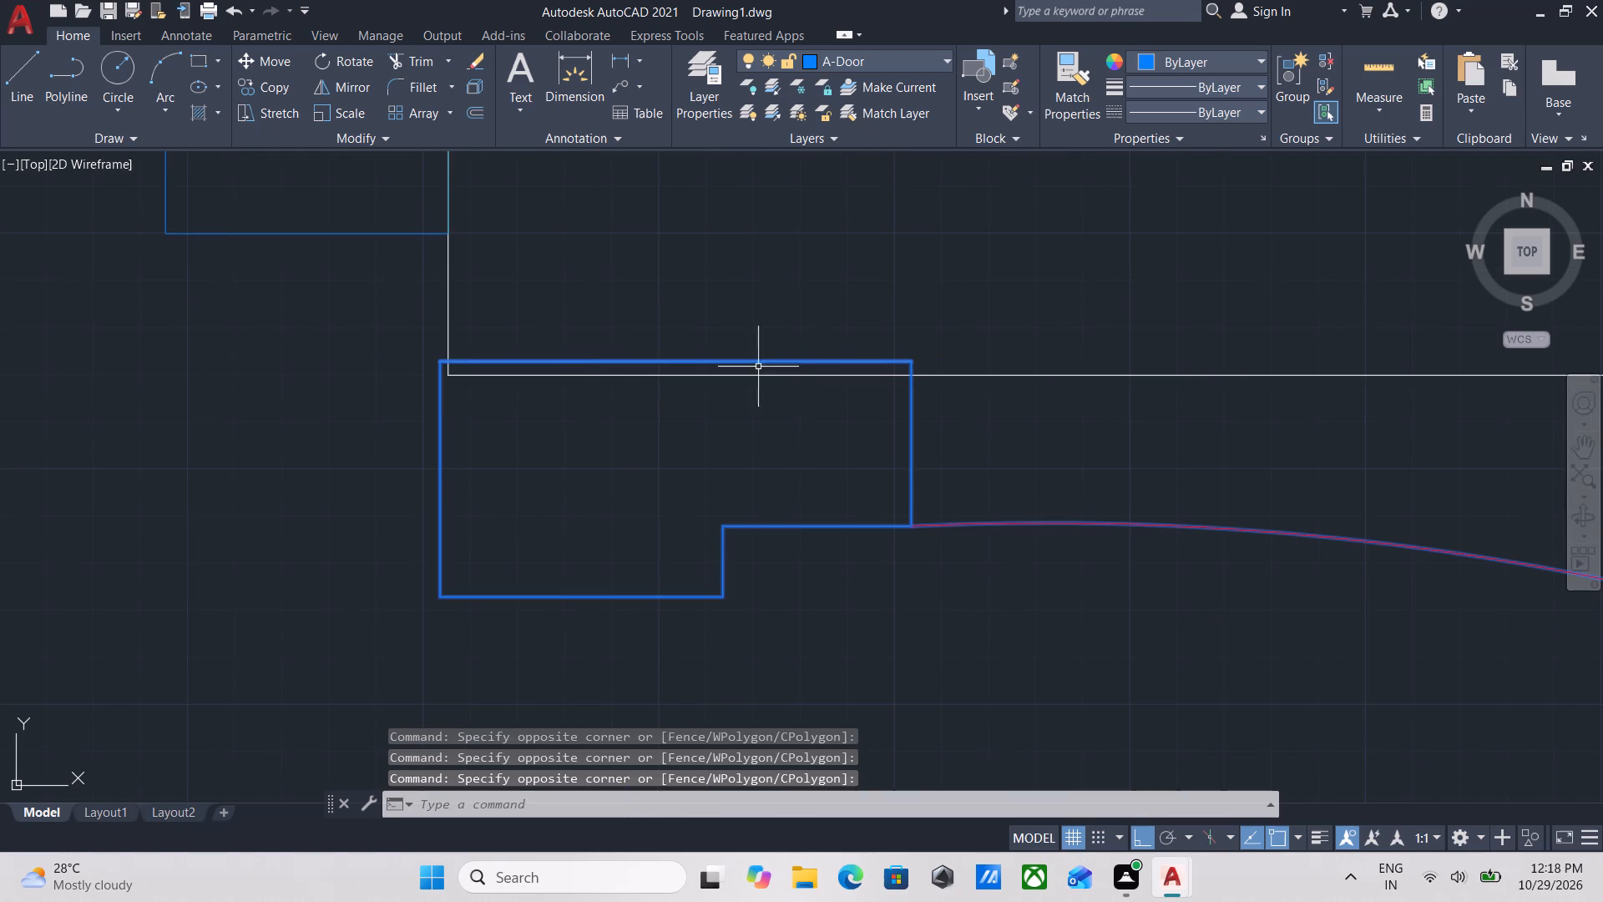
{"action": "key", "text": "m"}
{"action": "key", "text": "Return"}
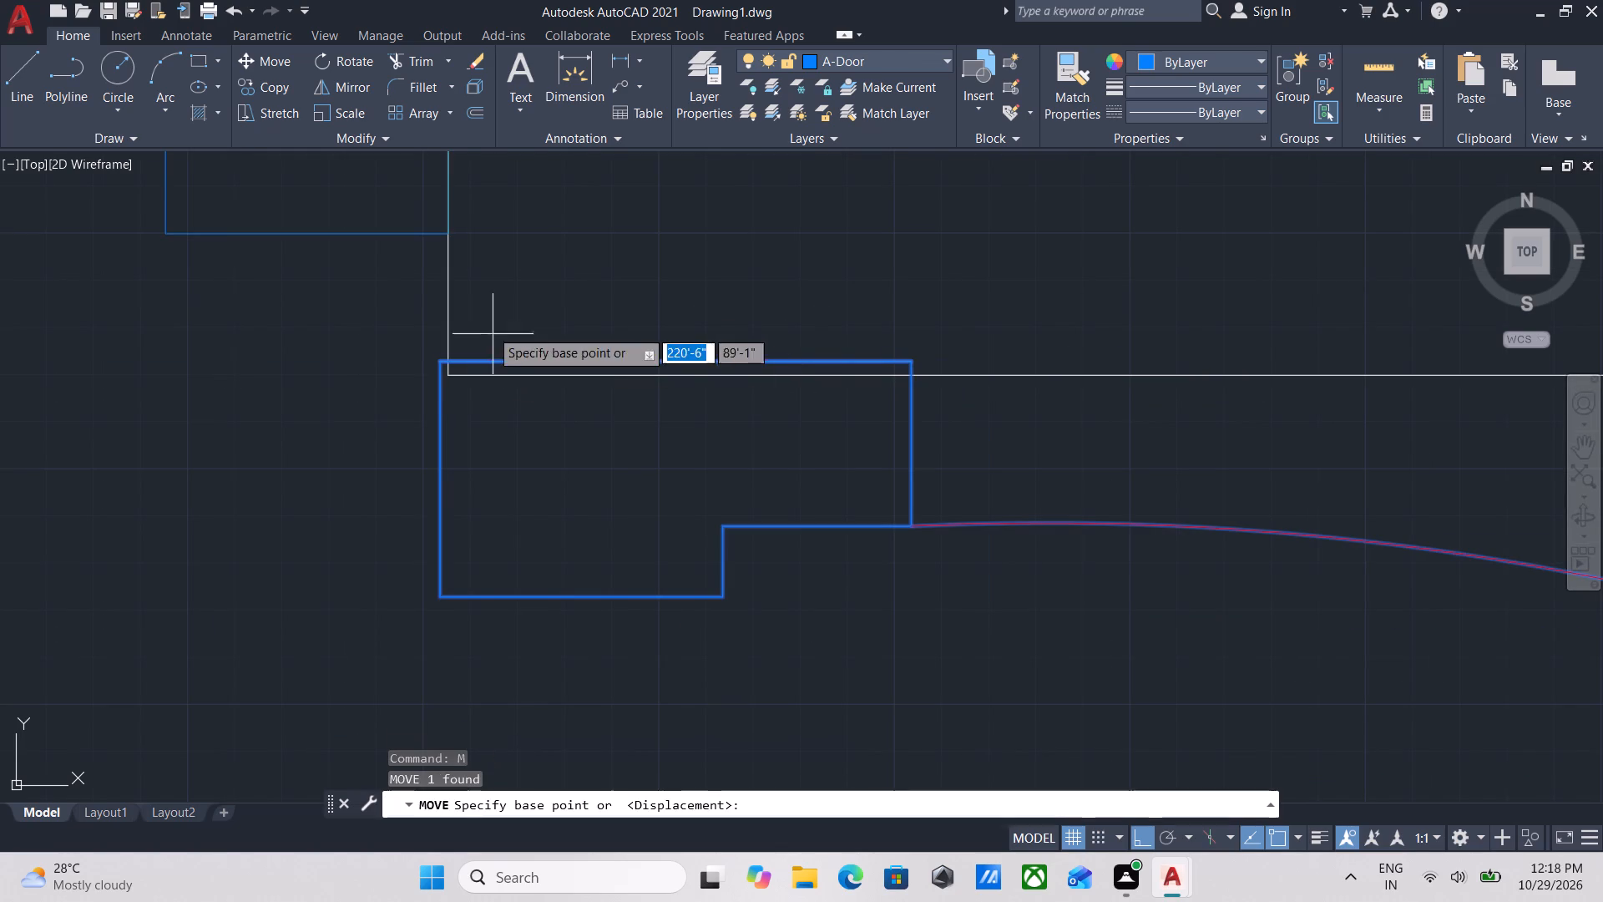
{"action": "scroll", "coordinate": [435, 363], "scroll_direction": "up", "scroll_amount": 1}
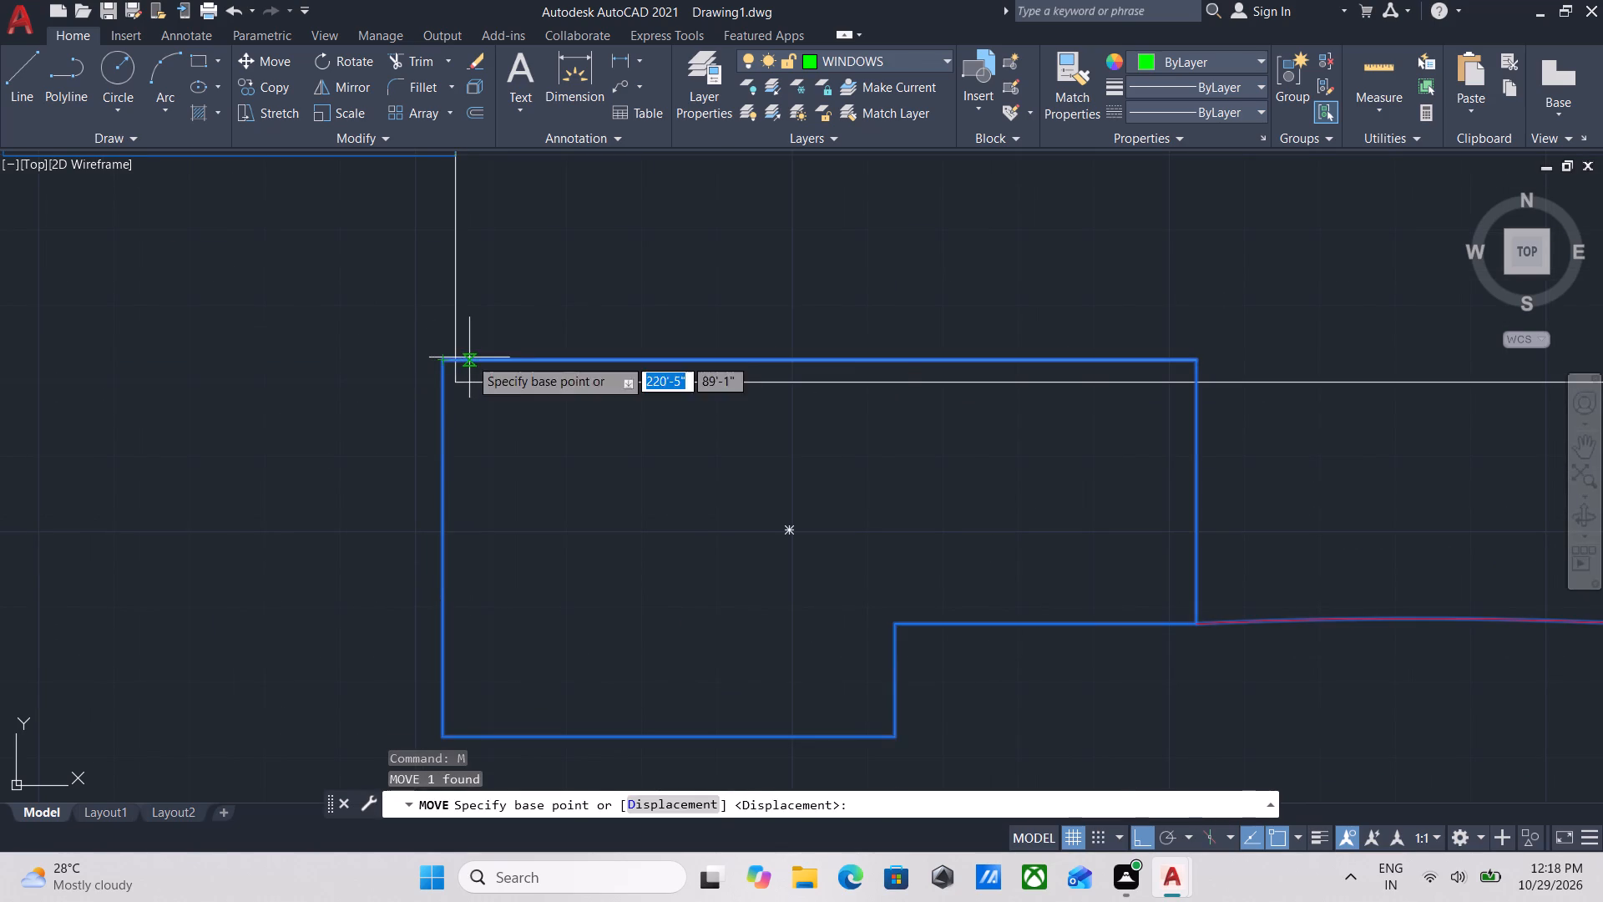
{"action": "left_click", "coordinate": [469, 357]}
{"action": "left_click", "coordinate": [472, 378]}
{"action": "scroll", "coordinate": [560, 419], "scroll_direction": "down", "scroll_amount": 2}
{"action": "middle_click_drag", "start_coordinate": [560, 421], "coordinate": [615, 262]}
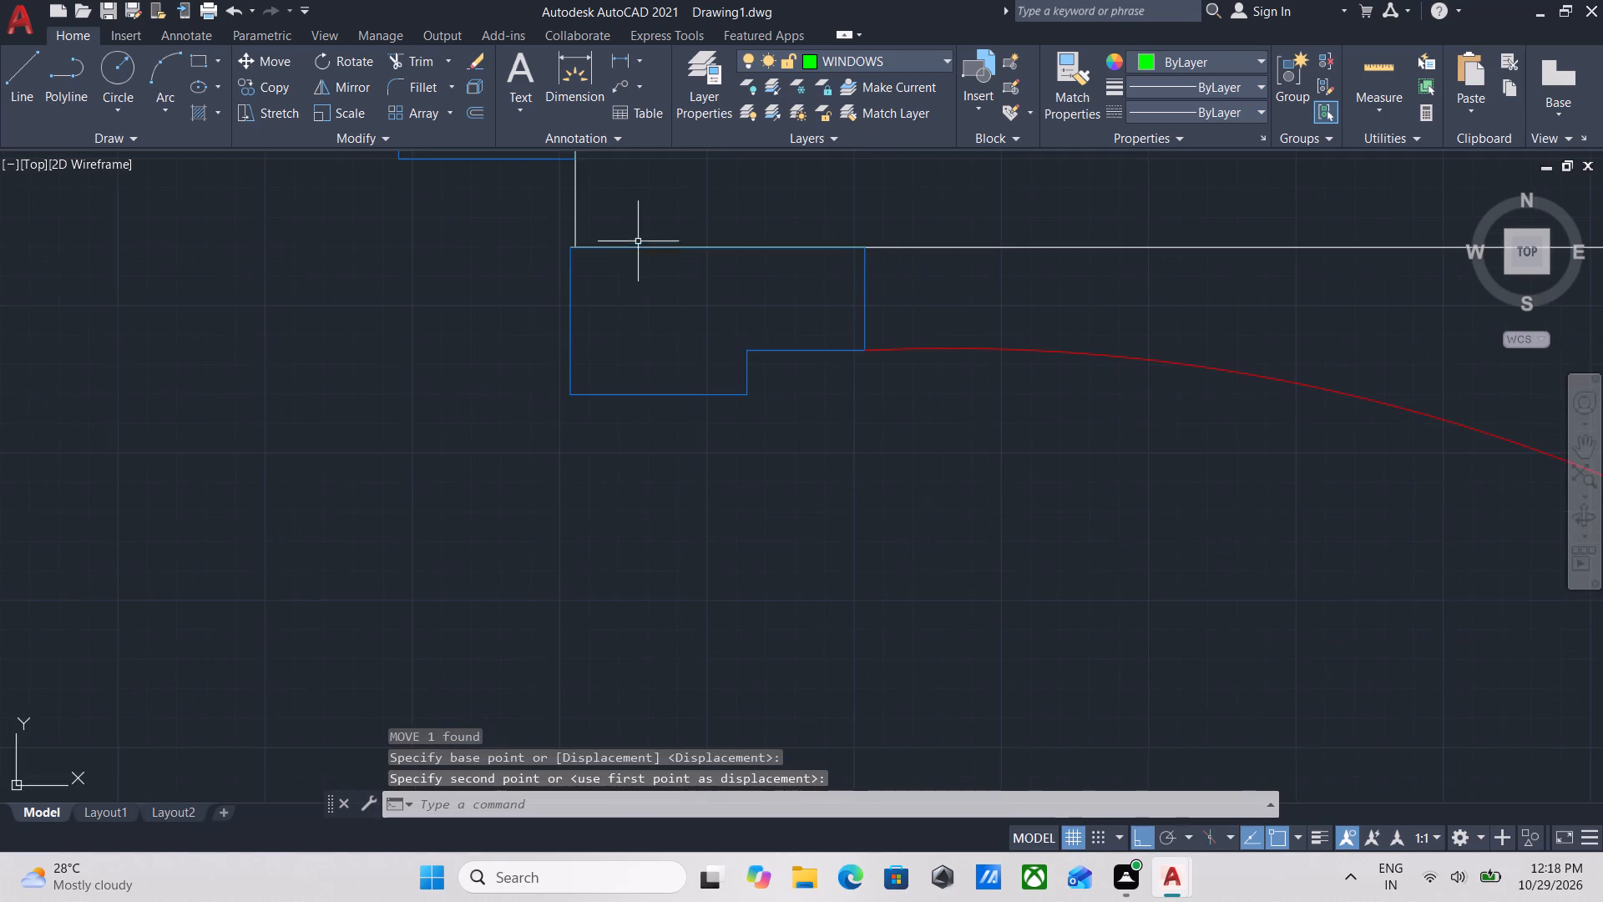
Move the mirrored door slightly east by its north jamb's northwest corner onto the southwest corner of the north wall's end.
{"action": "scroll", "coordinate": [682, 332], "scroll_direction": "down", "scroll_amount": 3}
{"action": "middle_click_drag", "start_coordinate": [700, 369], "coordinate": [728, 346]}
{"action": "scroll", "coordinate": [771, 484], "scroll_direction": "down", "scroll_amount": 2}
{"action": "middle_click_drag", "start_coordinate": [771, 483], "coordinate": [786, 450]}
{"action": "scroll", "coordinate": [788, 453], "scroll_direction": "up", "scroll_amount": 2}
{"action": "scroll", "coordinate": [767, 366], "scroll_direction": "up", "scroll_amount": 3}
{"action": "middle_click_drag", "start_coordinate": [766, 372], "coordinate": [782, 584]}
{"action": "left_click", "coordinate": [692, 421]}
{"action": "left_click", "coordinate": [576, 341]}
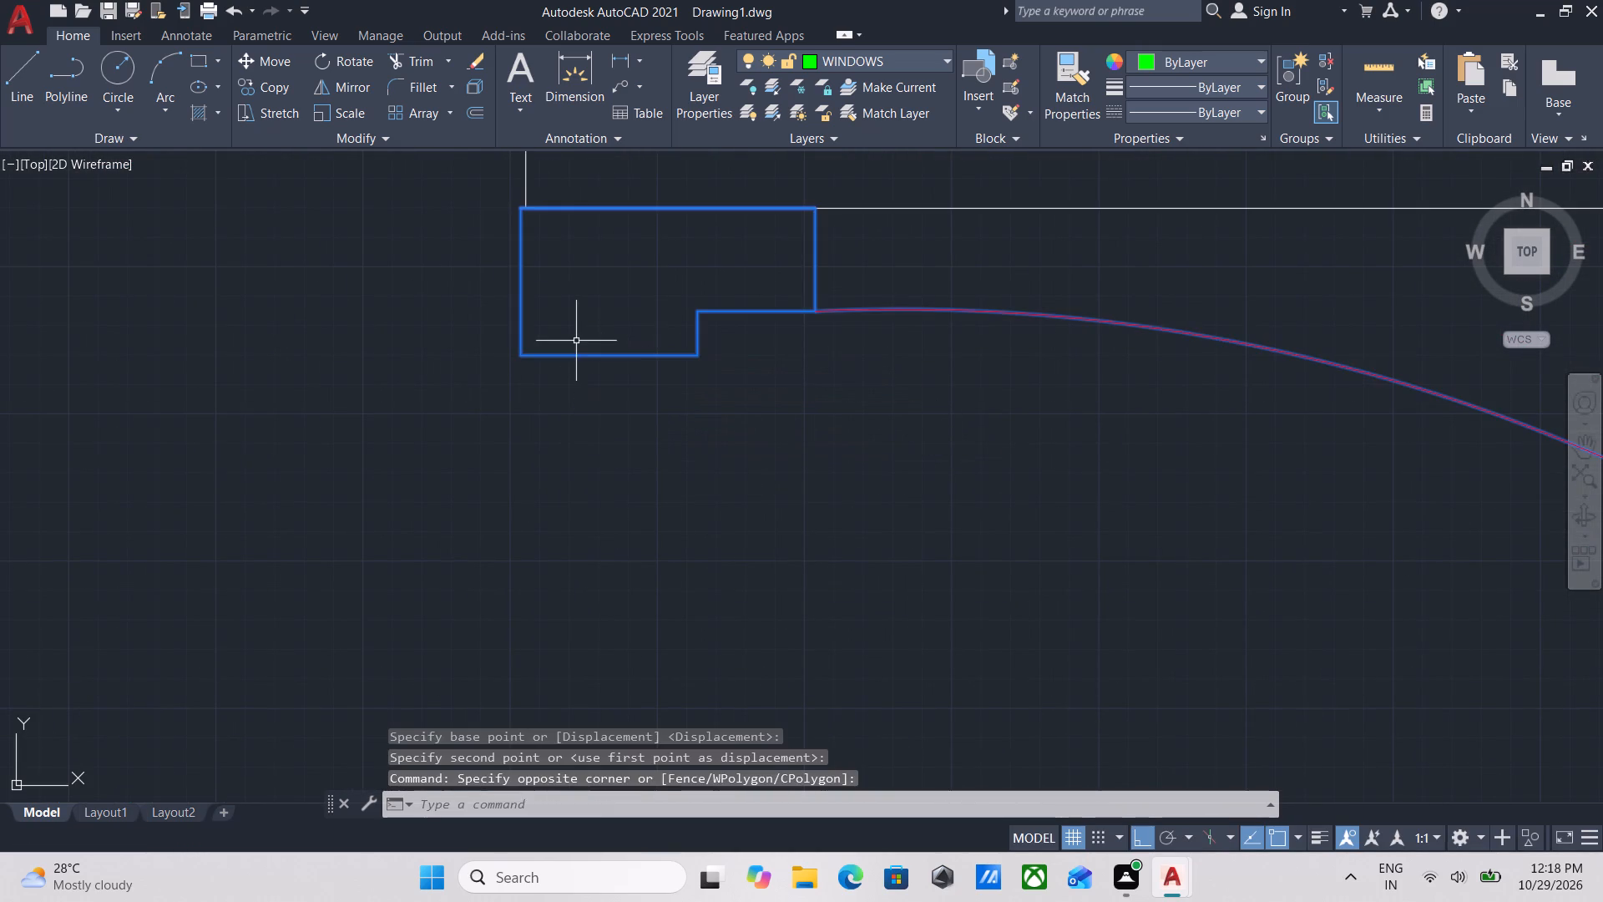
{"action": "middle_click_drag", "start_coordinate": [554, 345], "coordinate": [639, 418]}
{"action": "key", "text": "m"}
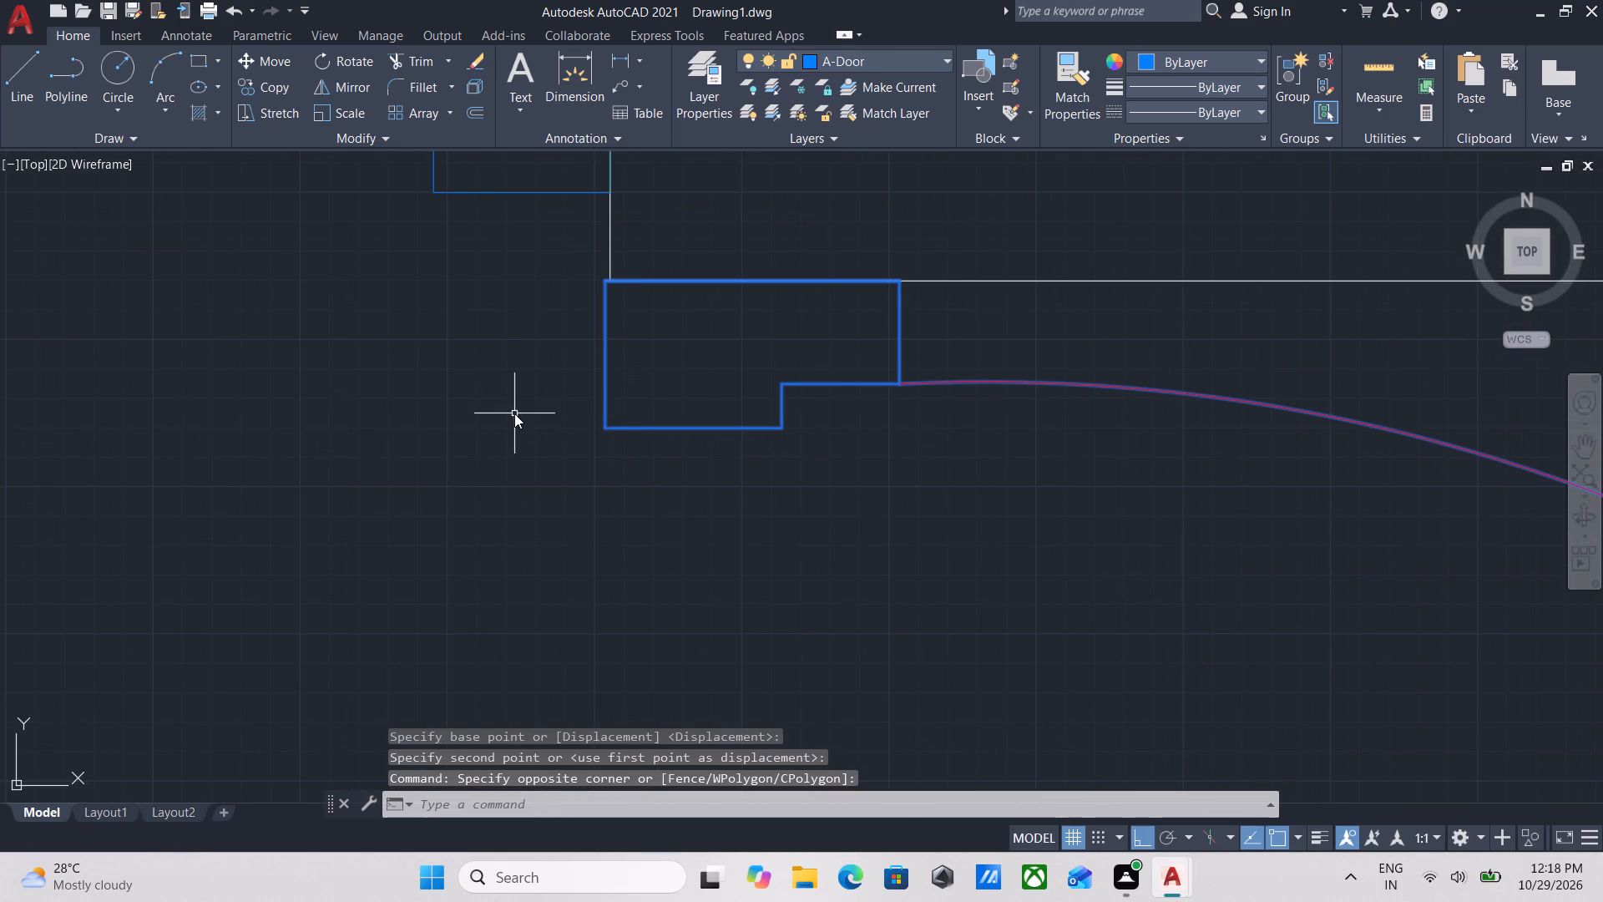
{"action": "key", "text": "Return"}
{"action": "left_click", "coordinate": [601, 283]}
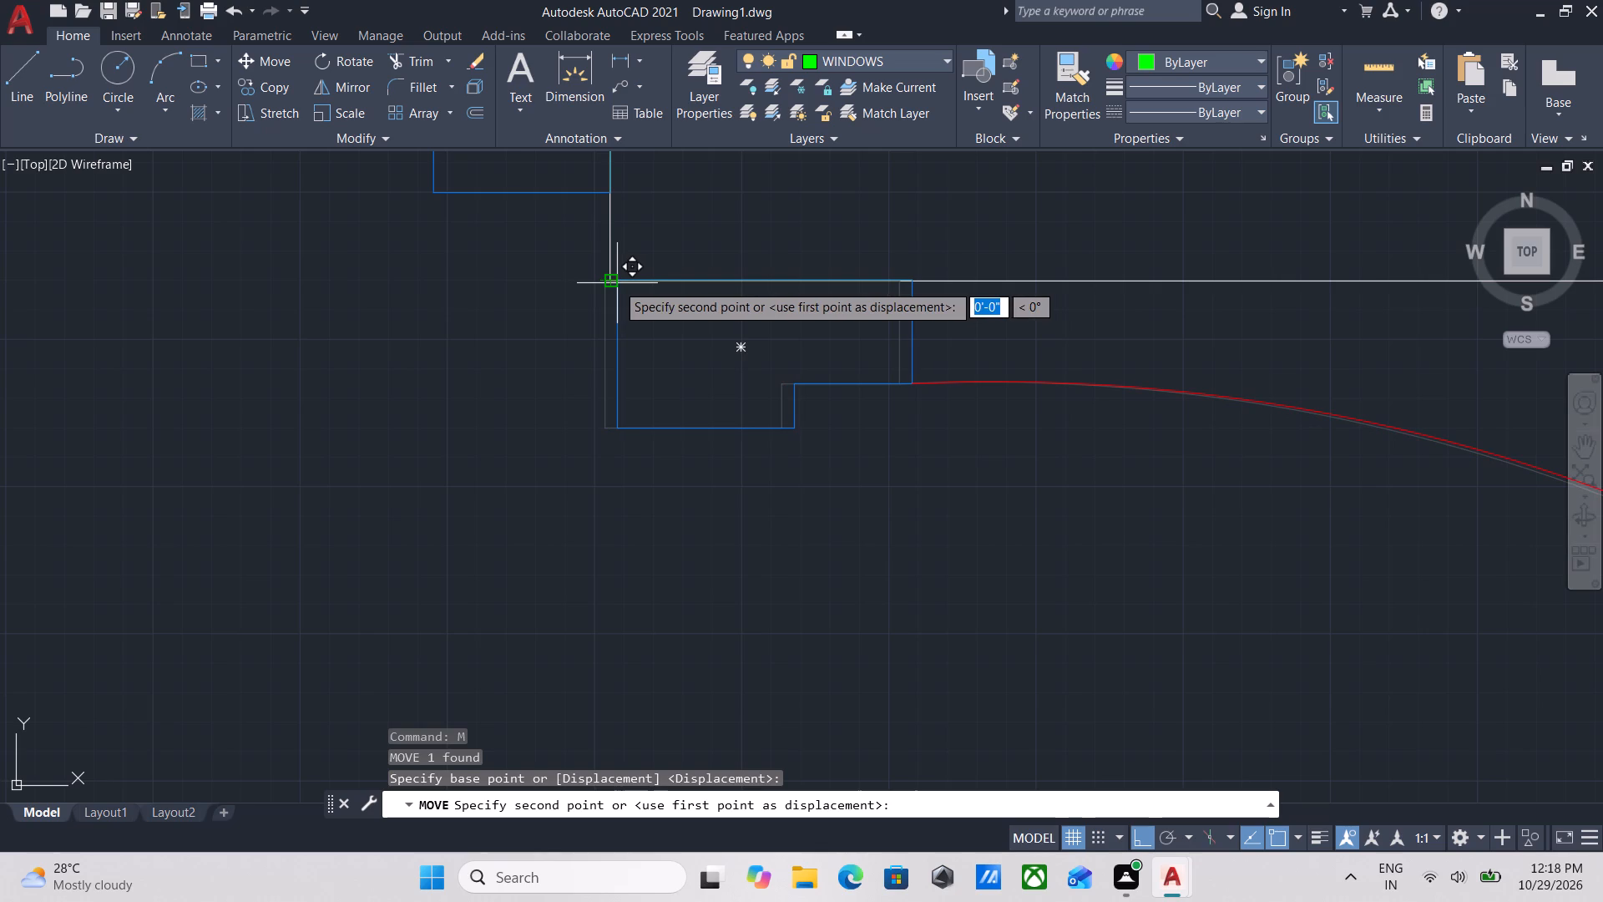
{"action": "left_click", "coordinate": [611, 283]}
{"action": "key", "text": "Escape"}
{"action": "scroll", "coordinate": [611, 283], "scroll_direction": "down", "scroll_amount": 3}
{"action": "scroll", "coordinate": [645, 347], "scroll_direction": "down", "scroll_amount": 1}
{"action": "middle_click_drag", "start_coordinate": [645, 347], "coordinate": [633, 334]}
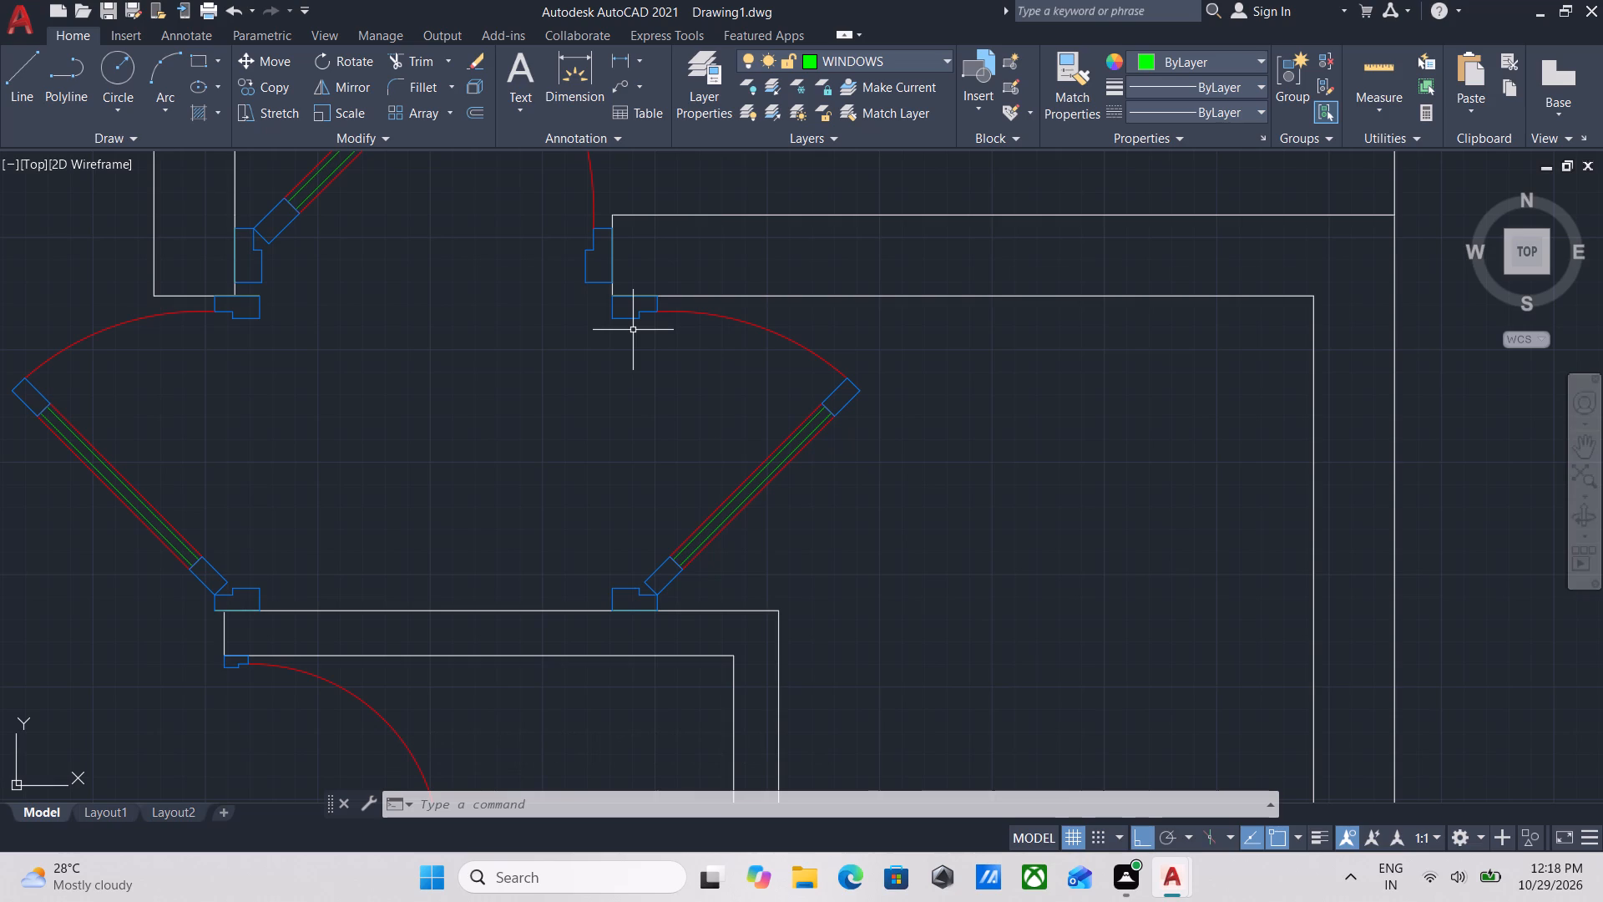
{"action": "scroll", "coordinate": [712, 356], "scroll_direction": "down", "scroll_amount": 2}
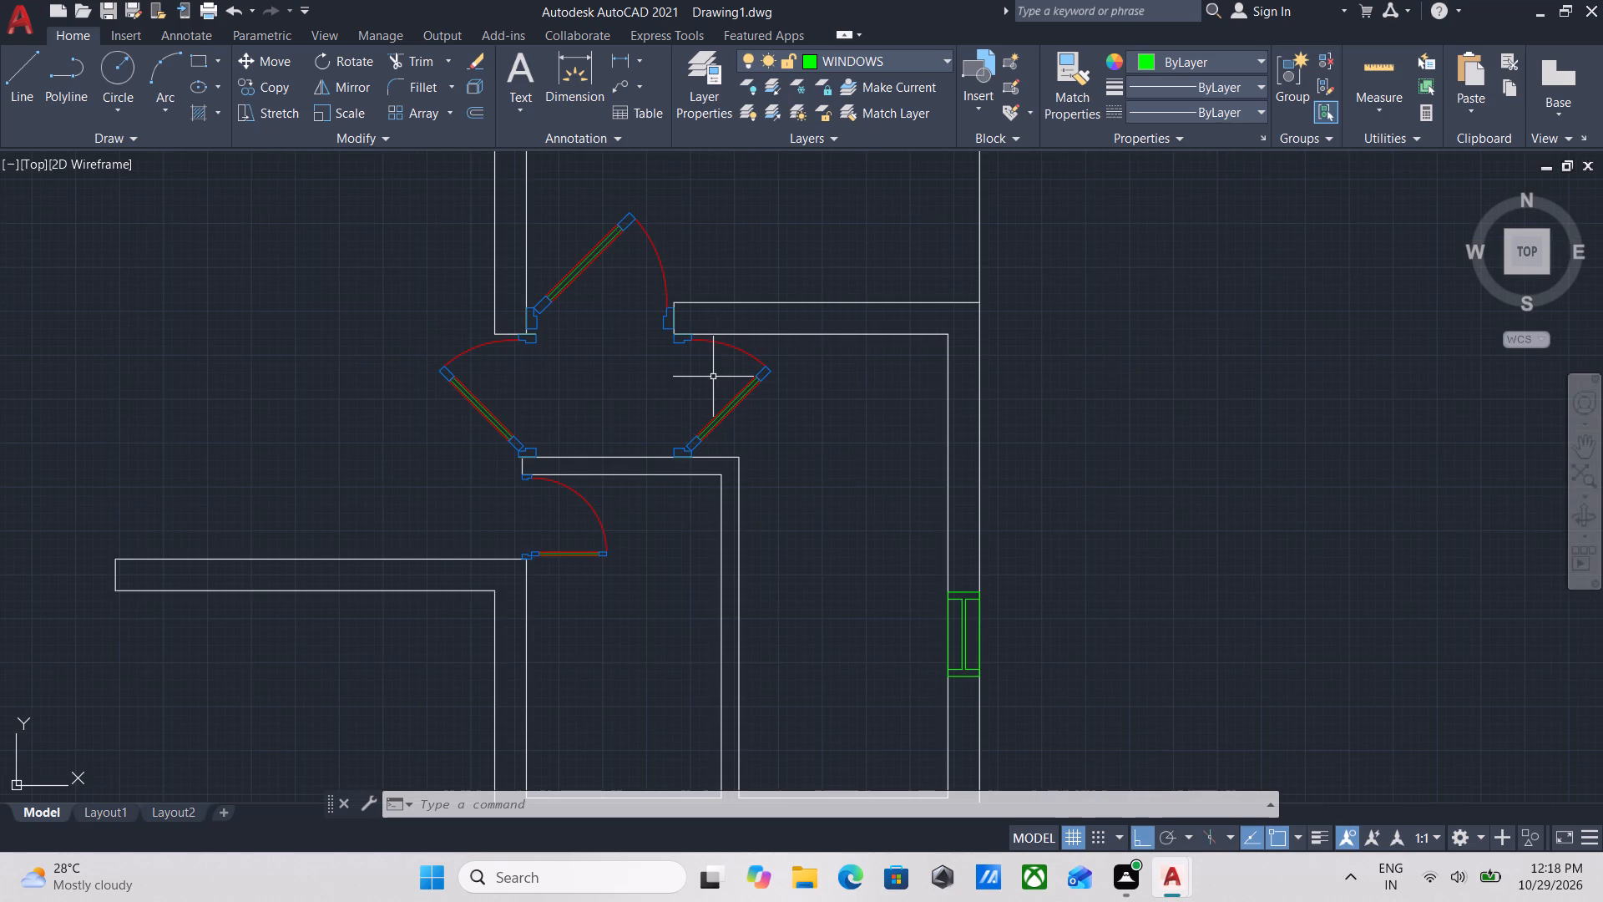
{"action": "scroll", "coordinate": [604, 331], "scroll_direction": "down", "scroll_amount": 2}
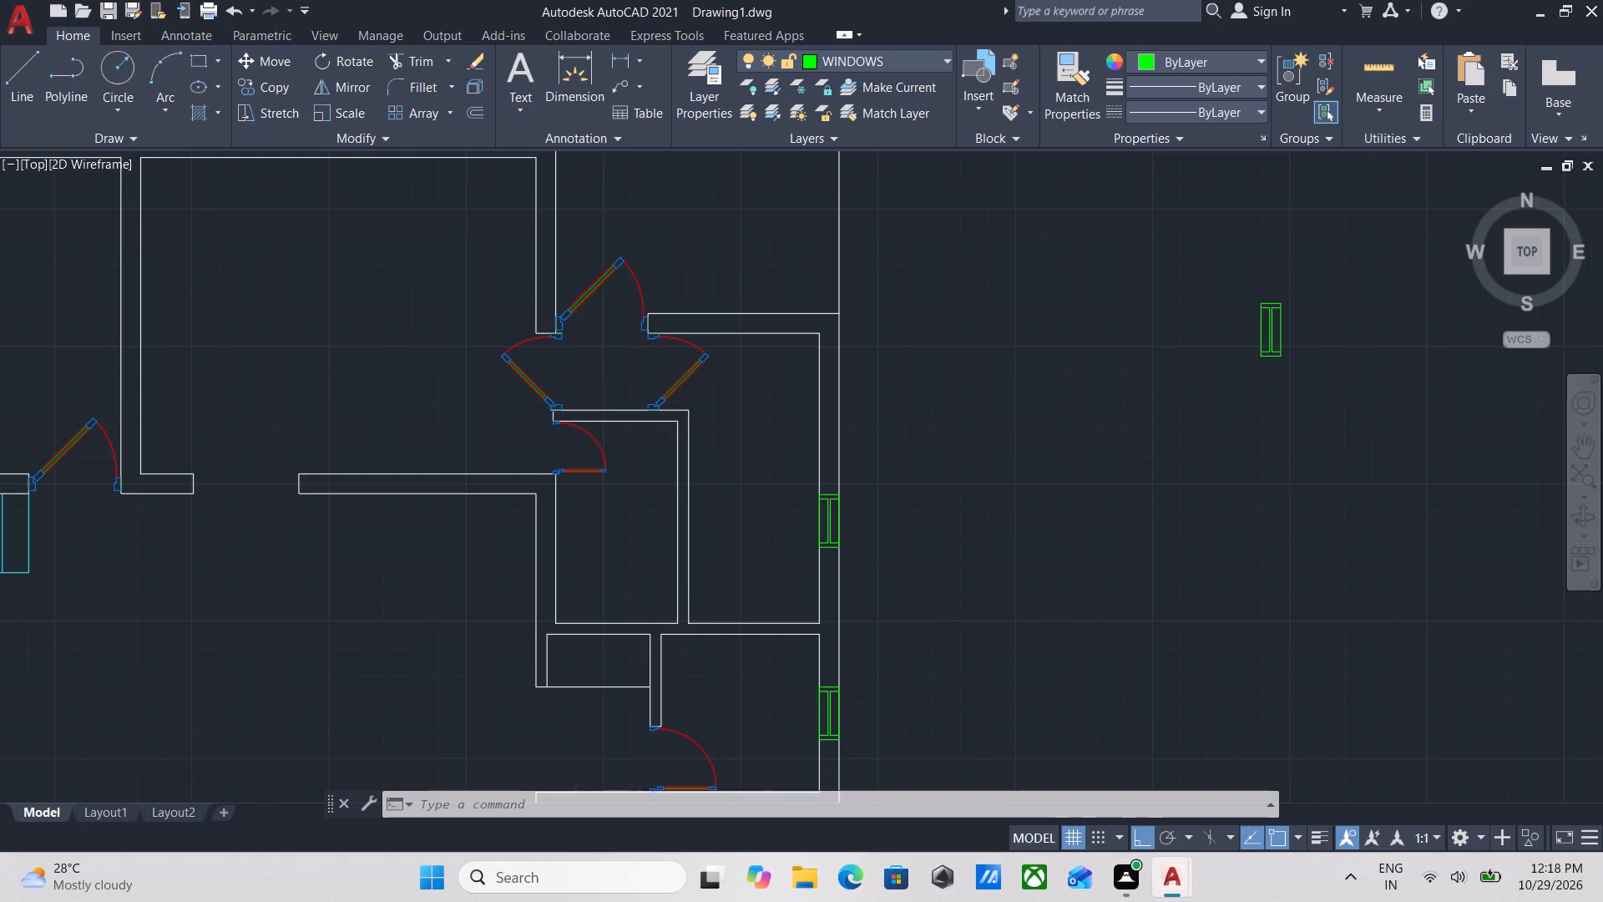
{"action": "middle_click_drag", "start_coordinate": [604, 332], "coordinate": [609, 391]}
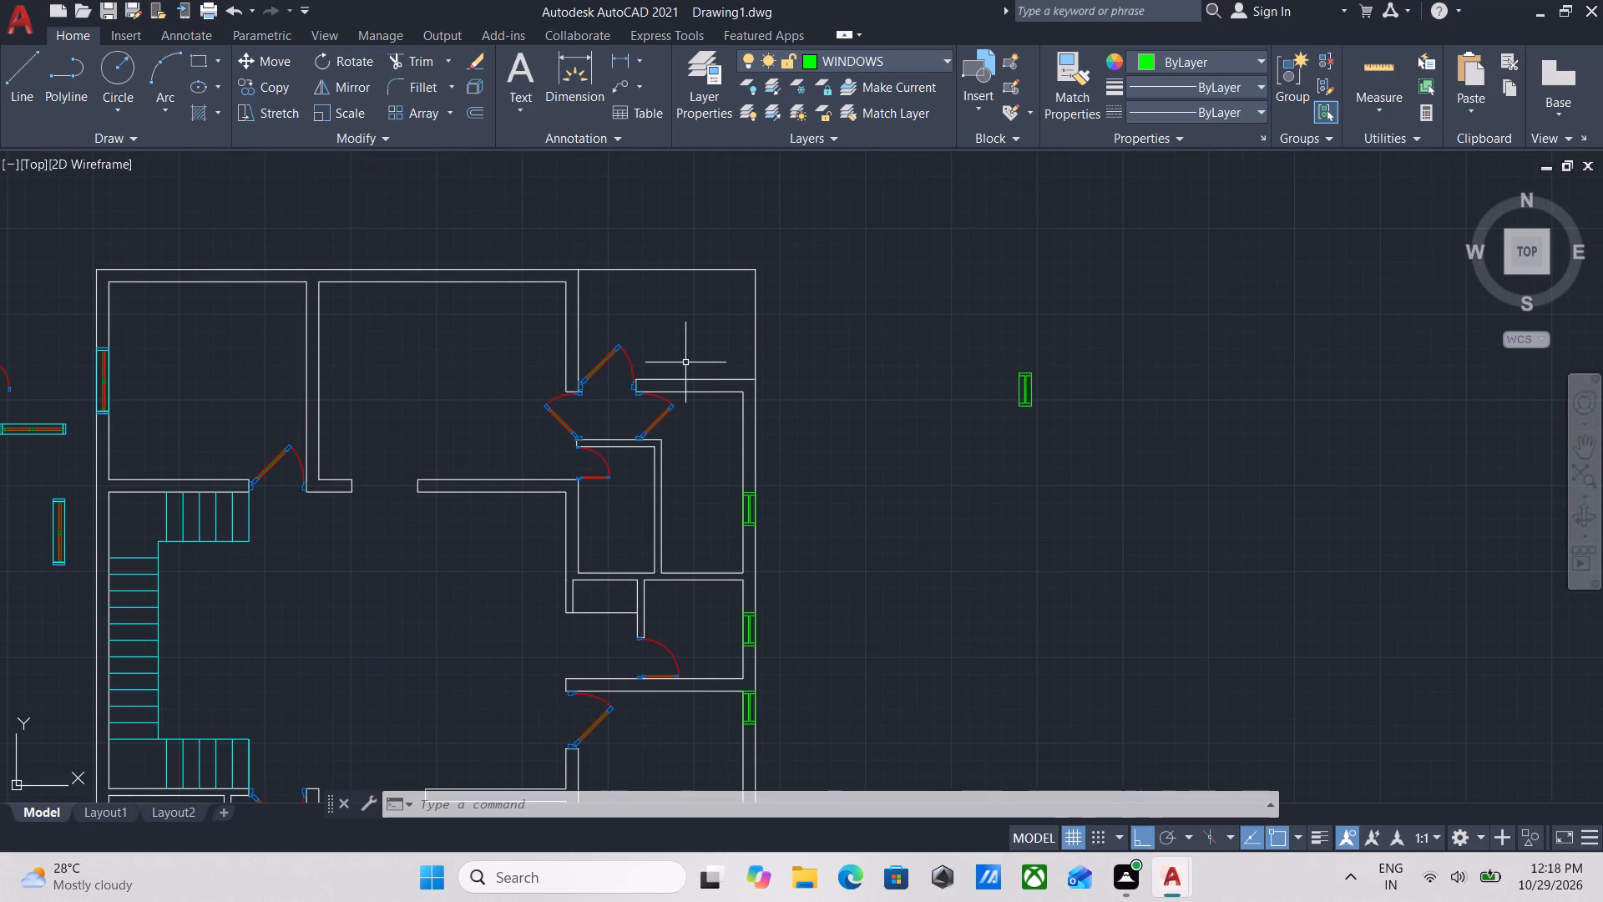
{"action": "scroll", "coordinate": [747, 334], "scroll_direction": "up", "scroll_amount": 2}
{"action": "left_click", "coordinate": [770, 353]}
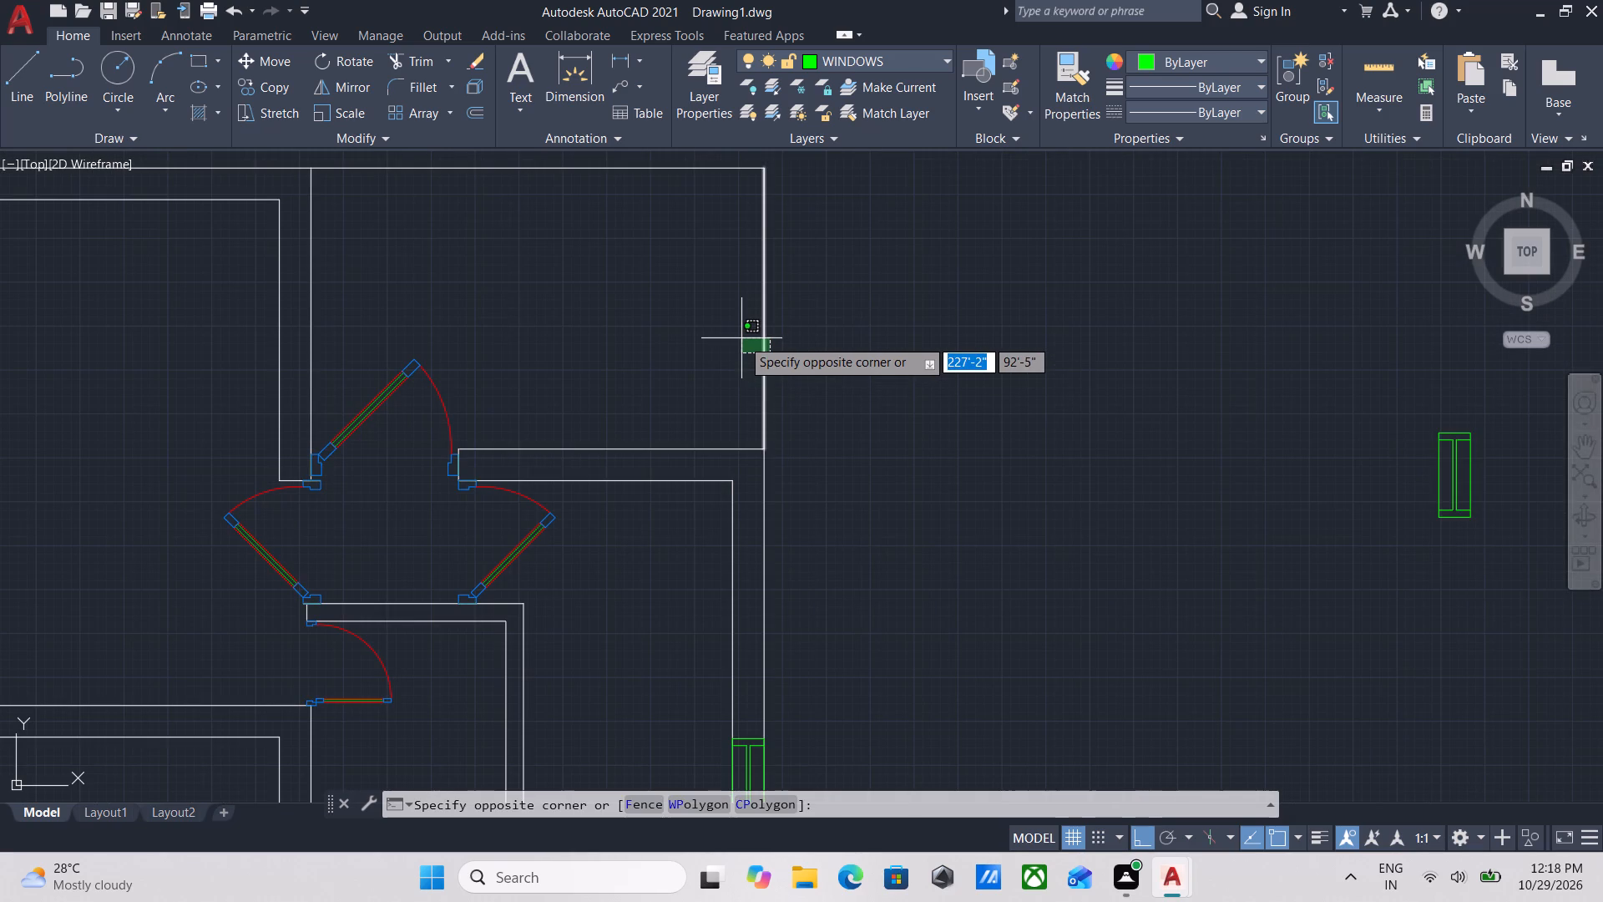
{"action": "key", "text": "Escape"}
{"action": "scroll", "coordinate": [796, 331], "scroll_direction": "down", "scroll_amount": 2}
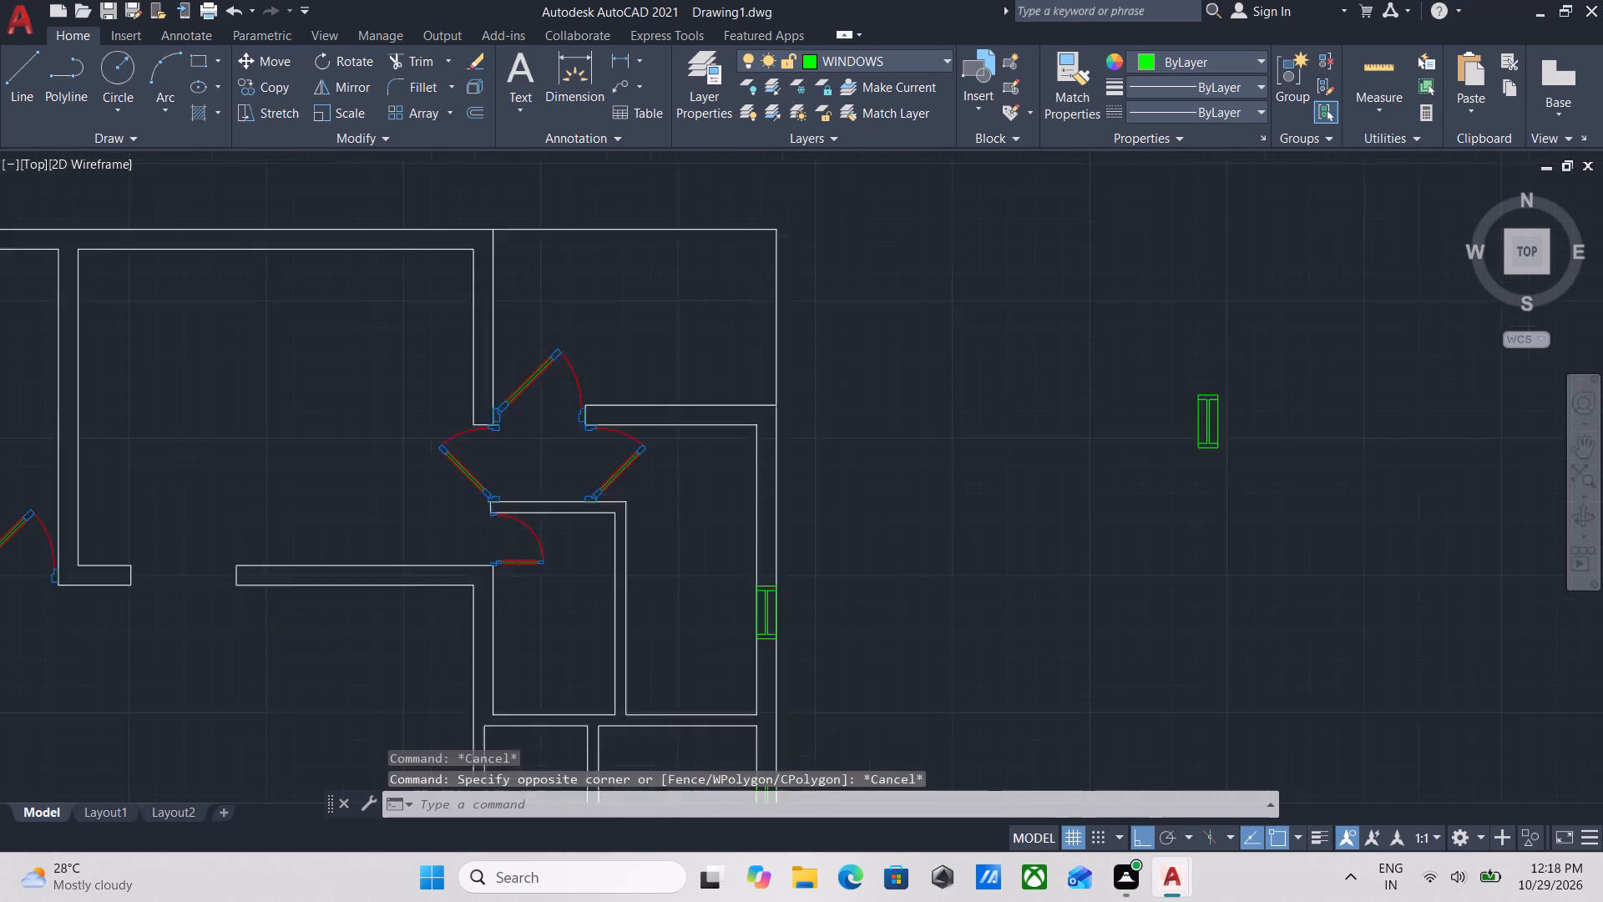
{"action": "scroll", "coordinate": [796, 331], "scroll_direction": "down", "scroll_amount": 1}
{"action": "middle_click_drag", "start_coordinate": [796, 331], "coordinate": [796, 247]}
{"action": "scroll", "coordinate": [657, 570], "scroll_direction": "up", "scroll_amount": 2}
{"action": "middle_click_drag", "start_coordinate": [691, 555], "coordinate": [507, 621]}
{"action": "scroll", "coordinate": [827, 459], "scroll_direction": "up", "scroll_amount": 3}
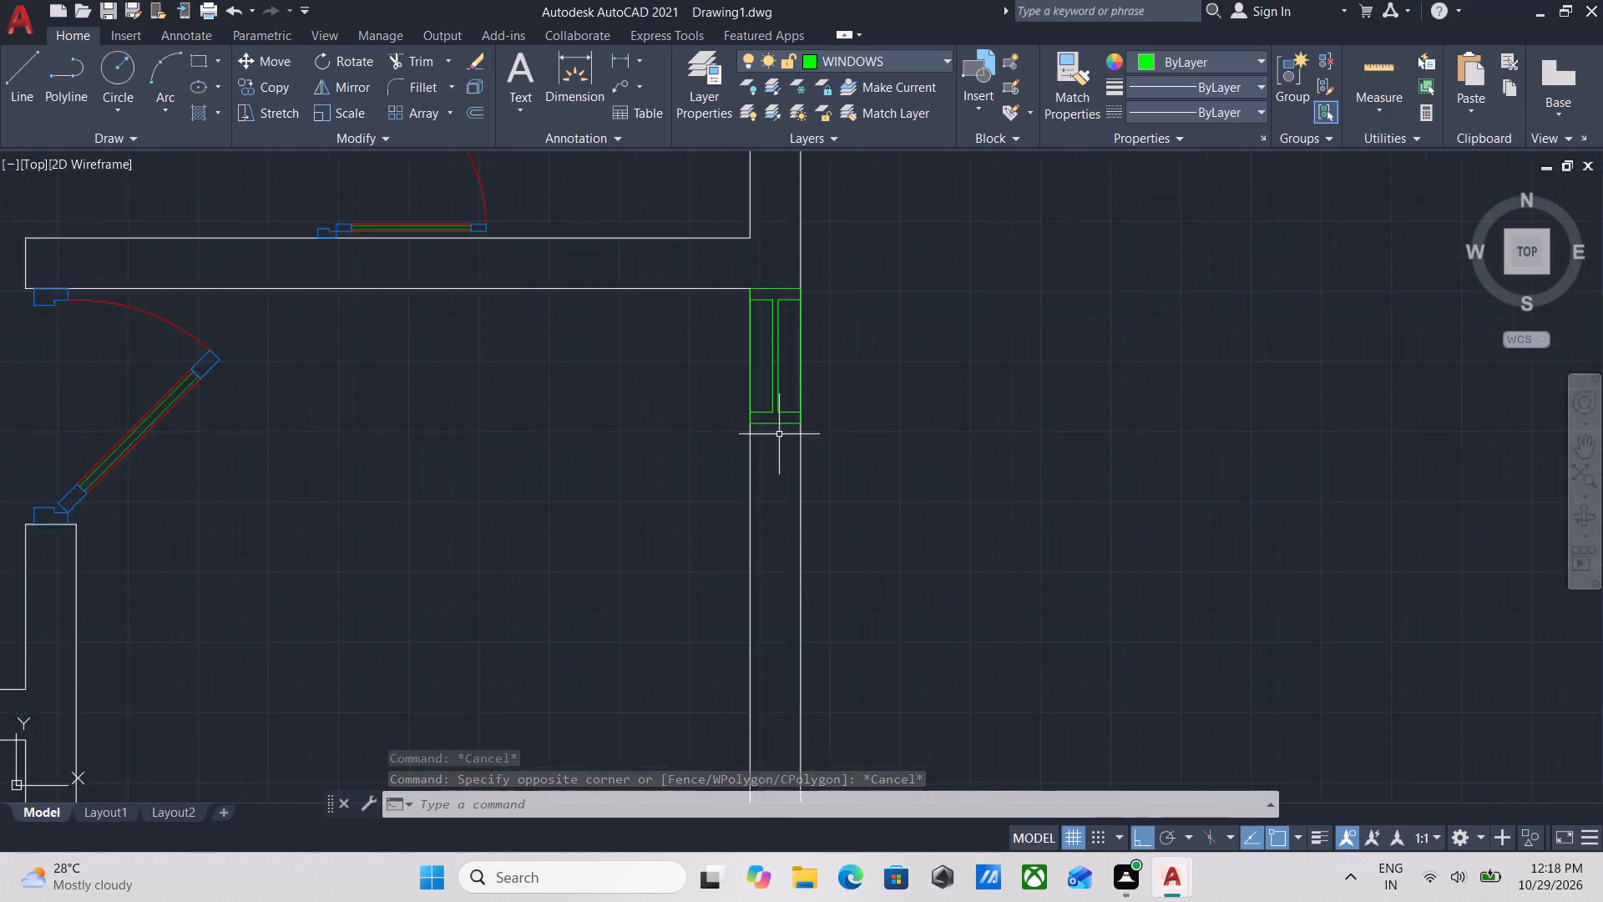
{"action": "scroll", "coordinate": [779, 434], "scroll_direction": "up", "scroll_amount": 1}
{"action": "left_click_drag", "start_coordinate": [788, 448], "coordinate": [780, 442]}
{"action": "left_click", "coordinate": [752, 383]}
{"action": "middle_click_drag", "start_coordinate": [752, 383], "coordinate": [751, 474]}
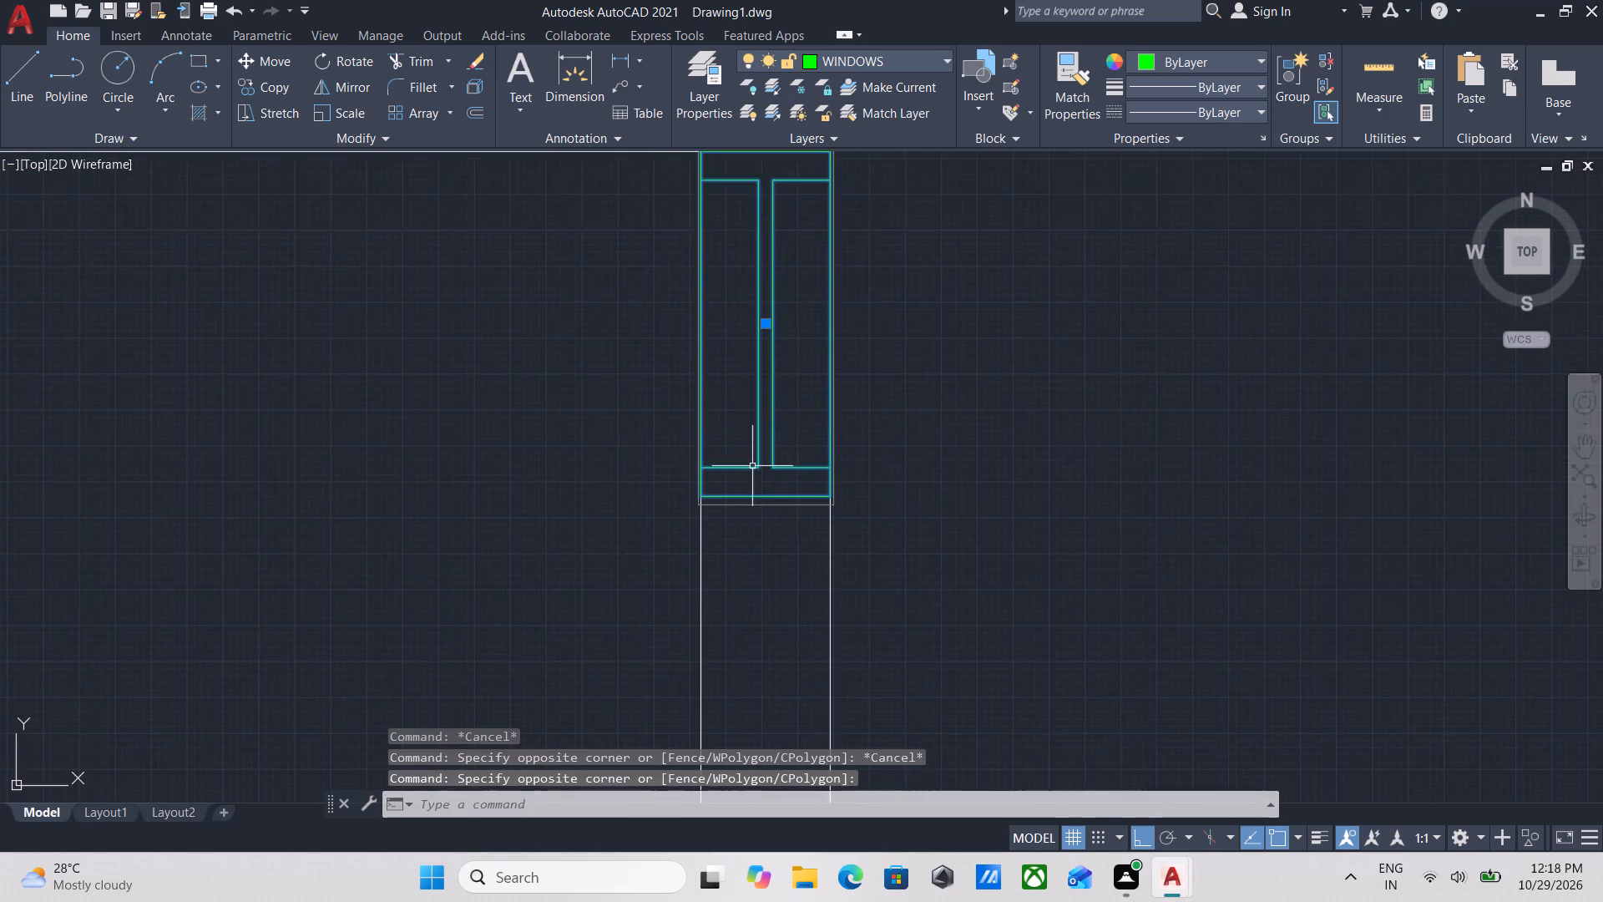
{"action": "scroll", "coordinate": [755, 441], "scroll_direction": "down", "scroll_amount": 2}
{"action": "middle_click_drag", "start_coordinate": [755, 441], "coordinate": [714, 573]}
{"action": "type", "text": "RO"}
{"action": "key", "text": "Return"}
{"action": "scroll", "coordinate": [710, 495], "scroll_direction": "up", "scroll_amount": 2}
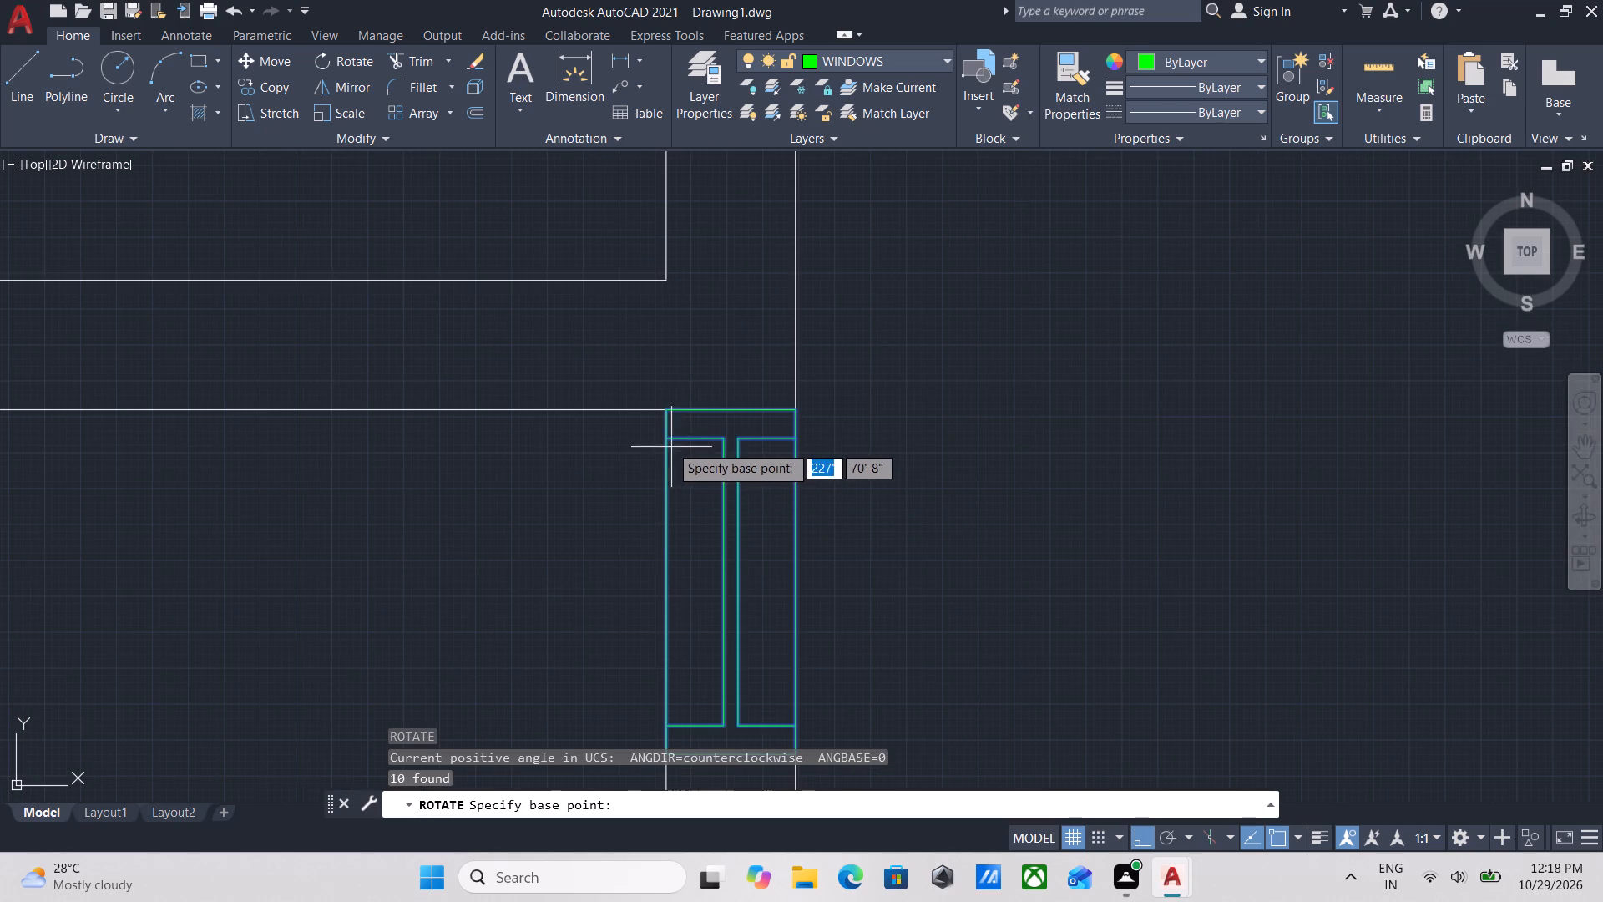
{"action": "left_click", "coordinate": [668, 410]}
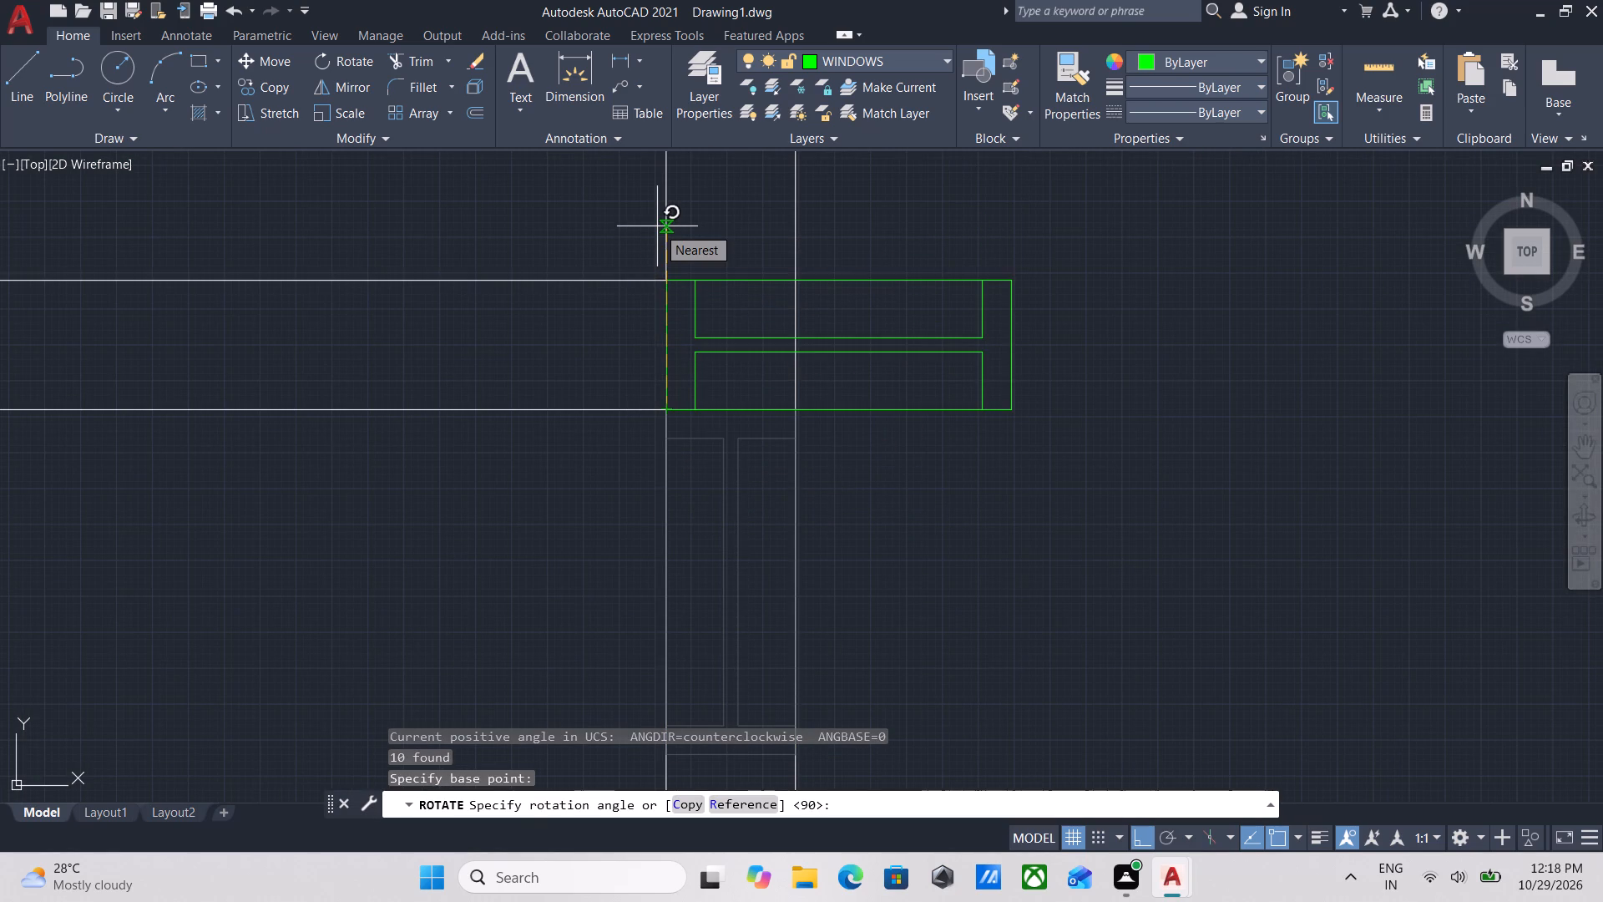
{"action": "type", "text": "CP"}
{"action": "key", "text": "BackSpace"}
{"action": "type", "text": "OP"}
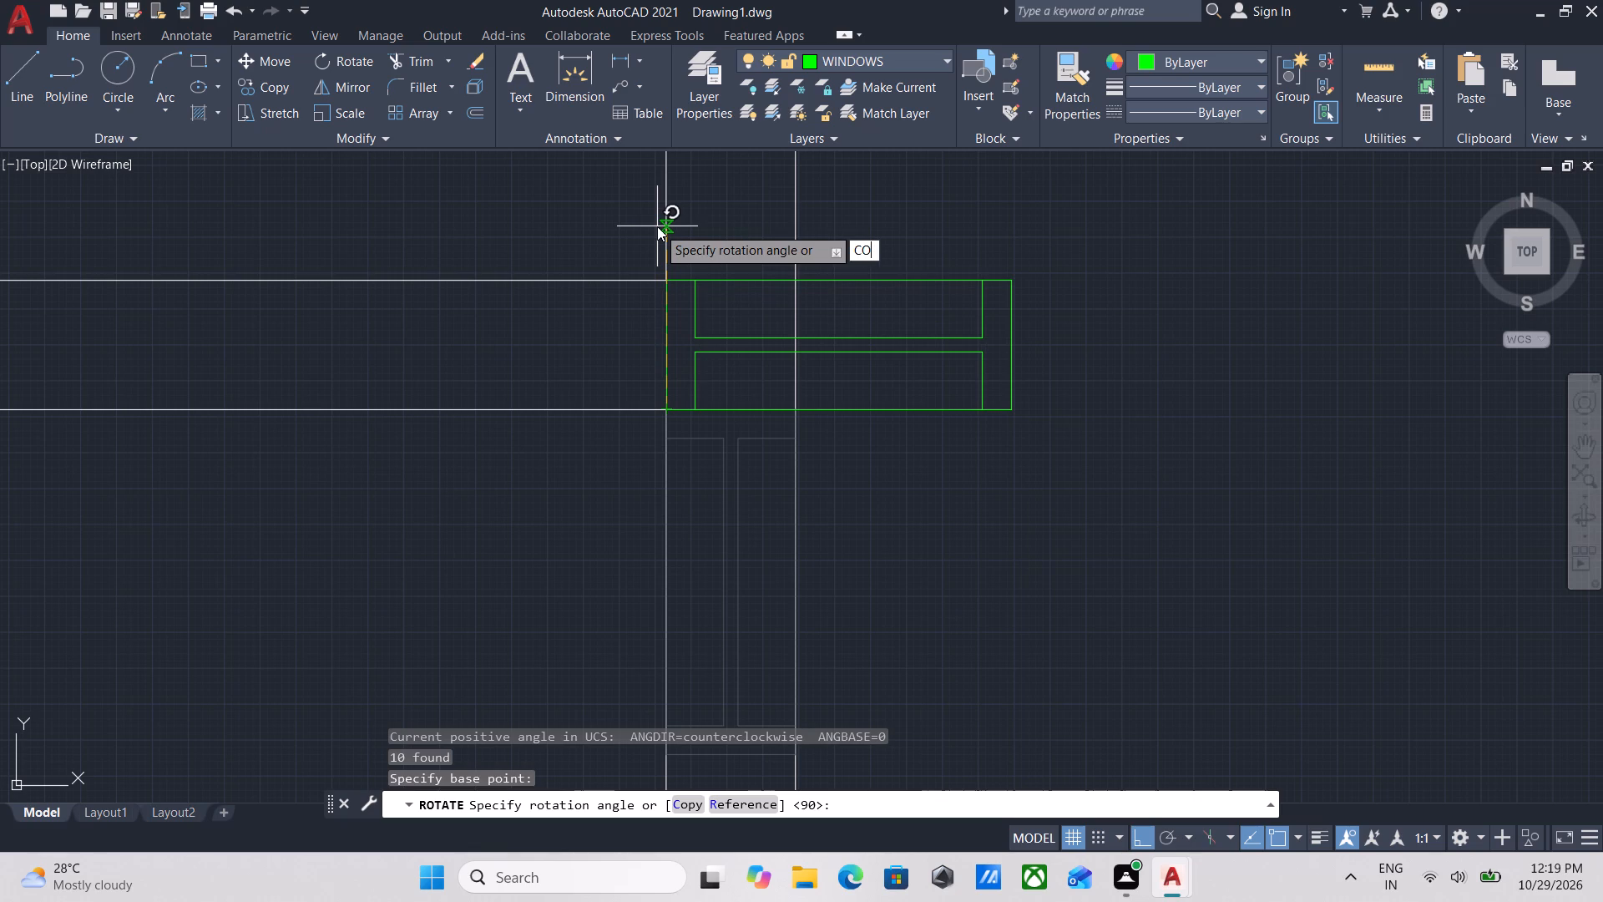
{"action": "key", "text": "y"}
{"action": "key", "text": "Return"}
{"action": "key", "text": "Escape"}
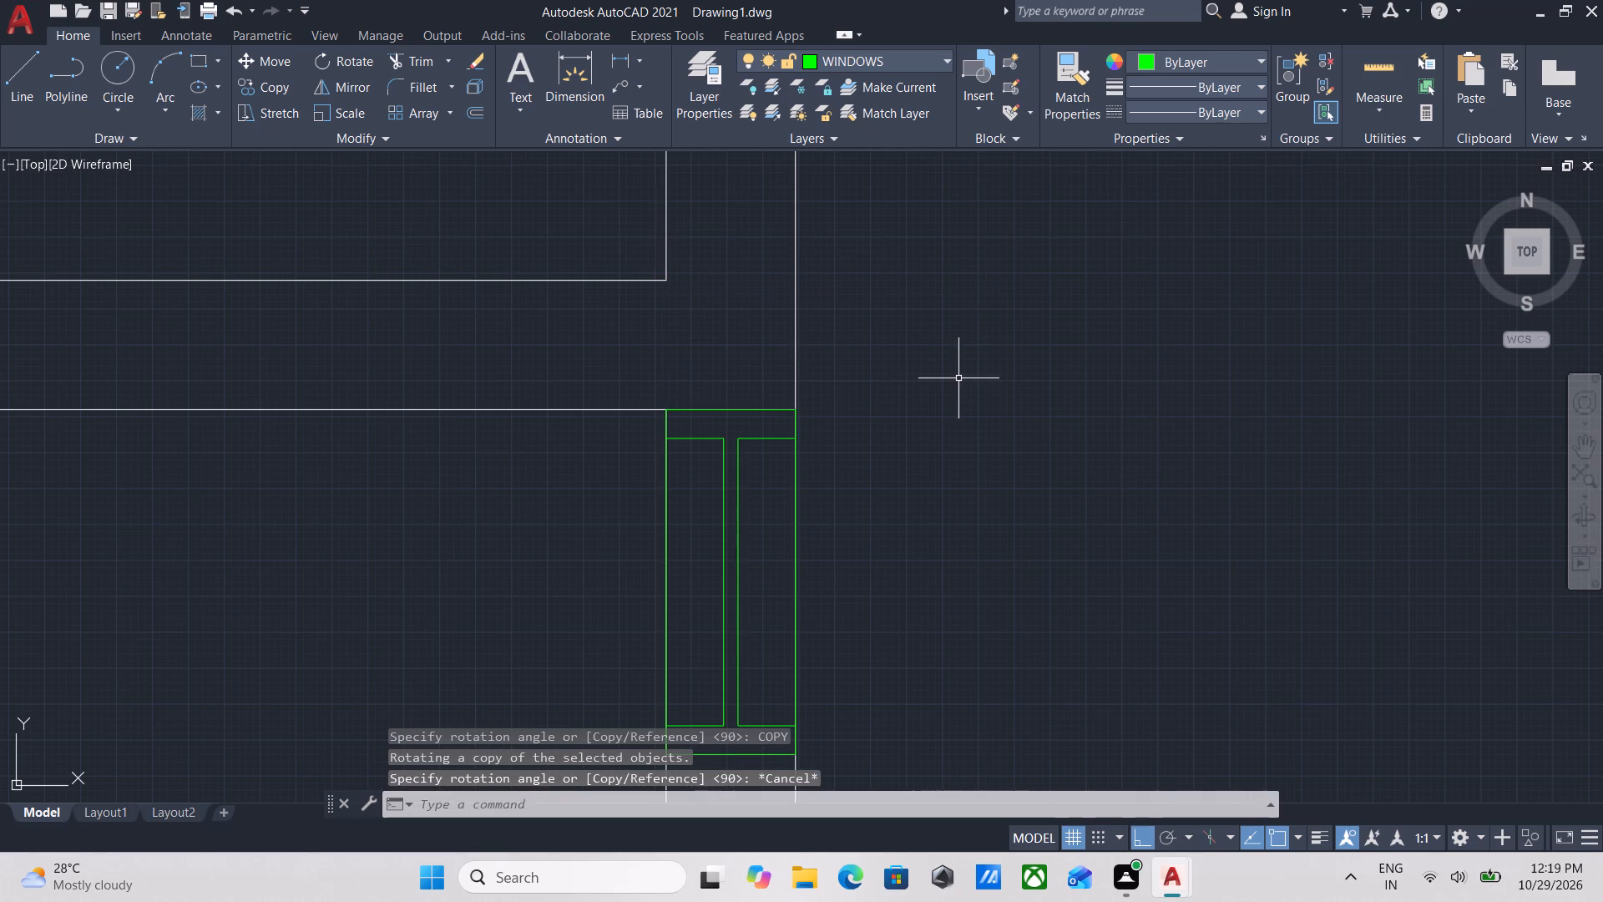
Rotate a copy of the east wall's vertical window 90° about its northwest corner, keeping the original.
{"action": "left_click", "coordinate": [758, 384]}
{"action": "left_click", "coordinate": [716, 461]}
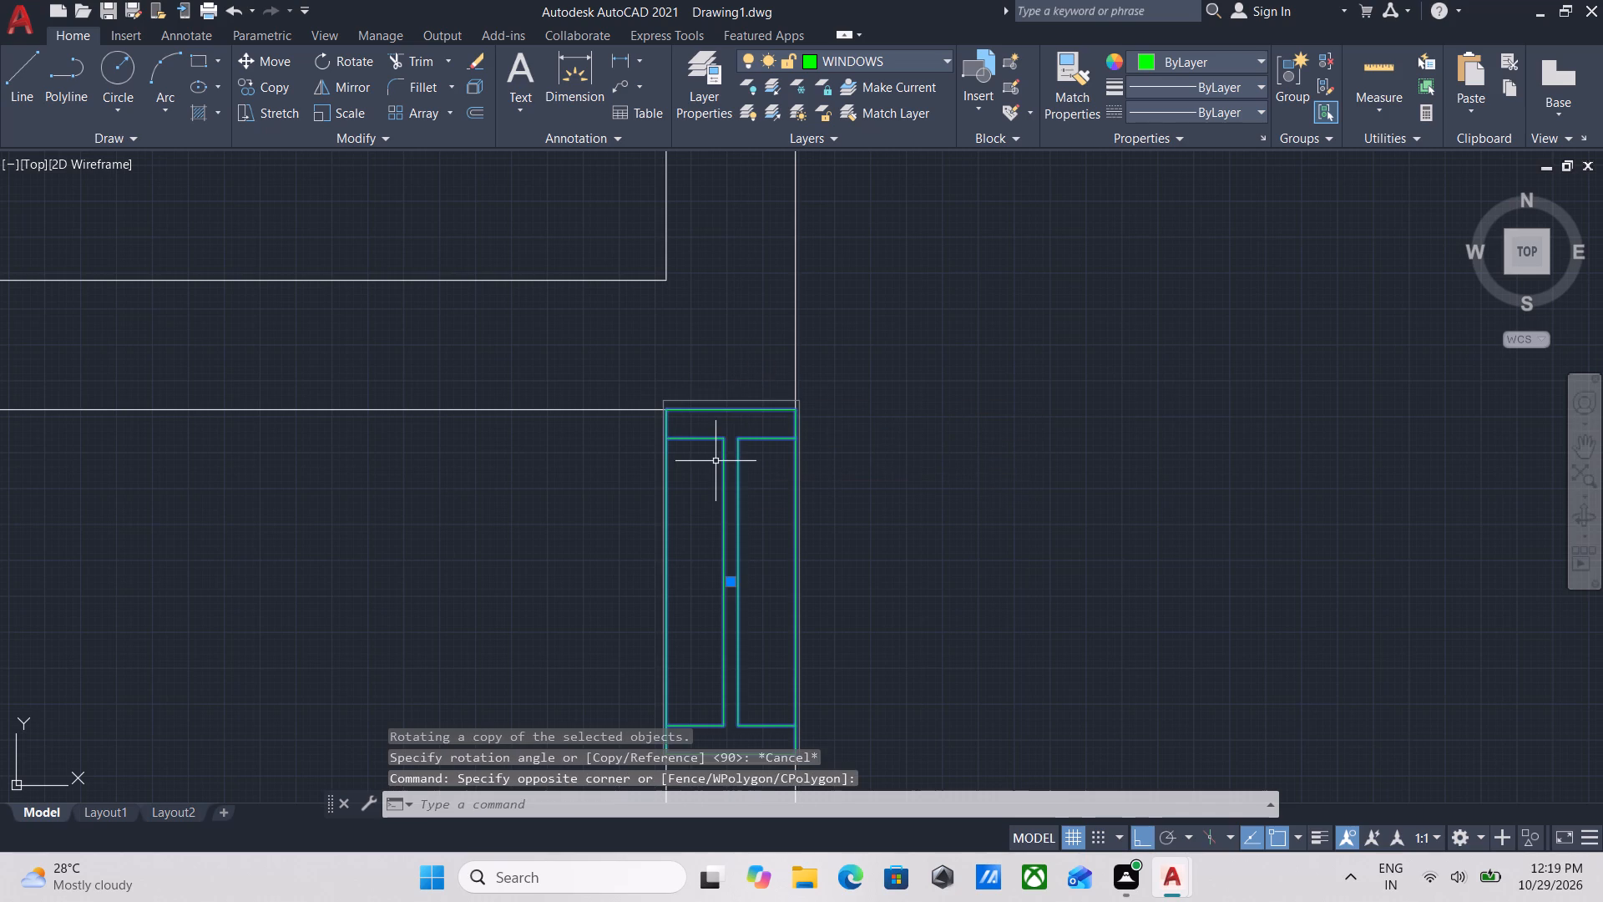
{"action": "type", "text": "RO"}
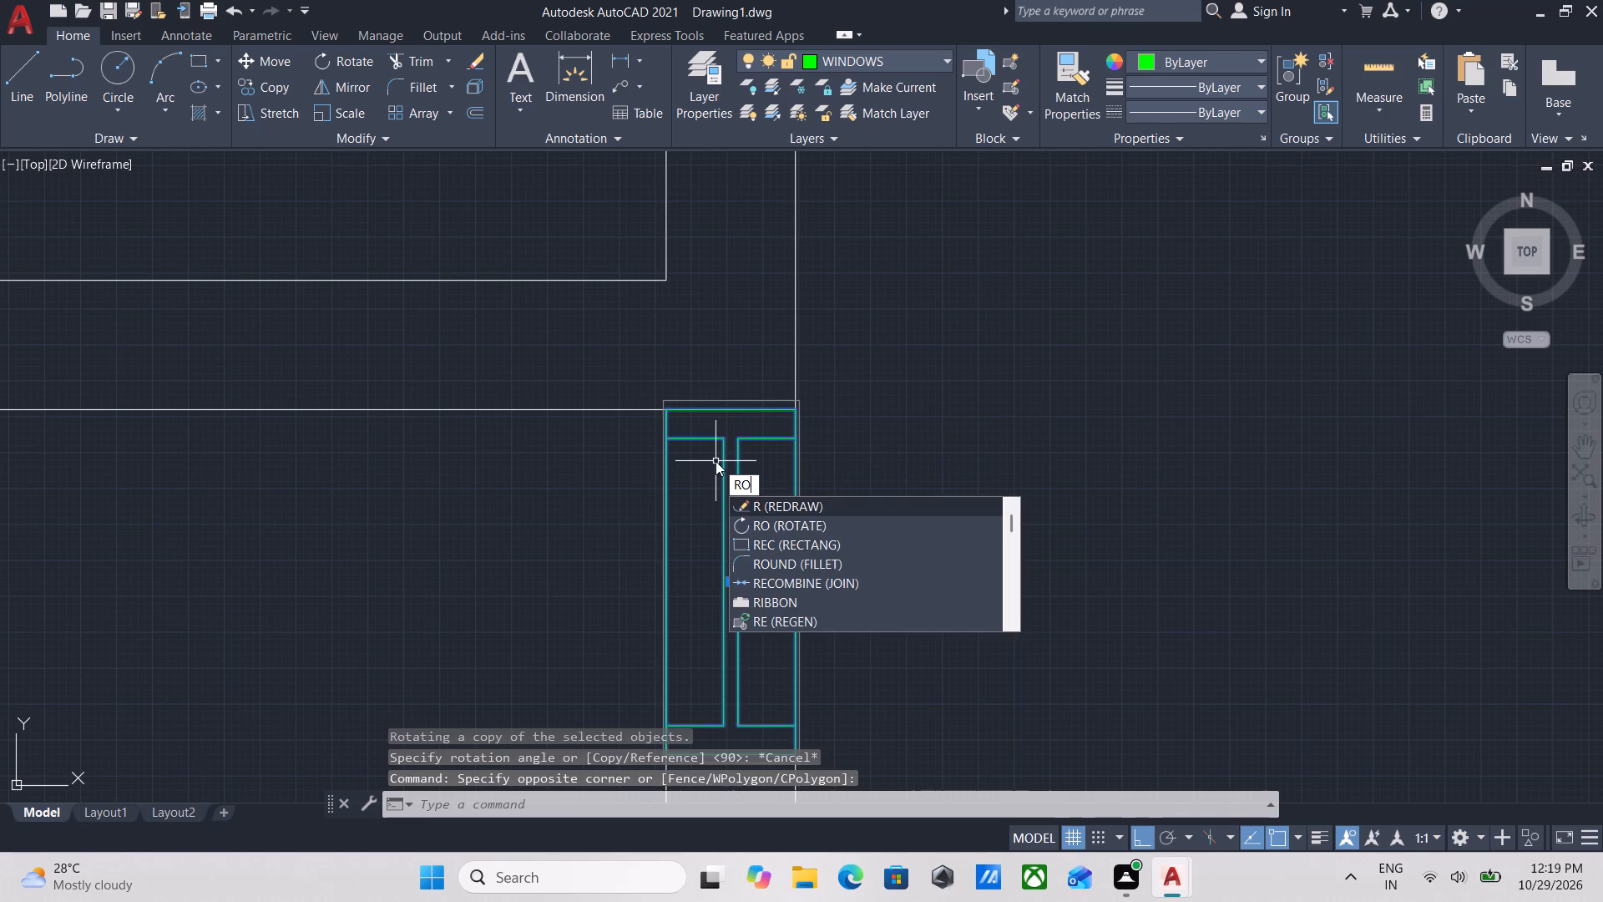
{"action": "key", "text": "Return"}
{"action": "left_click", "coordinate": [666, 411]}
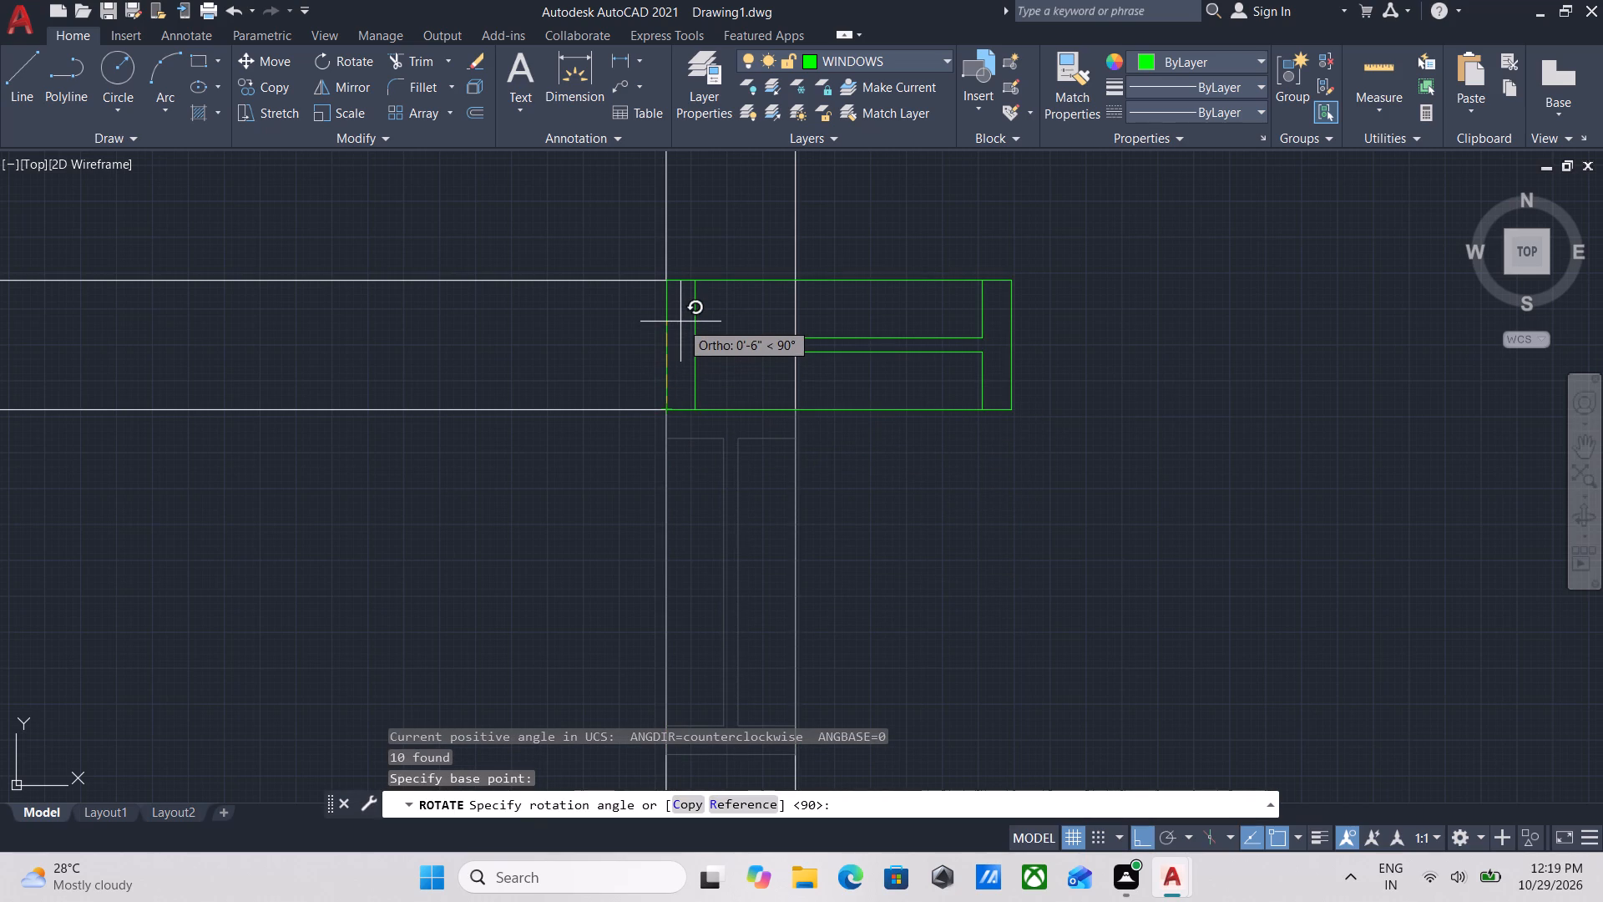
{"action": "type", "text": "CO"}
{"action": "type", "text": "PY"}
{"action": "key", "text": "Return"}
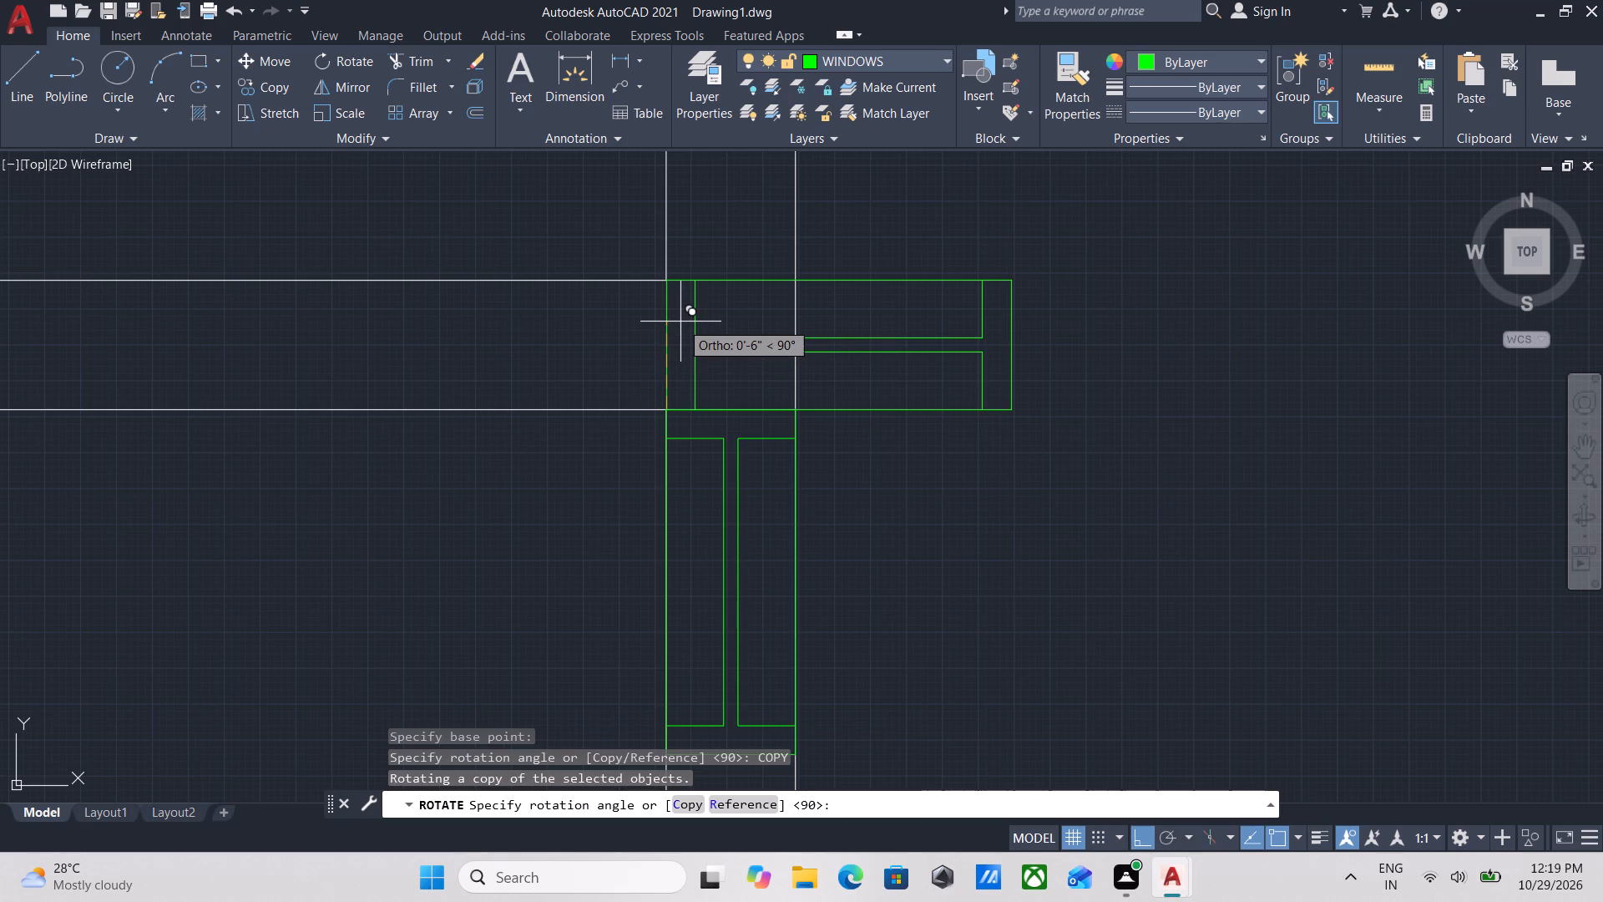
{"action": "key", "text": "Return"}
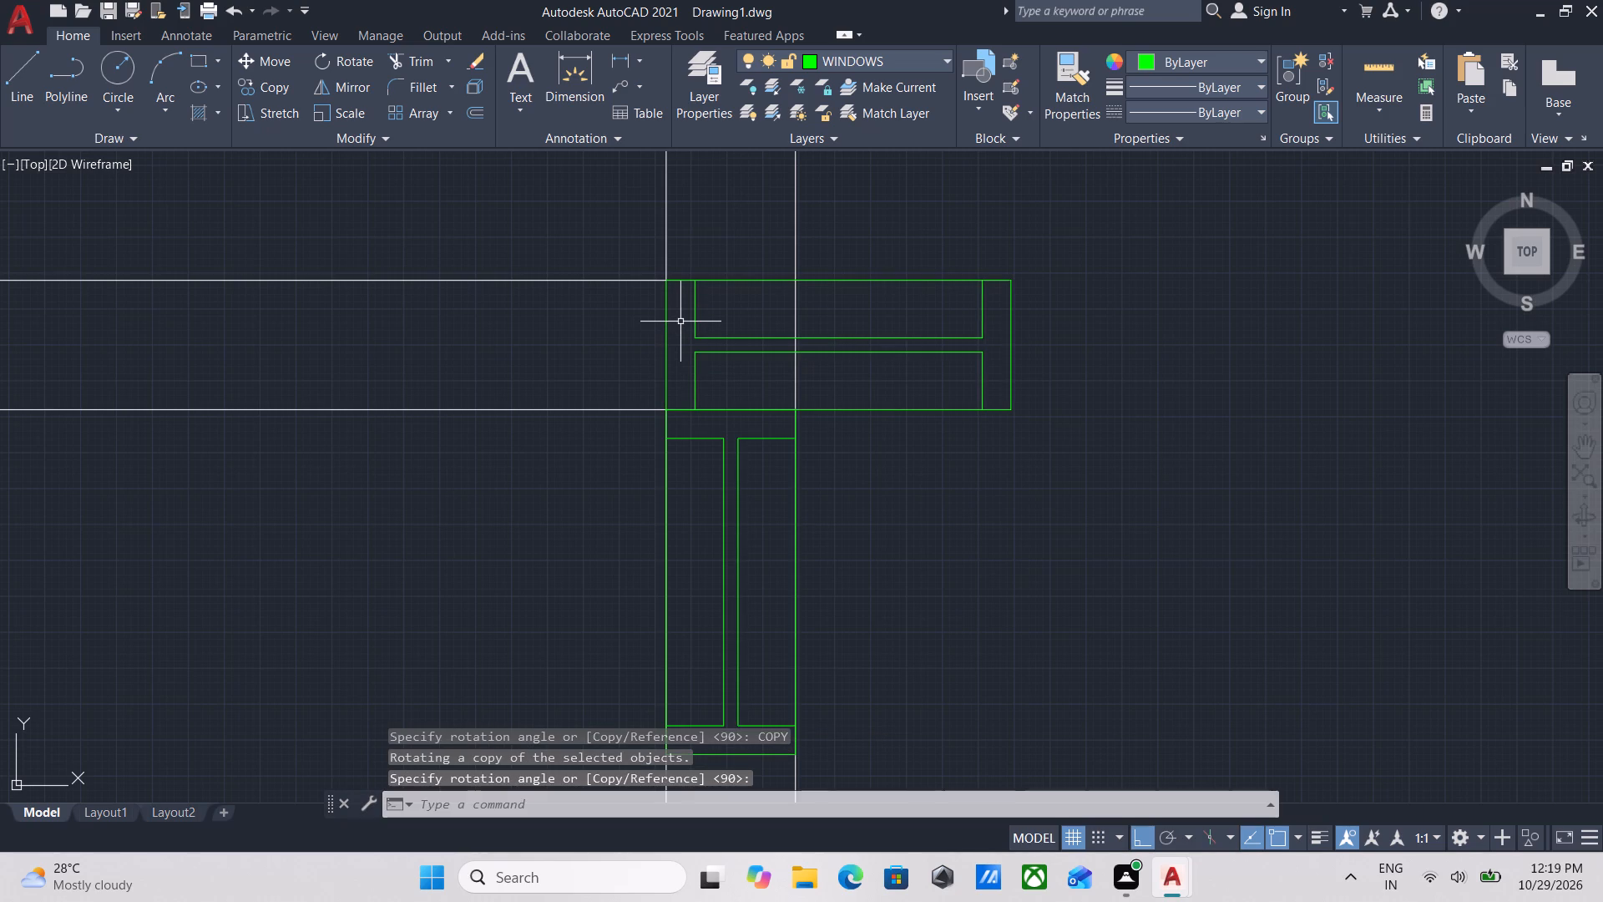
Move the horizontal window copy by its southwest corner to the inner northwest corner of the plan's northwest room, with Ortho off.
{"action": "left_click_drag", "start_coordinate": [1100, 563], "coordinate": [1071, 533]}
{"action": "left_click", "coordinate": [924, 367]}
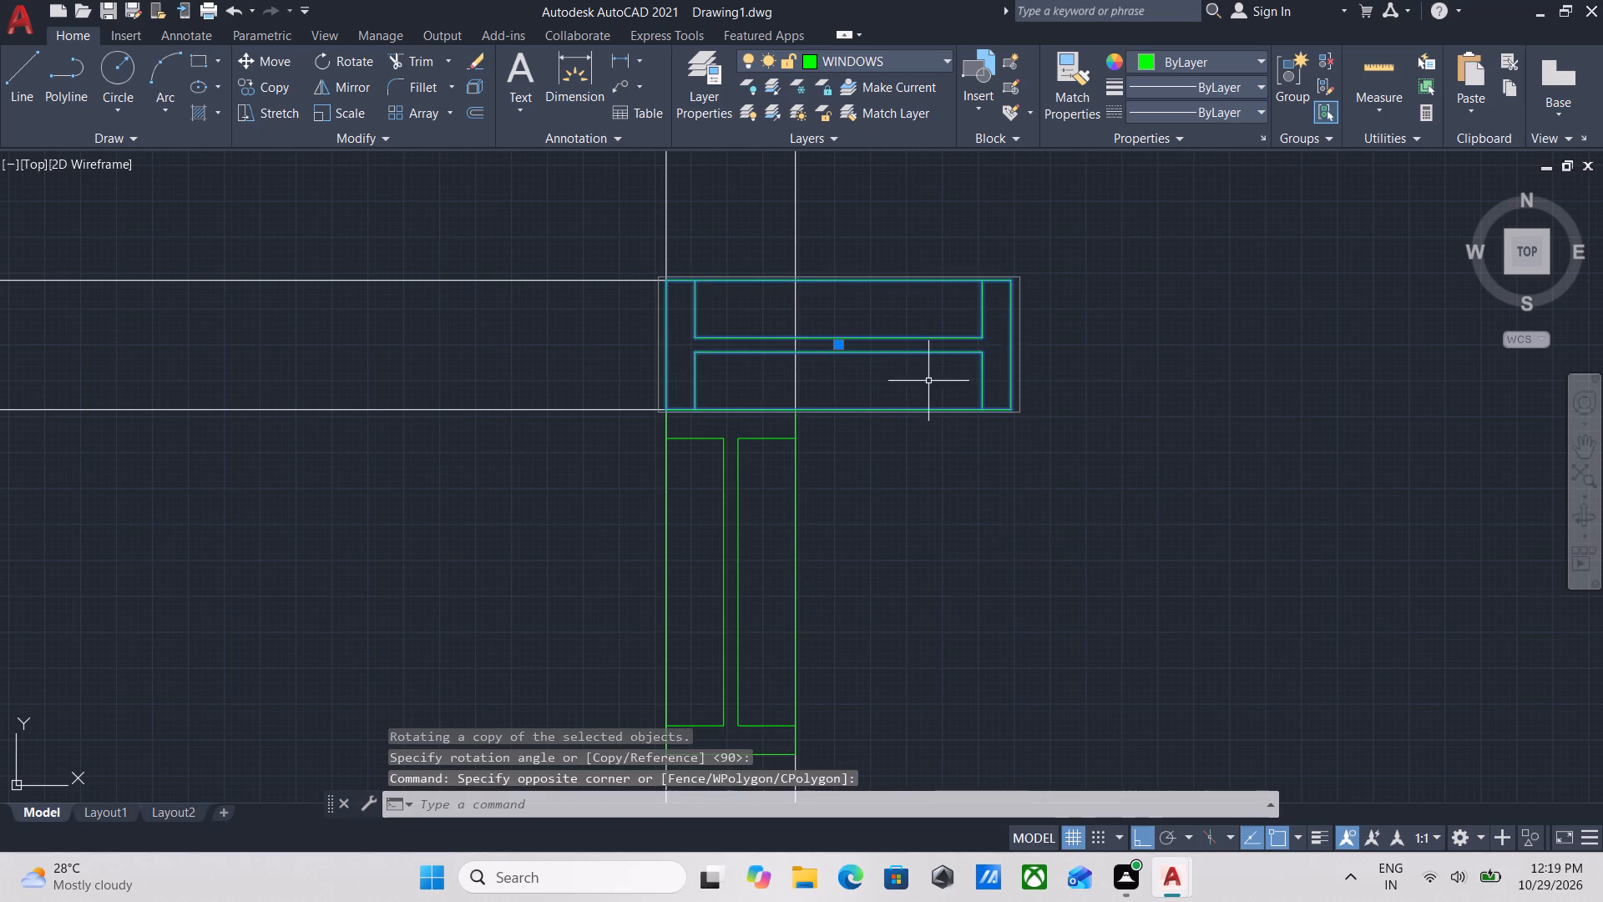
{"action": "middle_click_drag", "start_coordinate": [928, 382], "coordinate": [994, 478]}
{"action": "key", "text": "m"}
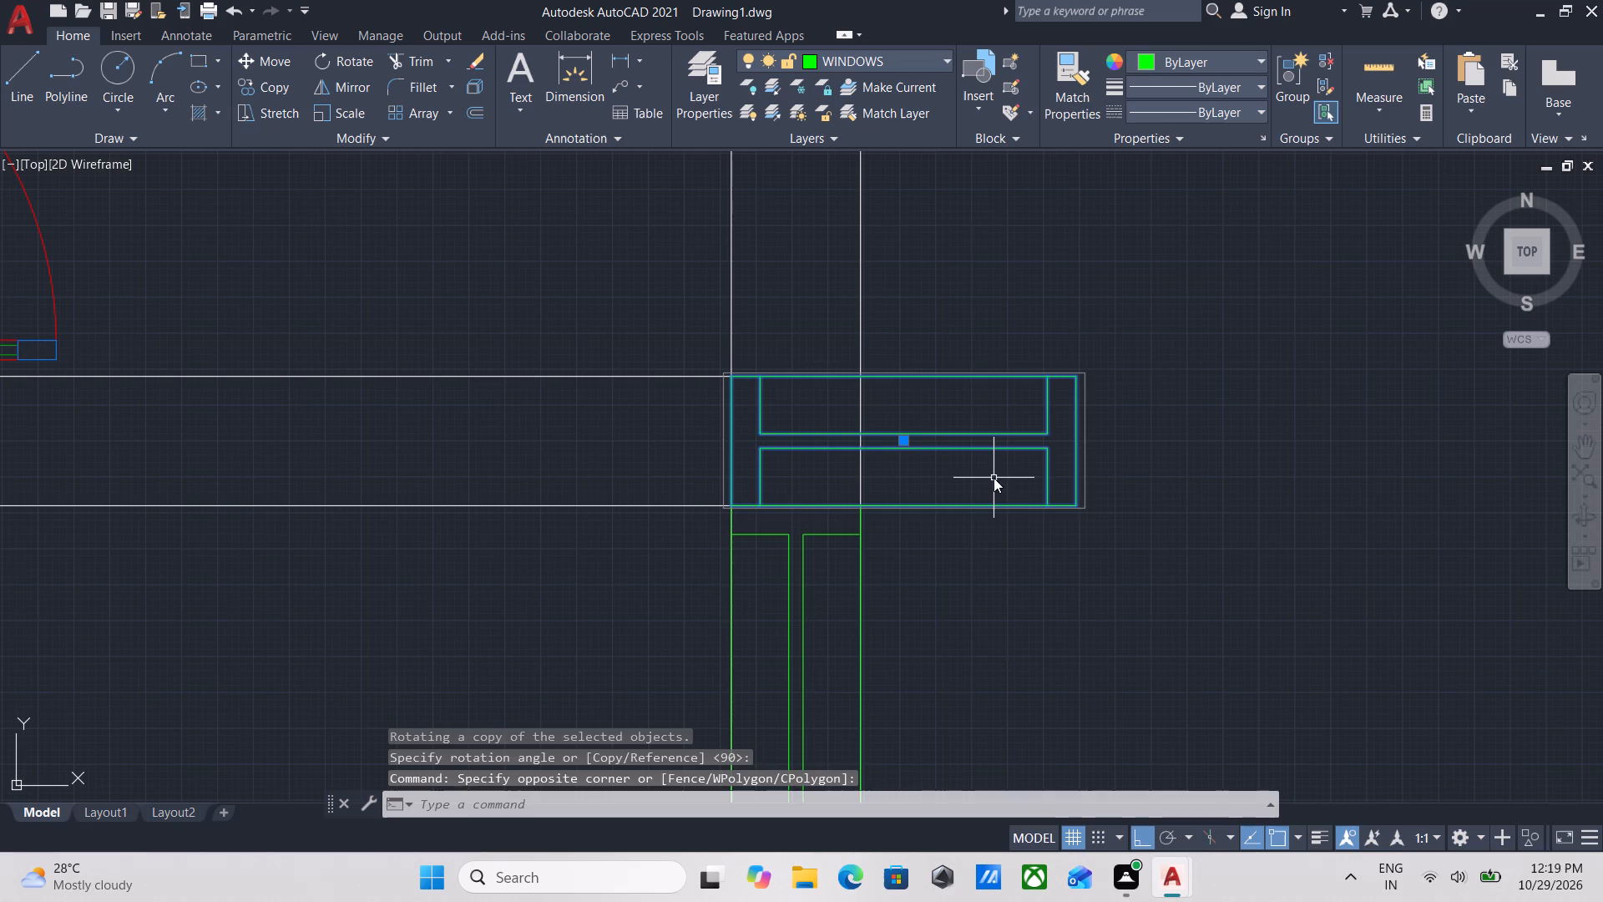
{"action": "key", "text": "Return"}
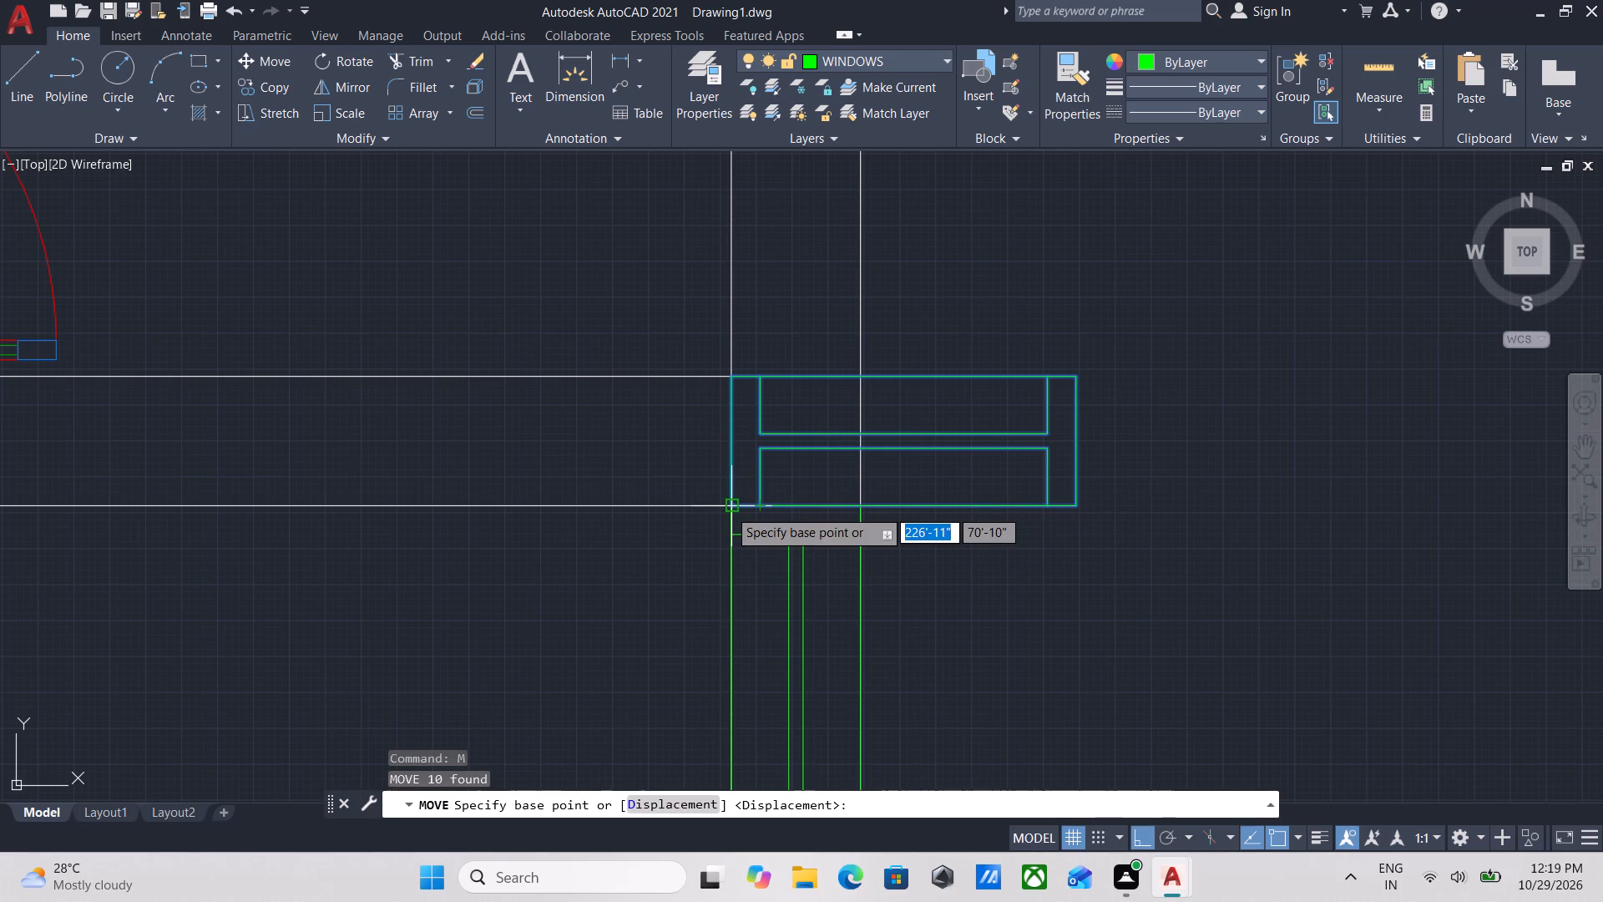
{"action": "left_click", "coordinate": [728, 509]}
{"action": "key", "text": "F8"}
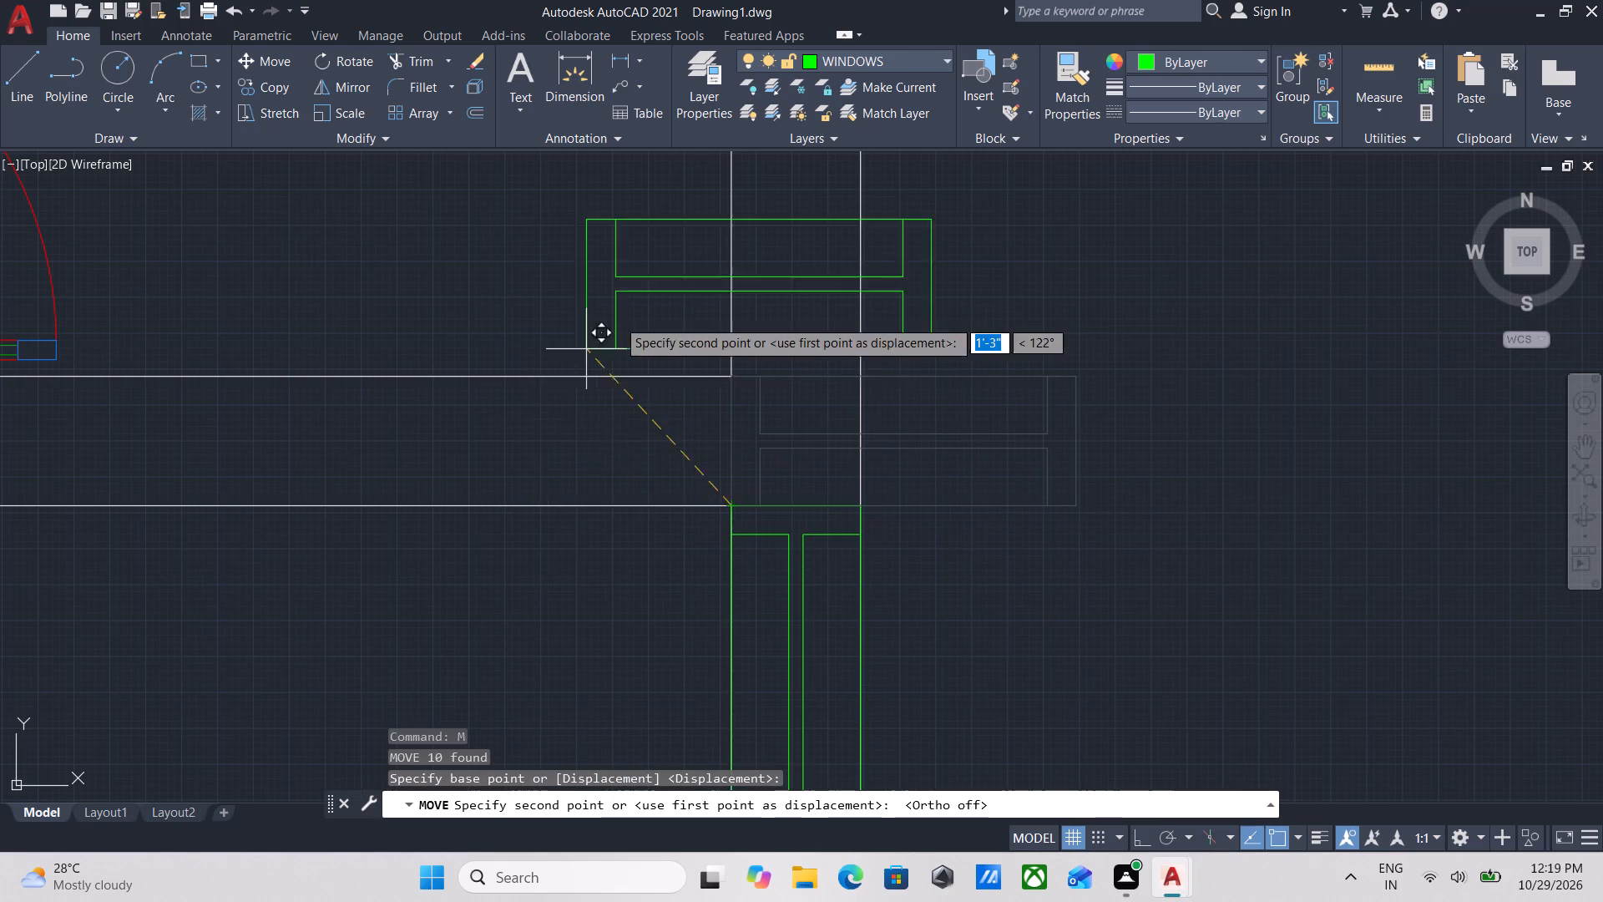
{"action": "scroll", "coordinate": [620, 316], "scroll_direction": "down", "scroll_amount": 1}
{"action": "middle_click_drag", "start_coordinate": [620, 316], "coordinate": [705, 614]}
{"action": "scroll", "coordinate": [508, 367], "scroll_direction": "down", "scroll_amount": 3}
{"action": "middle_click_drag", "start_coordinate": [508, 367], "coordinate": [1307, 576]}
{"action": "scroll", "coordinate": [958, 527], "scroll_direction": "down", "scroll_amount": 2}
{"action": "middle_click_drag", "start_coordinate": [958, 527], "coordinate": [996, 636]}
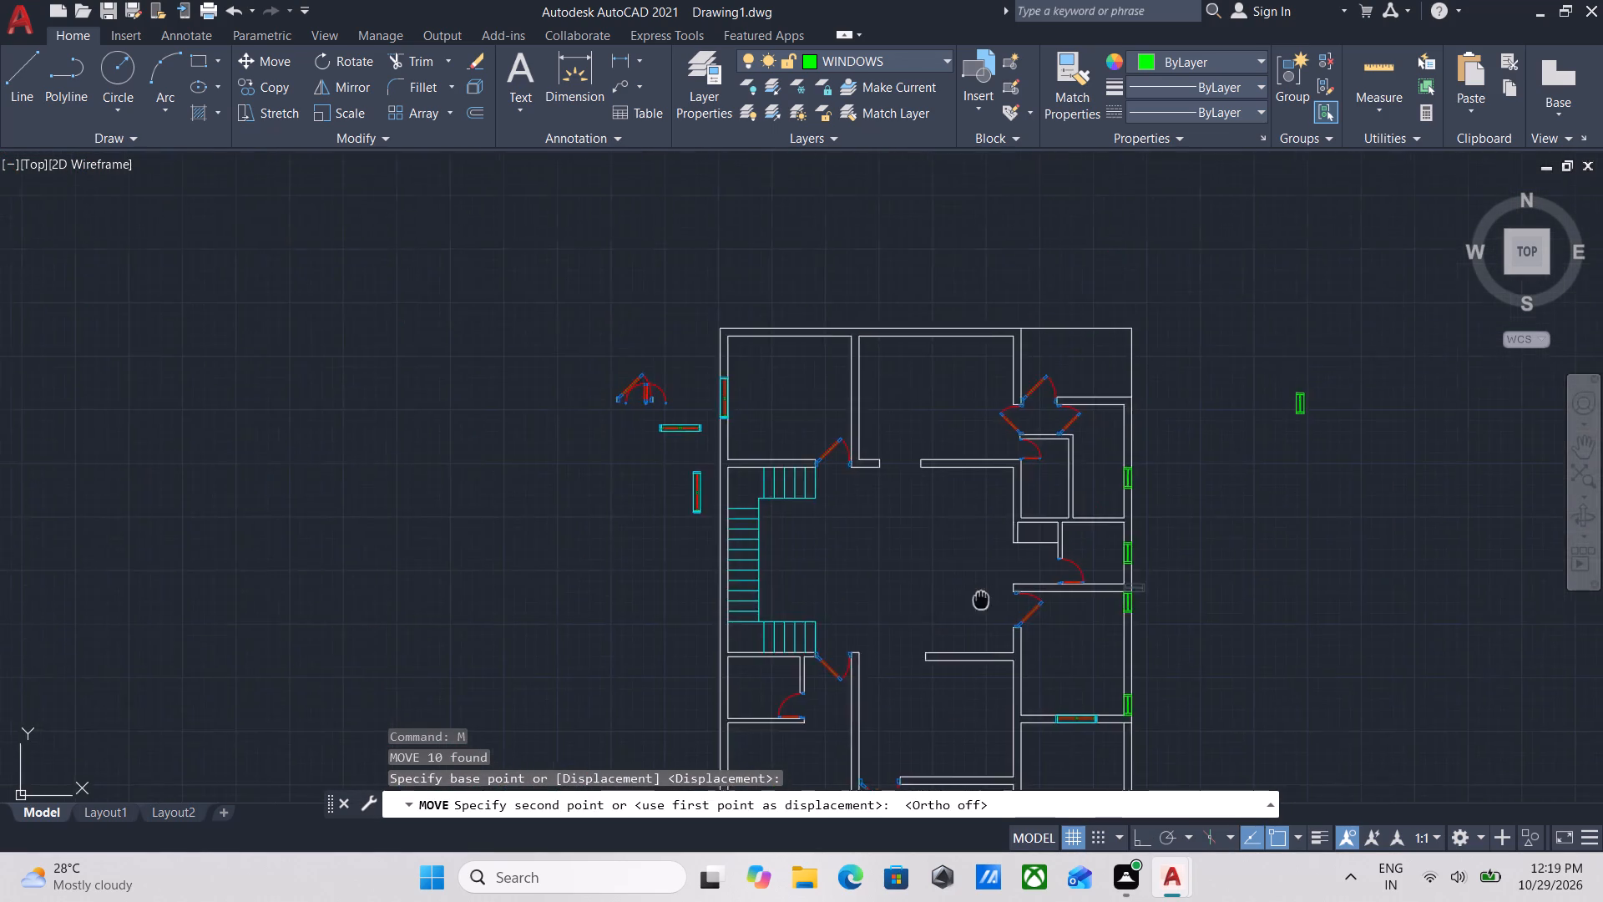
{"action": "middle_click_drag", "start_coordinate": [996, 636], "coordinate": [1041, 744]}
{"action": "scroll", "coordinate": [757, 508], "scroll_direction": "up", "scroll_amount": 3}
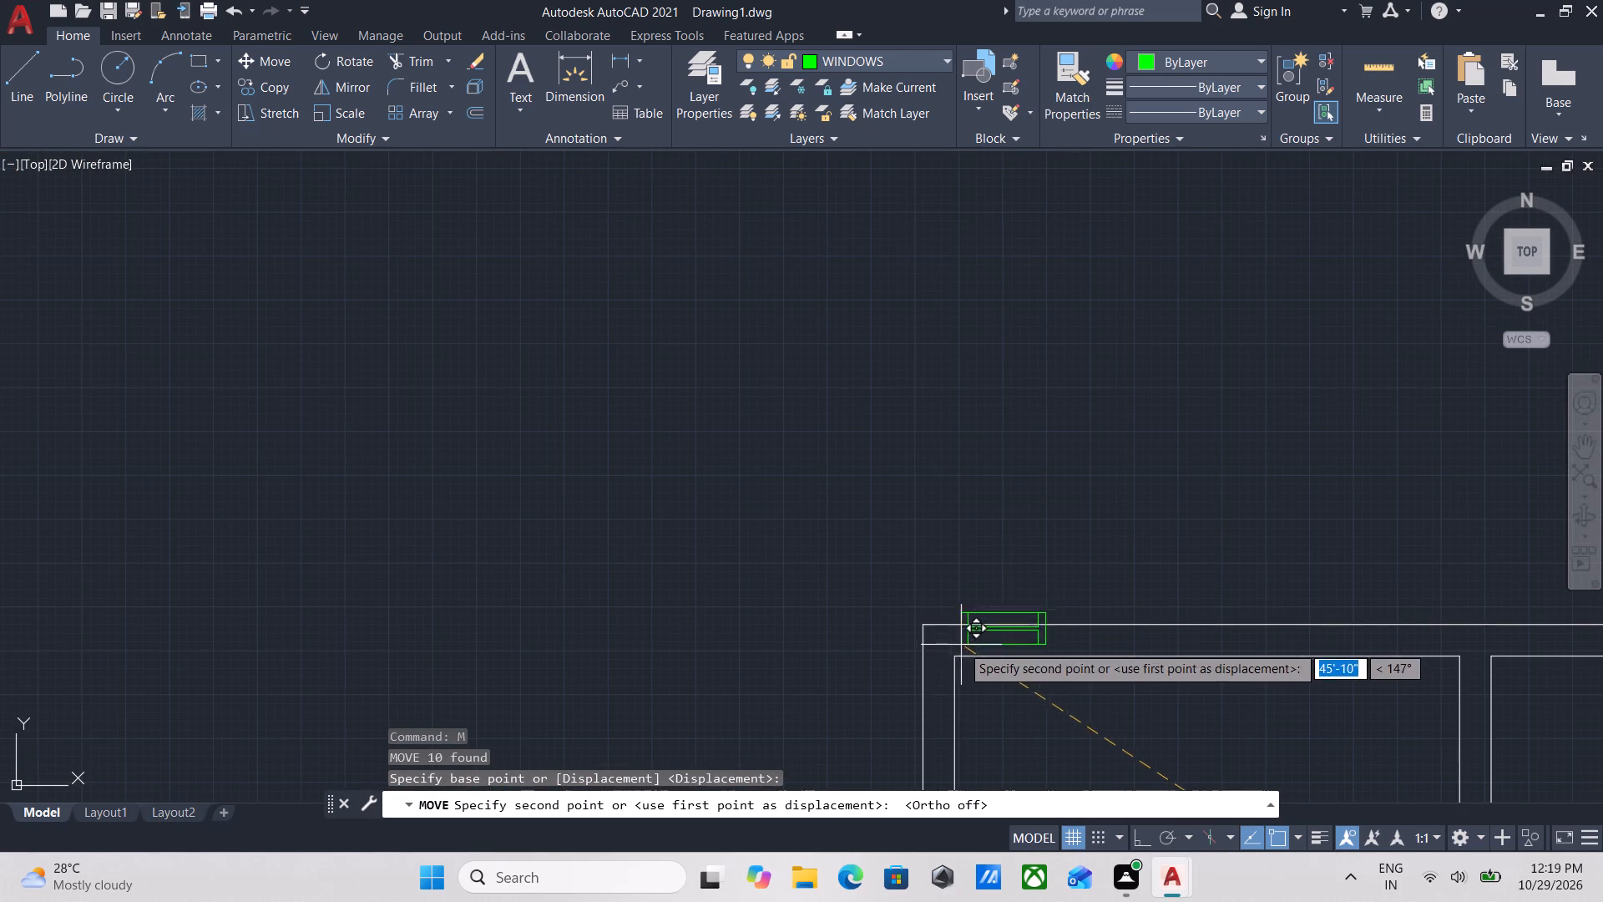
{"action": "left_click", "coordinate": [953, 651]}
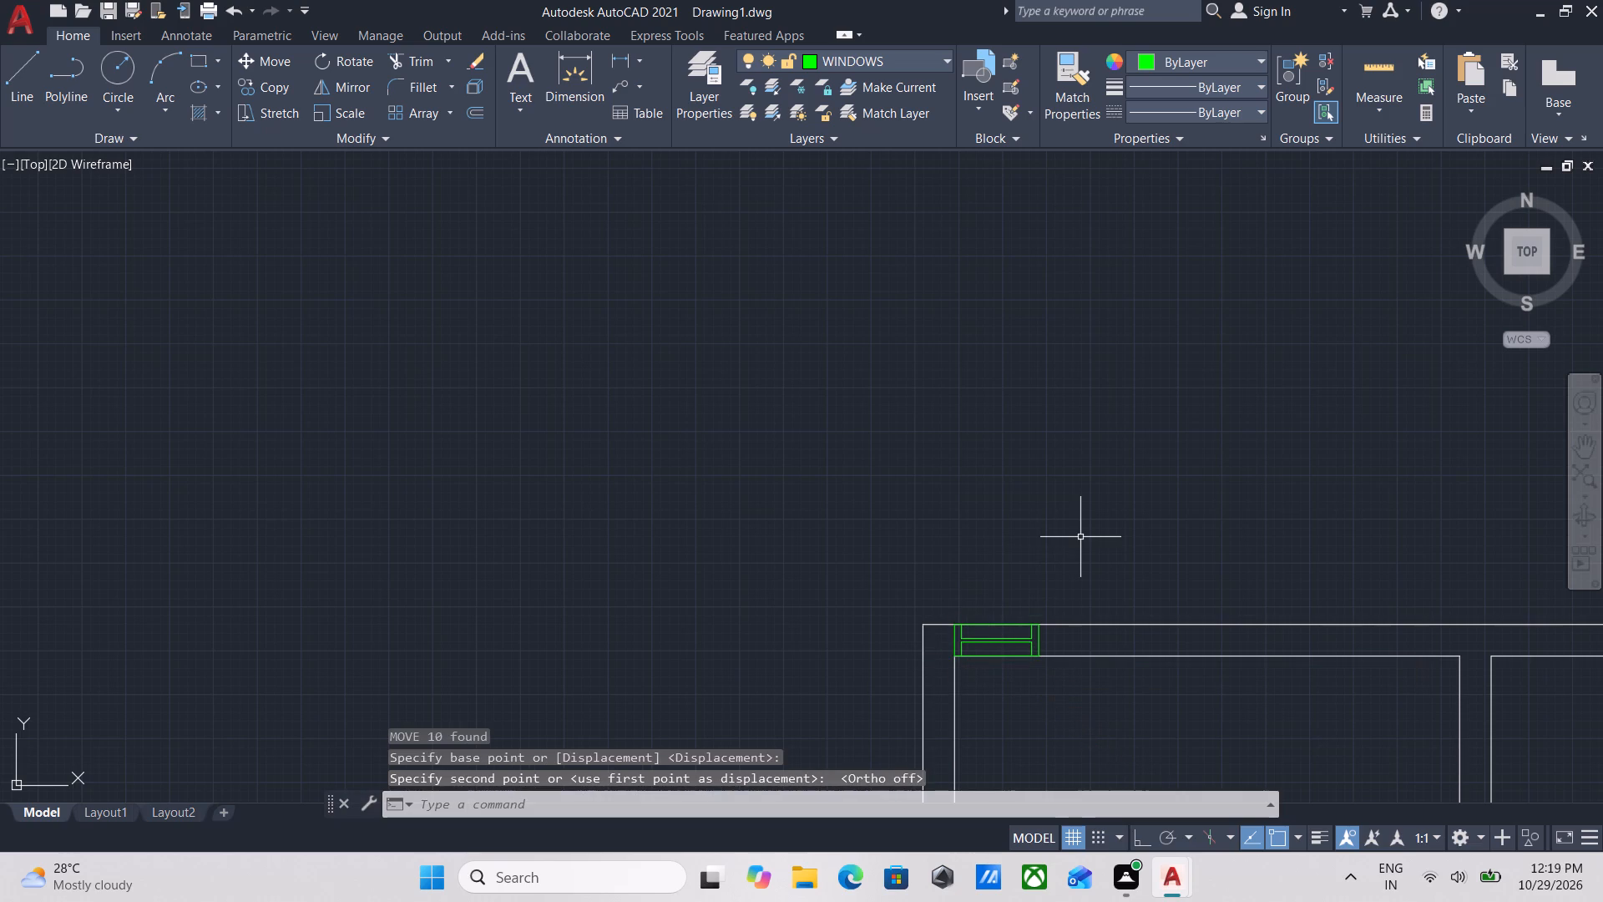
Copy the northwest room's horizontal window 10' east, from its southeast corner to the room's inner northeast corner.
{"action": "middle_click_drag", "start_coordinate": [1097, 694], "coordinate": [1009, 628]}
{"action": "scroll", "coordinate": [926, 557], "scroll_direction": "up", "scroll_amount": 3}
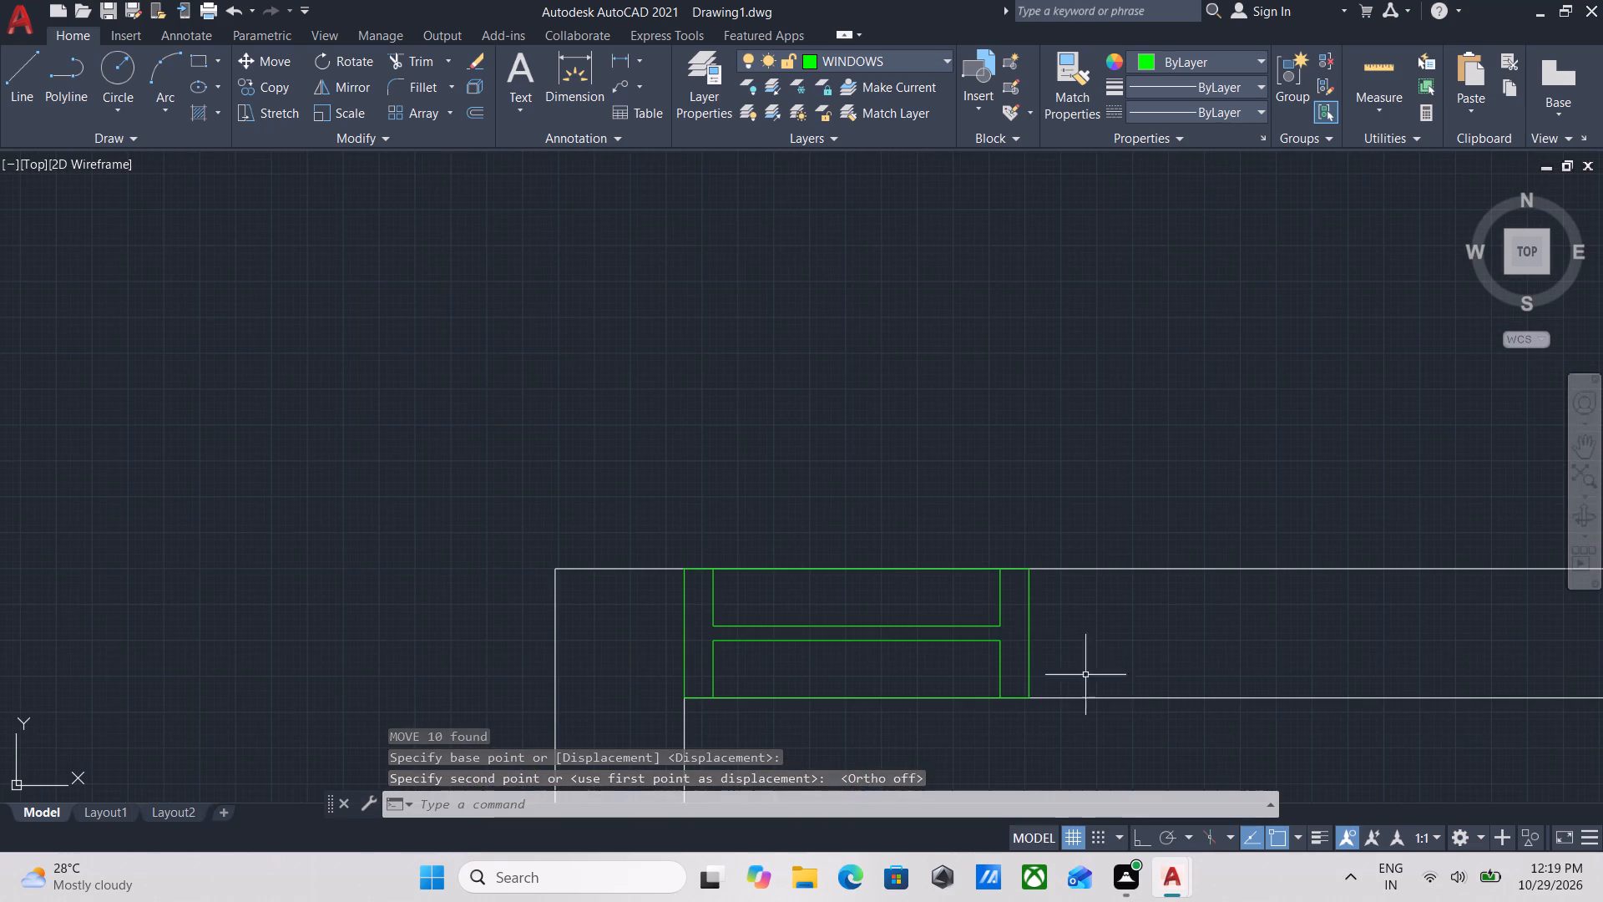
{"action": "left_click", "coordinate": [1119, 656]}
{"action": "left_click", "coordinate": [993, 609]}
{"action": "middle_click_drag", "start_coordinate": [1041, 624], "coordinate": [781, 602]}
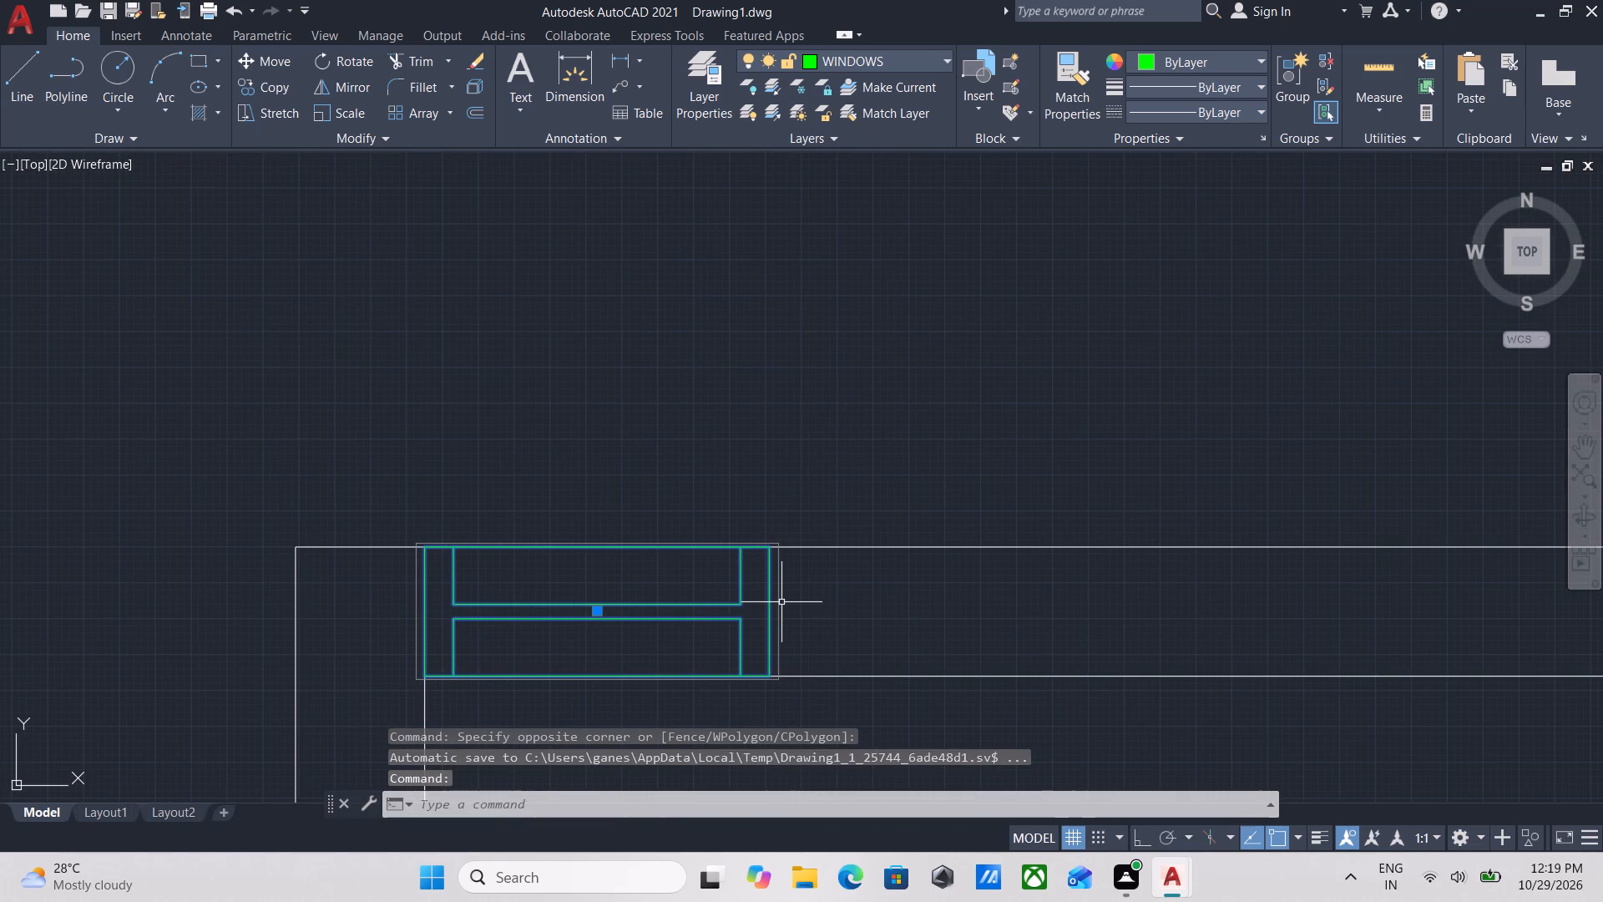
{"action": "type", "text": "CO"}
{"action": "key", "text": "Return"}
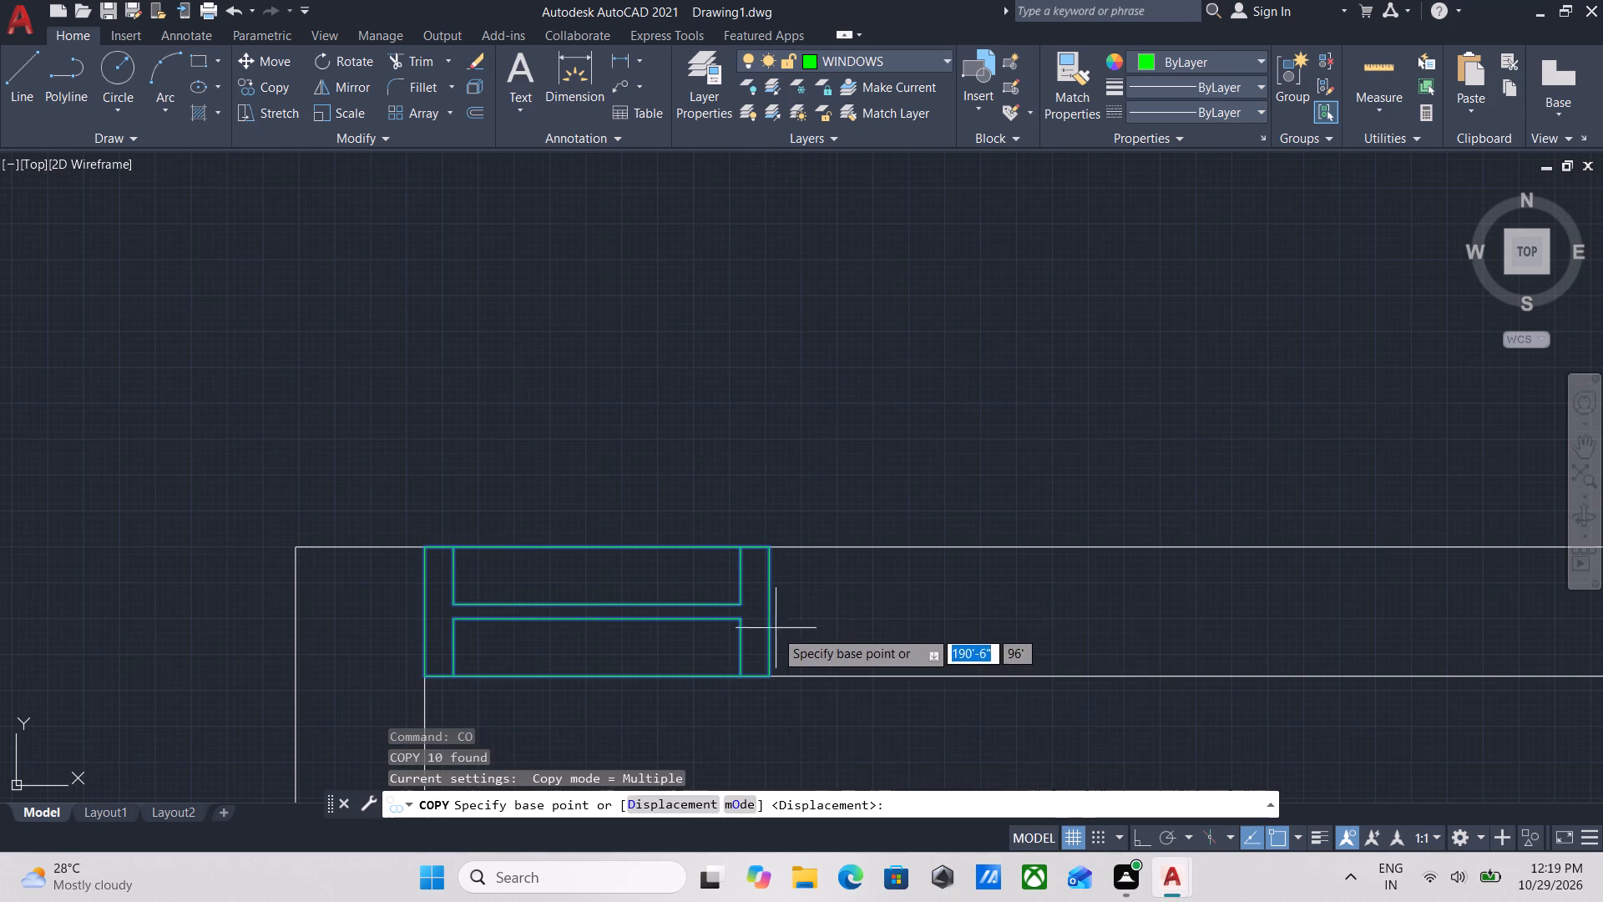
{"action": "left_click", "coordinate": [771, 679]}
{"action": "middle_click_drag", "start_coordinate": [1097, 666], "coordinate": [60, 597]}
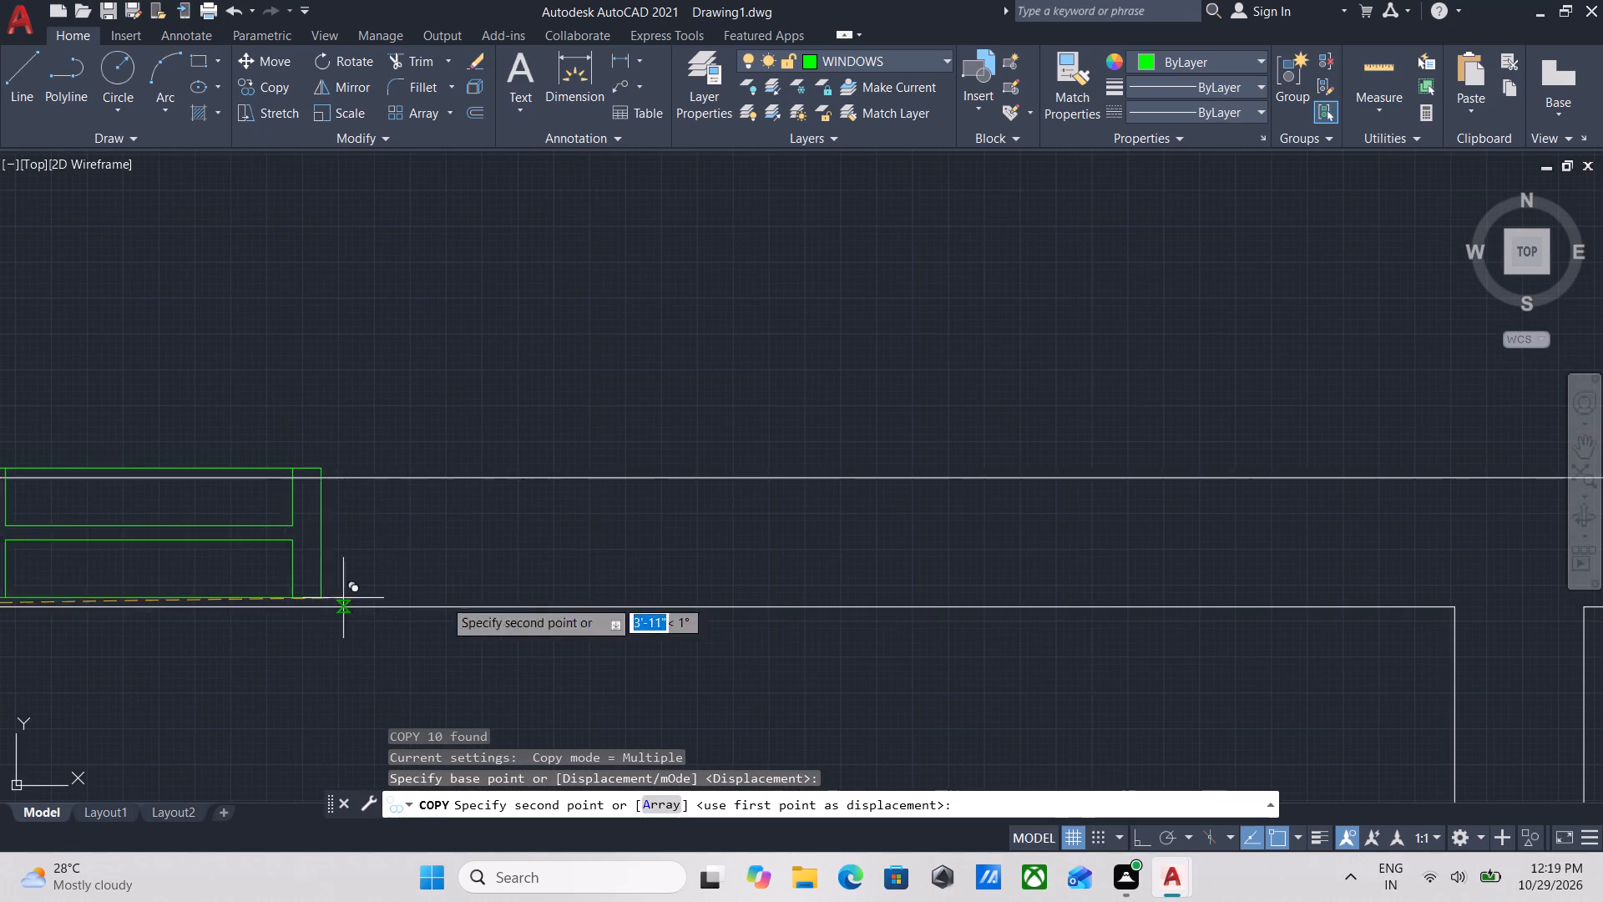
{"action": "middle_click_drag", "start_coordinate": [920, 619], "coordinate": [579, 608]}
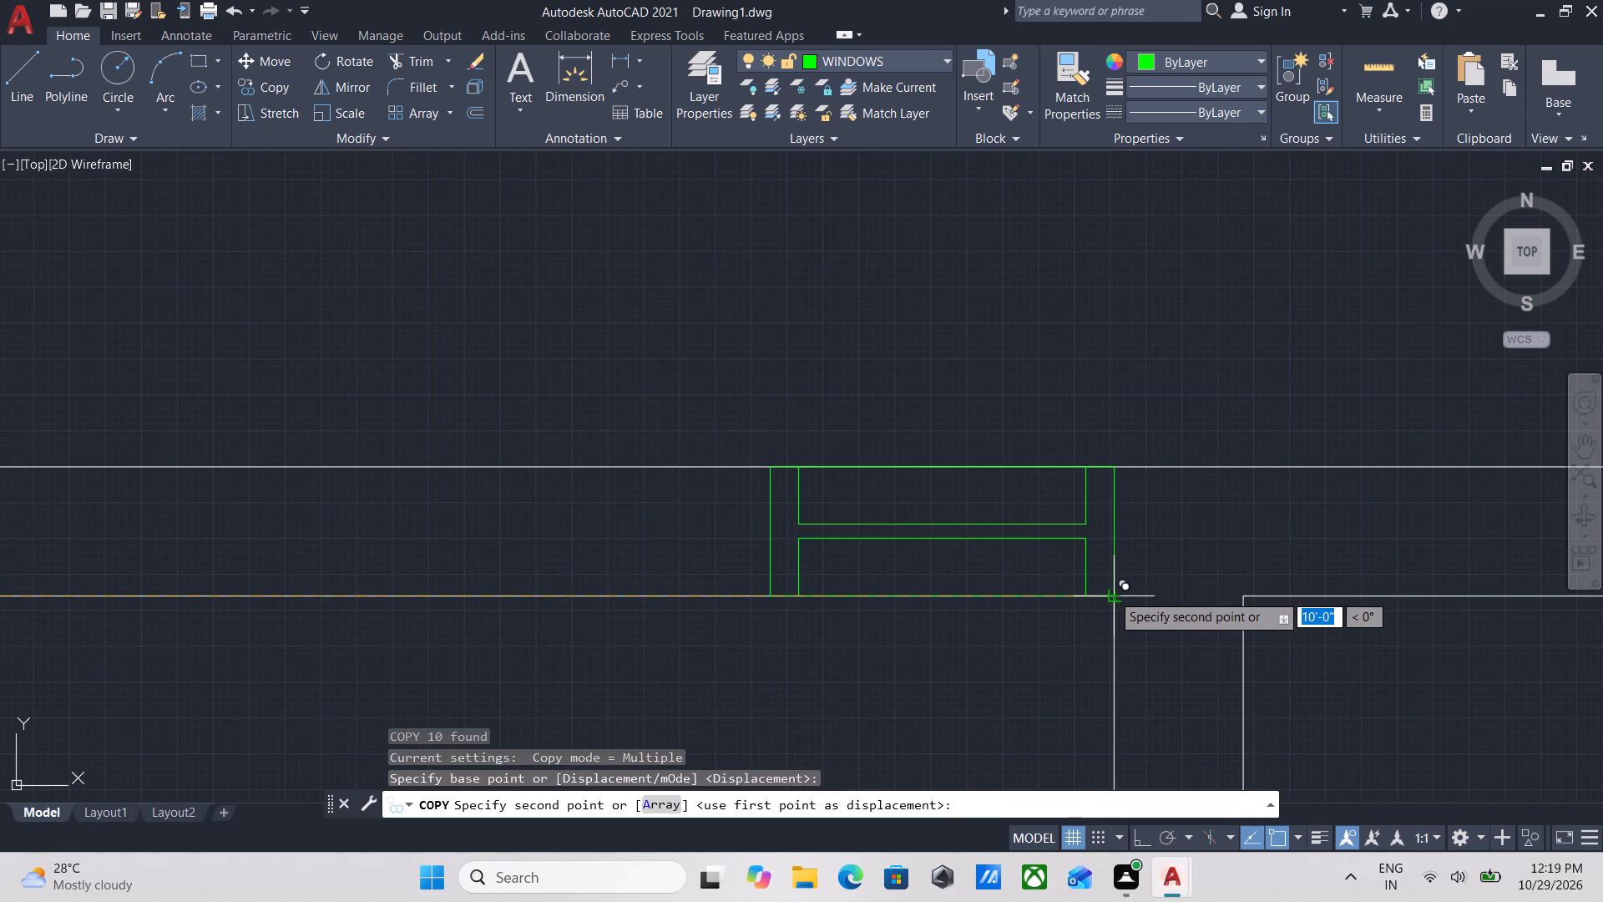
{"action": "left_click", "coordinate": [1111, 593]}
{"action": "scroll", "coordinate": [963, 513], "scroll_direction": "down", "scroll_amount": 2}
{"action": "key", "text": "Escape"}
Copy the southwest room's south wall window by its top edge midpoint to just above the north wall of the north middle room.
{"action": "scroll", "coordinate": [750, 502], "scroll_direction": "down", "scroll_amount": 2}
{"action": "middle_click_drag", "start_coordinate": [750, 502], "coordinate": [913, 535]}
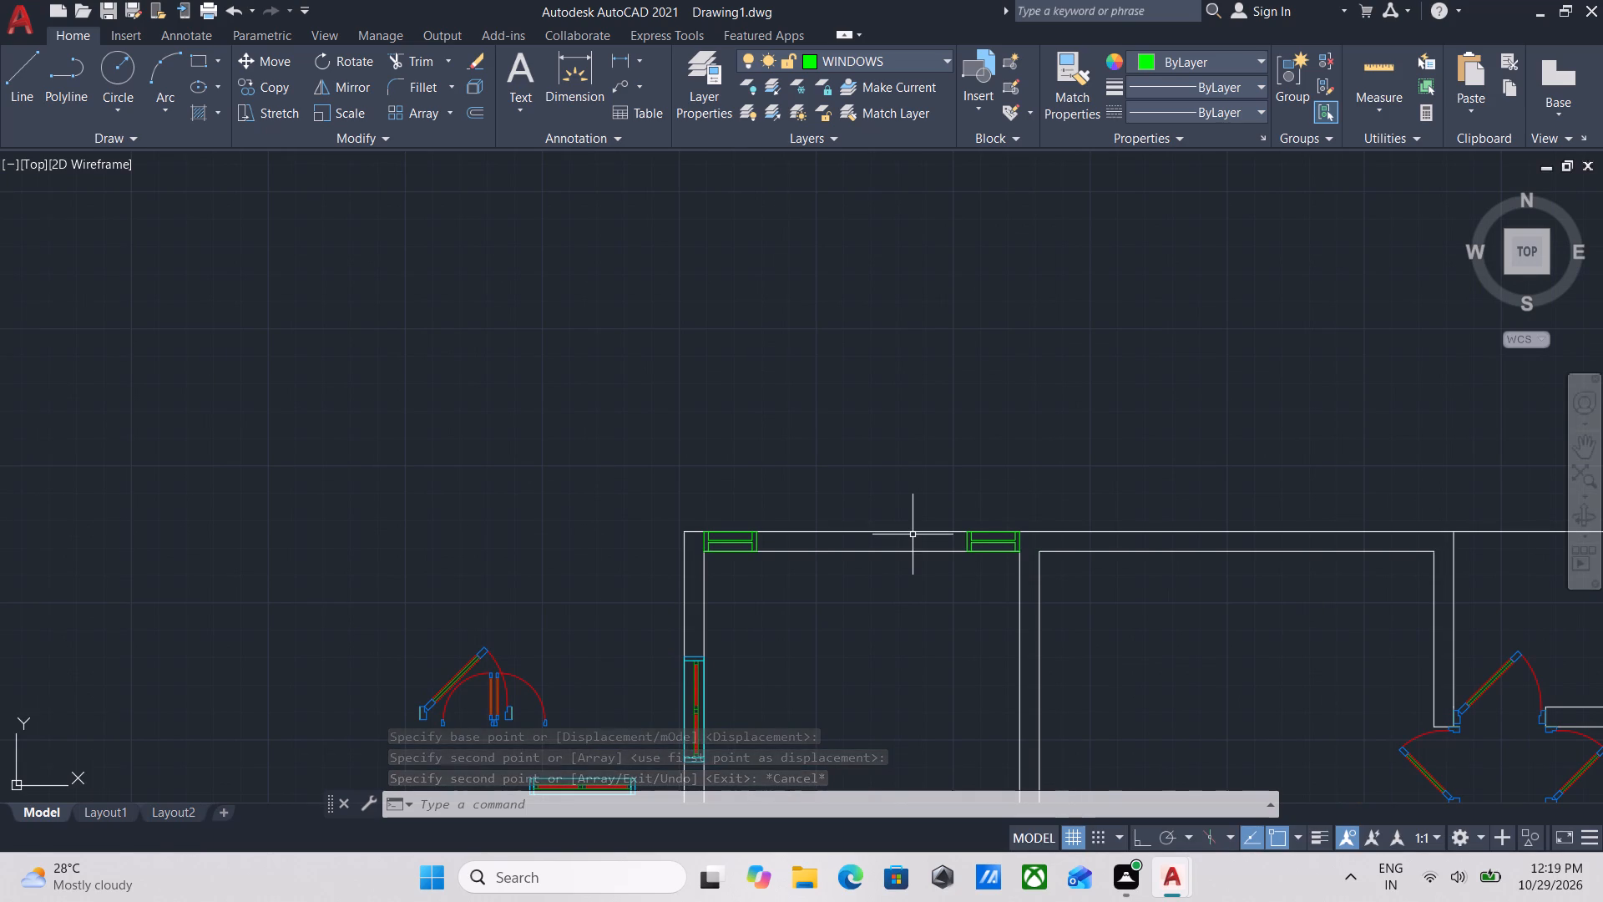
{"action": "scroll", "coordinate": [913, 565], "scroll_direction": "down", "scroll_amount": 2}
{"action": "middle_click_drag", "start_coordinate": [909, 577], "coordinate": [790, 477]}
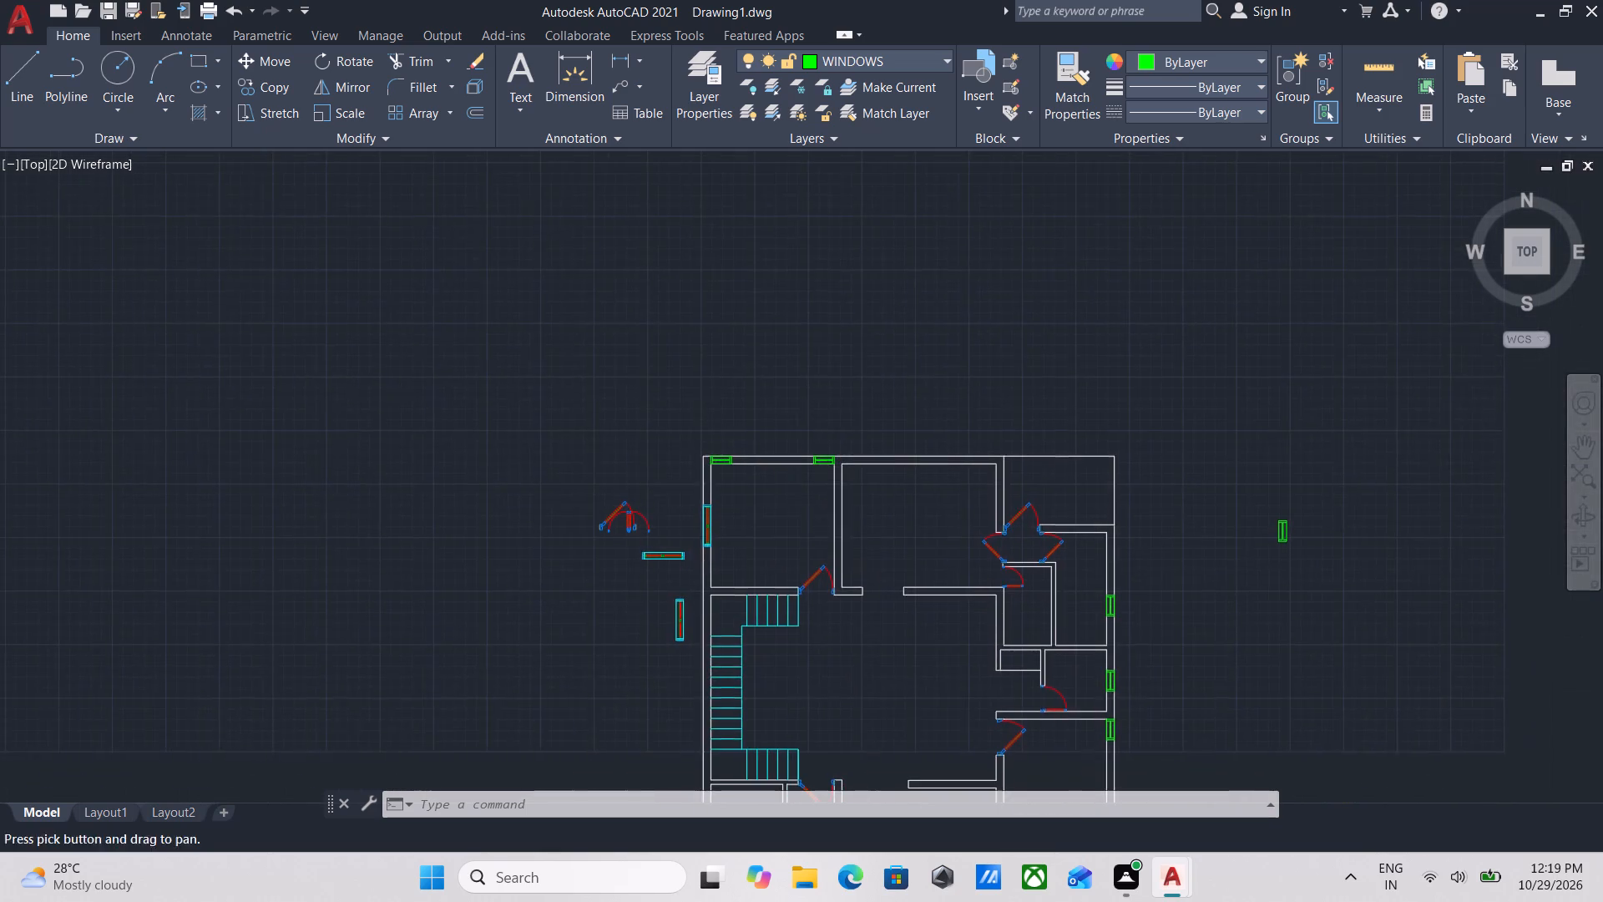
{"action": "scroll", "coordinate": [942, 672], "scroll_direction": "down", "scroll_amount": 1}
{"action": "middle_click_drag", "start_coordinate": [942, 672], "coordinate": [917, 527]}
{"action": "scroll", "coordinate": [916, 531], "scroll_direction": "up", "scroll_amount": 1}
{"action": "middle_click_drag", "start_coordinate": [907, 774], "coordinate": [915, 602]}
{"action": "scroll", "coordinate": [768, 676], "scroll_direction": "up", "scroll_amount": 5}
{"action": "left_click", "coordinate": [901, 619]}
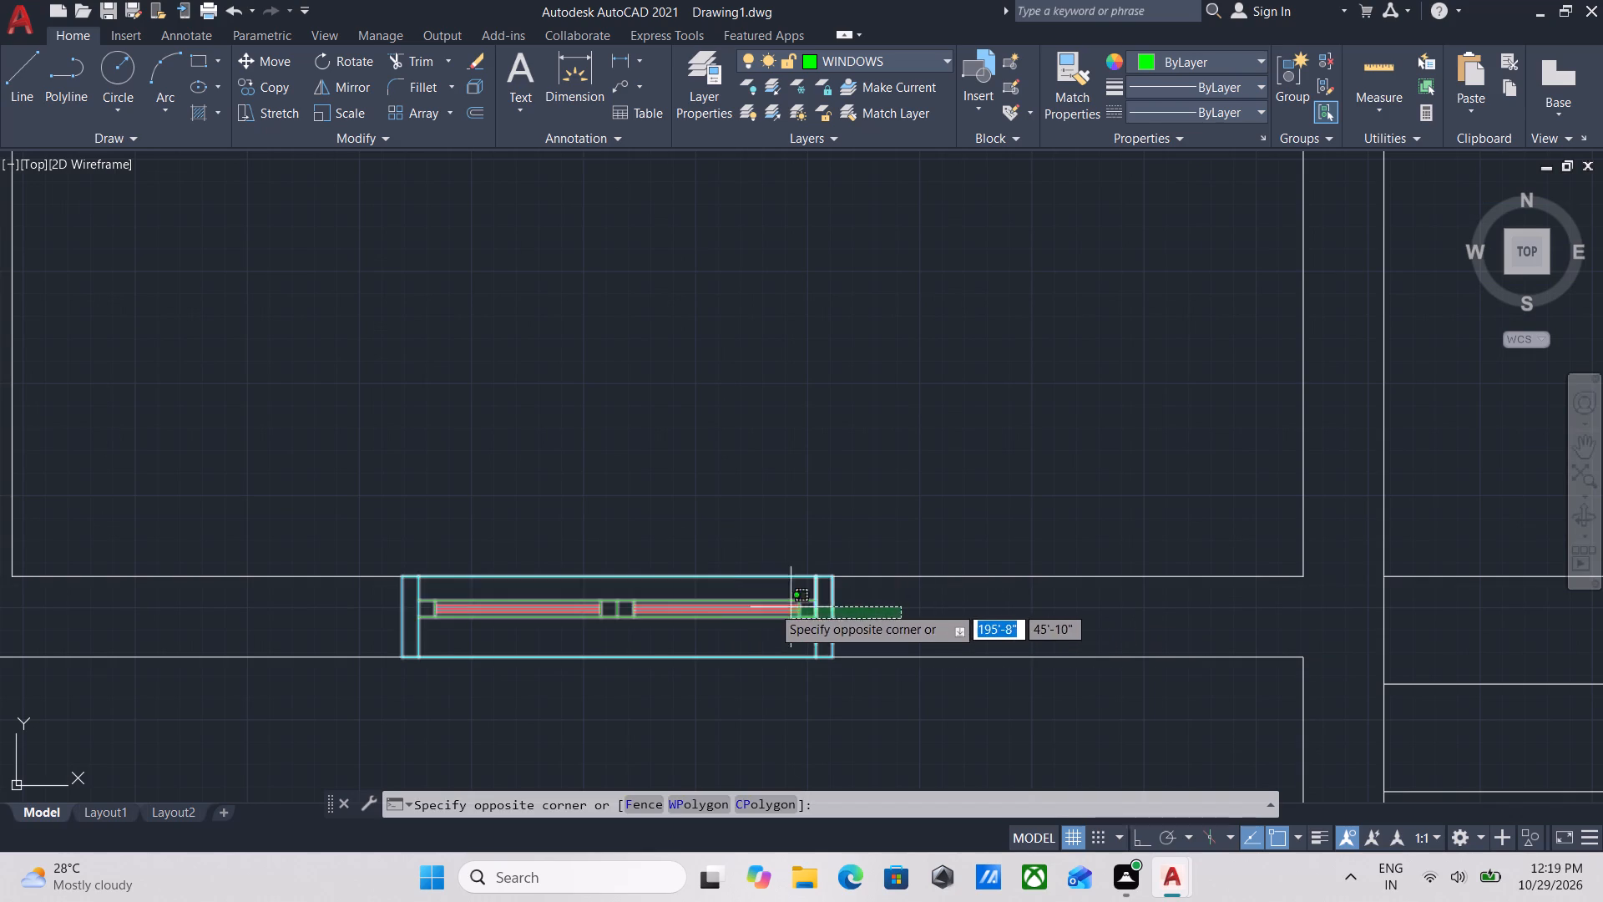
{"action": "left_click", "coordinate": [734, 604]}
{"action": "middle_click_drag", "start_coordinate": [734, 604], "coordinate": [846, 611]}
{"action": "scroll", "coordinate": [846, 611], "scroll_direction": "up", "scroll_amount": 1}
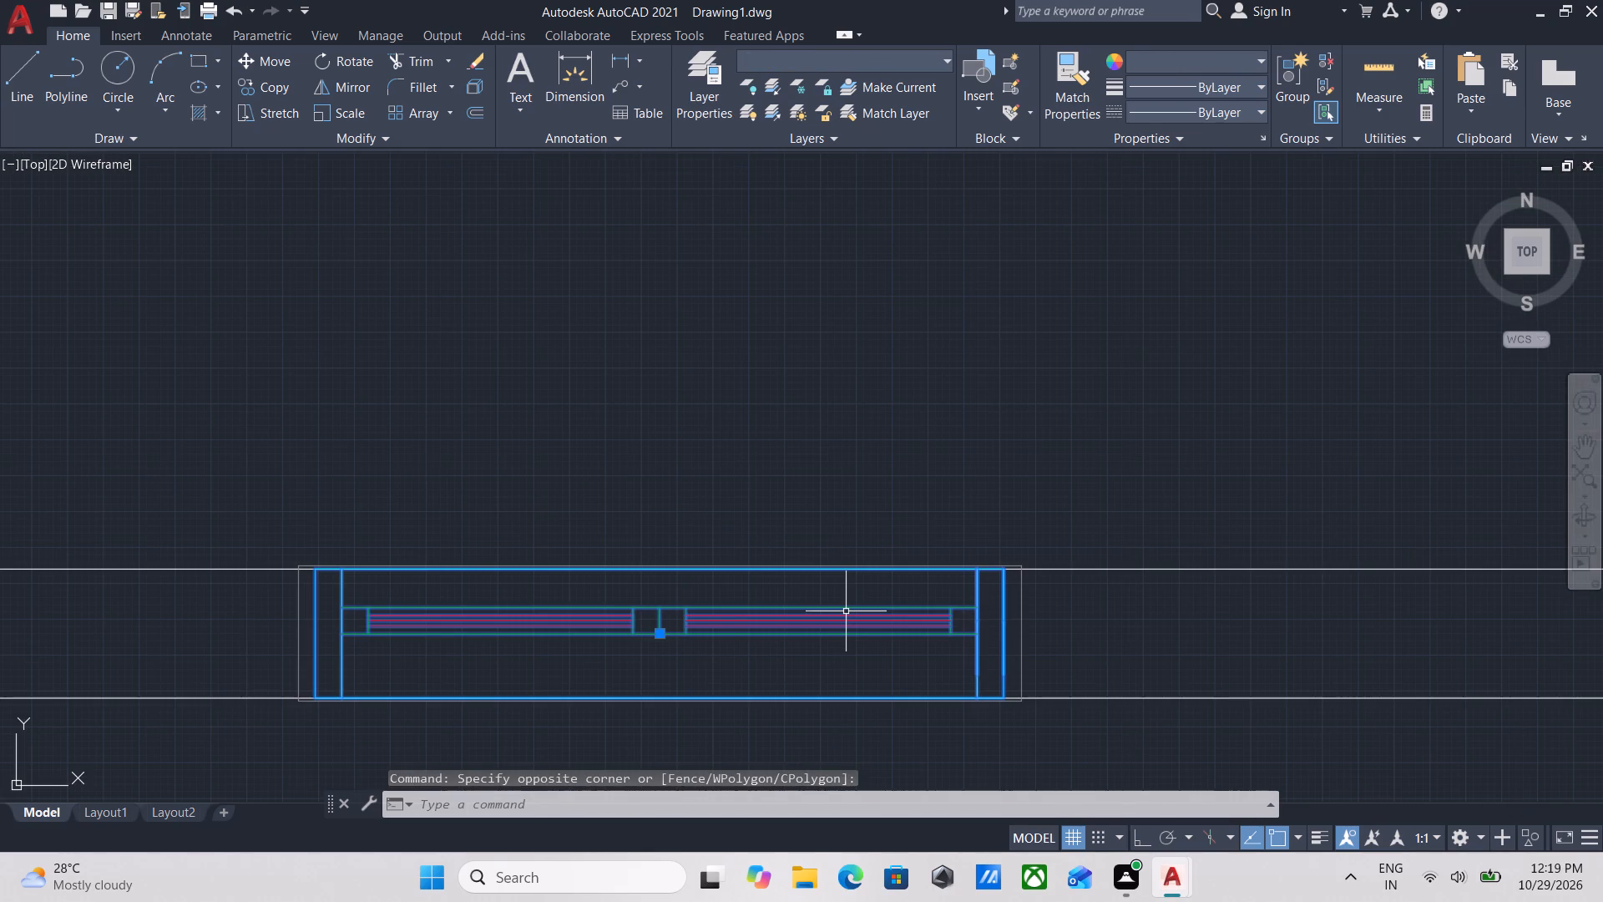
{"action": "type", "text": "CO"}
{"action": "key", "text": "Return"}
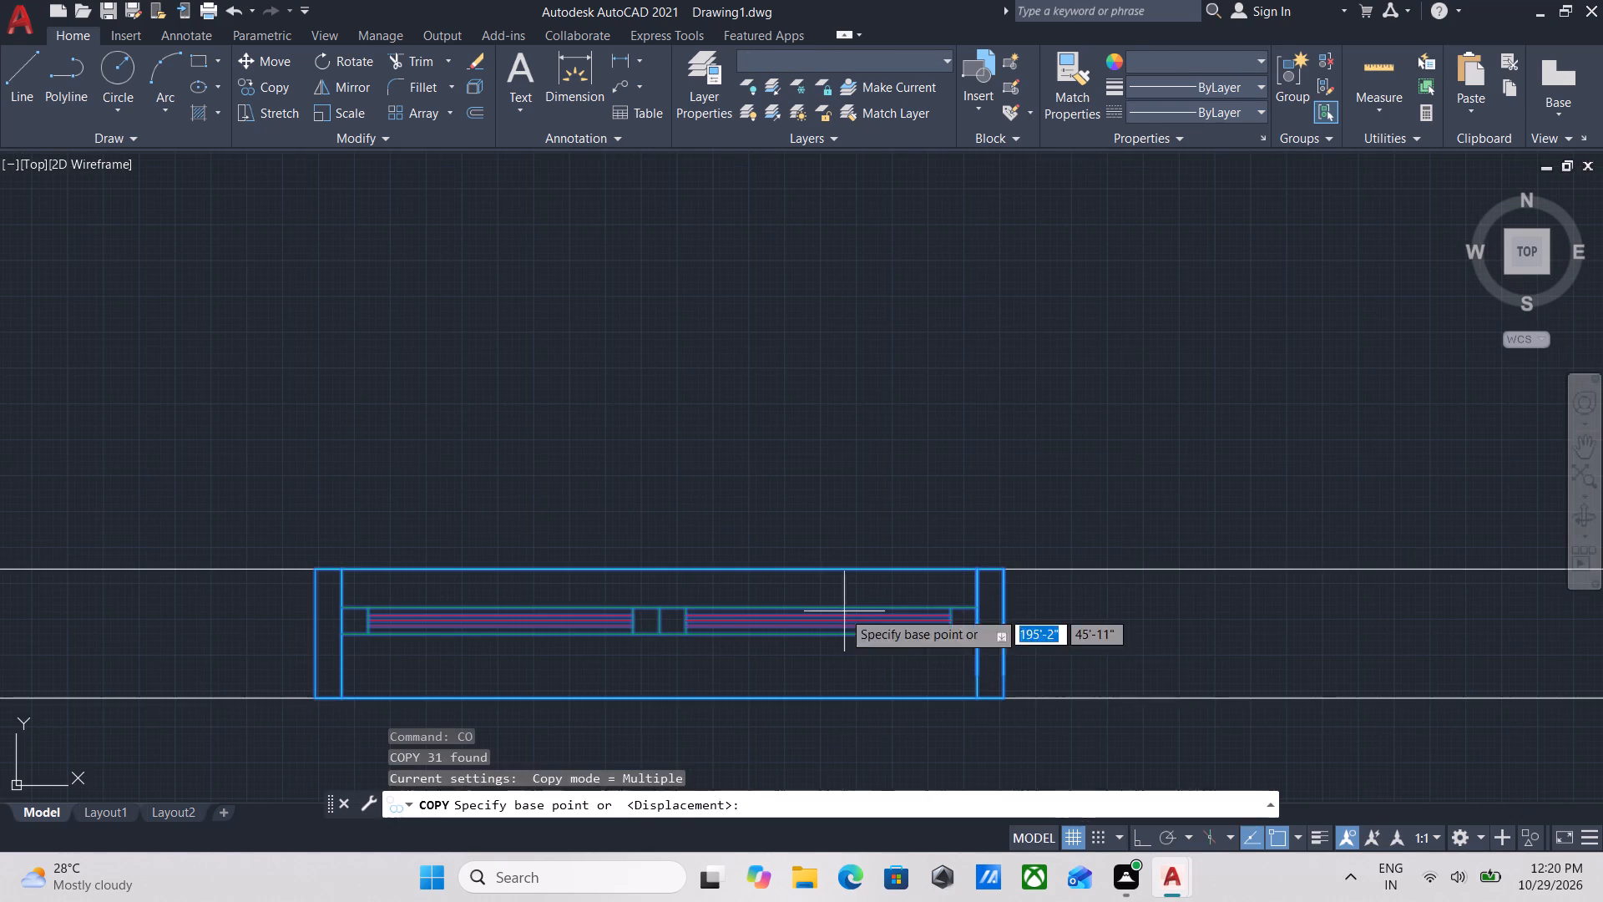
{"action": "left_click", "coordinate": [655, 569]}
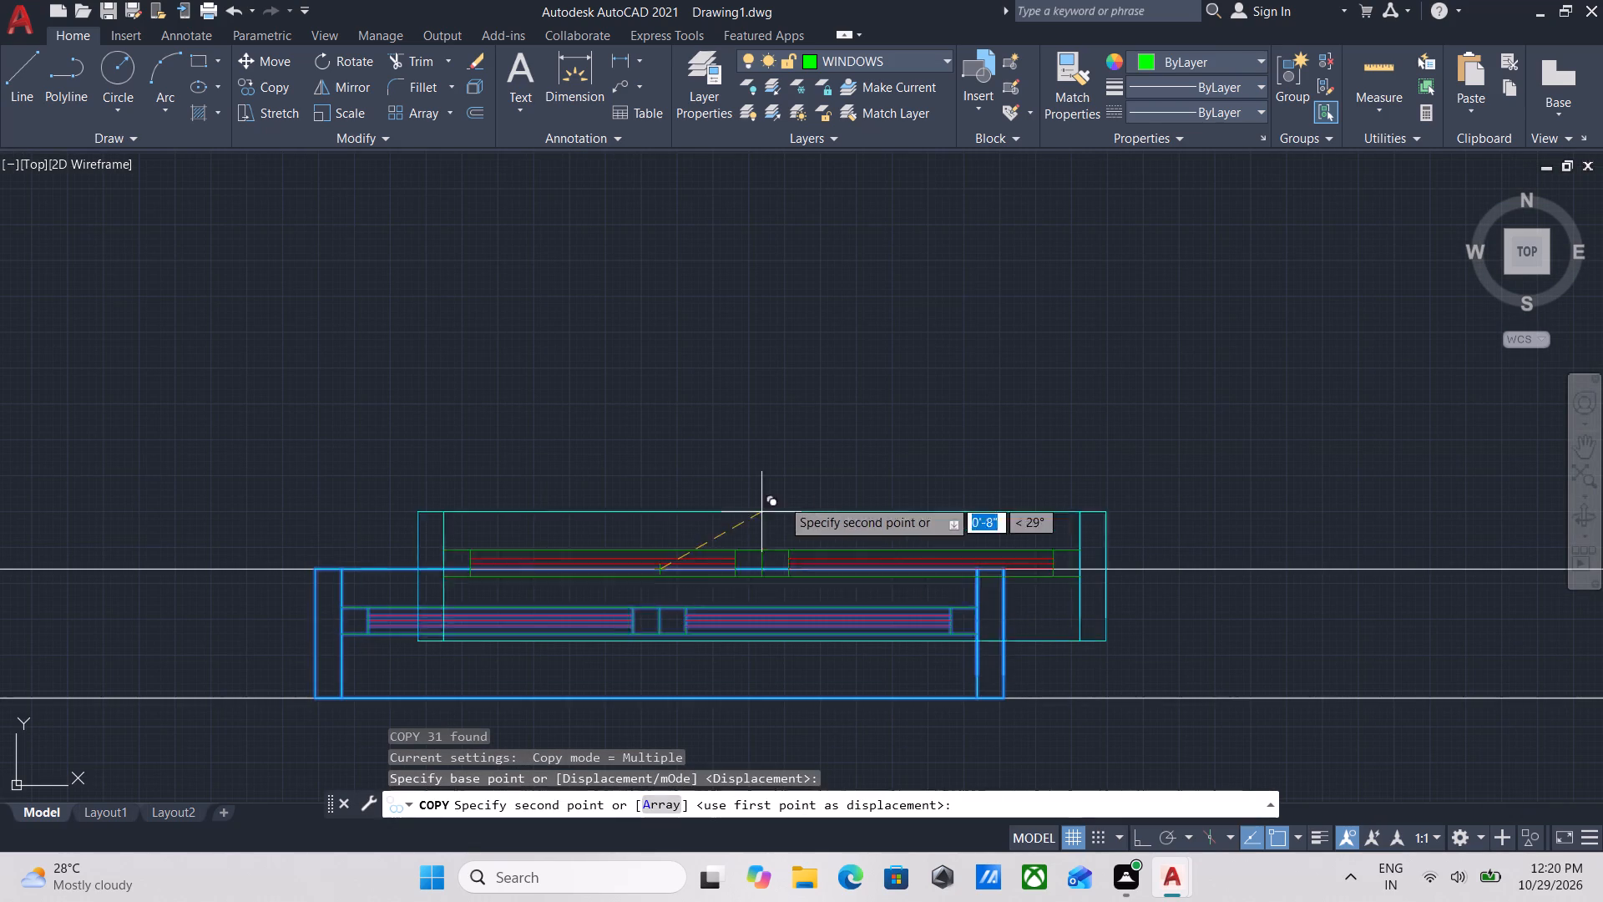
{"action": "scroll", "coordinate": [837, 467], "scroll_direction": "down", "scroll_amount": 2}
{"action": "middle_click_drag", "start_coordinate": [837, 467], "coordinate": [759, 783]}
{"action": "scroll", "coordinate": [893, 501], "scroll_direction": "down", "scroll_amount": 4}
{"action": "middle_click_drag", "start_coordinate": [893, 501], "coordinate": [849, 891]}
{"action": "scroll", "coordinate": [861, 862], "scroll_direction": "up", "scroll_amount": 1}
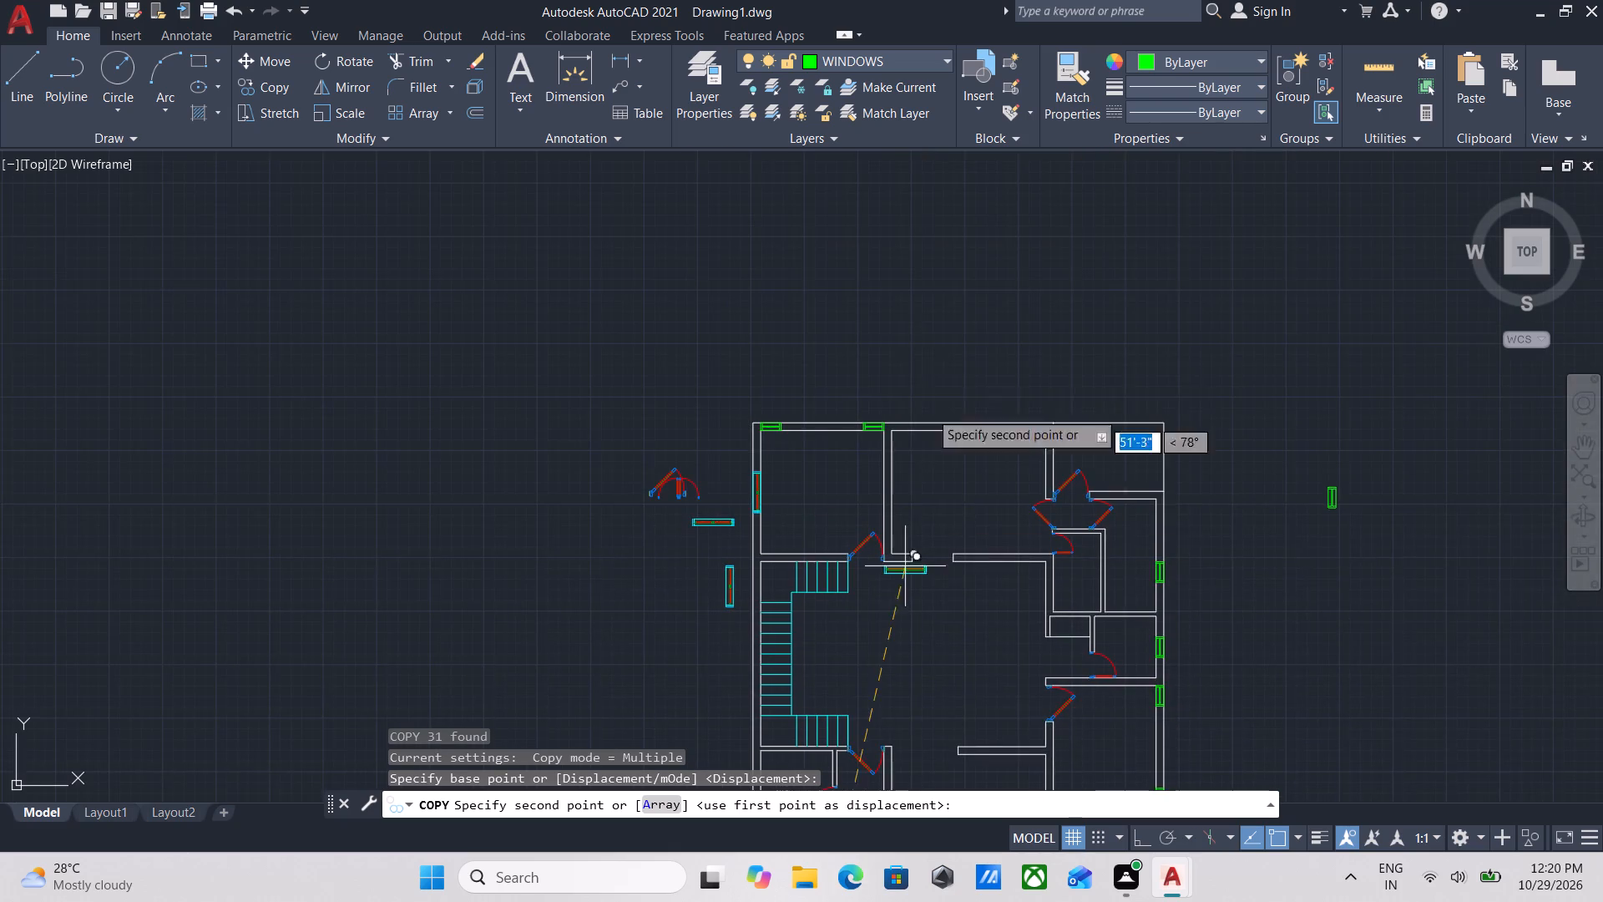
{"action": "scroll", "coordinate": [963, 450], "scroll_direction": "up", "scroll_amount": 1}
{"action": "middle_click_drag", "start_coordinate": [976, 417], "coordinate": [953, 541]}
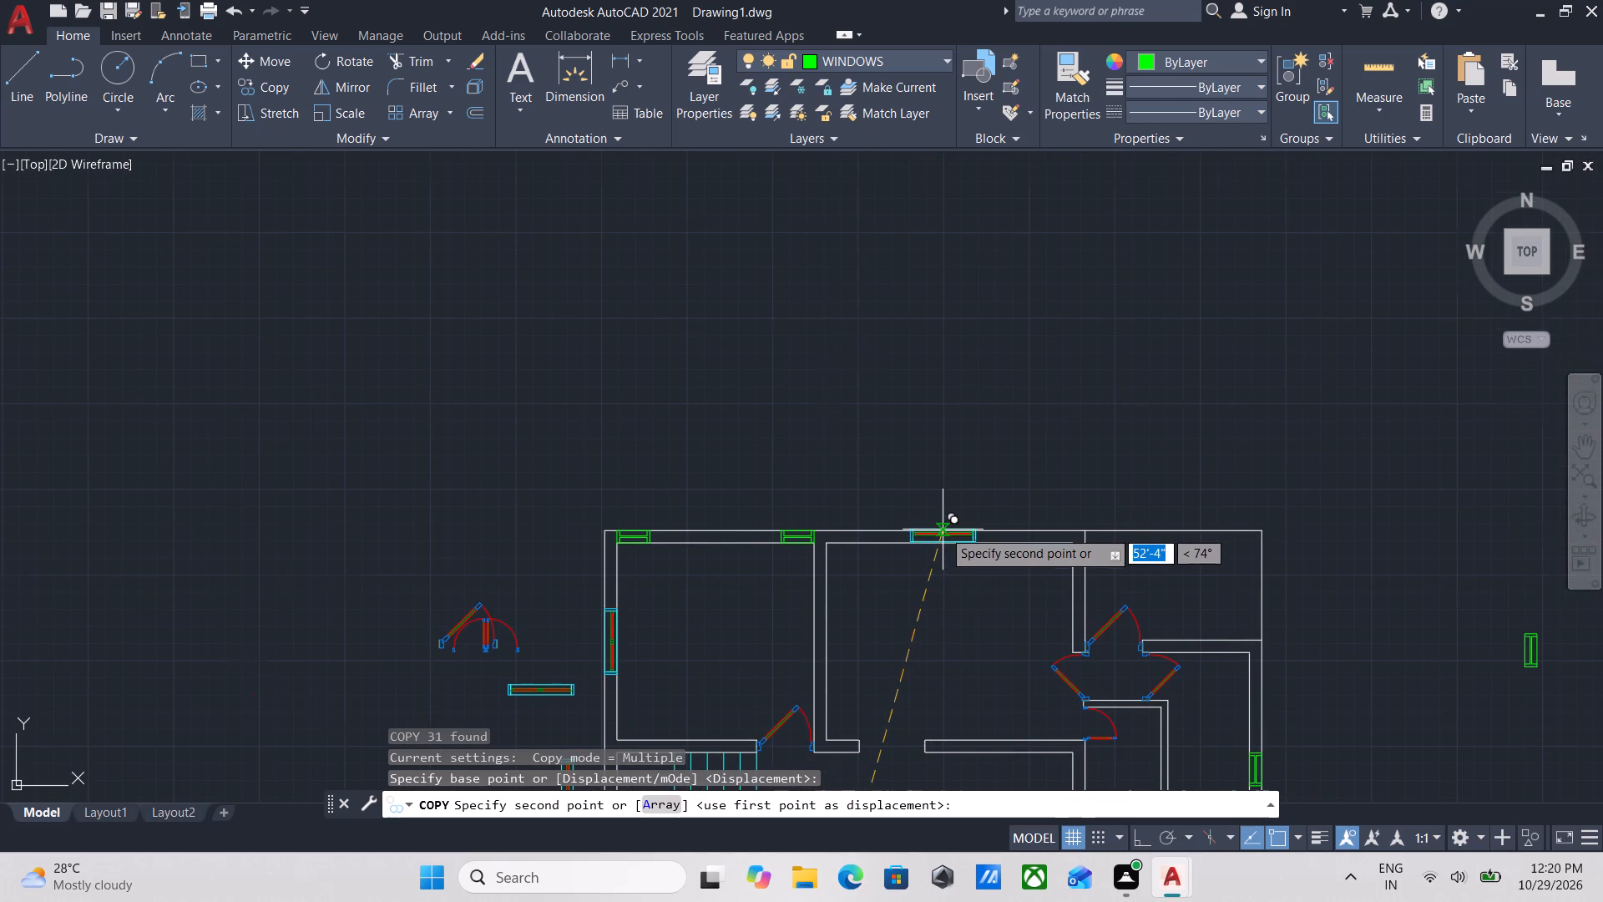
{"action": "scroll", "coordinate": [943, 530], "scroll_direction": "up", "scroll_amount": 4}
{"action": "left_click", "coordinate": [937, 409]}
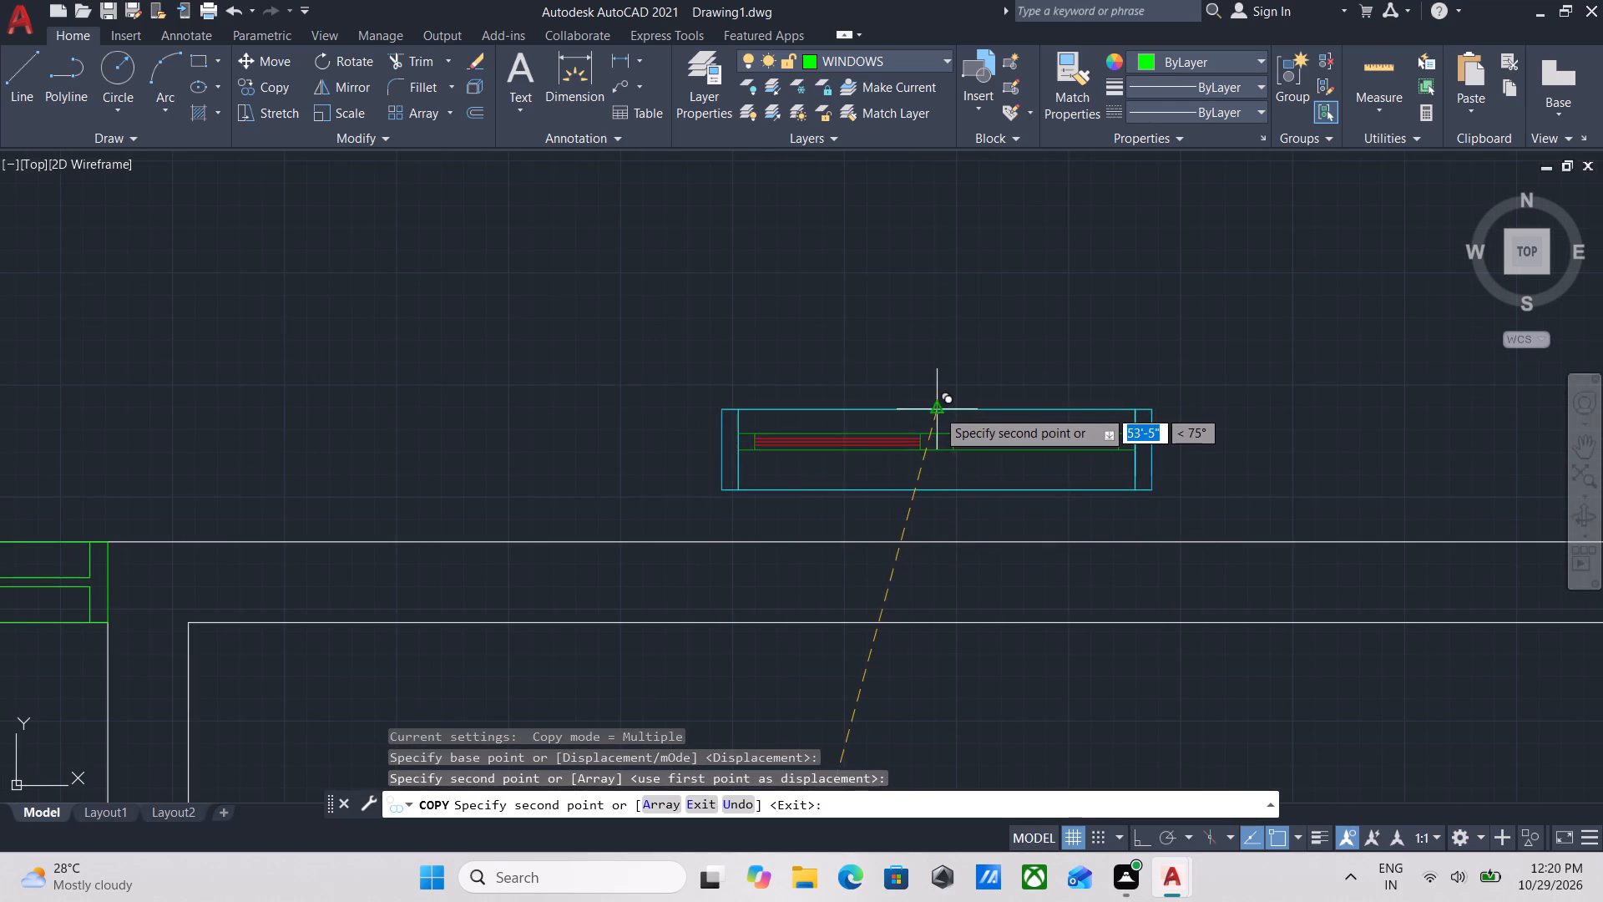
{"action": "key", "text": "Escape"}
Move the copied window by its bottom edge midpoint onto the midpoint of the north middle room's north wall inner face.
{"action": "left_click", "coordinate": [1216, 488]}
{"action": "left_click", "coordinate": [948, 443]}
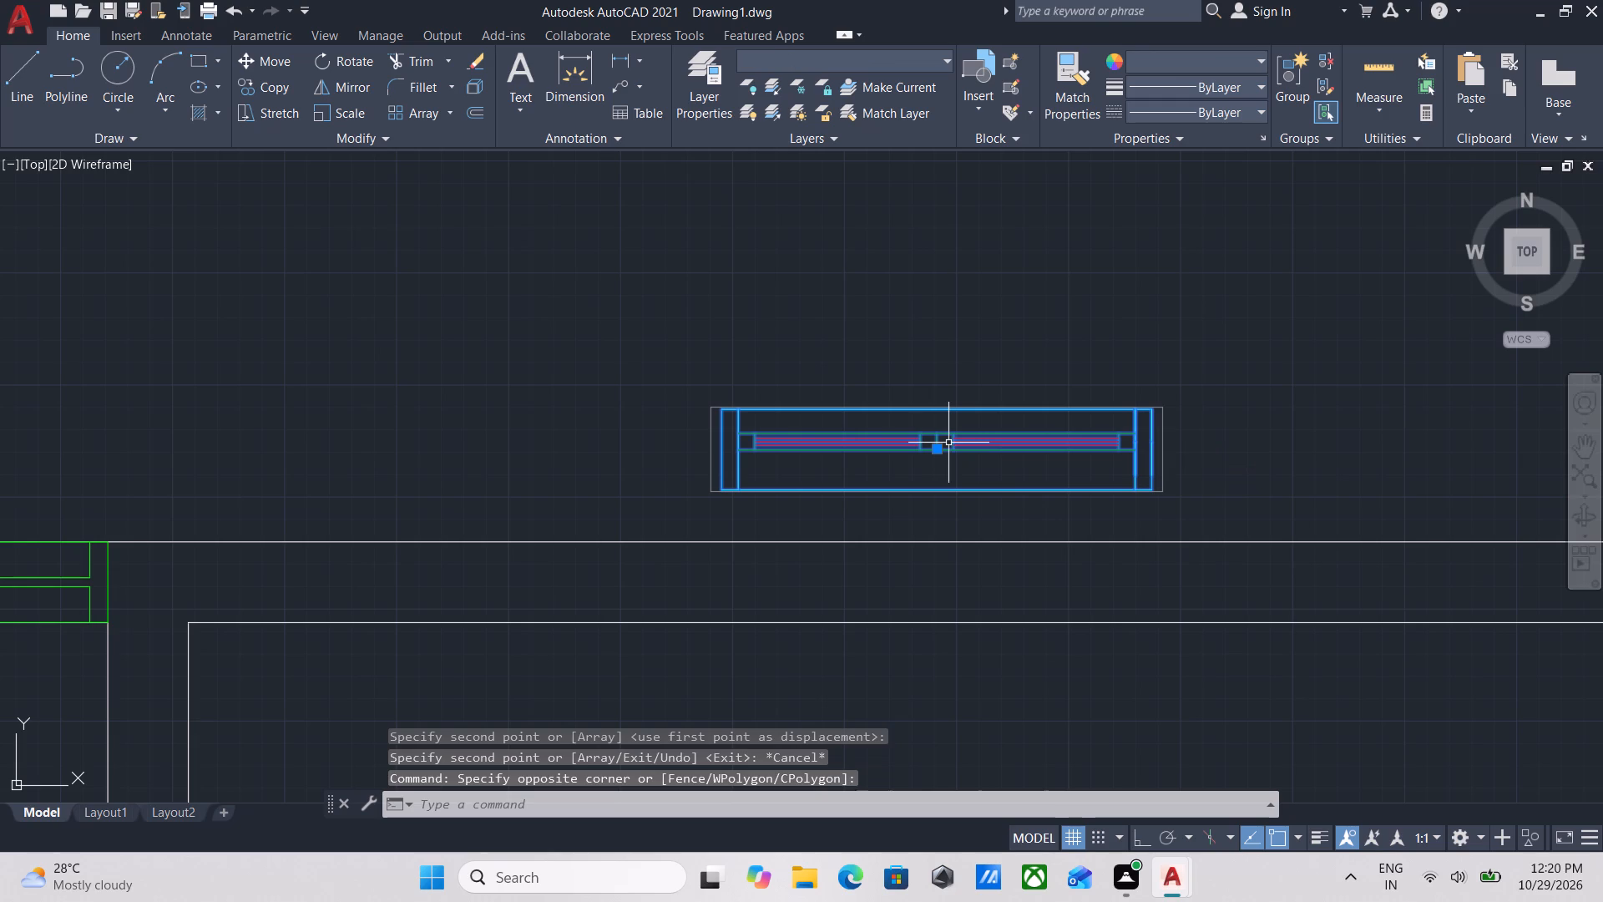
{"action": "key", "text": "m"}
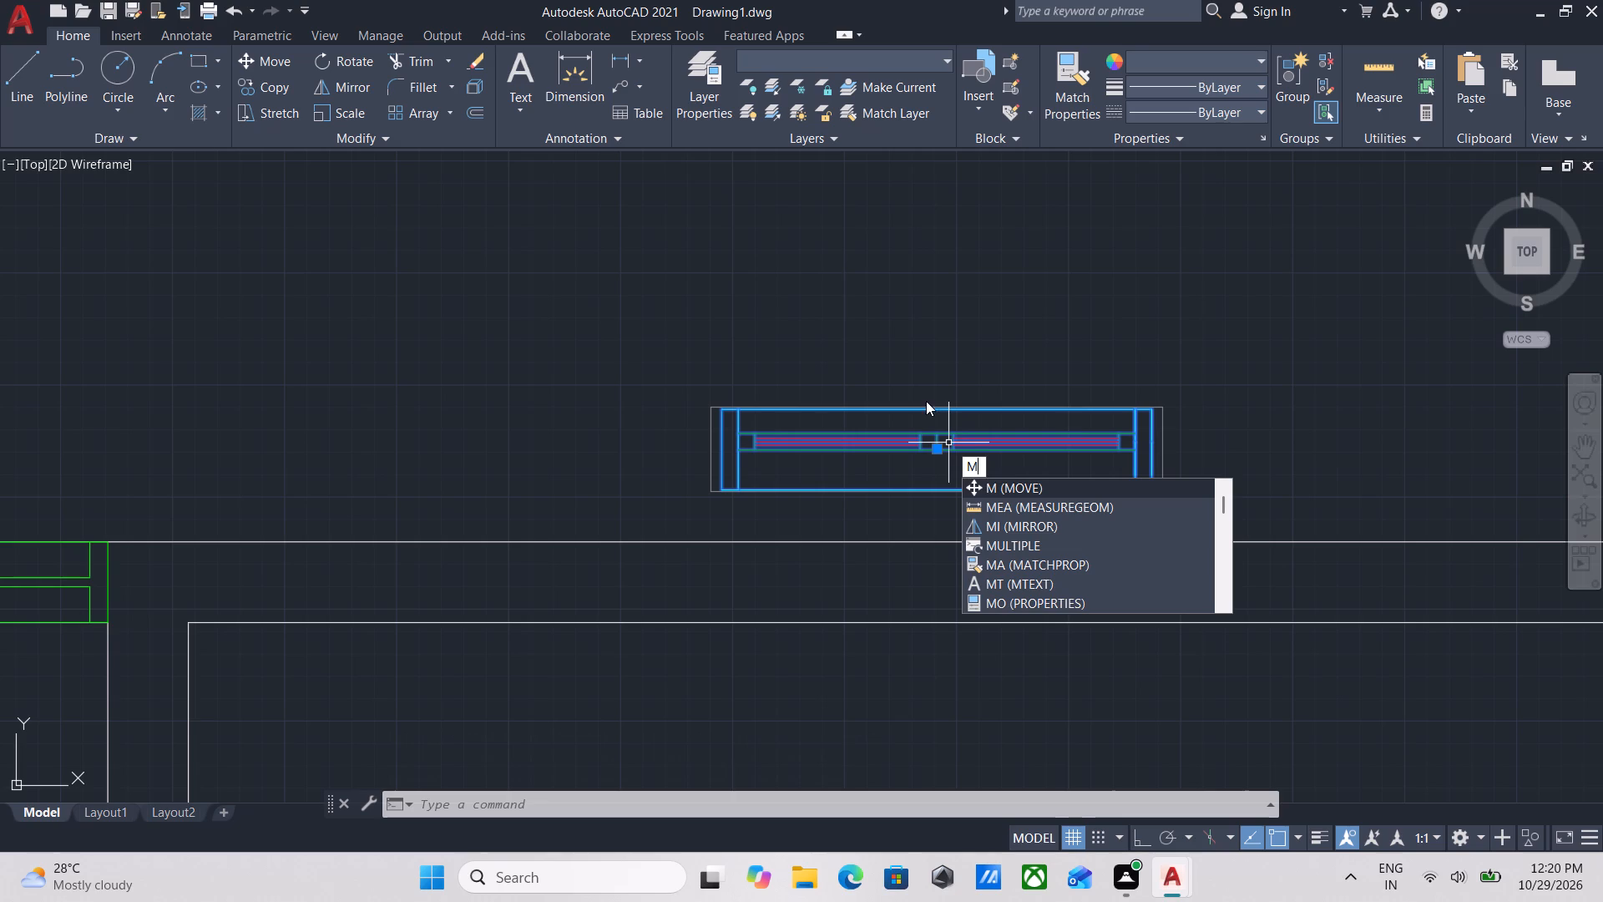
{"action": "key", "text": "Return"}
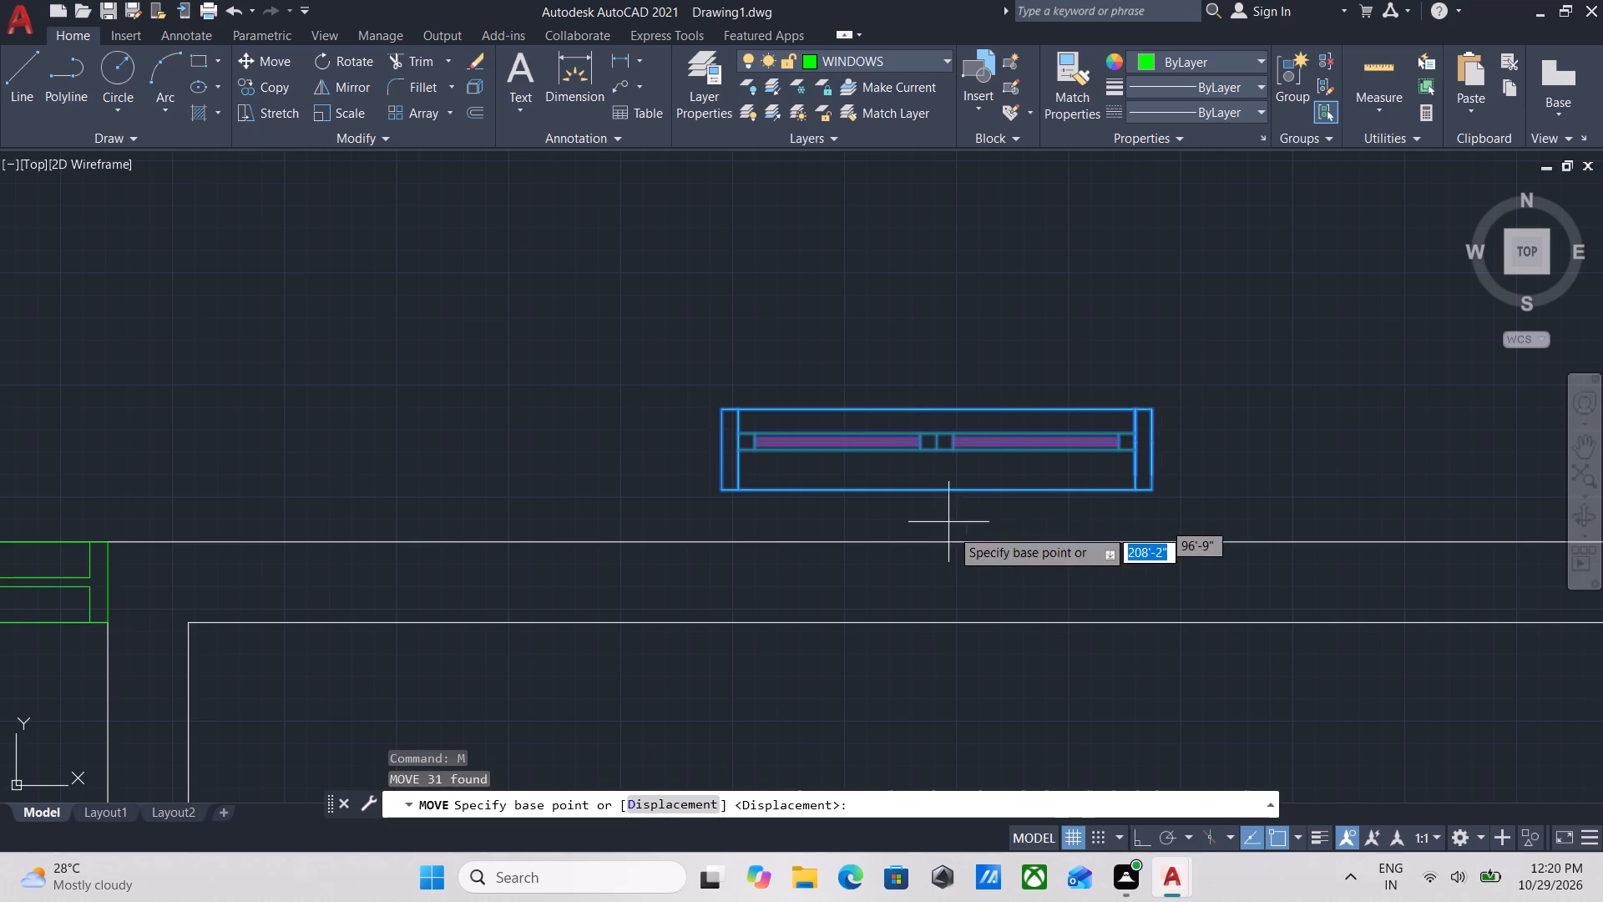
{"action": "left_click", "coordinate": [934, 492]}
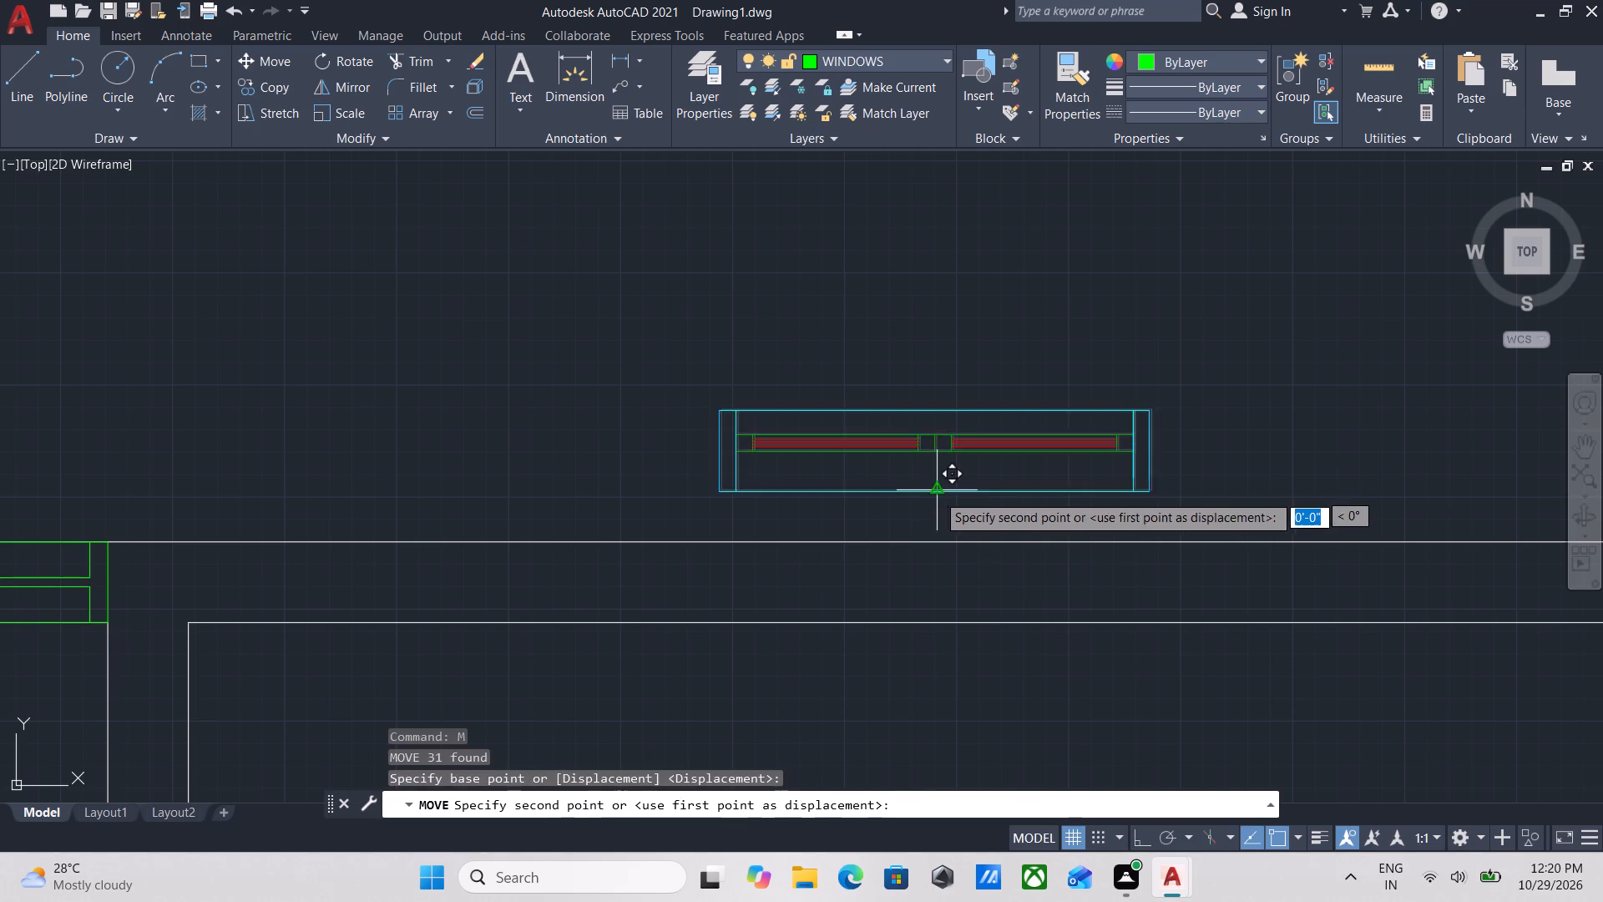
{"action": "middle_click_drag", "start_coordinate": [1064, 623], "coordinate": [895, 601]}
{"action": "scroll", "coordinate": [1061, 623], "scroll_direction": "down", "scroll_amount": 1}
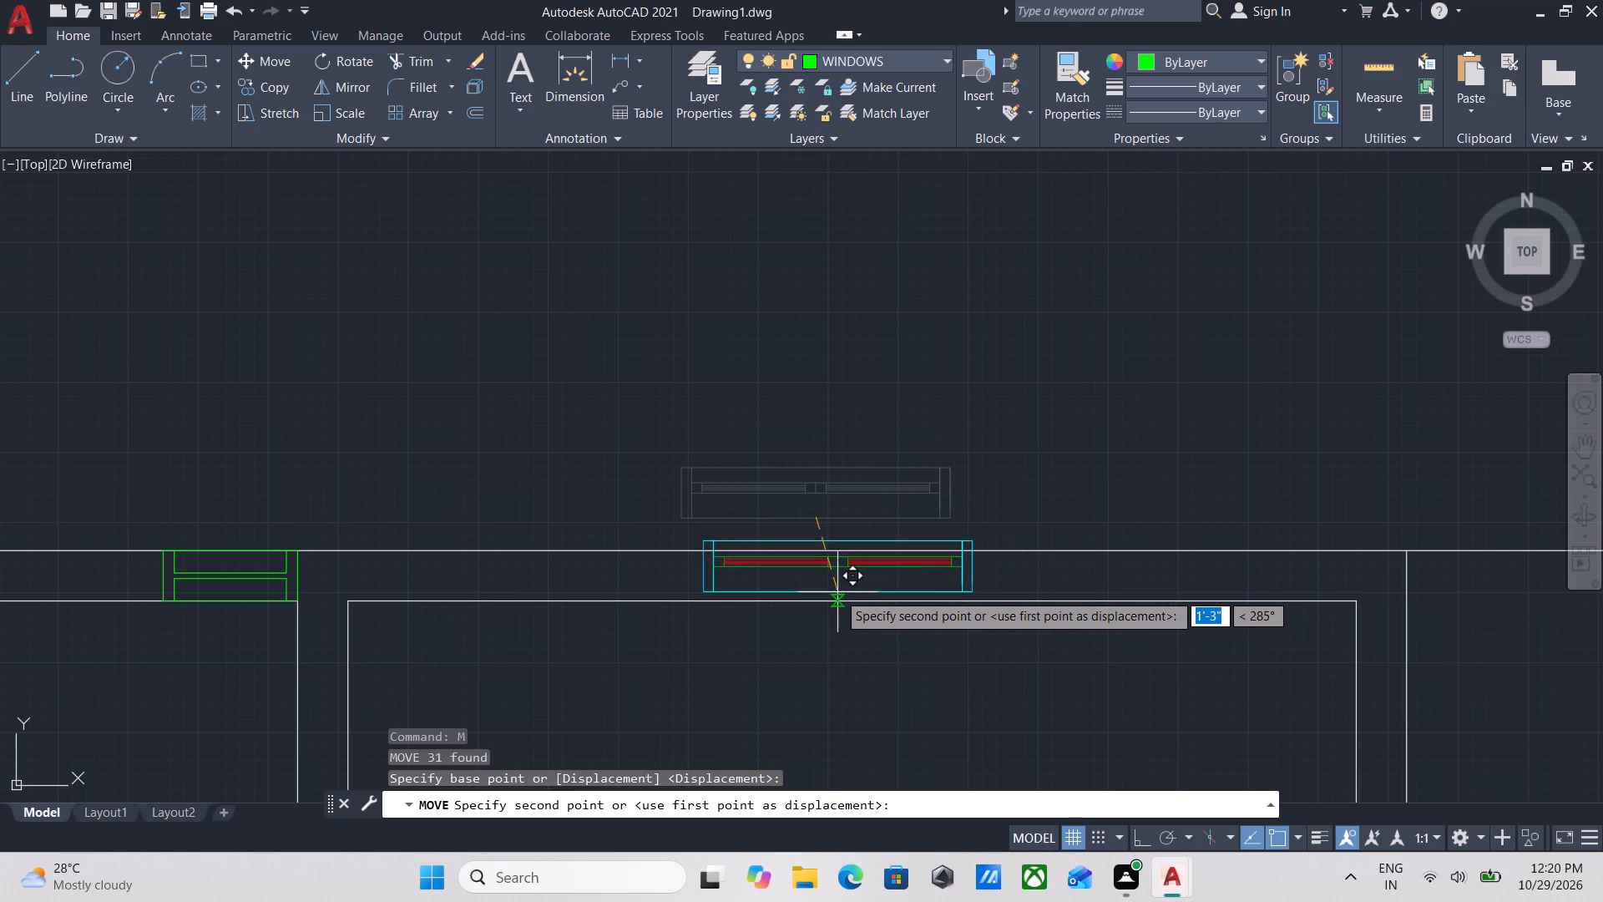
{"action": "left_click", "coordinate": [851, 598]}
Examine the whole floor plan's doors, windows and remaining wall openings.
{"action": "scroll", "coordinate": [898, 637], "scroll_direction": "down", "scroll_amount": 1}
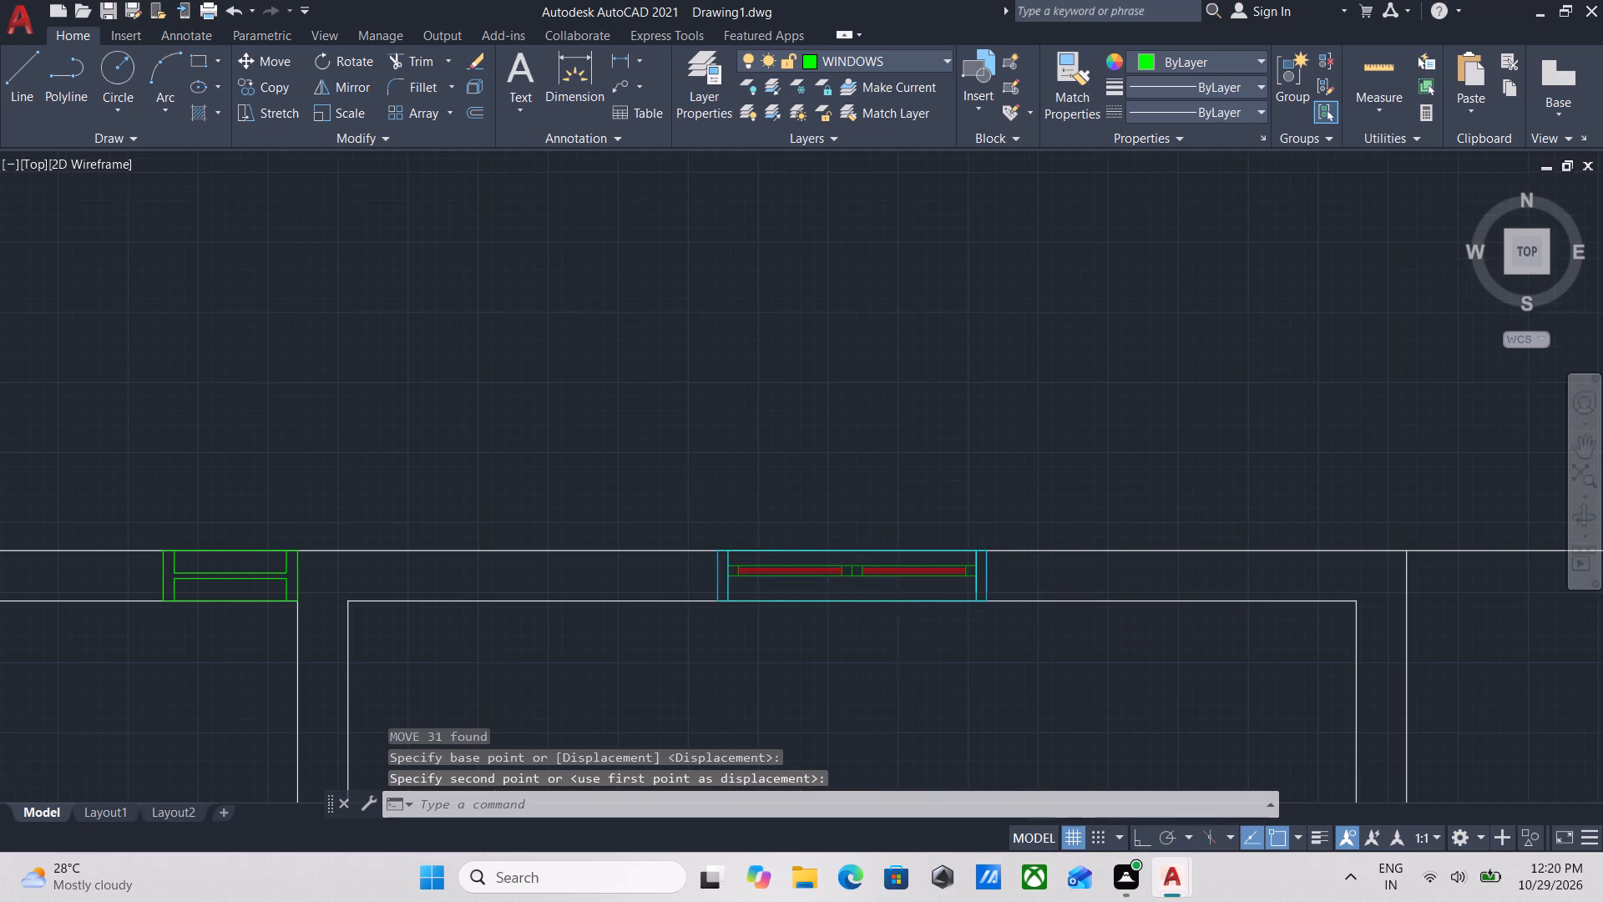
{"action": "scroll", "coordinate": [898, 637], "scroll_direction": "down", "scroll_amount": 1}
{"action": "middle_click_drag", "start_coordinate": [898, 637], "coordinate": [811, 580]}
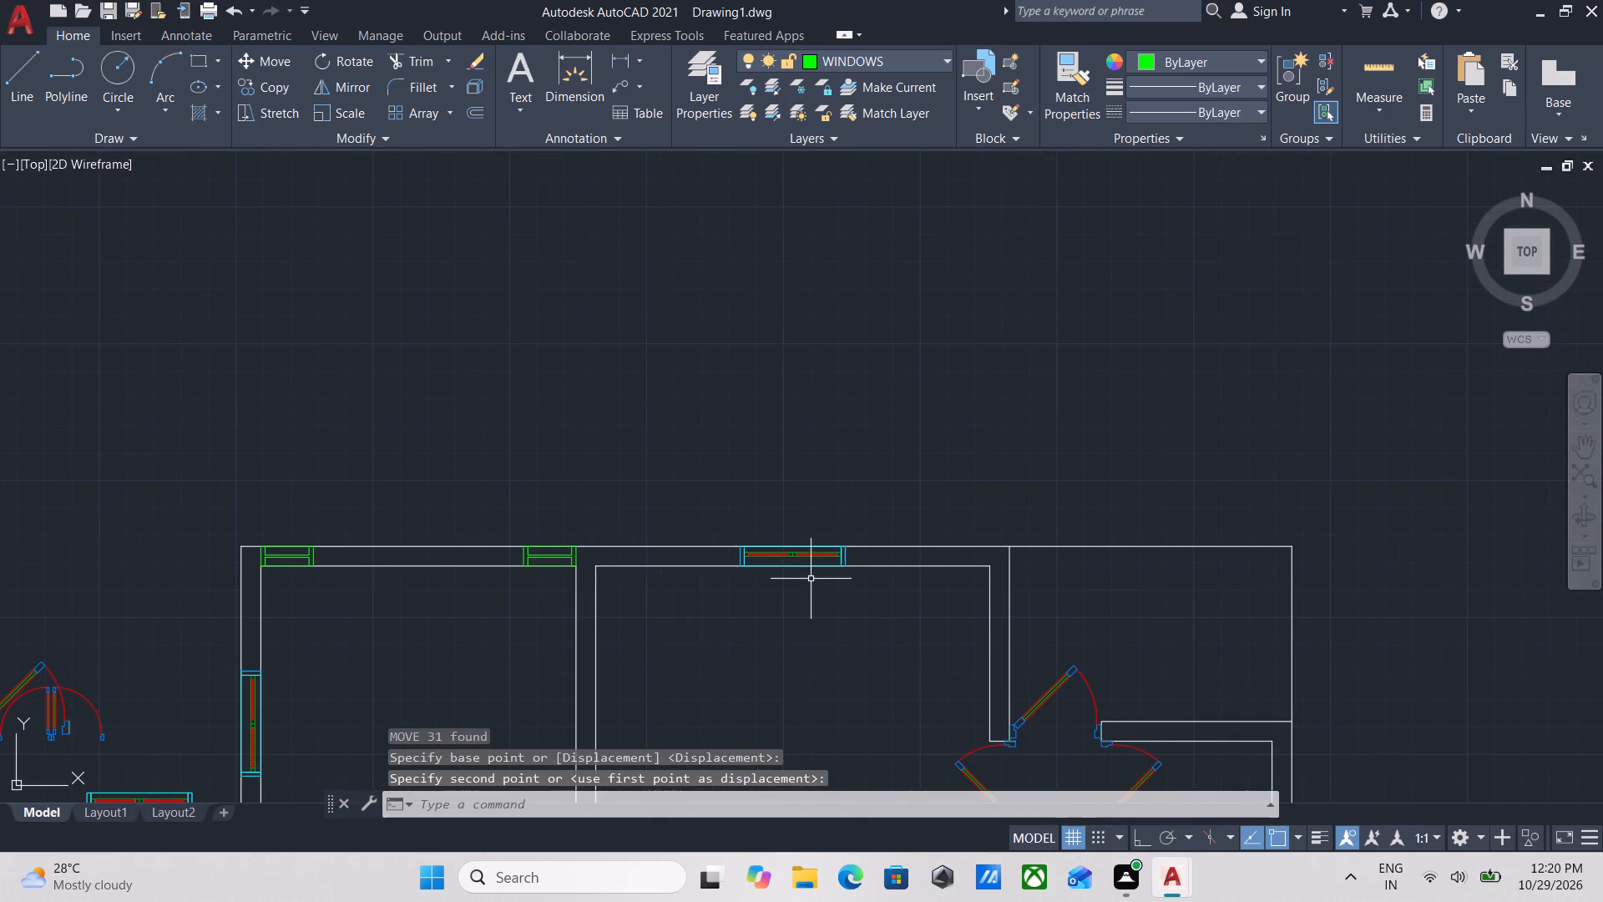
{"action": "scroll", "coordinate": [915, 609], "scroll_direction": "down", "scroll_amount": 2}
{"action": "middle_click_drag", "start_coordinate": [915, 609], "coordinate": [819, 584]}
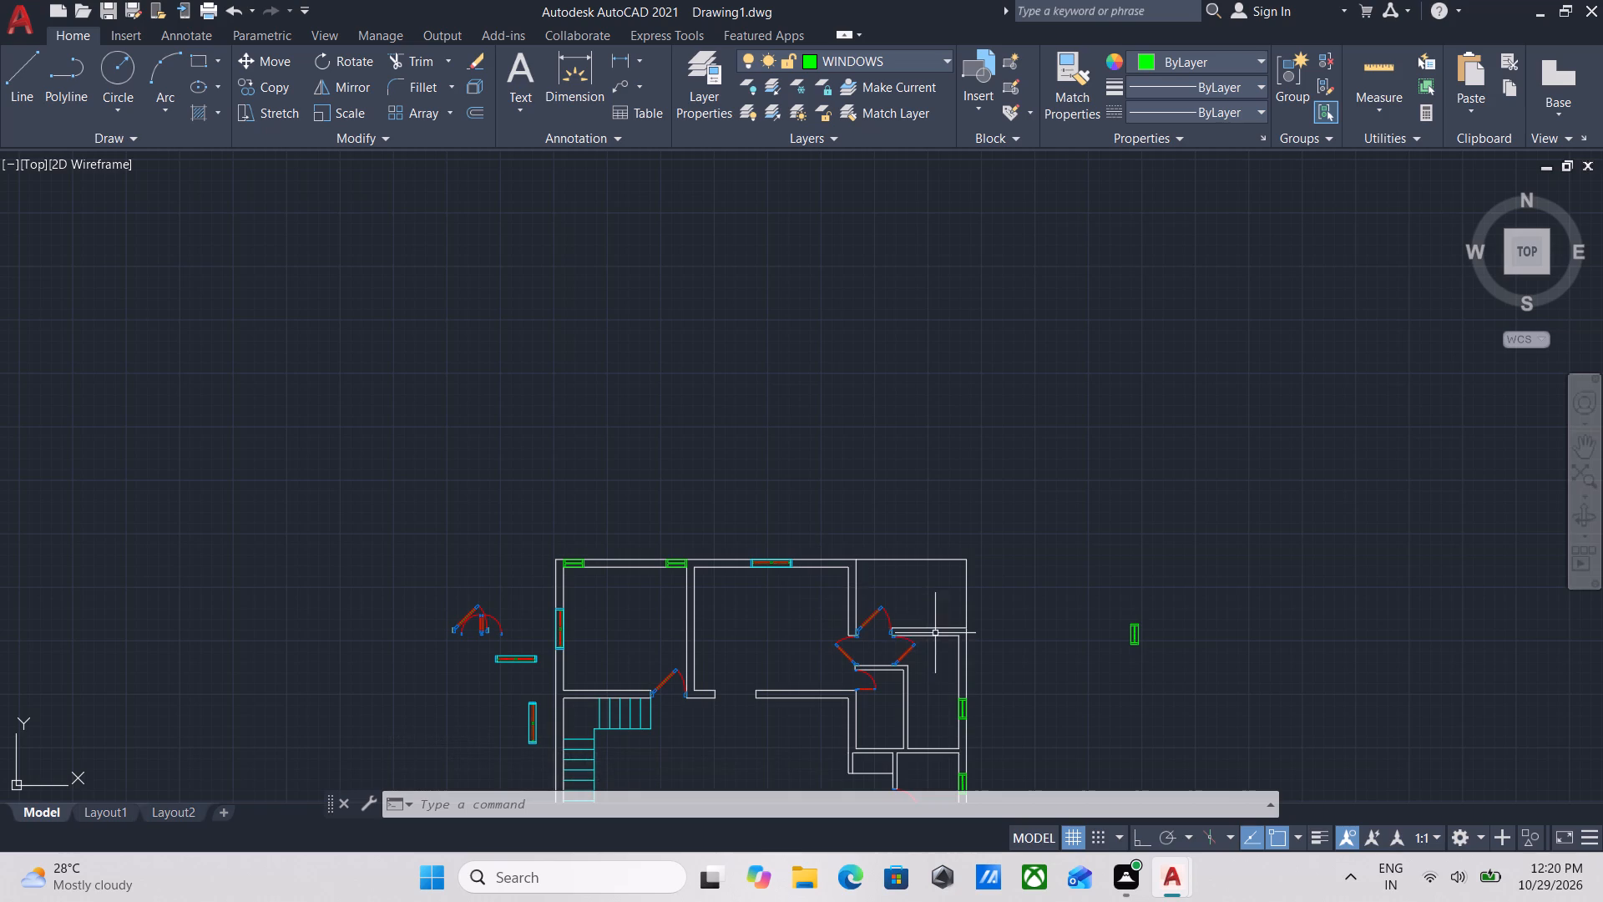
{"action": "middle_click_drag", "start_coordinate": [935, 633], "coordinate": [992, 525]}
{"action": "middle_click_drag", "start_coordinate": [1017, 617], "coordinate": [1036, 555]}
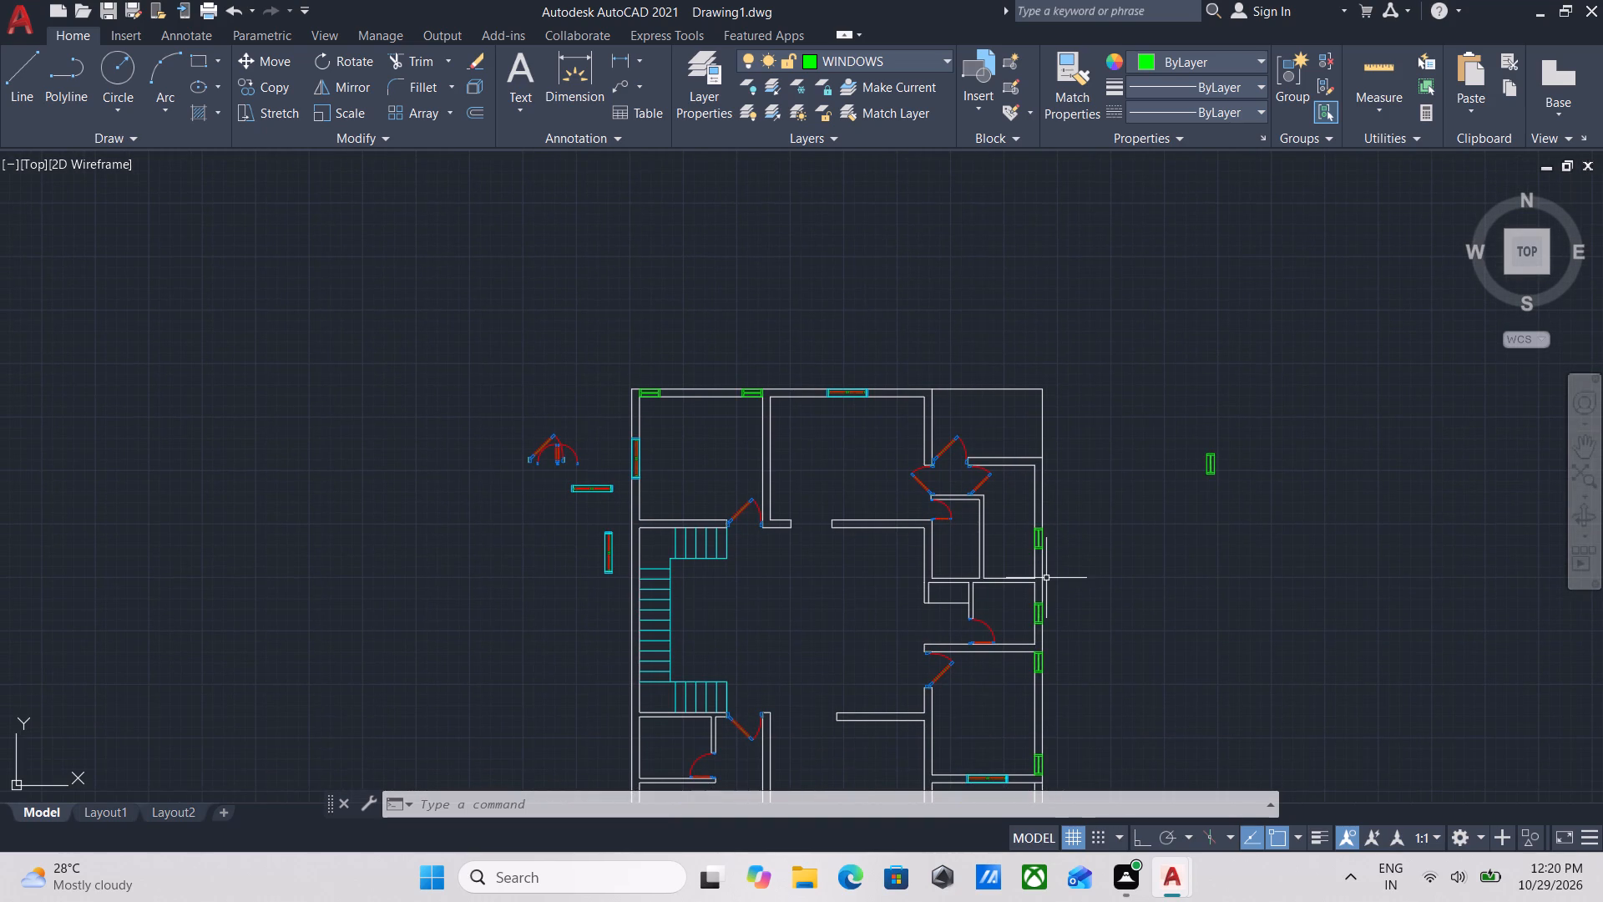
{"action": "middle_click_drag", "start_coordinate": [968, 566], "coordinate": [958, 664]}
{"action": "middle_click_drag", "start_coordinate": [731, 535], "coordinate": [867, 540]}
{"action": "scroll", "coordinate": [820, 509], "scroll_direction": "up", "scroll_amount": 3}
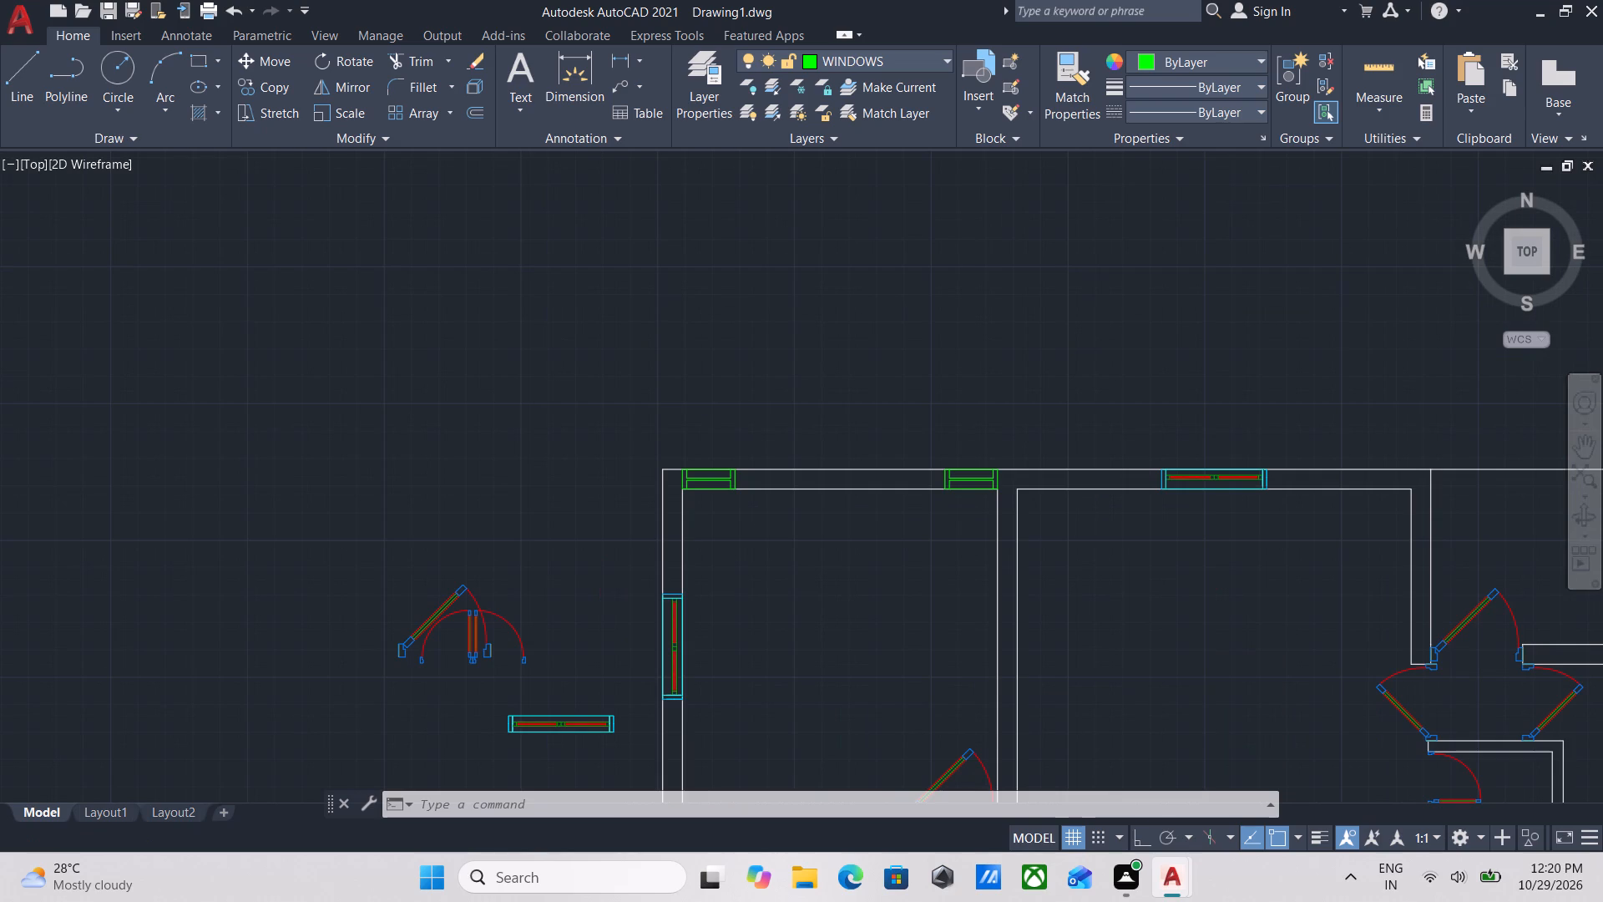
{"action": "scroll", "coordinate": [868, 526], "scroll_direction": "down", "scroll_amount": 1}
{"action": "middle_click_drag", "start_coordinate": [872, 534], "coordinate": [1045, 408]}
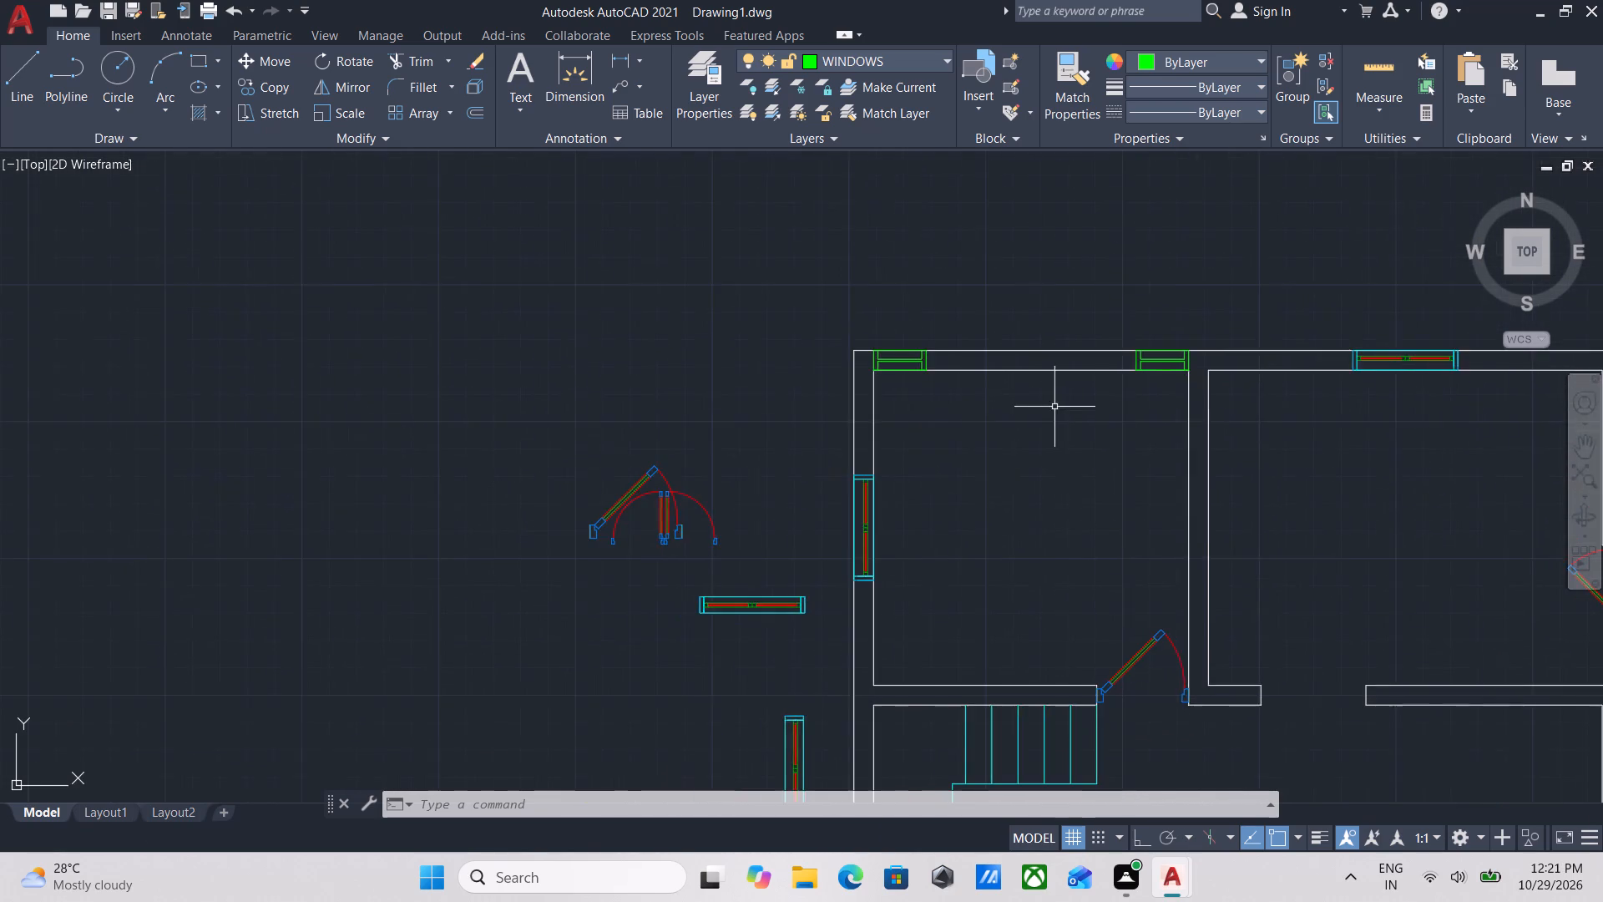
{"action": "scroll", "coordinate": [1042, 492], "scroll_direction": "down", "scroll_amount": 1}
{"action": "middle_click_drag", "start_coordinate": [1041, 498], "coordinate": [1050, 473]}
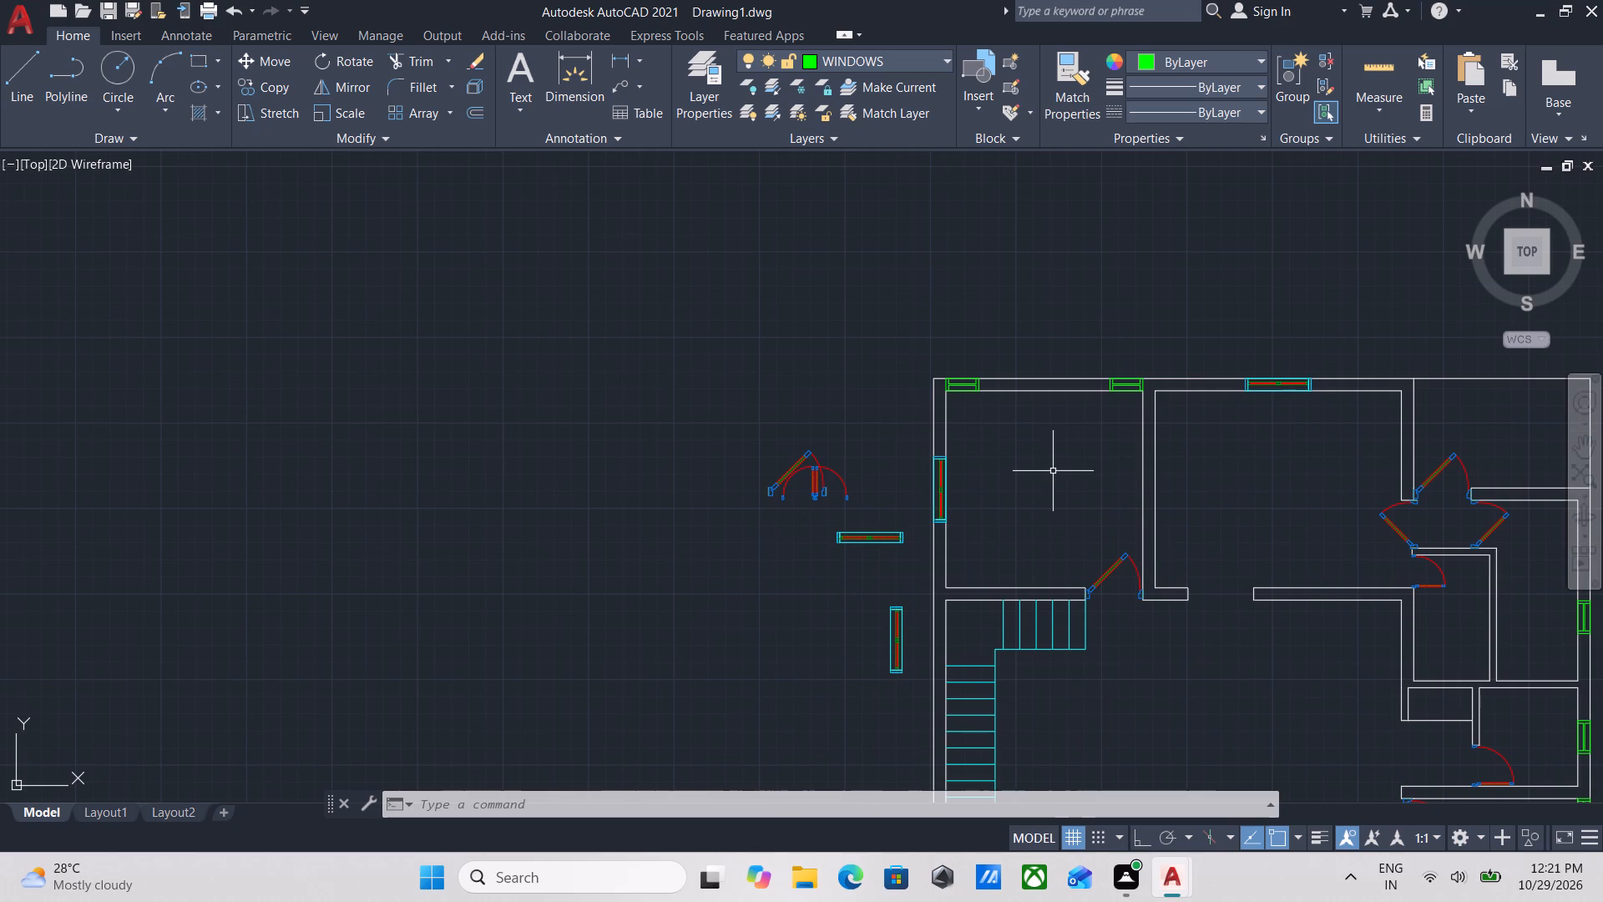
{"action": "scroll", "coordinate": [1107, 551], "scroll_direction": "up", "scroll_amount": 2}
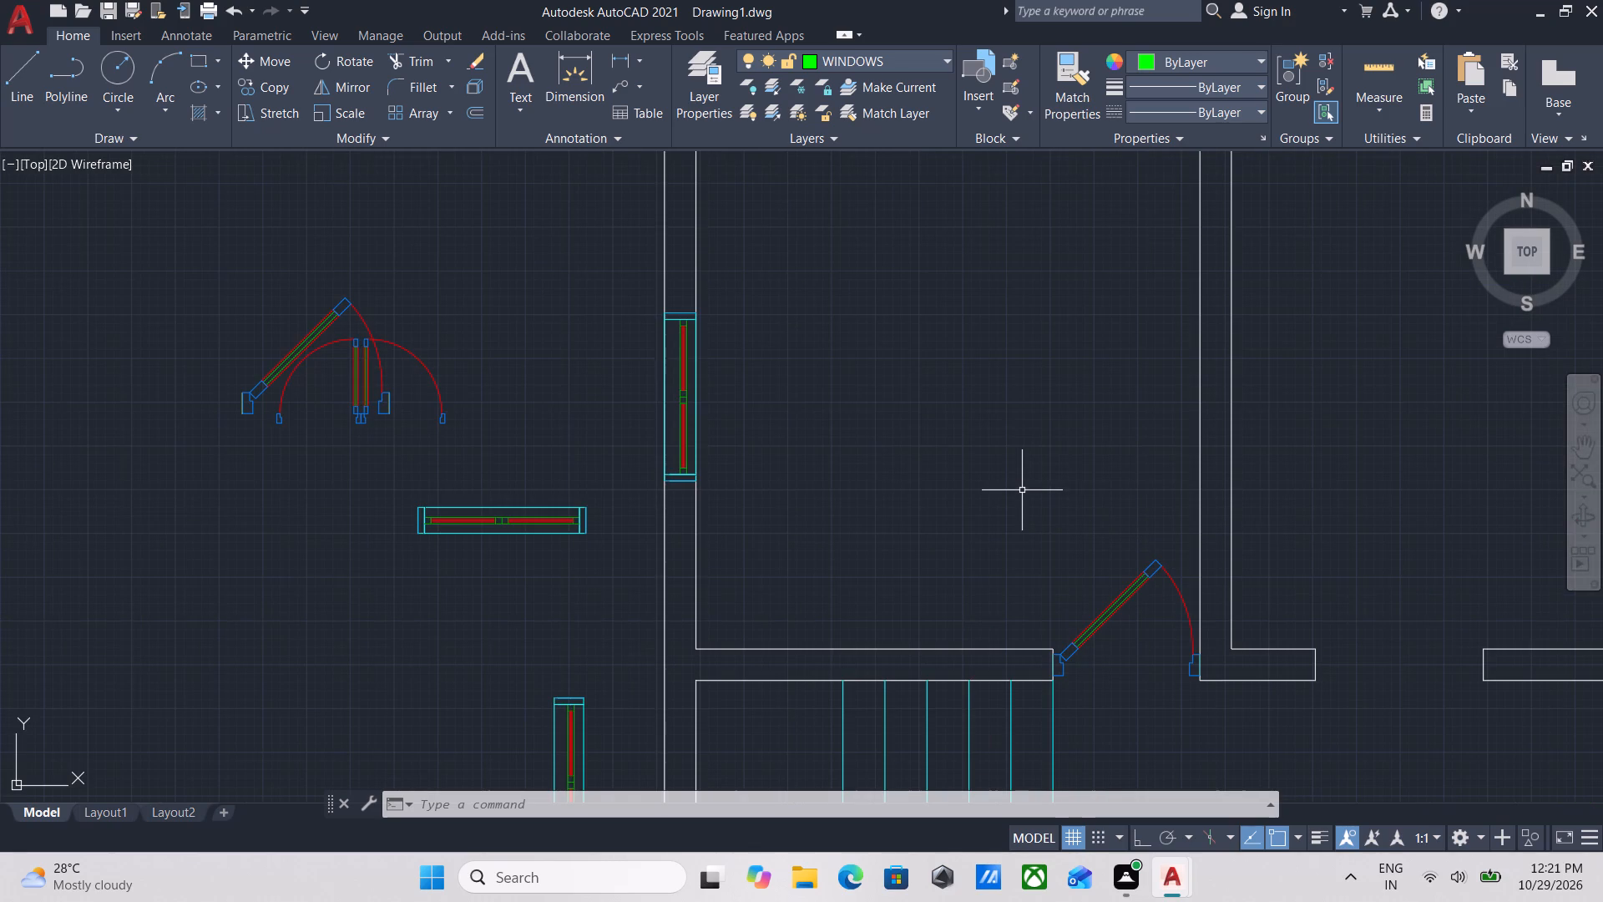
{"action": "scroll", "coordinate": [1150, 516], "scroll_direction": "down", "scroll_amount": 1}
{"action": "middle_click_drag", "start_coordinate": [1150, 516], "coordinate": [1110, 513]}
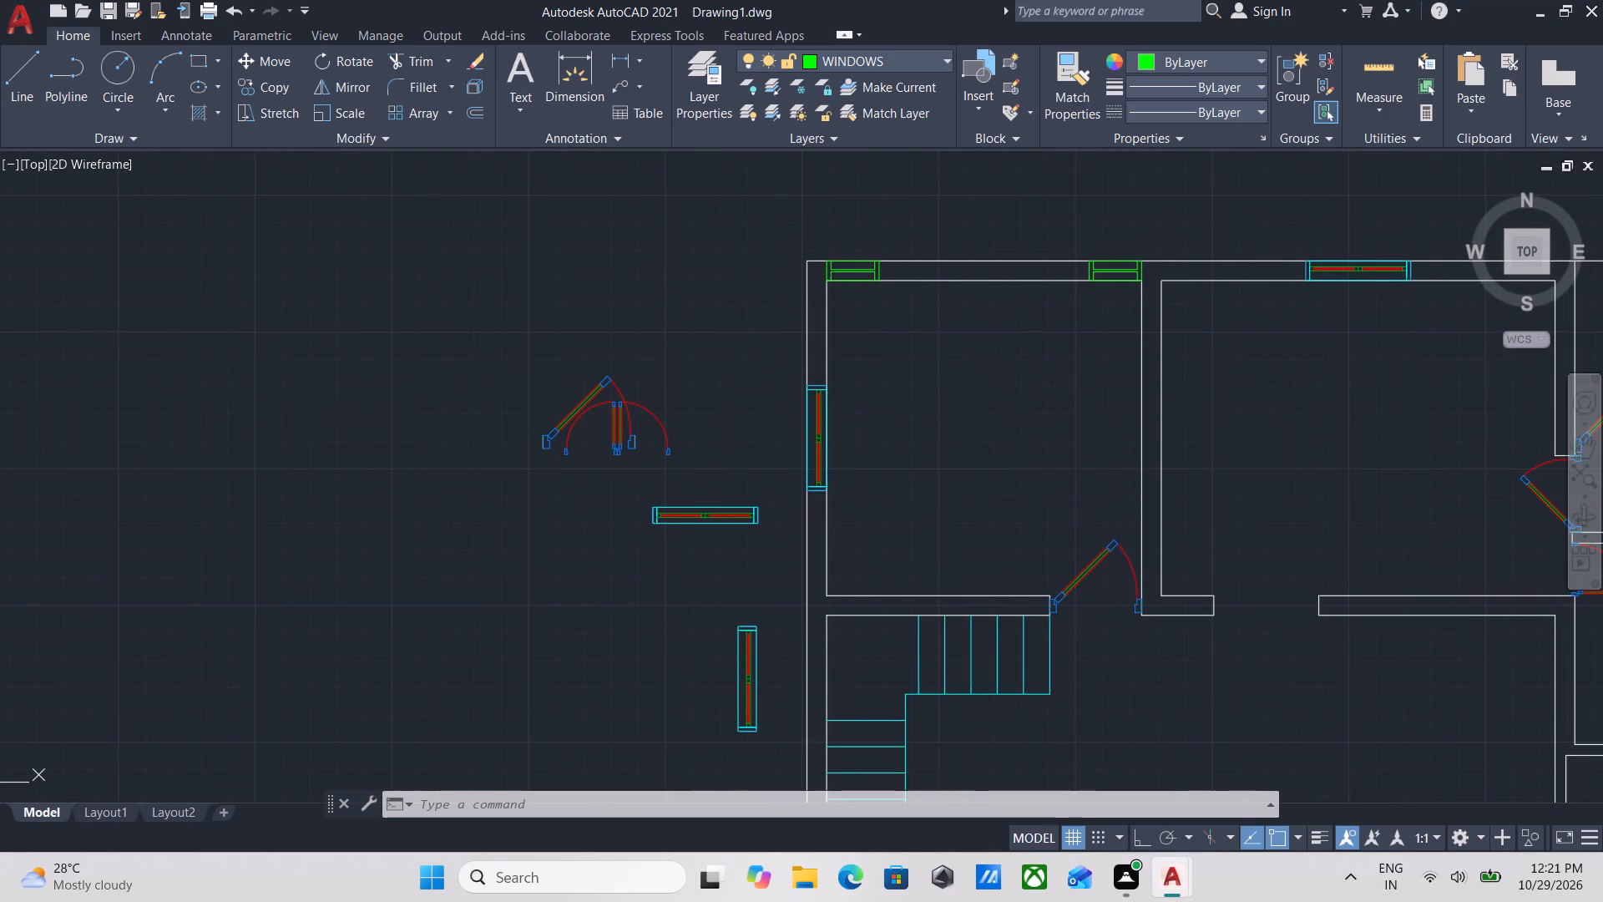
{"action": "middle_click_drag", "start_coordinate": [1242, 560], "coordinate": [1034, 486]}
{"action": "middle_click_drag", "start_coordinate": [1105, 658], "coordinate": [980, 527]}
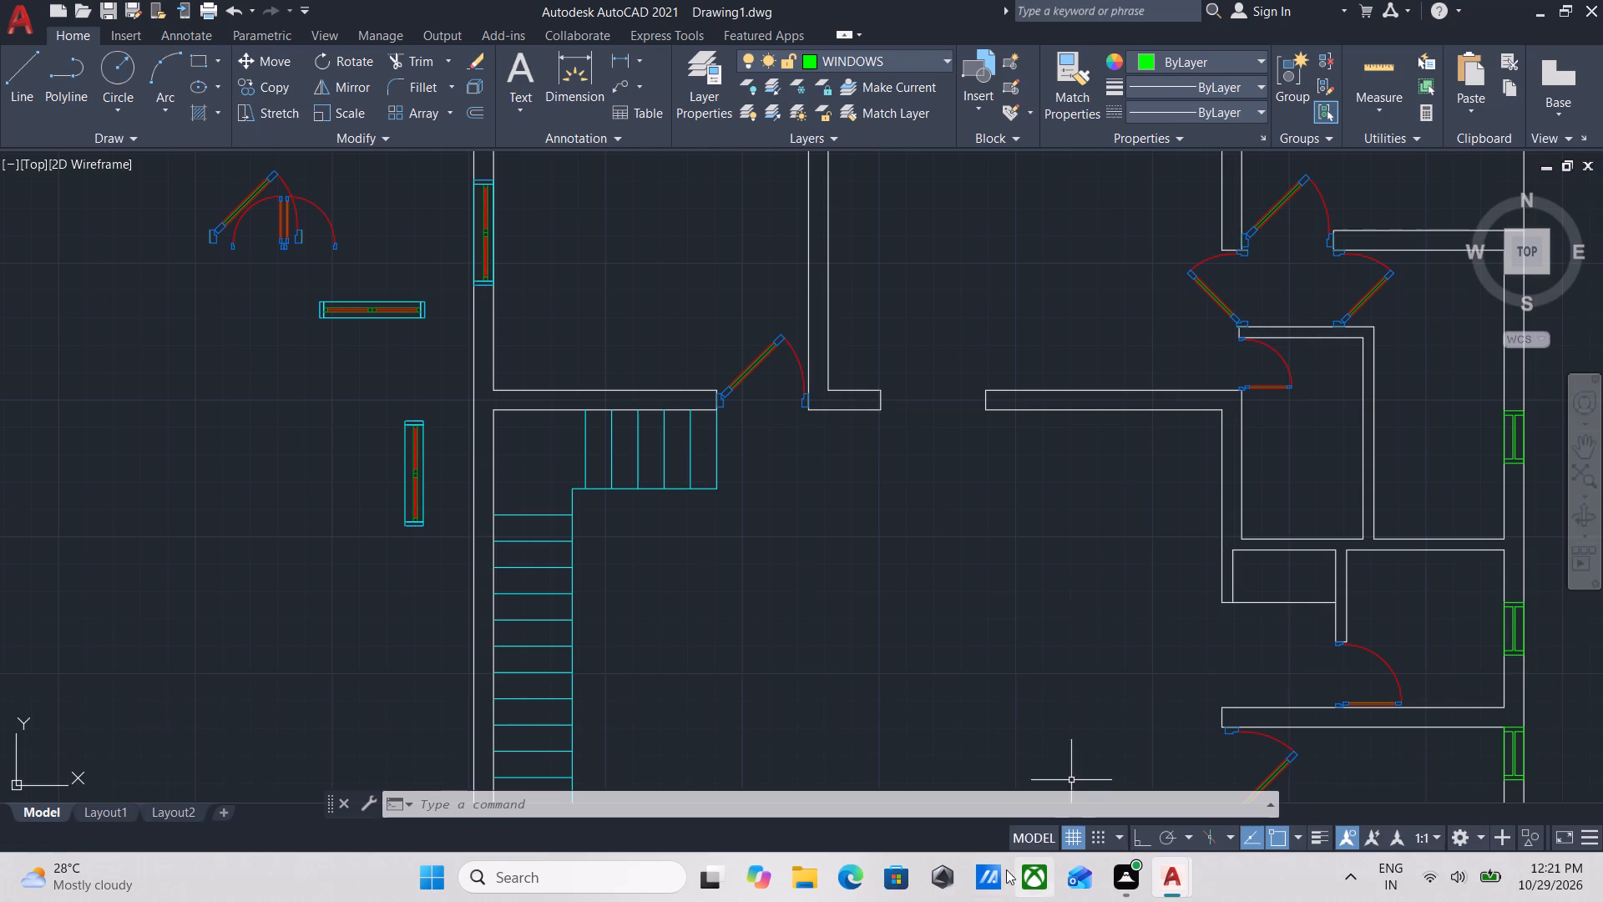
{"action": "scroll", "coordinate": [894, 716], "scroll_direction": "down", "scroll_amount": 3}
{"action": "middle_click_drag", "start_coordinate": [979, 691], "coordinate": [936, 595]}
{"action": "scroll", "coordinate": [938, 680], "scroll_direction": "up", "scroll_amount": 1}
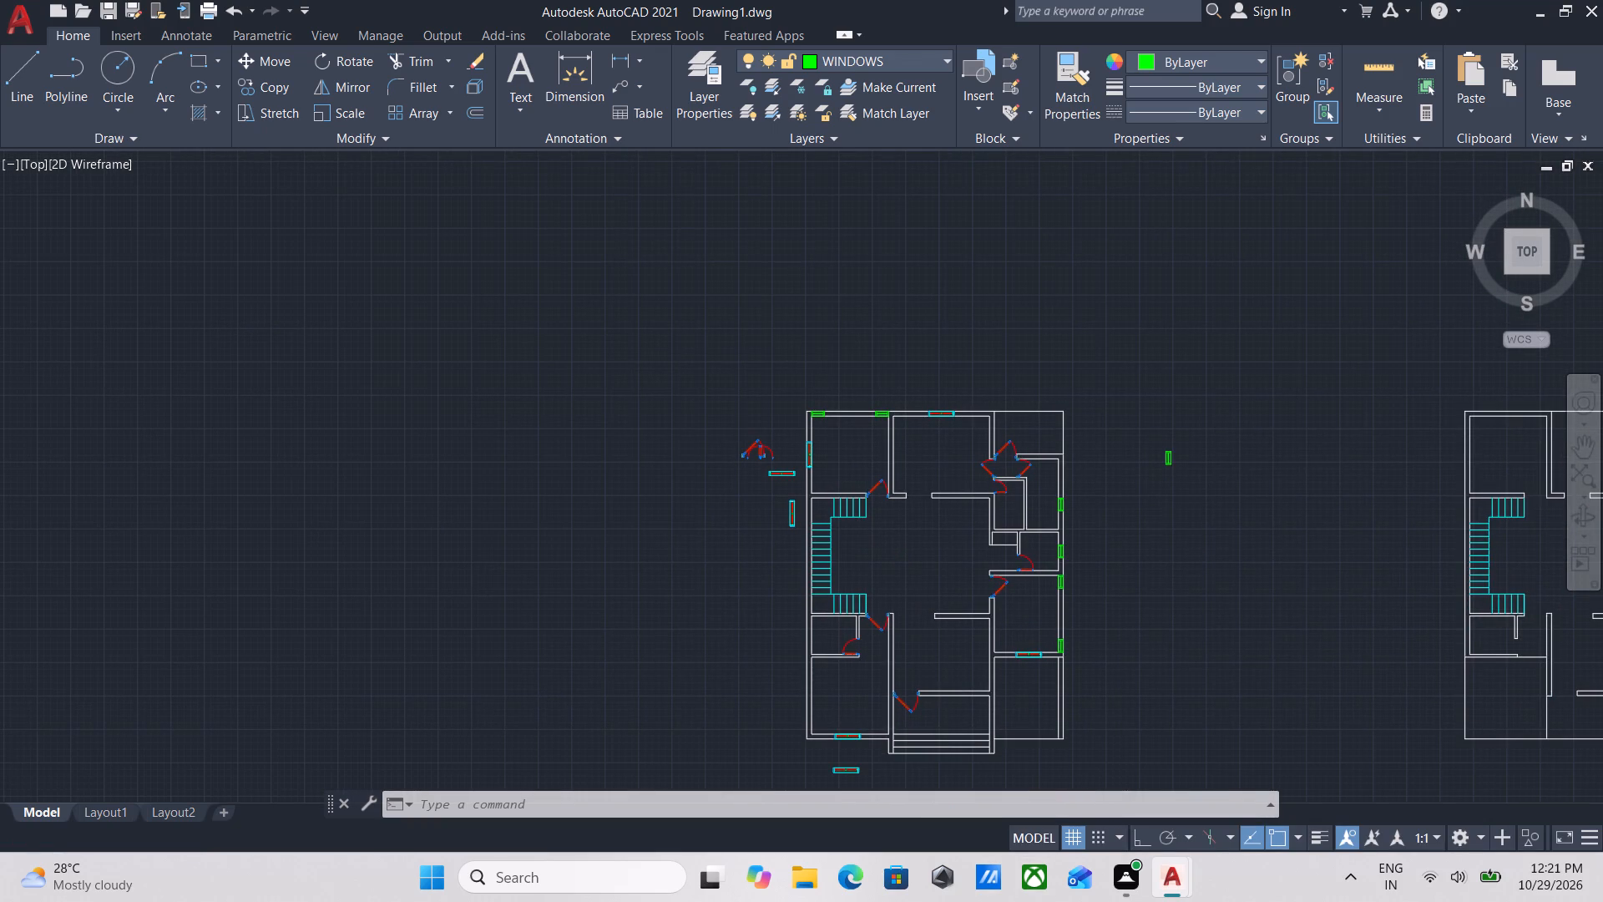
{"action": "scroll", "coordinate": [947, 781], "scroll_direction": "up", "scroll_amount": 2}
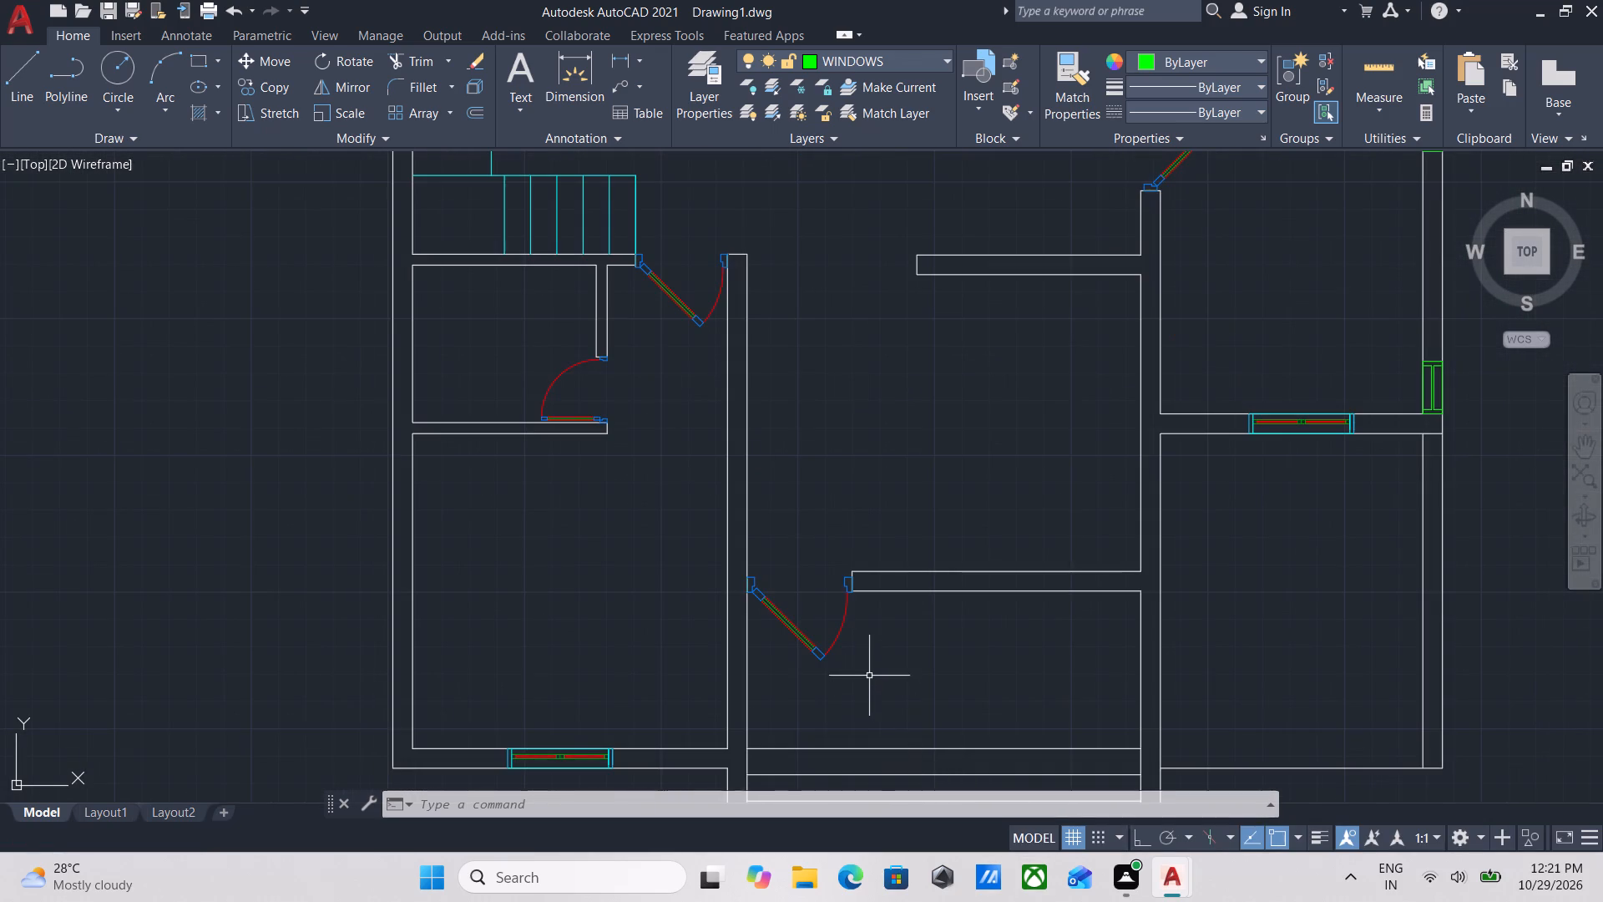
{"action": "middle_click_drag", "start_coordinate": [868, 659], "coordinate": [875, 715]}
{"action": "middle_click_drag", "start_coordinate": [886, 631], "coordinate": [868, 863]}
{"action": "middle_click_drag", "start_coordinate": [973, 641], "coordinate": [929, 760]}
{"action": "scroll", "coordinate": [929, 760], "scroll_direction": "down", "scroll_amount": 1}
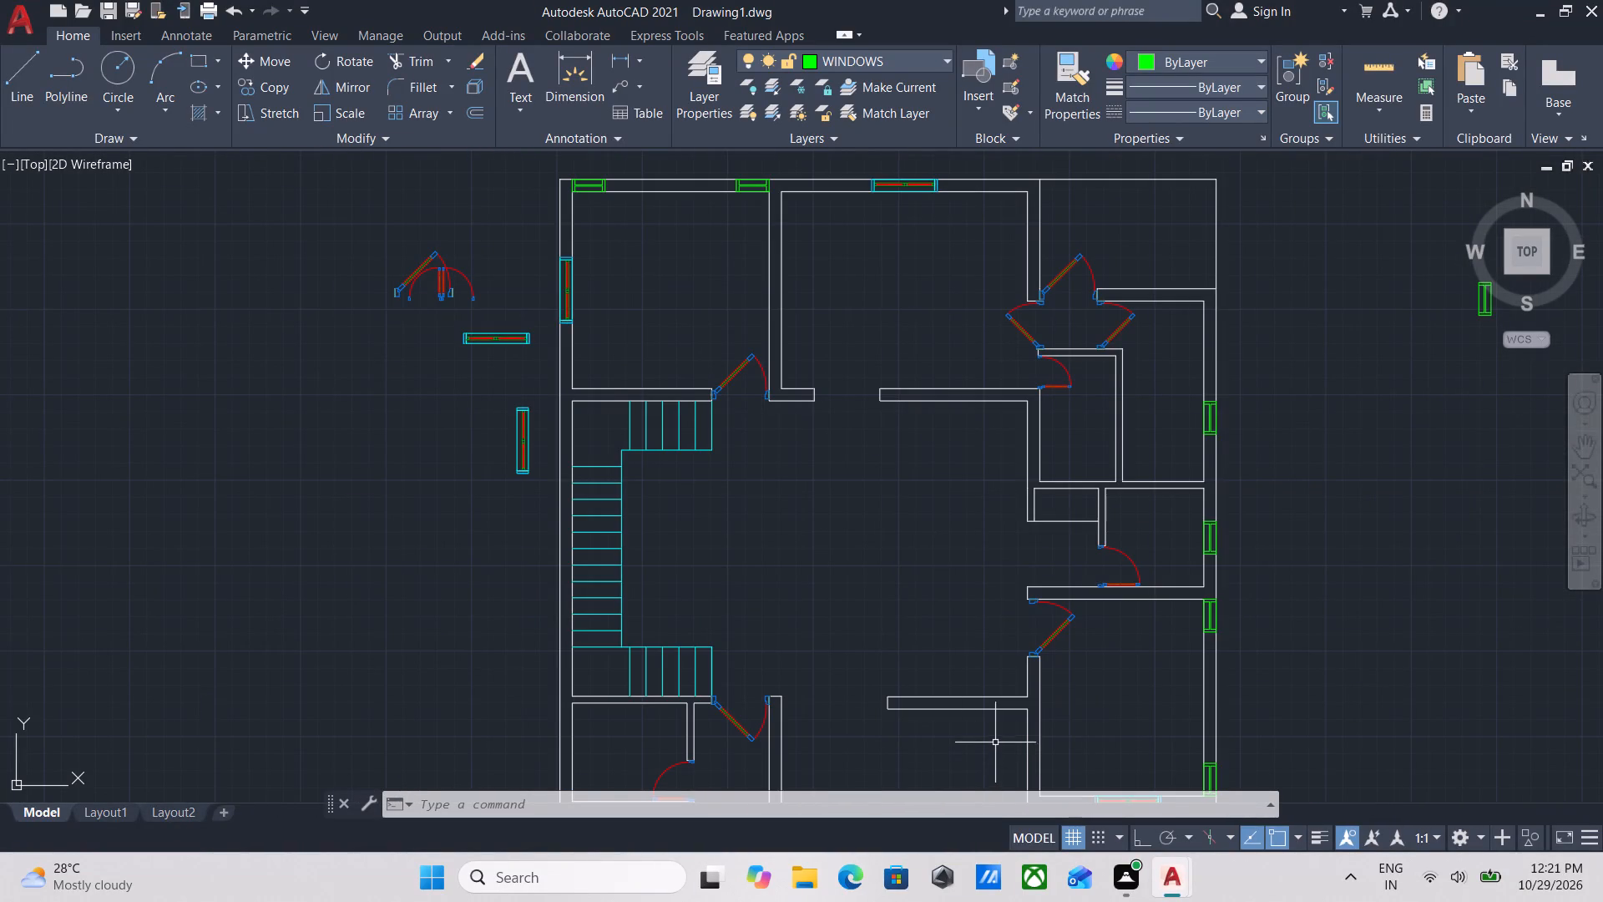
{"action": "middle_click_drag", "start_coordinate": [912, 636], "coordinate": [914, 727]}
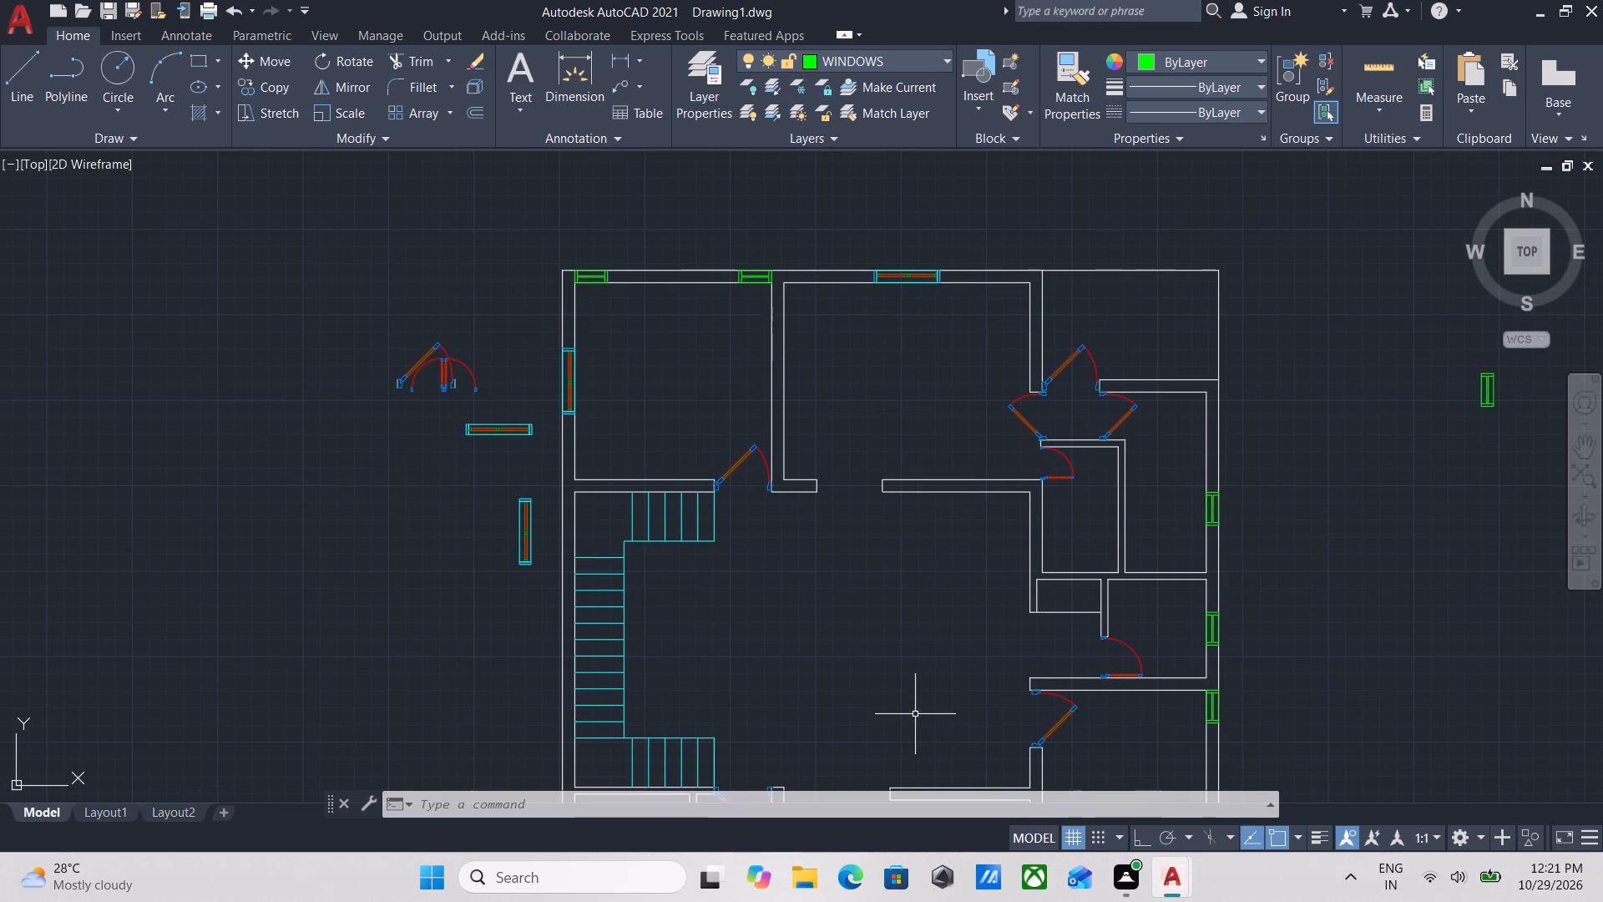
{"action": "scroll", "coordinate": [995, 453], "scroll_direction": "down", "scroll_amount": 1}
{"action": "middle_click_drag", "start_coordinate": [911, 638], "coordinate": [1049, 398]}
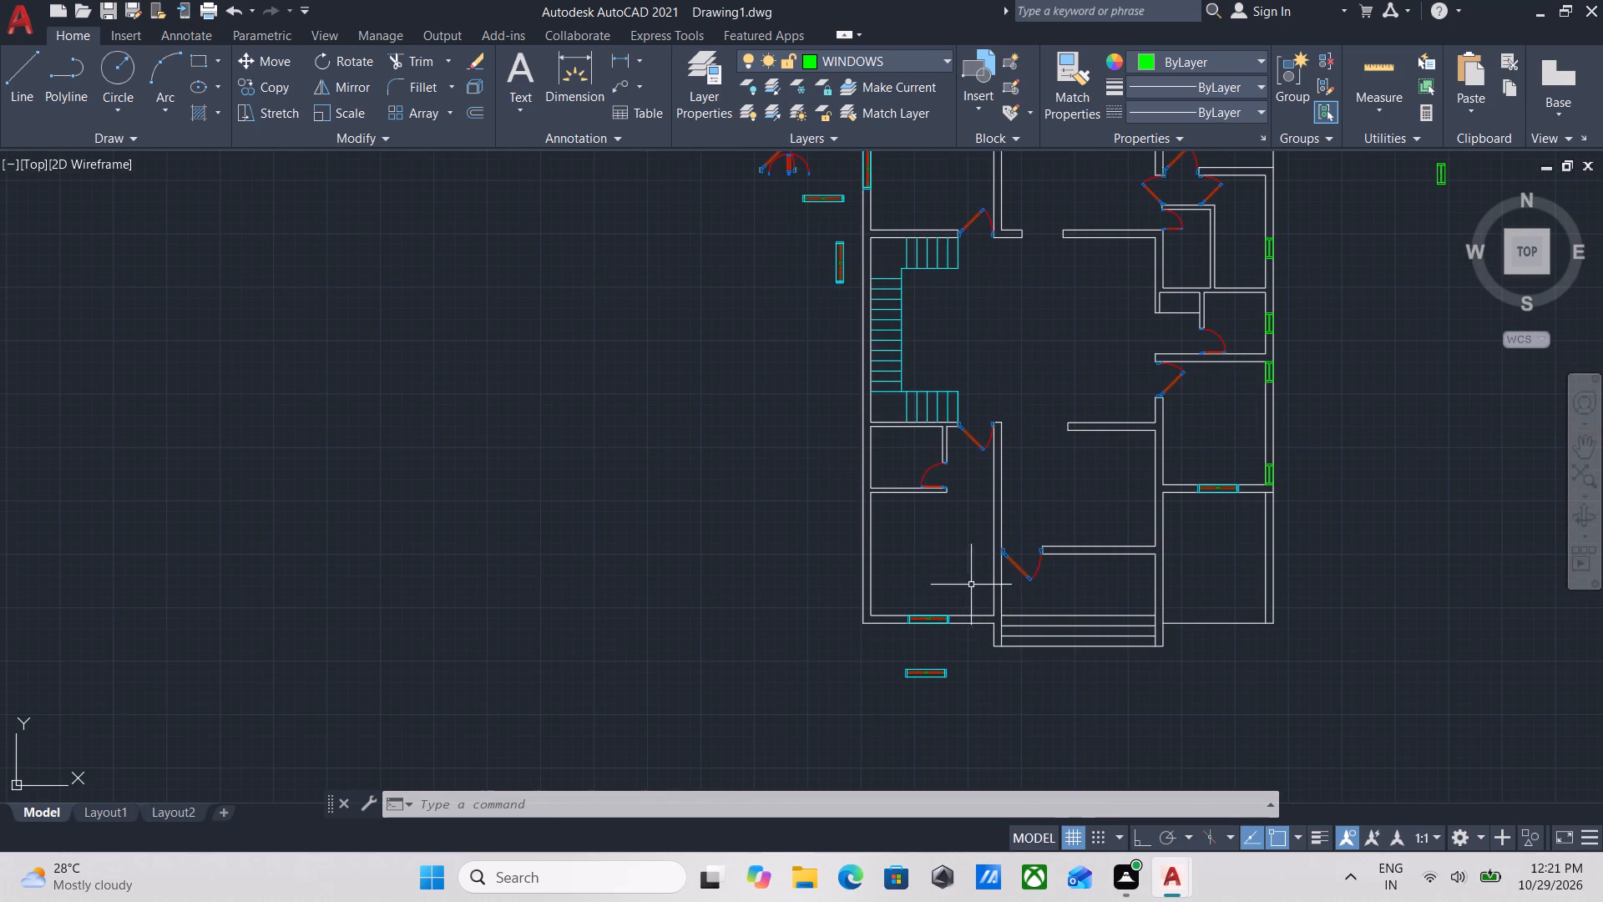
{"action": "middle_click_drag", "start_coordinate": [1039, 518], "coordinate": [1049, 592]}
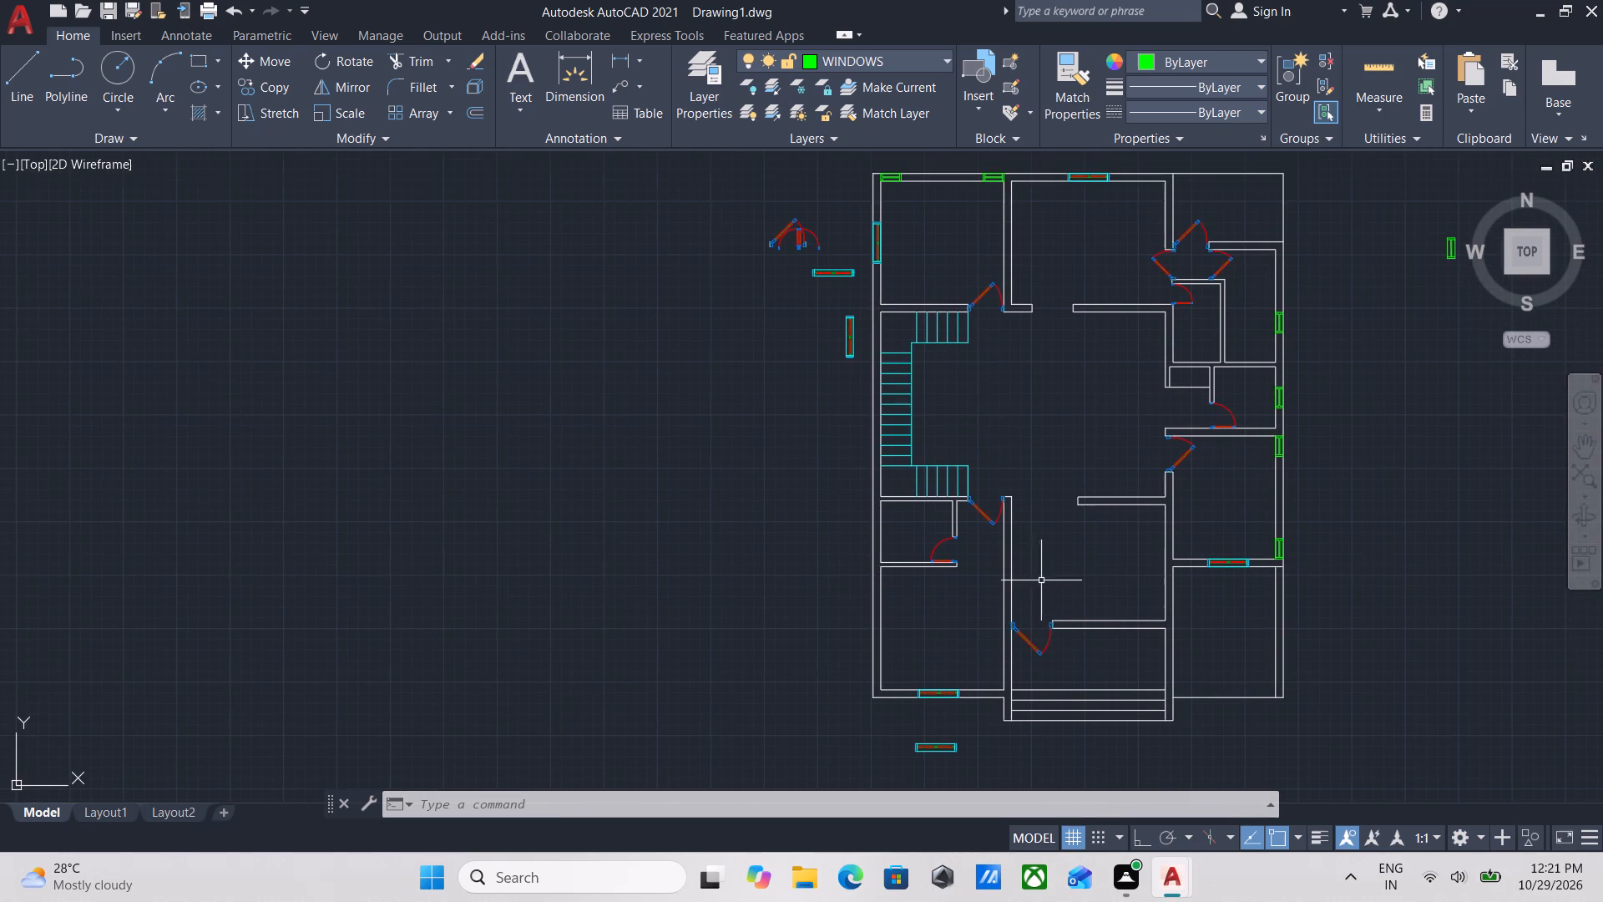
Copy the southeast room's southern east-wall window, from its southwest corner, into the west outer wall near the southwest room's inner corner.
{"action": "middle_click_drag", "start_coordinate": [943, 377], "coordinate": [1004, 585]}
{"action": "middle_click_drag", "start_coordinate": [1074, 521], "coordinate": [923, 365]}
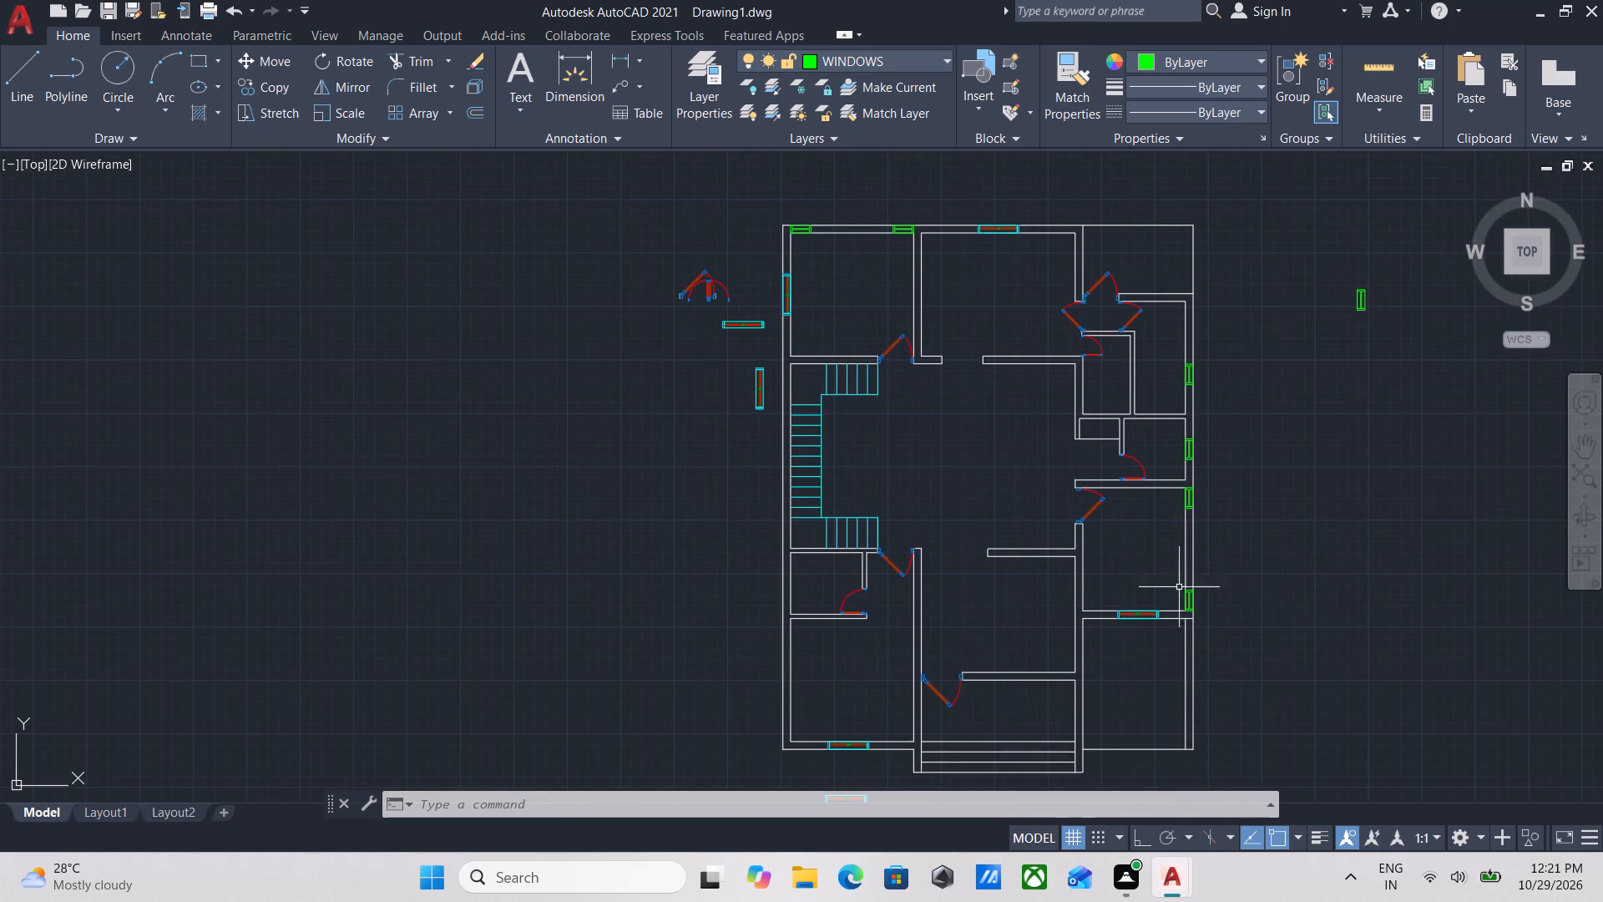
{"action": "scroll", "coordinate": [1179, 614], "scroll_direction": "up", "scroll_amount": 4}
{"action": "middle_click_drag", "start_coordinate": [1216, 454], "coordinate": [1192, 539]}
{"action": "scroll", "coordinate": [1180, 476], "scroll_direction": "up", "scroll_amount": 3}
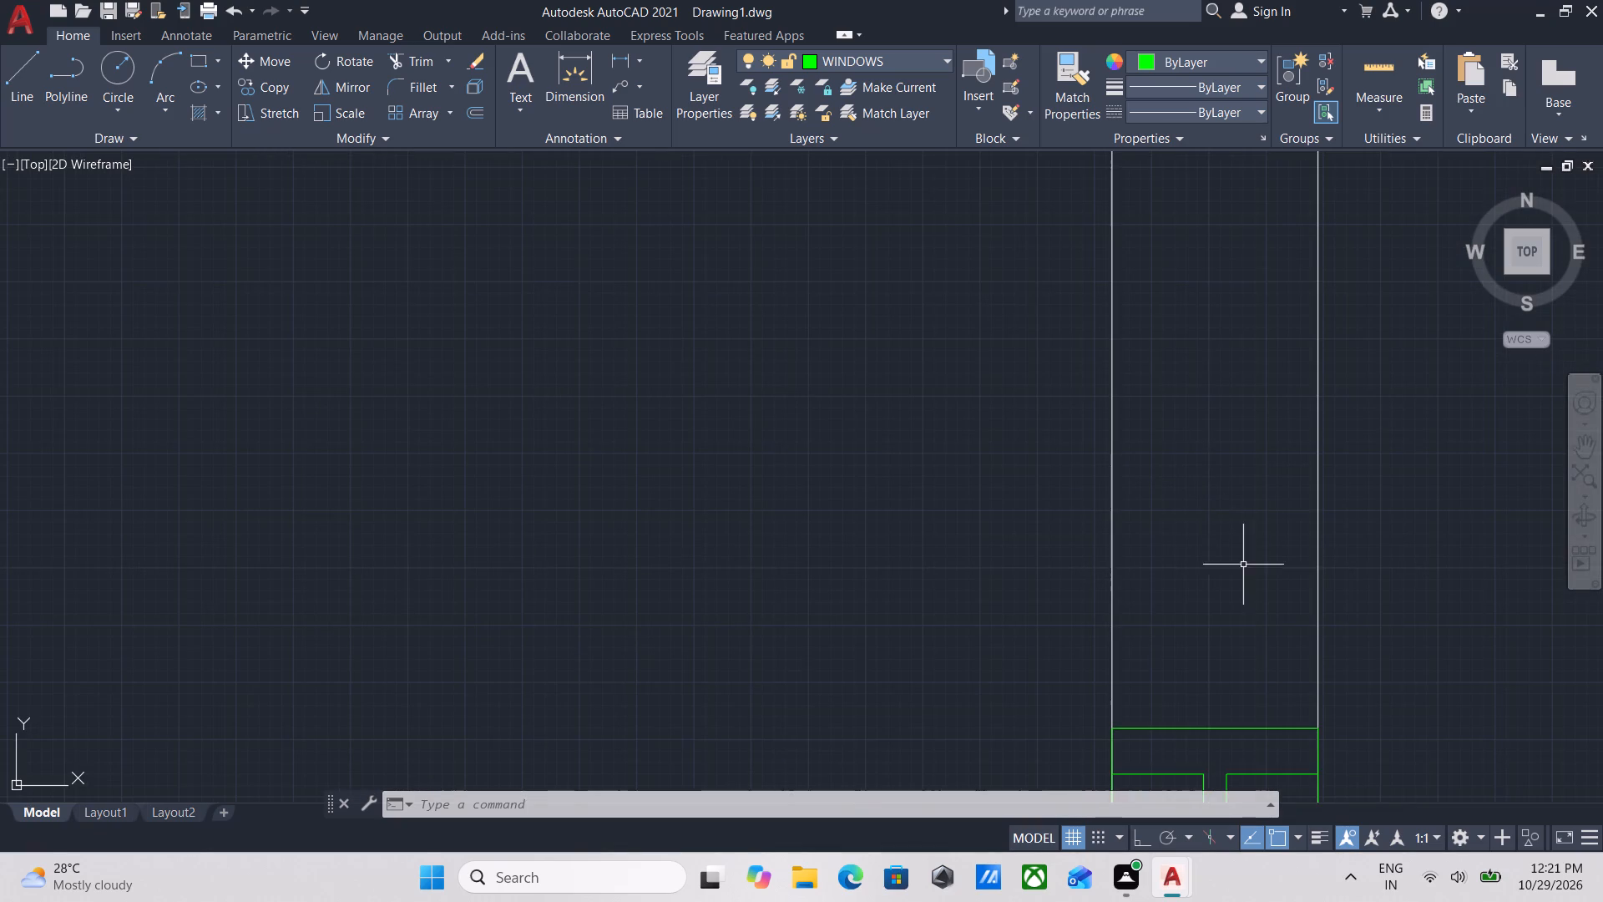
{"action": "middle_click_drag", "start_coordinate": [1243, 565], "coordinate": [1171, 451]}
{"action": "left_click", "coordinate": [1197, 521]}
{"action": "left_click", "coordinate": [1098, 676]}
{"action": "scroll", "coordinate": [1113, 640], "scroll_direction": "down", "scroll_amount": 1}
{"action": "middle_click_drag", "start_coordinate": [1113, 640], "coordinate": [1139, 472]}
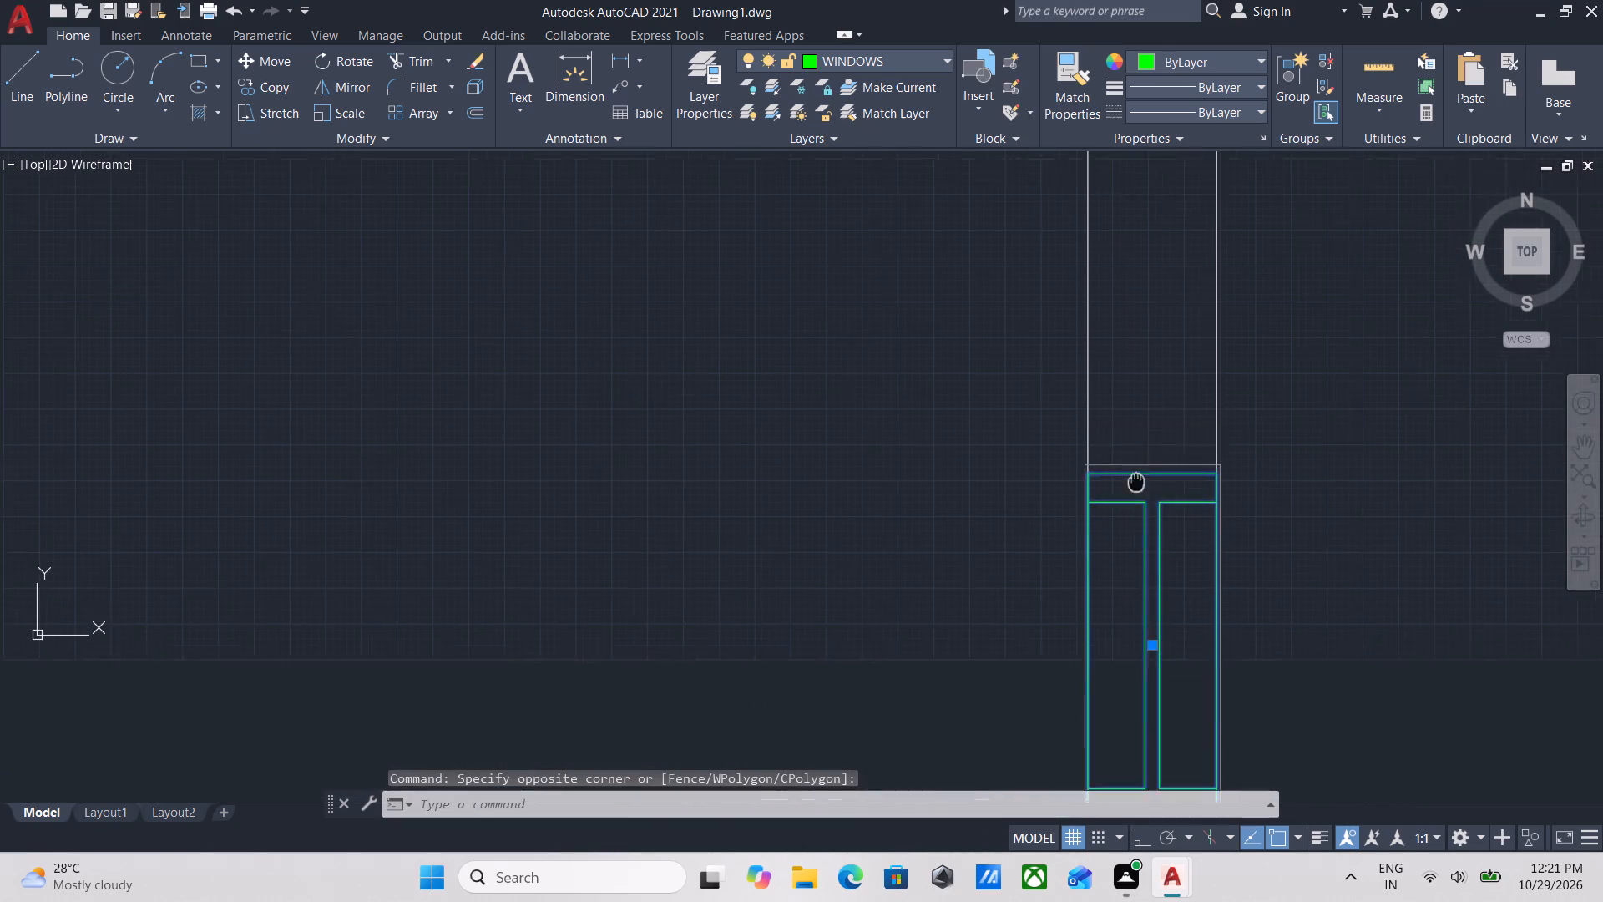
{"action": "middle_click_drag", "start_coordinate": [1139, 472], "coordinate": [1139, 469]}
{"action": "type", "text": "CO"}
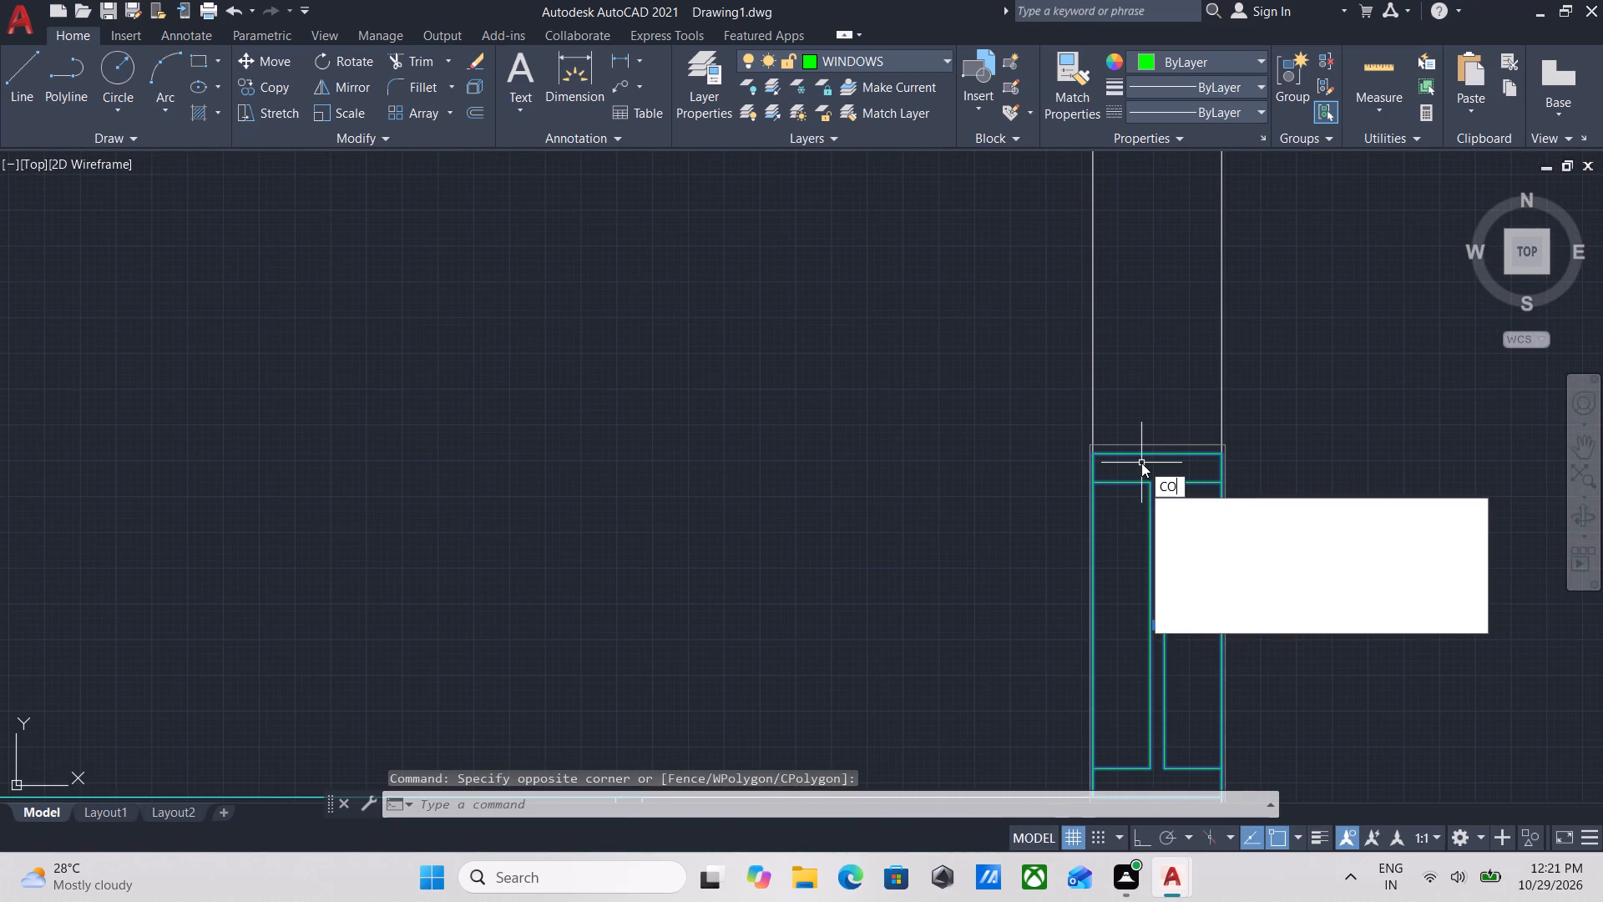
{"action": "key", "text": "Return"}
{"action": "scroll", "coordinate": [1132, 597], "scroll_direction": "down", "scroll_amount": 1}
{"action": "middle_click_drag", "start_coordinate": [1132, 597], "coordinate": [1154, 414]}
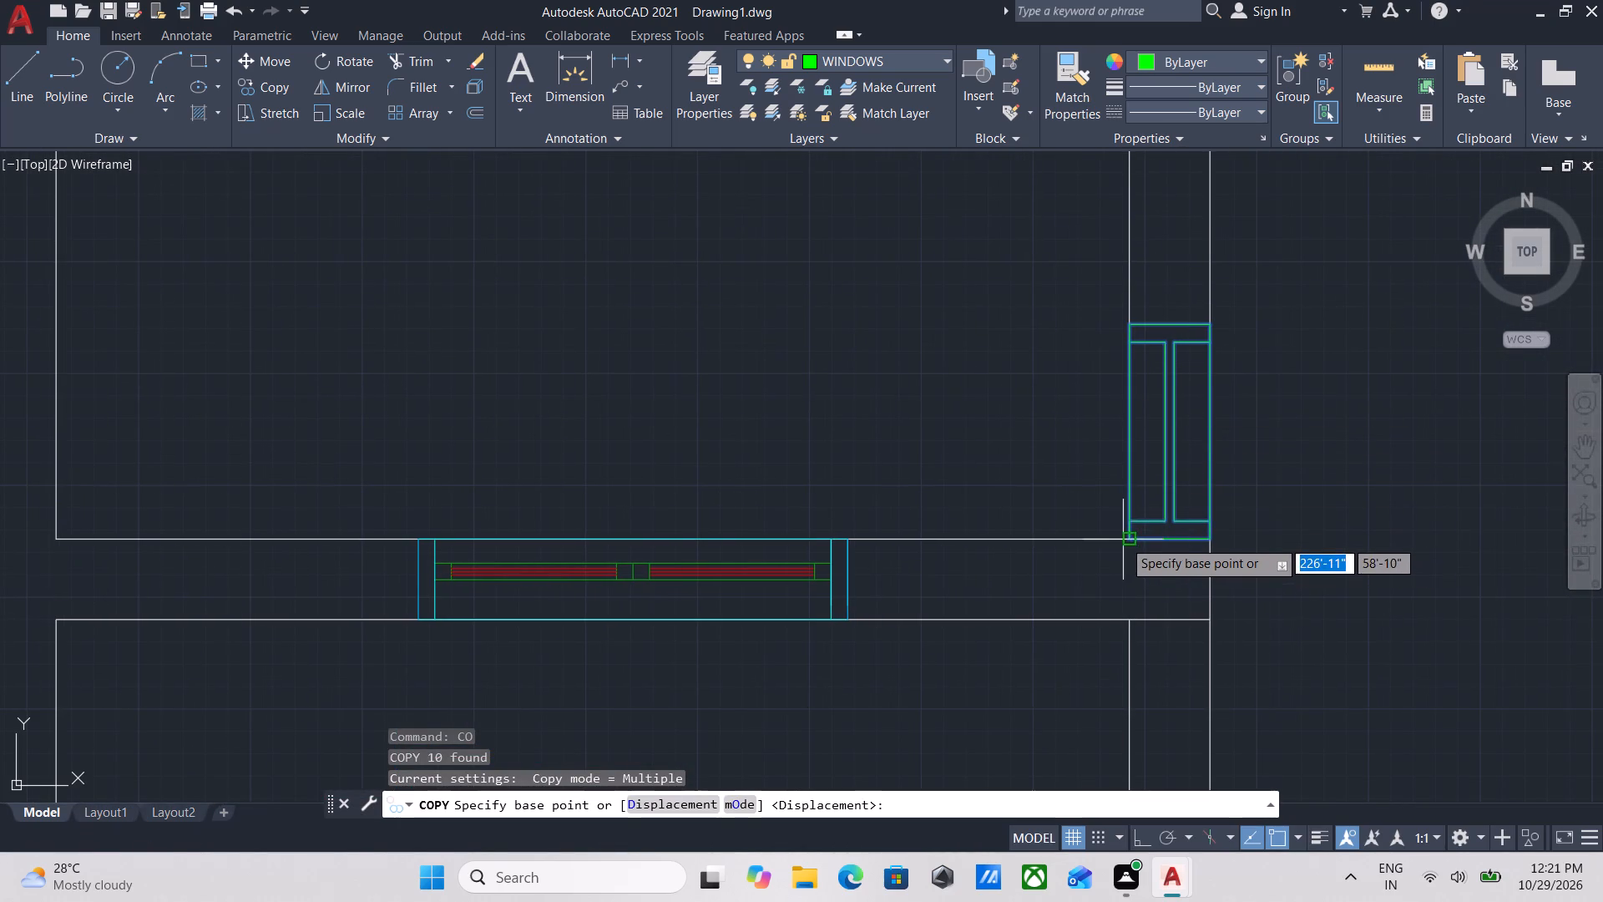
{"action": "left_click", "coordinate": [1131, 539]}
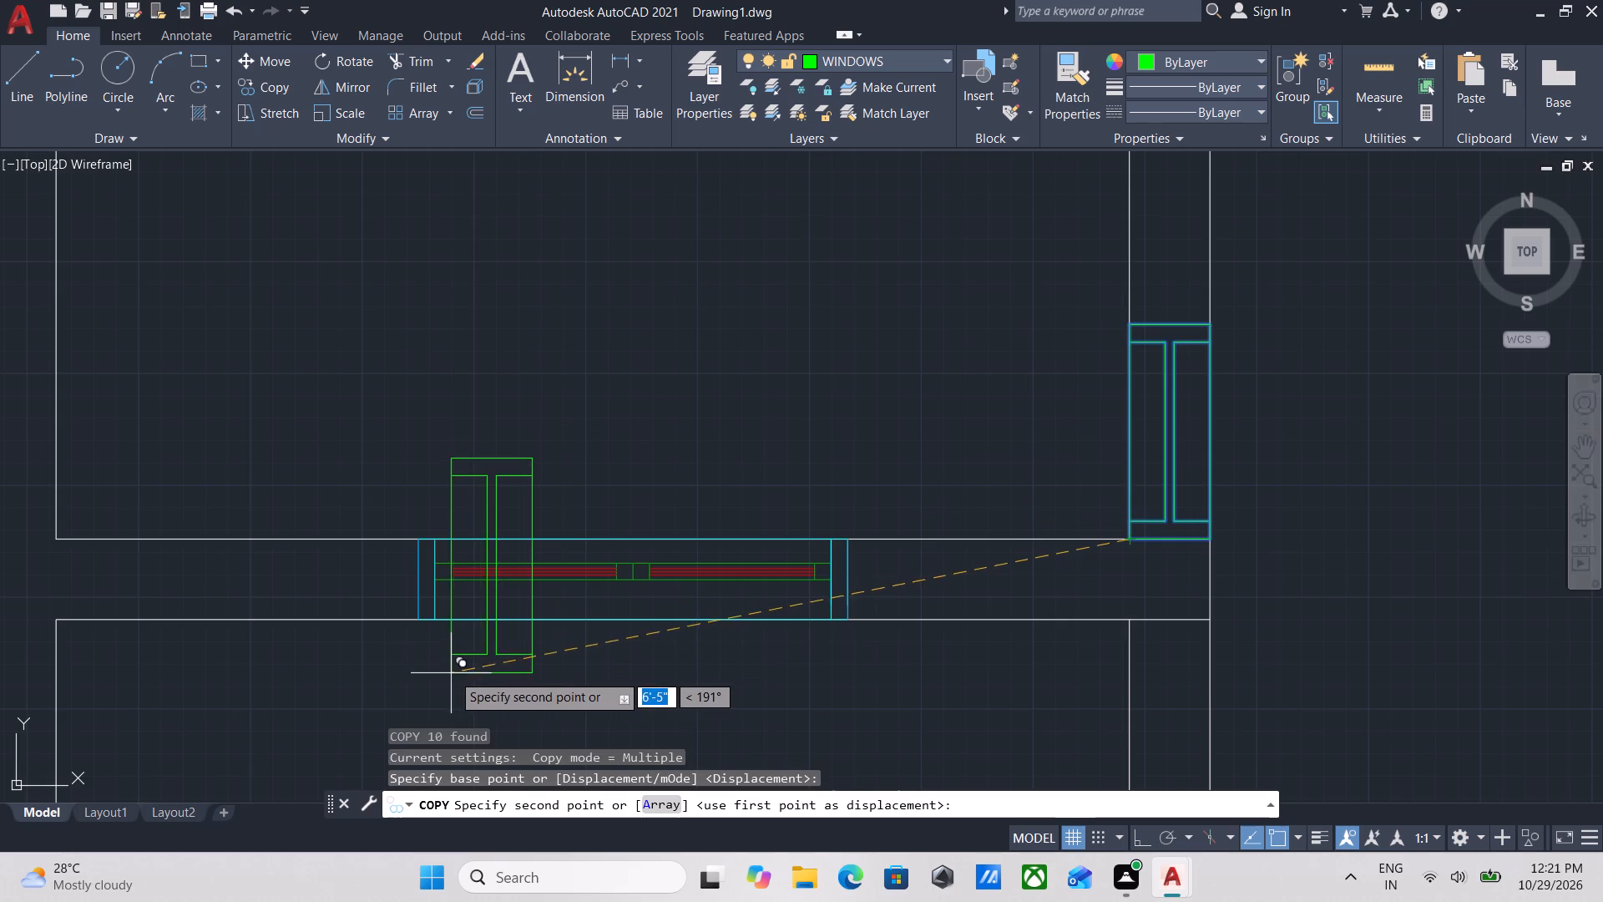
{"action": "scroll", "coordinate": [335, 669], "scroll_direction": "down", "scroll_amount": 3}
{"action": "middle_click_drag", "start_coordinate": [318, 667], "coordinate": [1241, 443]}
{"action": "scroll", "coordinate": [534, 571], "scroll_direction": "down", "scroll_amount": 2}
{"action": "middle_click_drag", "start_coordinate": [534, 571], "coordinate": [903, 493]}
{"action": "scroll", "coordinate": [835, 550], "scroll_direction": "up", "scroll_amount": 2}
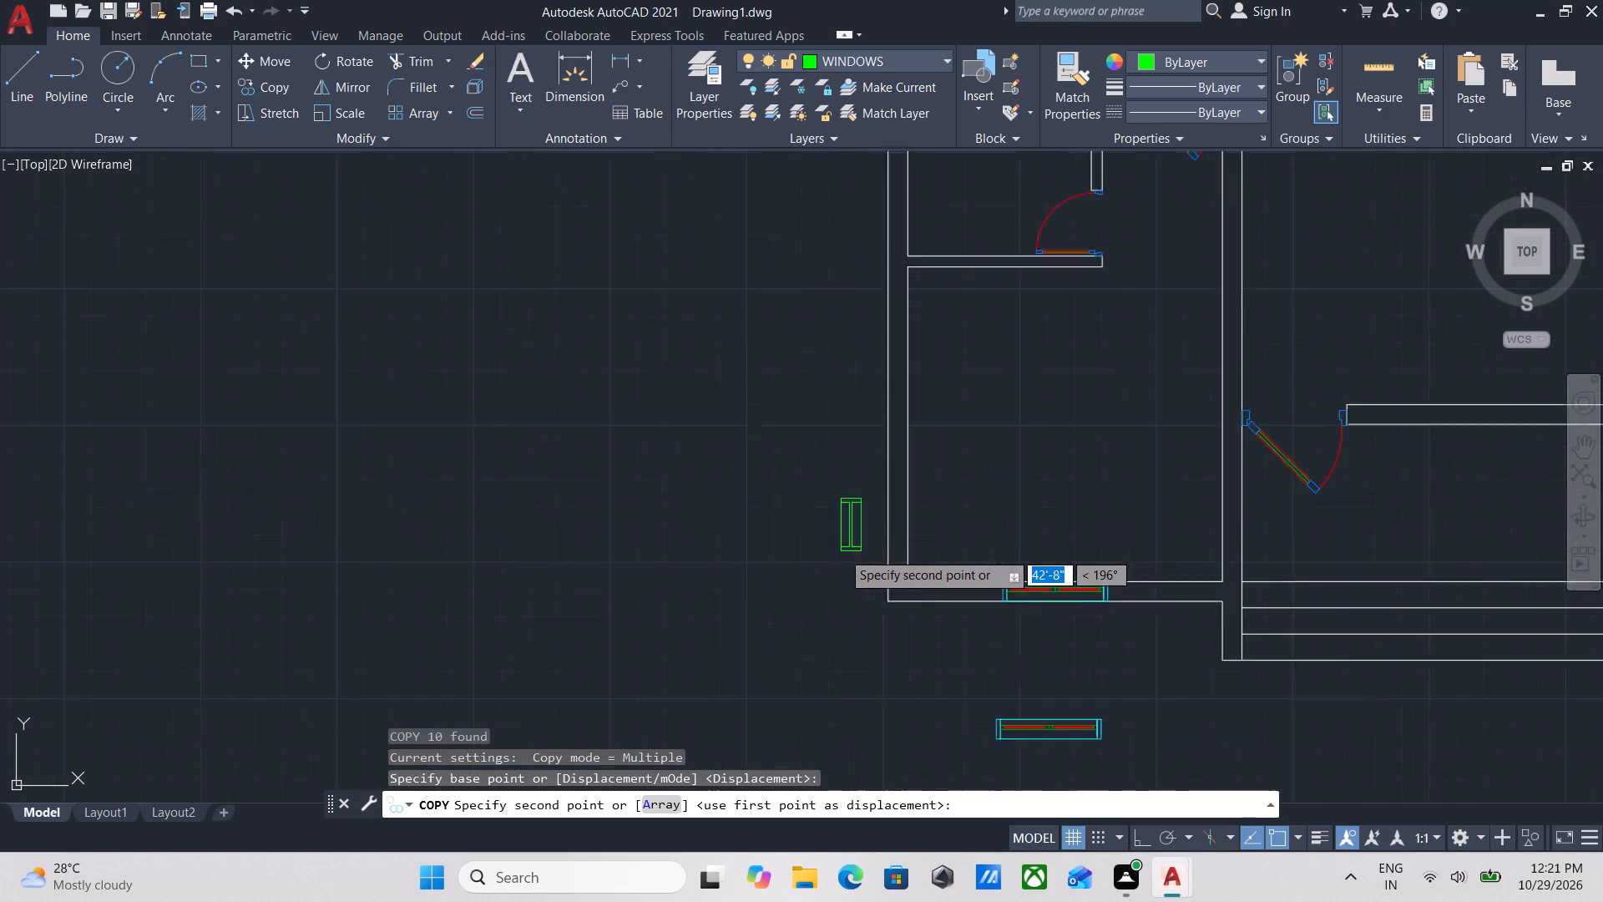
{"action": "scroll", "coordinate": [842, 551], "scroll_direction": "up", "scroll_amount": 1}
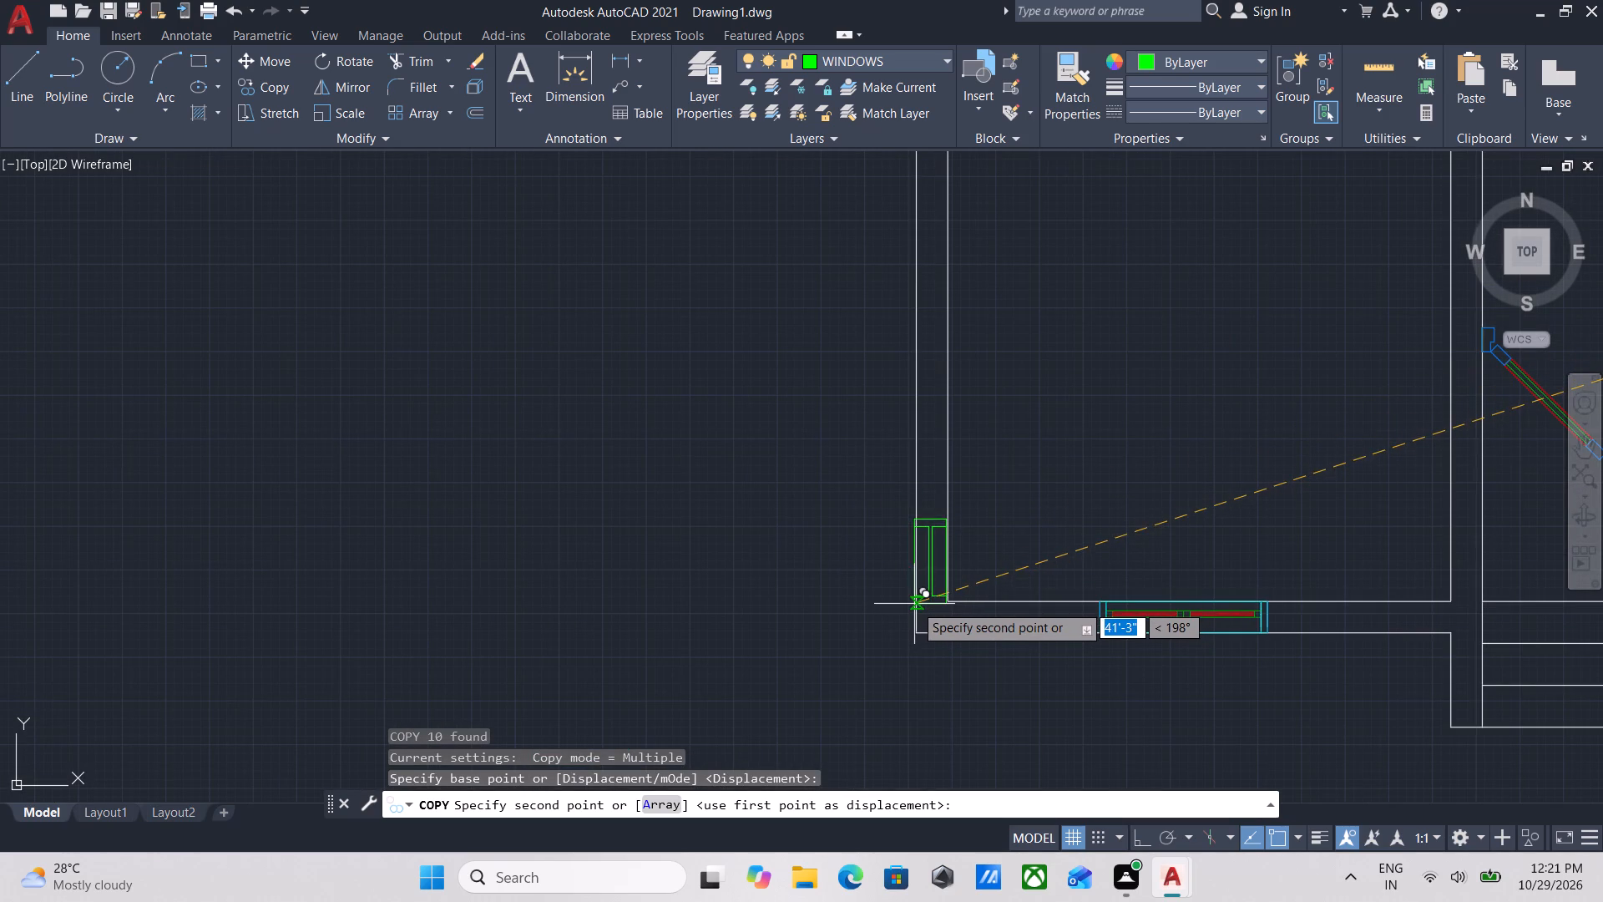
{"action": "left_click", "coordinate": [915, 599]}
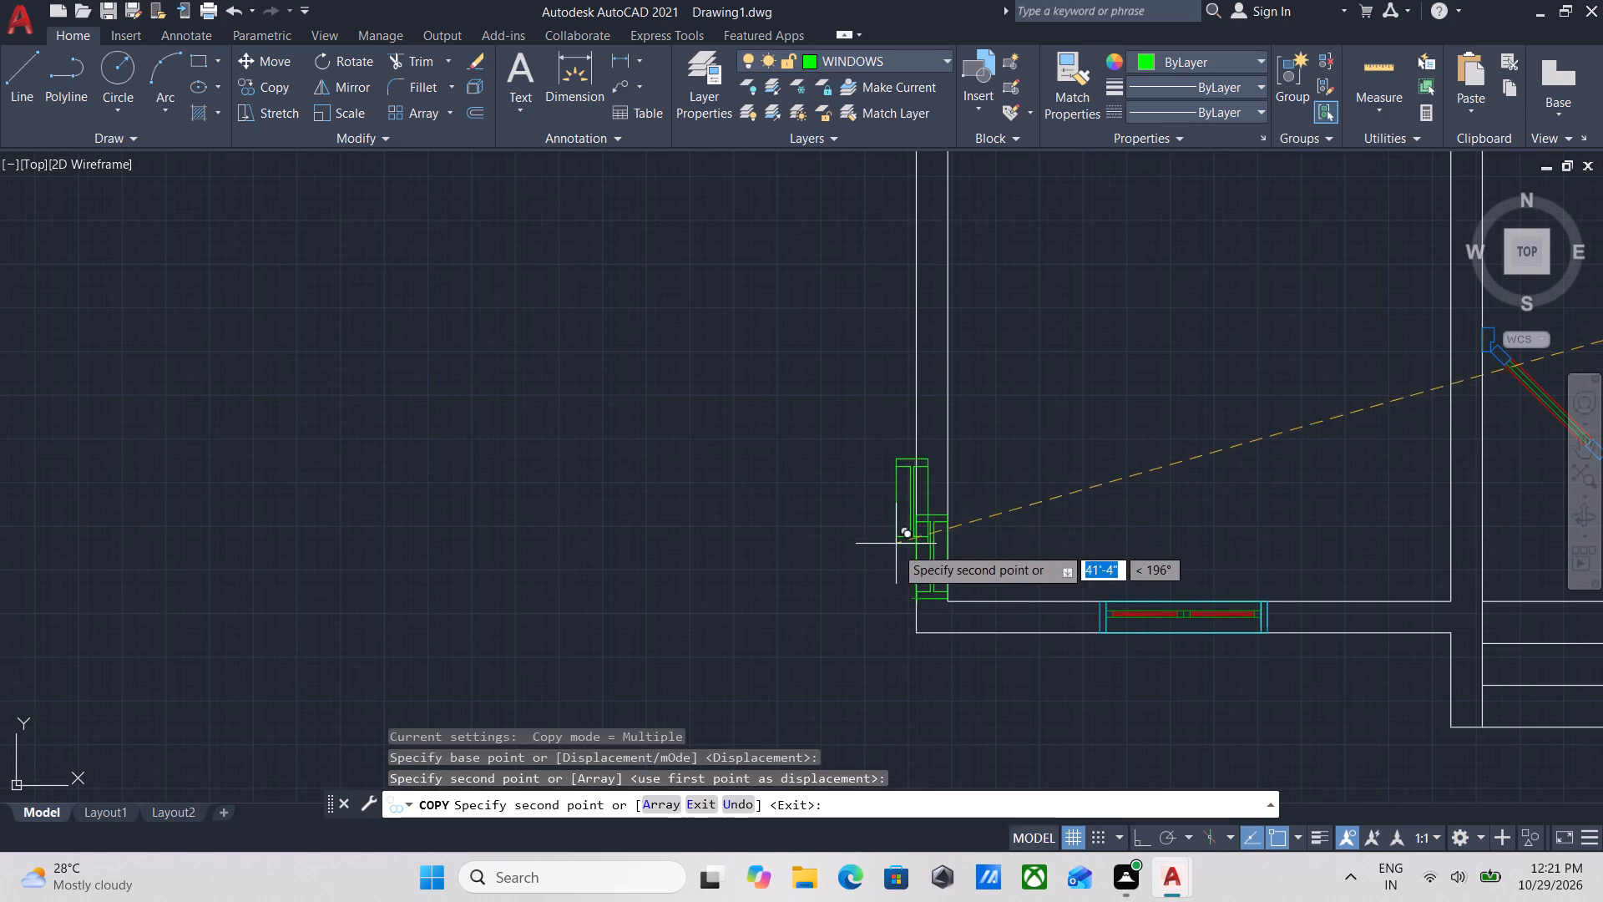
{"action": "key", "text": "Escape"}
Move the copied window by its southeast corner onto the southwest room's inner southwest corner.
{"action": "scroll", "coordinate": [895, 555], "scroll_direction": "up", "scroll_amount": 2}
{"action": "scroll", "coordinate": [933, 658], "scroll_direction": "up", "scroll_amount": 1}
{"action": "middle_click_drag", "start_coordinate": [933, 658], "coordinate": [943, 538]}
{"action": "scroll", "coordinate": [1037, 616], "scroll_direction": "up", "scroll_amount": 2}
{"action": "left_click_drag", "start_coordinate": [1039, 570], "coordinate": [1035, 540]}
{"action": "left_click", "coordinate": [933, 386]}
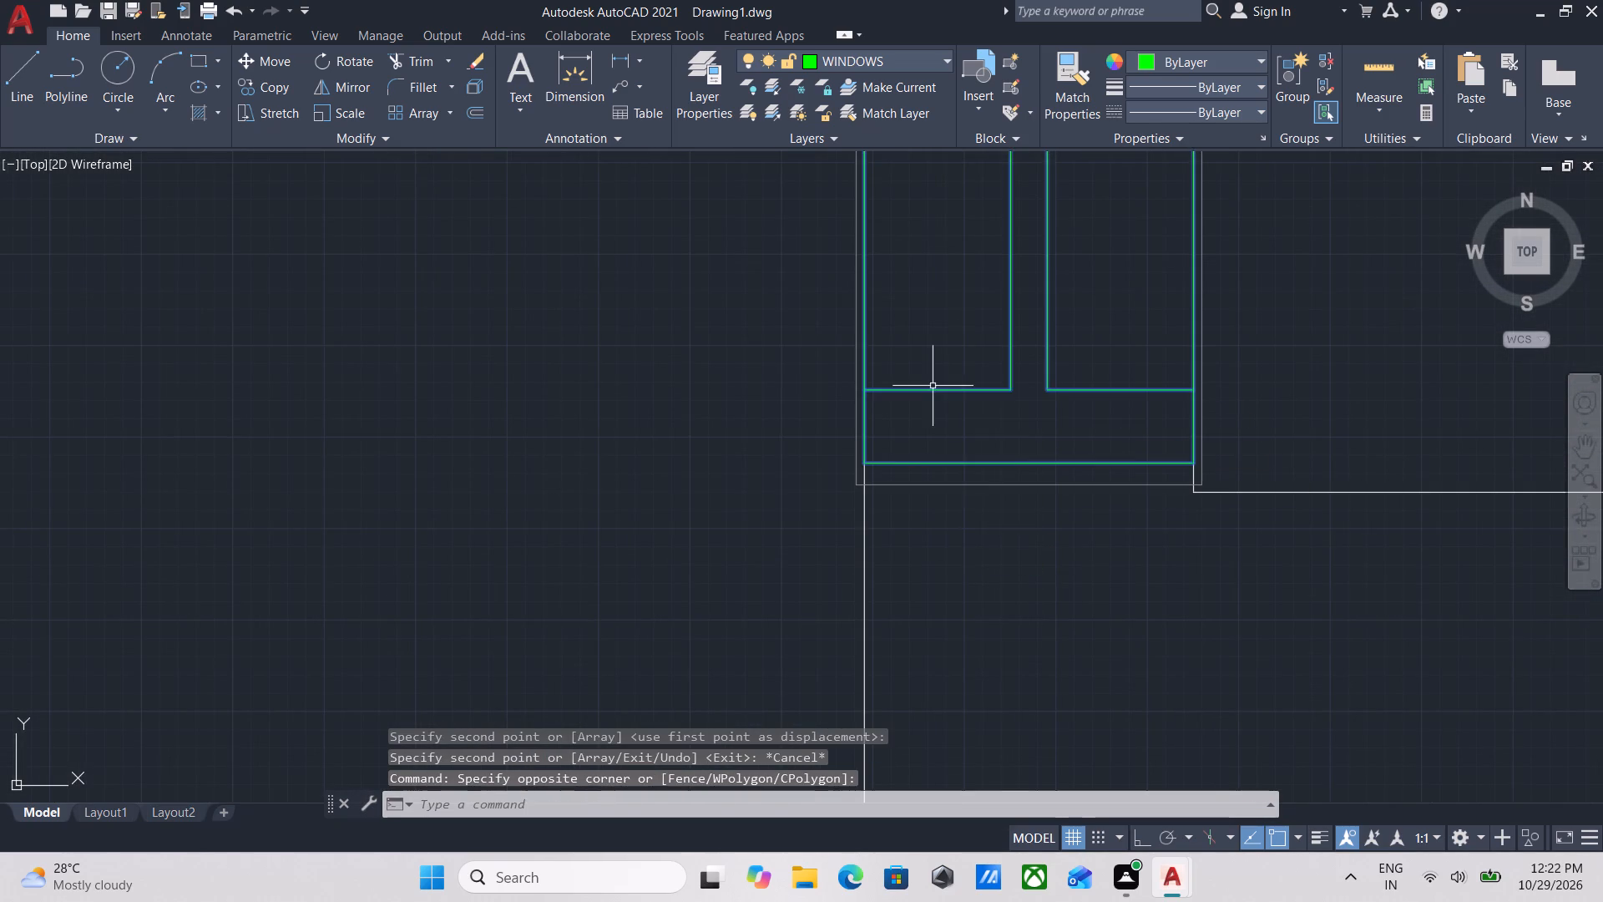
{"action": "middle_click_drag", "start_coordinate": [1023, 524], "coordinate": [942, 602]}
{"action": "key", "text": "m"}
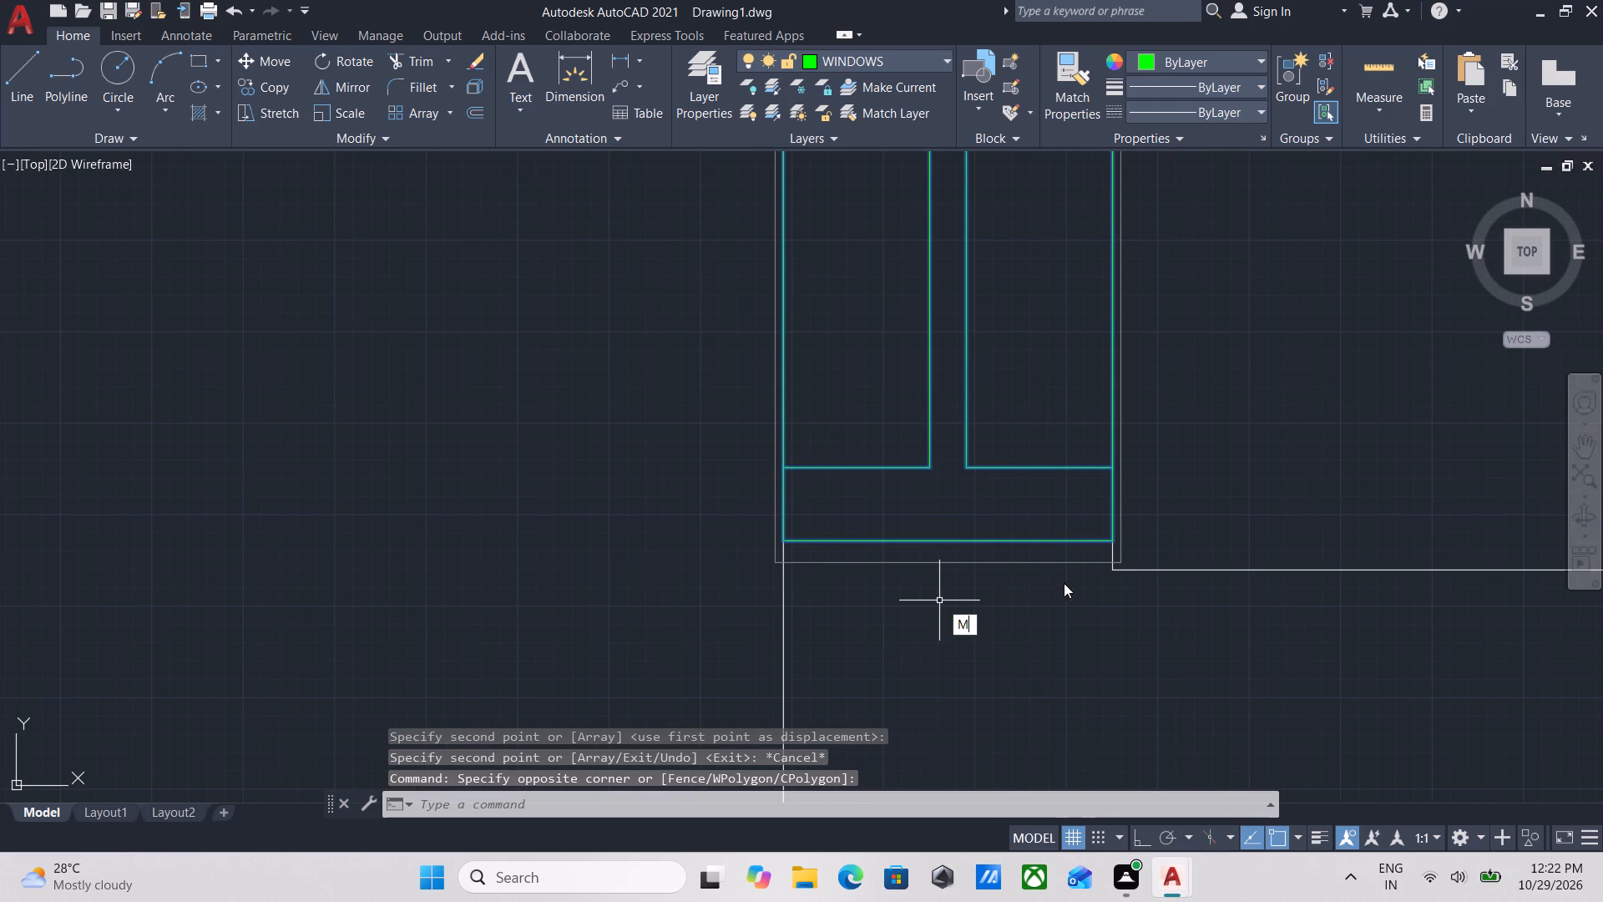
{"action": "key", "text": "Return"}
{"action": "left_click", "coordinate": [1112, 535]}
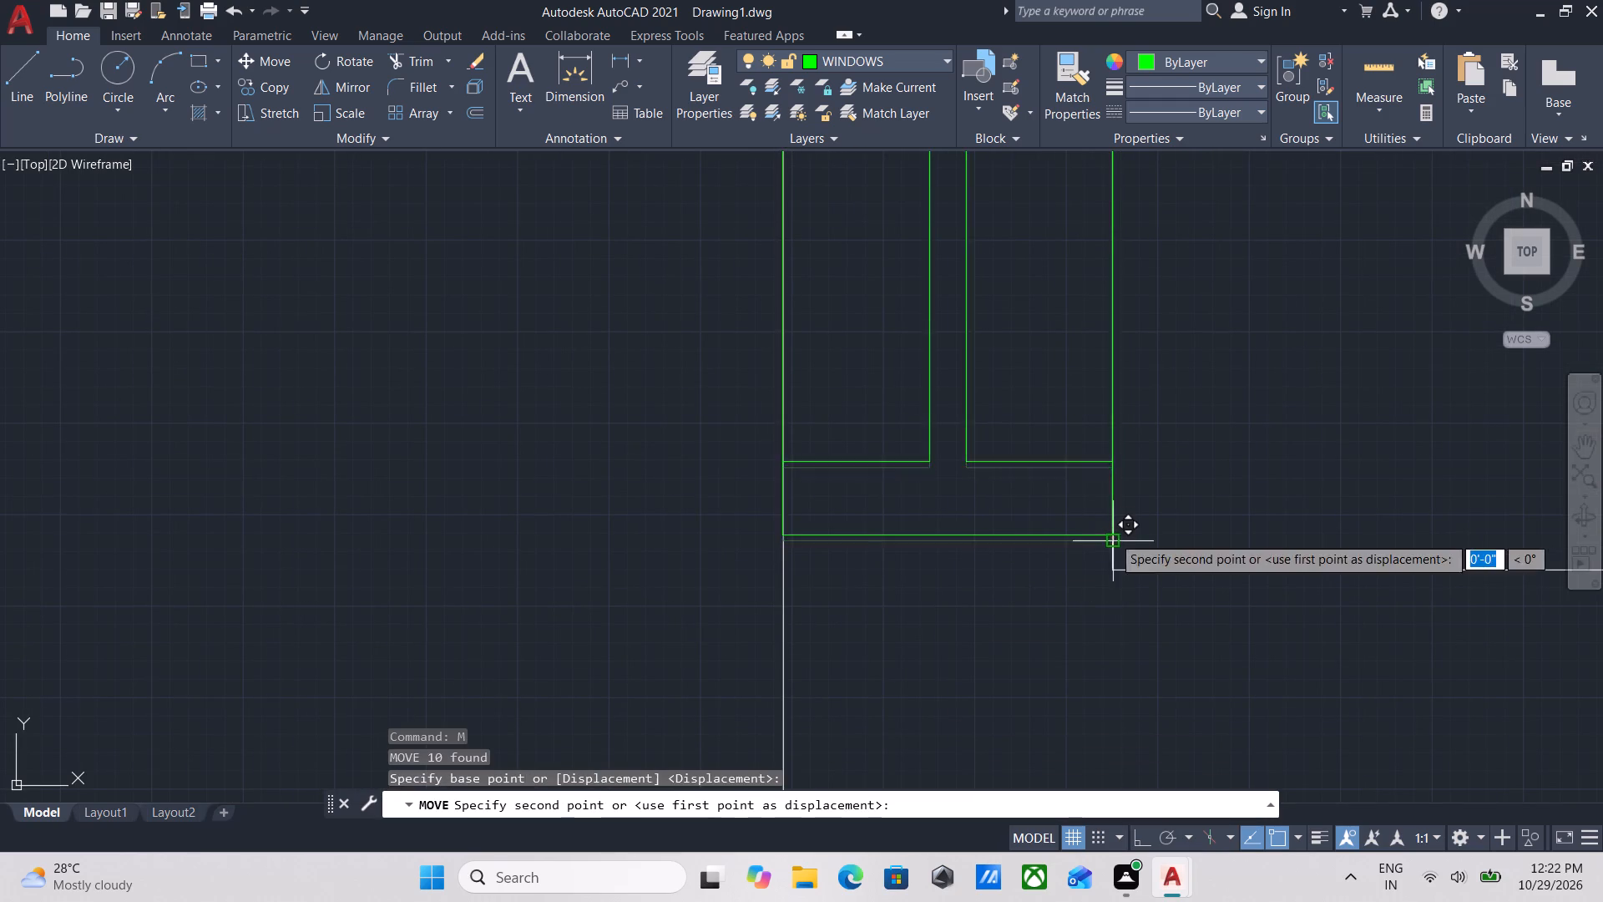
{"action": "left_click", "coordinate": [1110, 574]}
Copy the southwest room's west wall window 10' north, from its northeast corner to the room's inner northwest corner.
{"action": "scroll", "coordinate": [1145, 513], "scroll_direction": "down", "scroll_amount": 3}
{"action": "middle_click_drag", "start_coordinate": [1100, 555], "coordinate": [907, 724]}
{"action": "scroll", "coordinate": [910, 717], "scroll_direction": "up", "scroll_amount": 1}
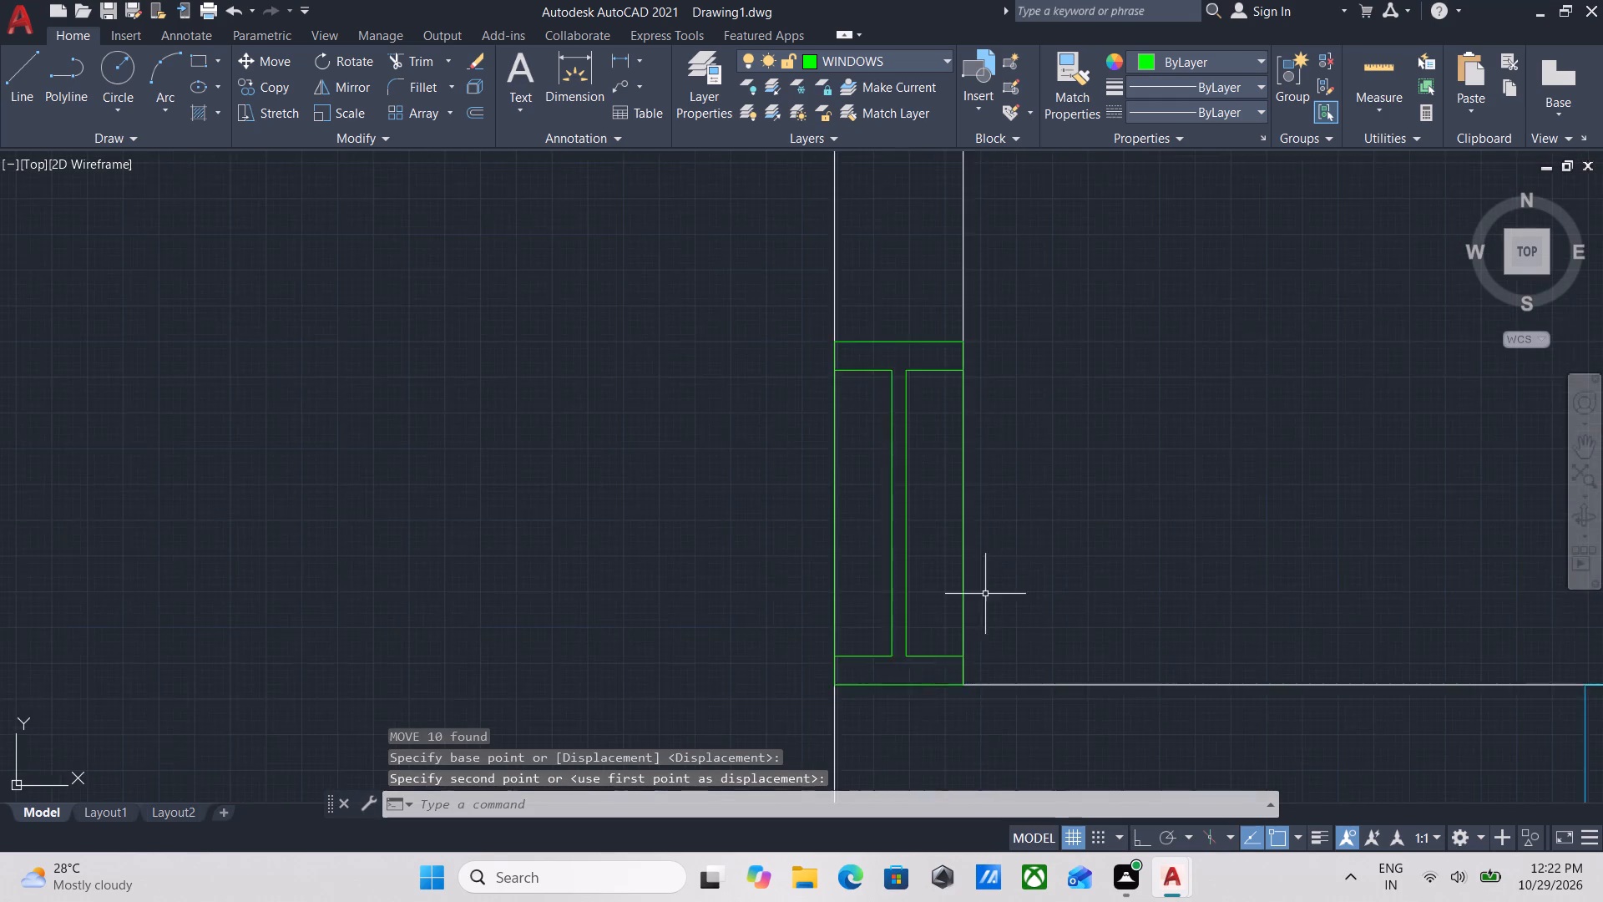
{"action": "scroll", "coordinate": [991, 567], "scroll_direction": "down", "scroll_amount": 2}
{"action": "middle_click_drag", "start_coordinate": [991, 567], "coordinate": [960, 587]}
{"action": "scroll", "coordinate": [1037, 508], "scroll_direction": "down", "scroll_amount": 3}
{"action": "middle_click_drag", "start_coordinate": [1037, 508], "coordinate": [1002, 562]}
{"action": "scroll", "coordinate": [957, 551], "scroll_direction": "up", "scroll_amount": 5}
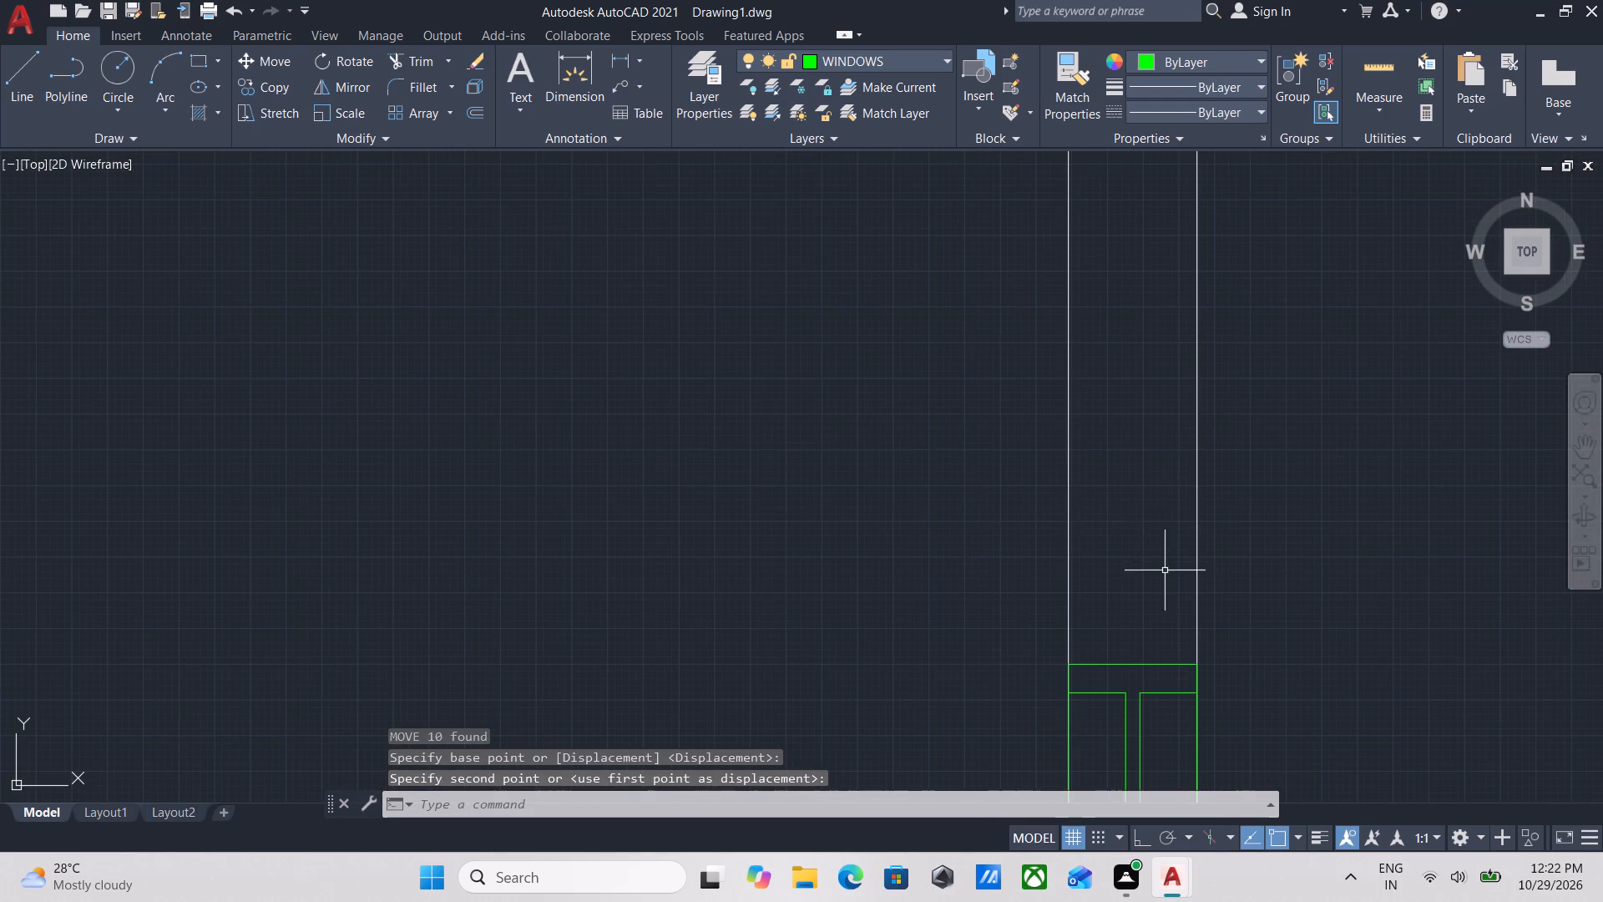
{"action": "middle_click_drag", "start_coordinate": [1161, 571], "coordinate": [1053, 450]}
{"action": "left_click", "coordinate": [1086, 474]}
{"action": "key", "text": "Escape"}
{"action": "left_click_drag", "start_coordinate": [1017, 465], "coordinate": [1011, 492]}
{"action": "left_click", "coordinate": [978, 565]}
{"action": "middle_click_drag", "start_coordinate": [1037, 480], "coordinate": [994, 575]}
{"action": "key", "text": "c"}
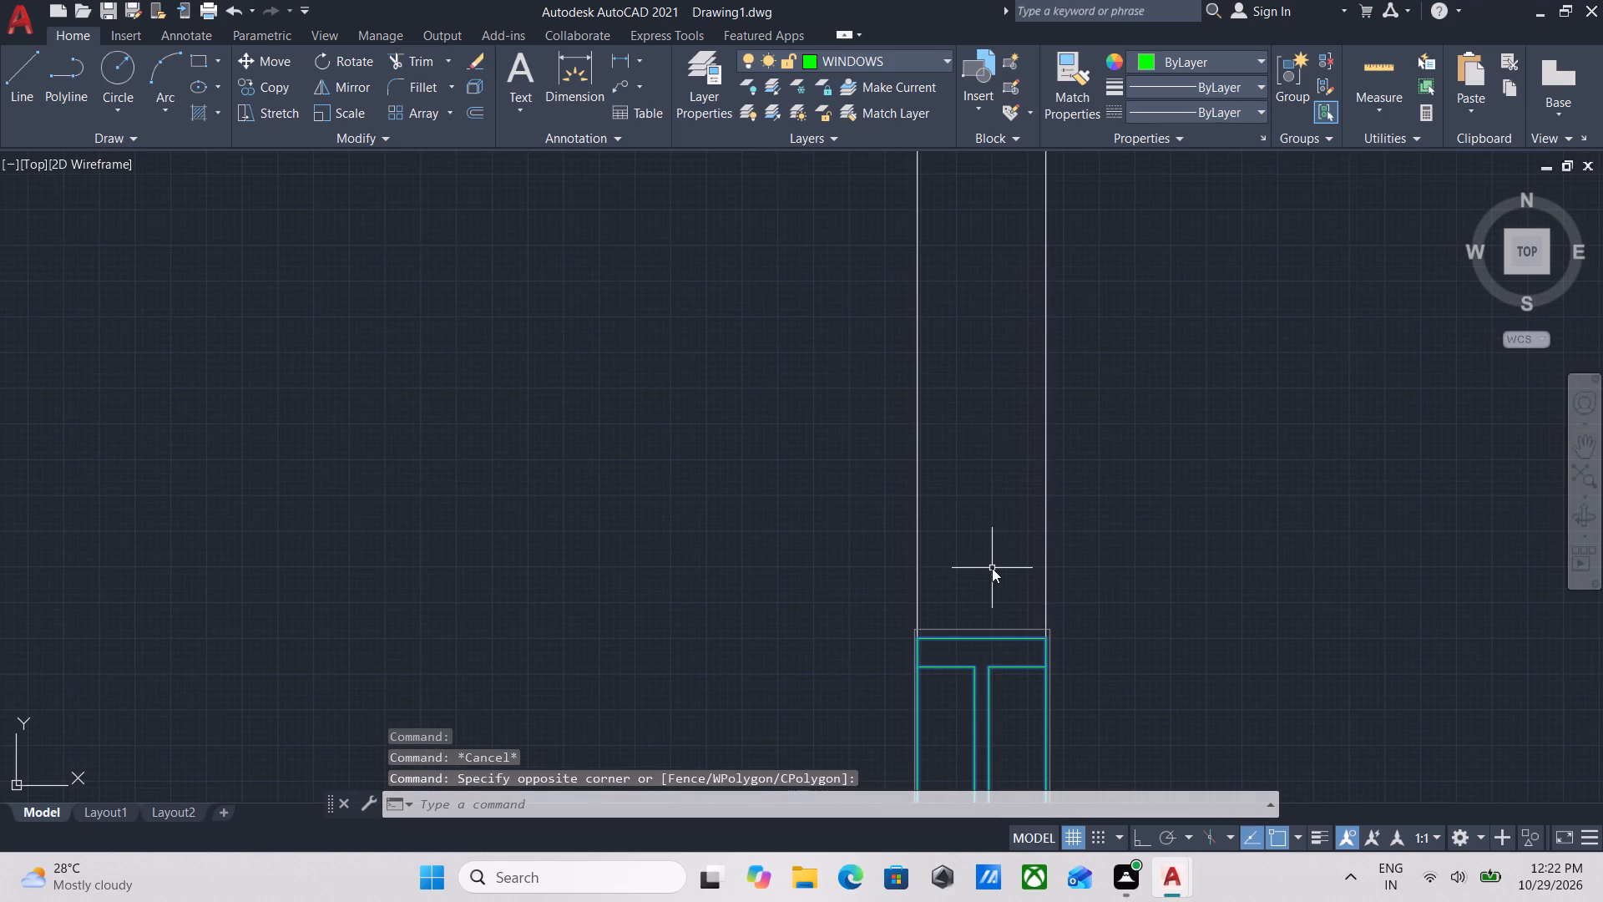
{"action": "key", "text": "o"}
{"action": "key", "text": "Return"}
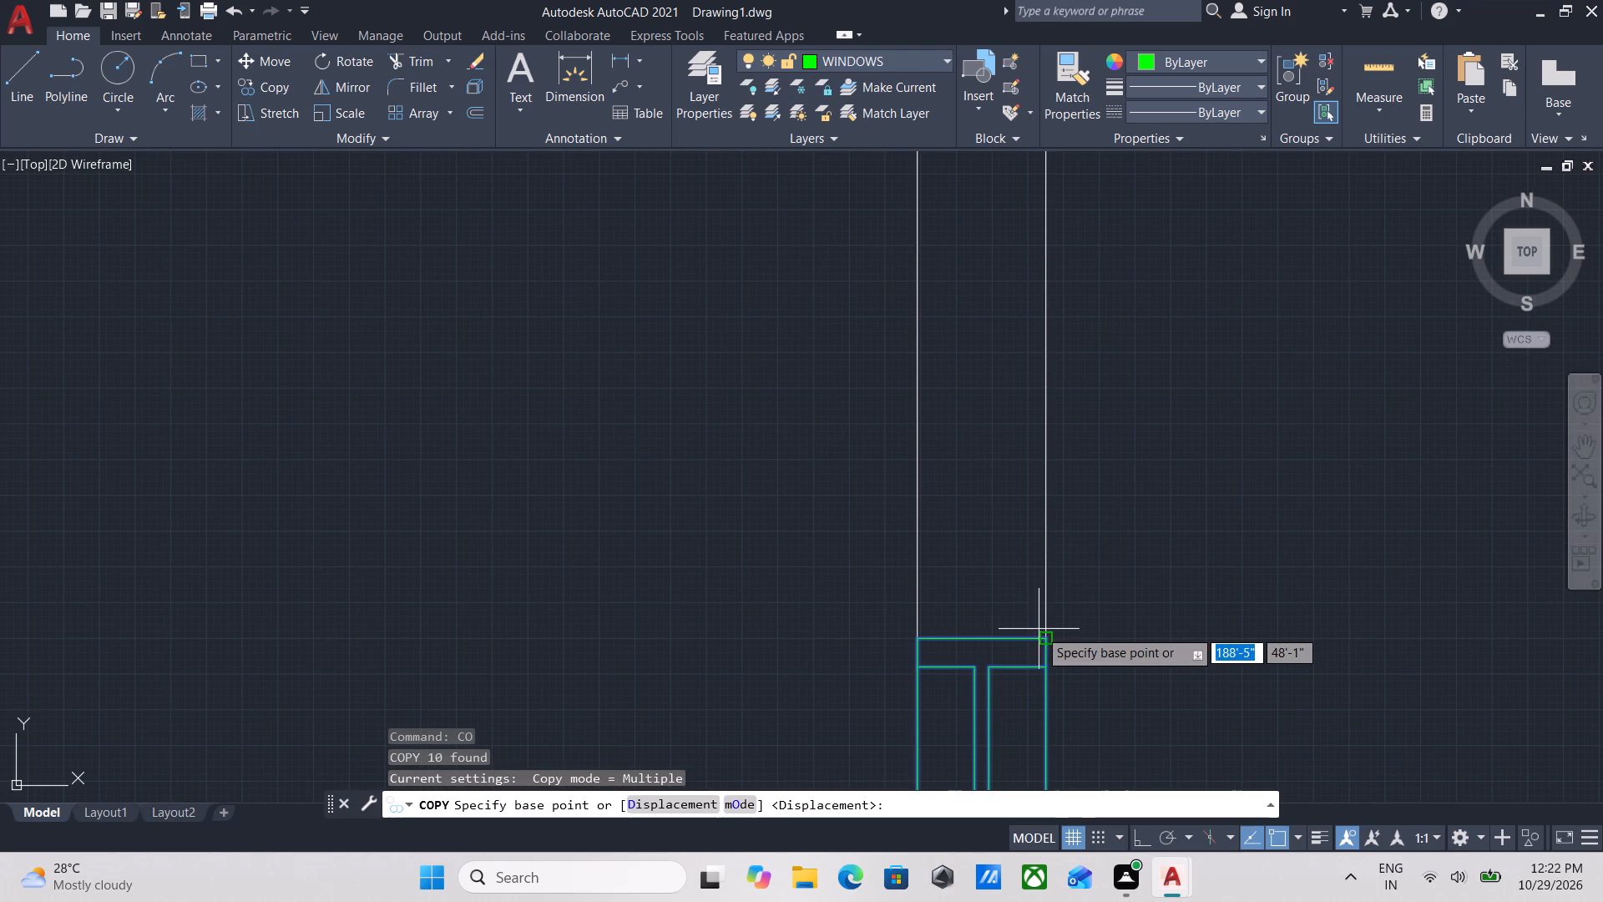
{"action": "left_click", "coordinate": [1044, 638]}
{"action": "middle_click_drag", "start_coordinate": [1039, 618], "coordinate": [1011, 901]}
{"action": "scroll", "coordinate": [1010, 901], "scroll_direction": "down", "scroll_amount": 1}
{"action": "scroll", "coordinate": [1037, 271], "scroll_direction": "down", "scroll_amount": 1}
{"action": "middle_click_drag", "start_coordinate": [1037, 271], "coordinate": [907, 828]}
{"action": "scroll", "coordinate": [907, 817], "scroll_direction": "up", "scroll_amount": 1}
{"action": "scroll", "coordinate": [826, 410], "scroll_direction": "down", "scroll_amount": 2}
{"action": "middle_click_drag", "start_coordinate": [820, 472], "coordinate": [835, 661]}
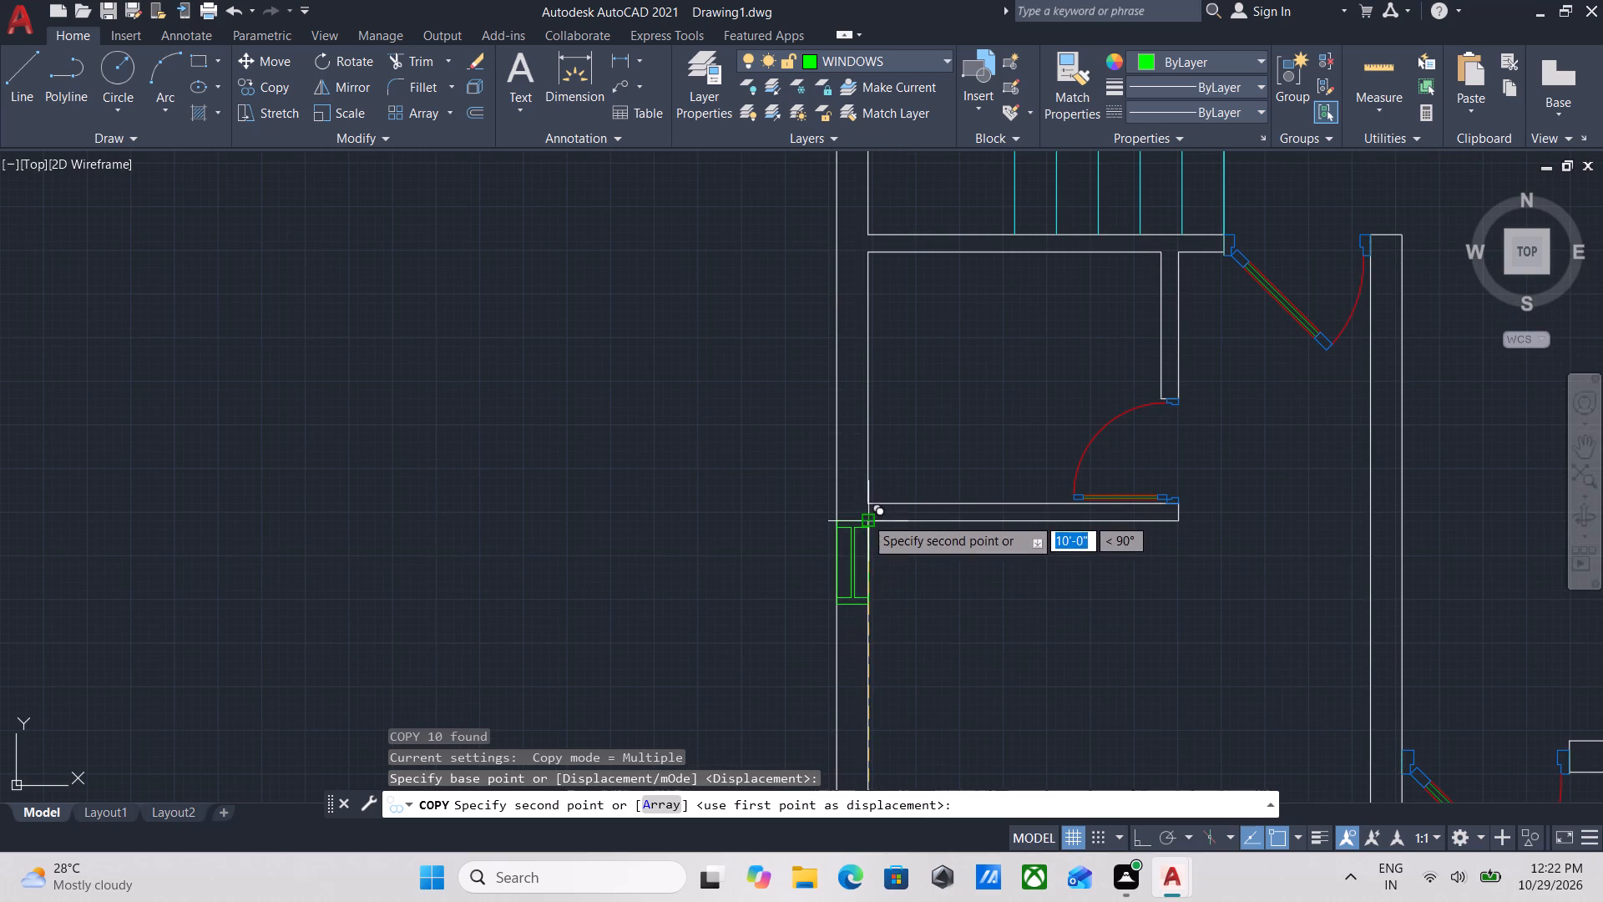
{"action": "left_click", "coordinate": [865, 517]}
{"action": "scroll", "coordinate": [984, 515], "scroll_direction": "down", "scroll_amount": 1}
{"action": "key", "text": "Escape"}
Examine the floor plan's windows, doors and remaining openings from the southwest room to the northeast rooms.
{"action": "scroll", "coordinate": [984, 515], "scroll_direction": "down", "scroll_amount": 4}
{"action": "middle_click_drag", "start_coordinate": [984, 515], "coordinate": [801, 493]}
{"action": "scroll", "coordinate": [906, 444], "scroll_direction": "up", "scroll_amount": 3}
{"action": "scroll", "coordinate": [925, 425], "scroll_direction": "down", "scroll_amount": 2}
{"action": "scroll", "coordinate": [788, 535], "scroll_direction": "up", "scroll_amount": 2}
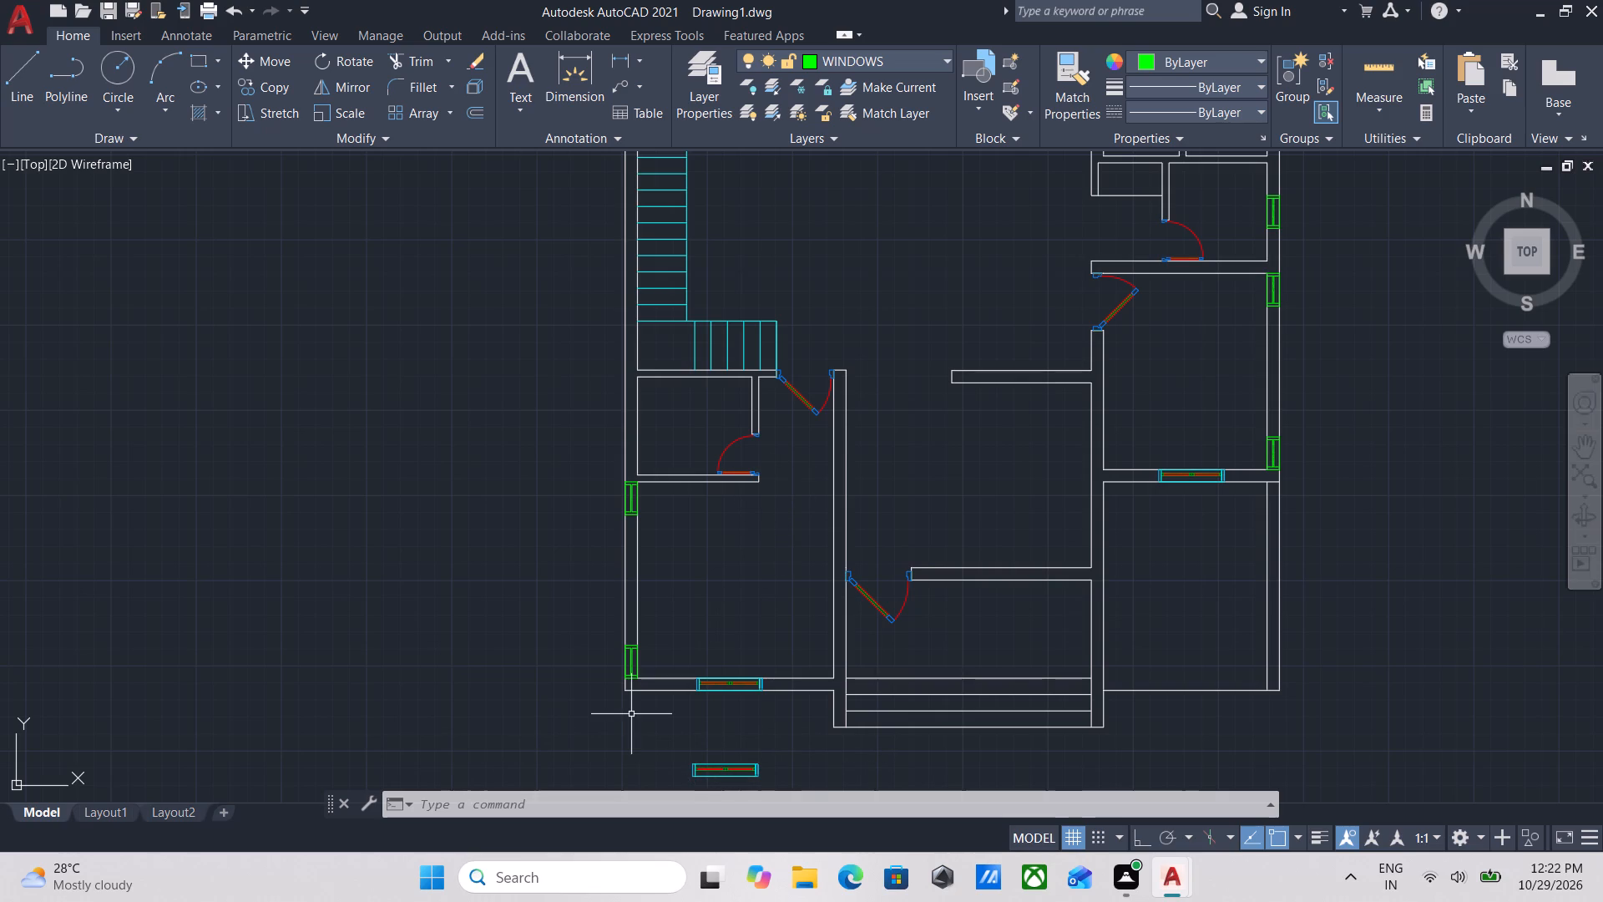
{"action": "scroll", "coordinate": [698, 851], "scroll_direction": "down", "scroll_amount": 1}
{"action": "scroll", "coordinate": [833, 582], "scroll_direction": "down", "scroll_amount": 1}
{"action": "middle_click_drag", "start_coordinate": [818, 574], "coordinate": [852, 663]}
{"action": "middle_click_drag", "start_coordinate": [809, 571], "coordinate": [837, 699]}
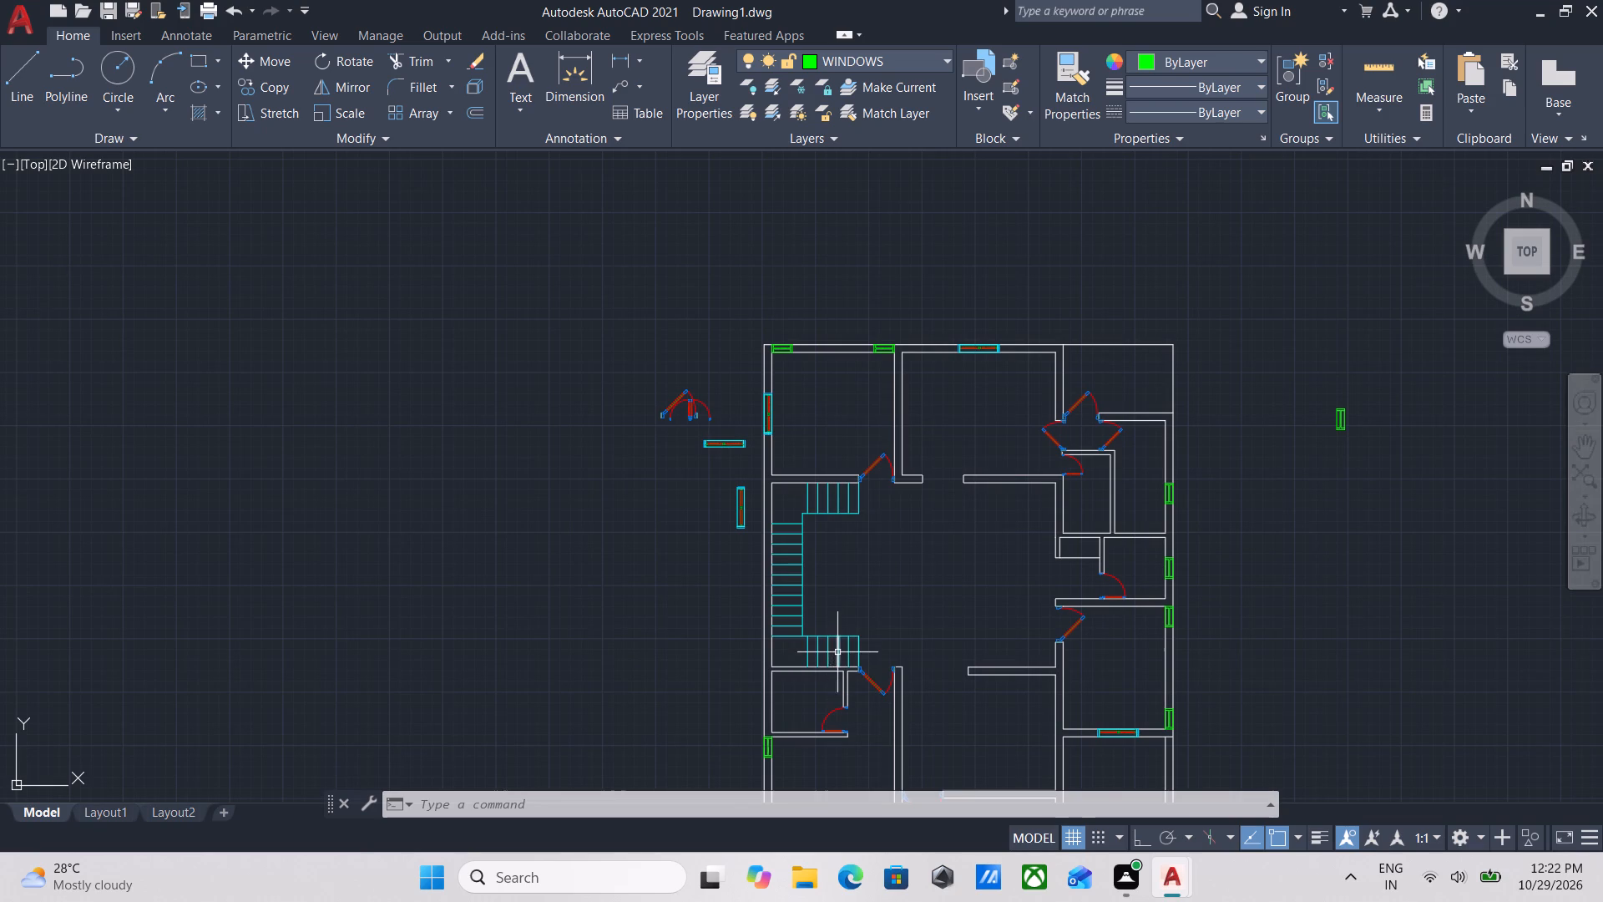
{"action": "middle_click_drag", "start_coordinate": [832, 423], "coordinate": [831, 542]}
{"action": "scroll", "coordinate": [832, 423], "scroll_direction": "down", "scroll_amount": 1}
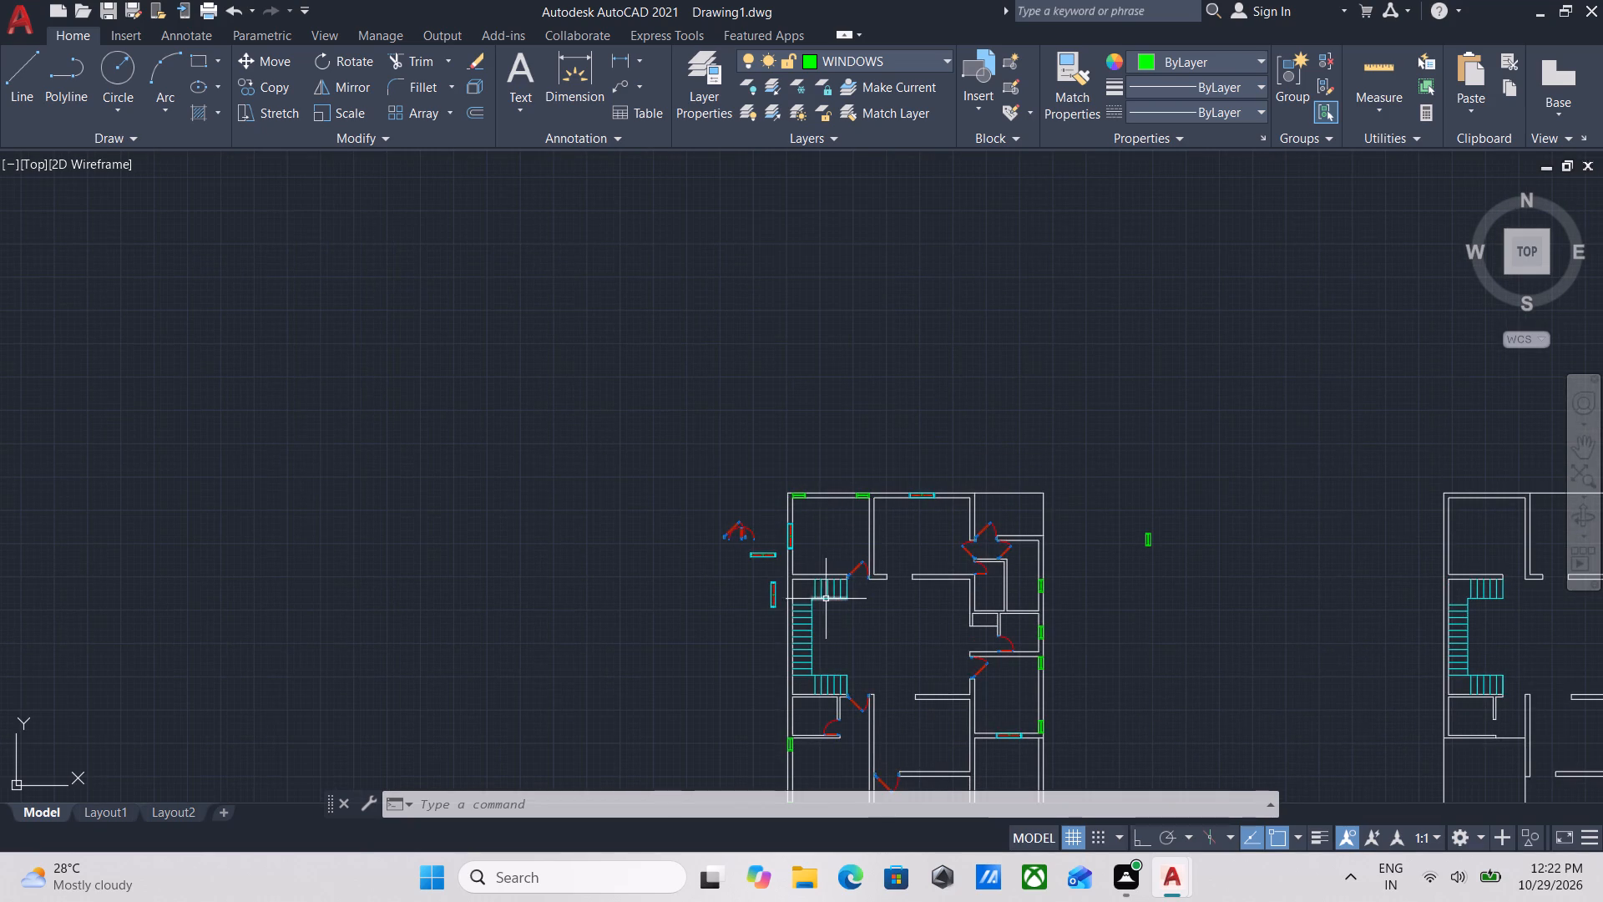
{"action": "middle_click_drag", "start_coordinate": [953, 517], "coordinate": [848, 583]}
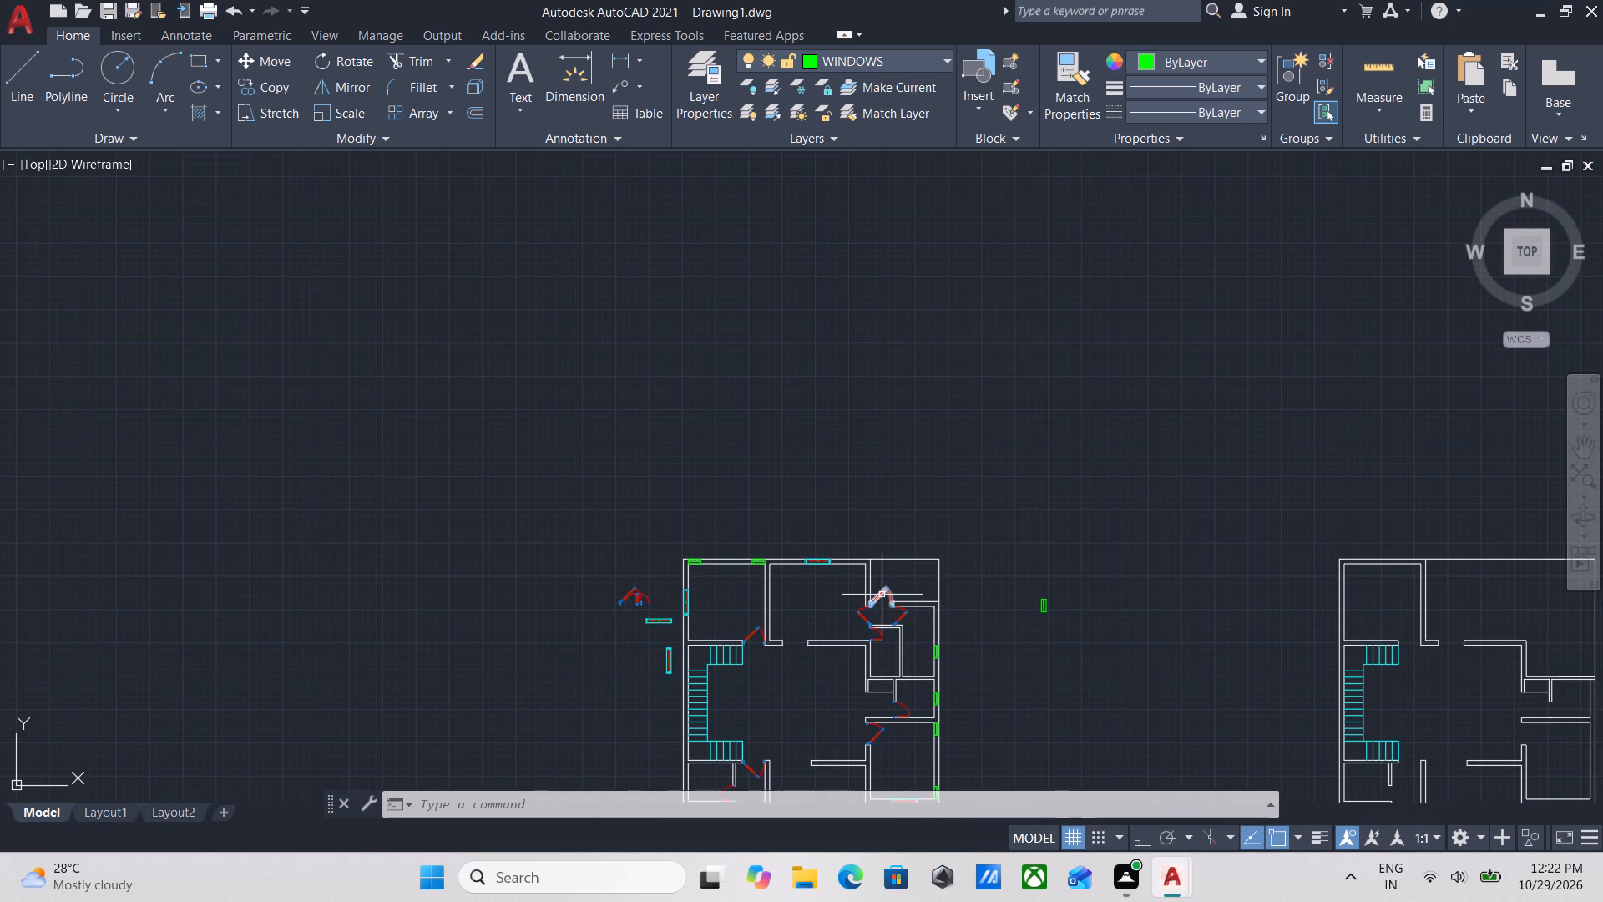
{"action": "scroll", "coordinate": [921, 579], "scroll_direction": "up", "scroll_amount": 2}
{"action": "middle_click_drag", "start_coordinate": [943, 600], "coordinate": [903, 561]}
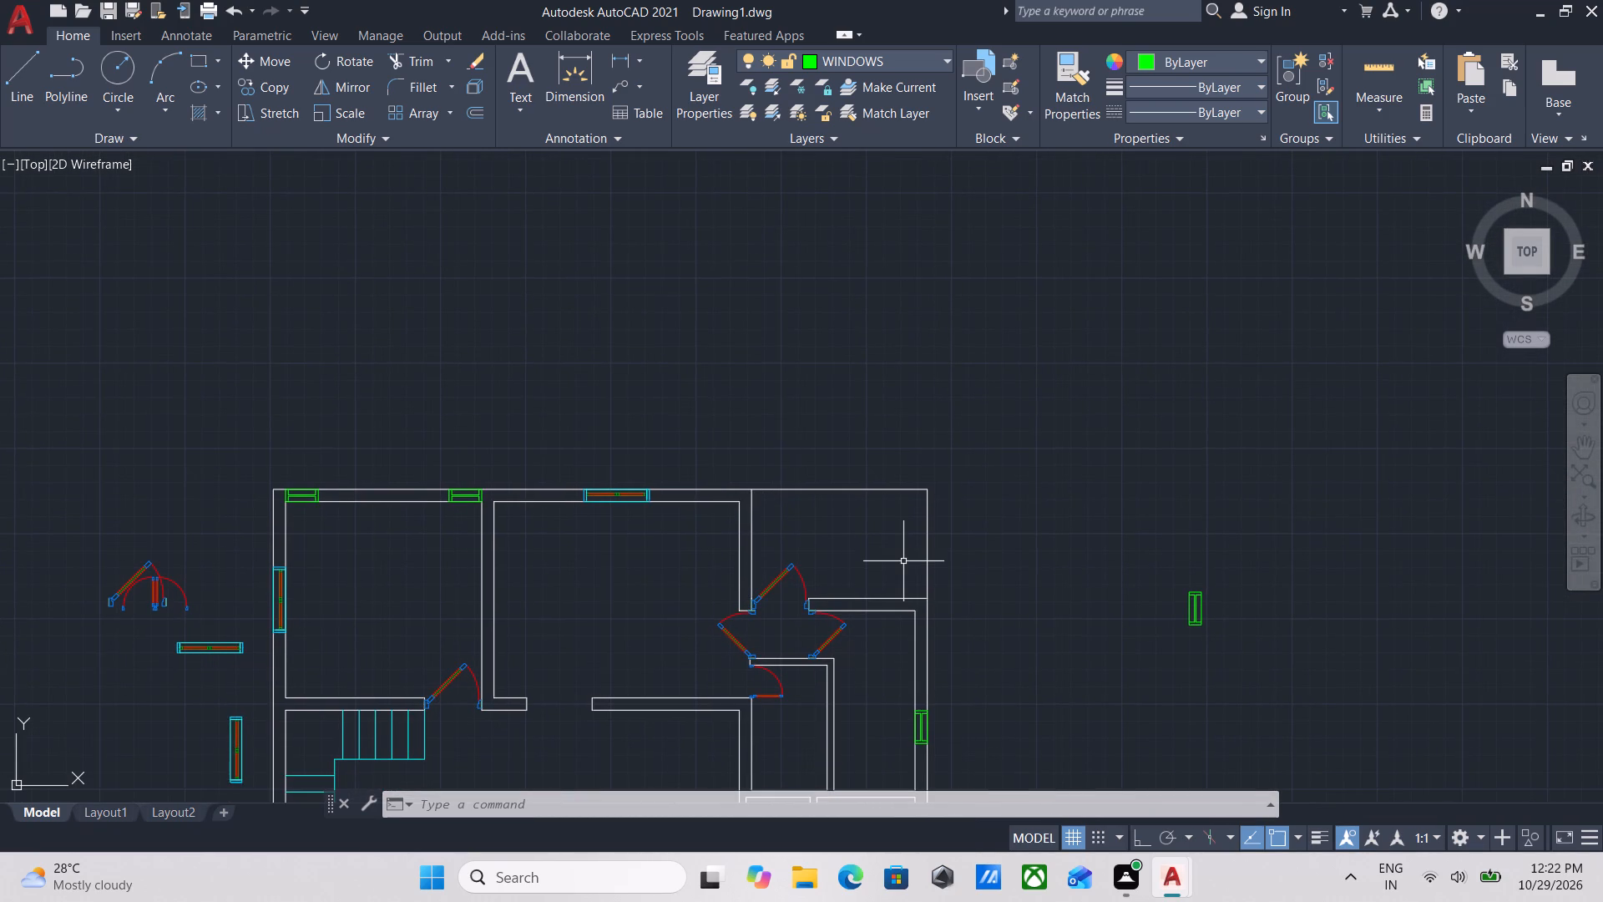
{"action": "middle_click_drag", "start_coordinate": [953, 644], "coordinate": [939, 506]}
{"action": "middle_click_drag", "start_coordinate": [898, 596], "coordinate": [837, 483]}
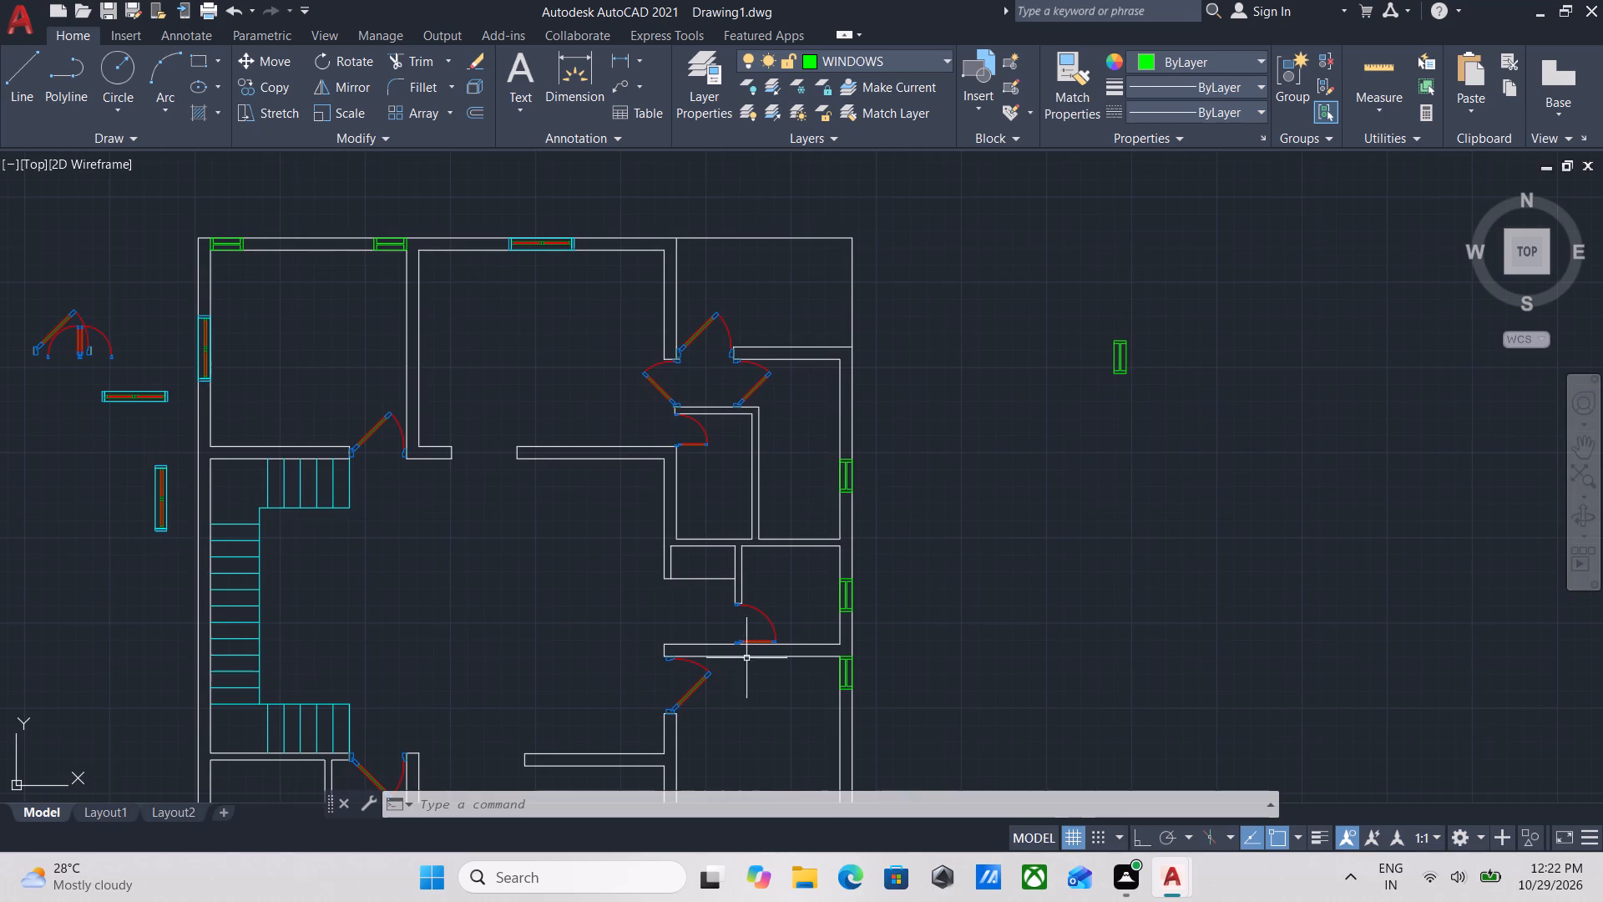
{"action": "middle_click_drag", "start_coordinate": [745, 651], "coordinate": [780, 514]}
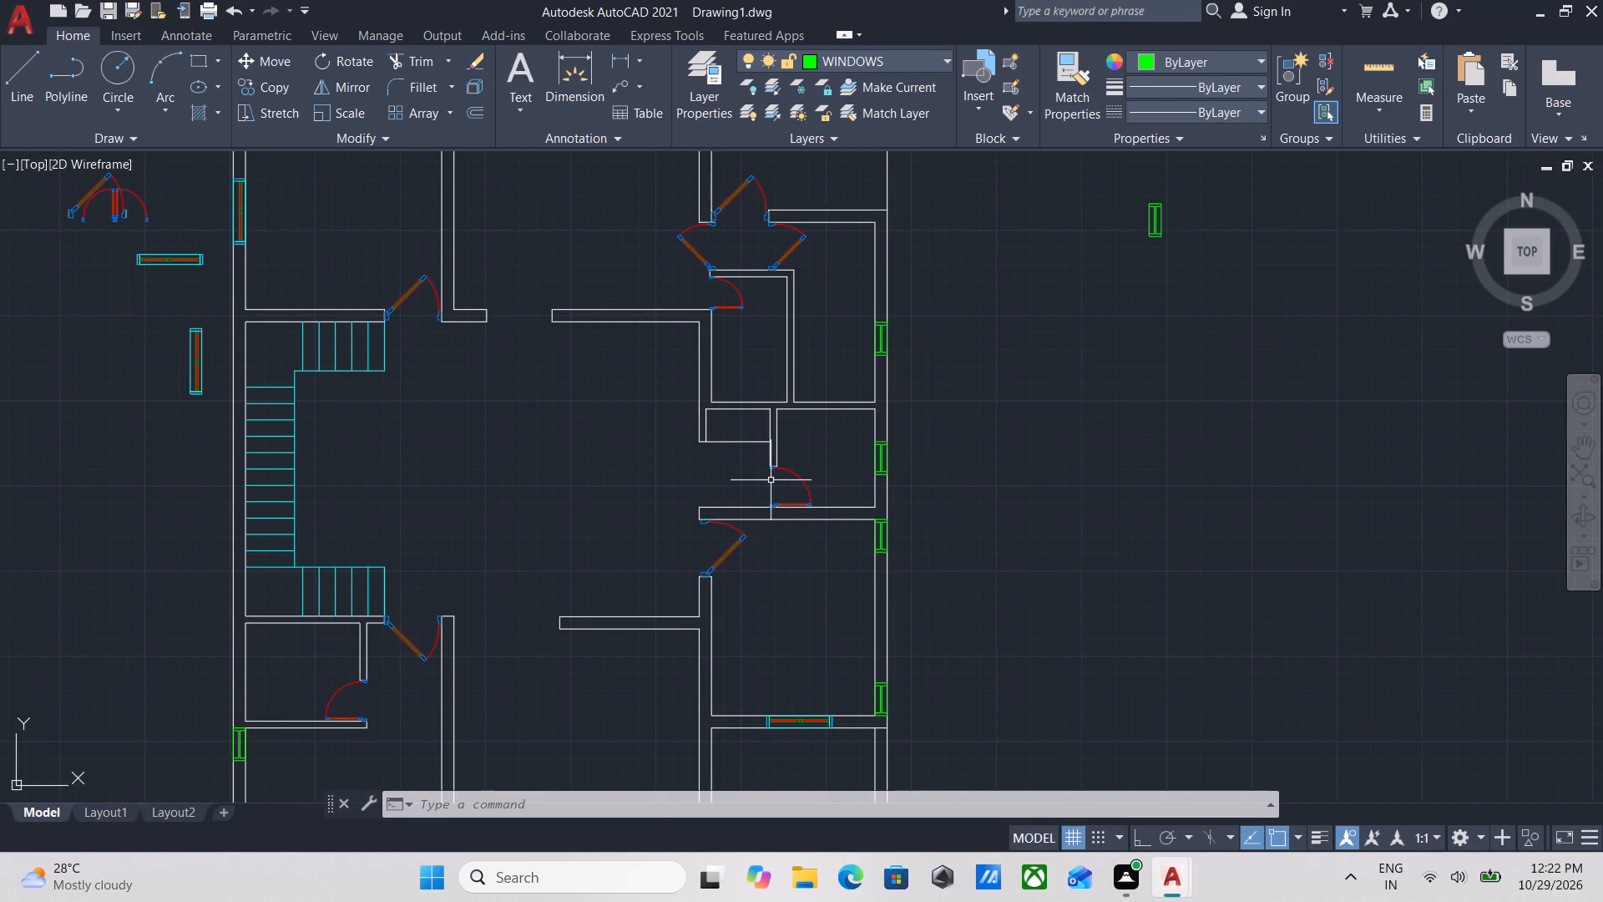
Erase the small door in the west wall opening of the narrow northeast inner room, just south of the angled doors.
{"action": "scroll", "coordinate": [748, 297], "scroll_direction": "up", "scroll_amount": 1}
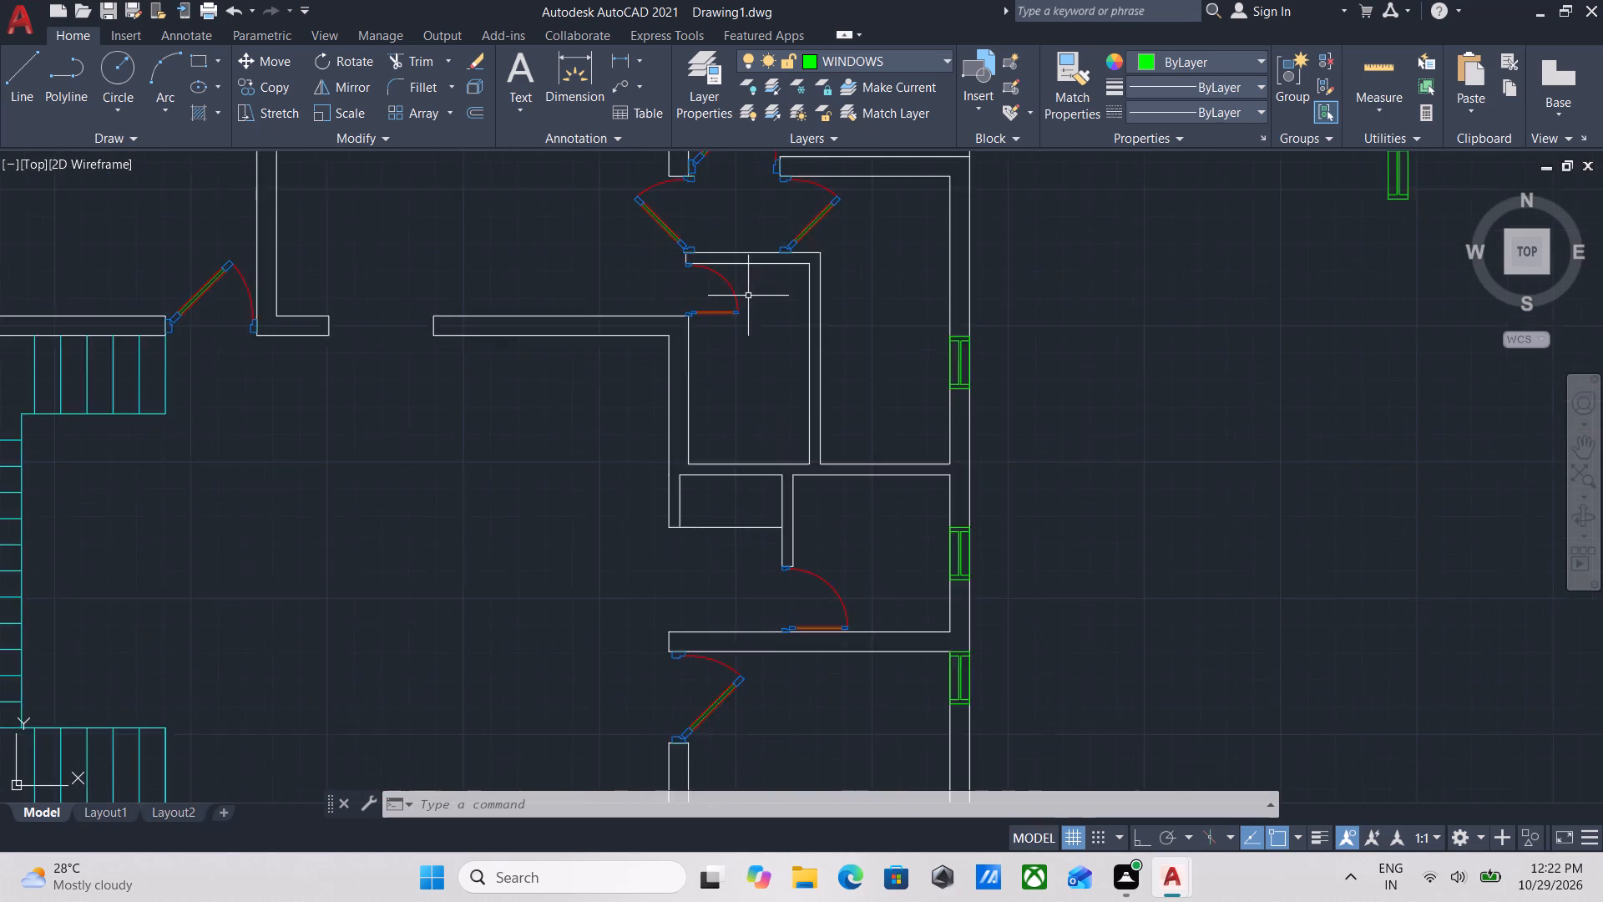
{"action": "scroll", "coordinate": [748, 294], "scroll_direction": "up", "scroll_amount": 2}
{"action": "left_click_drag", "start_coordinate": [755, 410], "coordinate": [736, 387]}
{"action": "left_click", "coordinate": [670, 295]}
{"action": "right_click", "coordinate": [670, 295]}
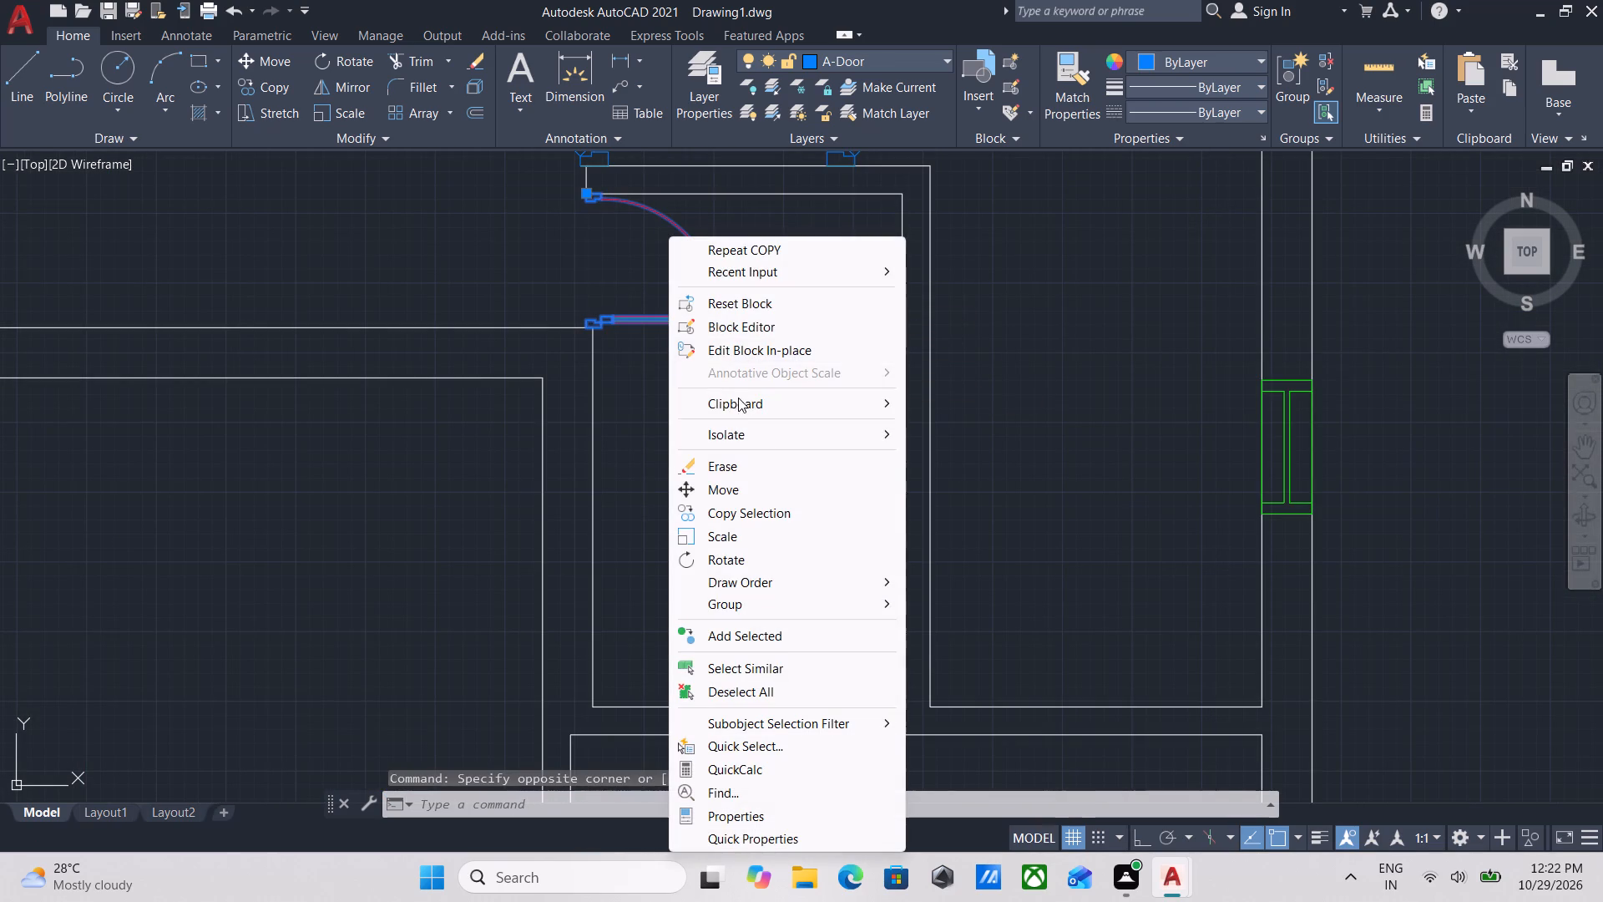
{"action": "left_click", "coordinate": [750, 468]}
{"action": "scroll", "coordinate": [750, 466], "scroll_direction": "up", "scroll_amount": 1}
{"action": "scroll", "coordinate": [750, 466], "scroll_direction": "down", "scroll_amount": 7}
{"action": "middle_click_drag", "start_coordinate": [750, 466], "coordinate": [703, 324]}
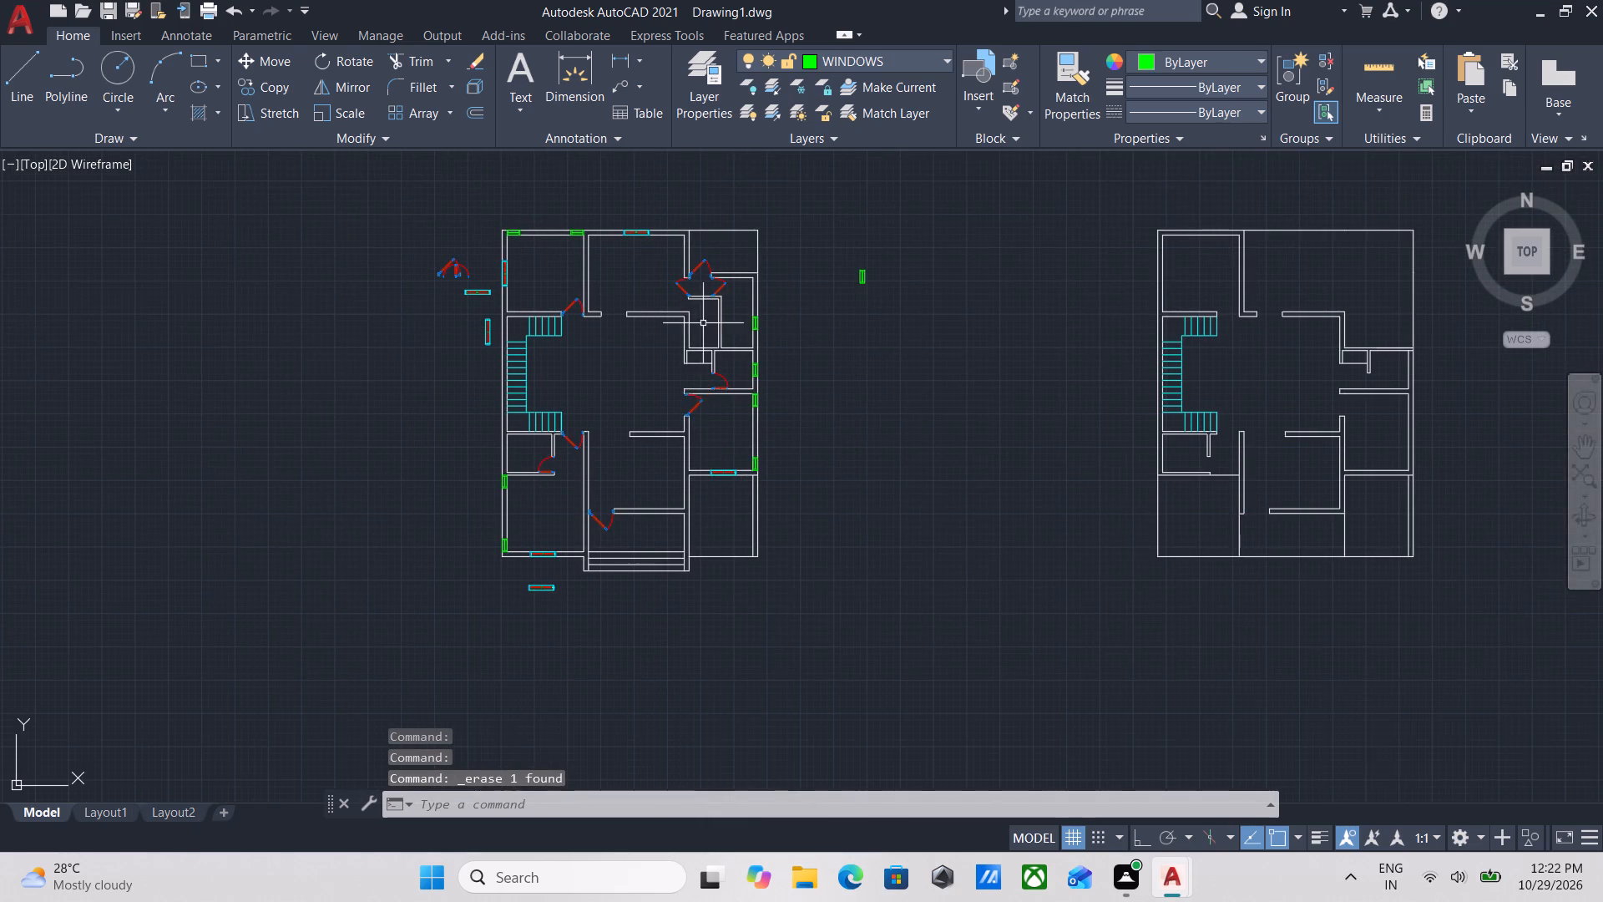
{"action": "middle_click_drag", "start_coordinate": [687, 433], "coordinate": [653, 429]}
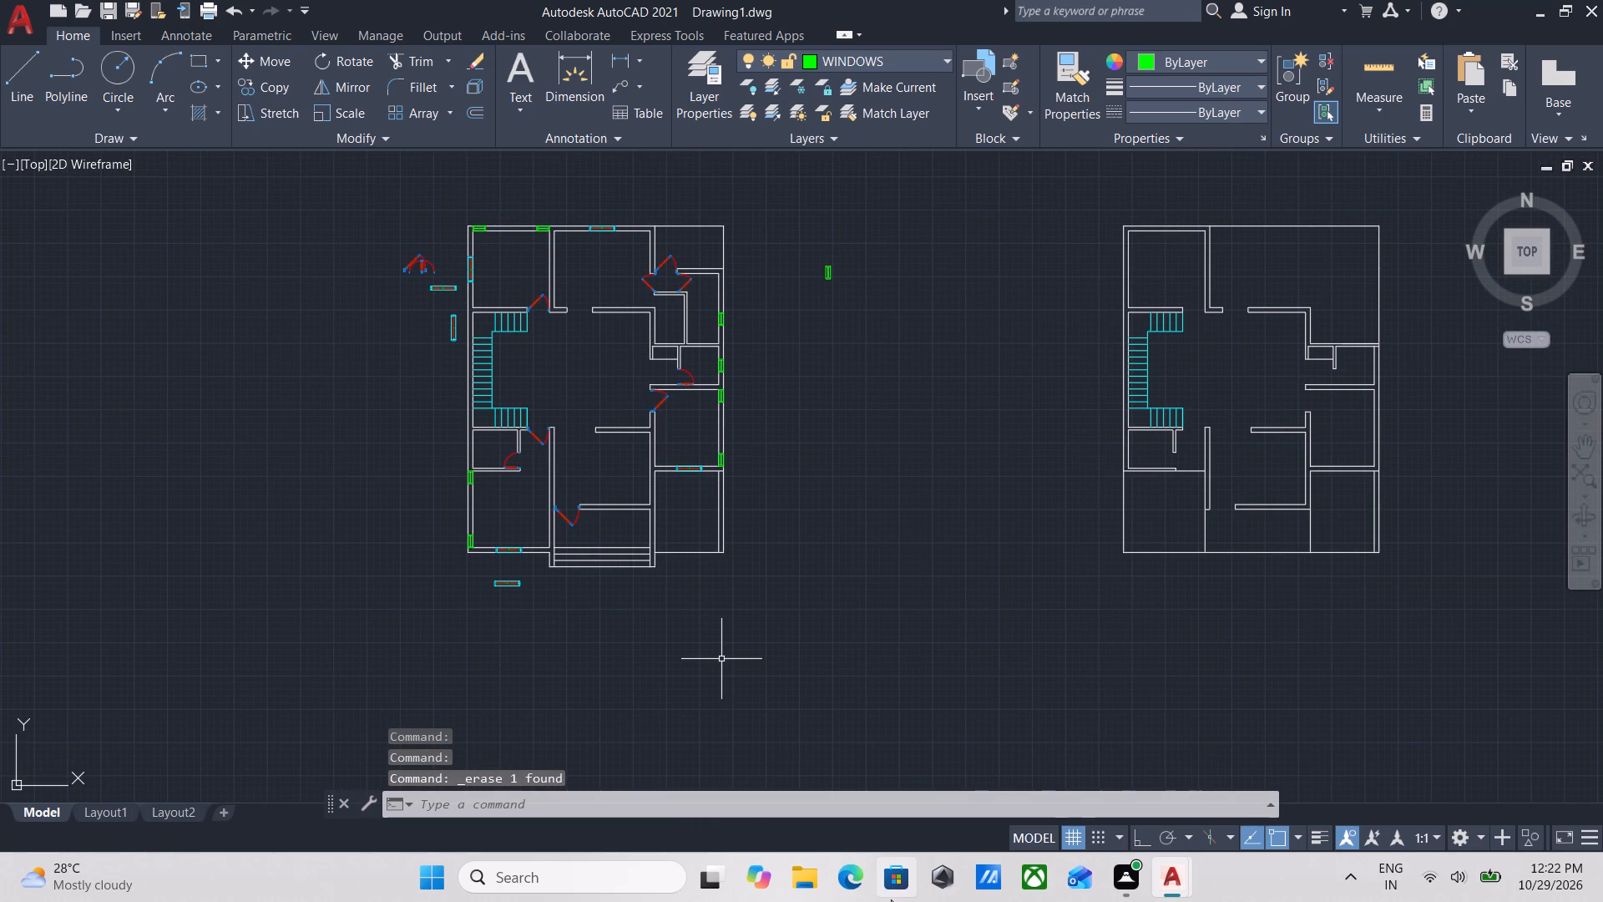
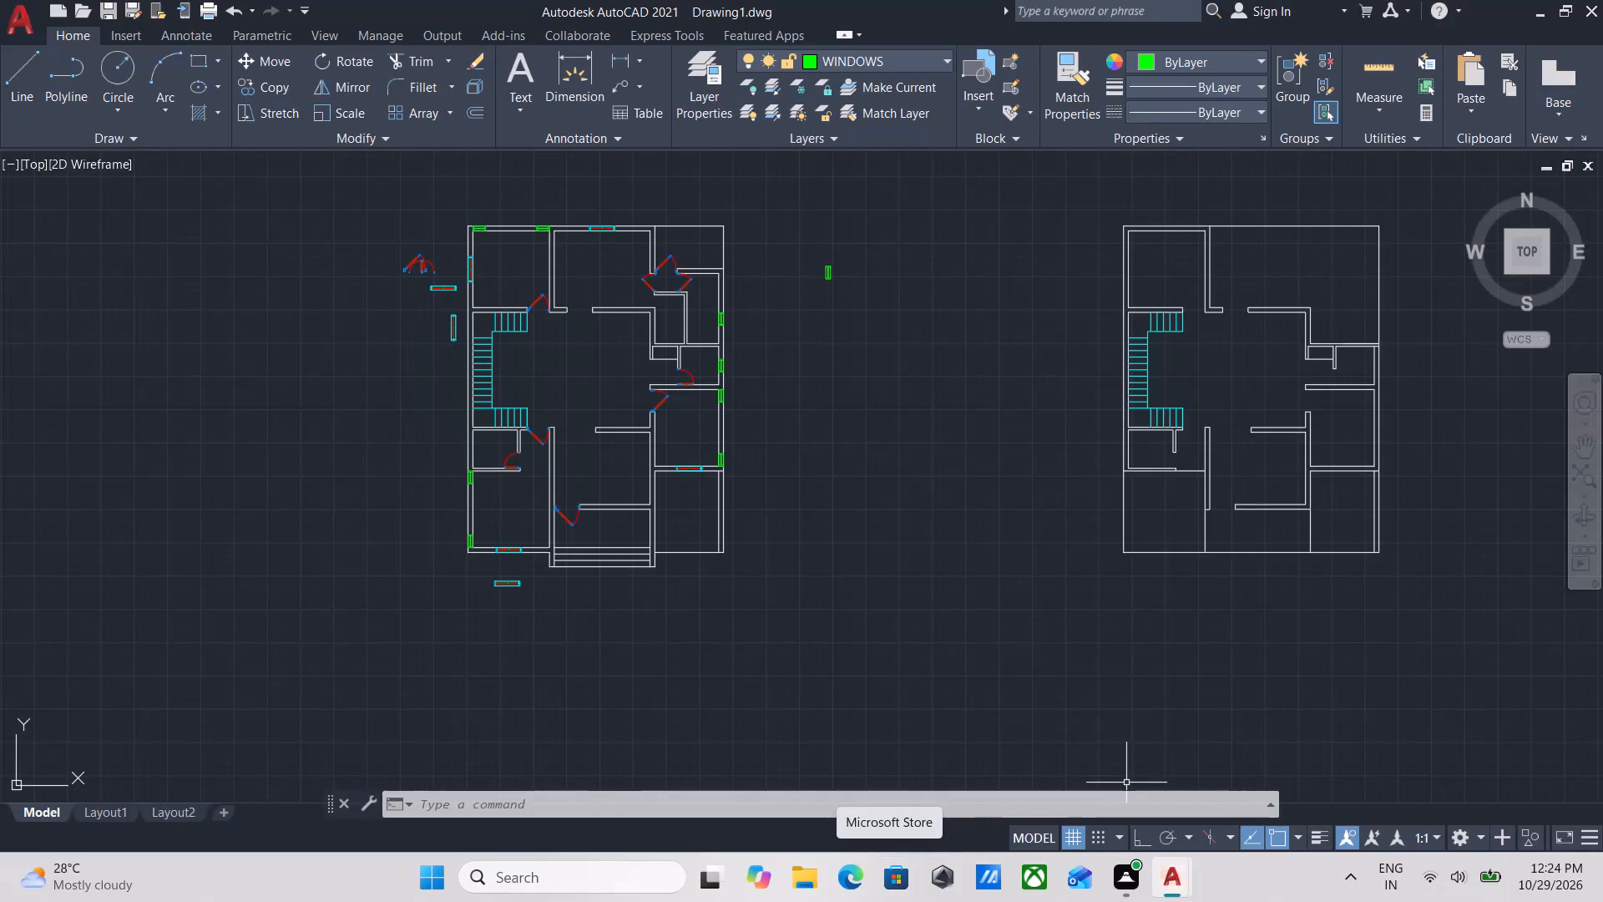
Examine the floor plan's doors, windows and remaining openings from the north rooms down to the front steps.
{"action": "scroll", "coordinate": [1143, 811], "scroll_direction": "up", "scroll_amount": 3}
{"action": "scroll", "coordinate": [1185, 595], "scroll_direction": "down", "scroll_amount": 2}
{"action": "middle_click_drag", "start_coordinate": [1041, 537], "coordinate": [1463, 625]}
{"action": "scroll", "coordinate": [1444, 619], "scroll_direction": "up", "scroll_amount": 3}
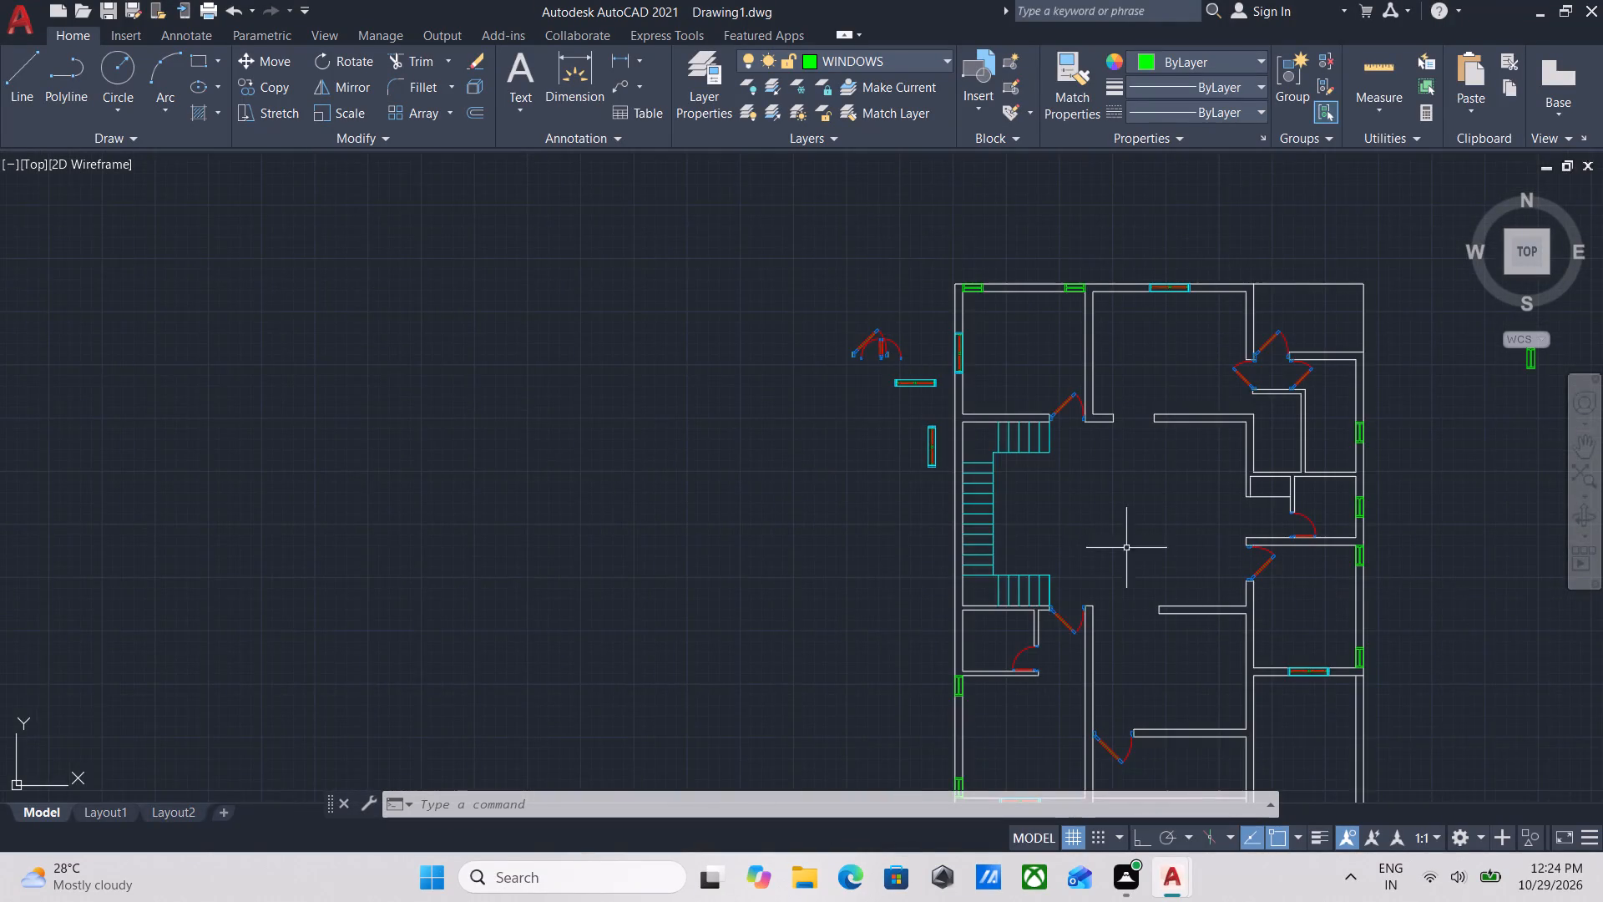
{"action": "middle_click_drag", "start_coordinate": [1051, 506], "coordinate": [903, 430]}
{"action": "middle_click_drag", "start_coordinate": [973, 464], "coordinate": [898, 399]}
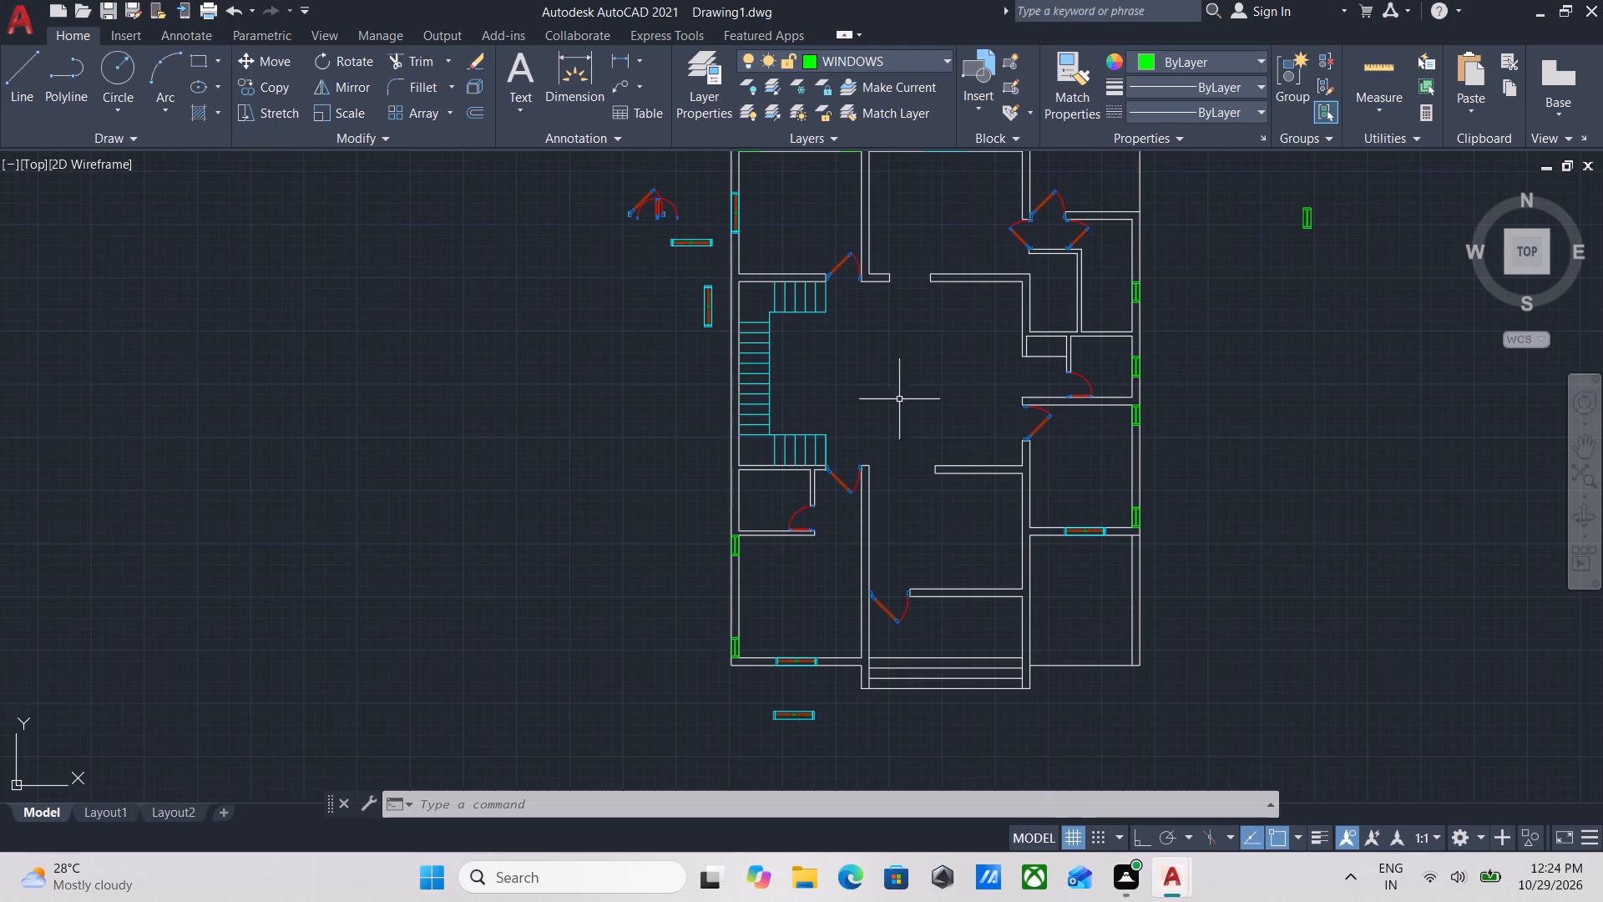
{"action": "scroll", "coordinate": [1010, 342], "scroll_direction": "up", "scroll_amount": 1}
{"action": "middle_click_drag", "start_coordinate": [991, 354], "coordinate": [1107, 207]}
{"action": "middle_click_drag", "start_coordinate": [995, 270], "coordinate": [921, 345]}
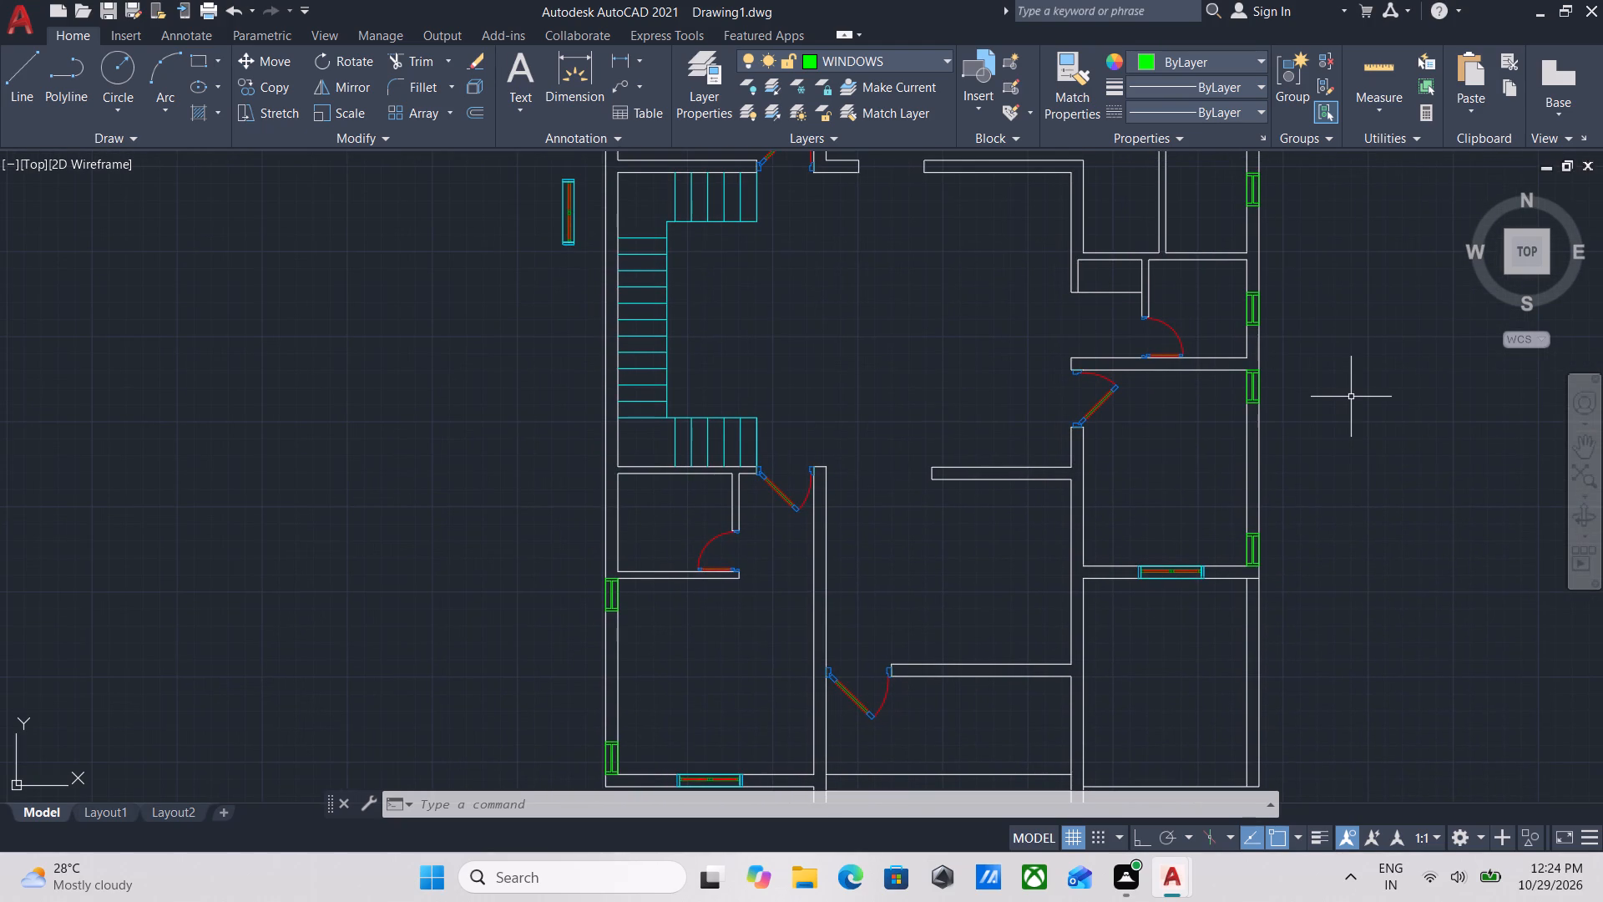
{"action": "scroll", "coordinate": [1257, 295], "scroll_direction": "down", "scroll_amount": 2}
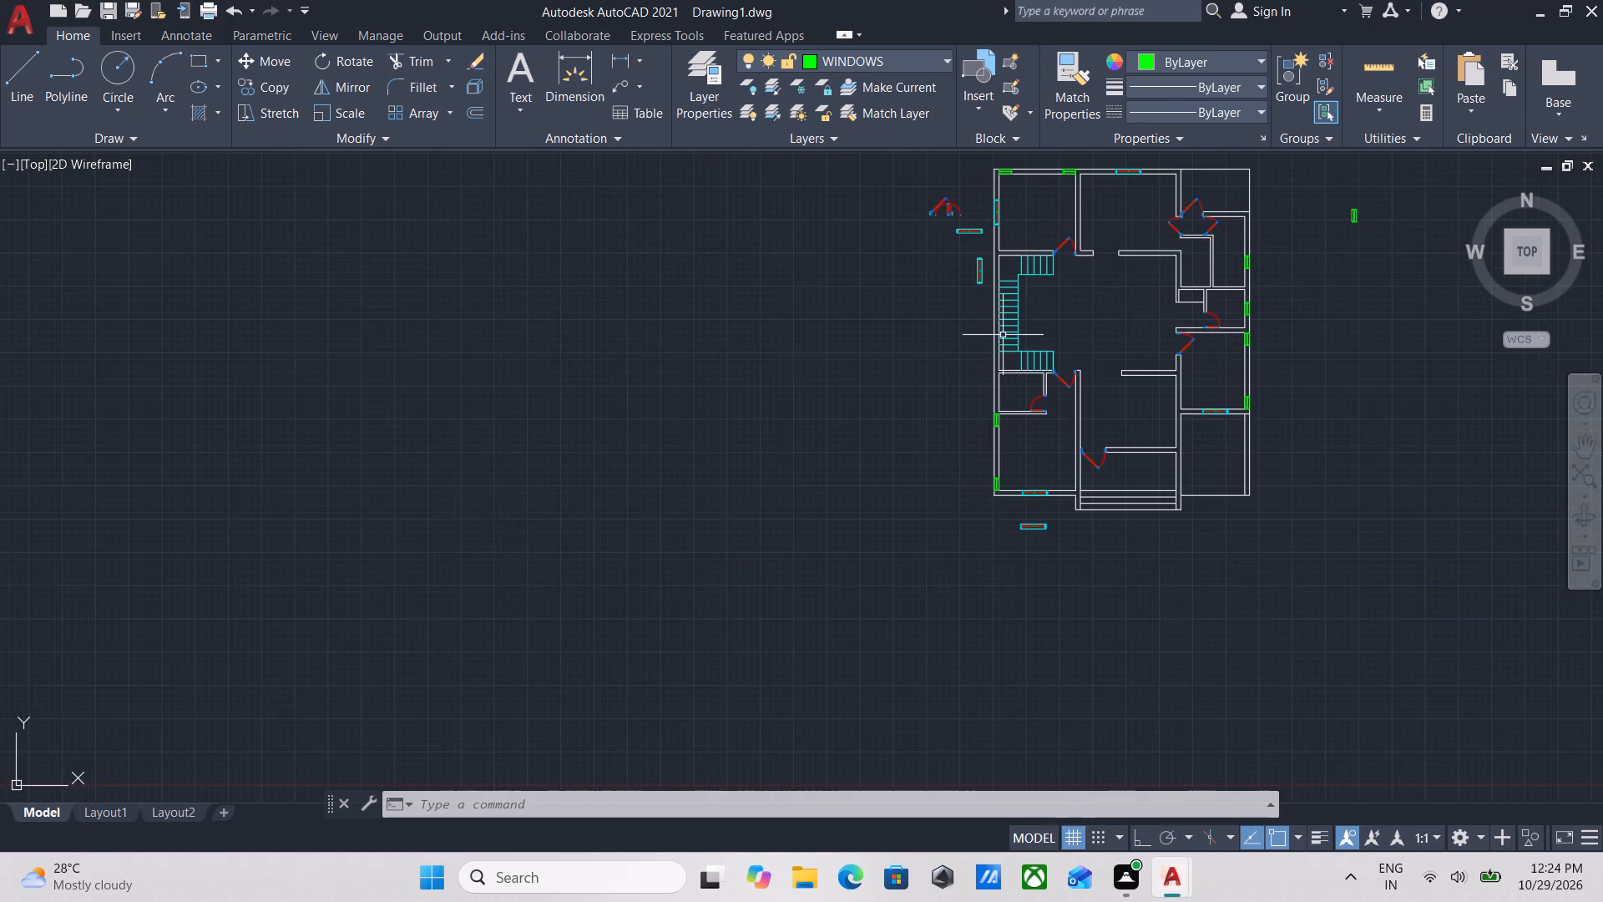
{"action": "middle_click_drag", "start_coordinate": [1003, 334], "coordinate": [1019, 448]}
{"action": "scroll", "coordinate": [1062, 381], "scroll_direction": "up", "scroll_amount": 1}
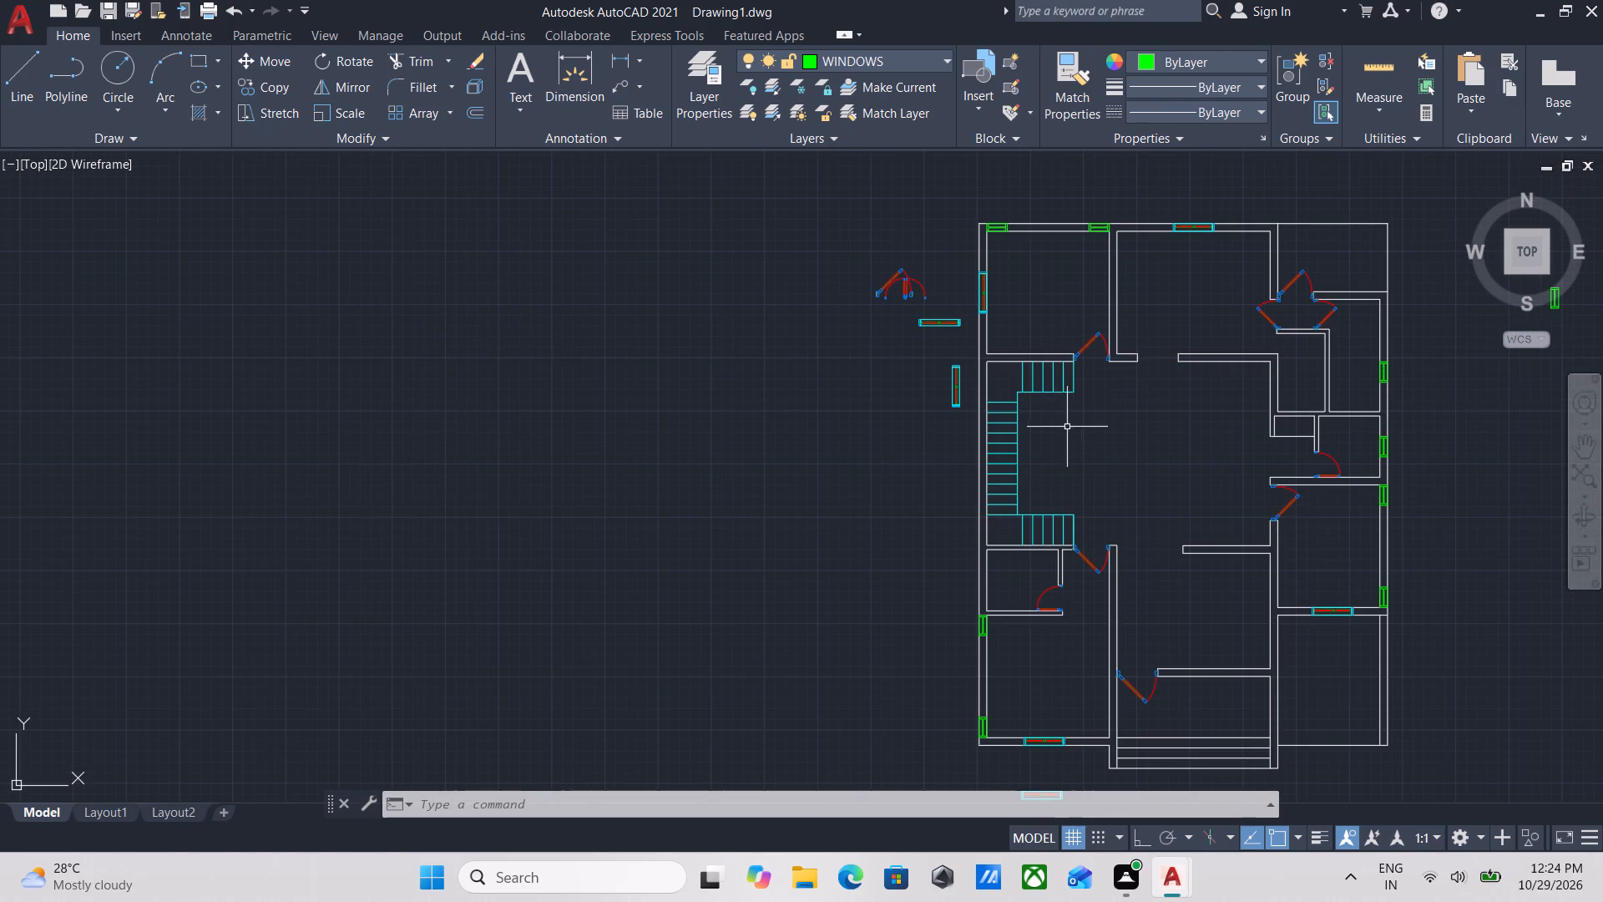
{"action": "scroll", "coordinate": [1210, 379], "scroll_direction": "up", "scroll_amount": 1}
{"action": "middle_click_drag", "start_coordinate": [1200, 366], "coordinate": [1070, 370]}
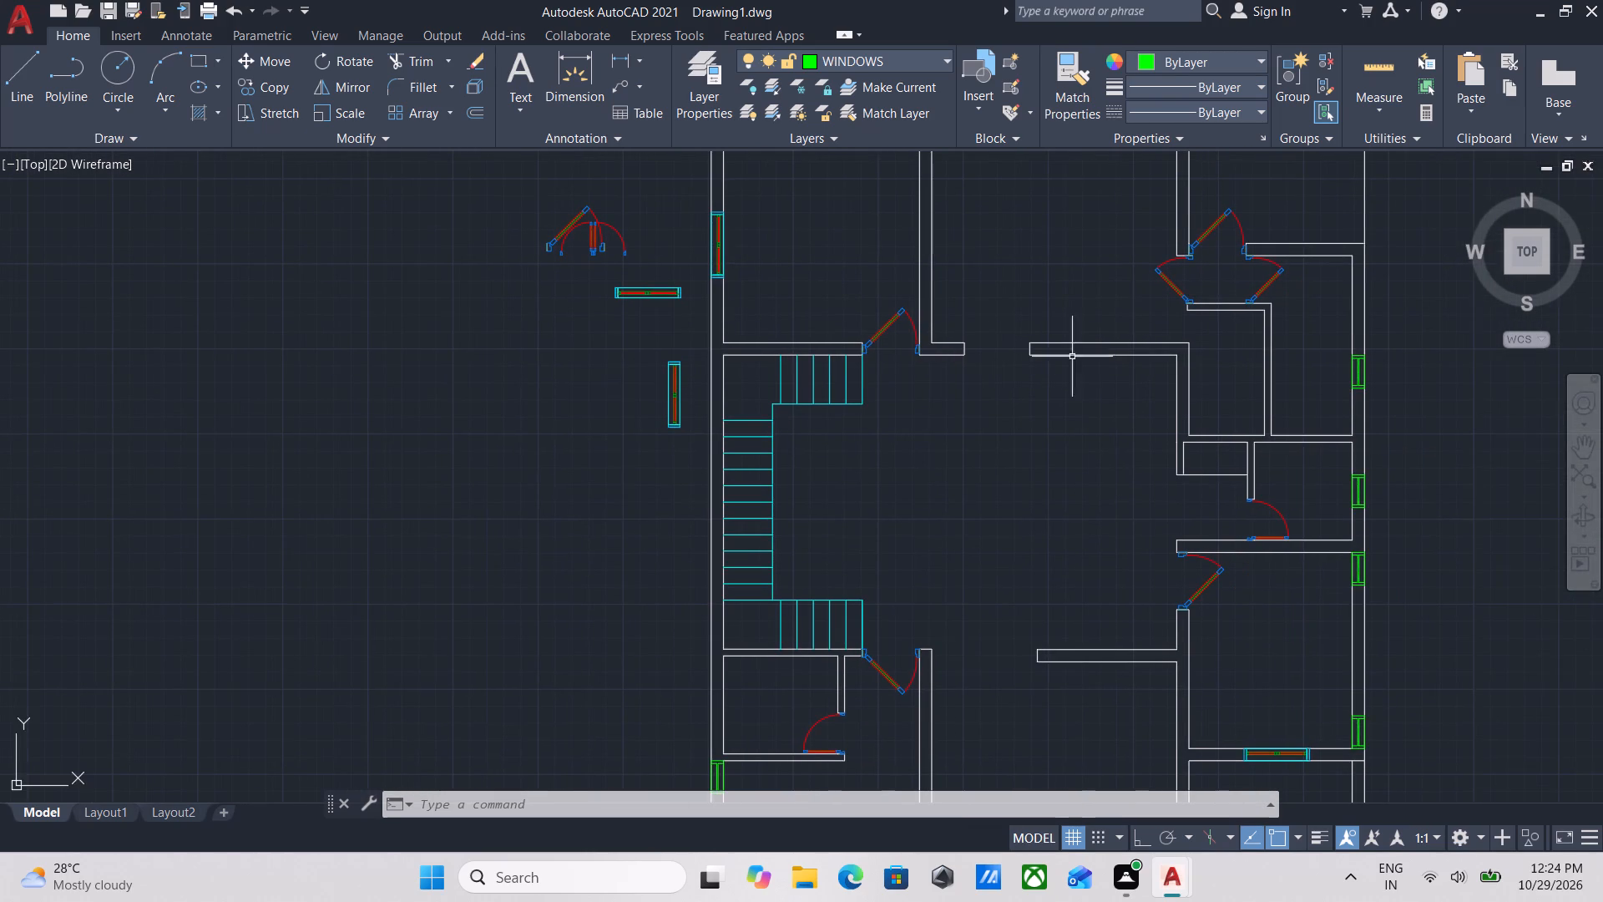
{"action": "scroll", "coordinate": [1085, 321], "scroll_direction": "down", "scroll_amount": 1}
{"action": "middle_click_drag", "start_coordinate": [1084, 321], "coordinate": [1019, 403]}
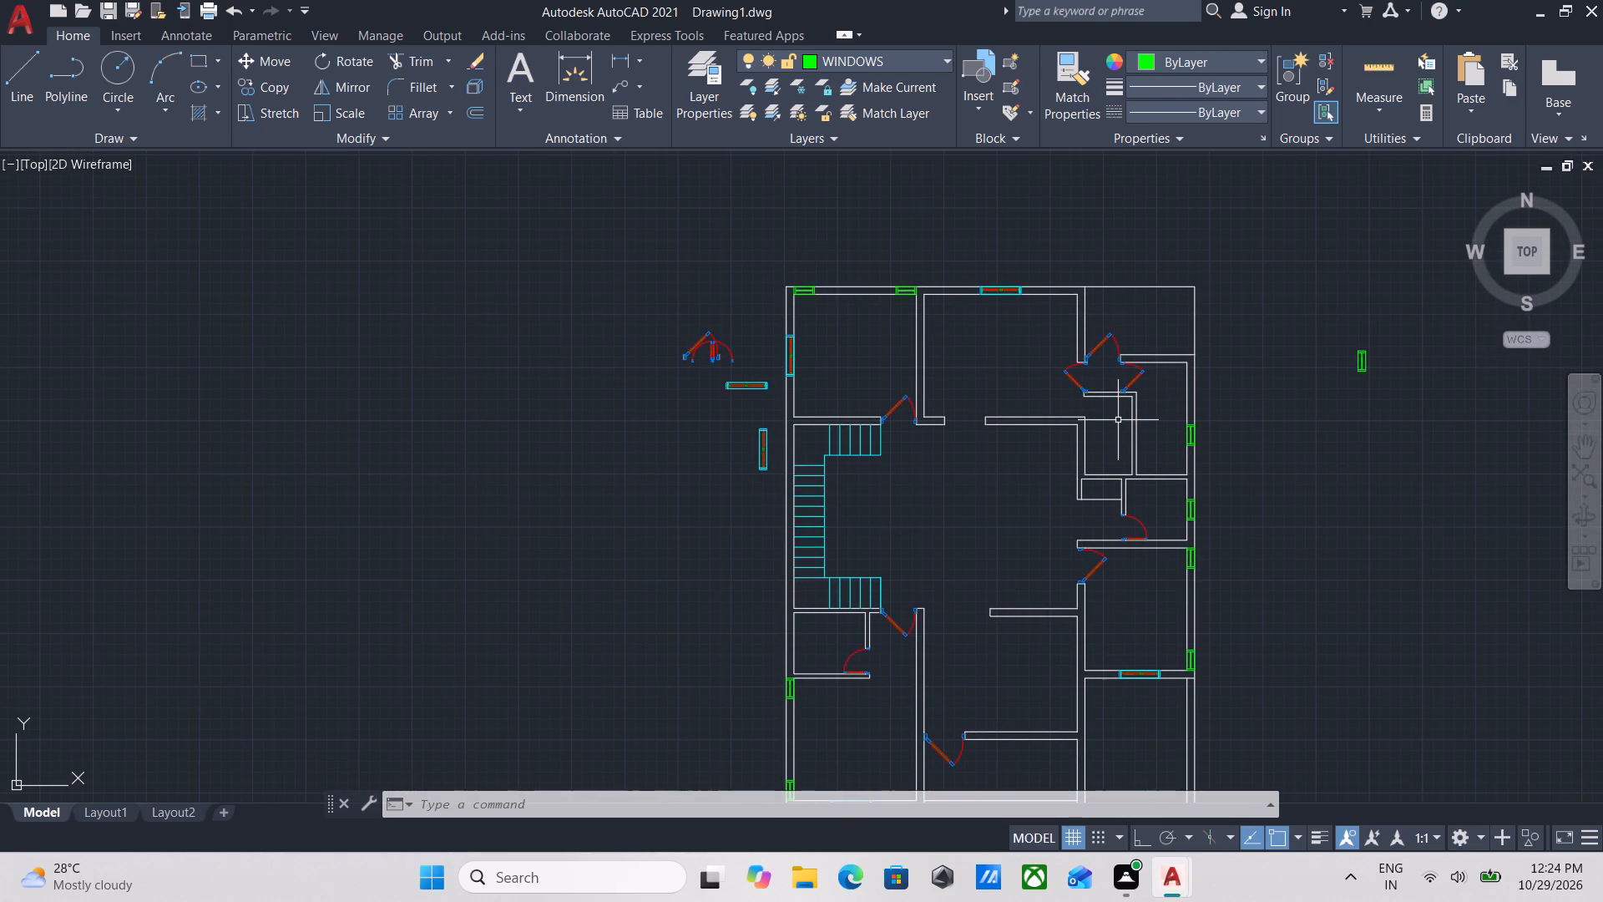
{"action": "scroll", "coordinate": [1116, 408], "scroll_direction": "up", "scroll_amount": 2}
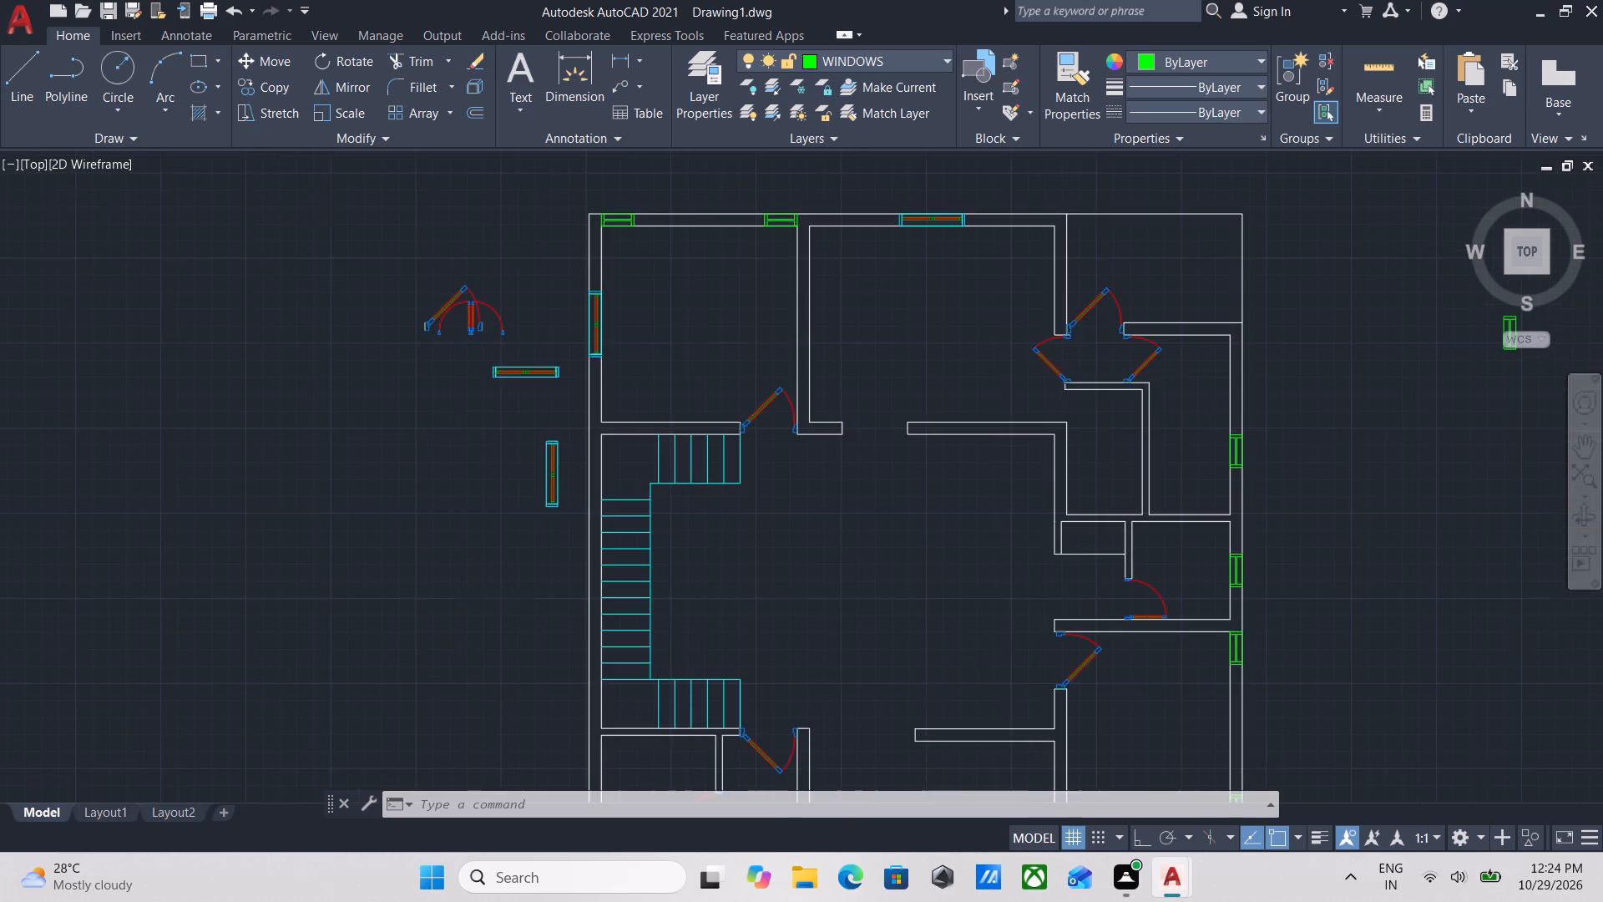
{"action": "middle_click_drag", "start_coordinate": [1116, 408], "coordinate": [1100, 277]}
{"action": "scroll", "coordinate": [1114, 329], "scroll_direction": "down", "scroll_amount": 1}
{"action": "middle_click_drag", "start_coordinate": [1114, 327], "coordinate": [1174, 230]}
{"action": "middle_click_drag", "start_coordinate": [994, 361], "coordinate": [1100, 266]}
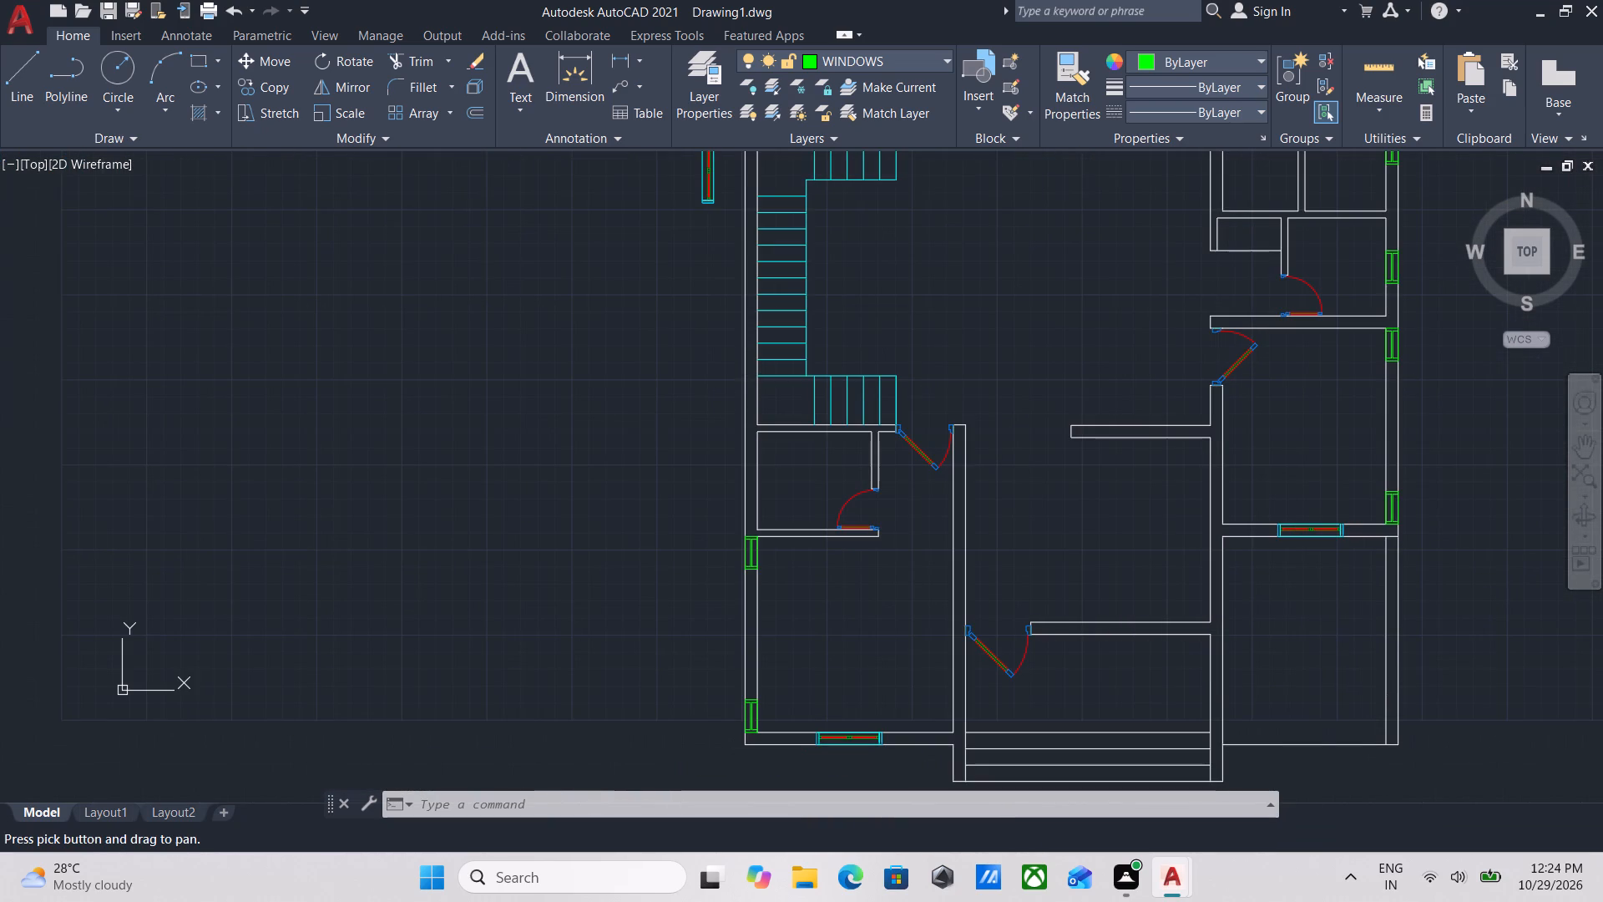
Copy the southwest room's northern west-wall window about 4'-5" north, from its east-edge midpoint to the midpoint of the small room's inner west wall.
{"action": "middle_click_drag", "start_coordinate": [902, 602], "coordinate": [1004, 485]}
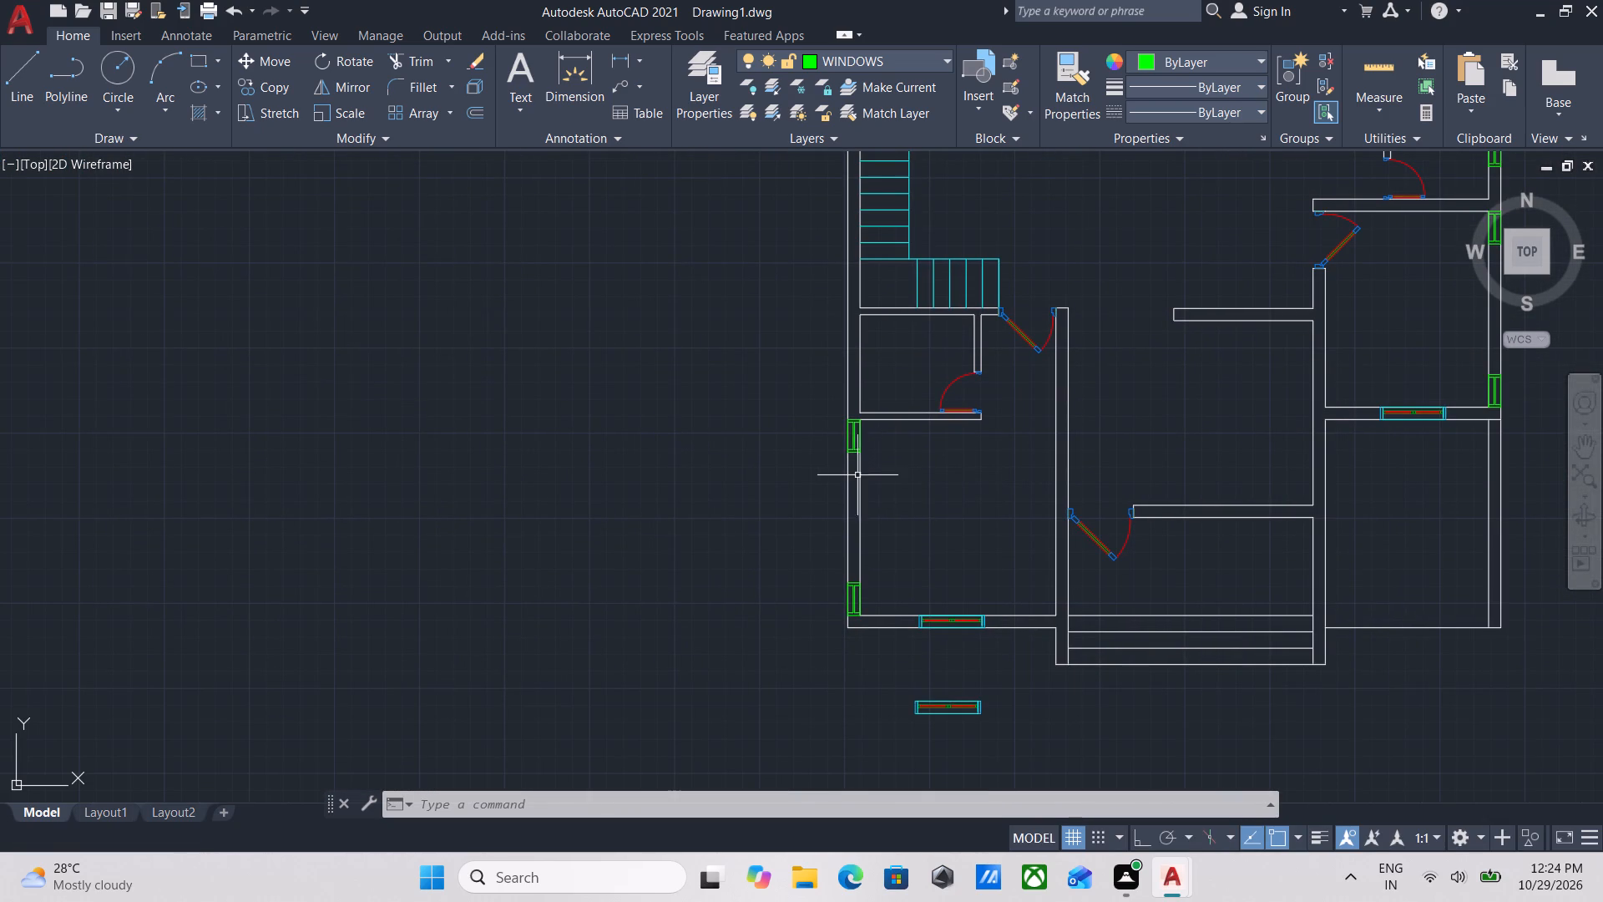
{"action": "scroll", "coordinate": [822, 457], "scroll_direction": "up", "scroll_amount": 3}
{"action": "scroll", "coordinate": [940, 471], "scroll_direction": "up", "scroll_amount": 2}
{"action": "left_click", "coordinate": [950, 462]}
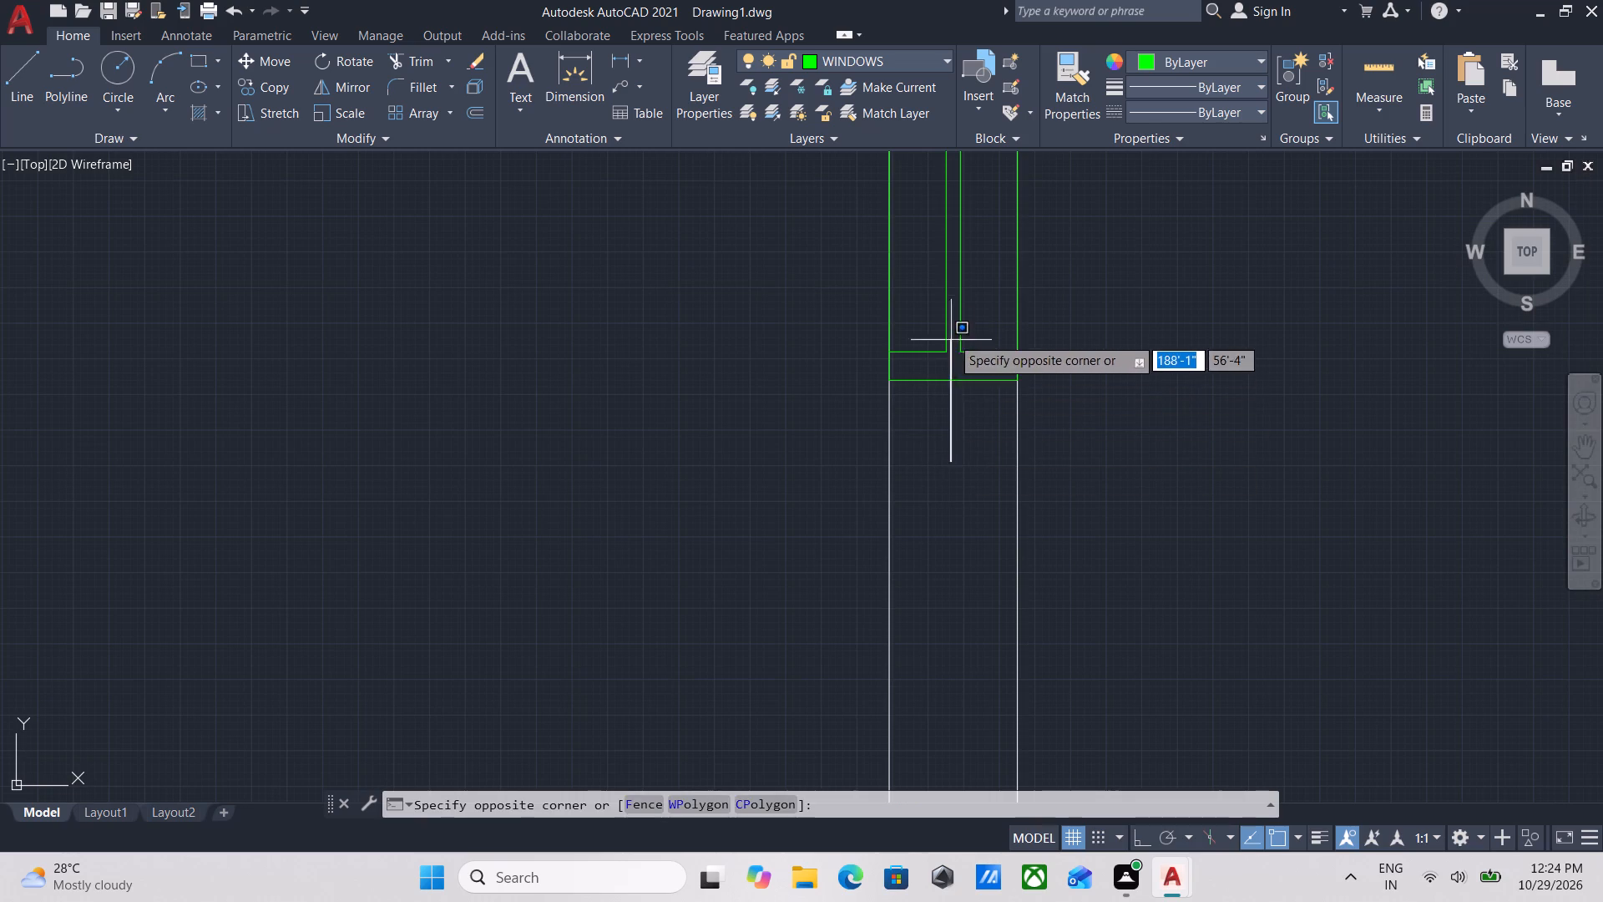
{"action": "left_click", "coordinate": [937, 319]}
{"action": "middle_click", "coordinate": [942, 323]}
{"action": "middle_click_drag", "start_coordinate": [944, 331], "coordinate": [963, 482]}
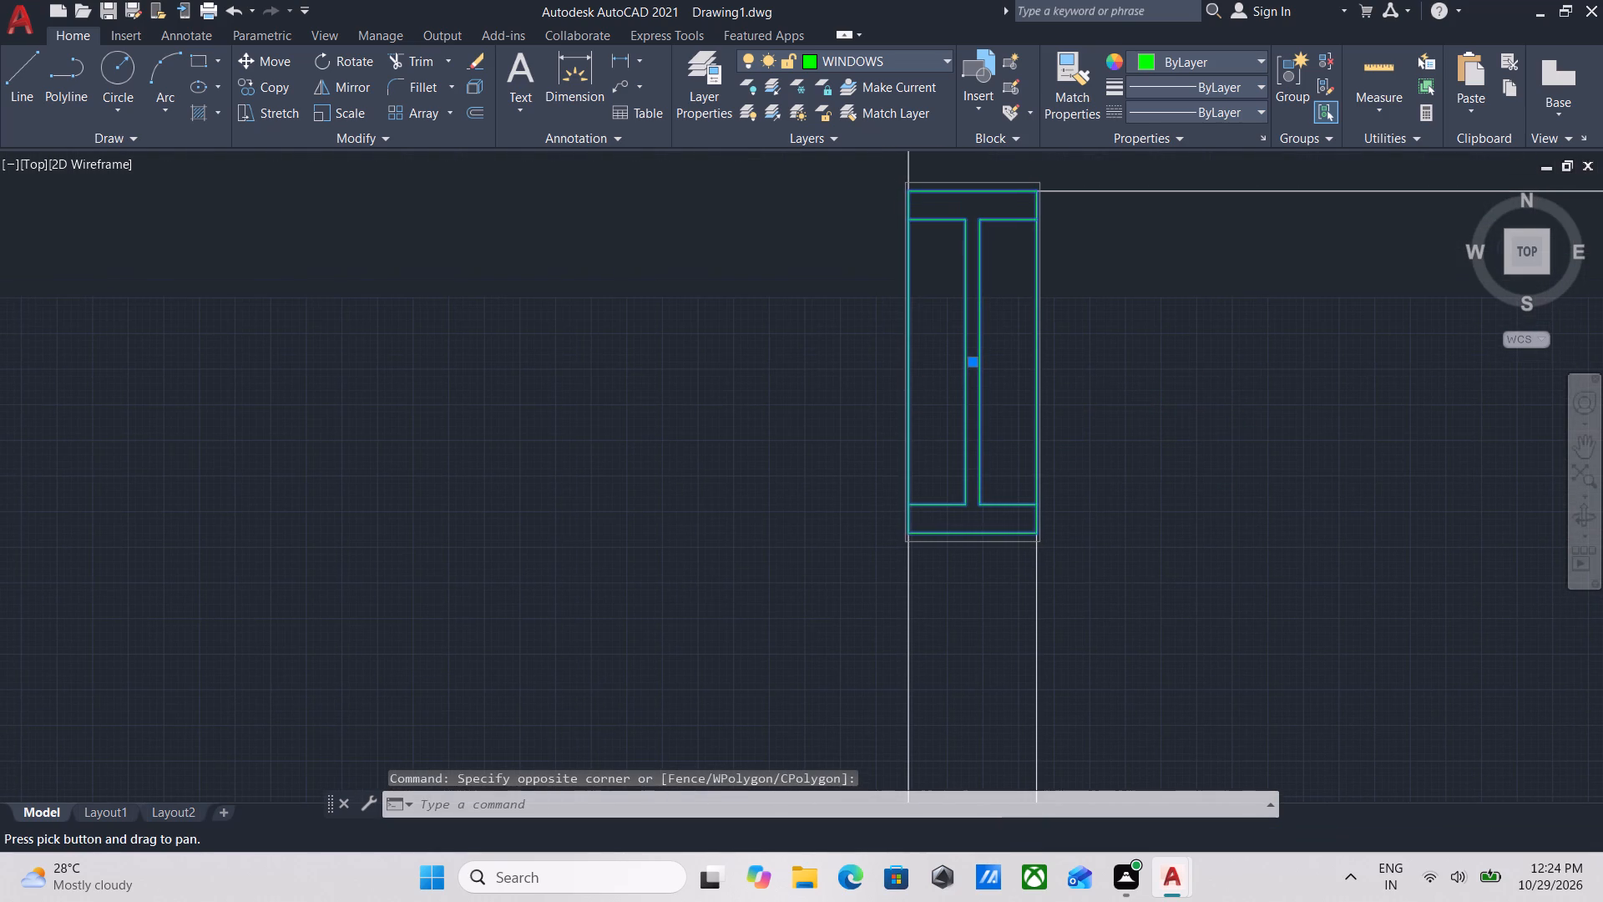
{"action": "key", "text": "c"}
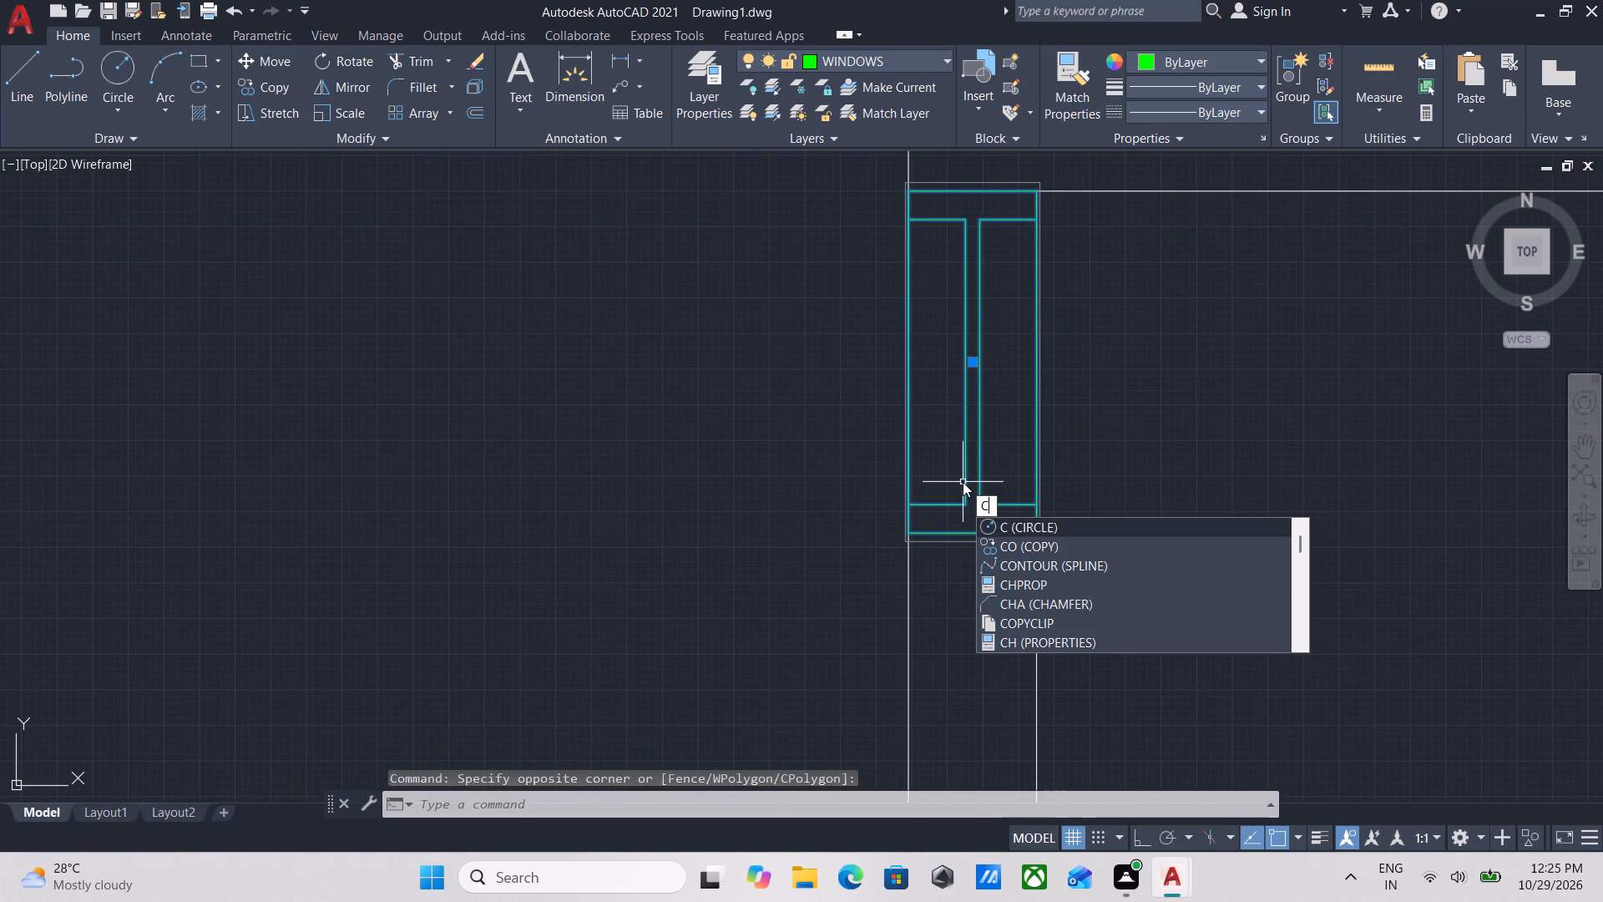
{"action": "key", "text": "o"}
{"action": "key", "text": "Return"}
{"action": "scroll", "coordinate": [1025, 370], "scroll_direction": "down", "scroll_amount": 1}
{"action": "middle_click_drag", "start_coordinate": [1025, 385], "coordinate": [1026, 456]}
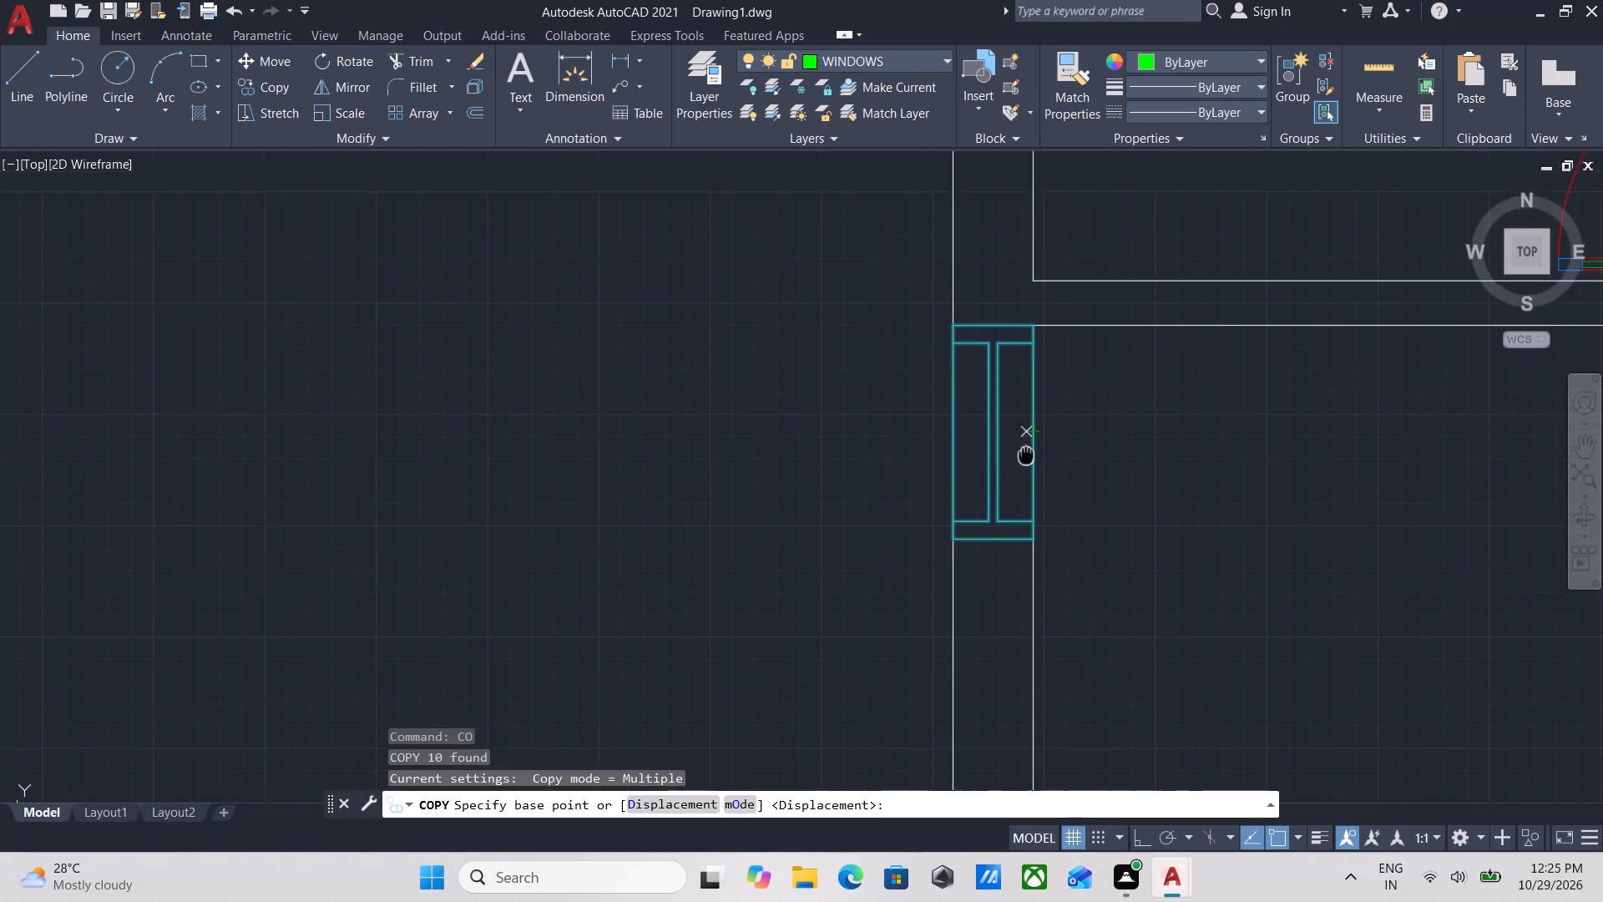
{"action": "middle_click_drag", "start_coordinate": [1026, 456], "coordinate": [1026, 459]}
{"action": "left_click", "coordinate": [1038, 444]}
{"action": "middle_click_drag", "start_coordinate": [1040, 347], "coordinate": [964, 640]}
{"action": "scroll", "coordinate": [964, 640], "scroll_direction": "up", "scroll_amount": 1}
{"action": "scroll", "coordinate": [963, 418], "scroll_direction": "down", "scroll_amount": 1}
{"action": "middle_click_drag", "start_coordinate": [963, 418], "coordinate": [953, 663]}
{"action": "scroll", "coordinate": [938, 368], "scroll_direction": "down", "scroll_amount": 1}
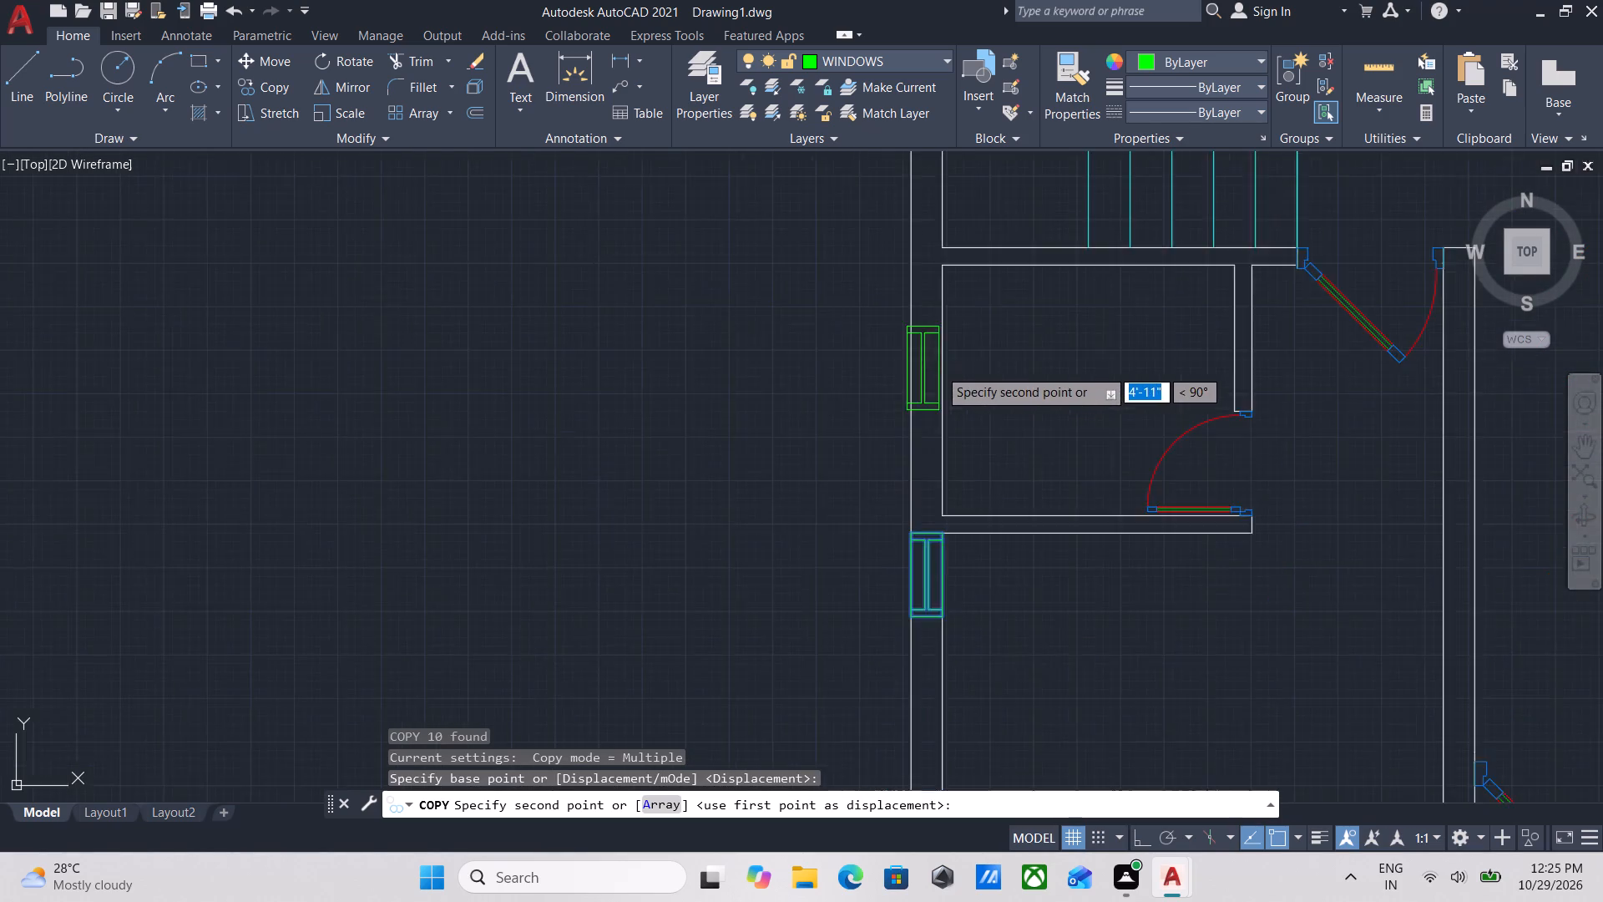
{"action": "scroll", "coordinate": [938, 368], "scroll_direction": "down", "scroll_amount": 1}
{"action": "middle_click_drag", "start_coordinate": [938, 369], "coordinate": [993, 533]}
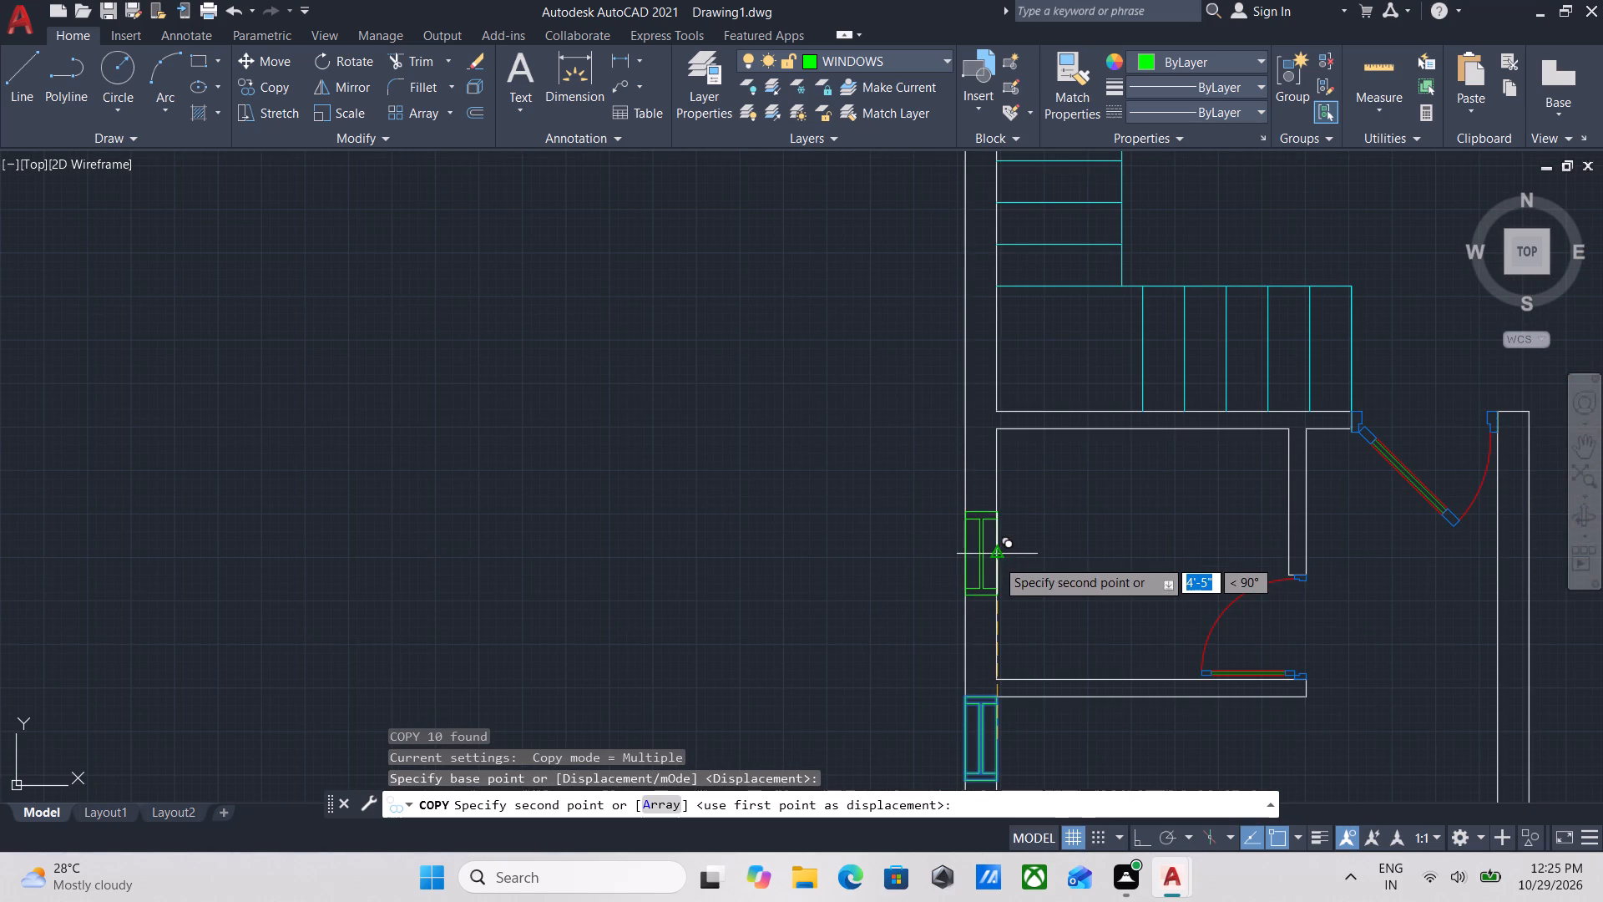
{"action": "left_click", "coordinate": [996, 559]}
{"action": "key", "text": "Escape"}
Examine the whole plan for missing windows and unfinished walls, including the open southeast and northeast corner areas.
{"action": "scroll", "coordinate": [1114, 478], "scroll_direction": "down", "scroll_amount": 2}
{"action": "middle_click_drag", "start_coordinate": [1114, 478], "coordinate": [1119, 427]}
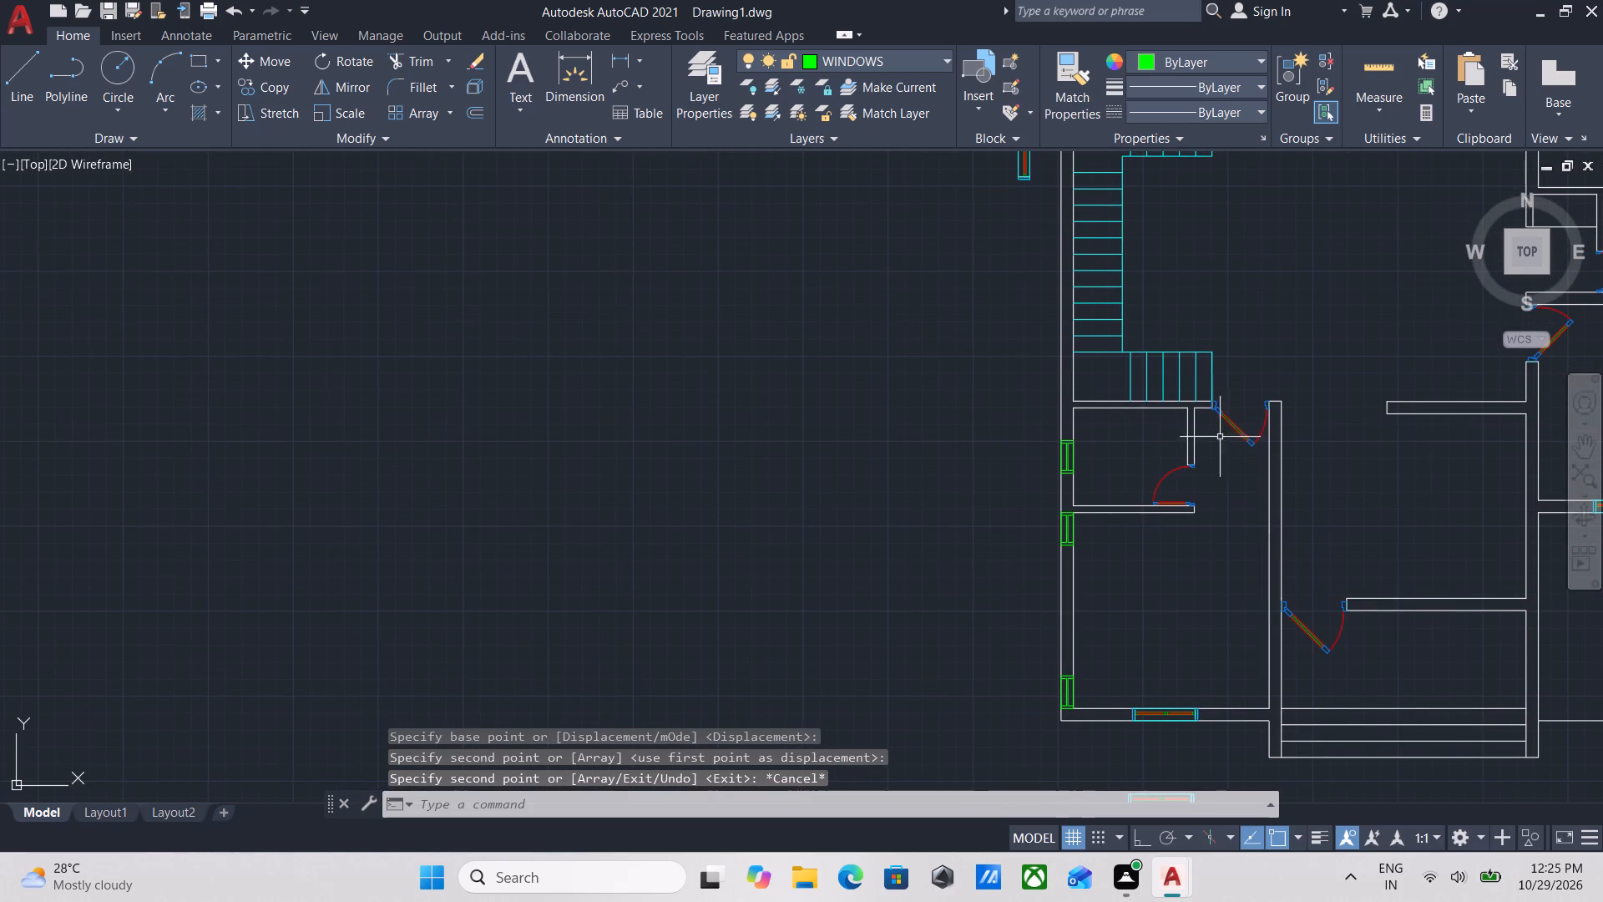
{"action": "scroll", "coordinate": [1276, 472], "scroll_direction": "down", "scroll_amount": 2}
{"action": "middle_click_drag", "start_coordinate": [1276, 472], "coordinate": [1139, 458]}
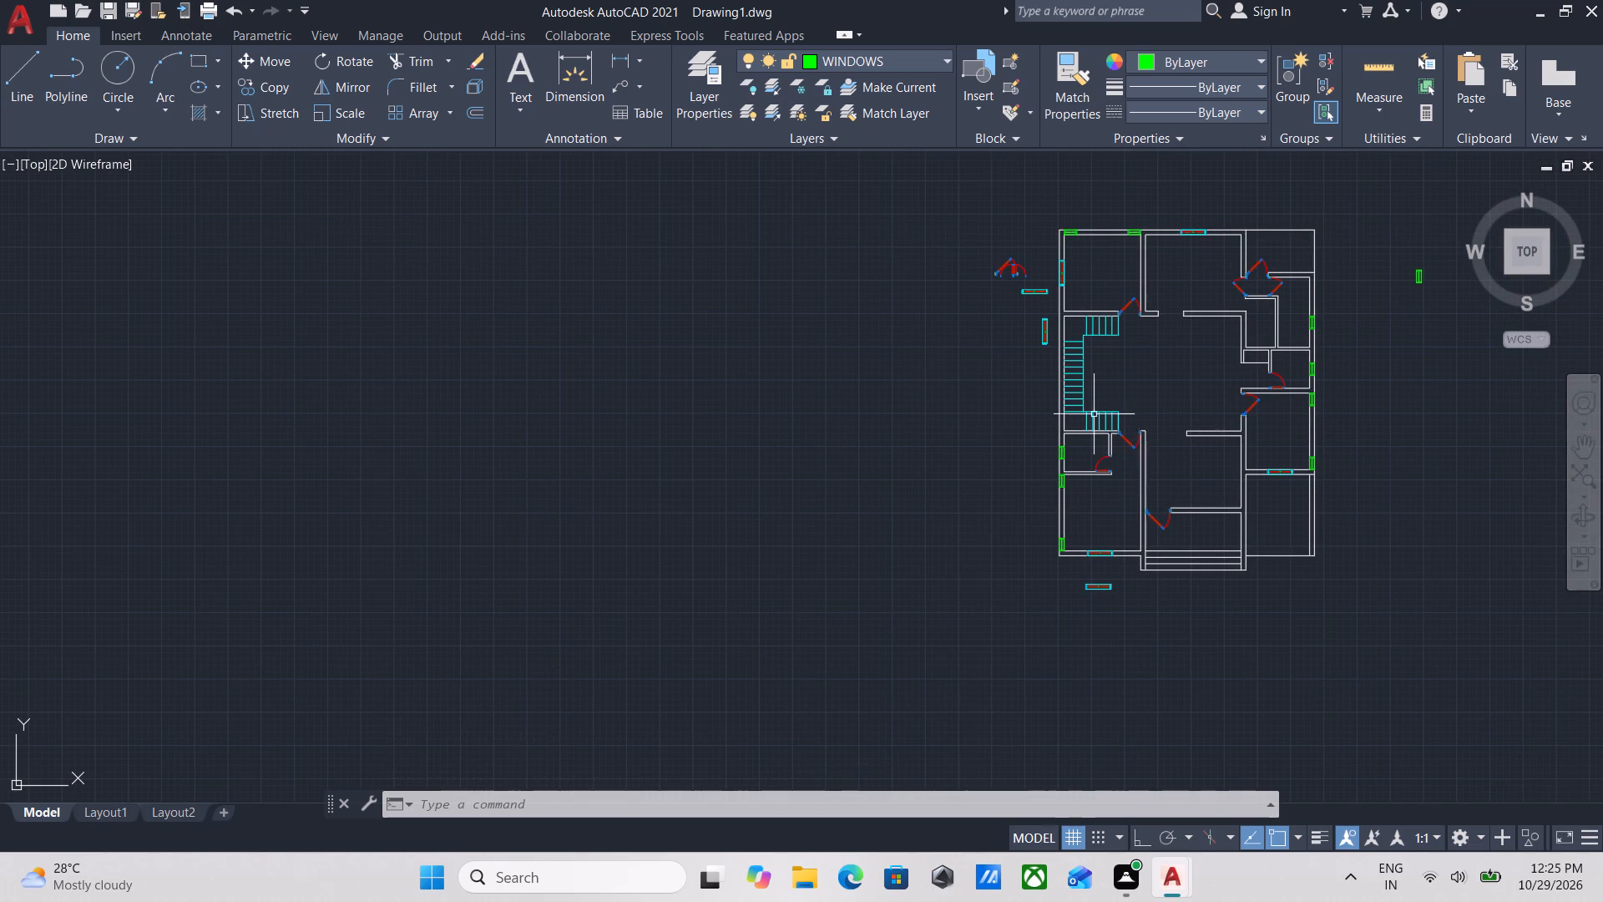
{"action": "scroll", "coordinate": [1094, 413], "scroll_direction": "down", "scroll_amount": 1}
{"action": "middle_click_drag", "start_coordinate": [1094, 413], "coordinate": [1070, 484]}
{"action": "middle_click_drag", "start_coordinate": [1170, 586], "coordinate": [1010, 496]}
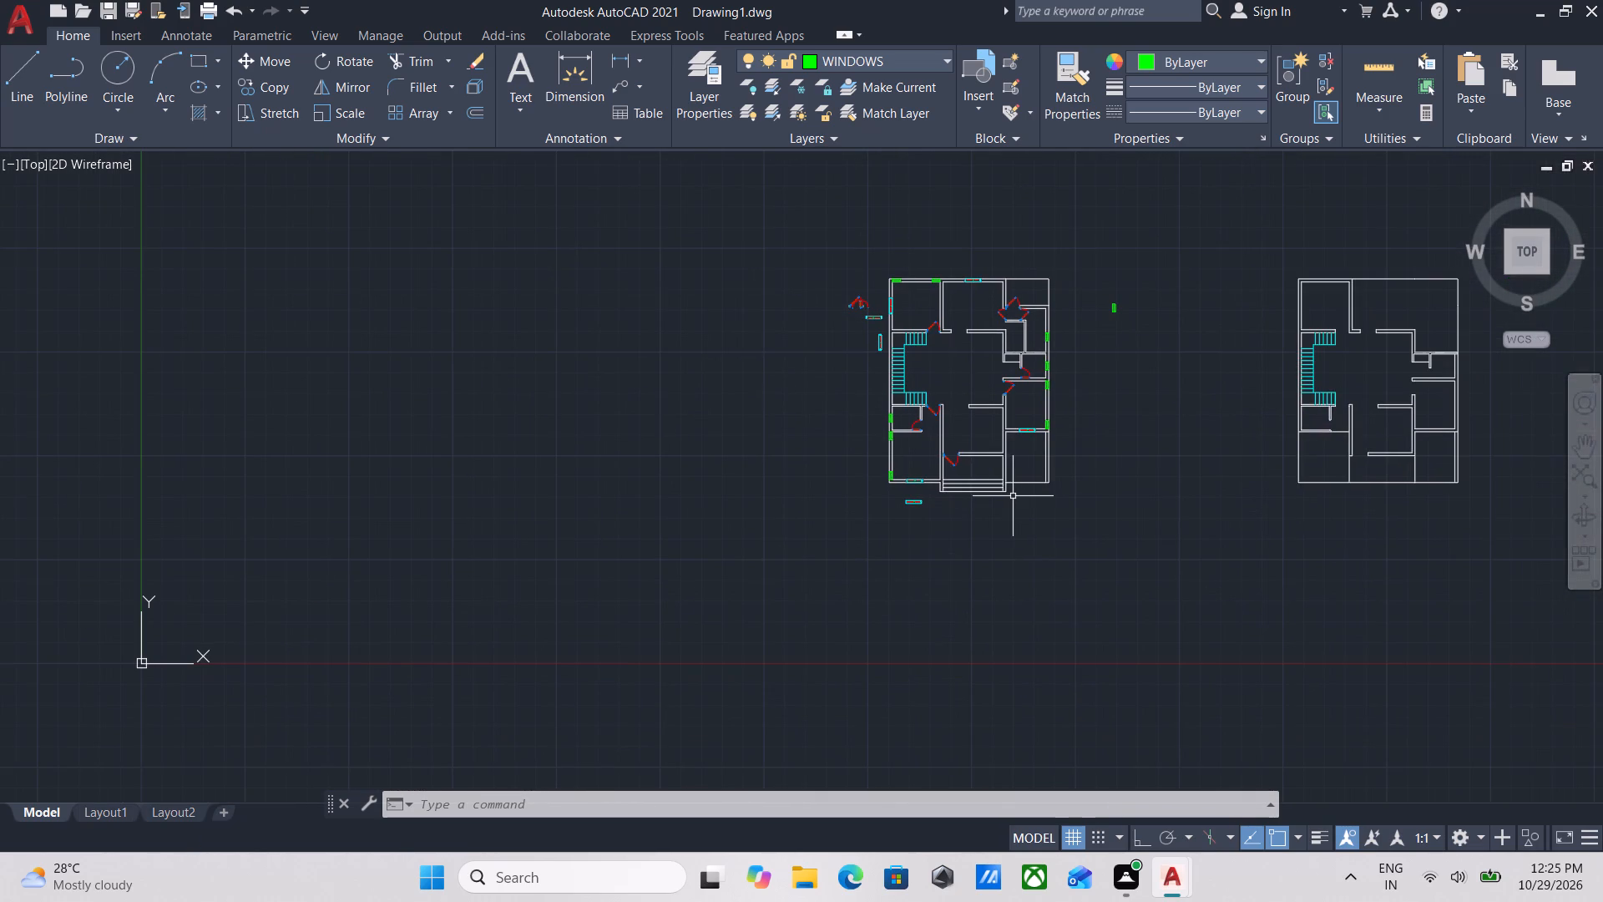
{"action": "scroll", "coordinate": [1027, 479], "scroll_direction": "up", "scroll_amount": 2}
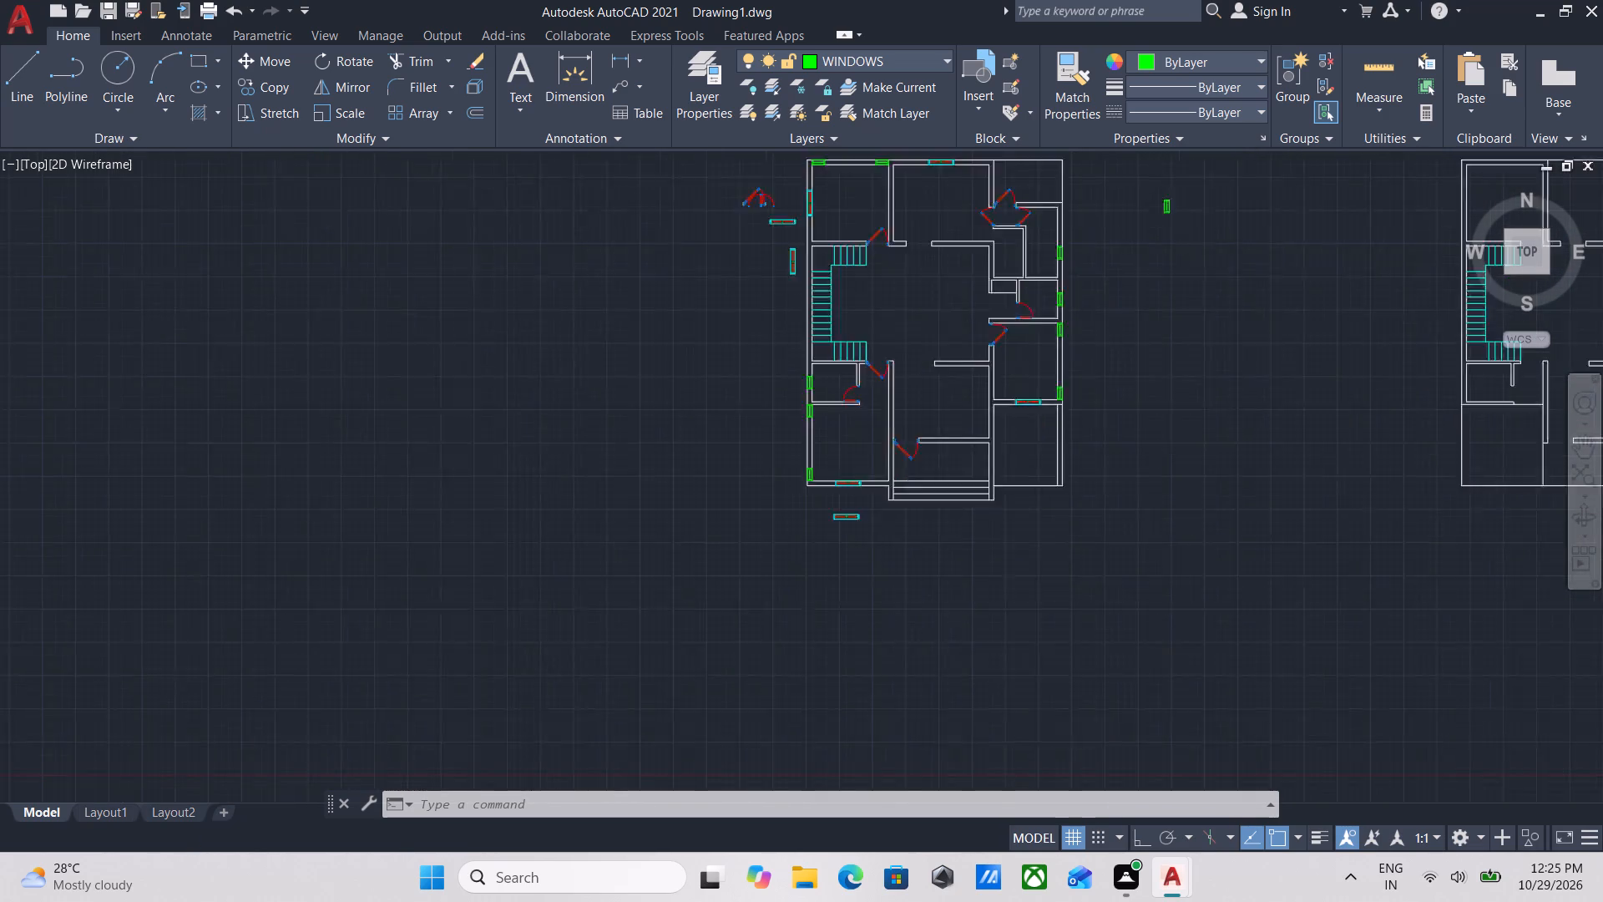
{"action": "scroll", "coordinate": [1027, 479], "scroll_direction": "up", "scroll_amount": 1}
{"action": "scroll", "coordinate": [1110, 393], "scroll_direction": "up", "scroll_amount": 2}
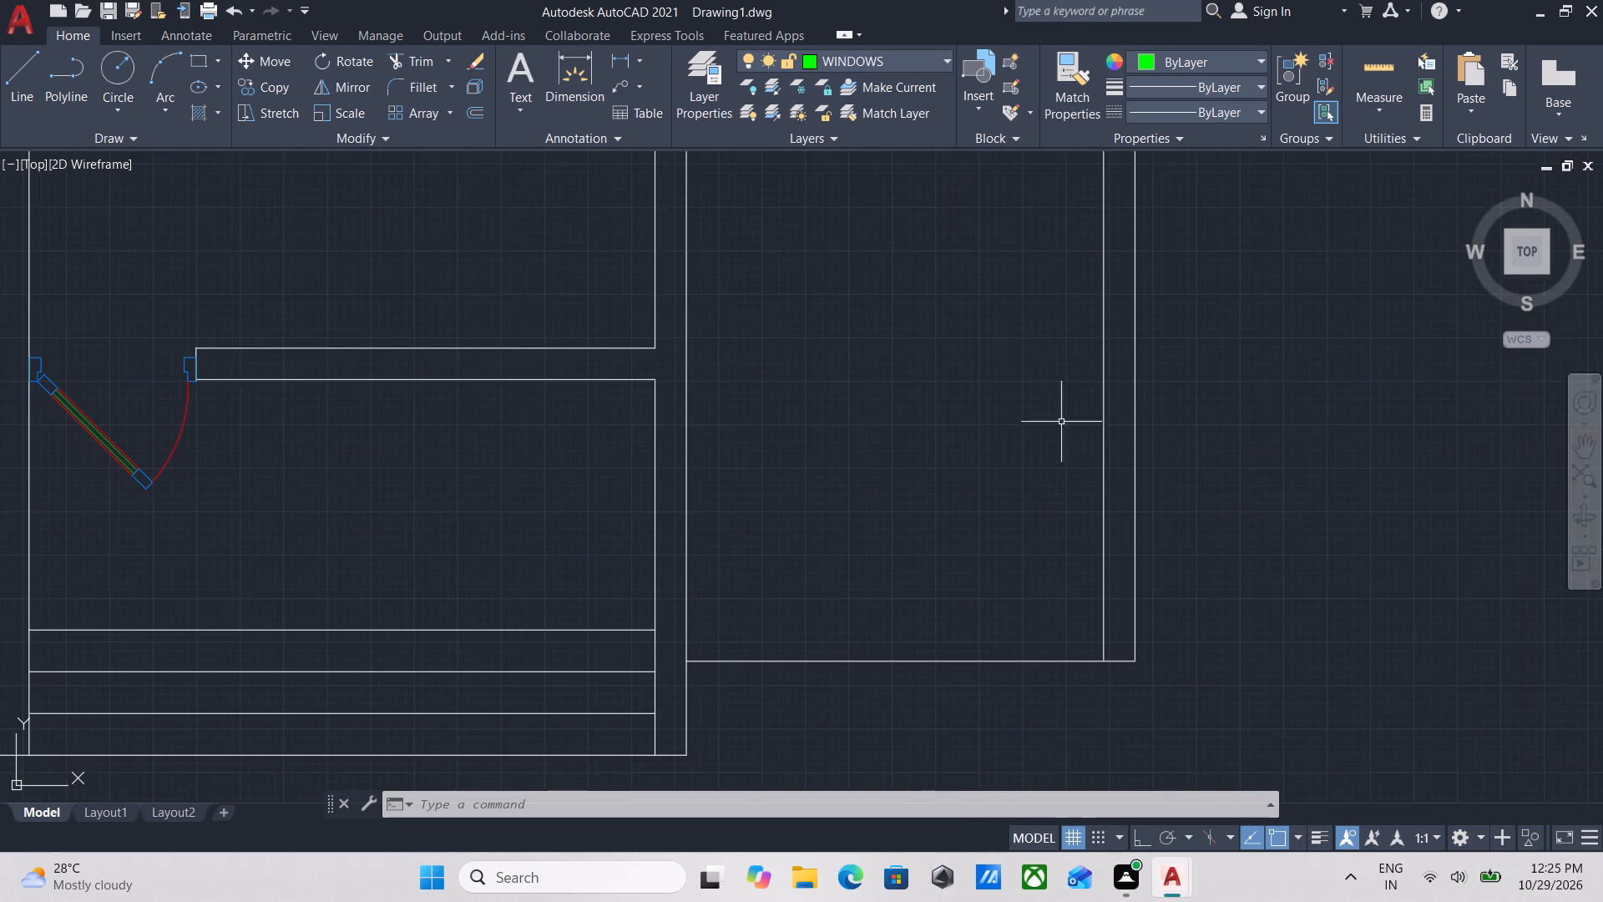
{"action": "scroll", "coordinate": [829, 425], "scroll_direction": "down", "scroll_amount": 1}
{"action": "middle_click_drag", "start_coordinate": [829, 425], "coordinate": [1040, 375]}
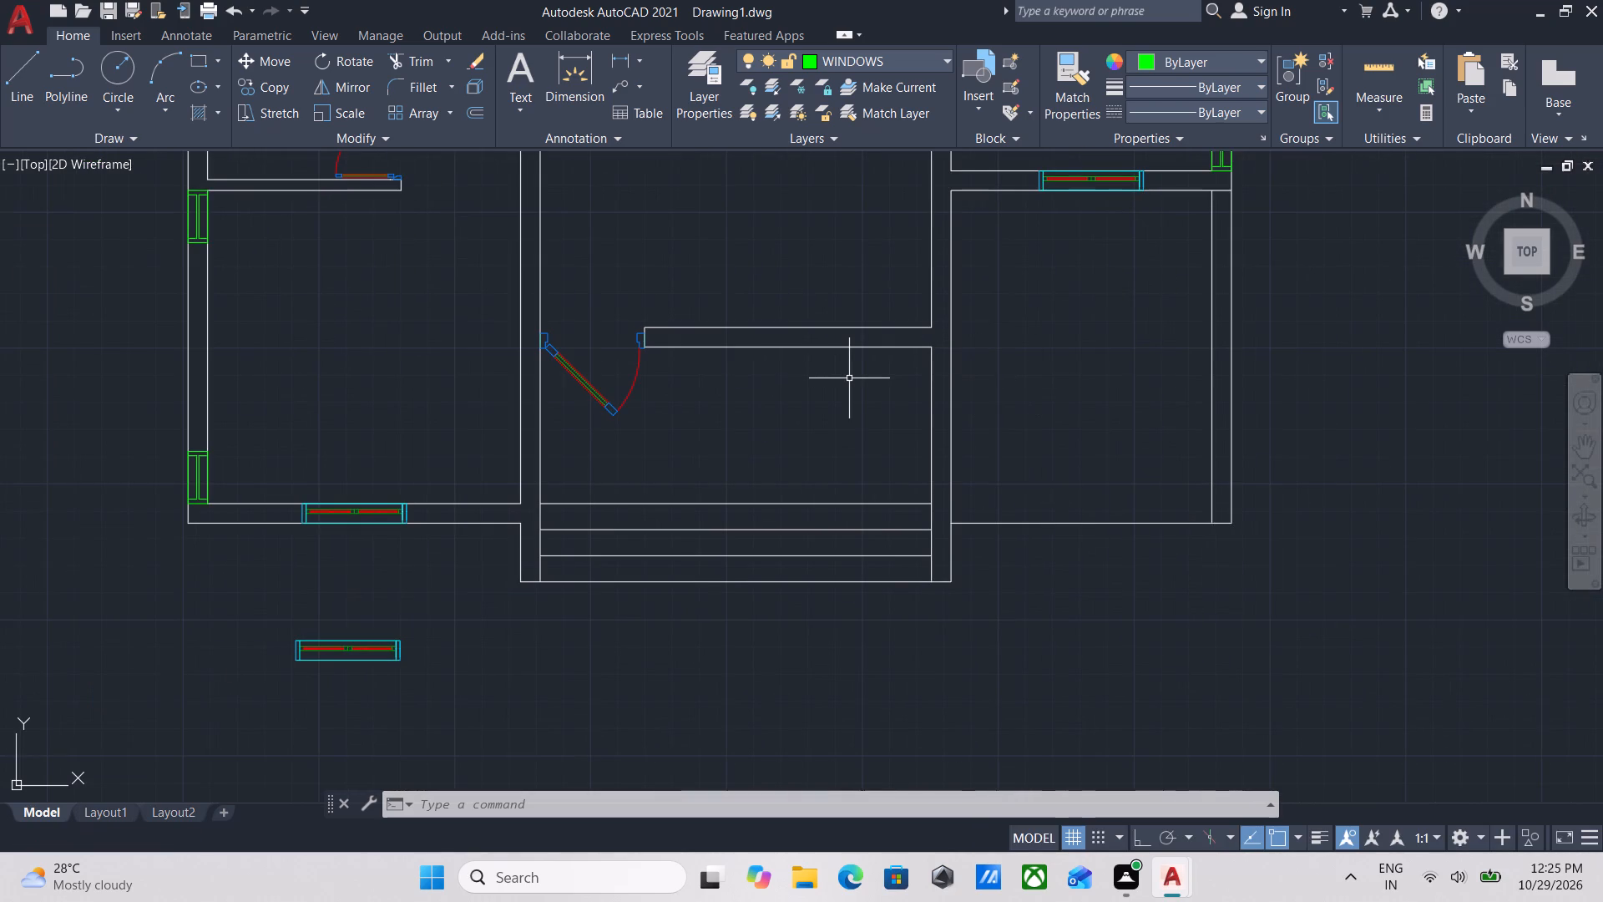
{"action": "scroll", "coordinate": [849, 378], "scroll_direction": "down", "scroll_amount": 1}
{"action": "middle_click_drag", "start_coordinate": [849, 378], "coordinate": [1055, 586]}
{"action": "middle_click_drag", "start_coordinate": [964, 383], "coordinate": [1023, 469]}
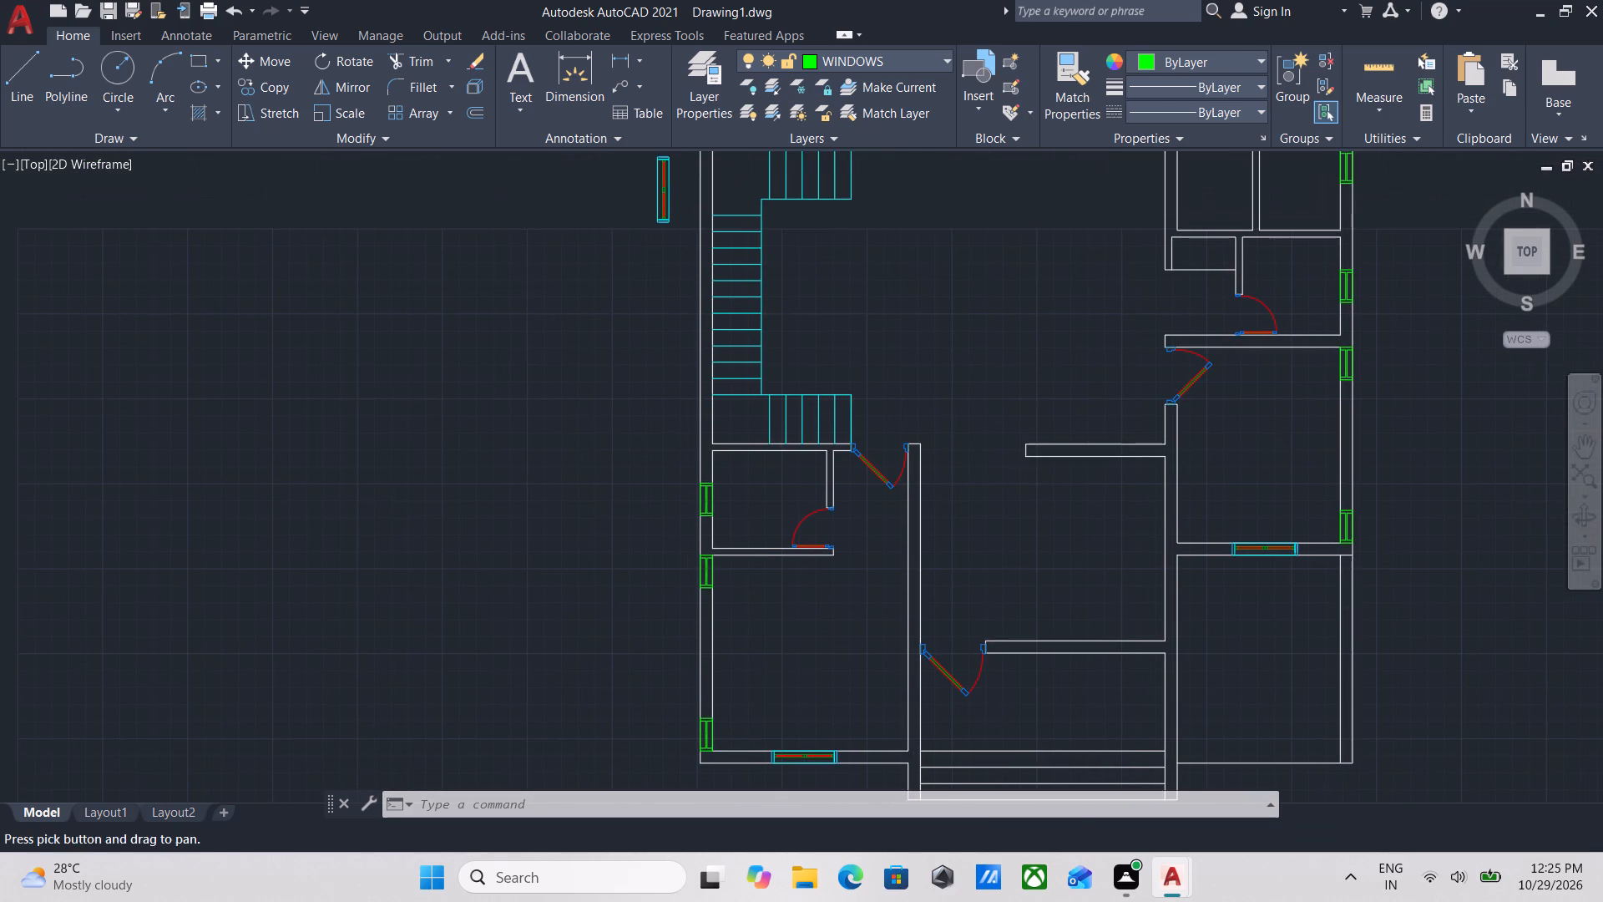
{"action": "middle_click_drag", "start_coordinate": [845, 322], "coordinate": [948, 465]}
{"action": "scroll", "coordinate": [845, 322], "scroll_direction": "down", "scroll_amount": 1}
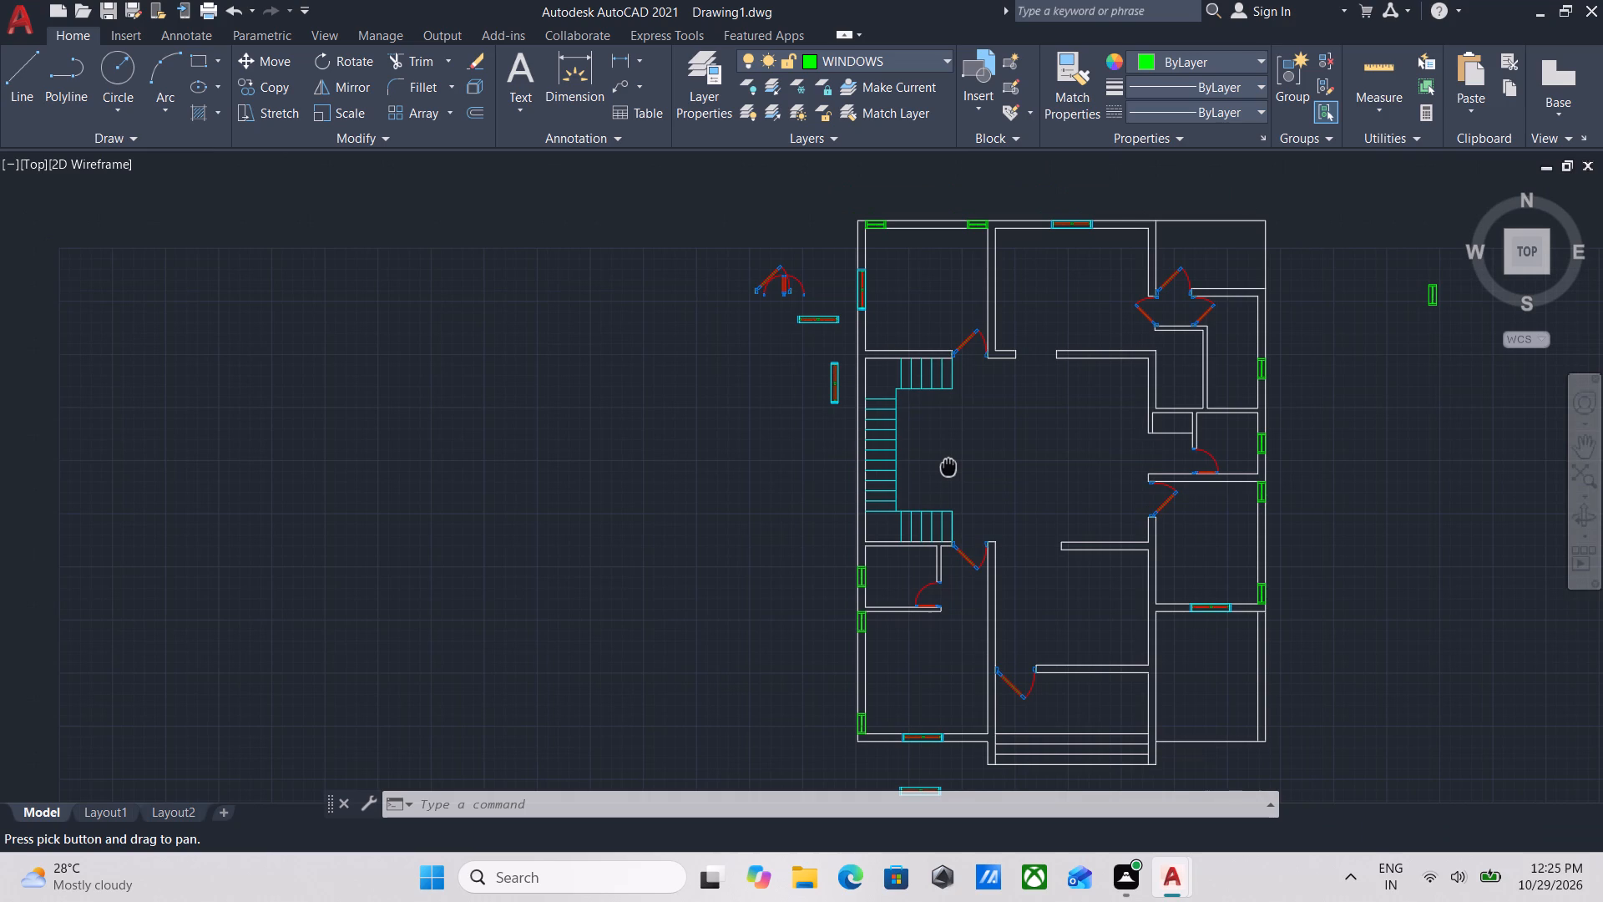
{"action": "middle_click_drag", "start_coordinate": [1323, 356], "coordinate": [1267, 281]}
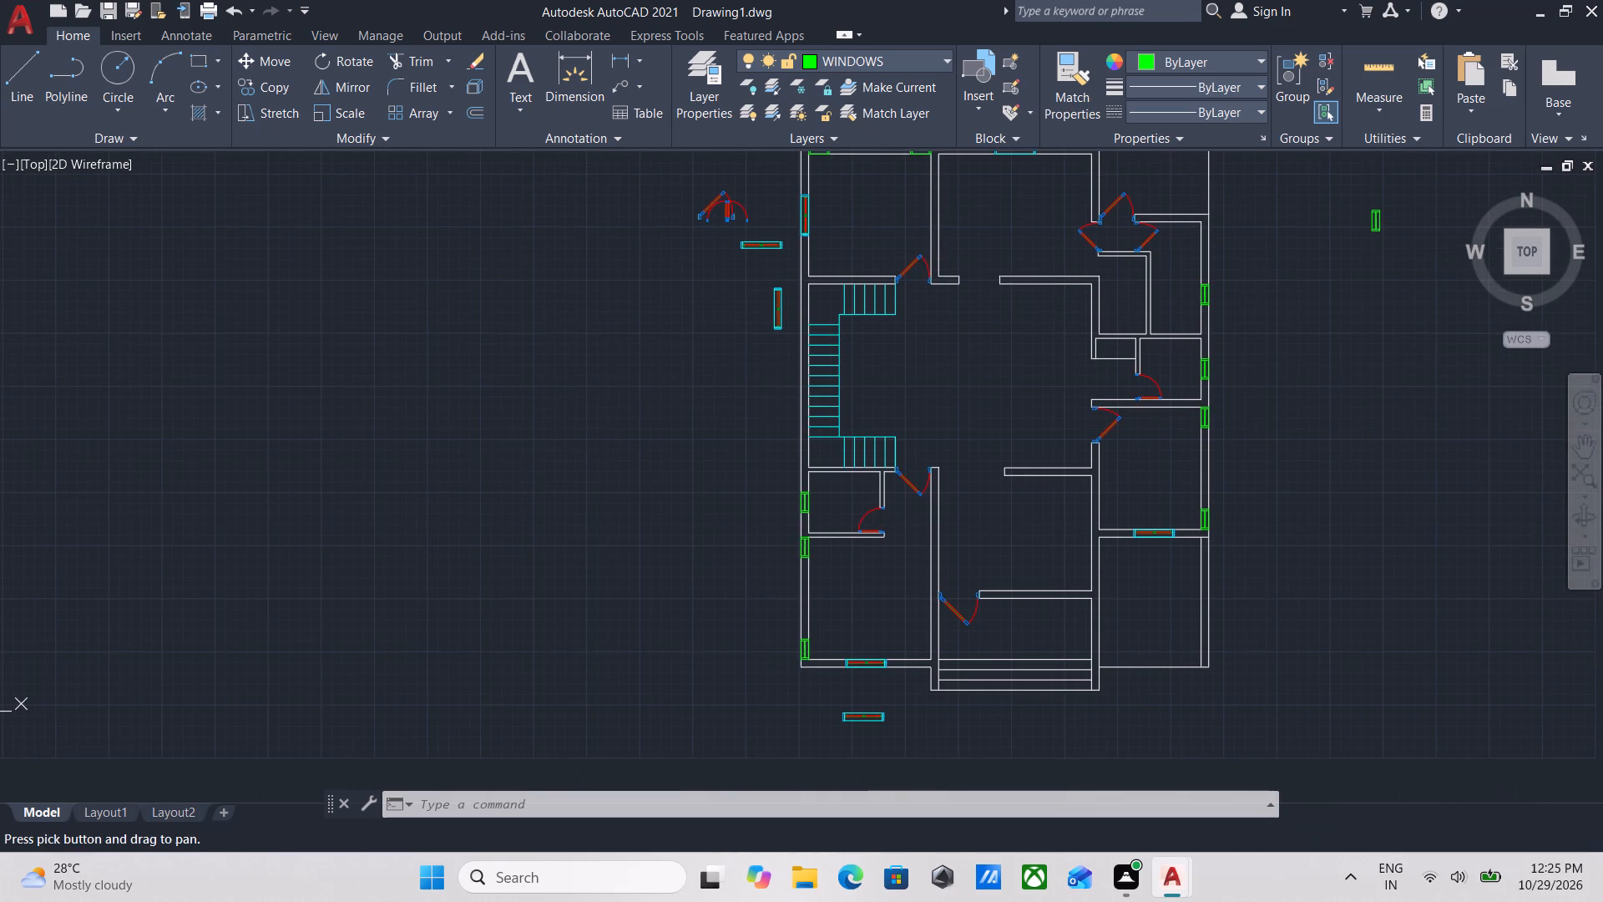
{"action": "middle_click_drag", "start_coordinate": [1269, 284], "coordinate": [1330, 475]}
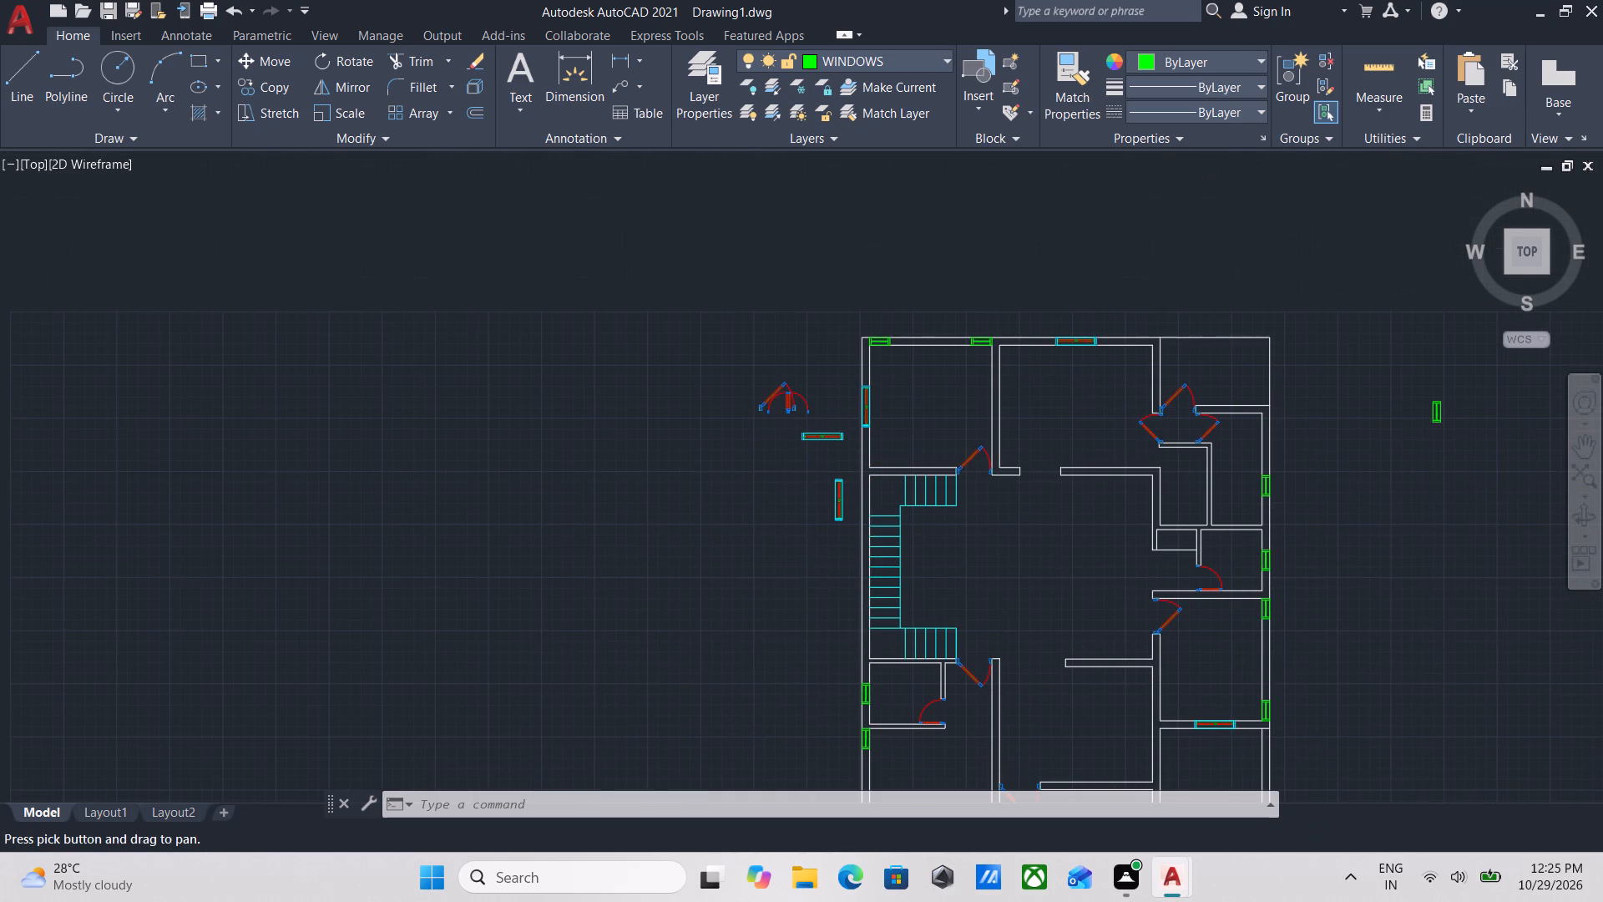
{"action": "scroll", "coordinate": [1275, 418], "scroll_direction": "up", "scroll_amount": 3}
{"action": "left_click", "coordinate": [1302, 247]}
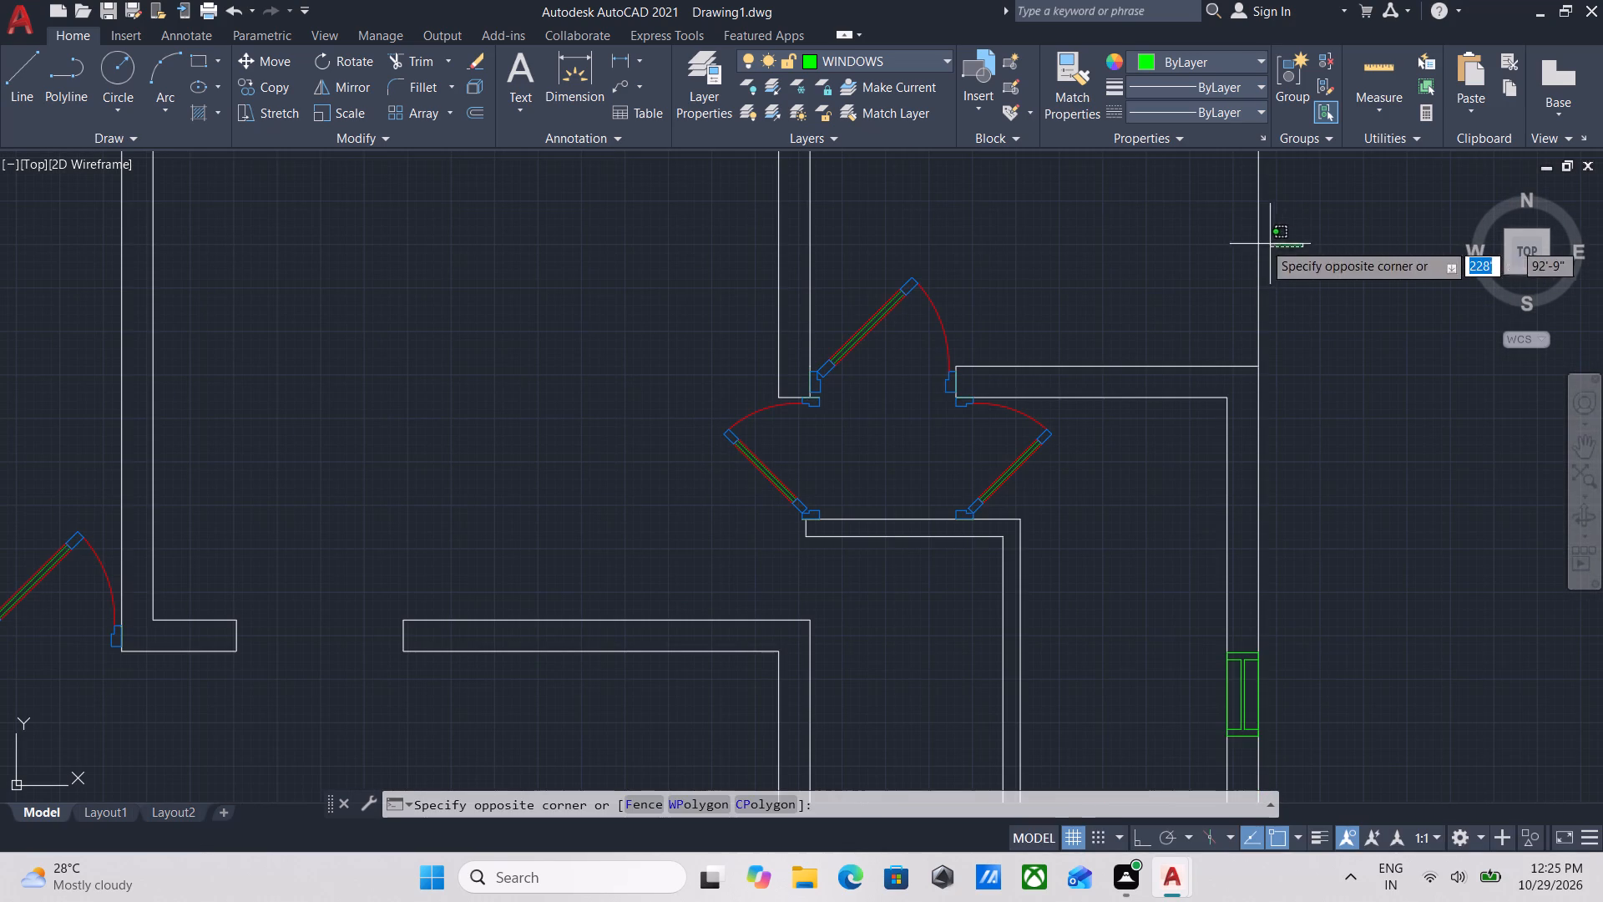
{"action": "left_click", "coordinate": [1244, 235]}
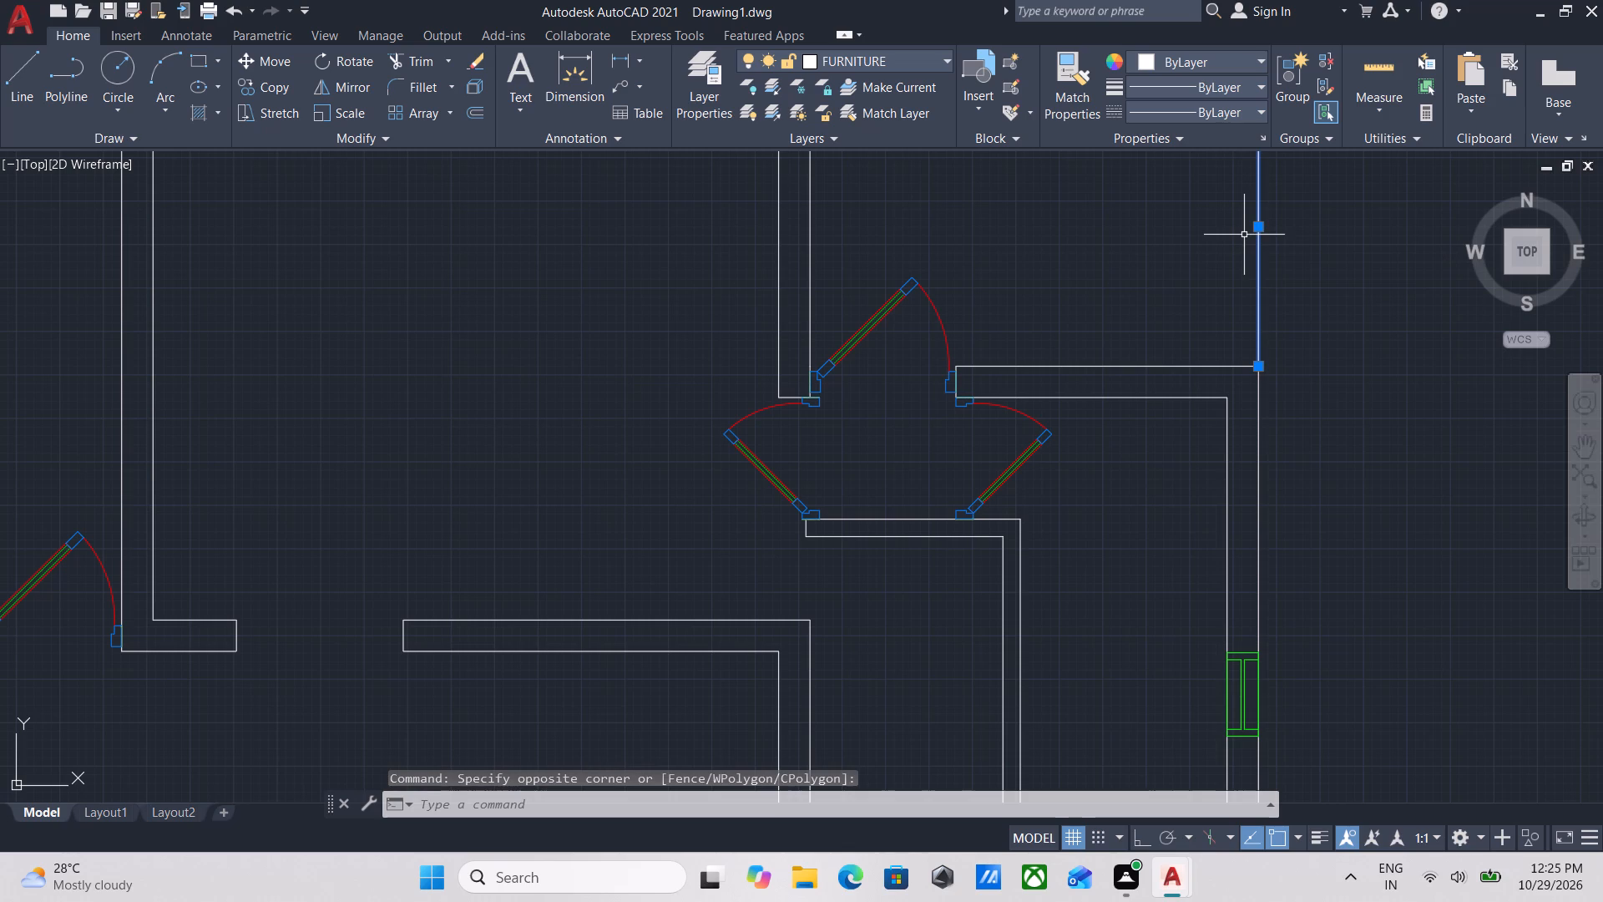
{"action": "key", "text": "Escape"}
Copy the east boundary line of the open northeast corner area 1' to the west, using its midpoint as base point.
{"action": "scroll", "coordinate": [1319, 256], "scroll_direction": "down", "scroll_amount": 1}
{"action": "middle_click_drag", "start_coordinate": [1319, 256], "coordinate": [1290, 318]}
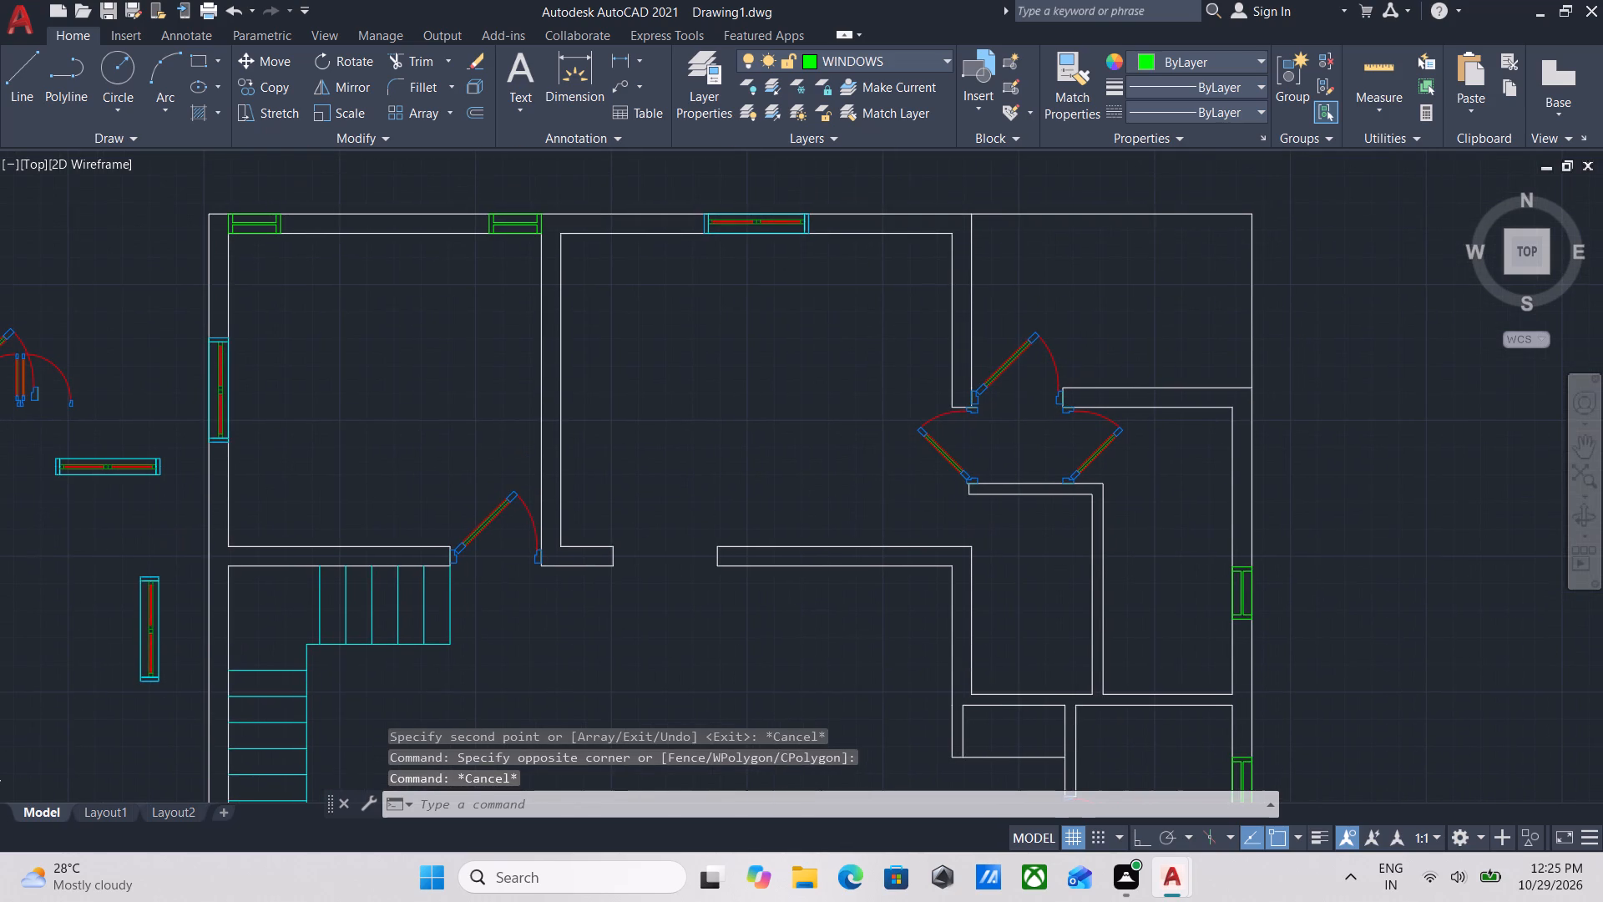
{"action": "left_click", "coordinate": [1290, 318]}
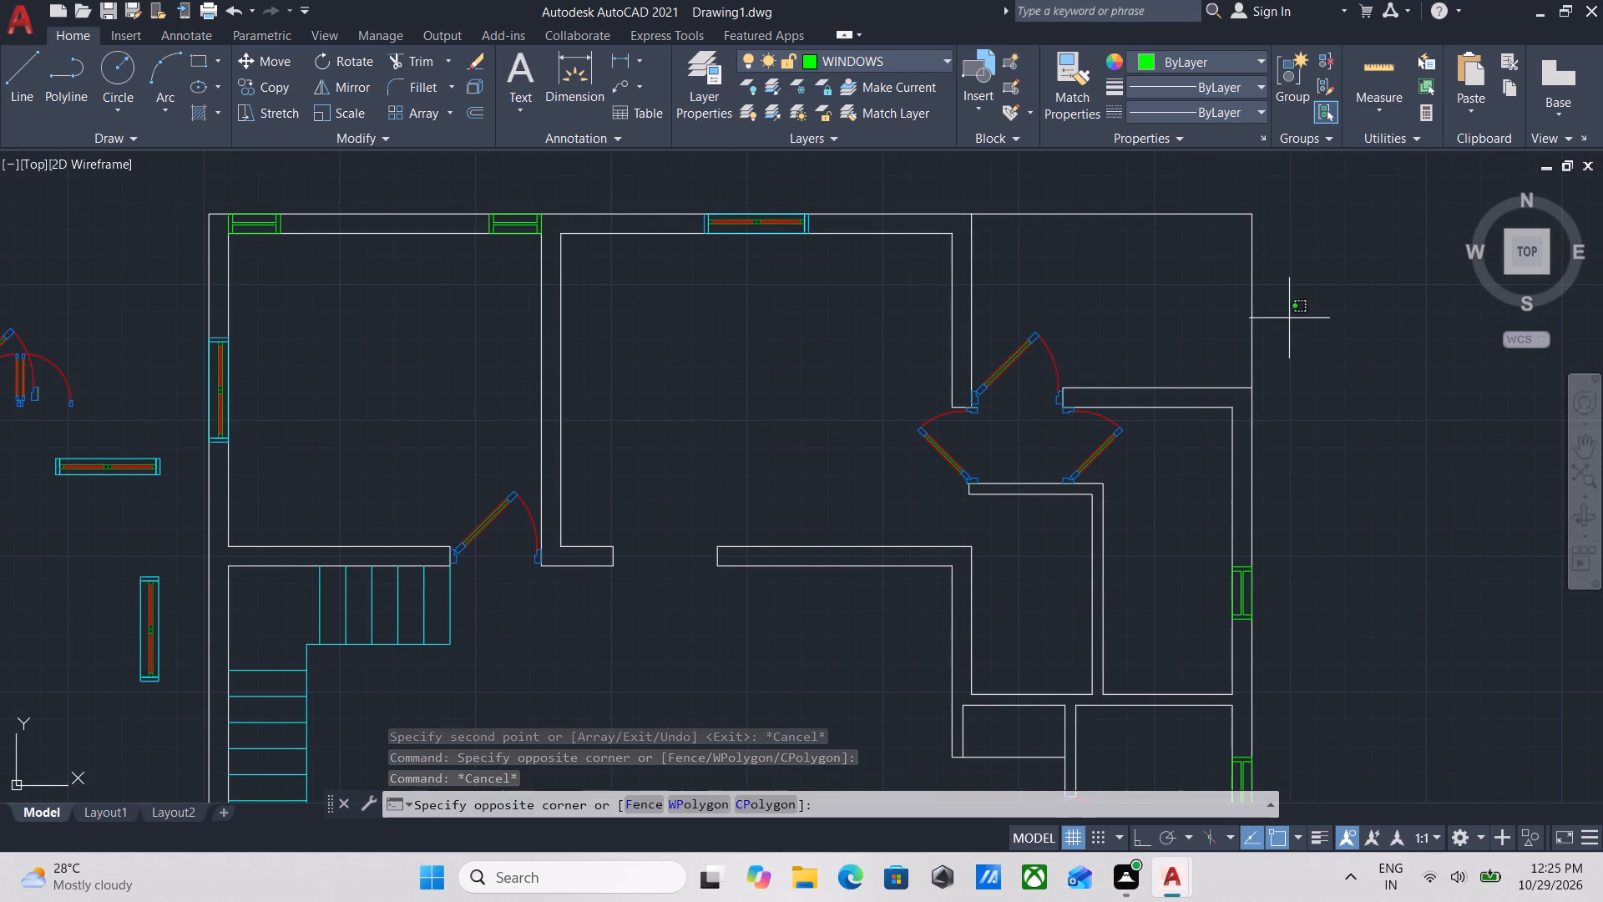
{"action": "left_click", "coordinate": [1224, 289]}
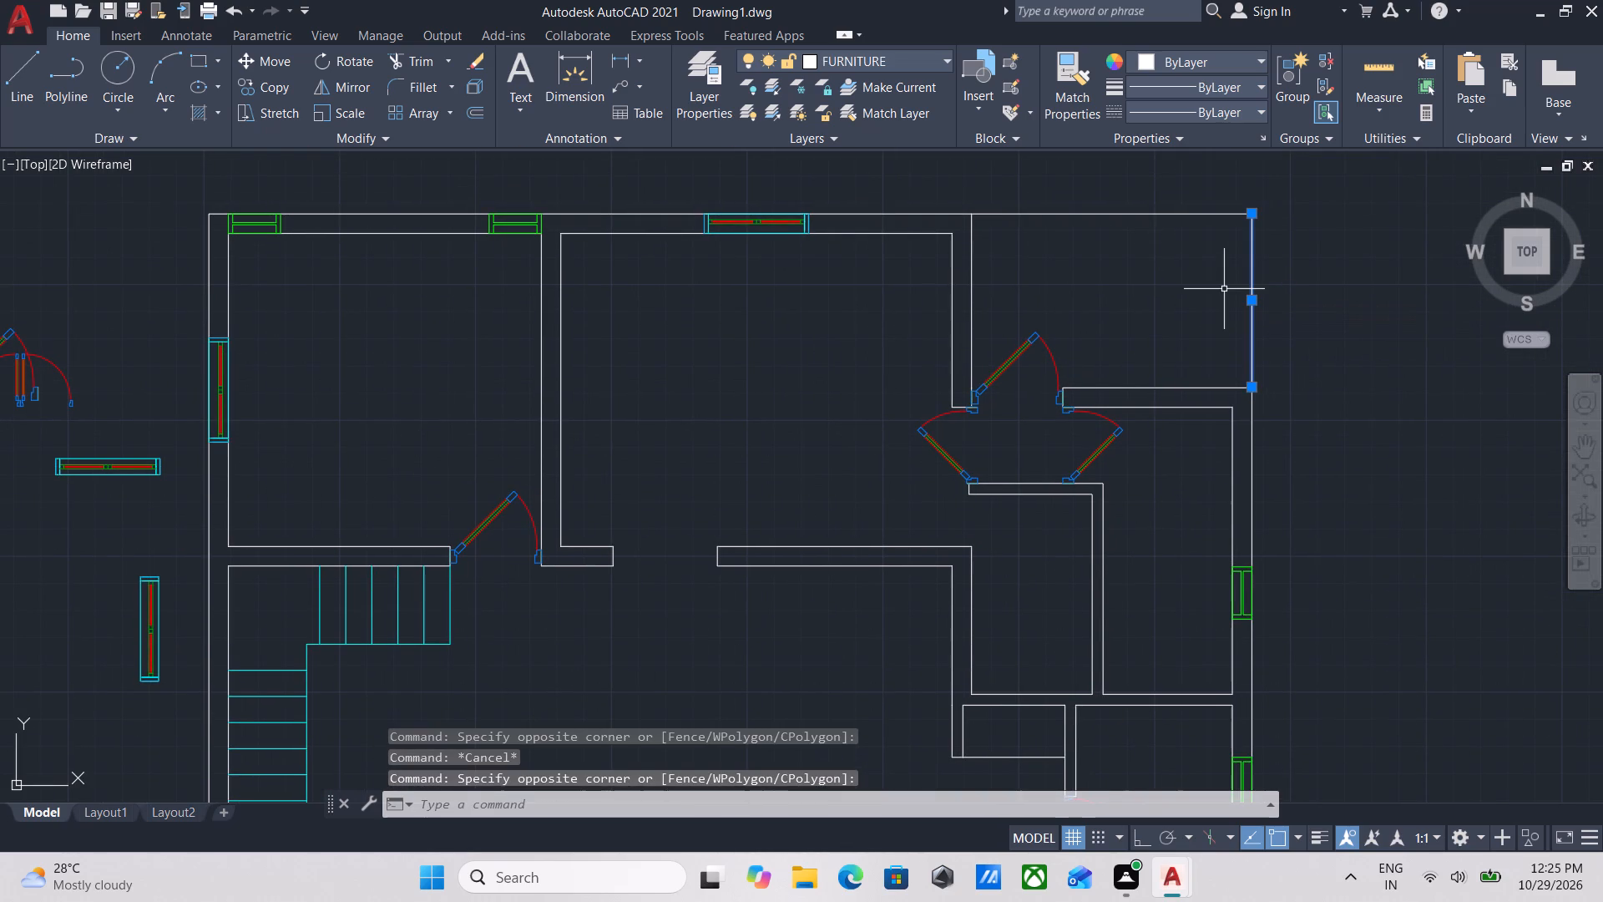
{"action": "type", "text": "CO"}
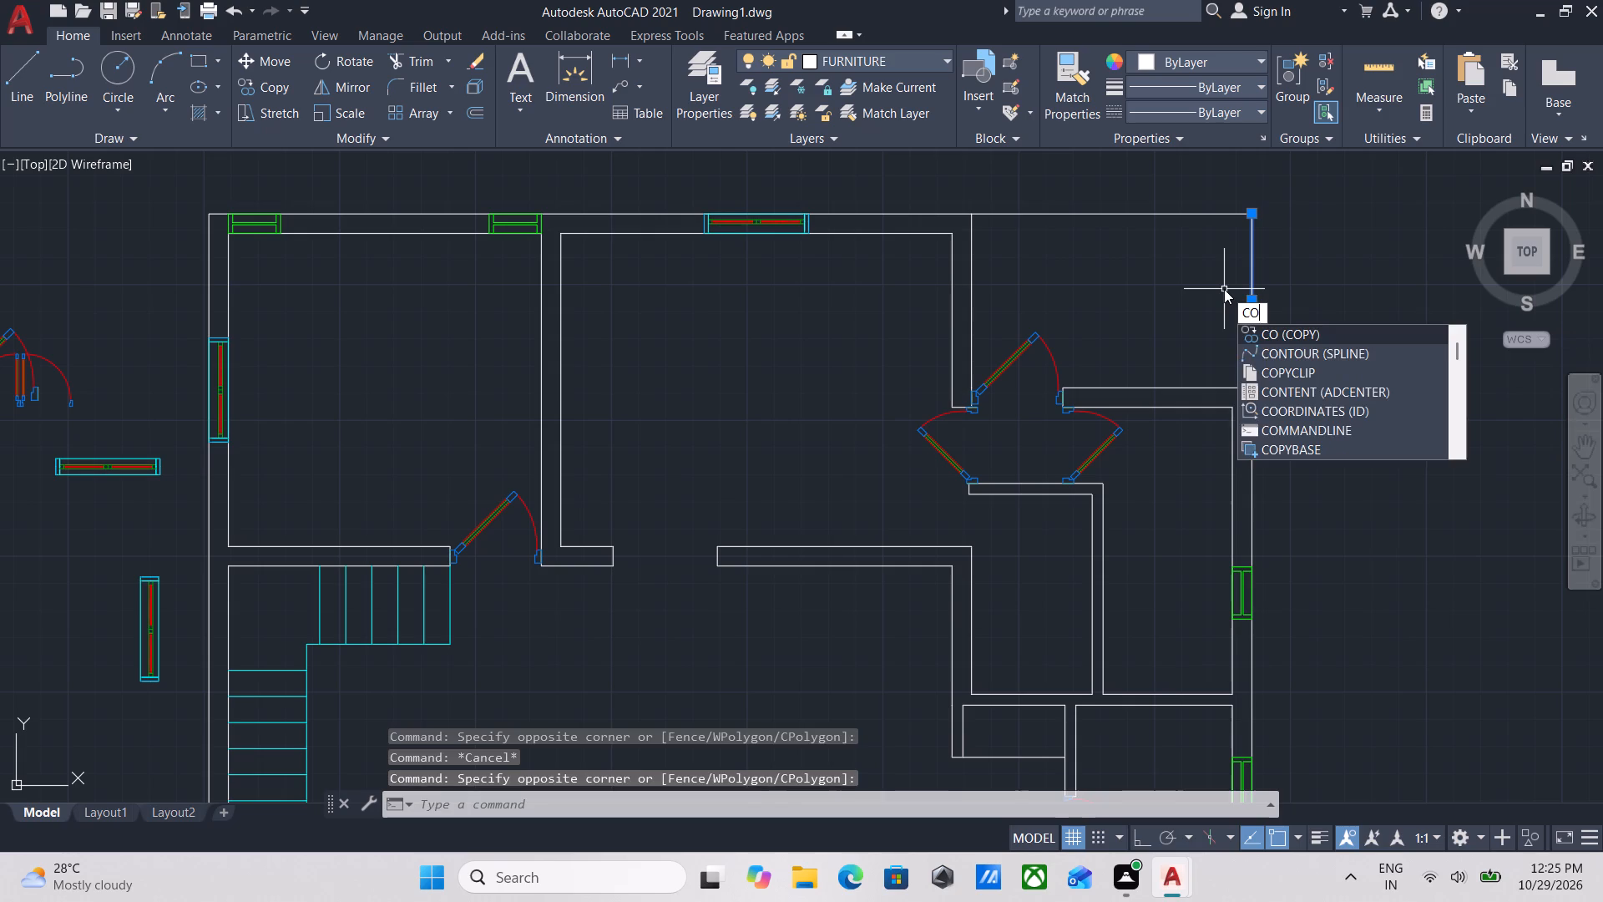
{"action": "key", "text": "Return"}
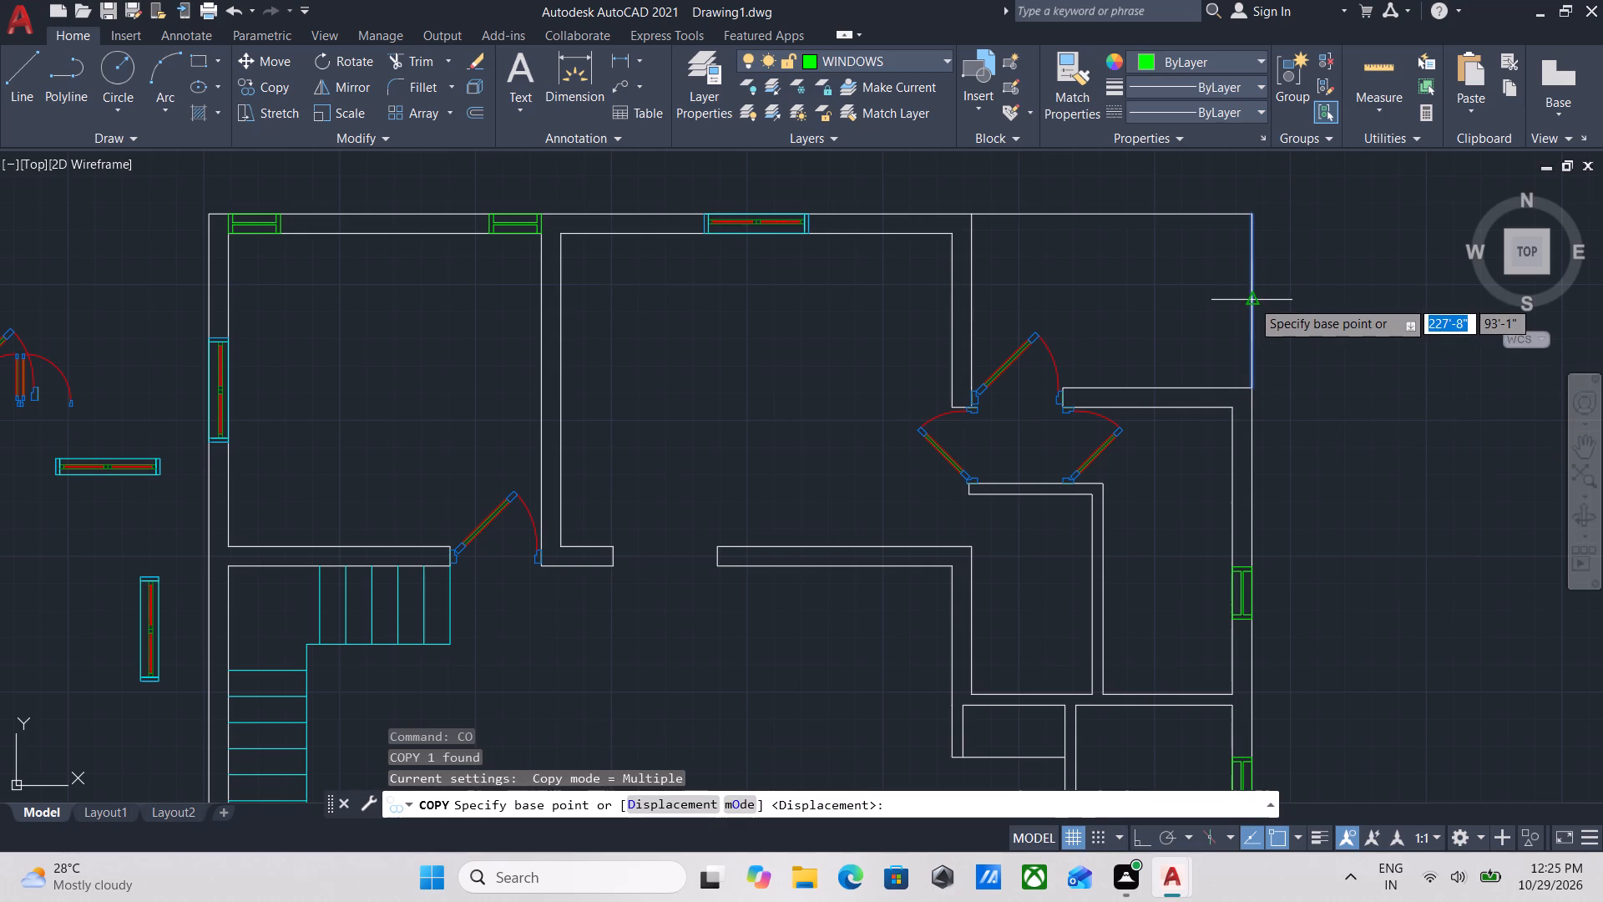
{"action": "left_click", "coordinate": [1252, 300]}
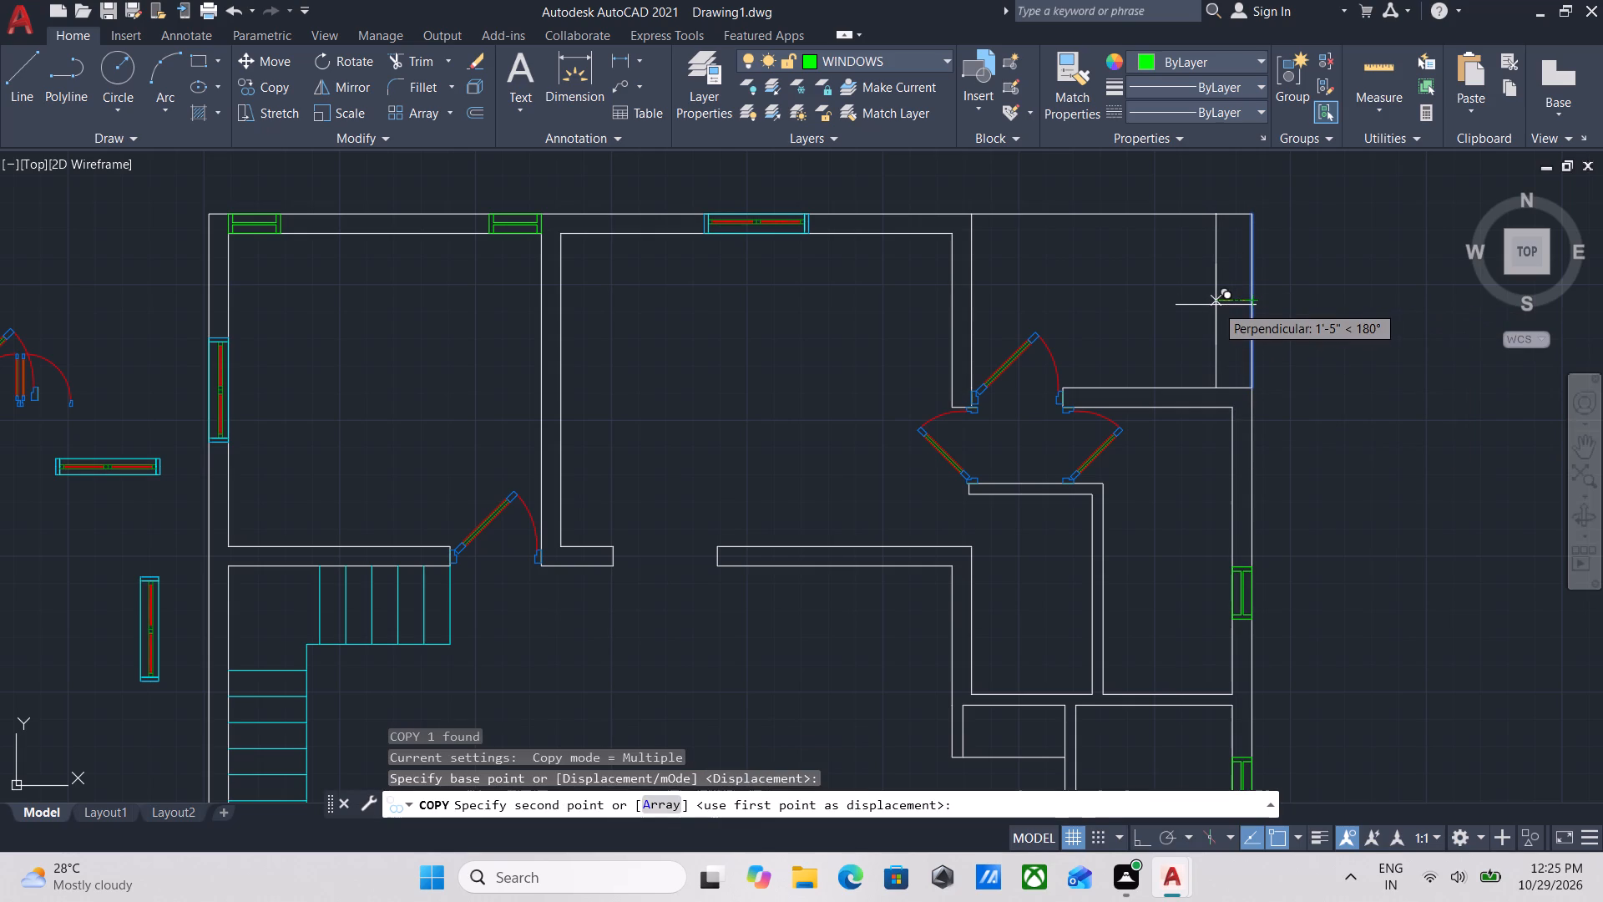
{"action": "key", "text": "1"}
{"action": "key", "text": "apostrophe"}
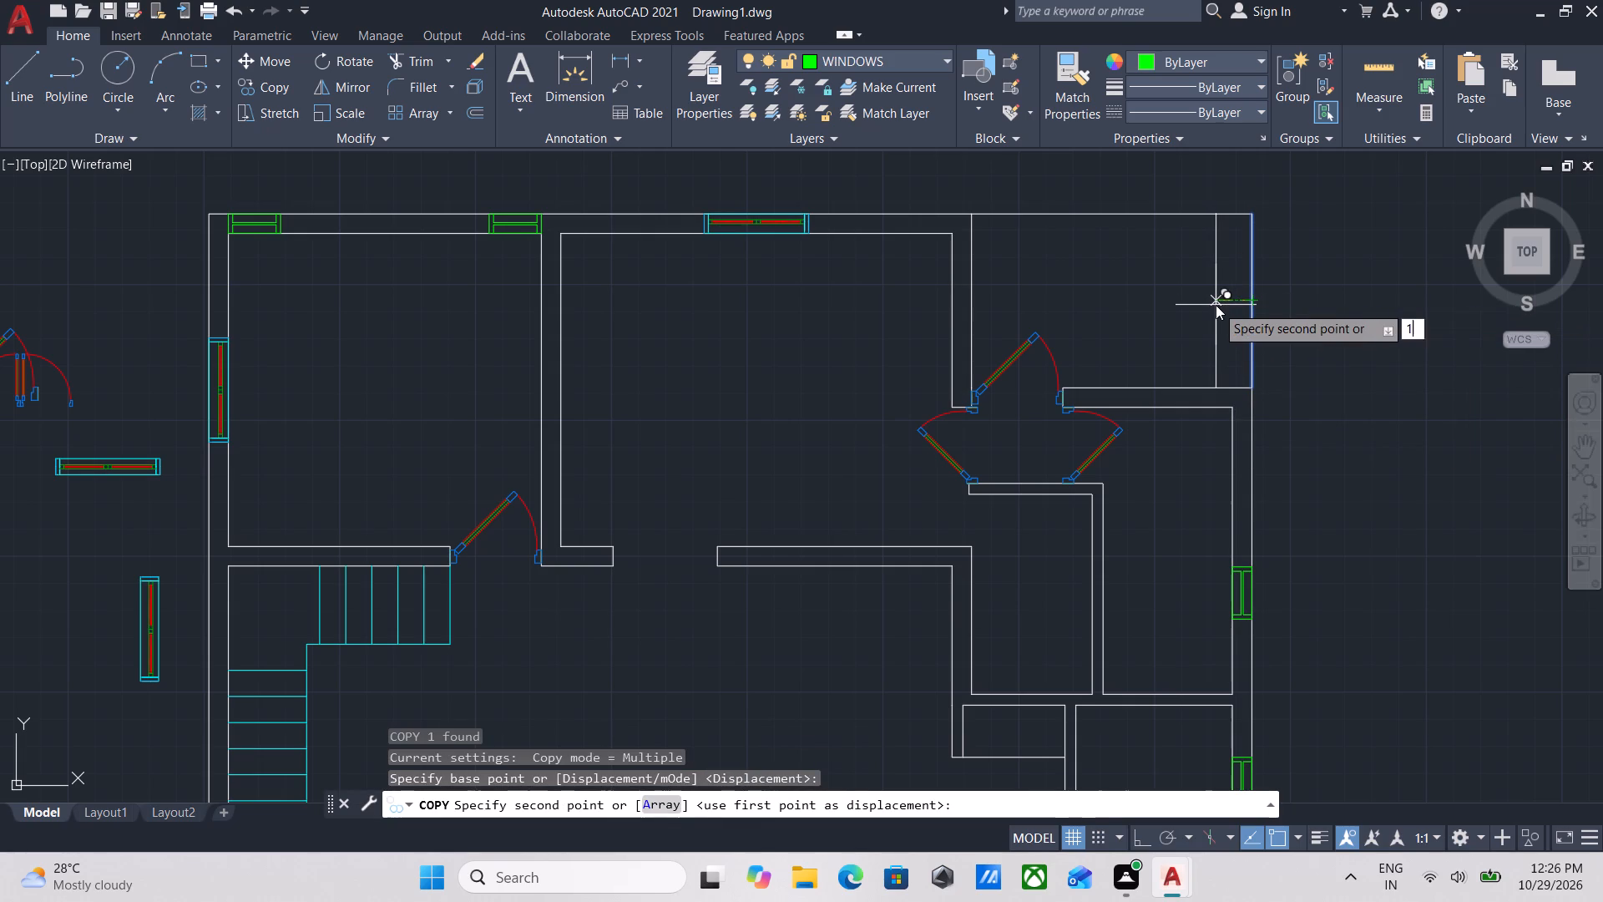
{"action": "key", "text": "Return"}
{"action": "key", "text": "Escape"}
Copy the inner parallel line in the northeast corner area another 1' west from its midpoint, with Ortho on.
{"action": "scroll", "coordinate": [1223, 317], "scroll_direction": "up", "scroll_amount": 1}
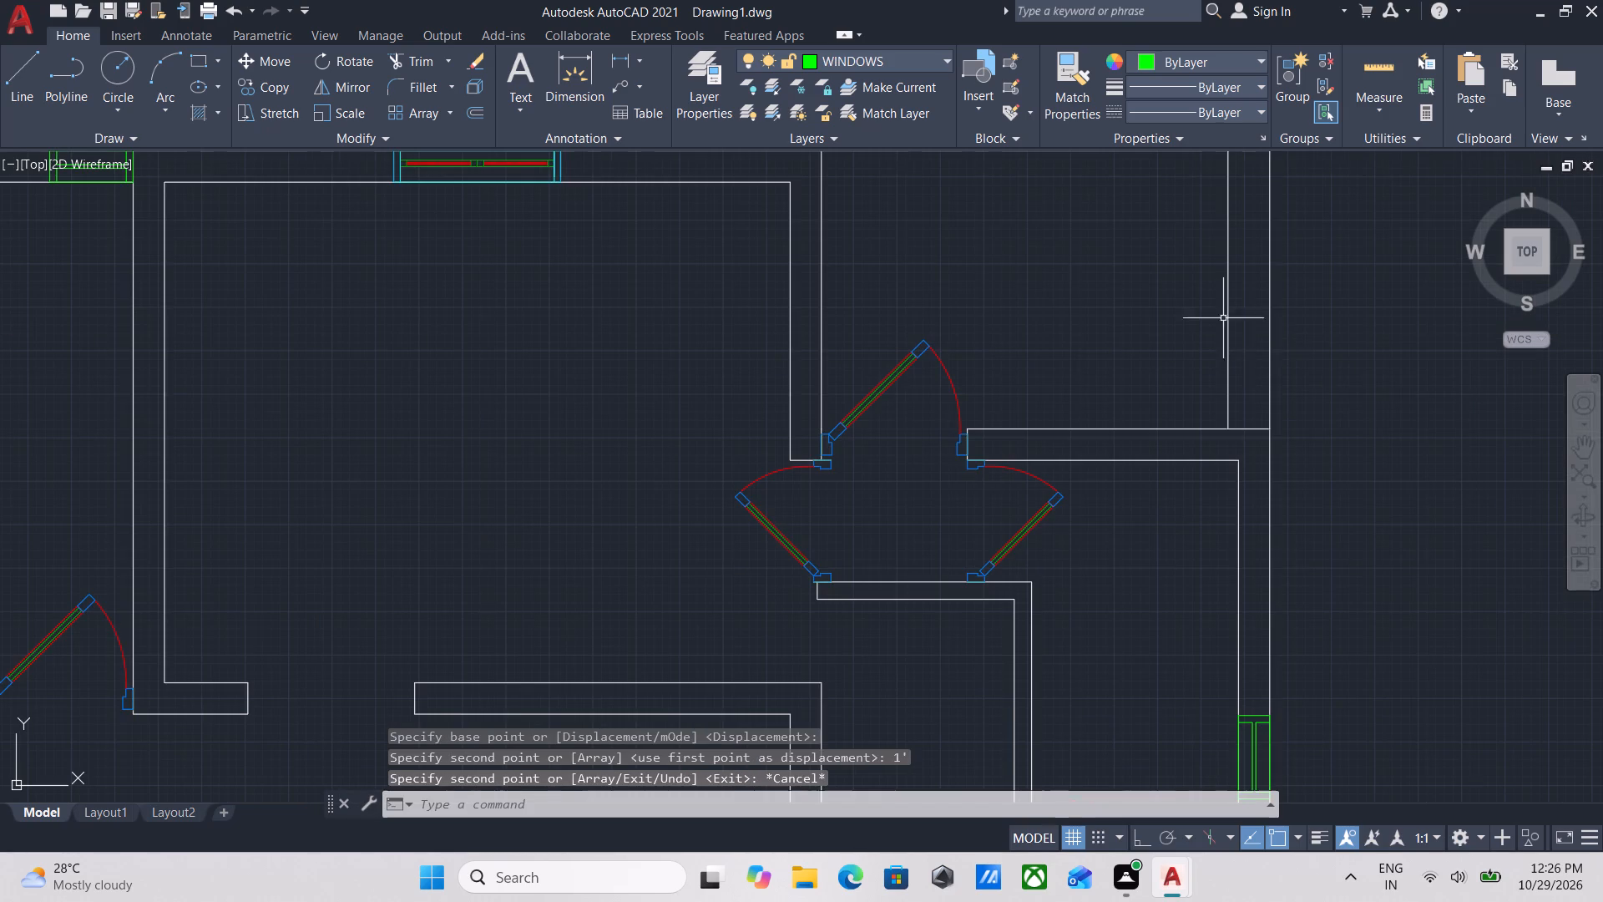
{"action": "left_click", "coordinate": [1244, 339]}
{"action": "left_click", "coordinate": [1164, 282]}
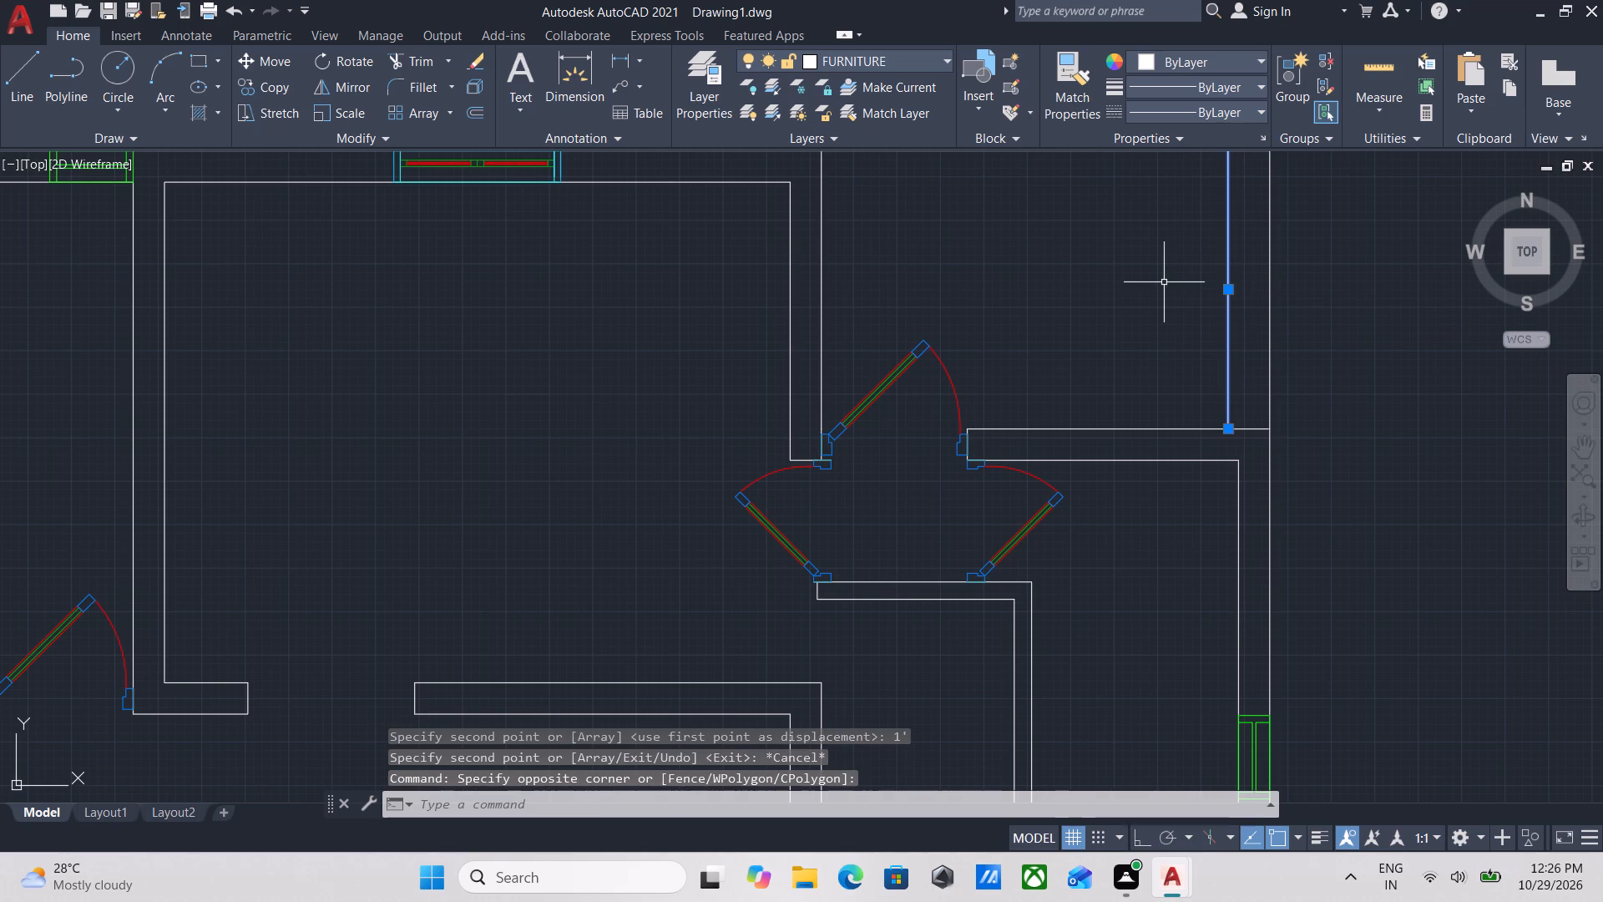
{"action": "type", "text": "CO"}
{"action": "key", "text": "Return"}
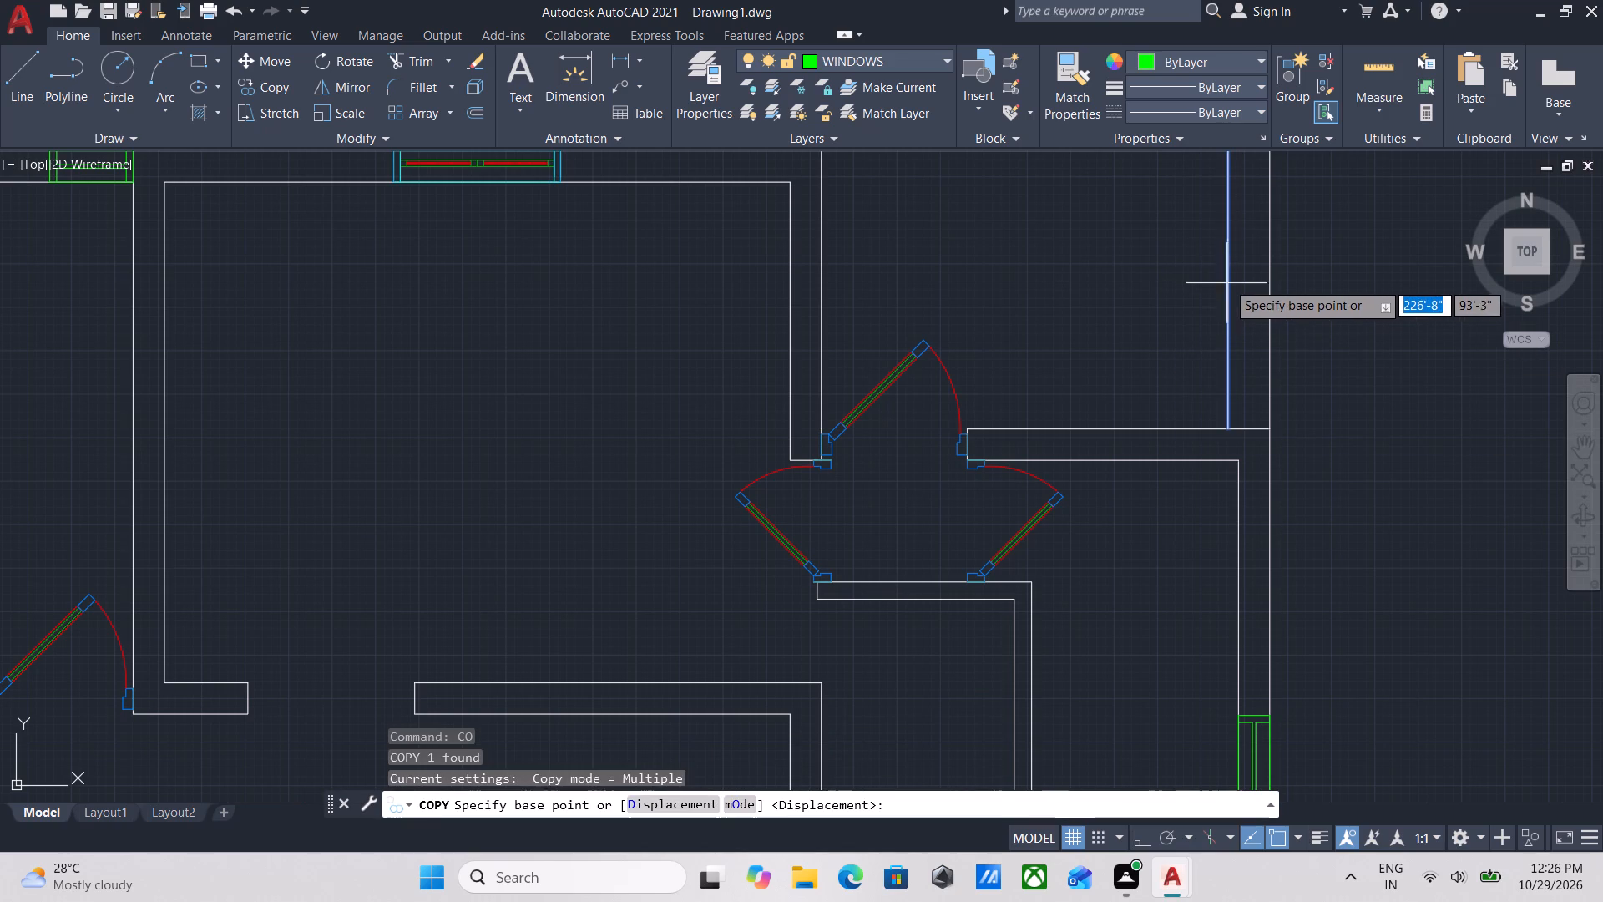
{"action": "left_click", "coordinate": [1228, 292]}
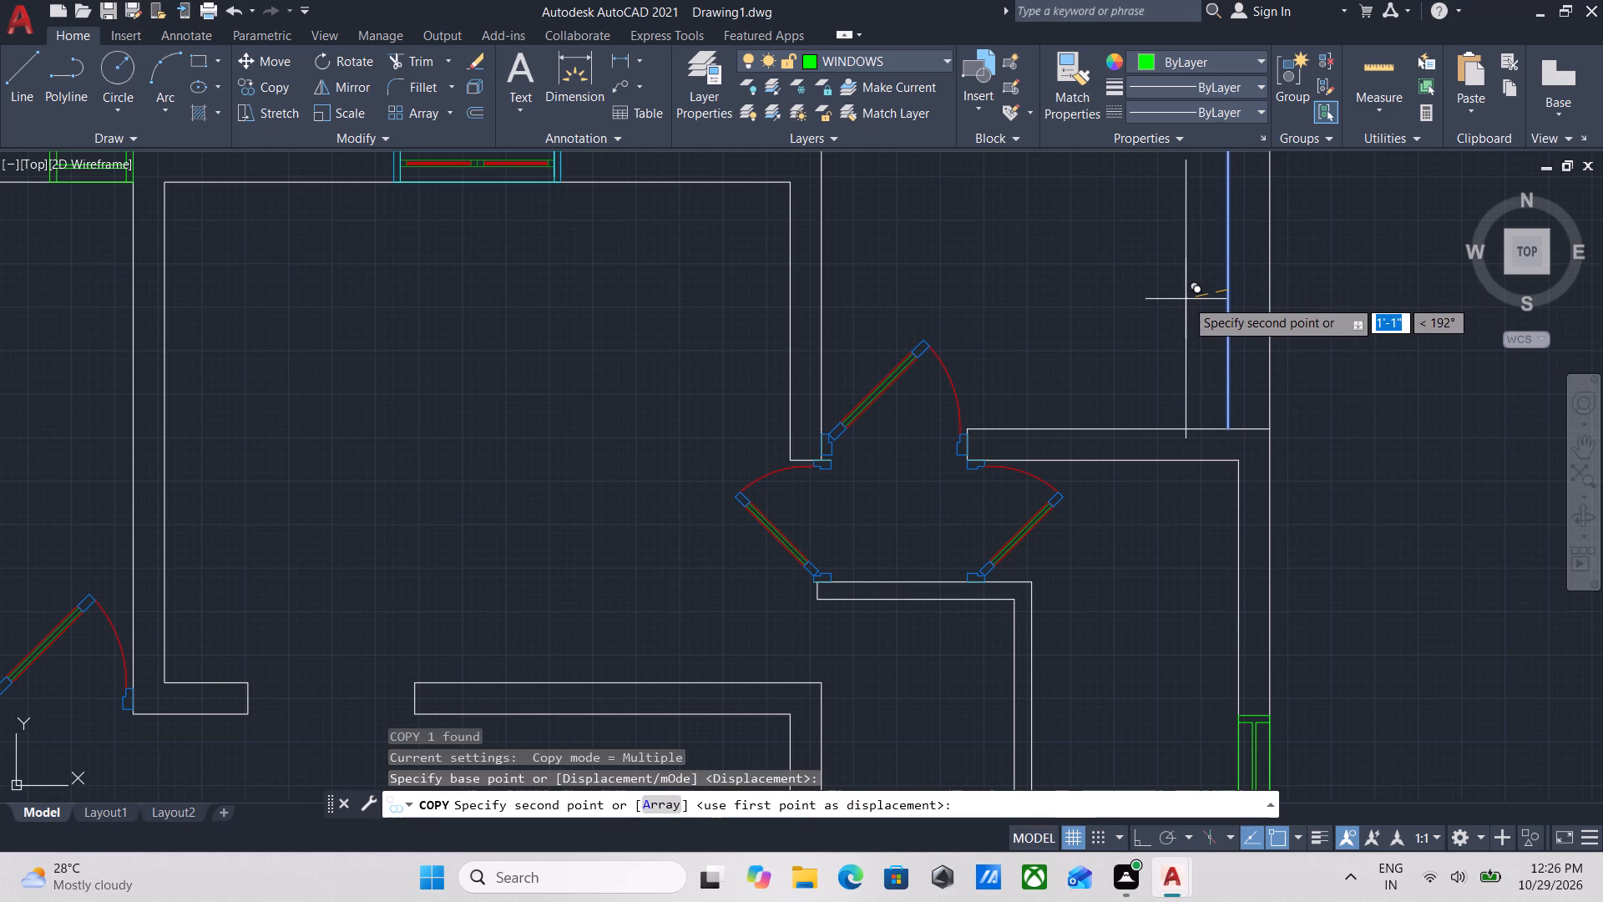
{"action": "middle_click_drag", "start_coordinate": [1184, 307], "coordinate": [1201, 387]}
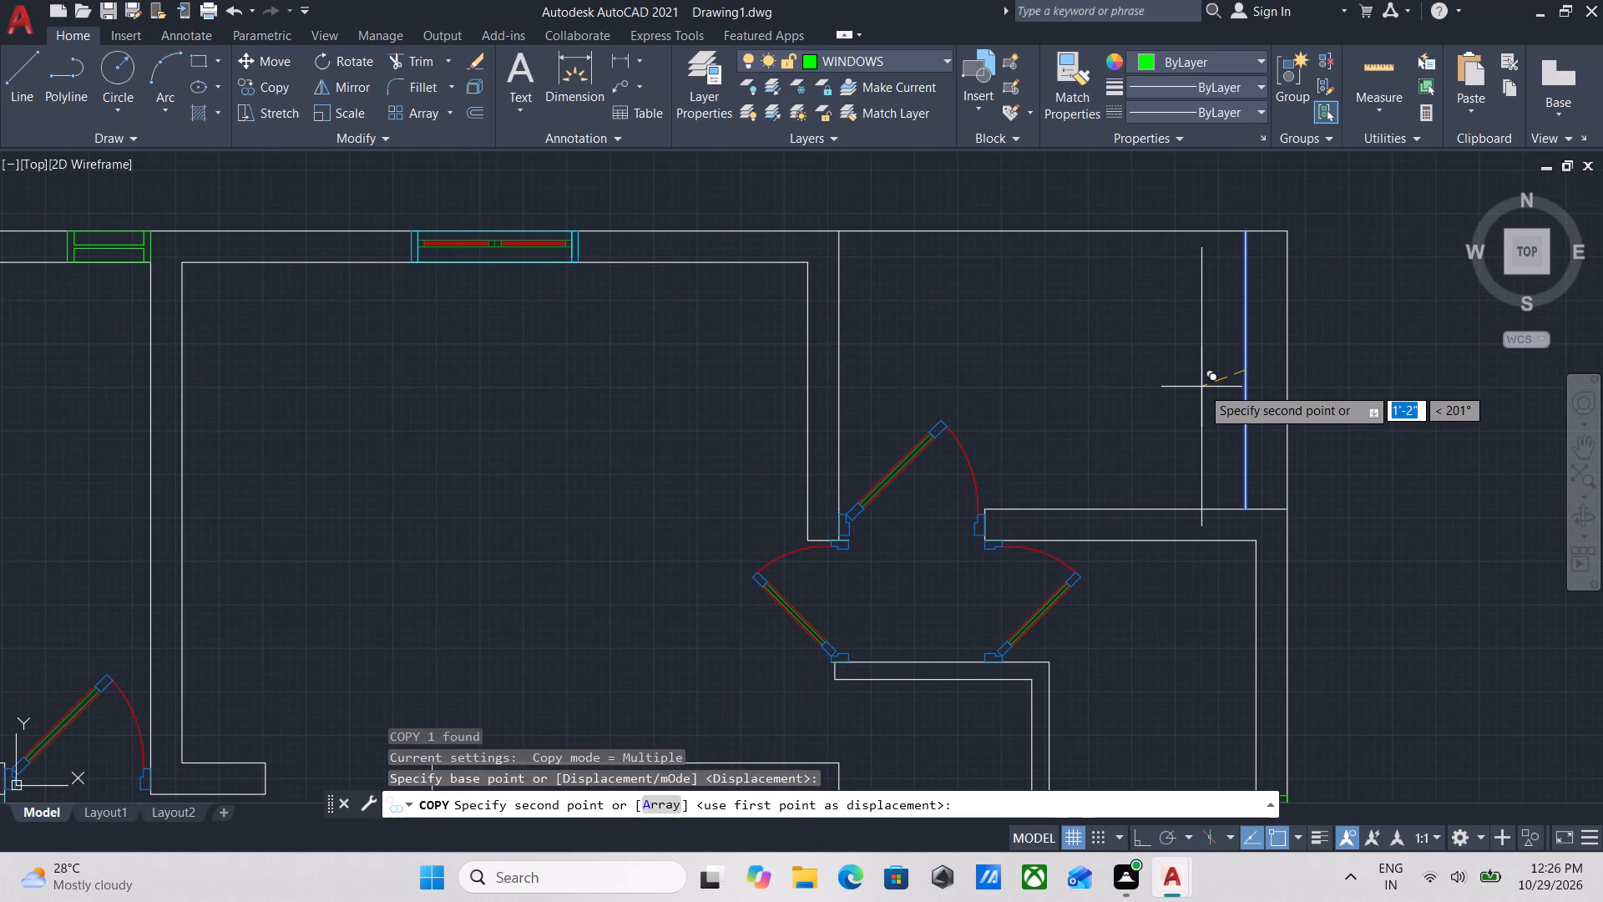
{"action": "key", "text": "F8"}
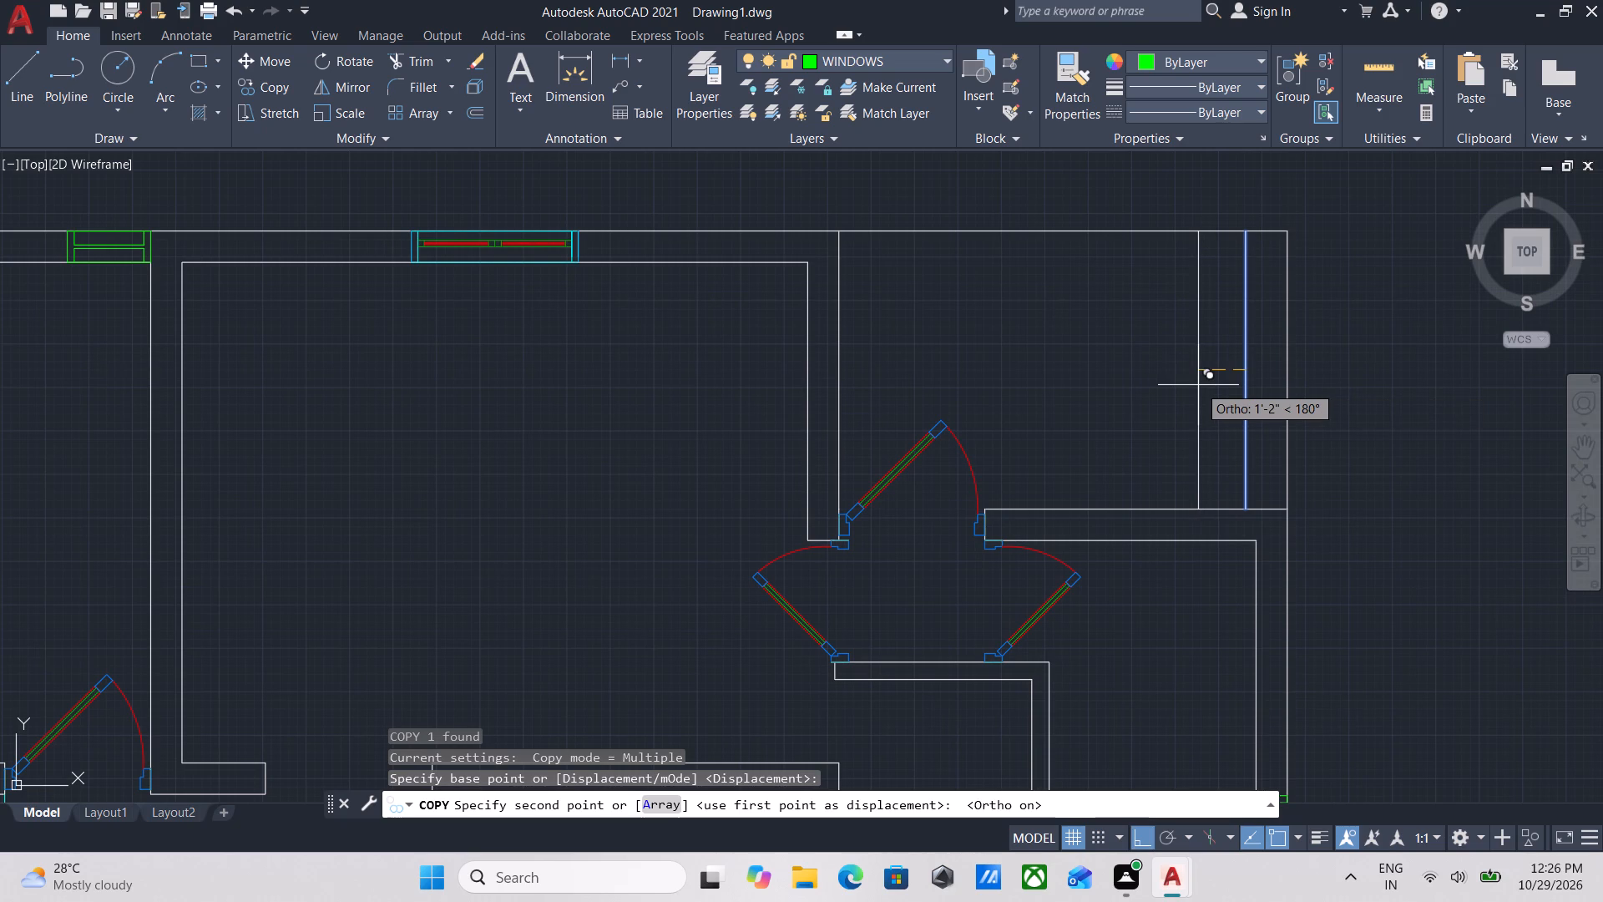
{"action": "type", "text": "1'"}
{"action": "key", "text": "Return"}
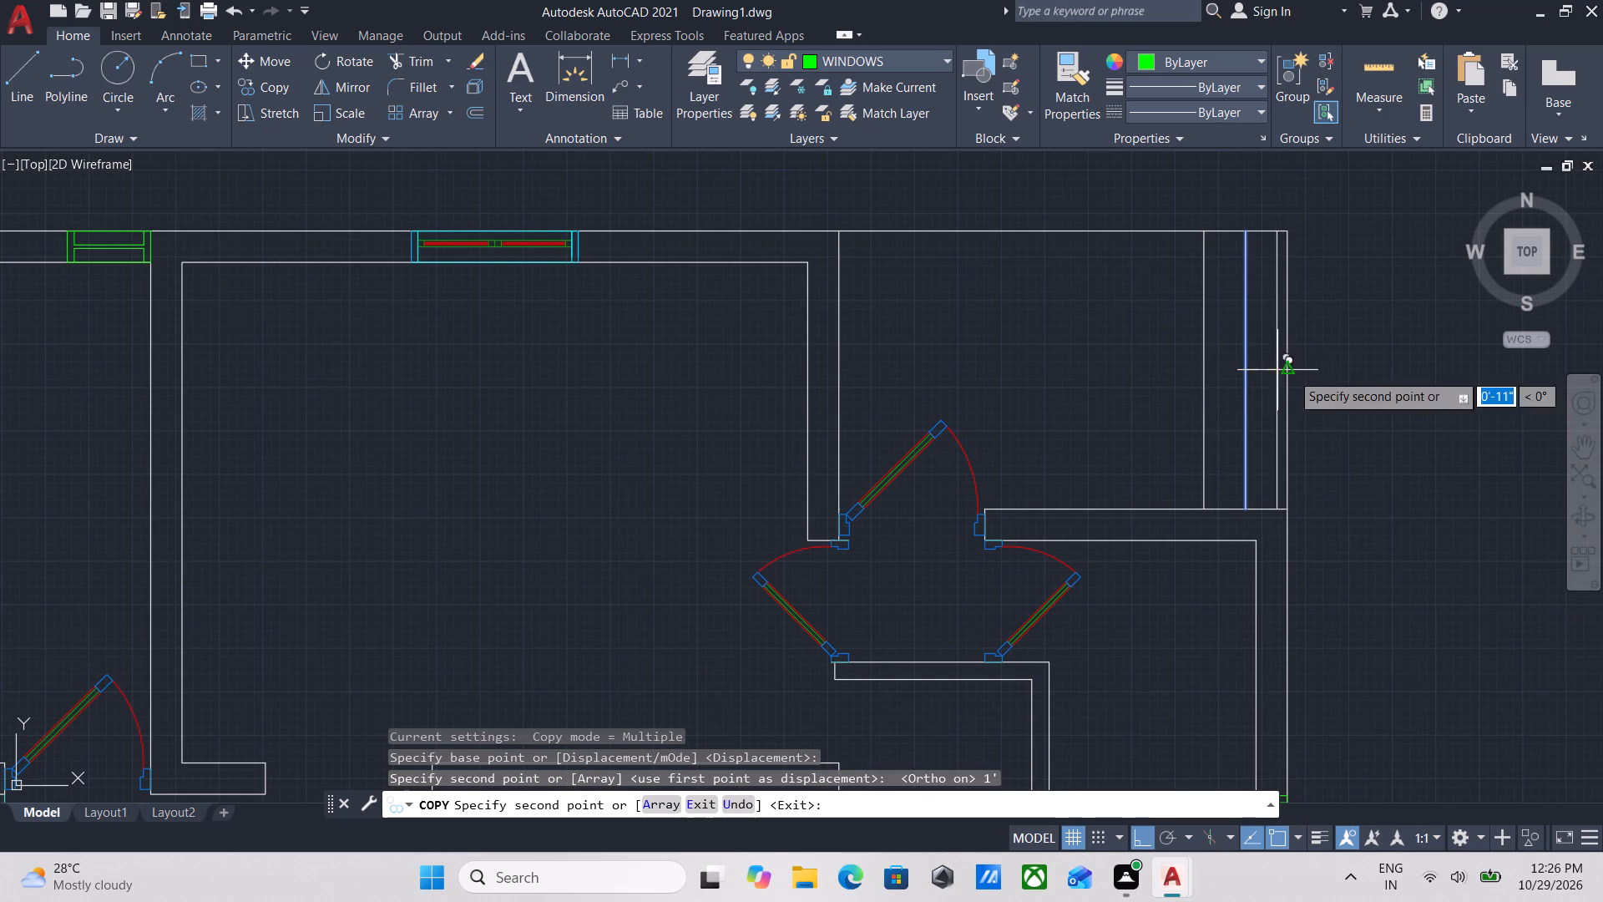
{"action": "key", "text": "Escape"}
Examine the whole floor plan for remaining work, from the northeast corner area and north rooms down to the front steps and southwest room.
{"action": "scroll", "coordinate": [1258, 386], "scroll_direction": "down", "scroll_amount": 2}
{"action": "middle_click_drag", "start_coordinate": [1253, 387], "coordinate": [1265, 438]}
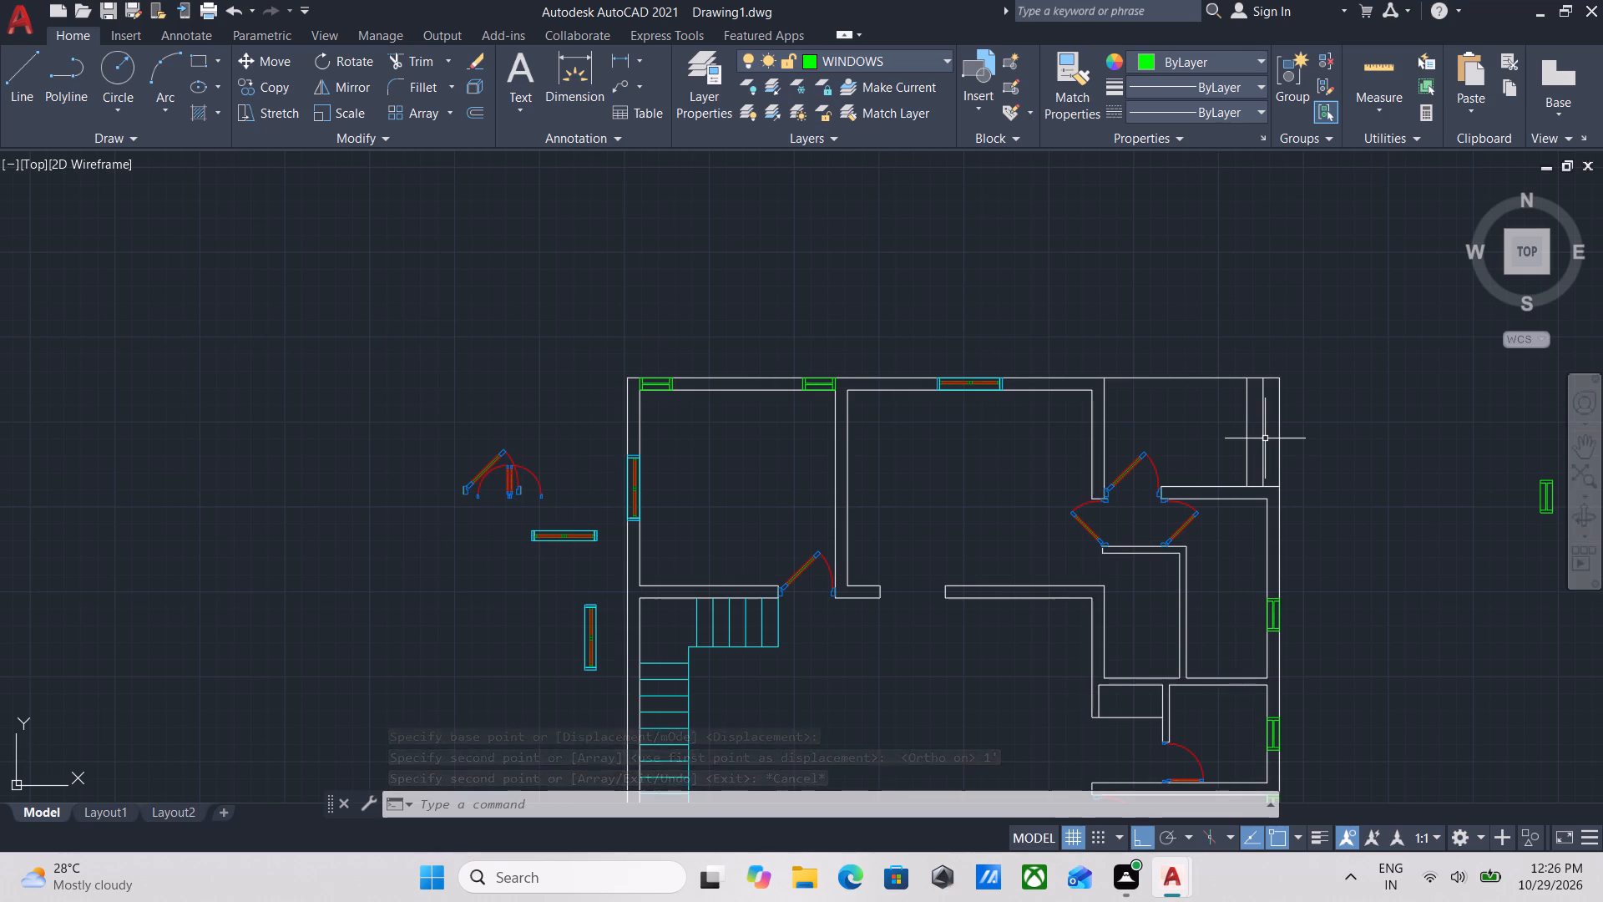
{"action": "scroll", "coordinate": [1249, 444], "scroll_direction": "up", "scroll_amount": 2}
{"action": "middle_click_drag", "start_coordinate": [1120, 460], "coordinate": [1167, 465]}
{"action": "middle_click_drag", "start_coordinate": [1116, 469], "coordinate": [1225, 500]}
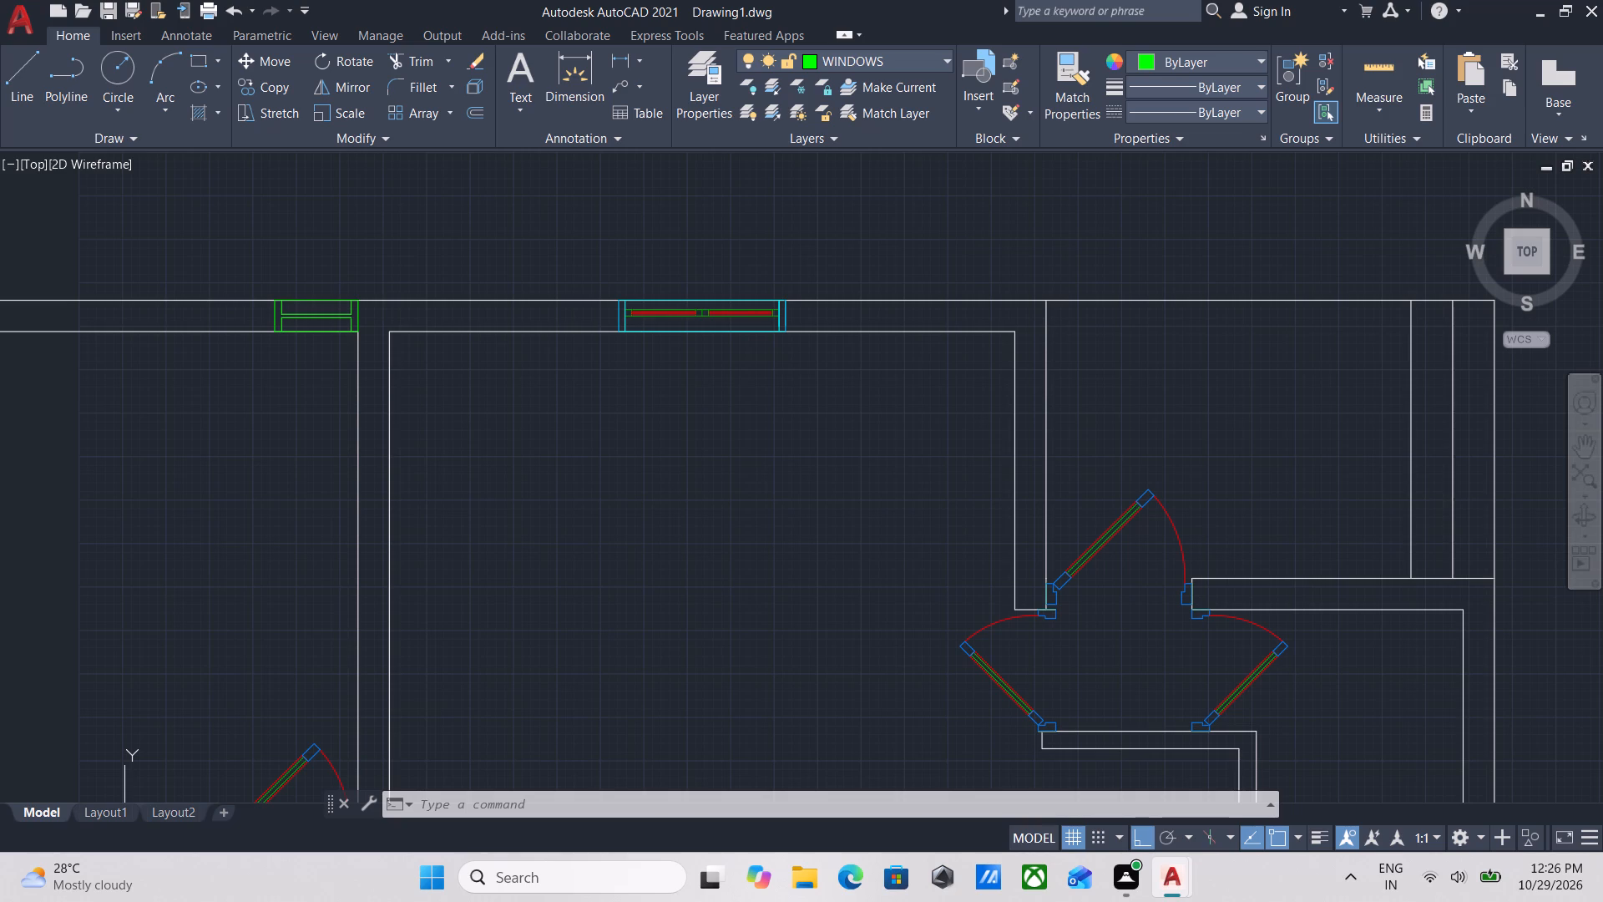
{"action": "scroll", "coordinate": [1292, 443], "scroll_direction": "down", "scroll_amount": 1}
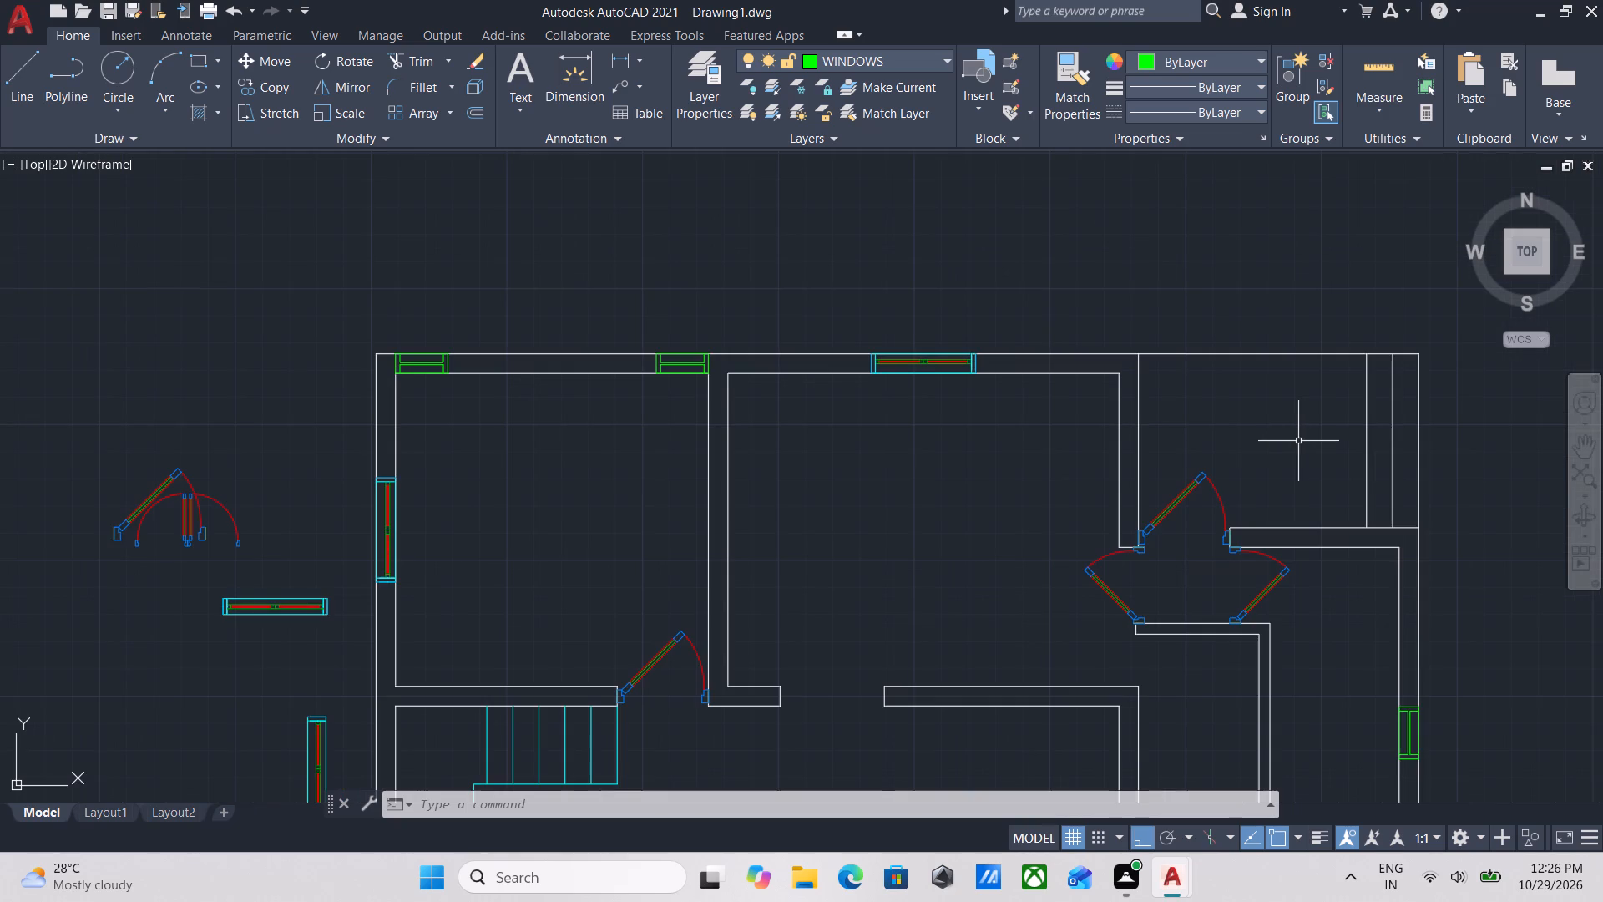
{"action": "scroll", "coordinate": [1166, 472], "scroll_direction": "down", "scroll_amount": 1}
{"action": "middle_click_drag", "start_coordinate": [950, 504], "coordinate": [1274, 458]}
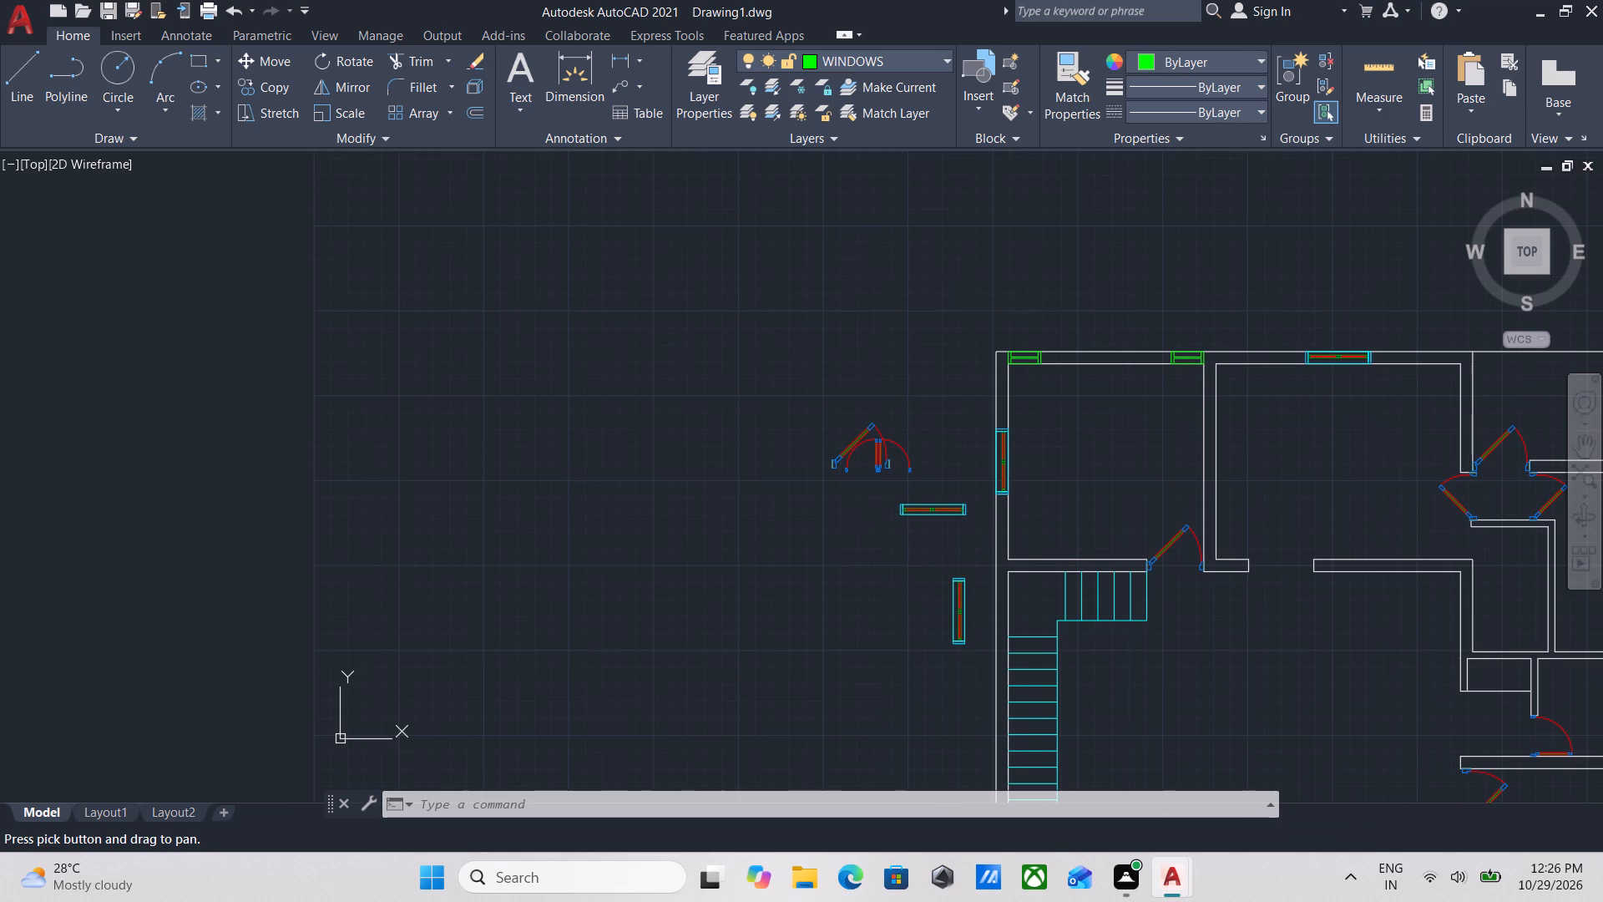
{"action": "scroll", "coordinate": [1274, 458], "scroll_direction": "up", "scroll_amount": 1}
{"action": "scroll", "coordinate": [1272, 459], "scroll_direction": "down", "scroll_amount": 1}
{"action": "middle_click_drag", "start_coordinate": [1272, 459], "coordinate": [1148, 452]}
{"action": "middle_click_drag", "start_coordinate": [1223, 482], "coordinate": [1112, 482]}
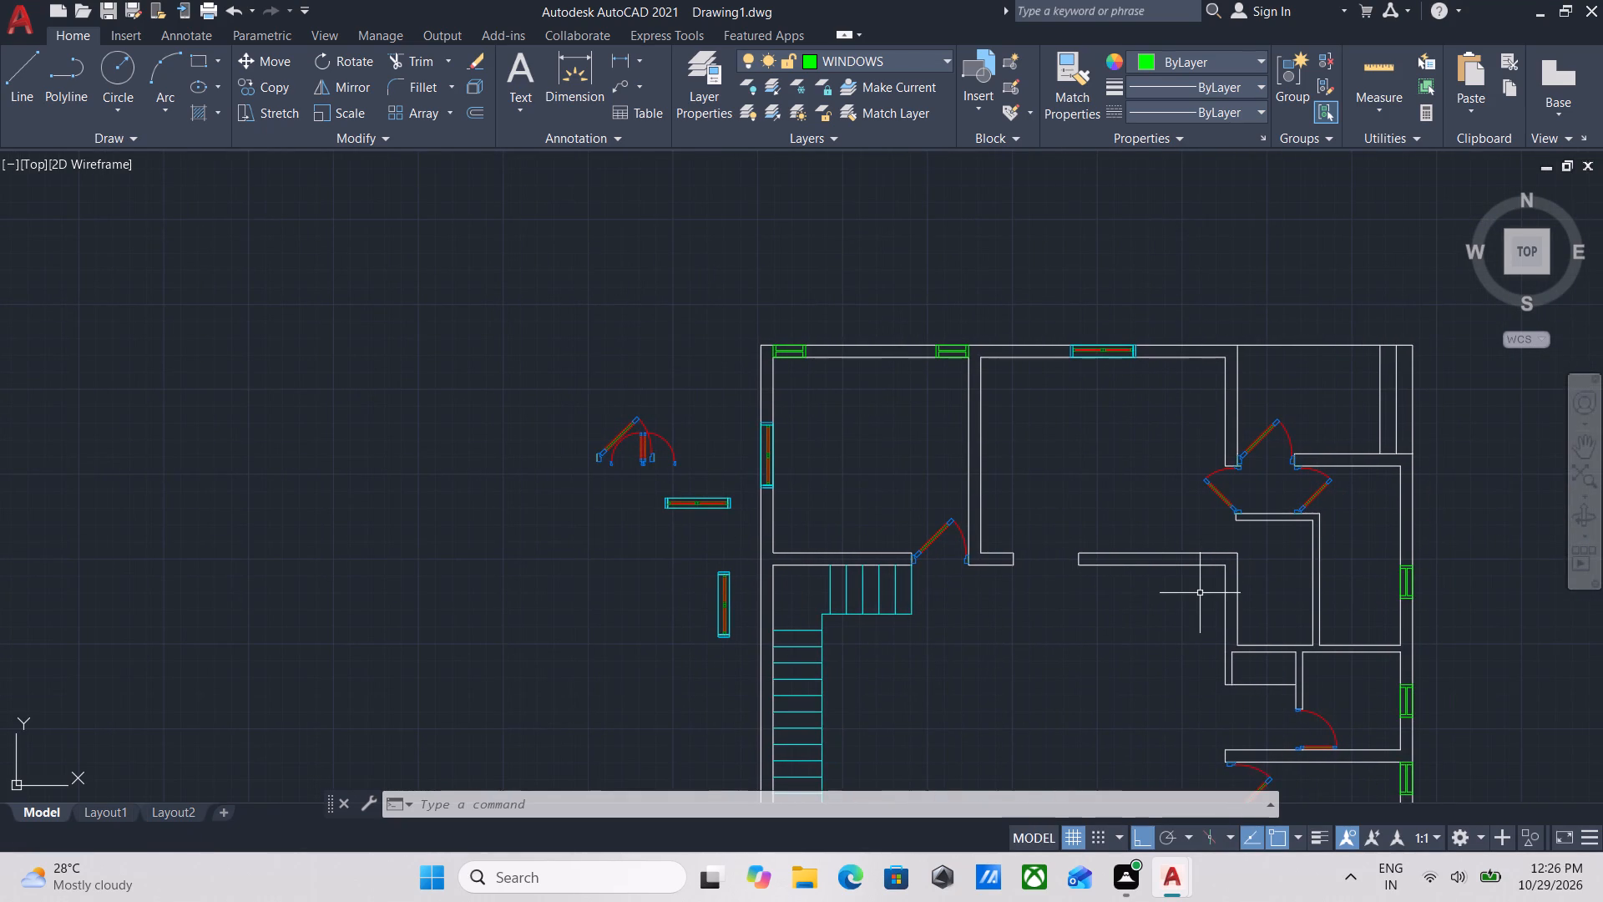
{"action": "scroll", "coordinate": [1286, 561], "scroll_direction": "down", "scroll_amount": 1}
{"action": "middle_click_drag", "start_coordinate": [1278, 558], "coordinate": [1196, 418]}
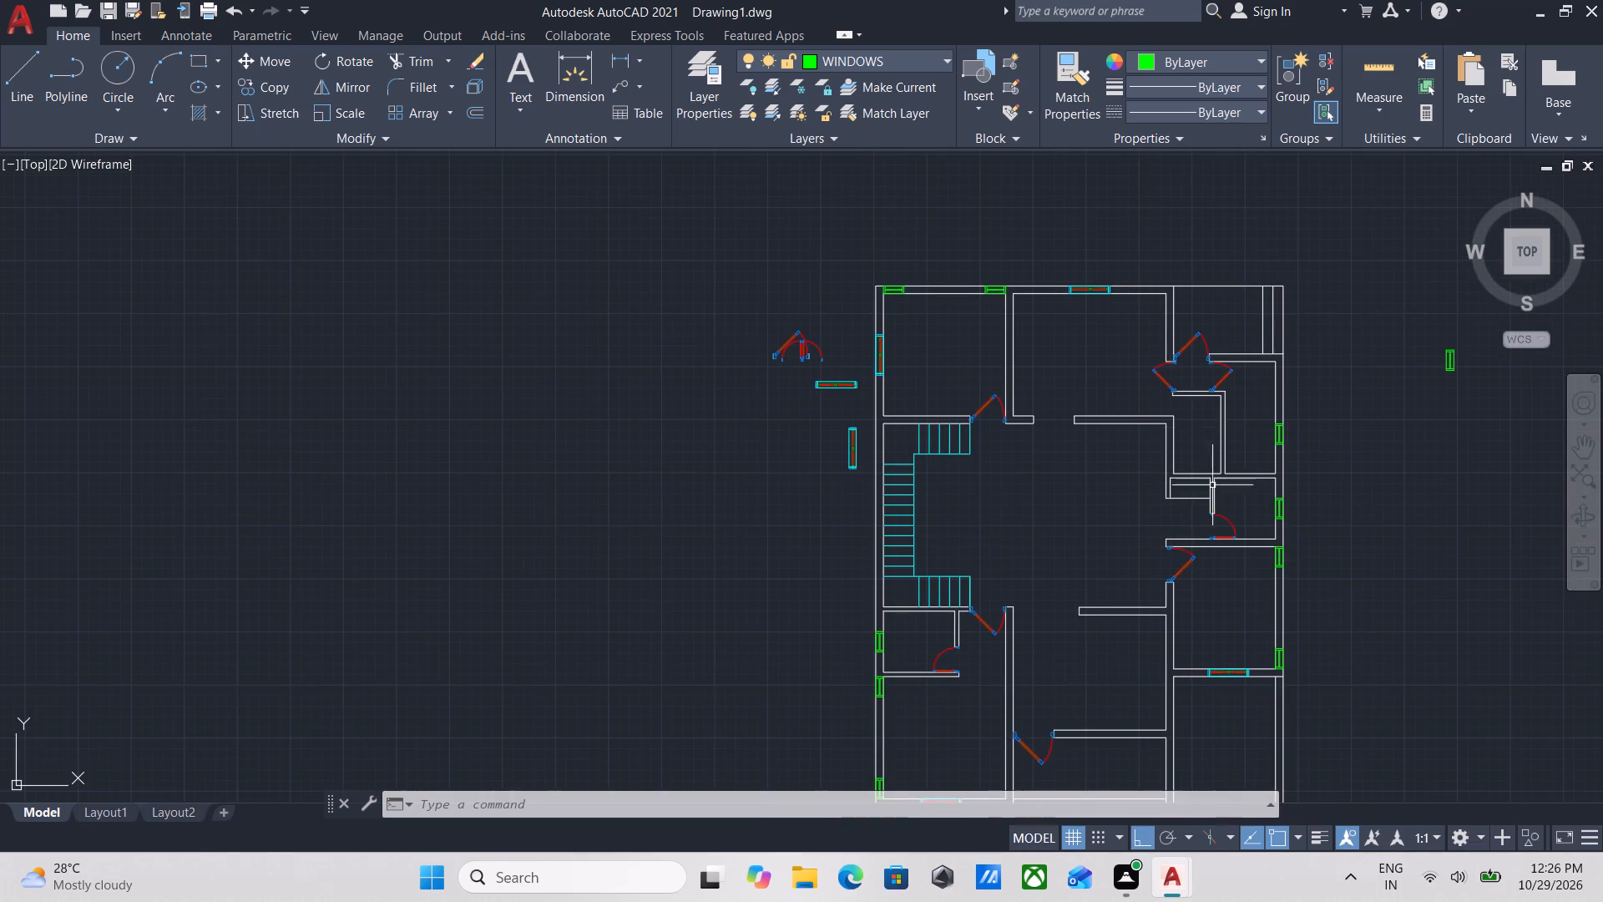
{"action": "middle_click_drag", "start_coordinate": [1267, 564], "coordinate": [1081, 470]}
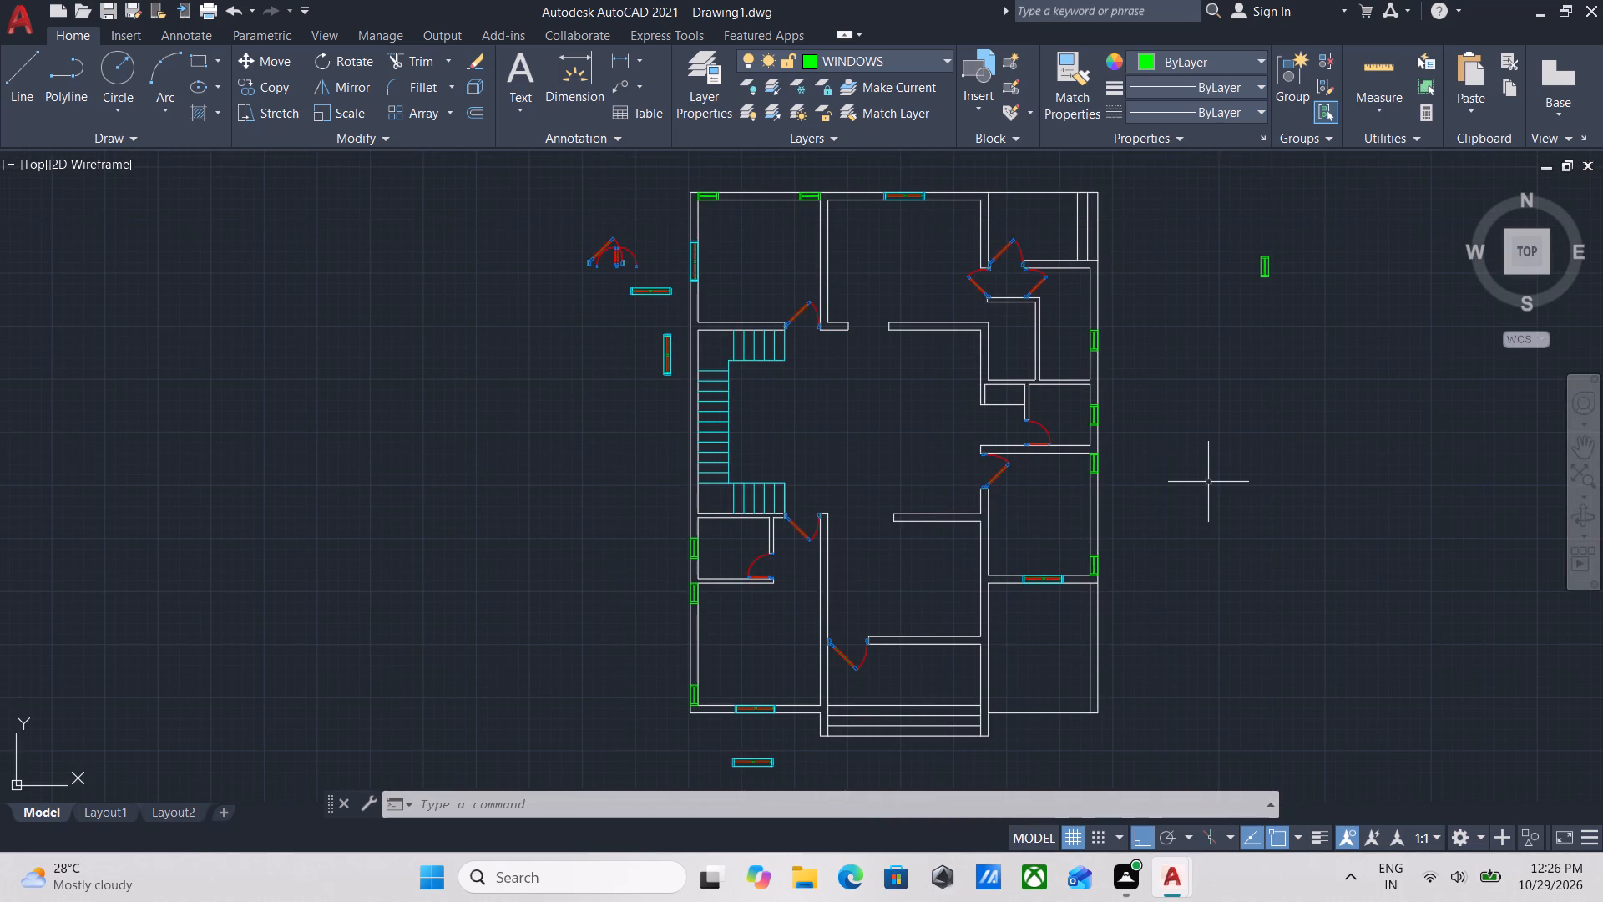
{"action": "middle_click_drag", "start_coordinate": [1188, 631], "coordinate": [1357, 485]}
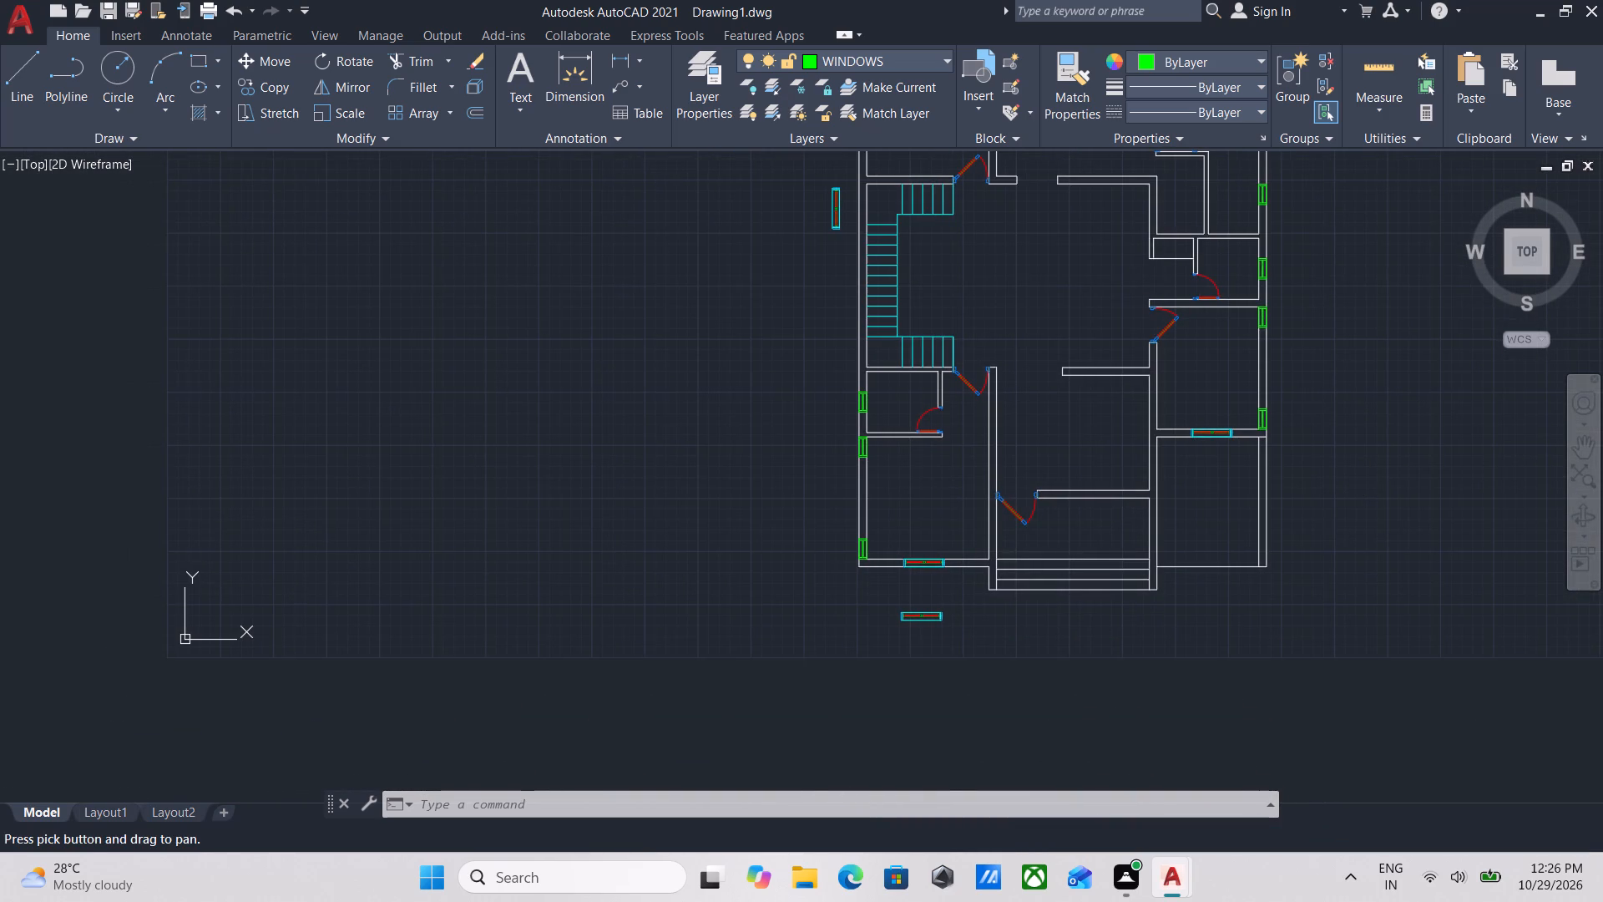
{"action": "scroll", "coordinate": [1247, 510], "scroll_direction": "up", "scroll_amount": 2}
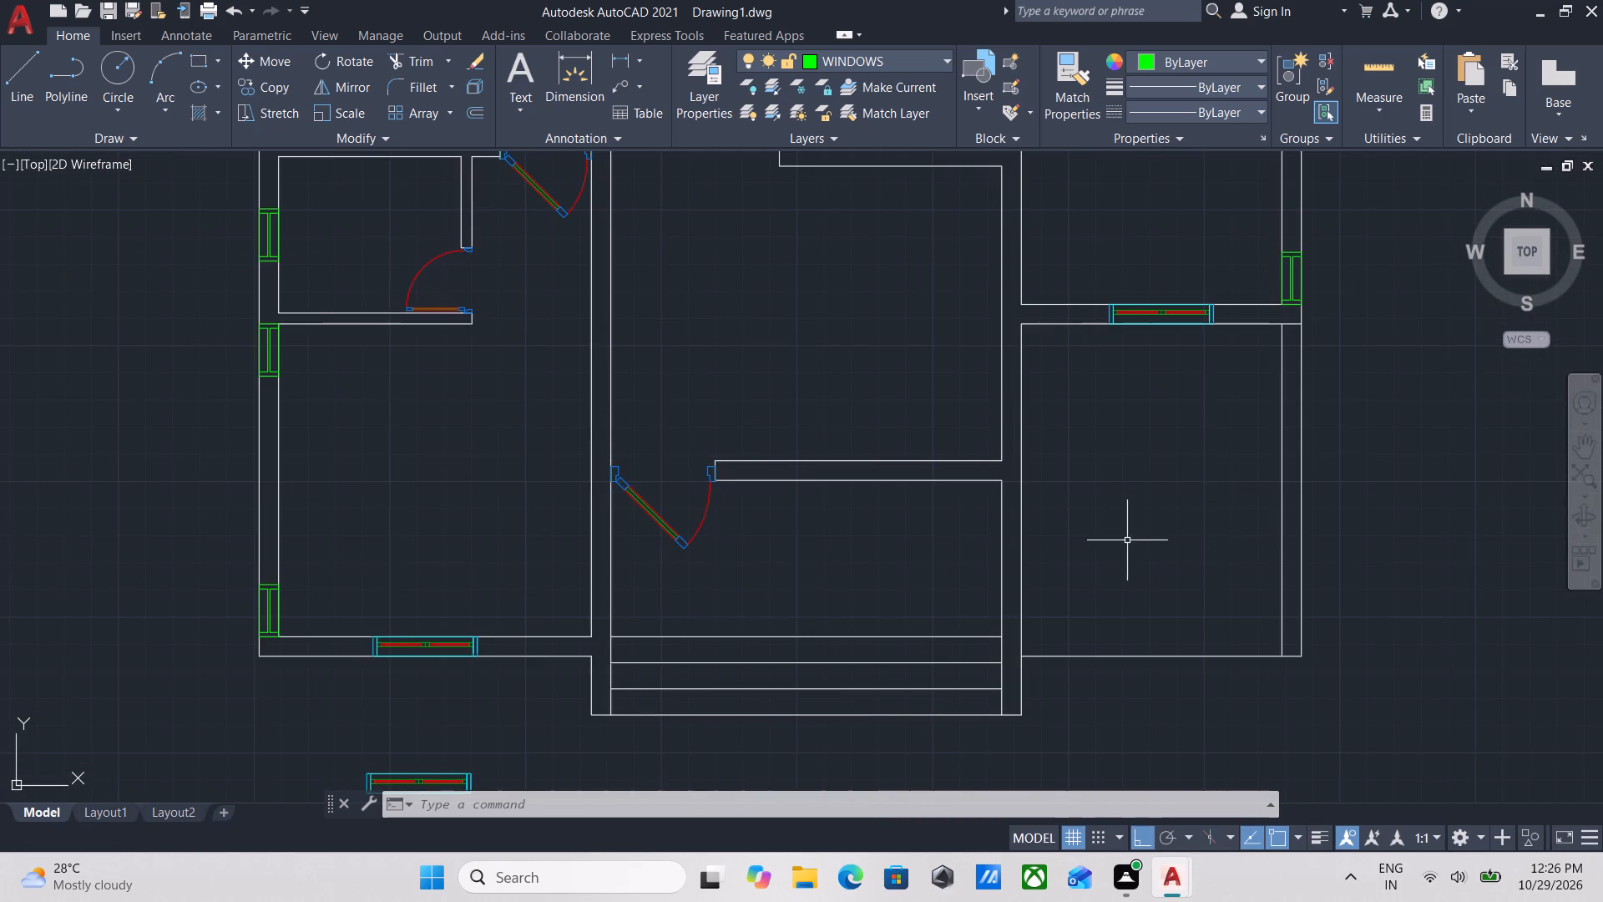
{"action": "middle_click_drag", "start_coordinate": [1135, 540], "coordinate": [1403, 523]}
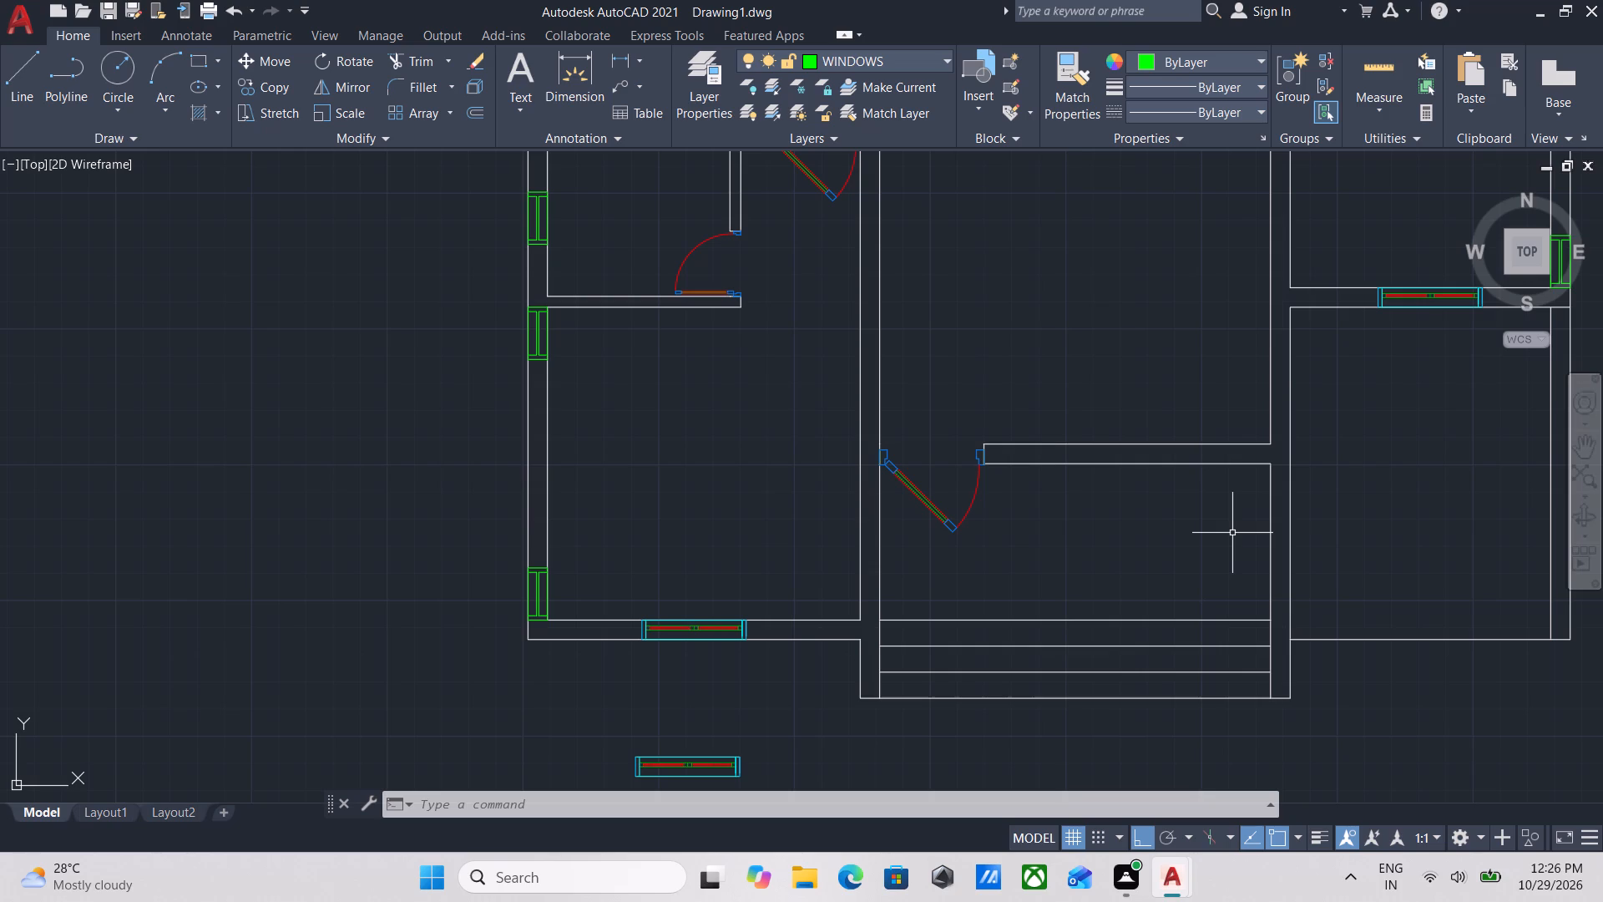
{"action": "middle_click_drag", "start_coordinate": [1045, 551], "coordinate": [1190, 573]}
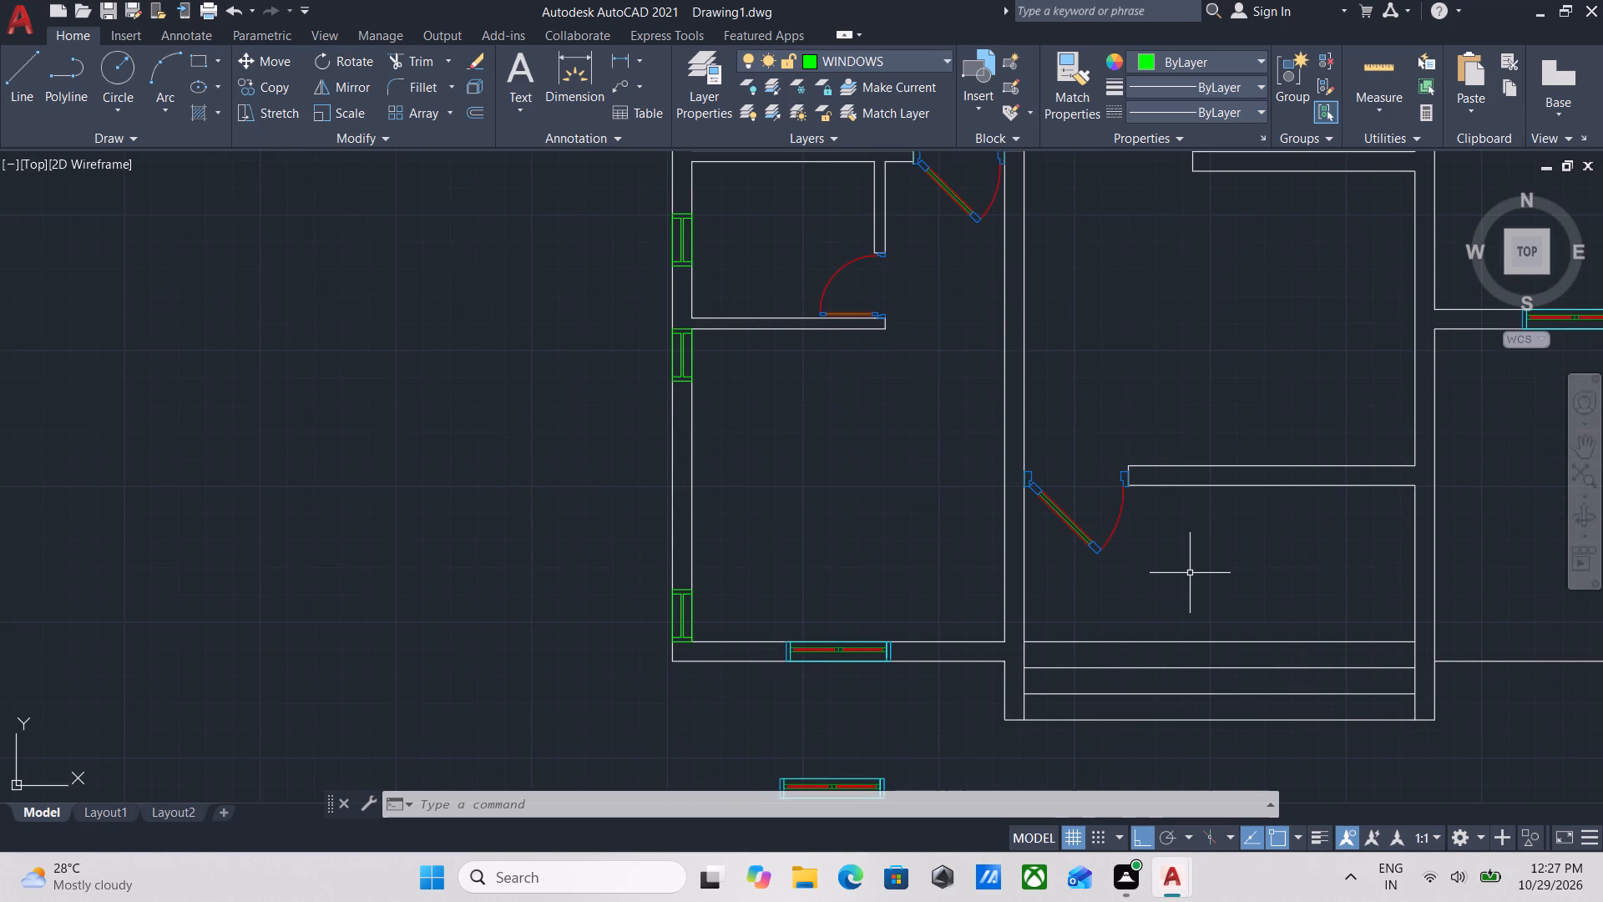
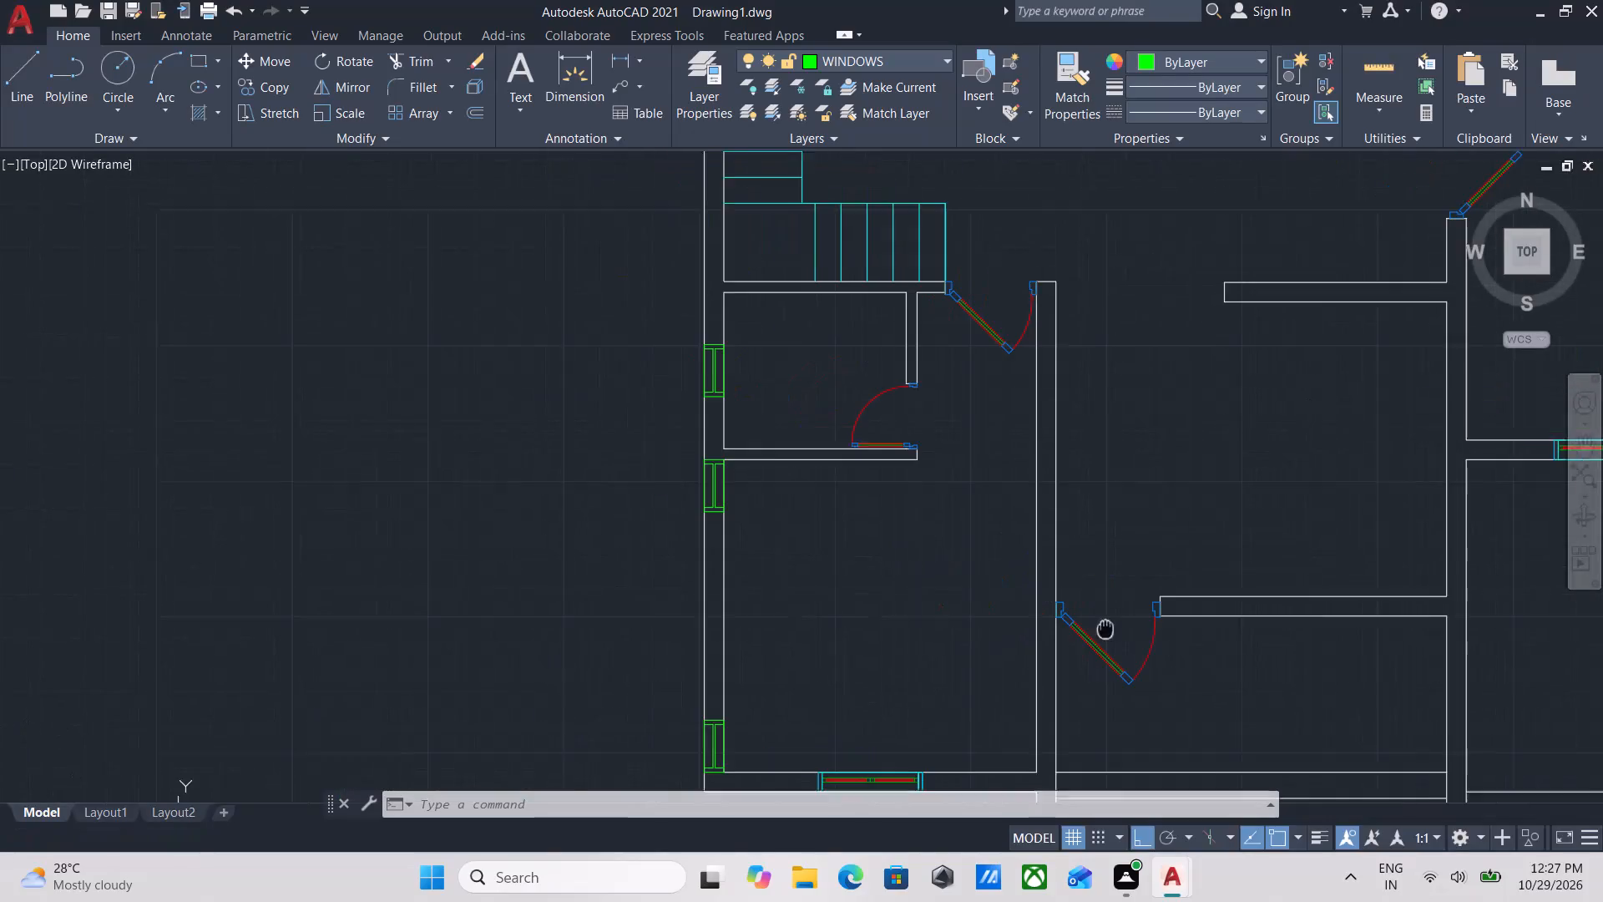
Examine the detailed floor plan's doors and windows, then compare it with the second plan to the east.
{"action": "scroll", "coordinate": [1122, 636], "scroll_direction": "down", "scroll_amount": 2}
{"action": "middle_click_drag", "start_coordinate": [1122, 636], "coordinate": [1218, 649]}
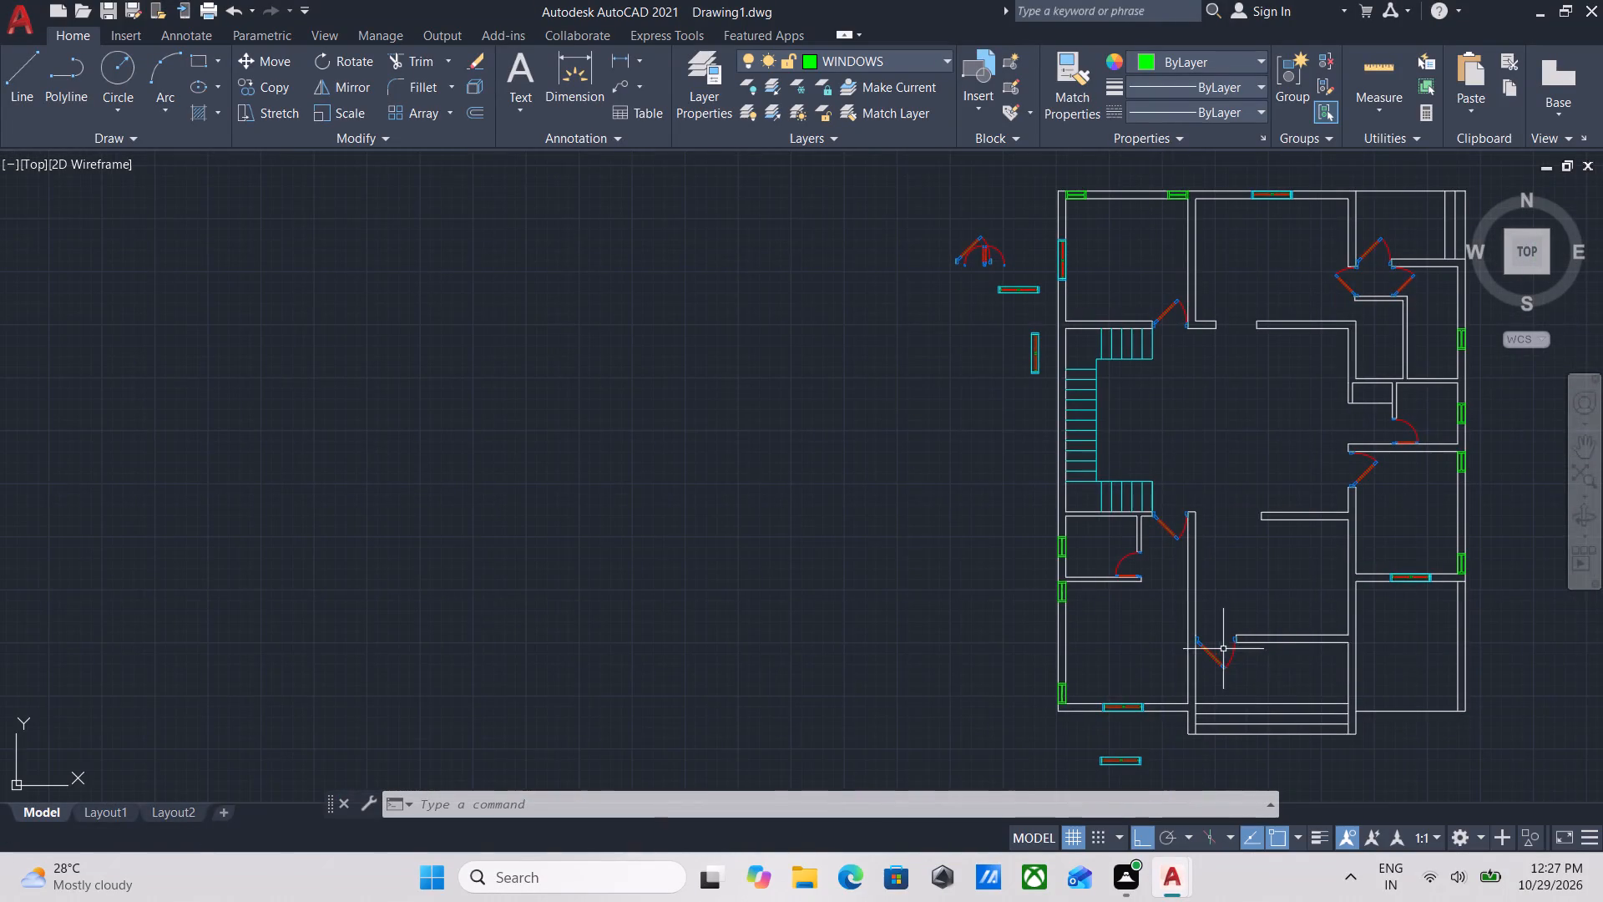
{"action": "scroll", "coordinate": [1323, 691], "scroll_direction": "up", "scroll_amount": 2}
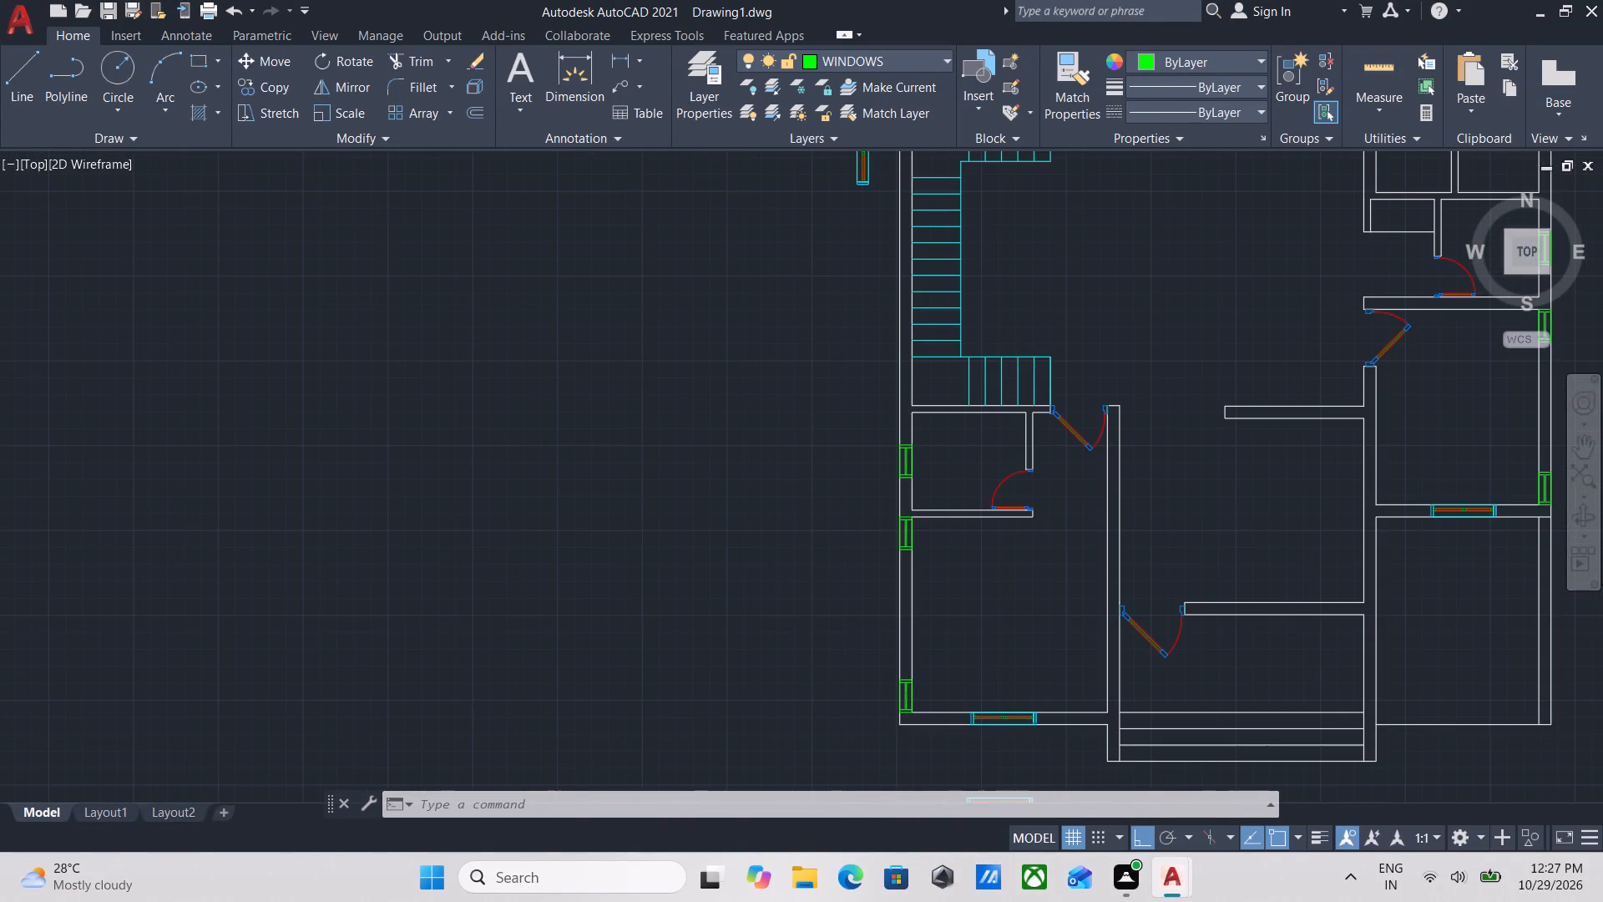
{"action": "scroll", "coordinate": [1447, 570], "scroll_direction": "down", "scroll_amount": 1}
{"action": "middle_click_drag", "start_coordinate": [1449, 561], "coordinate": [1343, 481]}
{"action": "middle_click_drag", "start_coordinate": [1344, 480], "coordinate": [1156, 678]}
{"action": "middle_click_drag", "start_coordinate": [1039, 429], "coordinate": [1011, 641]}
{"action": "scroll", "coordinate": [1039, 429], "scroll_direction": "down", "scroll_amount": 1}
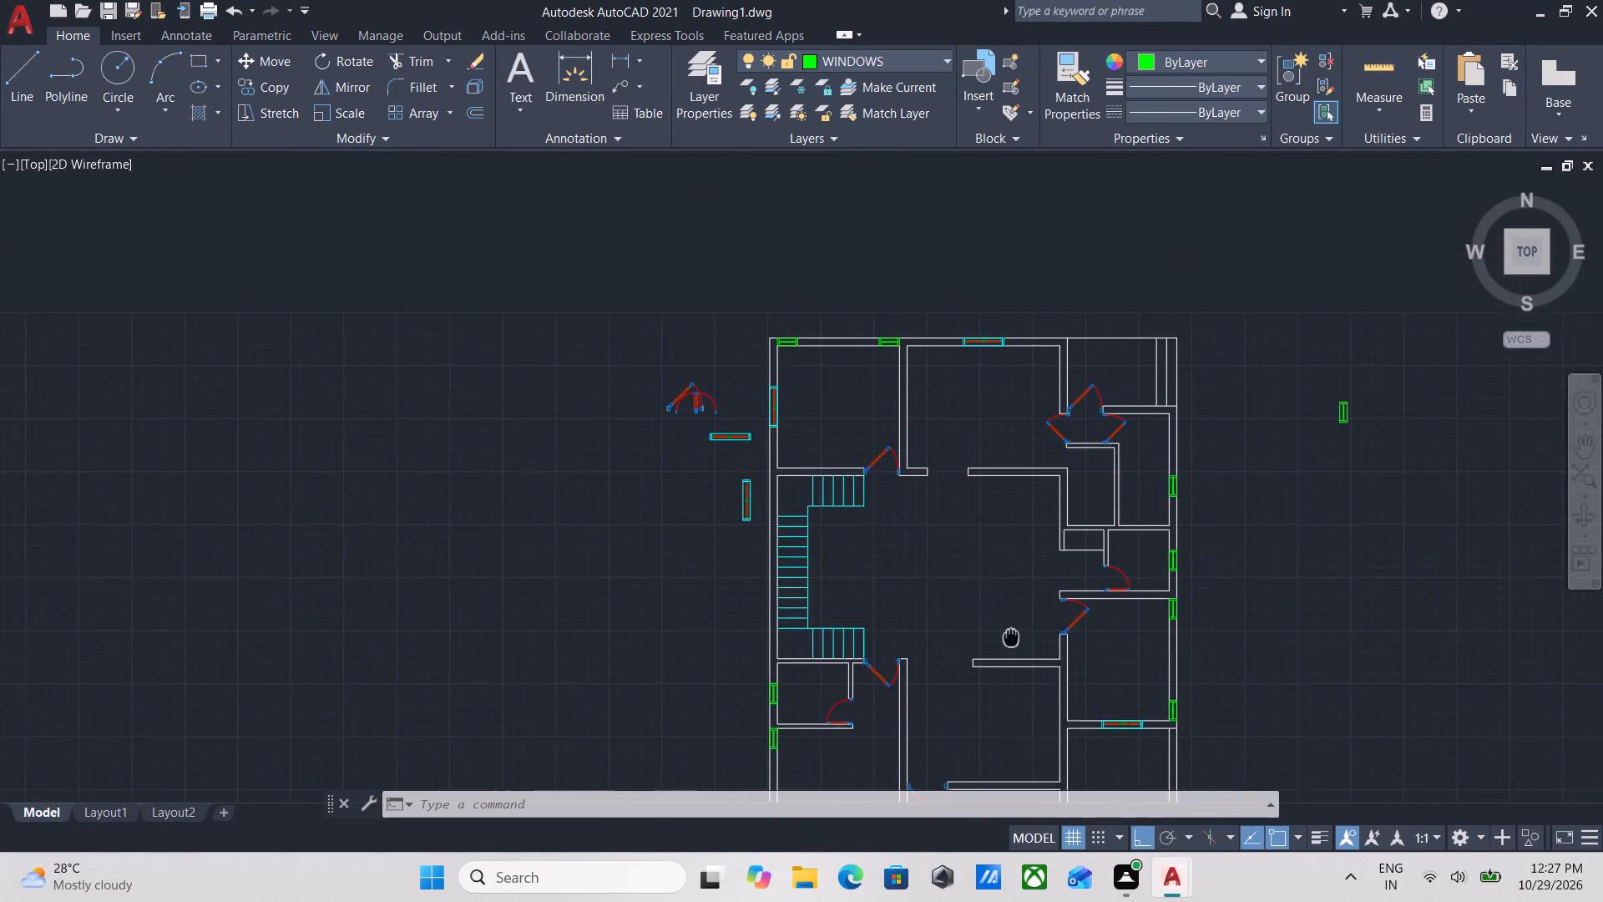
{"action": "middle_click_drag", "start_coordinate": [1011, 641], "coordinate": [1013, 646]}
{"action": "middle_click_drag", "start_coordinate": [1095, 427], "coordinate": [905, 421]}
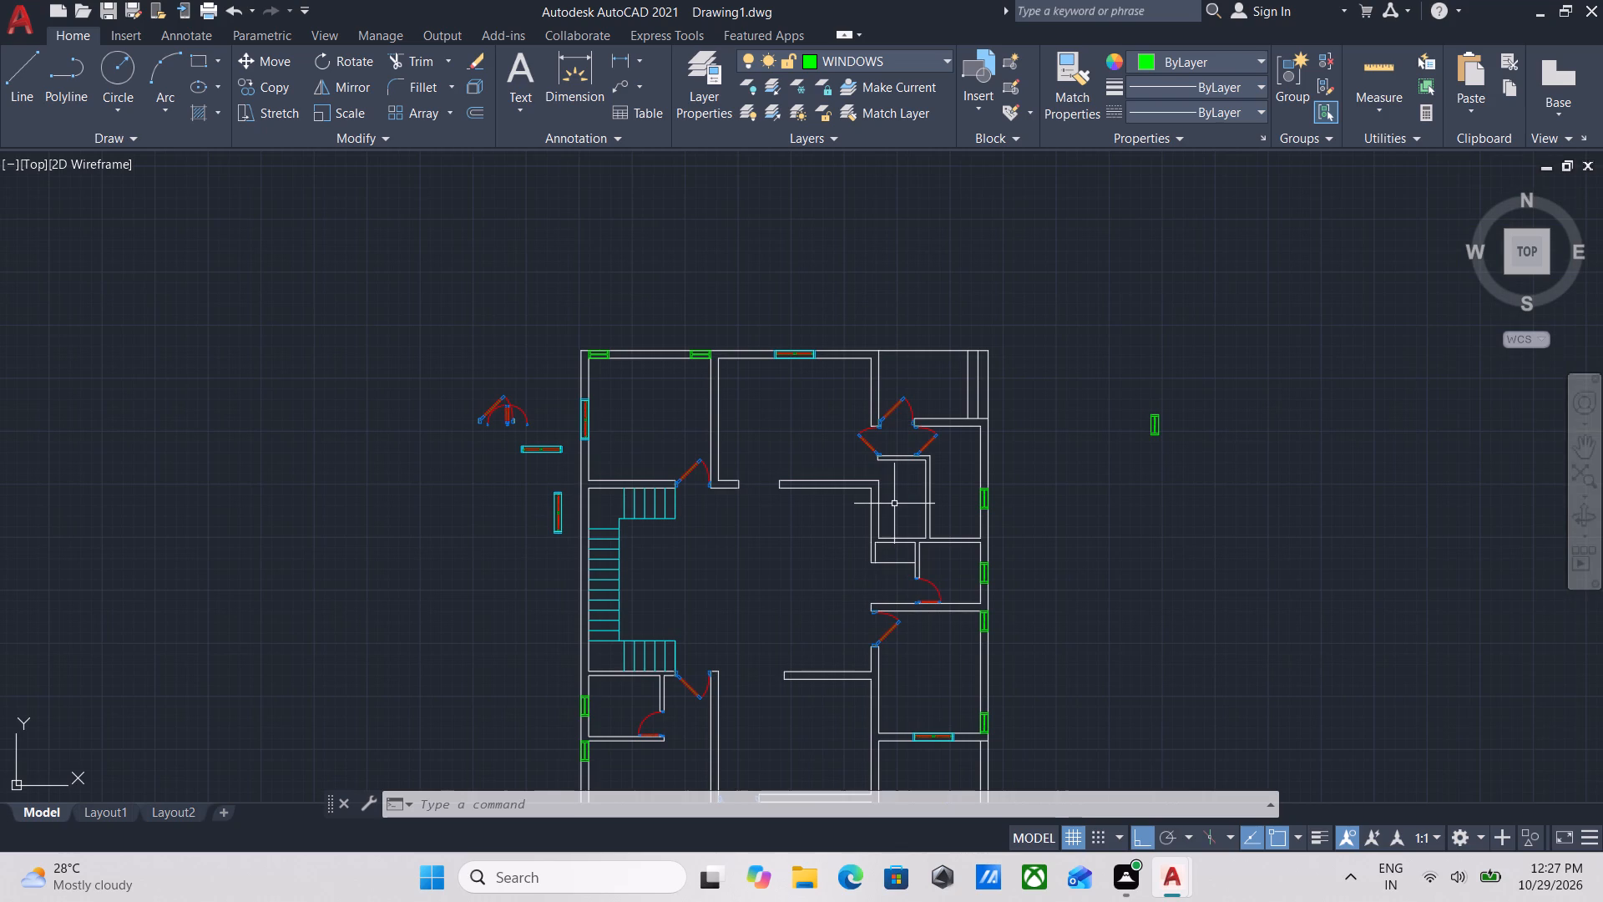
{"action": "middle_click_drag", "start_coordinate": [930, 600], "coordinate": [1100, 423]}
{"action": "middle_click_drag", "start_coordinate": [1181, 472], "coordinate": [1129, 545]}
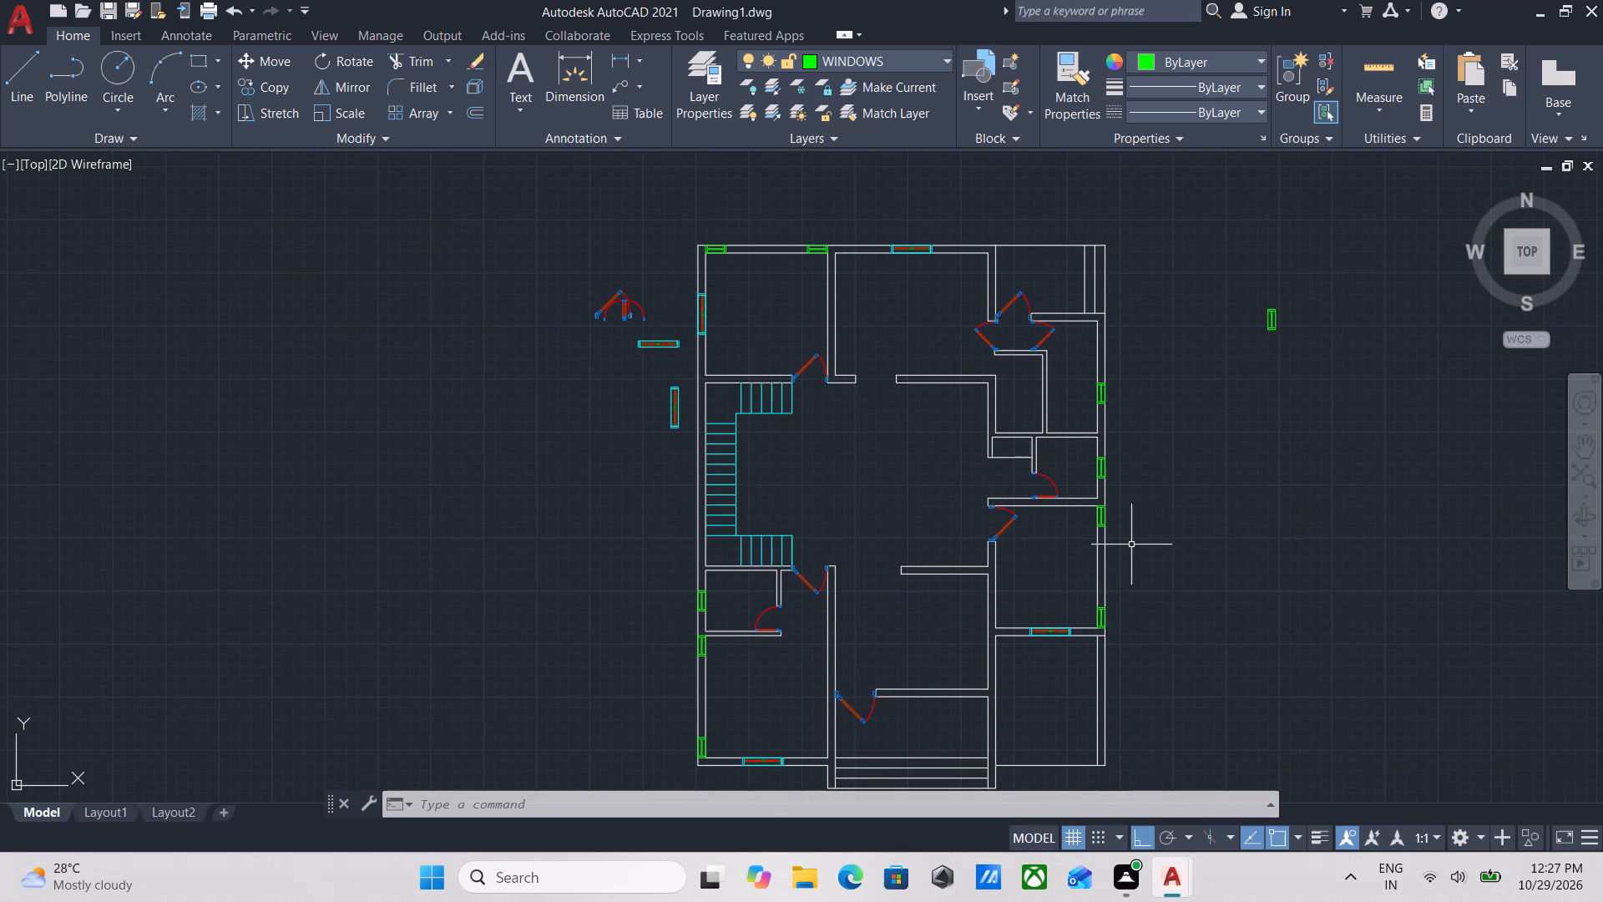
{"action": "middle_click_drag", "start_coordinate": [1063, 394], "coordinate": [1309, 500]}
{"action": "middle_click_drag", "start_coordinate": [1083, 520], "coordinate": [1148, 441]}
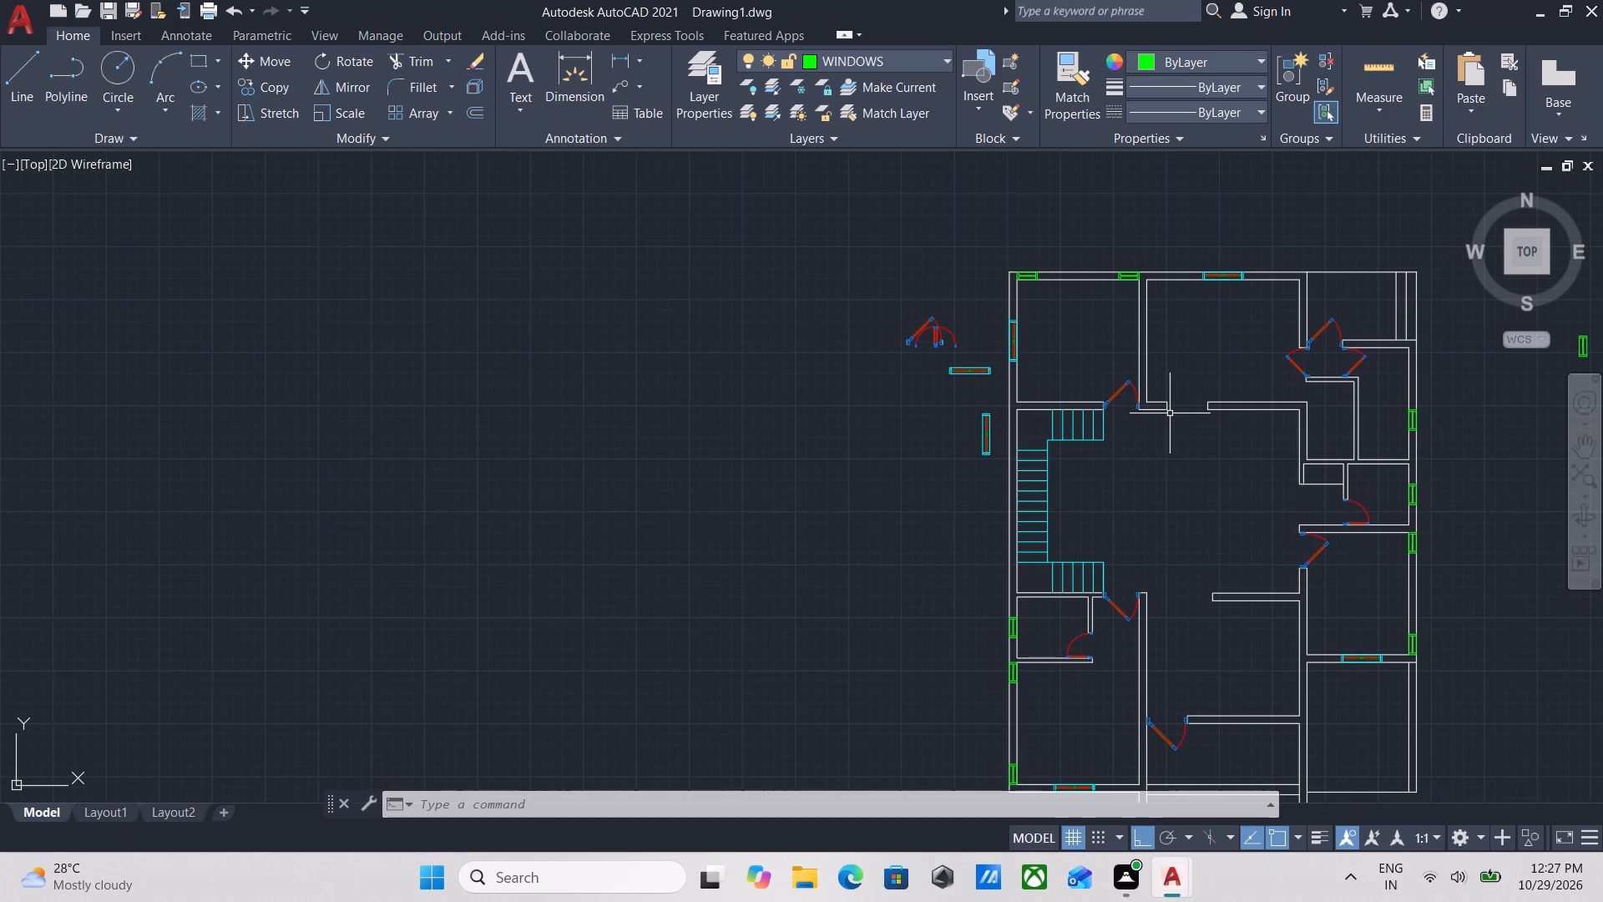
{"action": "middle_click_drag", "start_coordinate": [1206, 393], "coordinate": [1016, 394]}
{"action": "middle_click_drag", "start_coordinate": [995, 547], "coordinate": [1069, 376]}
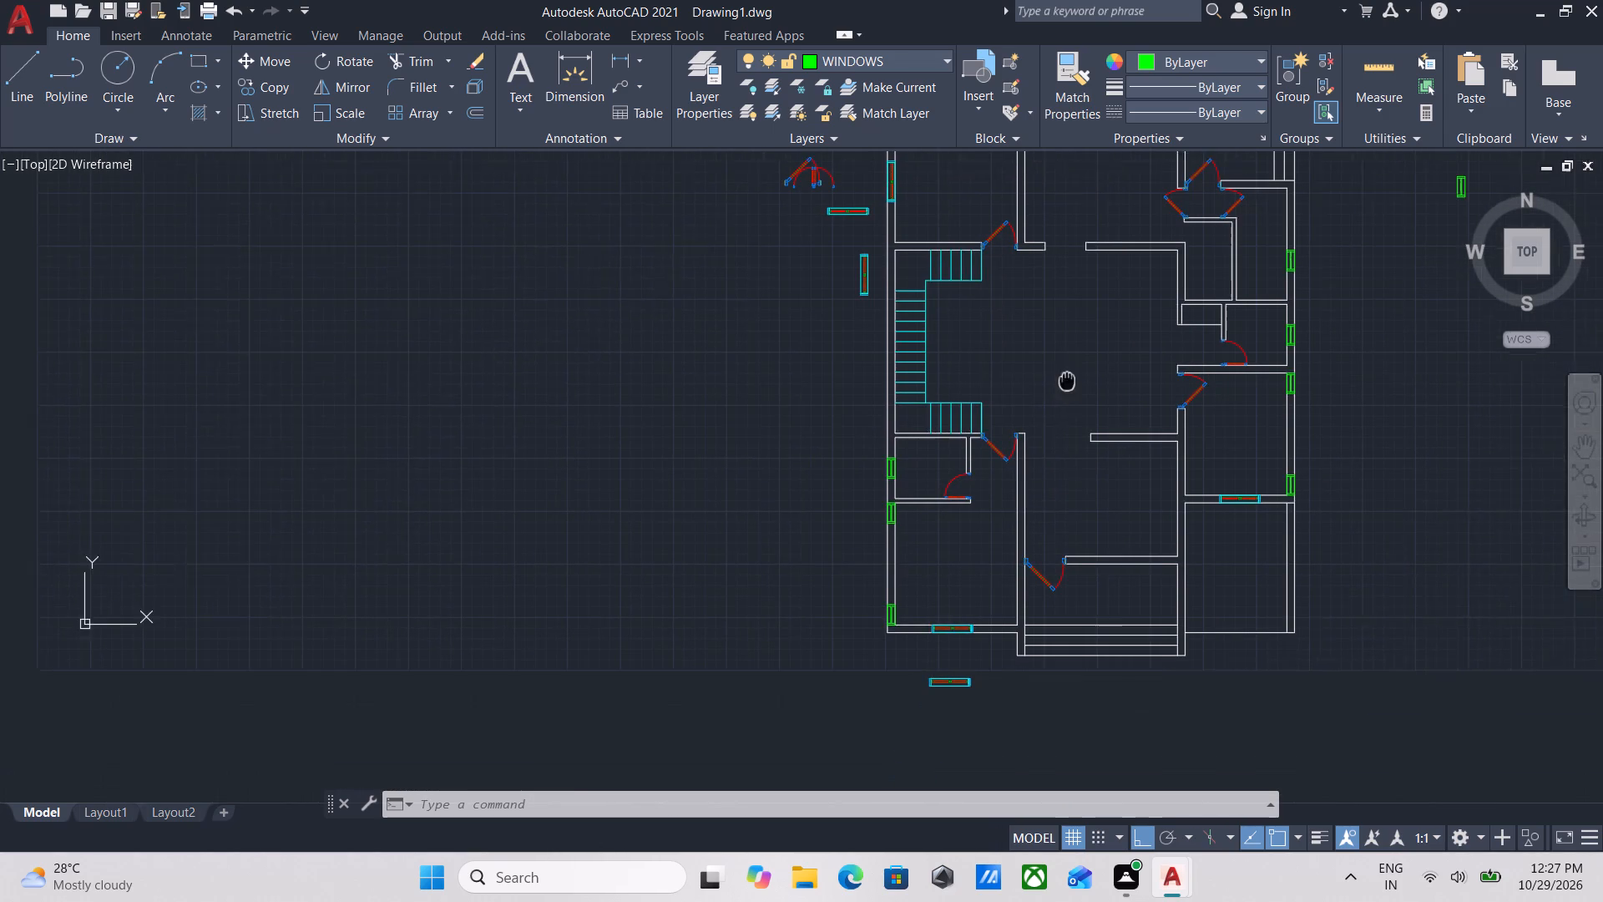
{"action": "middle_click_drag", "start_coordinate": [1069, 376], "coordinate": [1069, 374]}
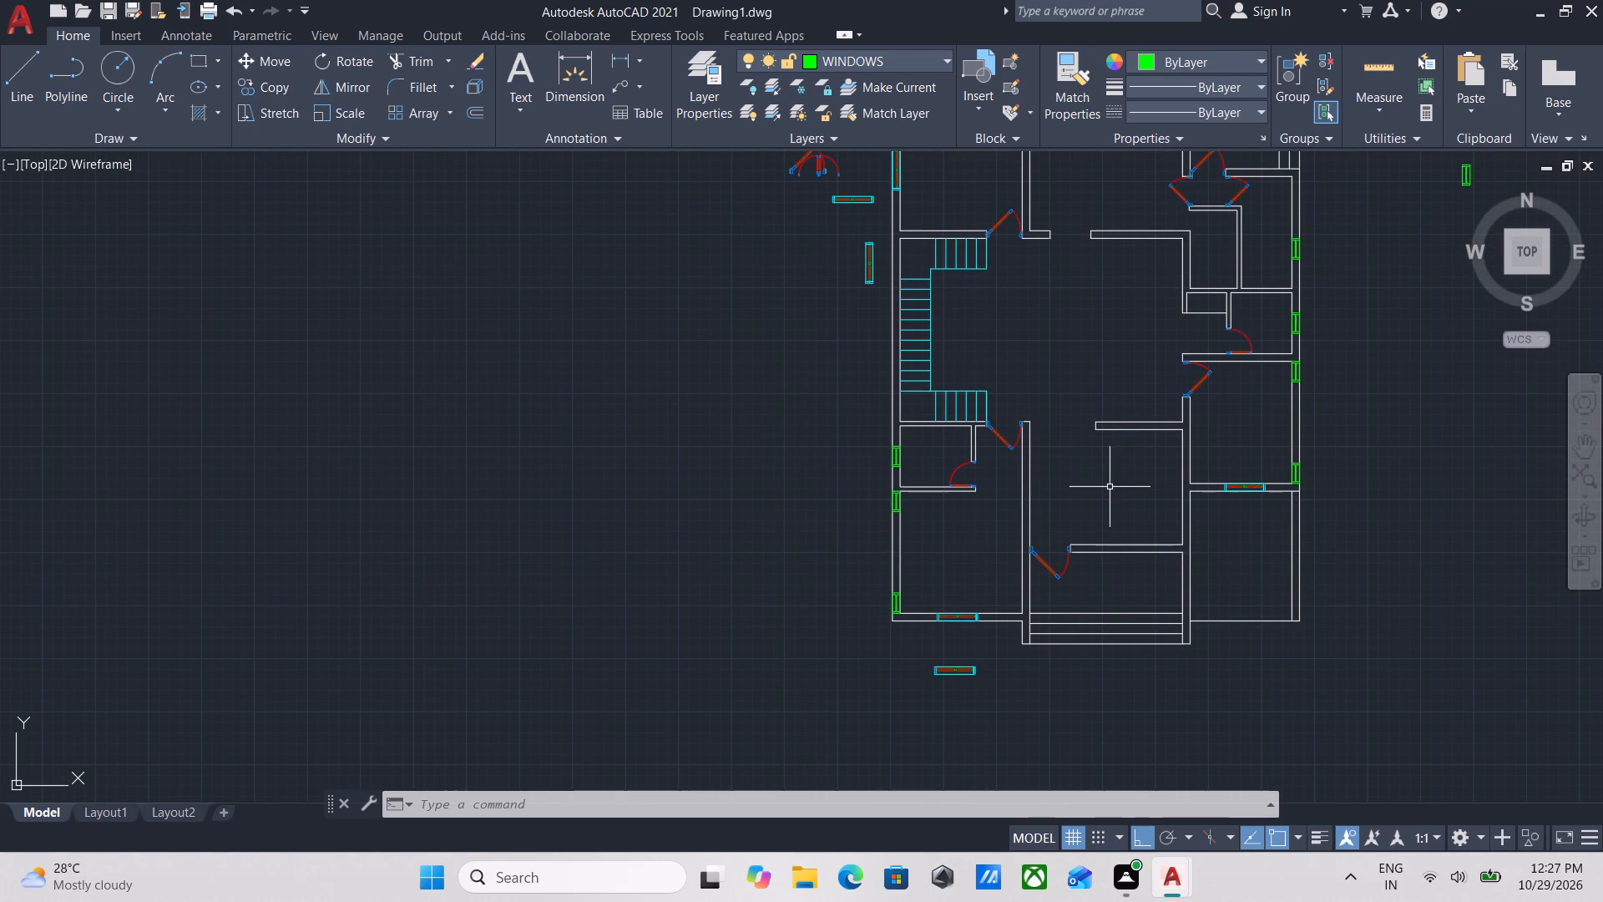
{"action": "middle_click_drag", "start_coordinate": [1110, 488], "coordinate": [1019, 484]}
{"action": "middle_click_drag", "start_coordinate": [1191, 469], "coordinate": [961, 545]}
{"action": "middle_click_drag", "start_coordinate": [1238, 457], "coordinate": [832, 542]}
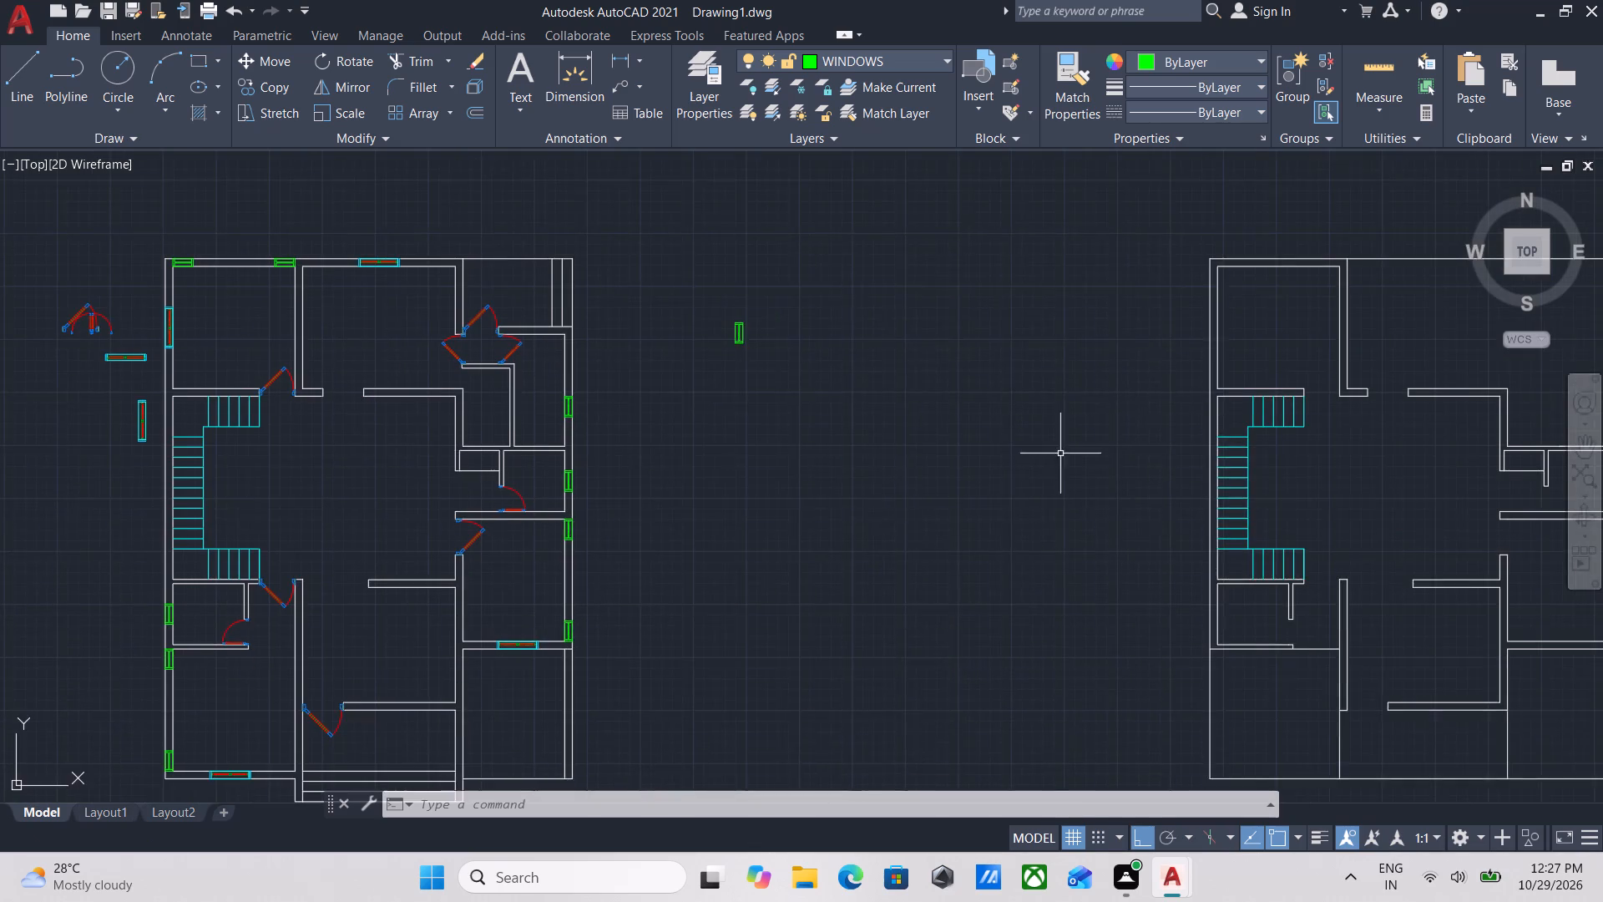
{"action": "middle_click_drag", "start_coordinate": [1060, 454], "coordinate": [942, 470]}
{"action": "scroll", "coordinate": [882, 483], "scroll_direction": "down", "scroll_amount": 1}
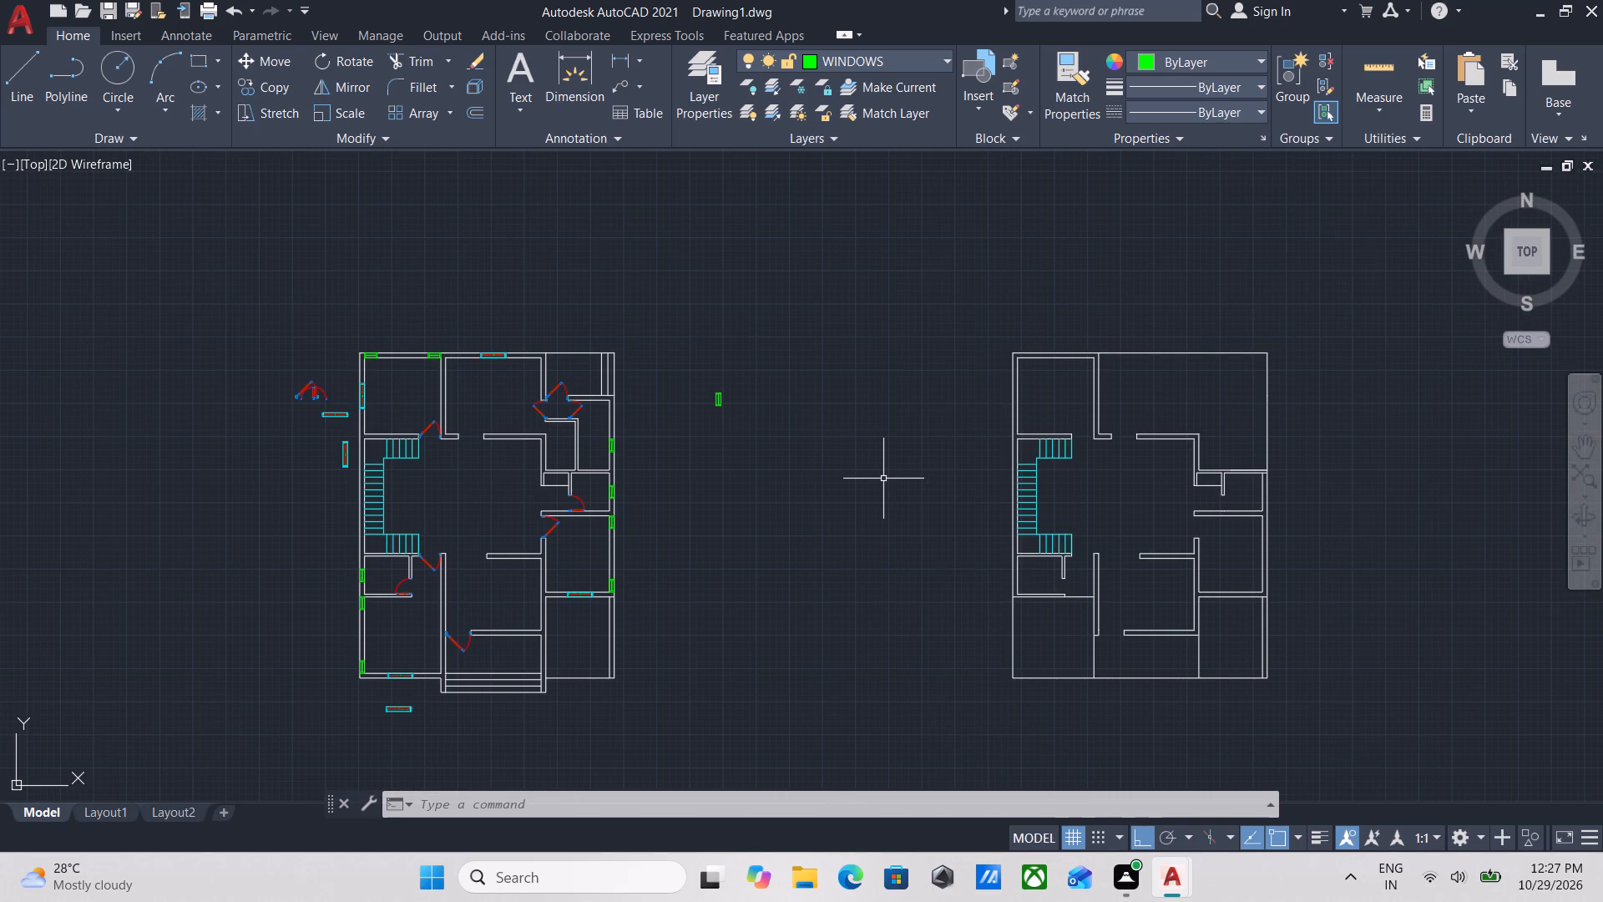
{"action": "middle_click_drag", "start_coordinate": [807, 486], "coordinate": [1107, 394]}
Copy the front entrance door from its hinge-side jamb to the matching wall opening in the second plan, with Ortho off.
{"action": "scroll", "coordinate": [796, 520], "scroll_direction": "up", "scroll_amount": 2}
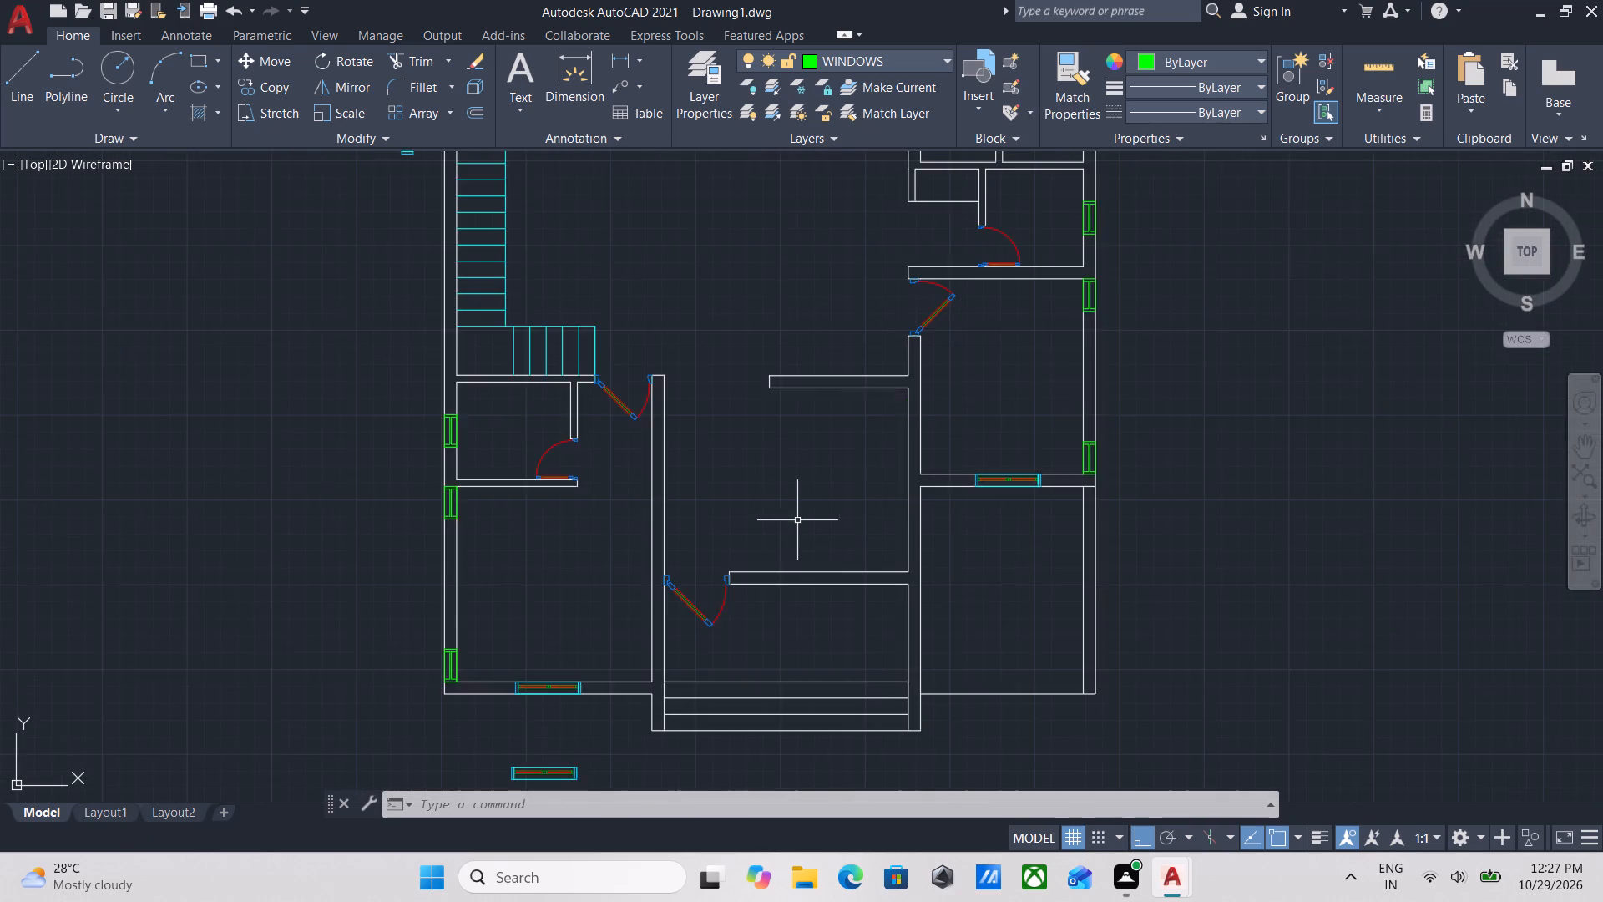
{"action": "scroll", "coordinate": [742, 611], "scroll_direction": "up", "scroll_amount": 1}
{"action": "middle_click_drag", "start_coordinate": [742, 611], "coordinate": [859, 504]}
{"action": "scroll", "coordinate": [837, 531], "scroll_direction": "up", "scroll_amount": 2}
{"action": "left_click", "coordinate": [837, 531]}
{"action": "left_click", "coordinate": [769, 448]}
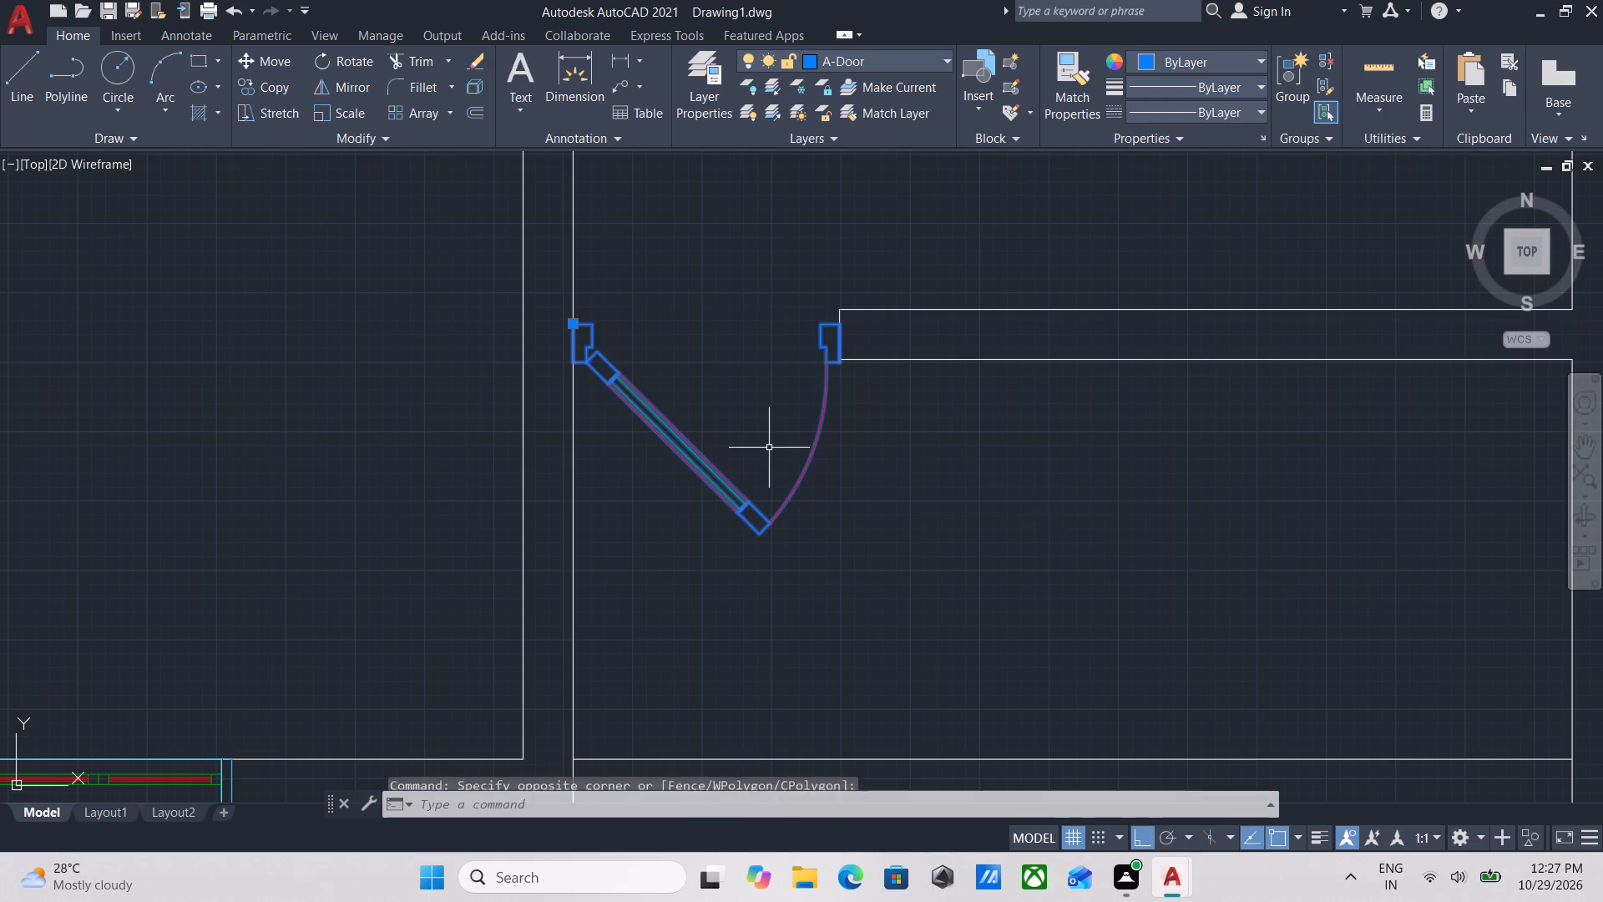
{"action": "type", "text": "CO"}
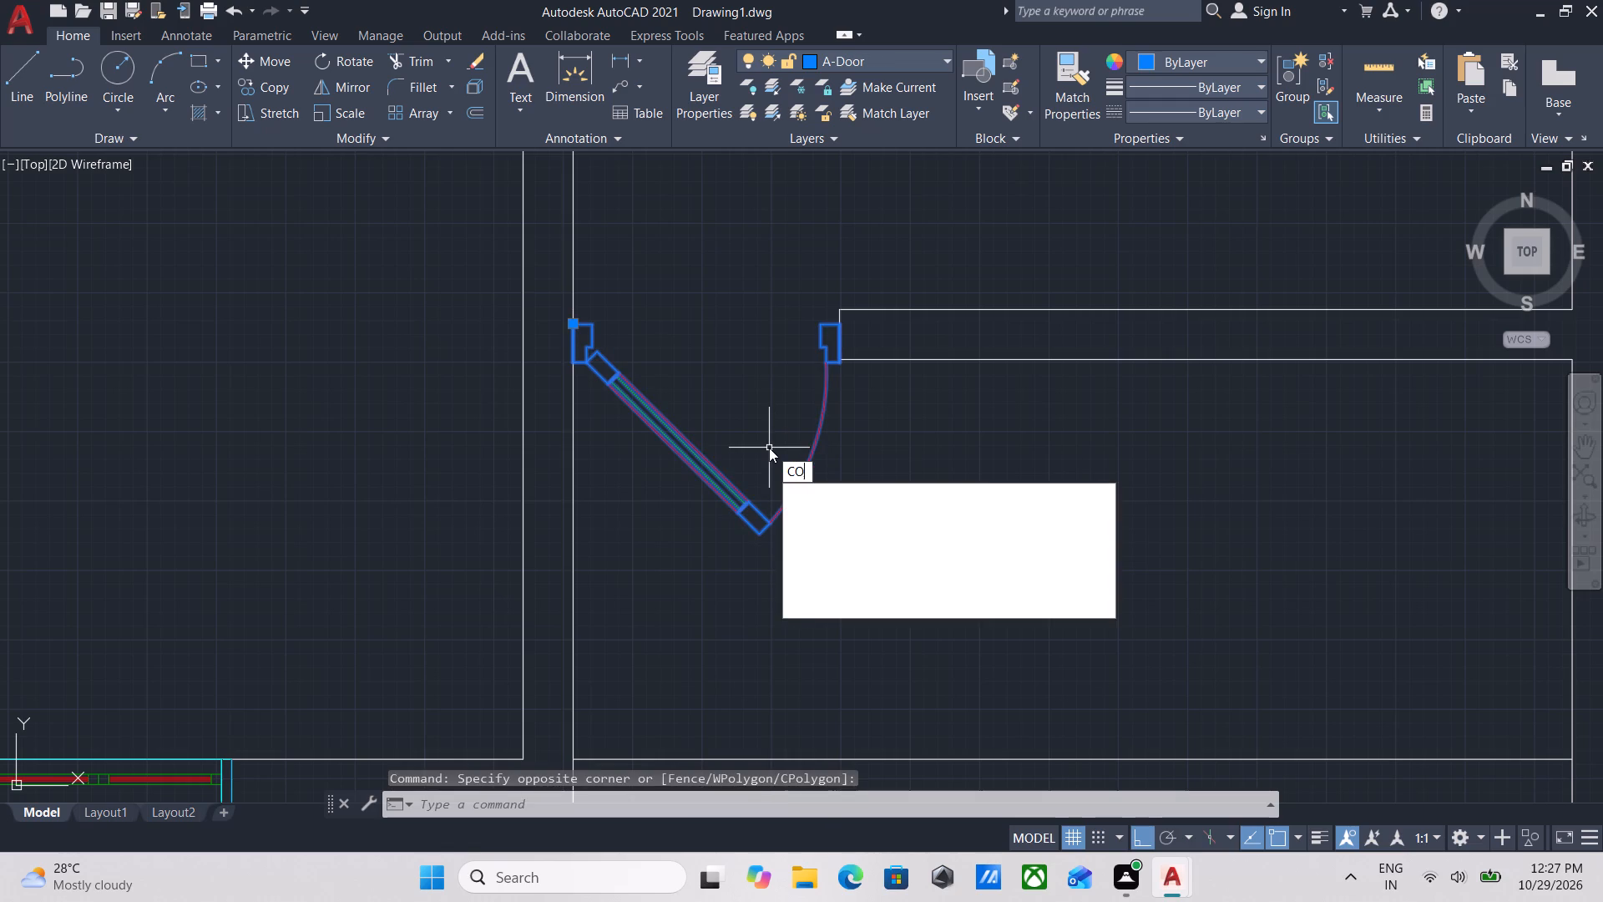
{"action": "key", "text": "Return"}
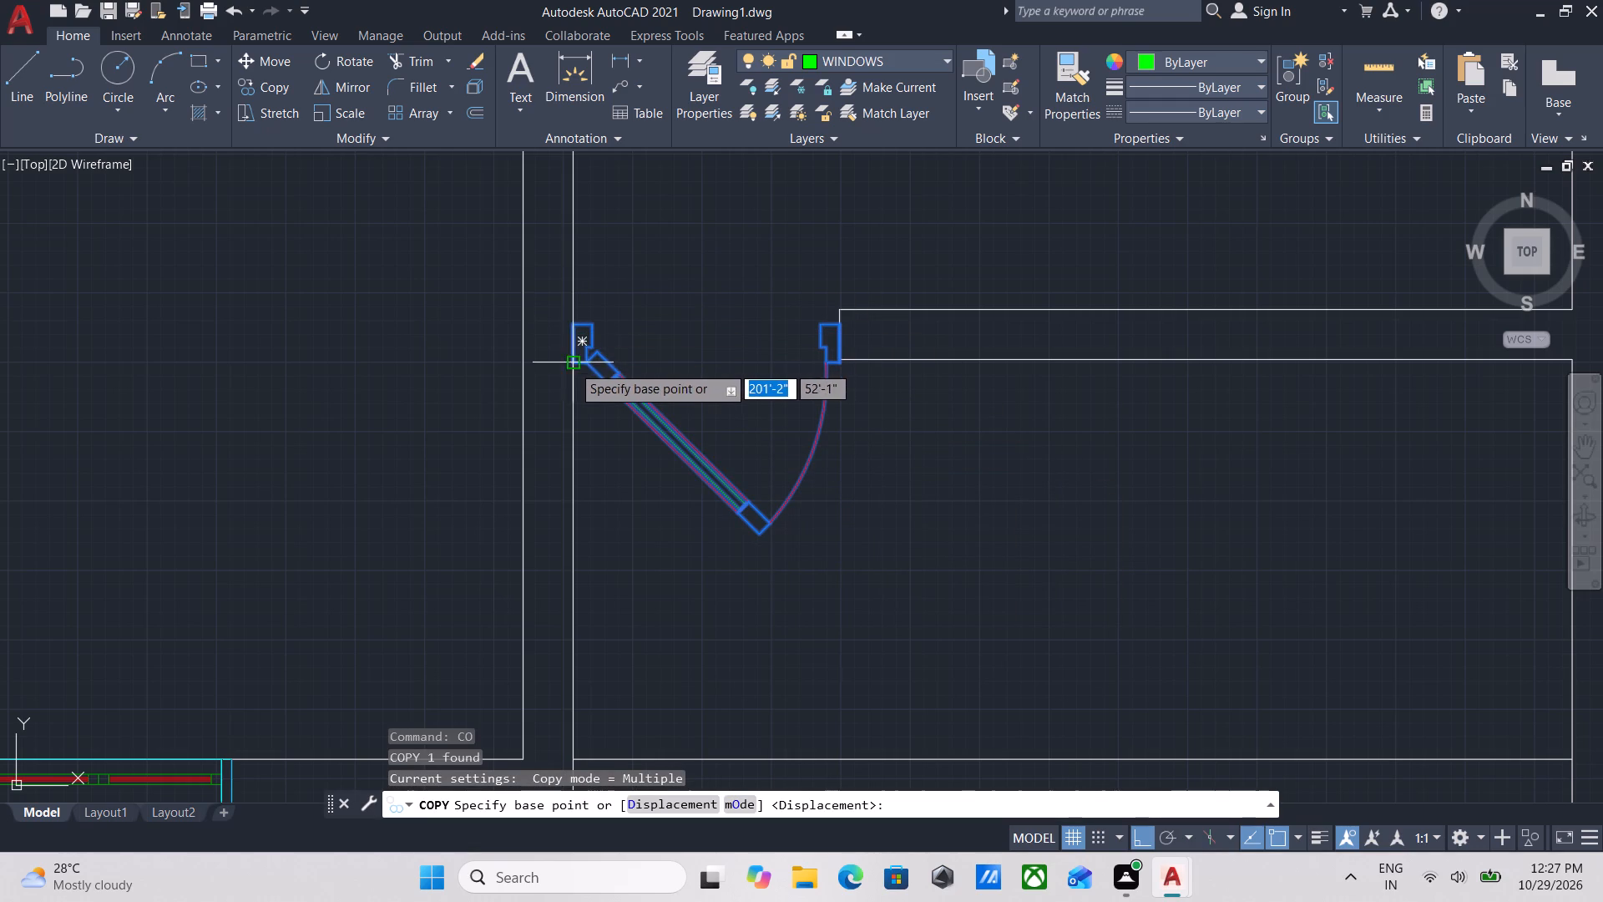
{"action": "left_click", "coordinate": [570, 346]}
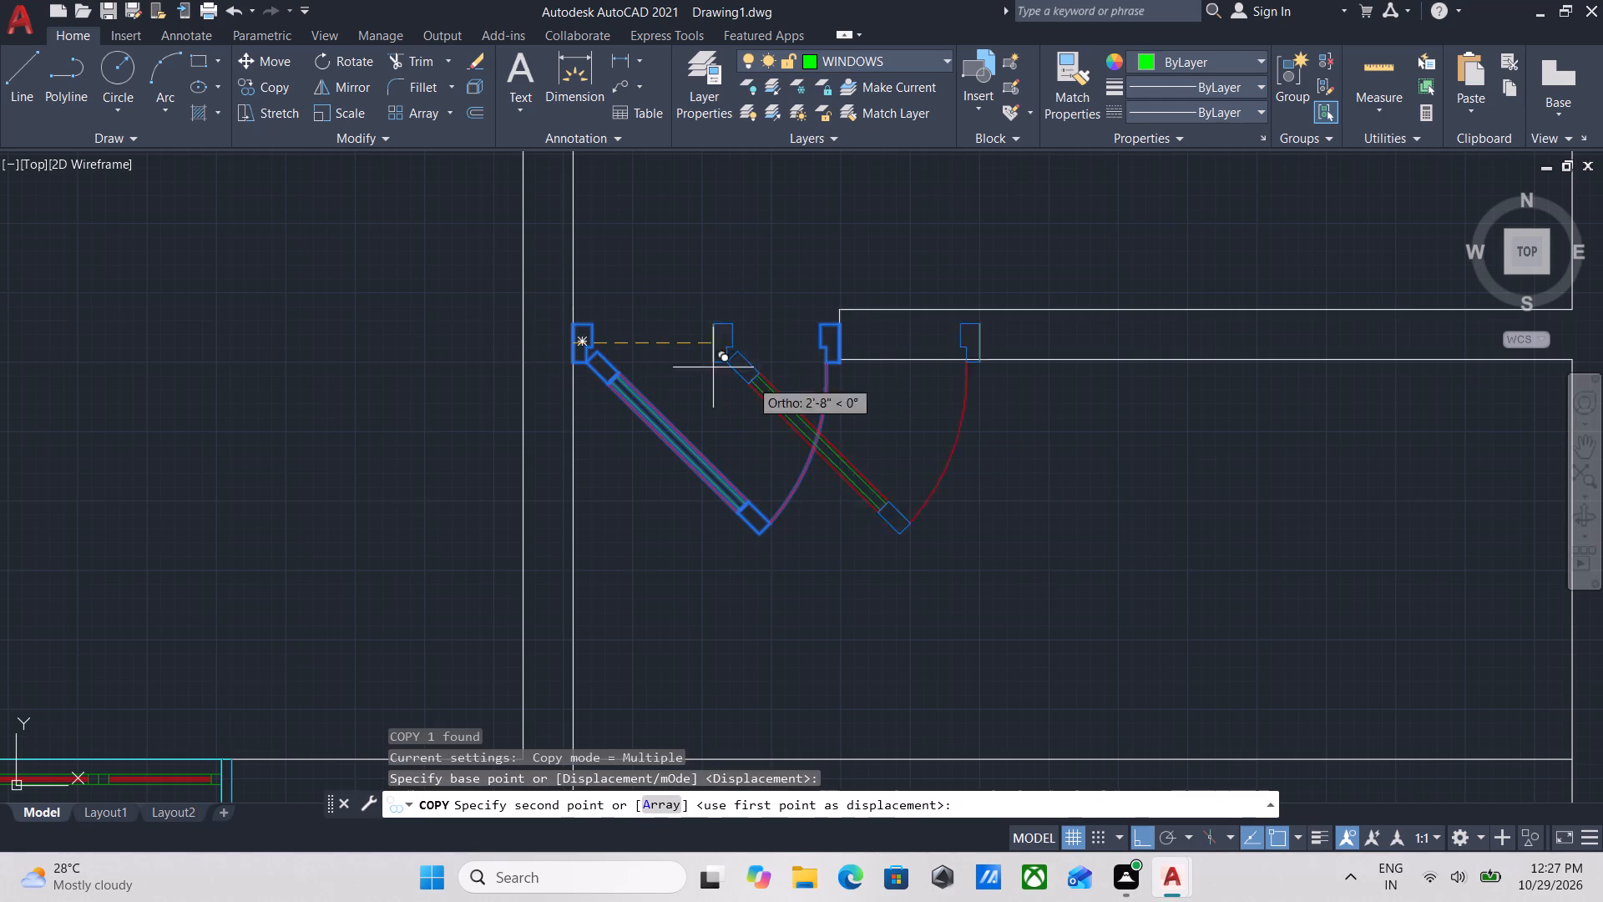
{"action": "key", "text": "F8"}
{"action": "scroll", "coordinate": [1140, 401], "scroll_direction": "down", "scroll_amount": 1}
{"action": "middle_click_drag", "start_coordinate": [1140, 401], "coordinate": [1103, 407]}
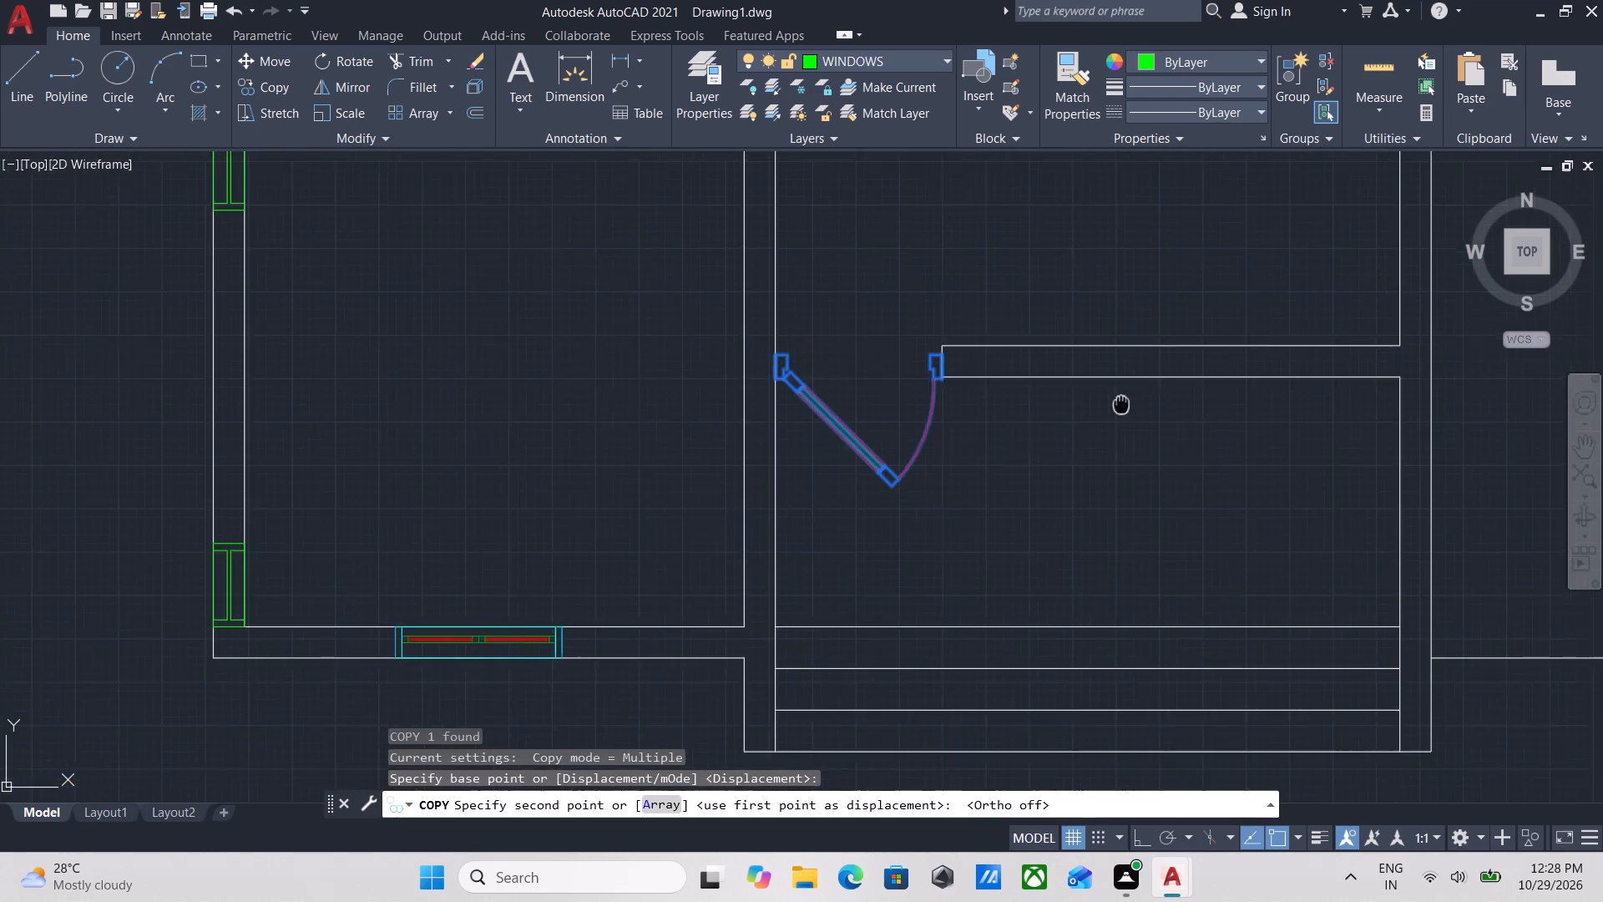
{"action": "middle_click_drag", "start_coordinate": [1103, 407], "coordinate": [757, 493]}
{"action": "scroll", "coordinate": [1122, 472], "scroll_direction": "down", "scroll_amount": 2}
{"action": "middle_click_drag", "start_coordinate": [1122, 472], "coordinate": [984, 486]}
{"action": "middle_click_drag", "start_coordinate": [1218, 485], "coordinate": [1014, 489]}
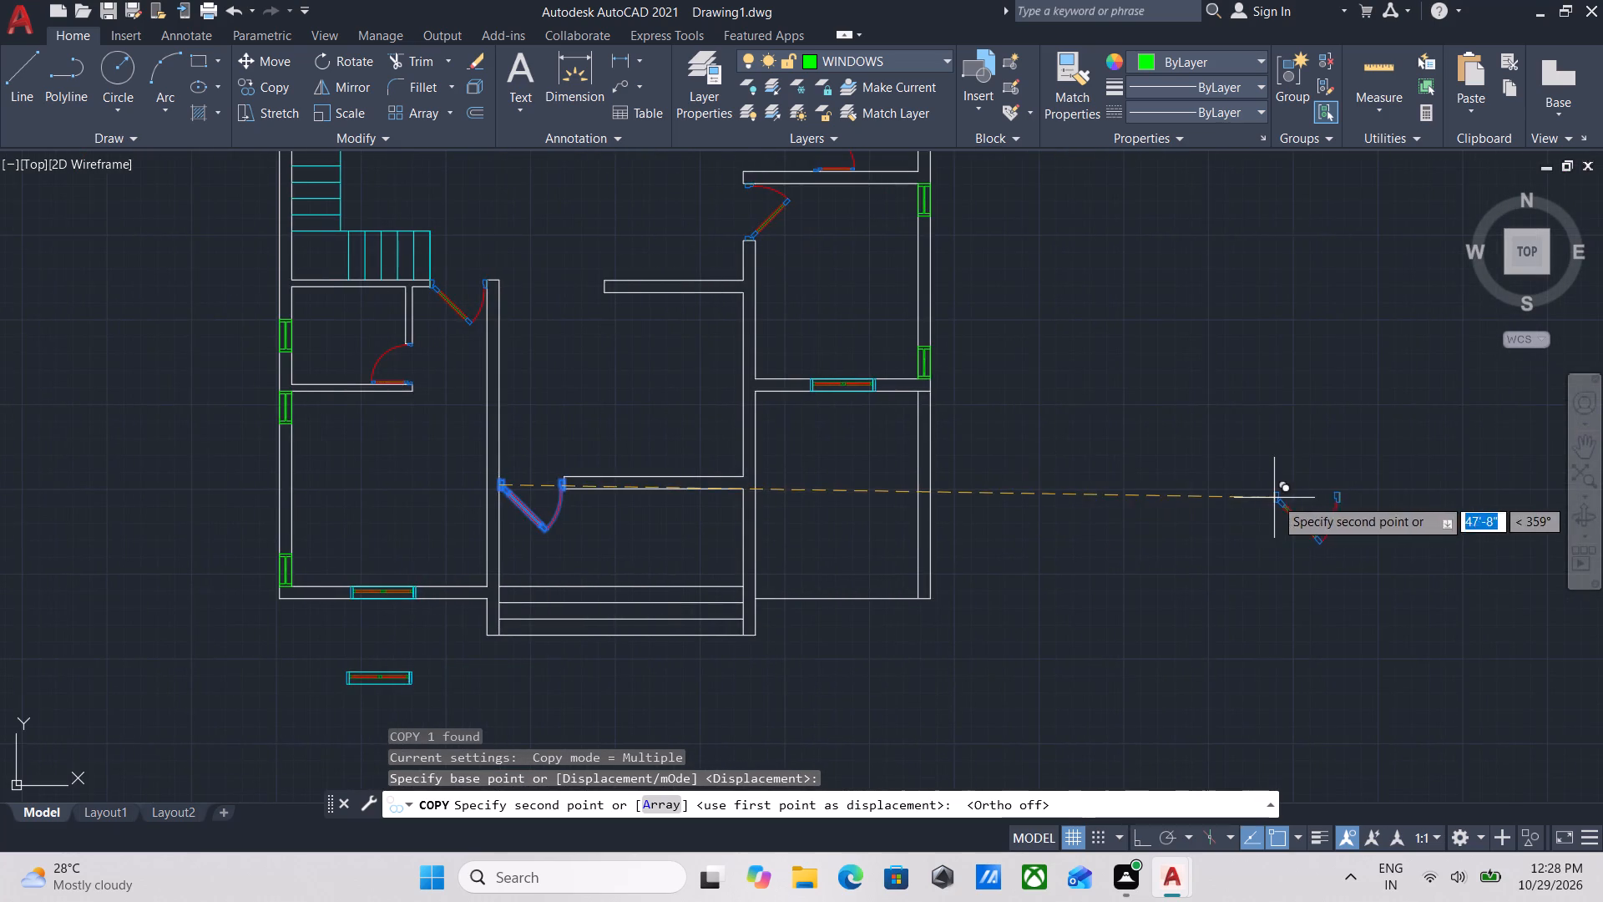
{"action": "scroll", "coordinate": [1275, 498], "scroll_direction": "down", "scroll_amount": 1}
{"action": "middle_click_drag", "start_coordinate": [1275, 498], "coordinate": [1257, 495]}
{"action": "scroll", "coordinate": [1173, 495], "scroll_direction": "down", "scroll_amount": 3}
{"action": "middle_click_drag", "start_coordinate": [1173, 495], "coordinate": [1095, 494]}
{"action": "scroll", "coordinate": [1267, 496], "scroll_direction": "up", "scroll_amount": 2}
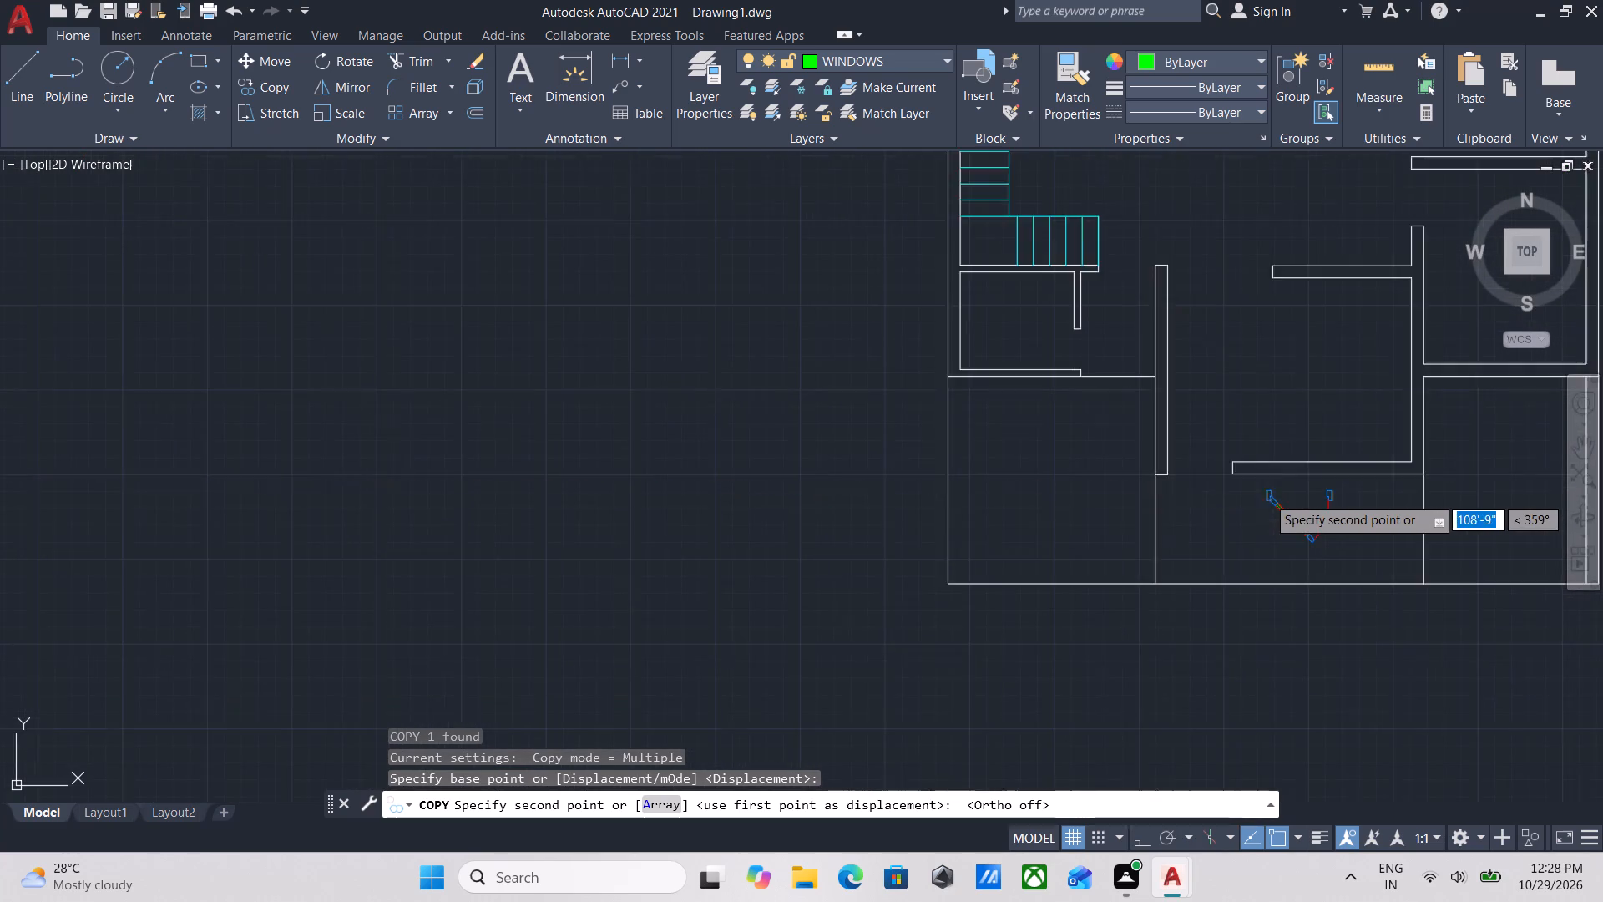
{"action": "scroll", "coordinate": [1267, 496], "scroll_direction": "up", "scroll_amount": 5}
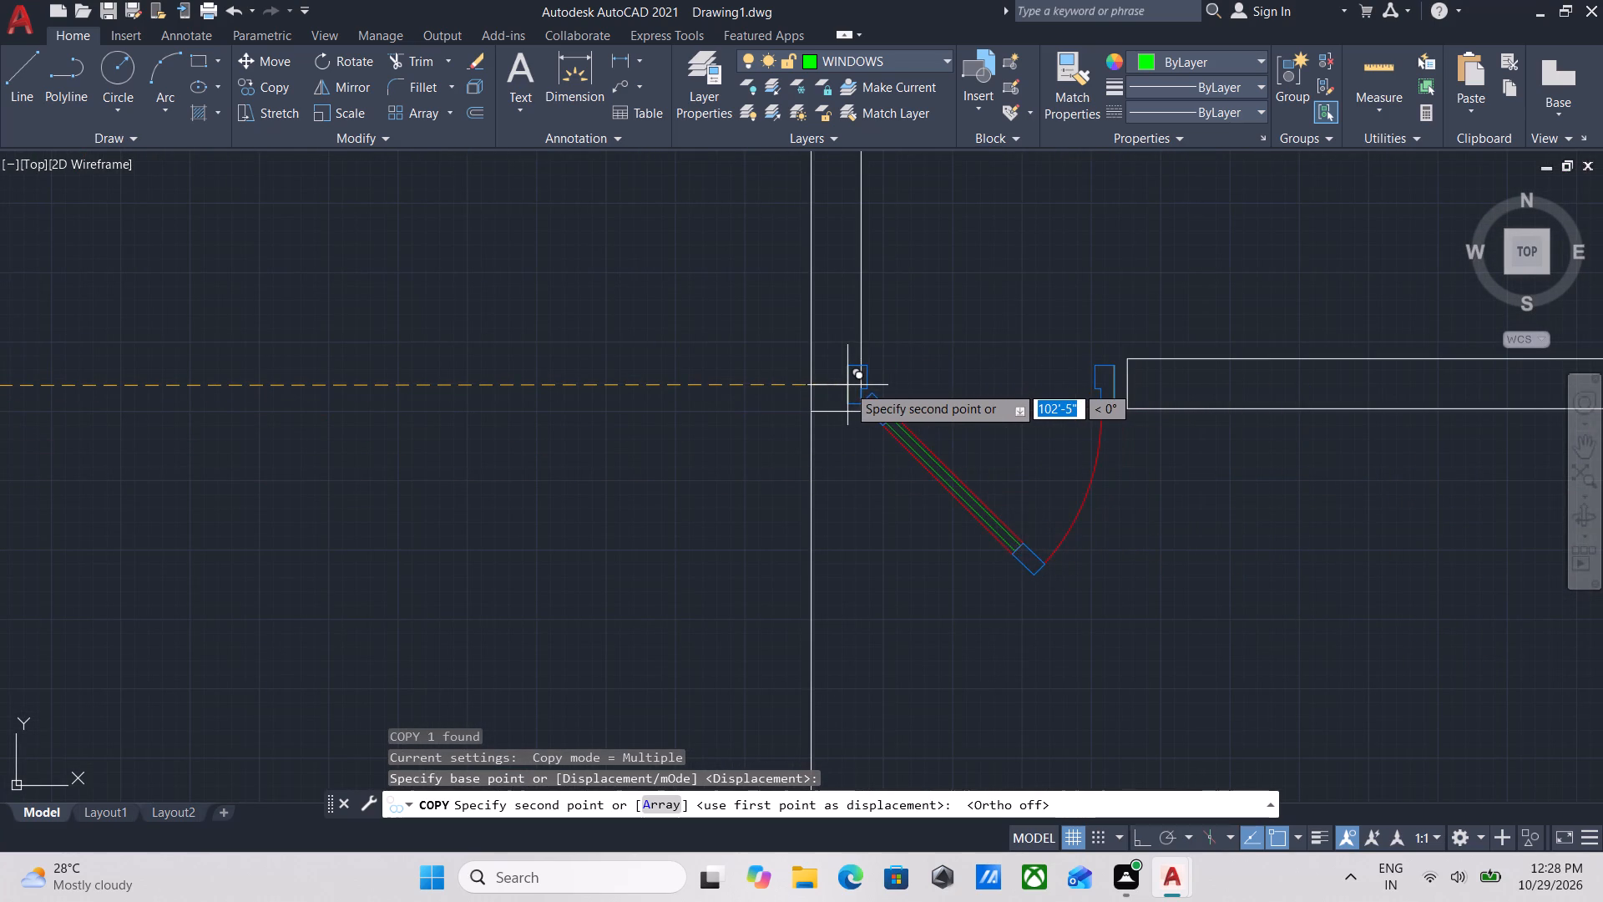
{"action": "left_click", "coordinate": [865, 383]}
{"action": "scroll", "coordinate": [952, 378], "scroll_direction": "down", "scroll_amount": 1}
{"action": "middle_click_drag", "start_coordinate": [959, 392], "coordinate": [1095, 505]}
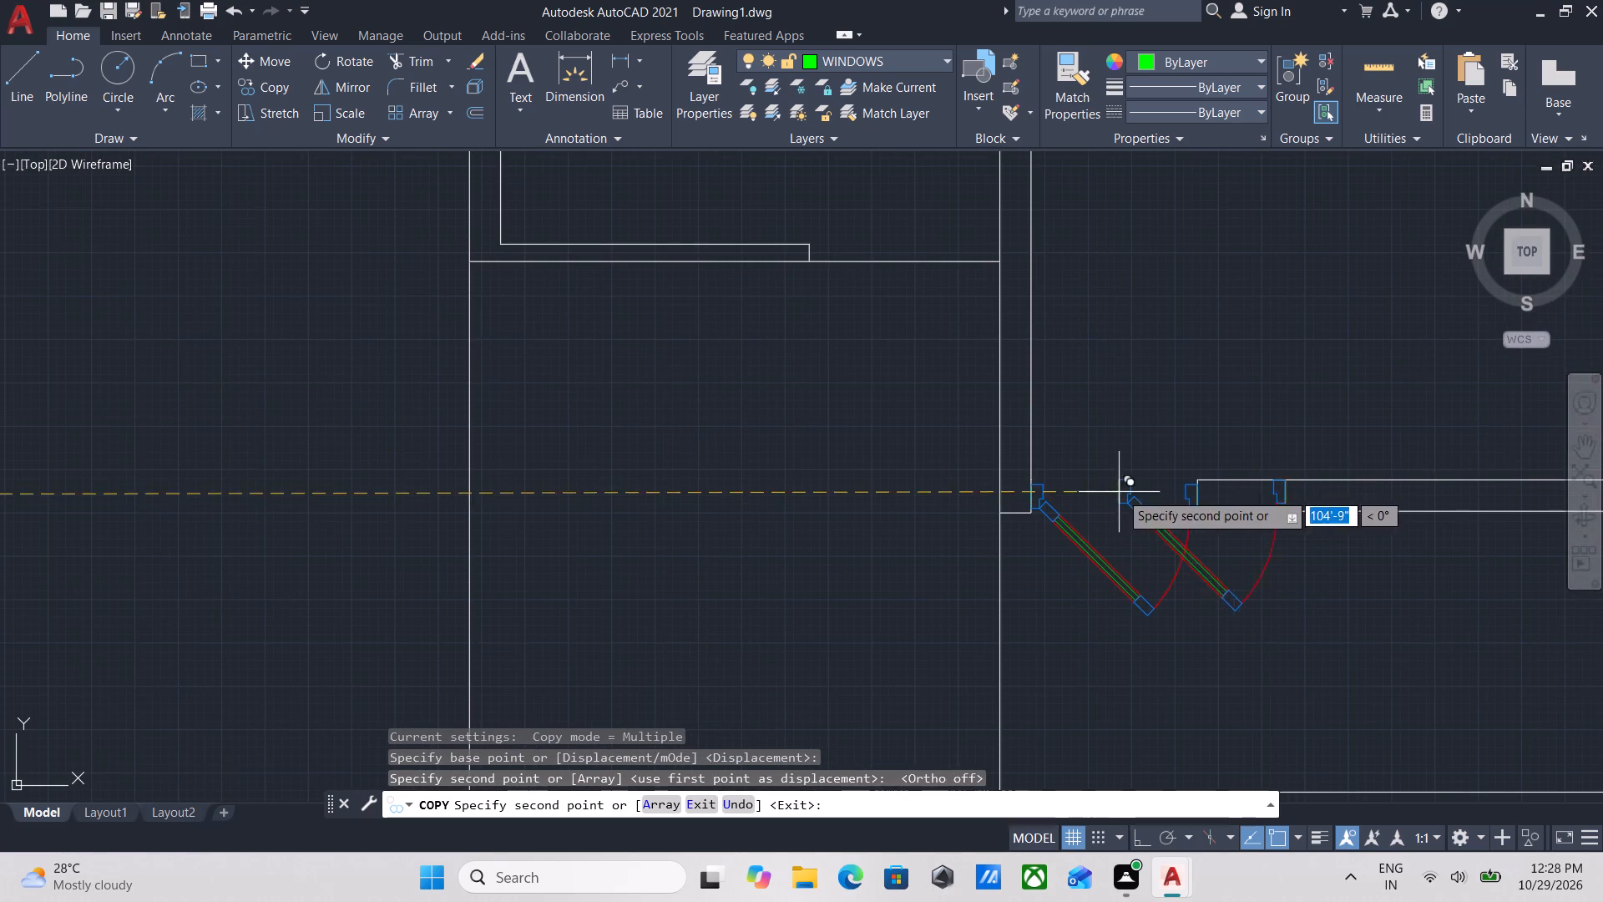
{"action": "key", "text": "Escape"}
Copy the door beside the southern stair flight to the east end of the small southwest room's south wall in the second plan.
{"action": "scroll", "coordinate": [1131, 484], "scroll_direction": "down", "scroll_amount": 3}
{"action": "middle_click_drag", "start_coordinate": [989, 499], "coordinate": [1383, 491]}
{"action": "middle_click_drag", "start_coordinate": [877, 474], "coordinate": [1110, 526]}
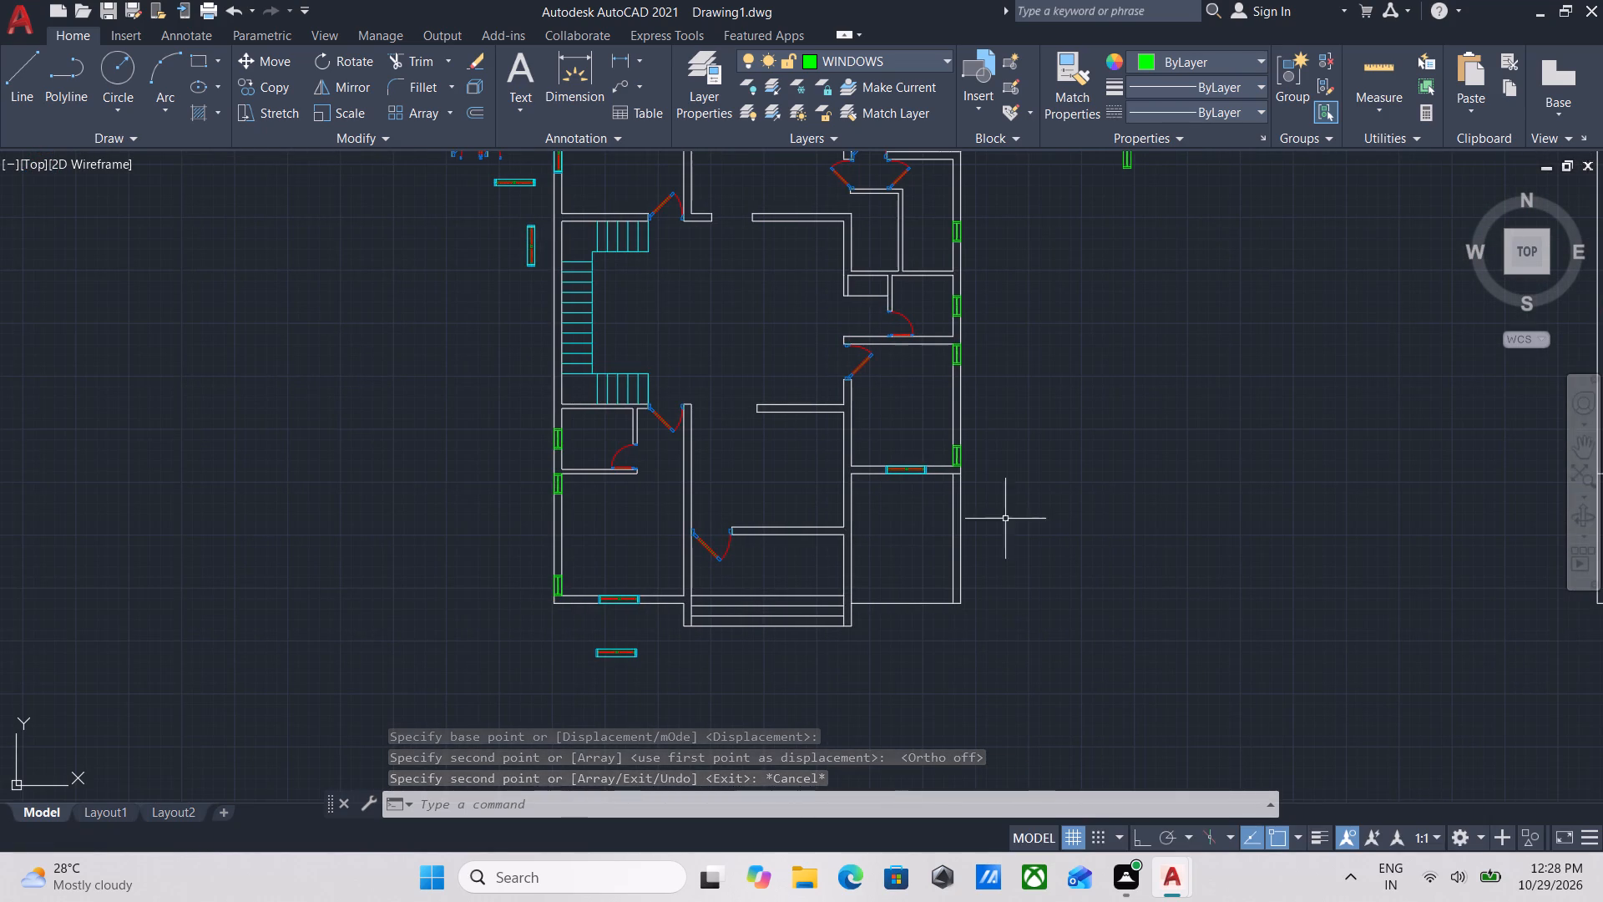
{"action": "middle_click_drag", "start_coordinate": [584, 438], "coordinate": [862, 528]}
{"action": "scroll", "coordinate": [932, 537], "scroll_direction": "up", "scroll_amount": 2}
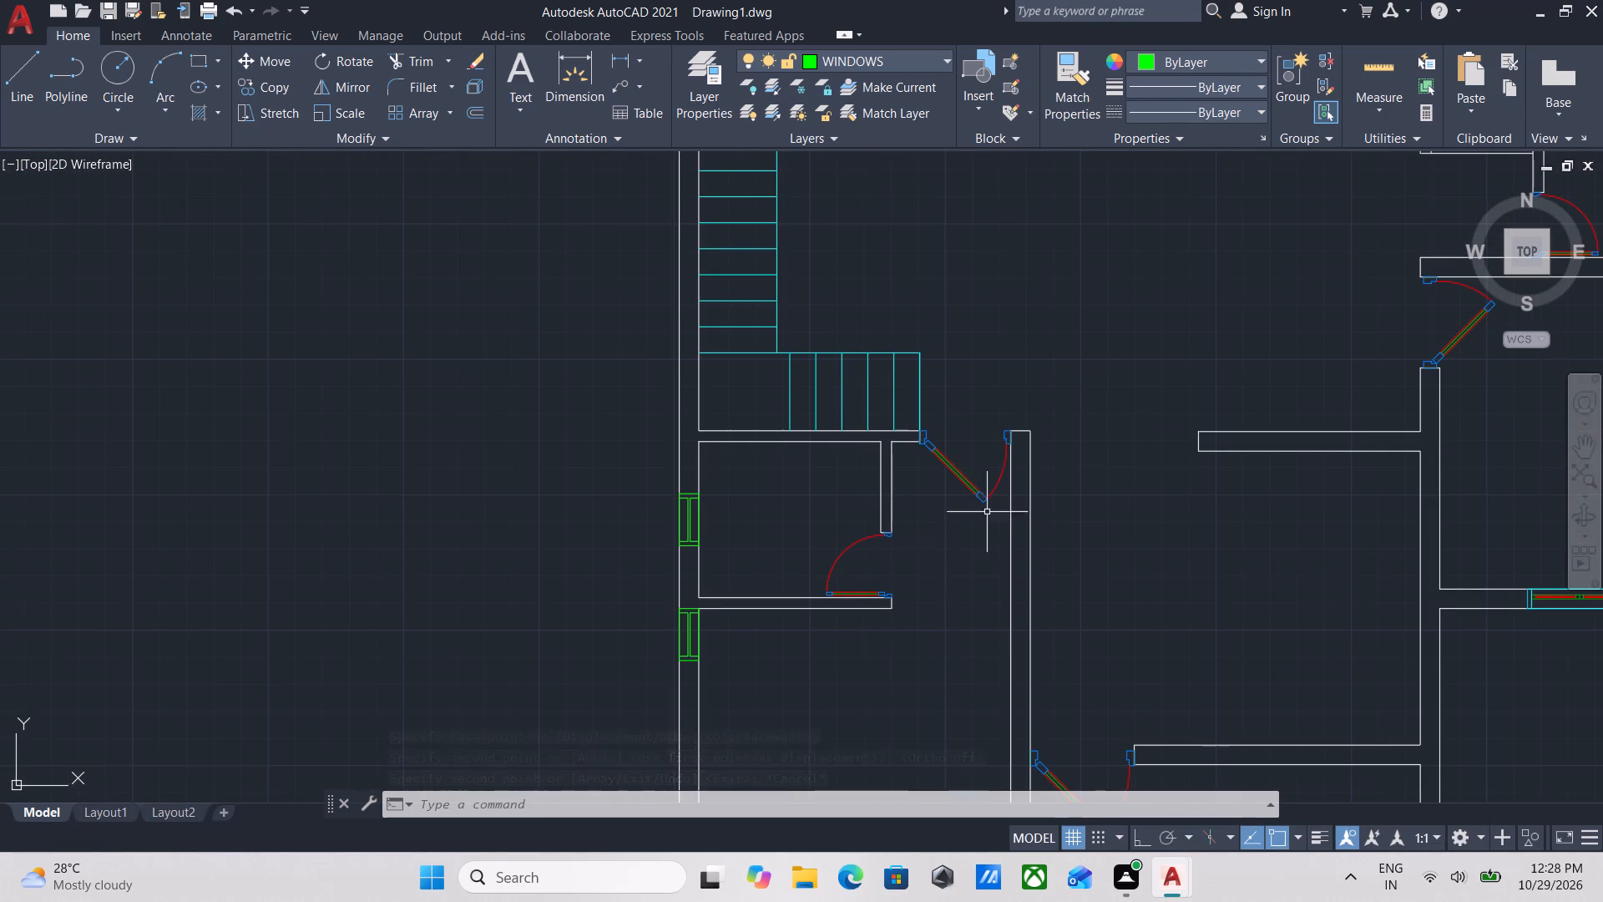
{"action": "left_click", "coordinate": [995, 524]}
{"action": "left_click", "coordinate": [943, 443]}
{"action": "type", "text": "CO"}
{"action": "key", "text": "Return"}
{"action": "scroll", "coordinate": [930, 464], "scroll_direction": "up", "scroll_amount": 3}
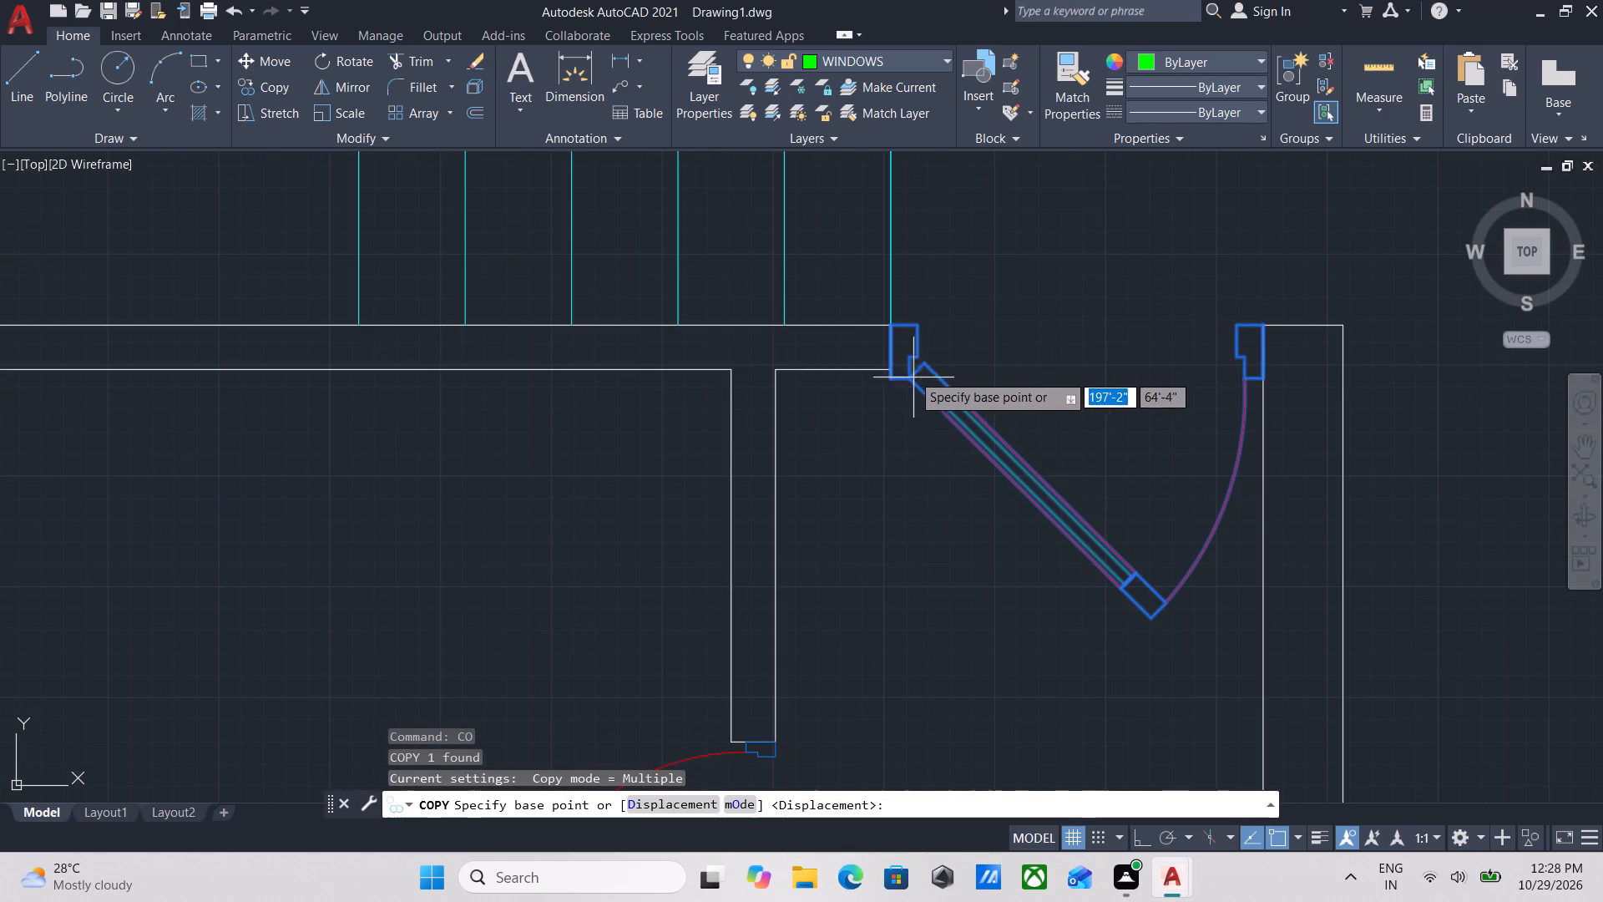
{"action": "left_click", "coordinate": [889, 355]}
{"action": "middle_click_drag", "start_coordinate": [1441, 427], "coordinate": [822, 449]}
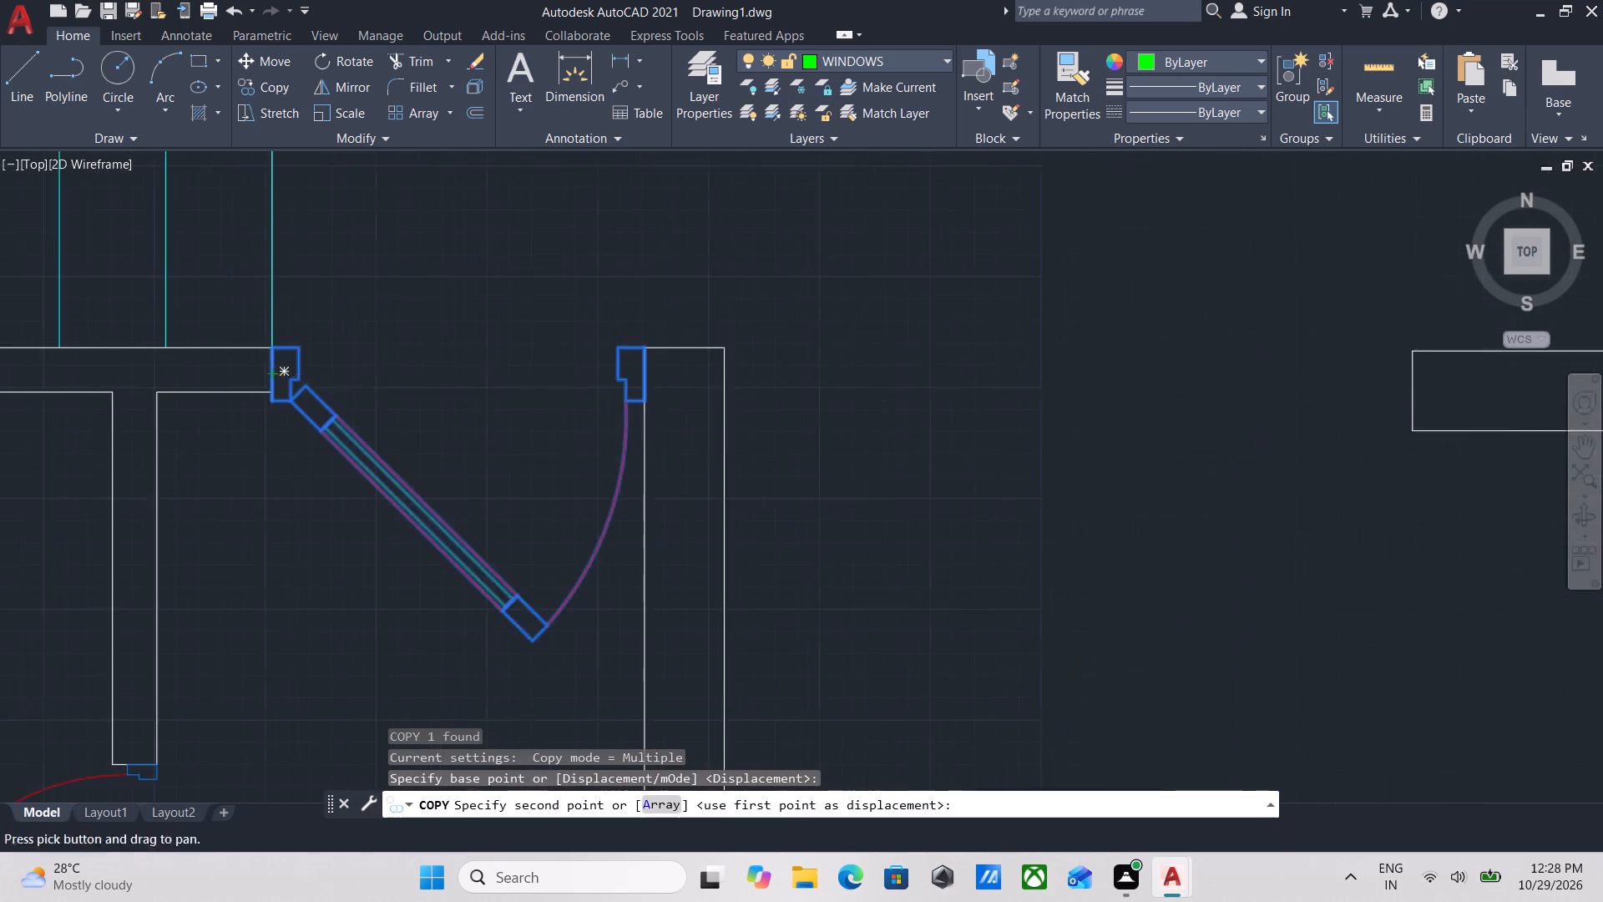
{"action": "scroll", "coordinate": [1122, 438], "scroll_direction": "down", "scroll_amount": 3}
{"action": "middle_click_drag", "start_coordinate": [1118, 438], "coordinate": [566, 428]}
{"action": "scroll", "coordinate": [896, 442], "scroll_direction": "down", "scroll_amount": 3}
{"action": "middle_click_drag", "start_coordinate": [896, 442], "coordinate": [469, 441]}
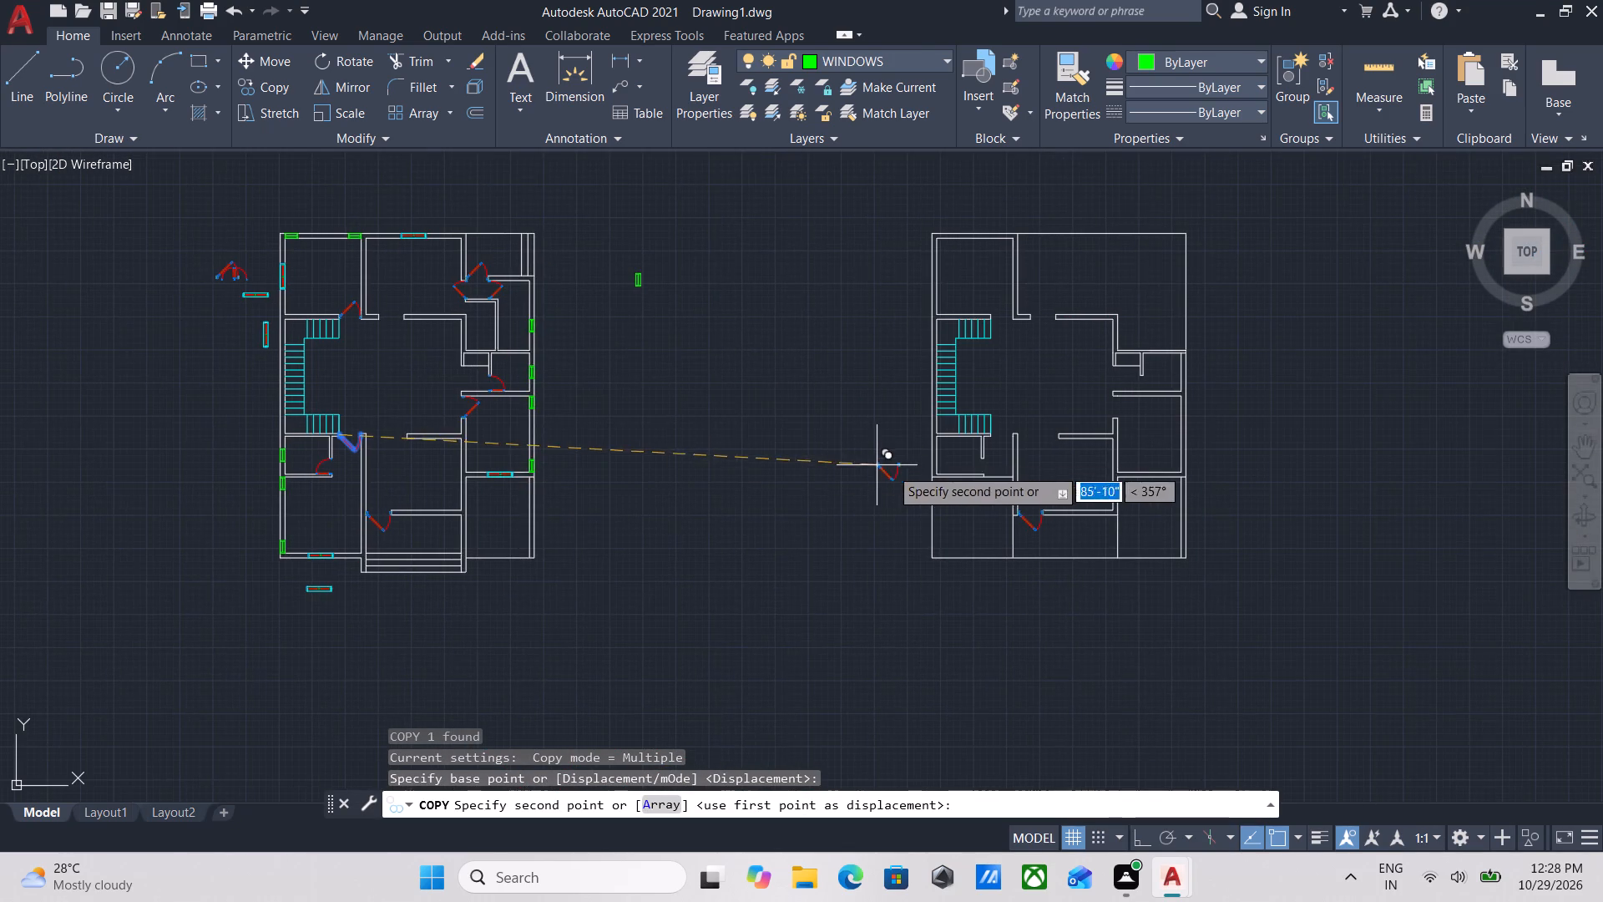
{"action": "scroll", "coordinate": [939, 484], "scroll_direction": "up", "scroll_amount": 3}
{"action": "scroll", "coordinate": [1090, 438], "scroll_direction": "up", "scroll_amount": 3}
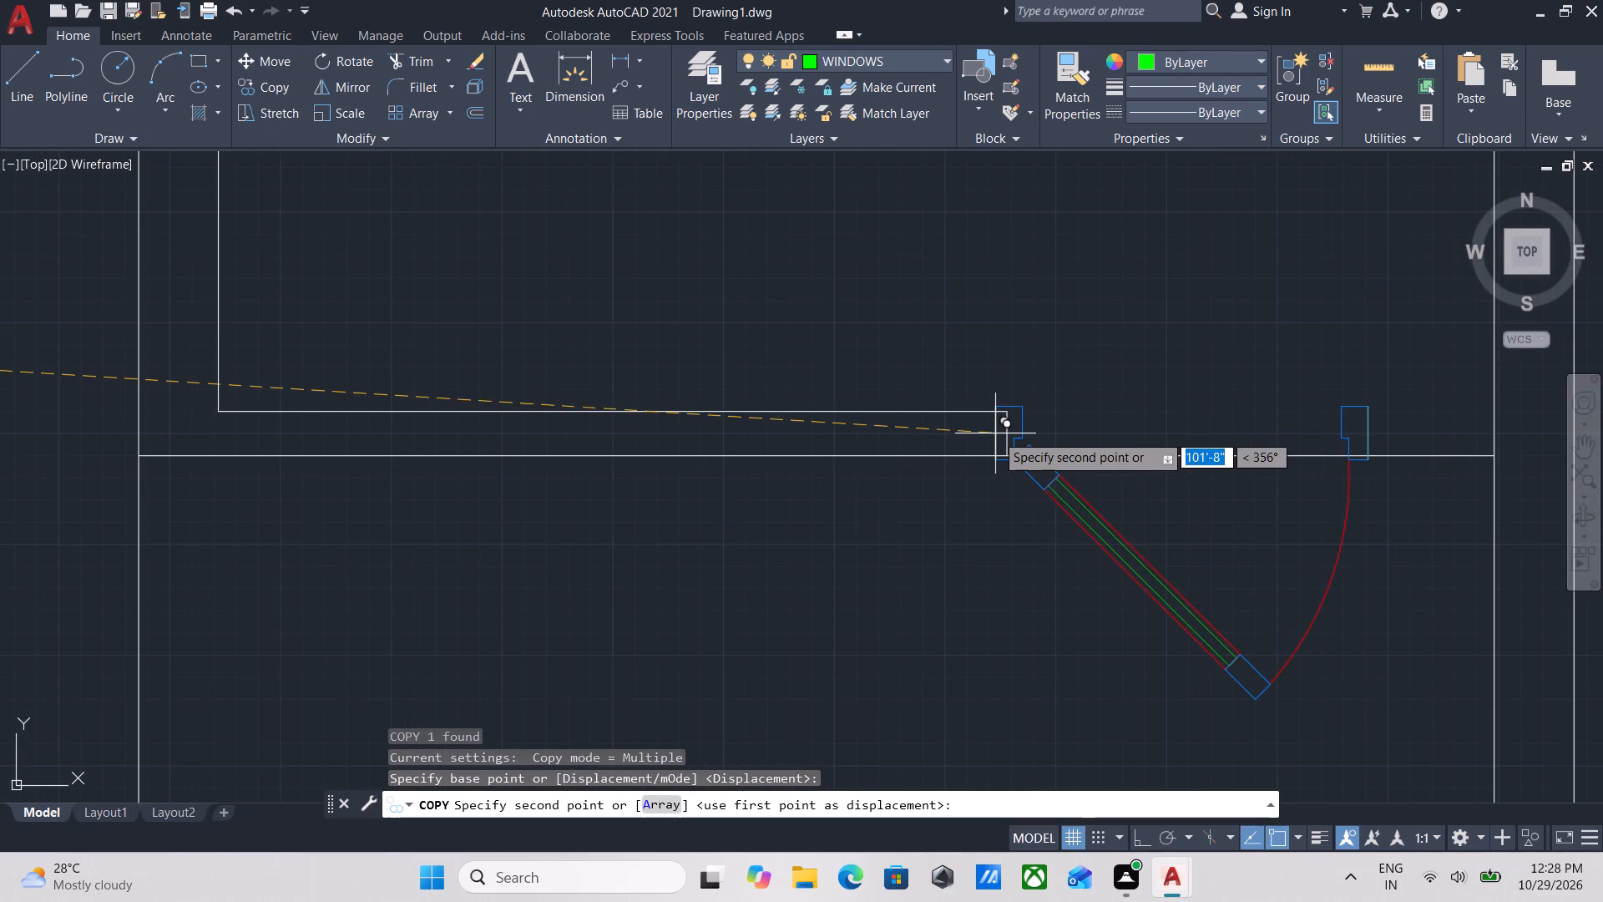
{"action": "left_click", "coordinate": [1012, 437]}
{"action": "scroll", "coordinate": [1134, 450], "scroll_direction": "down", "scroll_amount": 3}
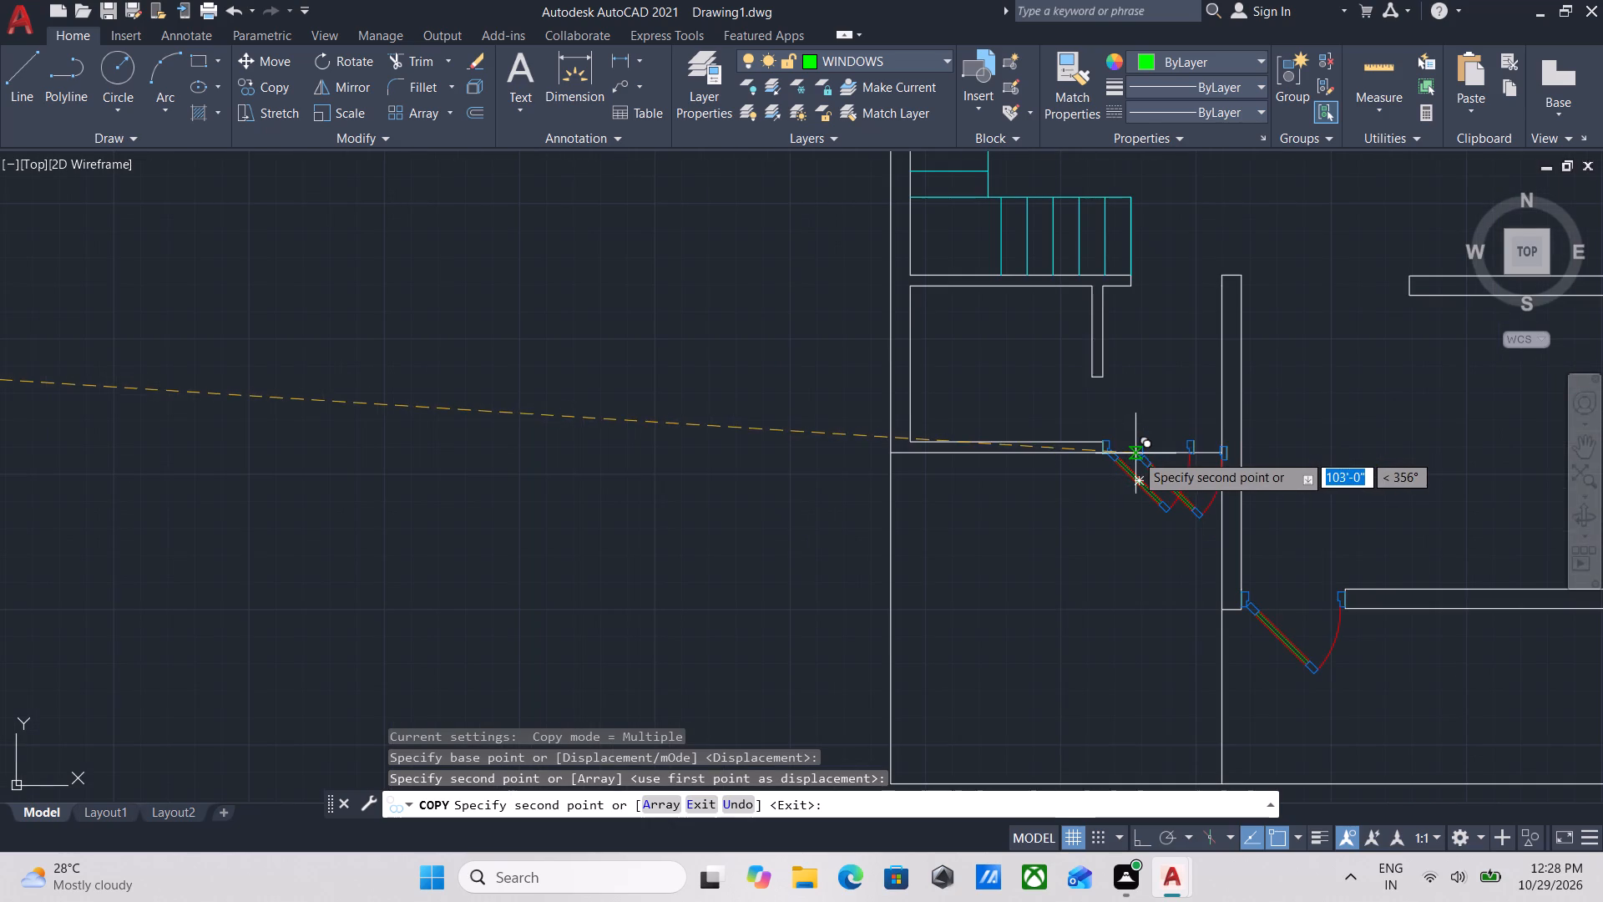
{"action": "key", "text": "Escape"}
Scale the copied door south of the small southwest room by reference from its hinge-side jamb, stretching its width to the adjacent wall face.
{"action": "scroll", "coordinate": [1135, 454], "scroll_direction": "down", "scroll_amount": 1}
{"action": "middle_click_drag", "start_coordinate": [1135, 454], "coordinate": [1499, 475]}
{"action": "scroll", "coordinate": [1509, 475], "scroll_direction": "down", "scroll_amount": 2}
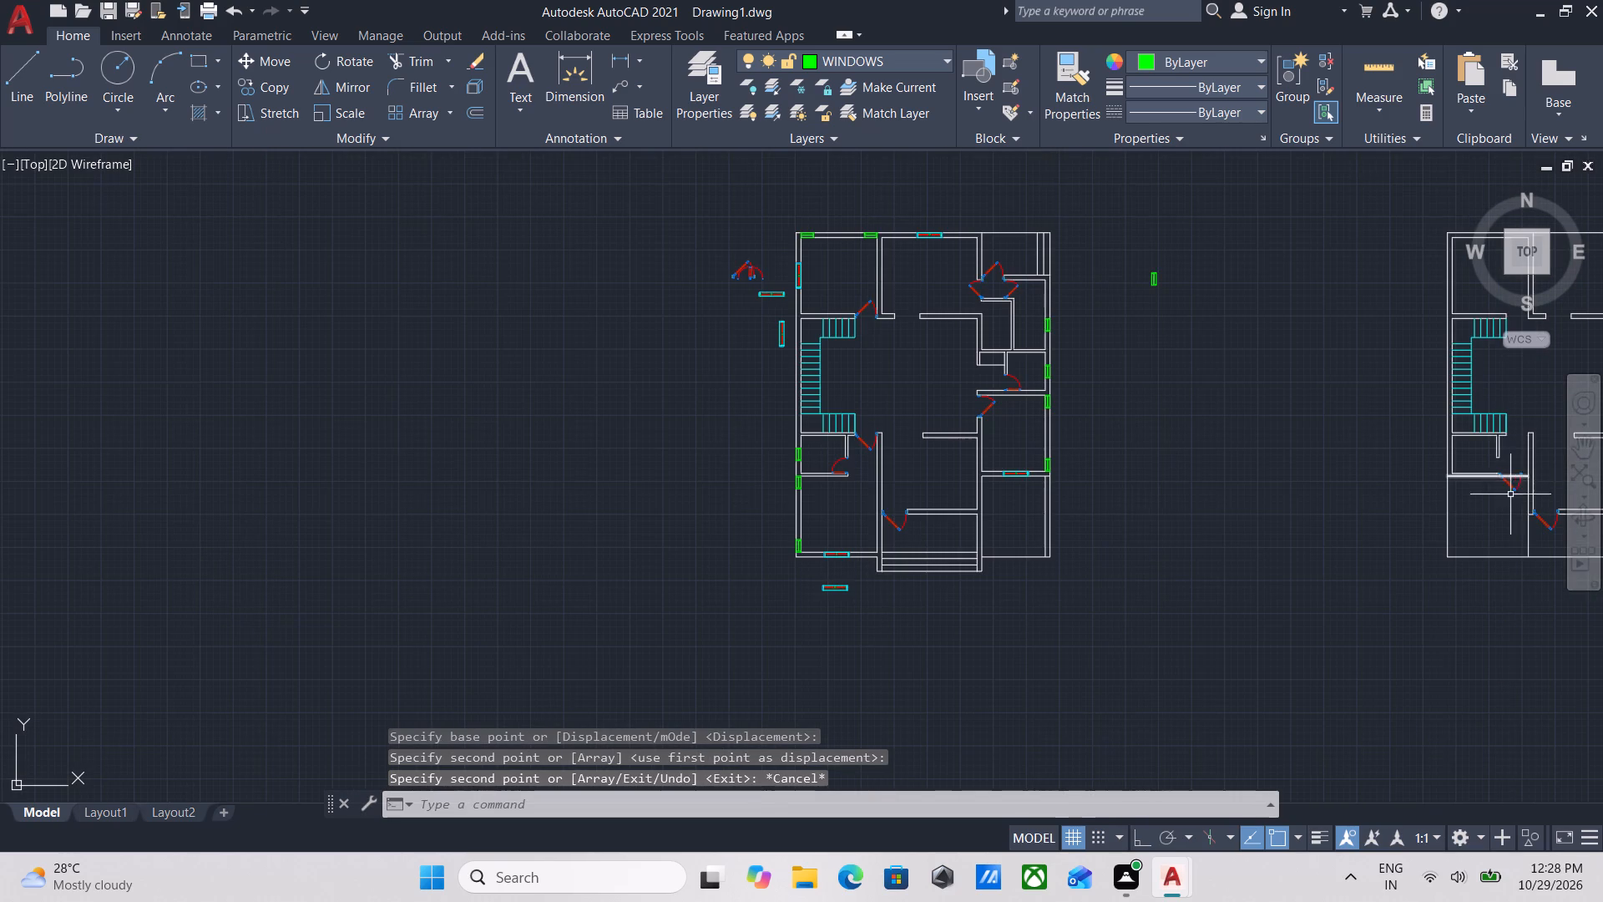
{"action": "middle_click_drag", "start_coordinate": [1510, 499], "coordinate": [961, 463]}
{"action": "scroll", "coordinate": [965, 463], "scroll_direction": "up", "scroll_amount": 3}
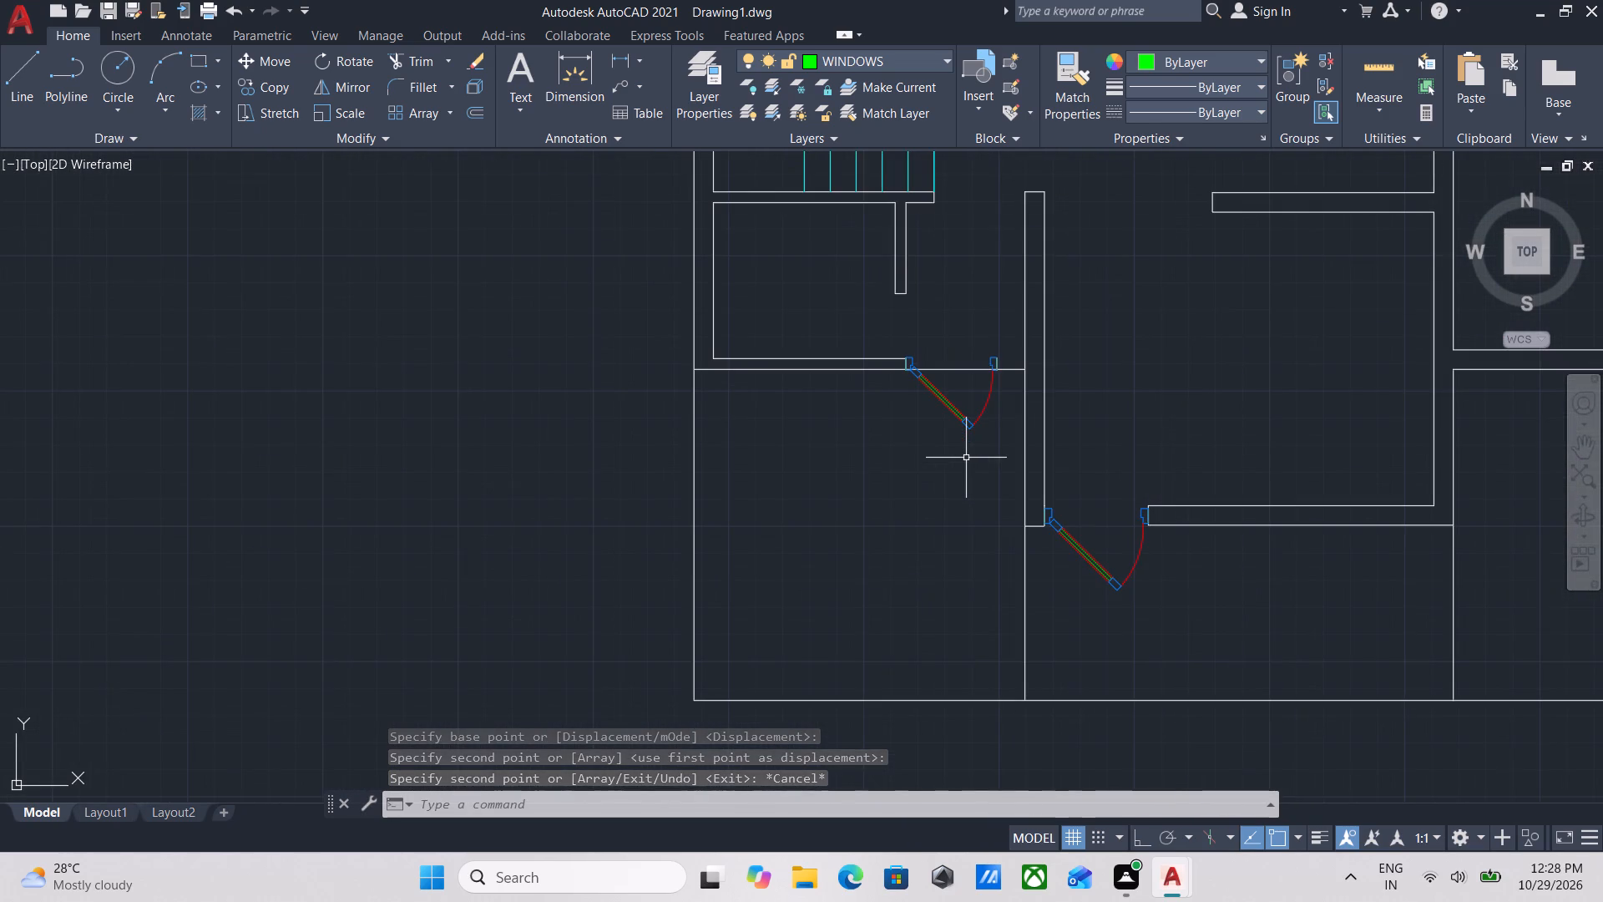
{"action": "middle_click_drag", "start_coordinate": [966, 458], "coordinate": [1011, 531]}
{"action": "scroll", "coordinate": [1013, 496], "scroll_direction": "up", "scroll_amount": 1}
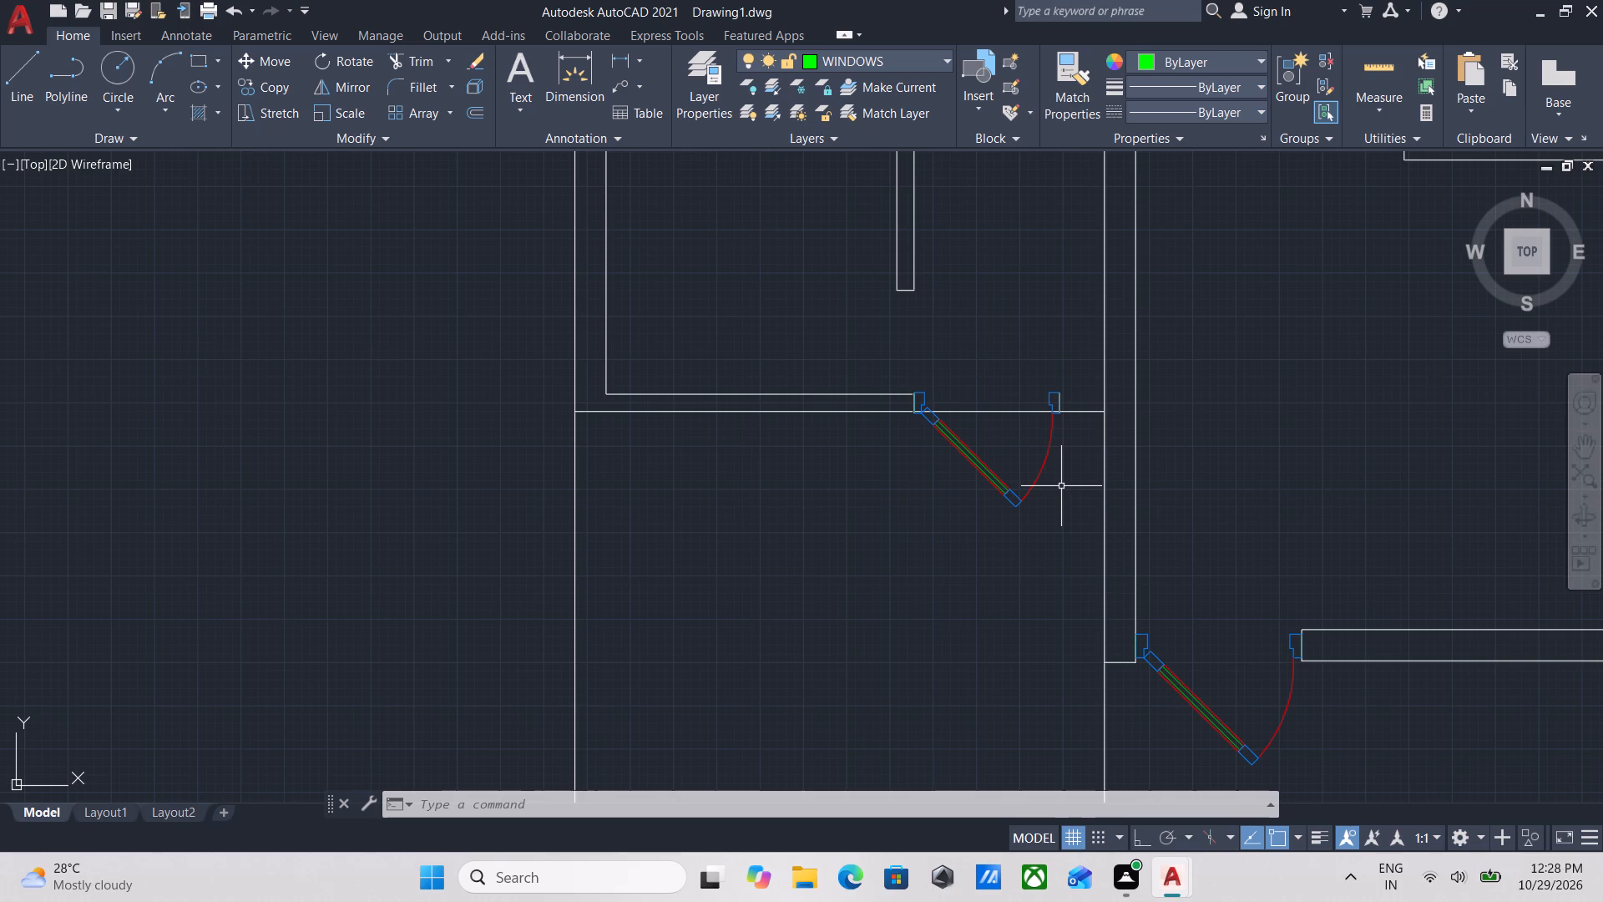
{"action": "scroll", "coordinate": [1092, 495], "scroll_direction": "up", "scroll_amount": 2}
{"action": "scroll", "coordinate": [1084, 491], "scroll_direction": "down", "scroll_amount": 2}
{"action": "middle_click_drag", "start_coordinate": [1084, 491], "coordinate": [1096, 561]}
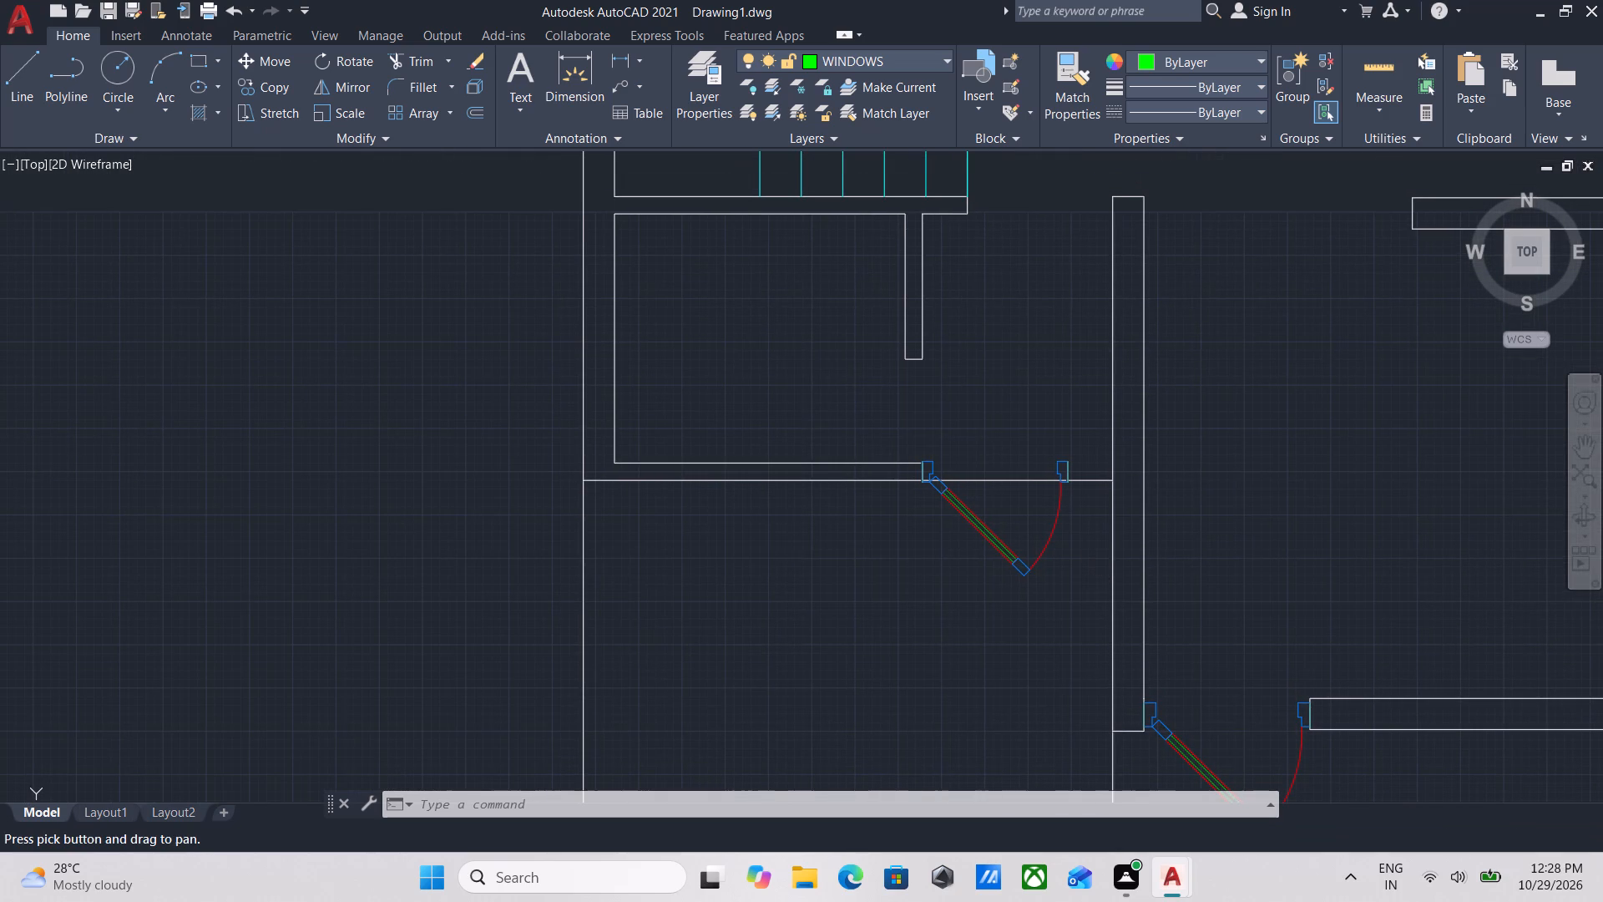
{"action": "scroll", "coordinate": [1096, 561], "scroll_direction": "up", "scroll_amount": 2}
{"action": "left_click", "coordinate": [1060, 514]}
{"action": "left_click", "coordinate": [881, 464]}
{"action": "middle_click_drag", "start_coordinate": [881, 464], "coordinate": [882, 464]}
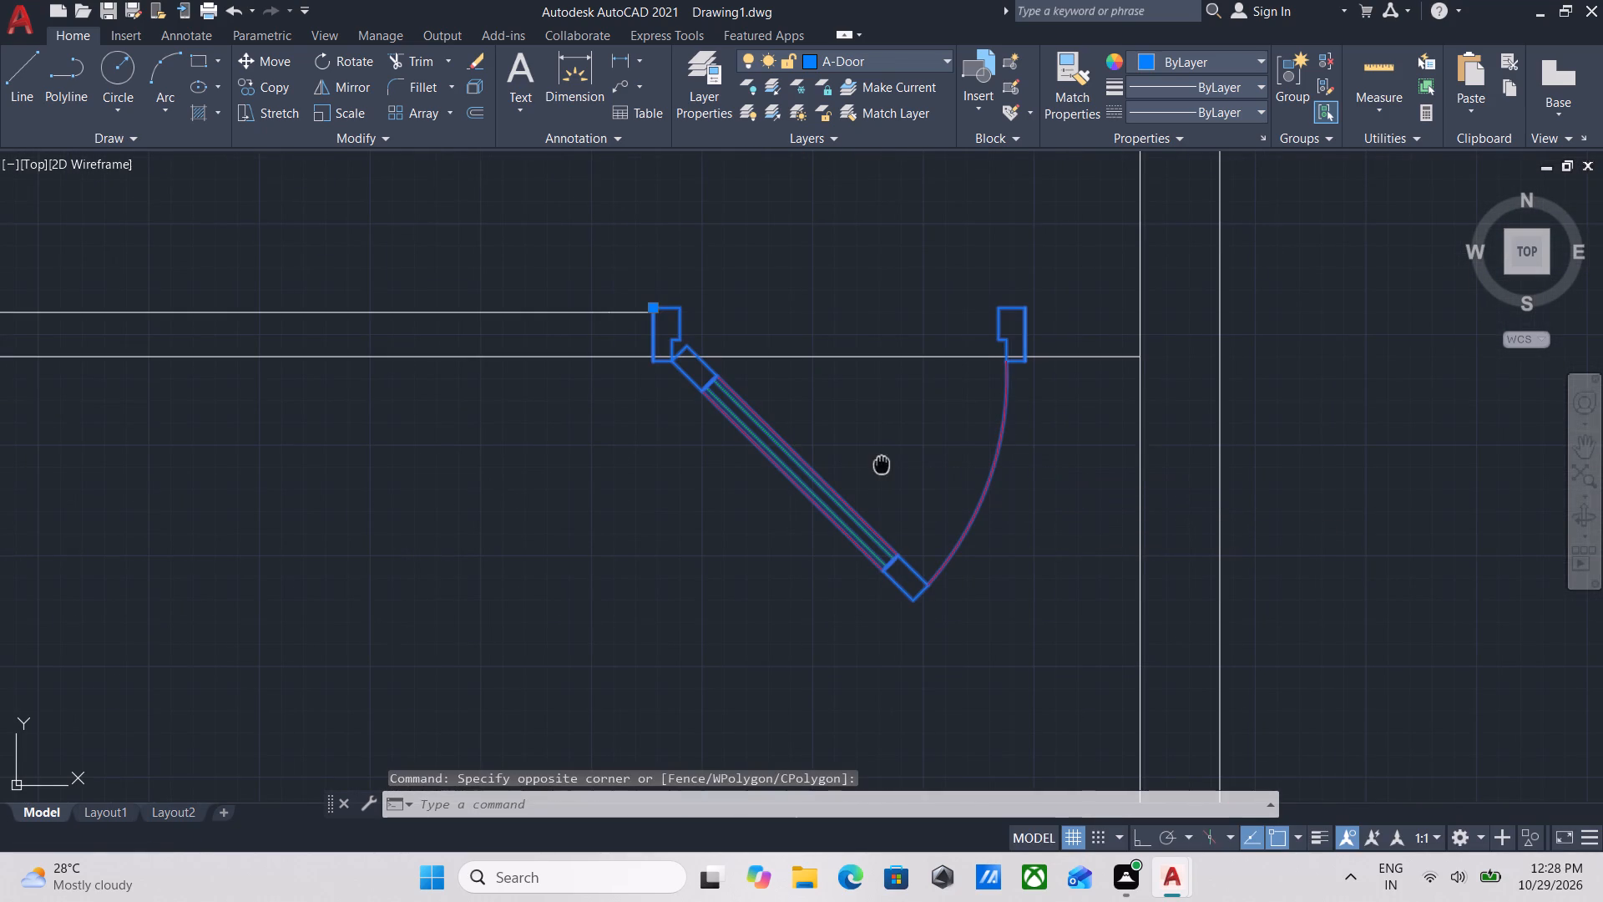
{"action": "middle_click_drag", "start_coordinate": [882, 464], "coordinate": [893, 474]}
{"action": "type", "text": "SCAL"}
{"action": "key", "text": "e"}
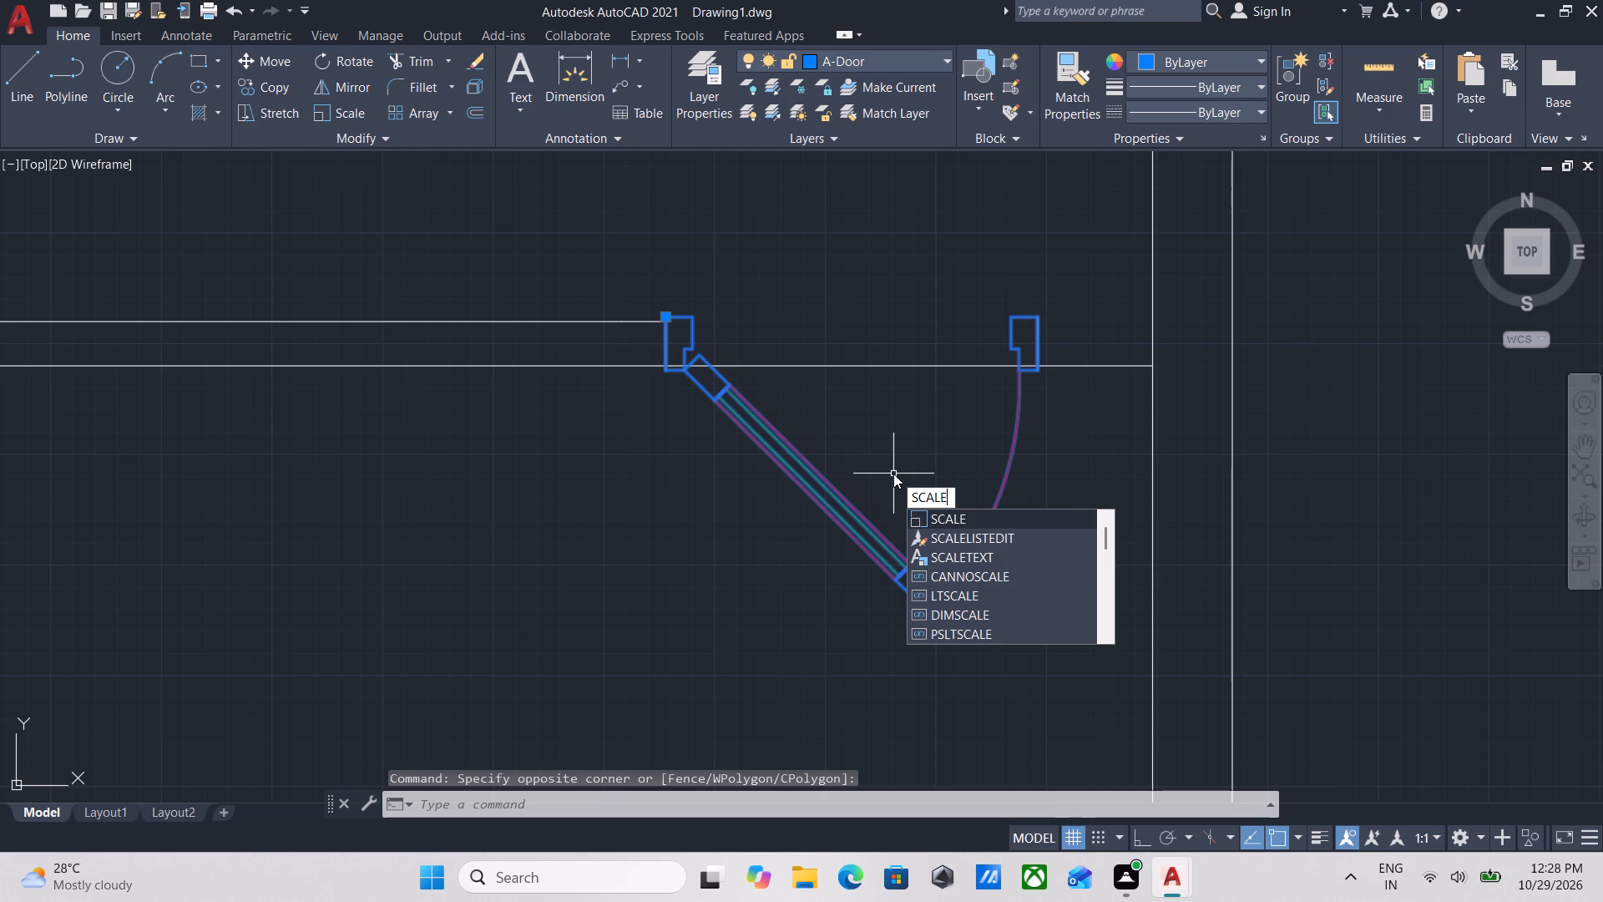
{"action": "key", "text": "Return"}
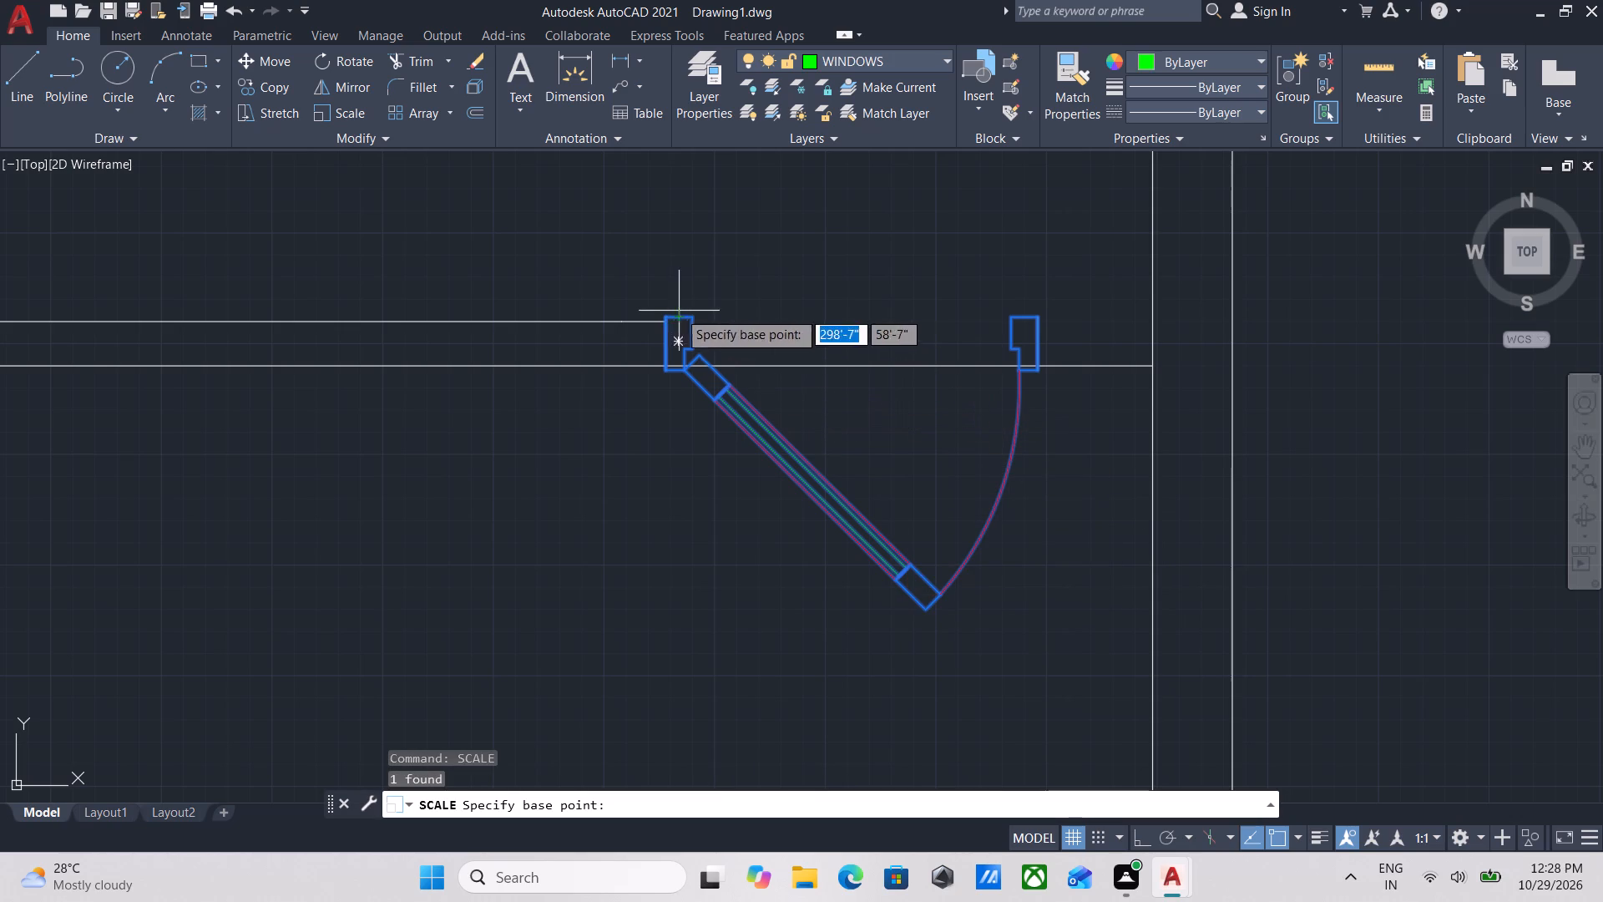
{"action": "left_click", "coordinate": [662, 316]}
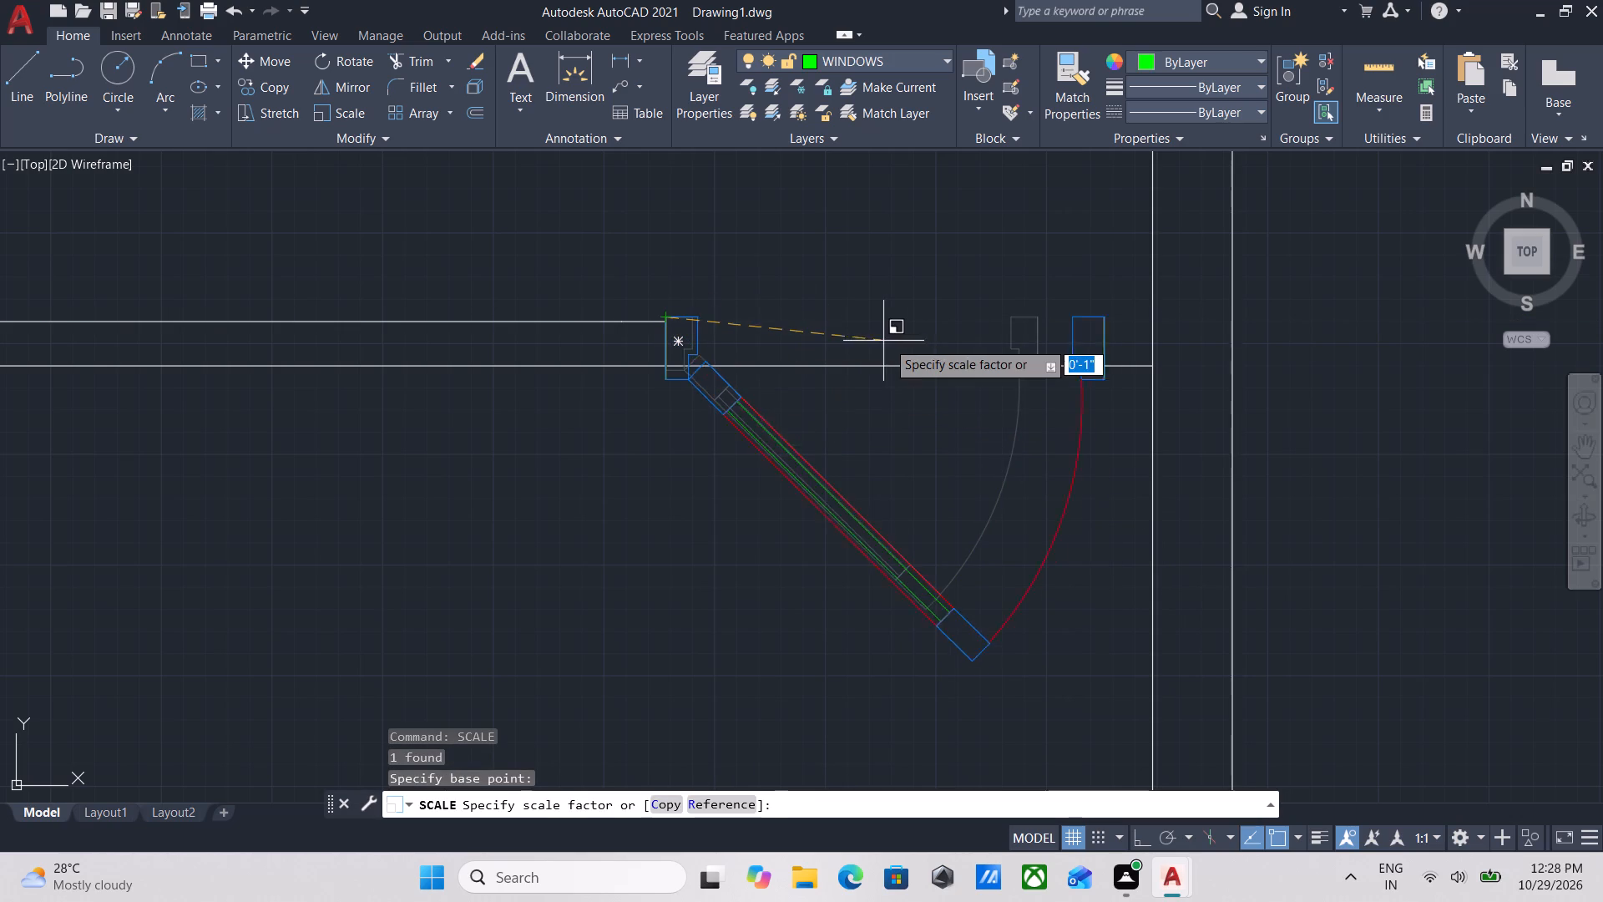
{"action": "key", "text": "r"}
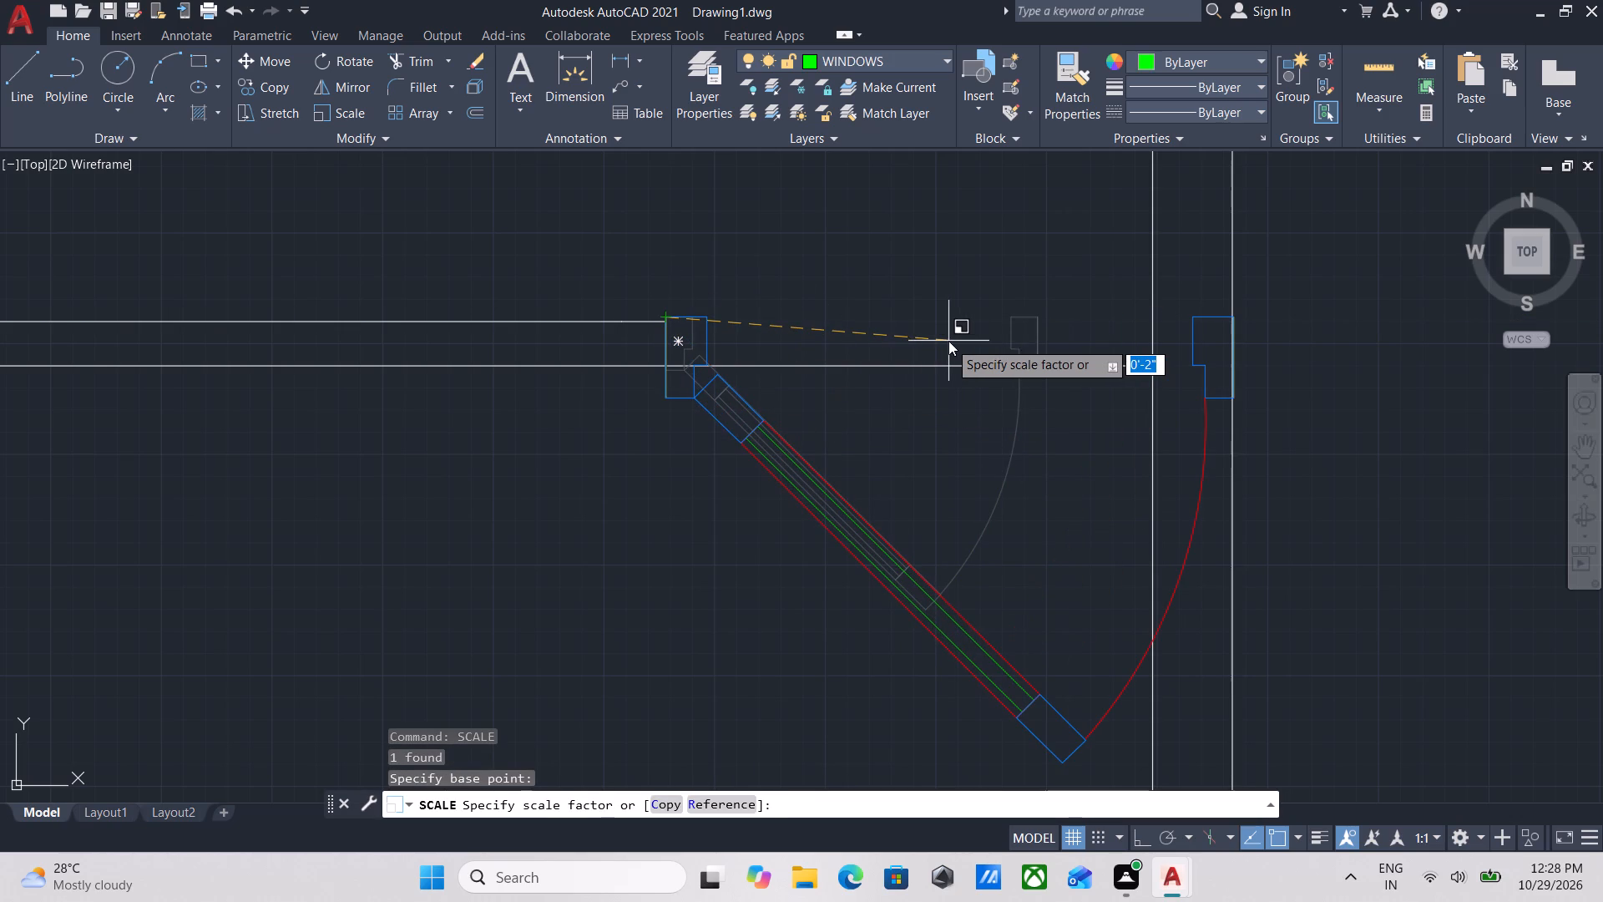
{"action": "key", "text": "Return"}
{"action": "scroll", "coordinate": [670, 316], "scroll_direction": "up", "scroll_amount": 1}
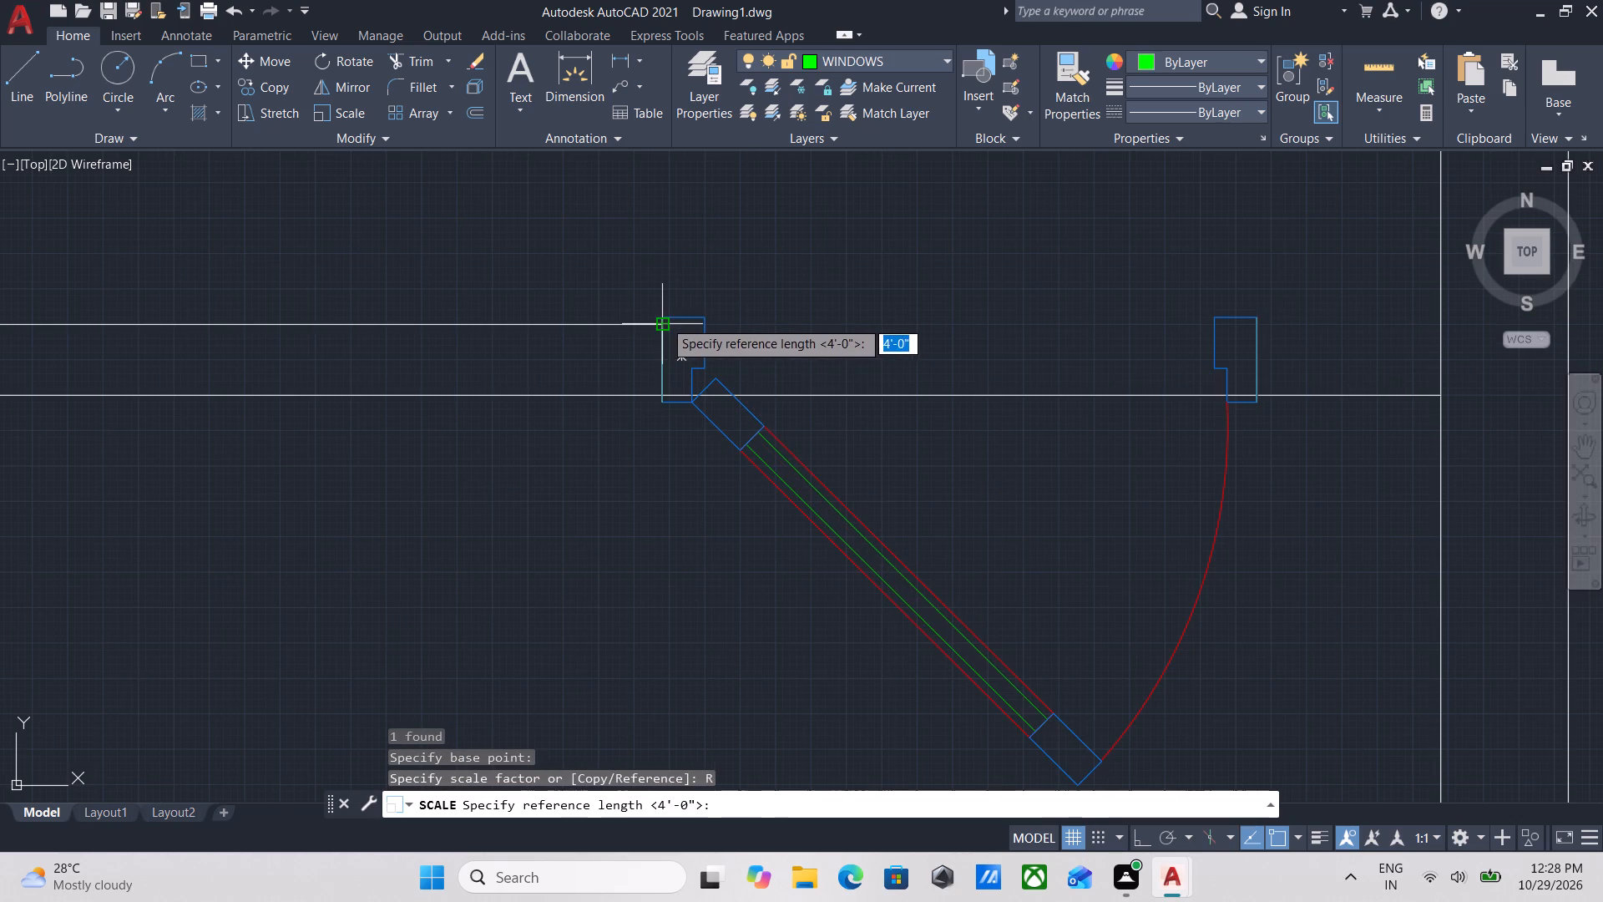
{"action": "left_click", "coordinate": [664, 314]}
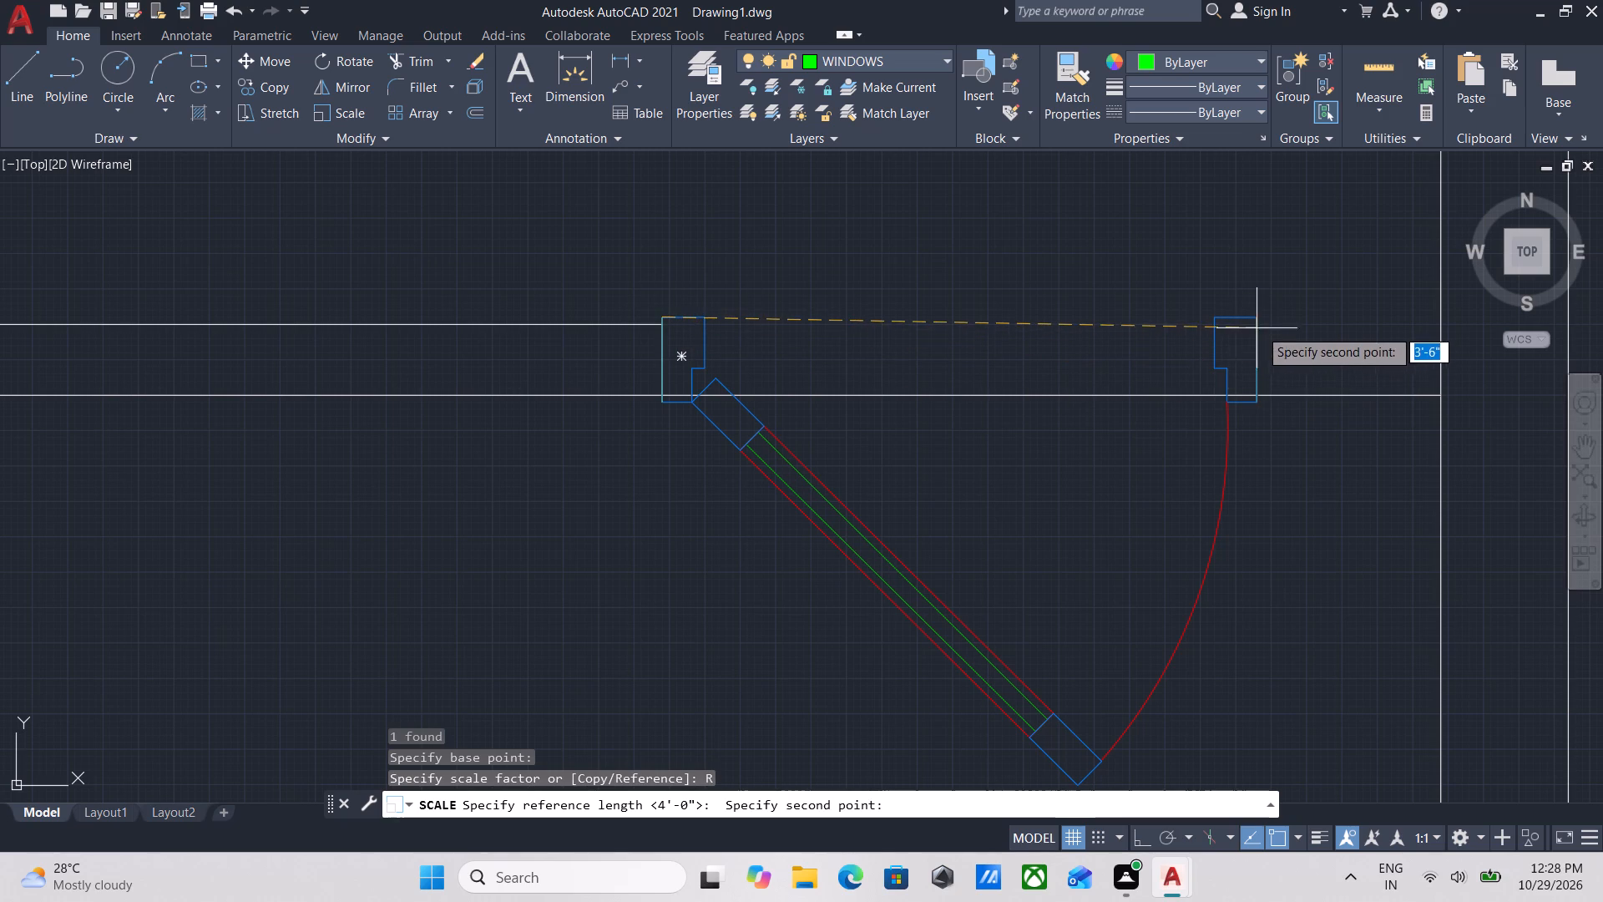
{"action": "left_click", "coordinate": [1261, 323]}
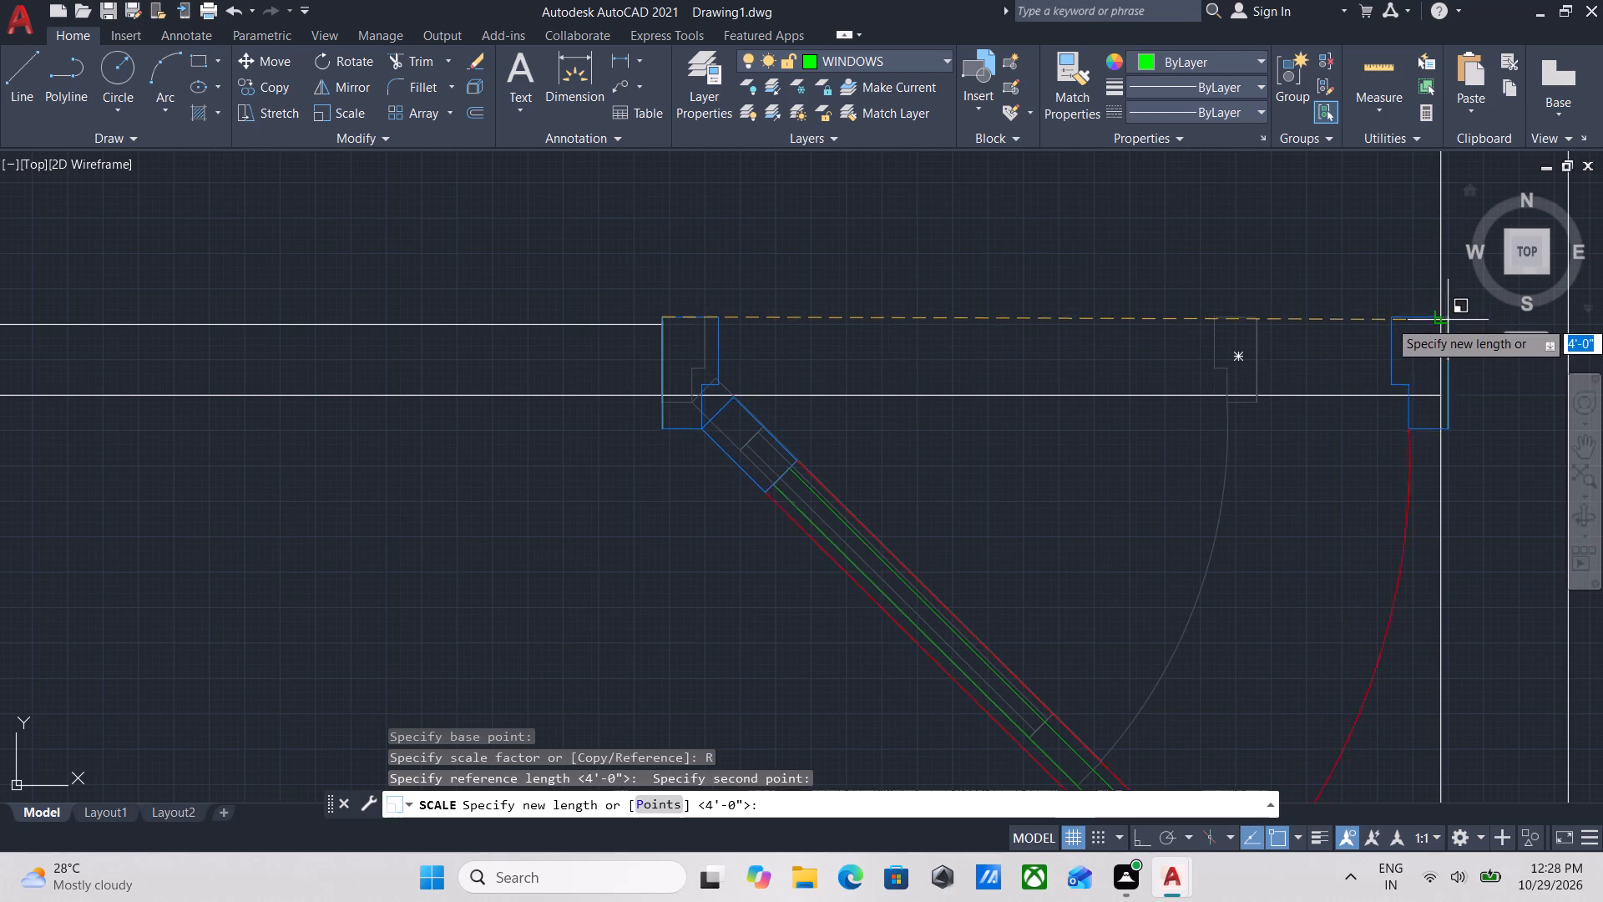
{"action": "left_click", "coordinate": [1446, 317]}
Copy the small southwest room's door from its lower jamb corner to the matching opening in the second plan's small southwest room.
{"action": "scroll", "coordinate": [1439, 322], "scroll_direction": "down", "scroll_amount": 3}
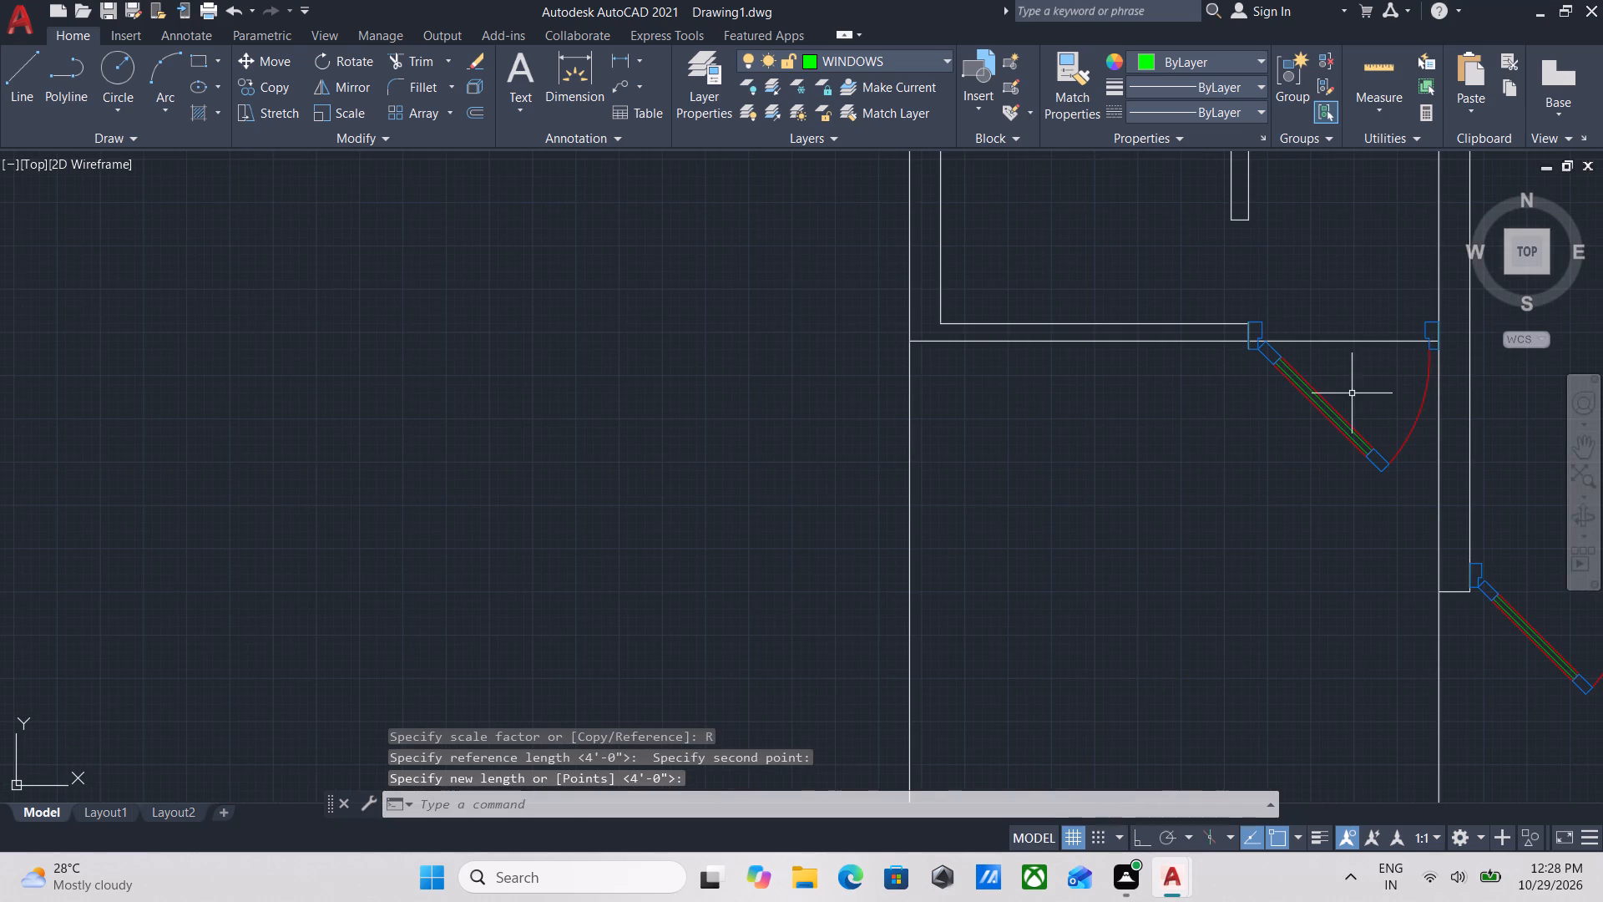
{"action": "middle_click_drag", "start_coordinate": [1352, 393], "coordinate": [1320, 395]}
{"action": "scroll", "coordinate": [1320, 396], "scroll_direction": "up", "scroll_amount": 1}
{"action": "scroll", "coordinate": [1334, 398], "scroll_direction": "down", "scroll_amount": 1}
{"action": "middle_click_drag", "start_coordinate": [1334, 398], "coordinate": [1291, 454]}
{"action": "middle_click_drag", "start_coordinate": [1273, 427], "coordinate": [1268, 442]}
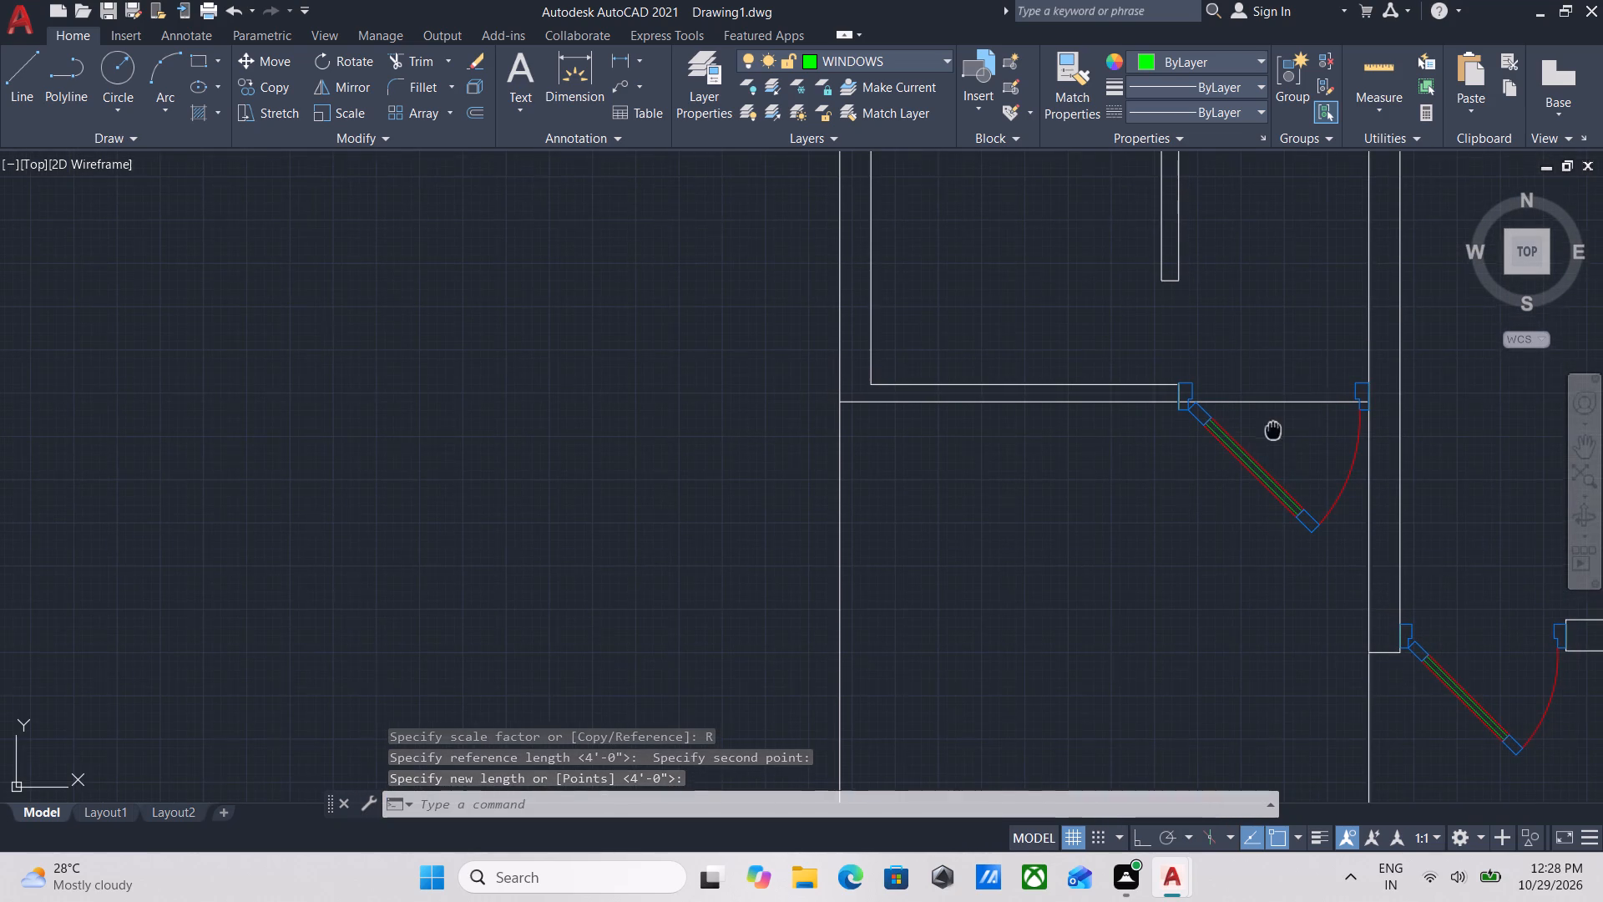
{"action": "middle_click_drag", "start_coordinate": [1268, 442], "coordinate": [1228, 570]}
{"action": "scroll", "coordinate": [1199, 451], "scroll_direction": "down", "scroll_amount": 1}
{"action": "middle_click_drag", "start_coordinate": [1199, 451], "coordinate": [1191, 468]}
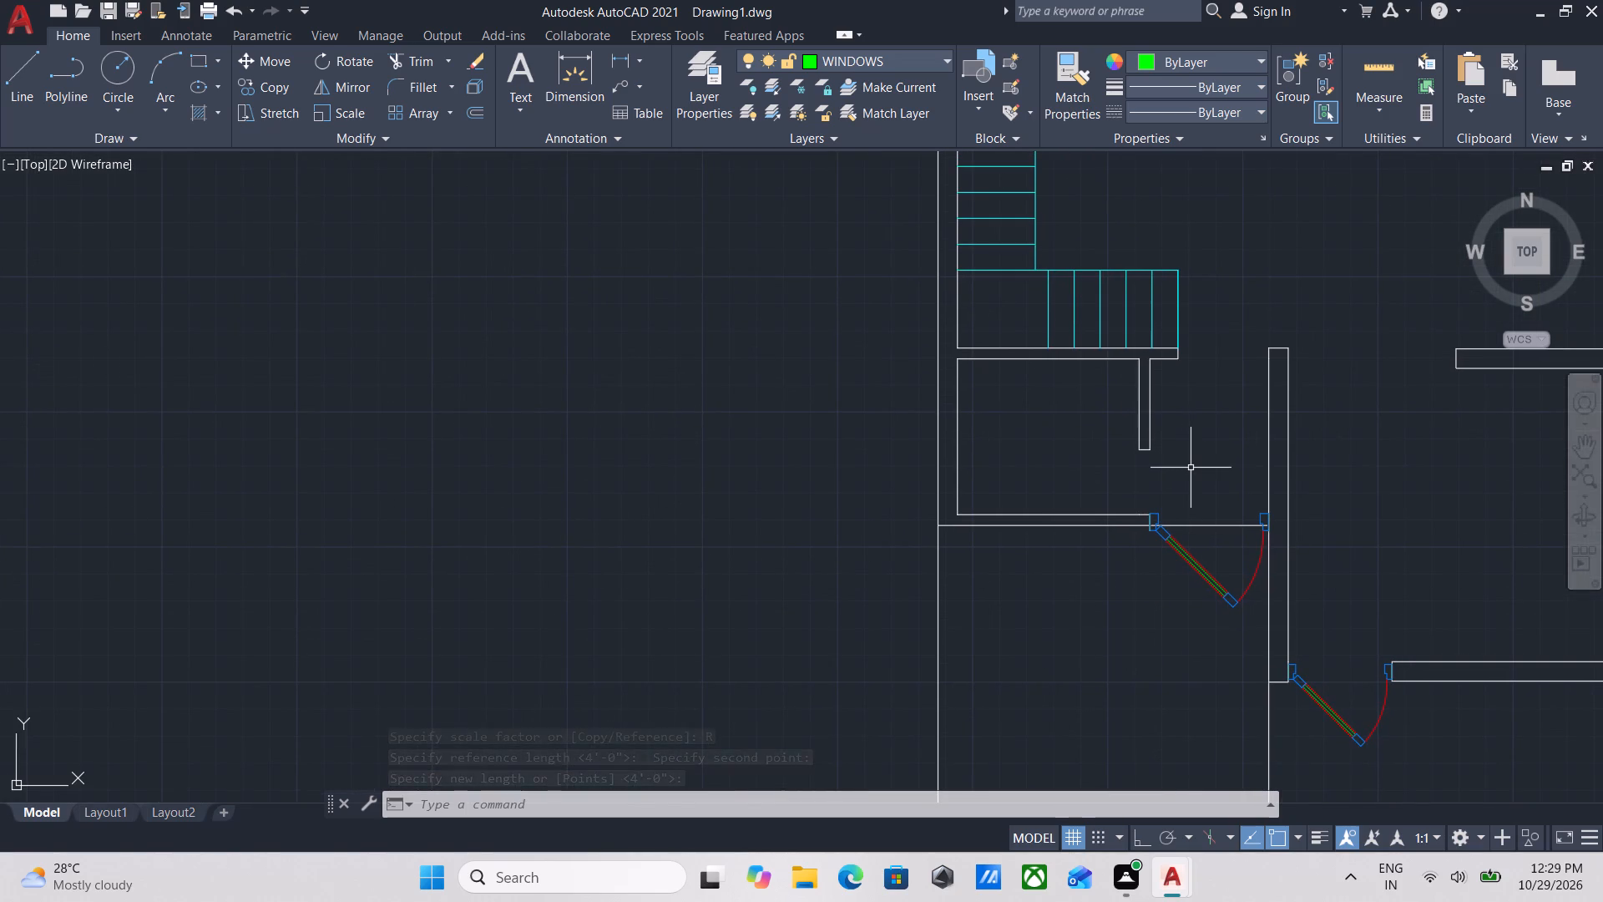
{"action": "scroll", "coordinate": [875, 478], "scroll_direction": "down", "scroll_amount": 2}
{"action": "middle_click_drag", "start_coordinate": [847, 470], "coordinate": [1123, 452]}
{"action": "middle_click_drag", "start_coordinate": [726, 474], "coordinate": [1056, 482]}
{"action": "scroll", "coordinate": [590, 473], "scroll_direction": "up", "scroll_amount": 4}
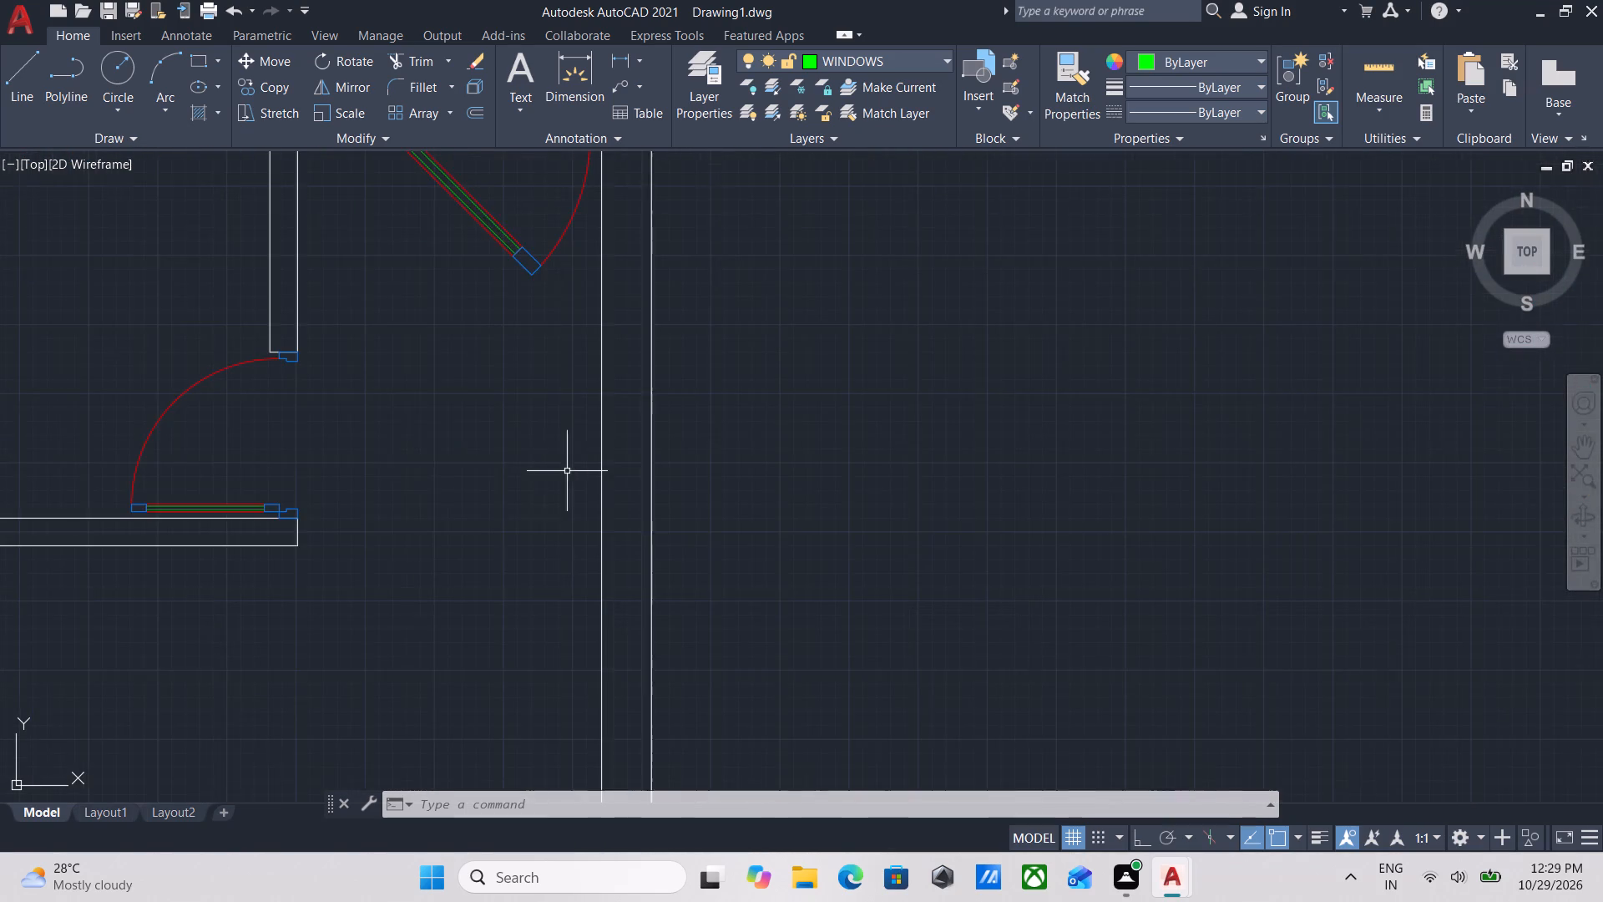
{"action": "middle_click_drag", "start_coordinate": [415, 450], "coordinate": [888, 562]}
{"action": "scroll", "coordinate": [888, 562], "scroll_direction": "up", "scroll_amount": 1}
{"action": "left_click_drag", "start_coordinate": [660, 536], "coordinate": [653, 535]}
{"action": "left_click", "coordinate": [397, 417]}
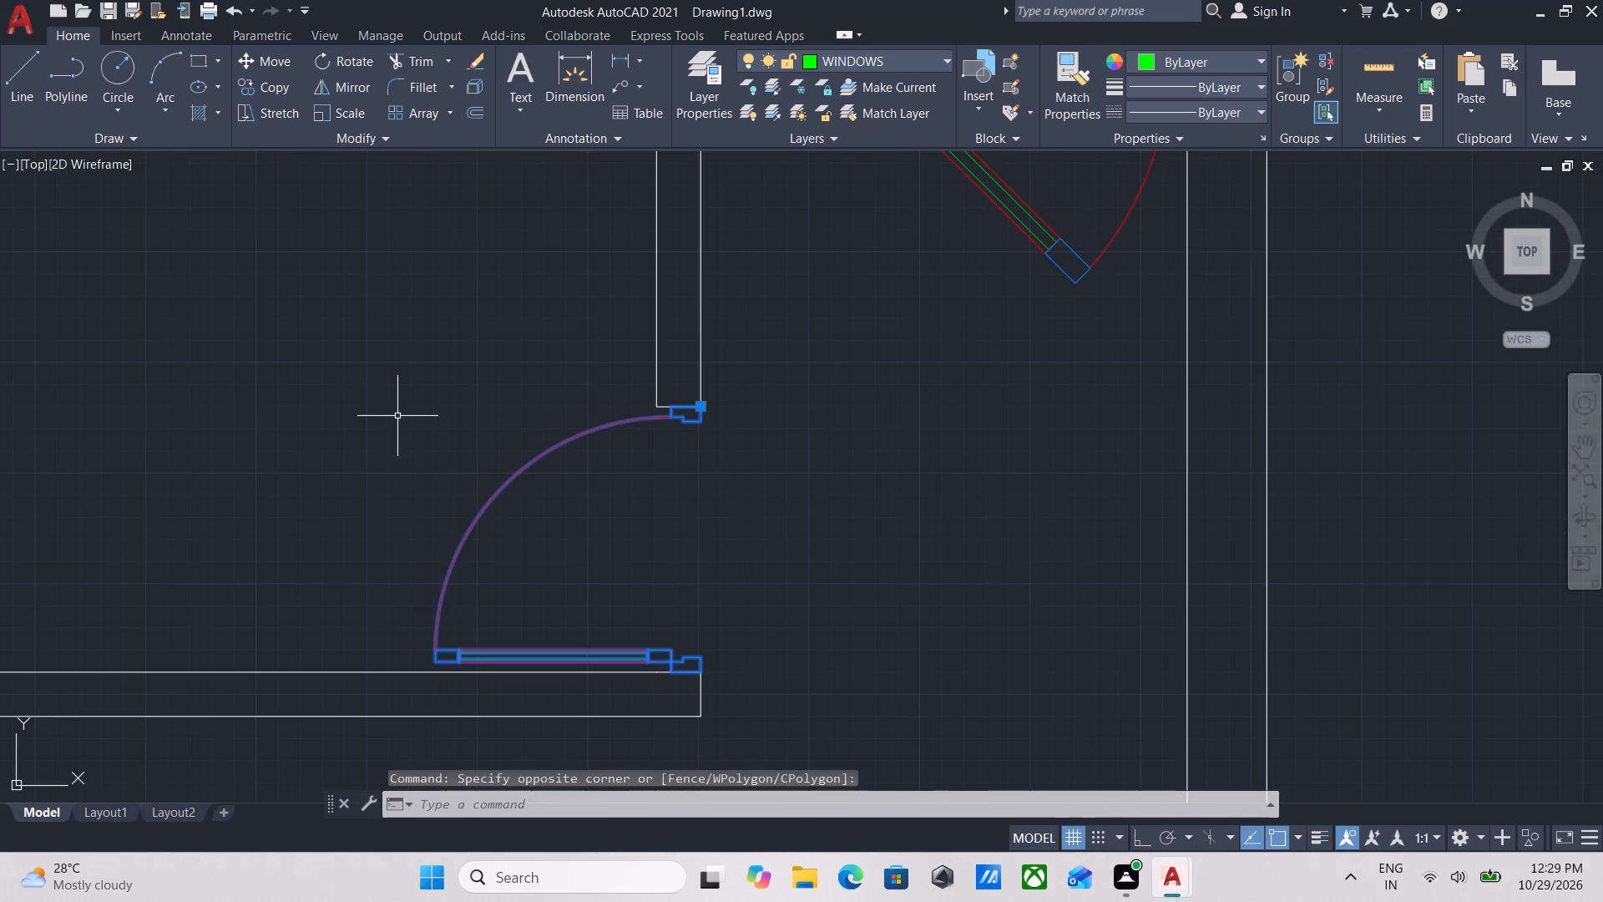
{"action": "type", "text": "CO"}
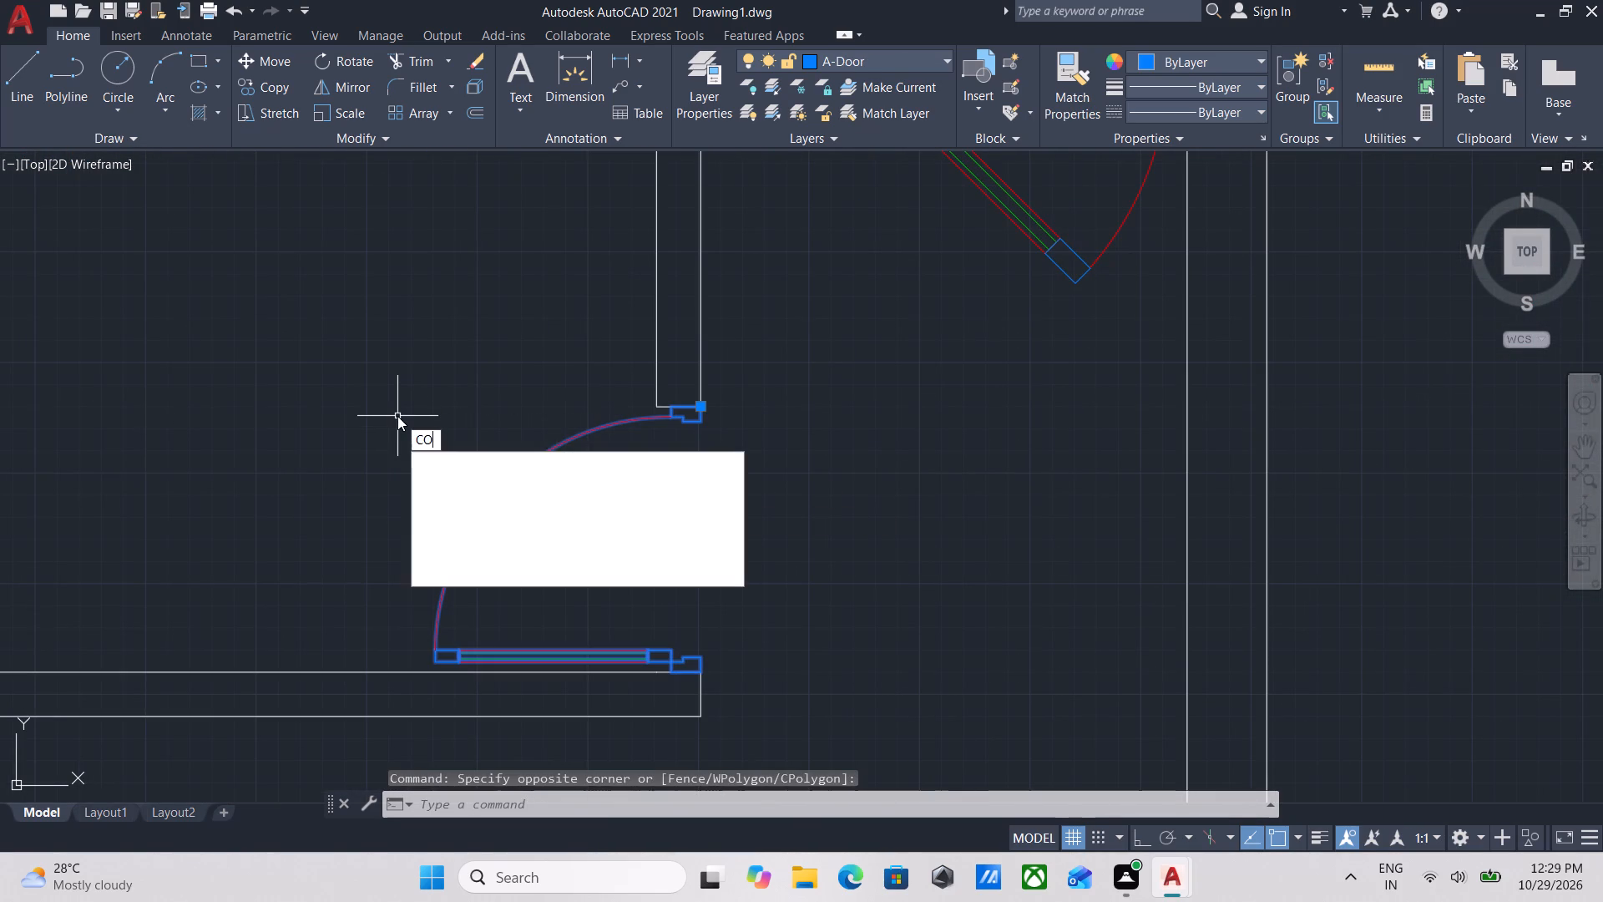
{"action": "key", "text": "Return"}
{"action": "left_click", "coordinate": [699, 674]}
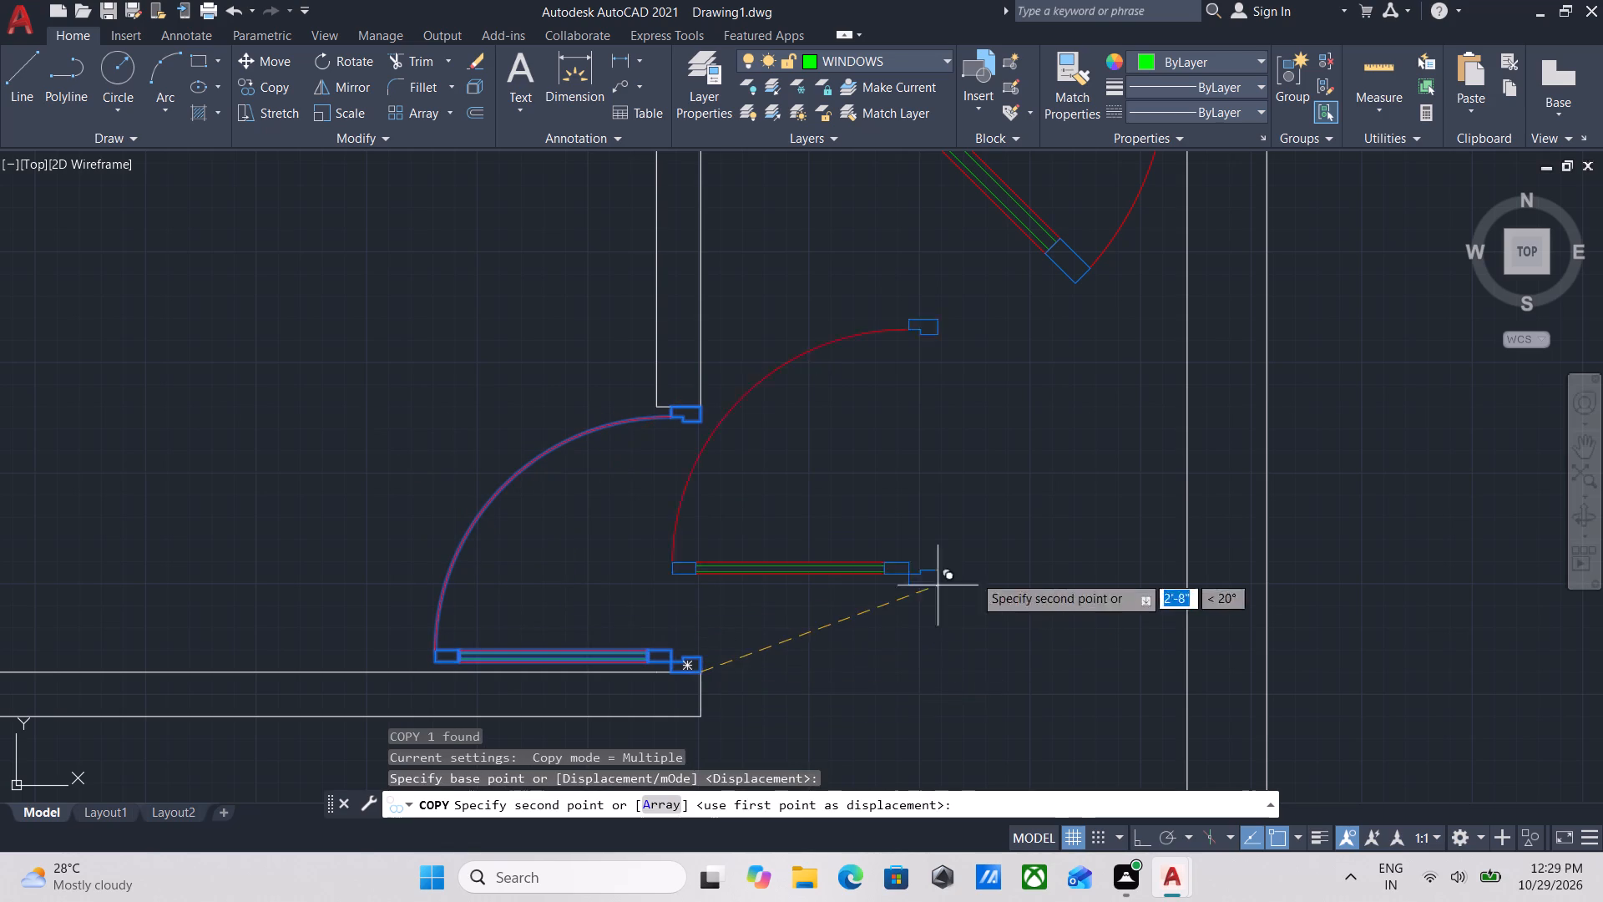
{"action": "scroll", "coordinate": [1125, 575], "scroll_direction": "down", "scroll_amount": 2}
{"action": "middle_click_drag", "start_coordinate": [1121, 575], "coordinate": [614, 476]}
{"action": "scroll", "coordinate": [1036, 573], "scroll_direction": "down", "scroll_amount": 2}
{"action": "middle_click_drag", "start_coordinate": [1034, 573], "coordinate": [716, 519]}
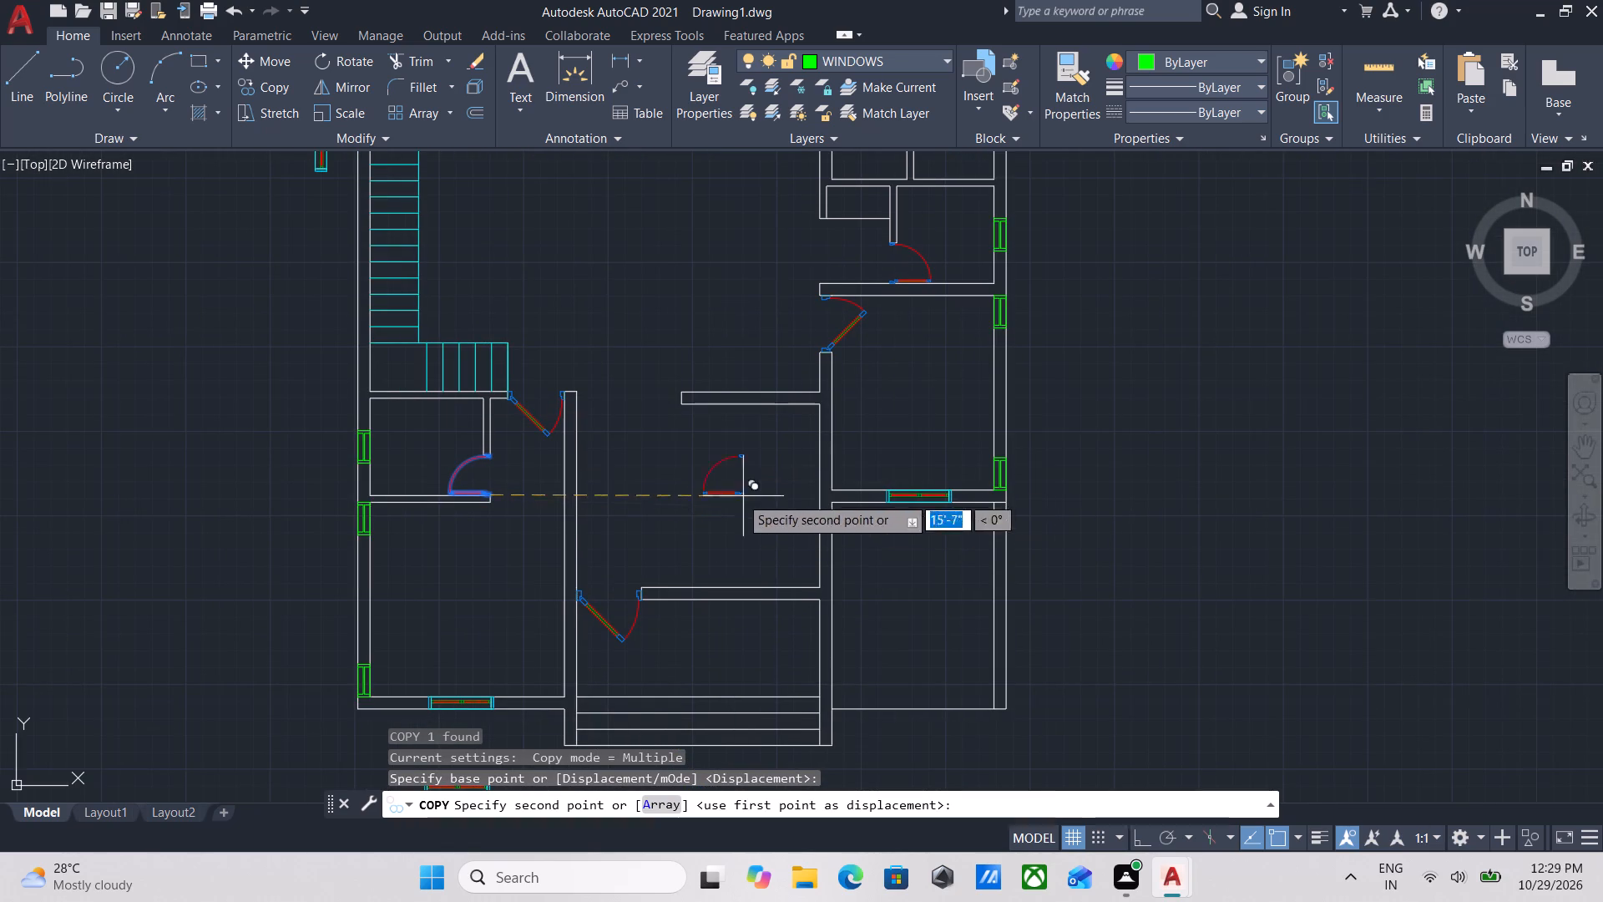
{"action": "middle_click_drag", "start_coordinate": [707, 497], "coordinate": [0, 440]}
{"action": "scroll", "coordinate": [3, 439], "scroll_direction": "down", "scroll_amount": 2}
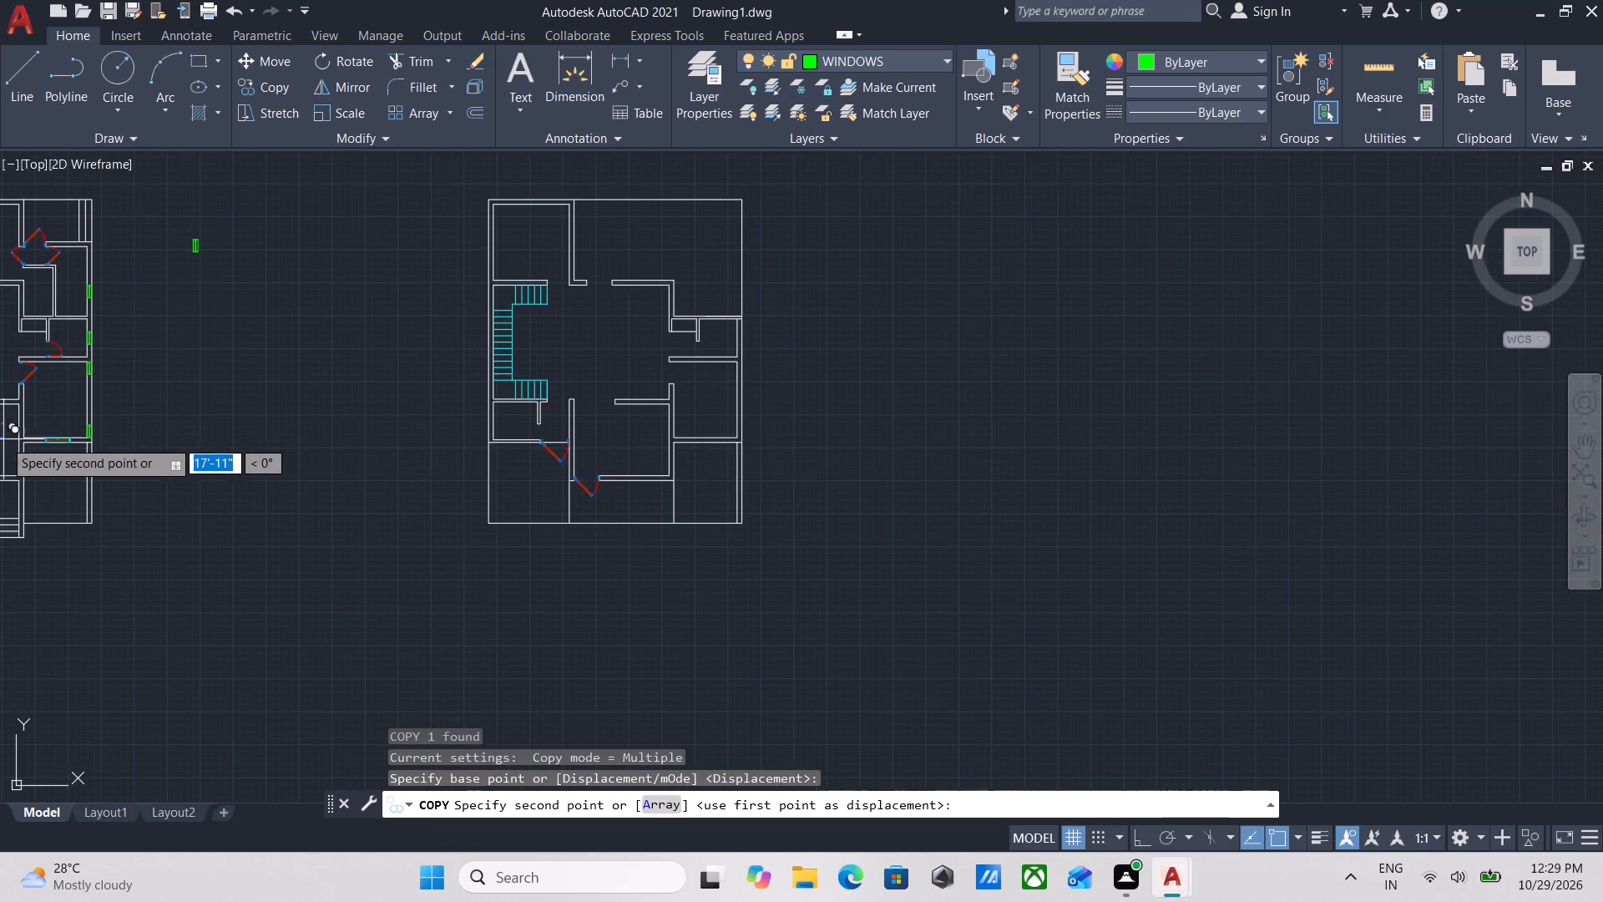
{"action": "scroll", "coordinate": [583, 399], "scroll_direction": "up", "scroll_amount": 3}
{"action": "scroll", "coordinate": [443, 555], "scroll_direction": "up", "scroll_amount": 3}
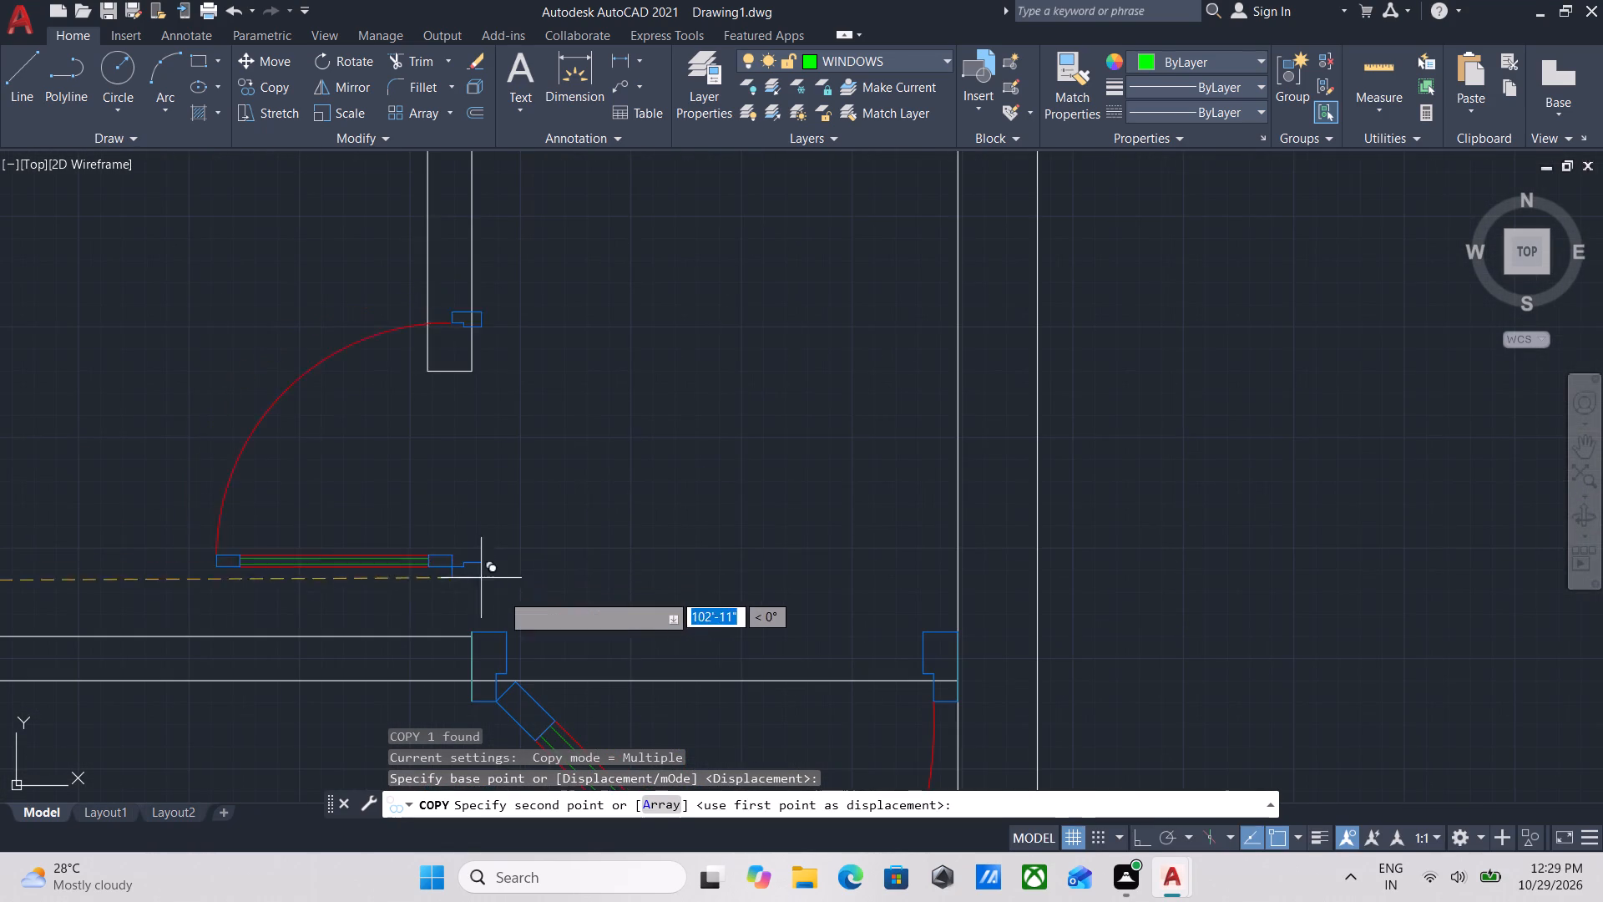
{"action": "left_click", "coordinate": [448, 631]}
{"action": "scroll", "coordinate": [518, 499], "scroll_direction": "down", "scroll_amount": 1}
{"action": "middle_click_drag", "start_coordinate": [518, 499], "coordinate": [727, 492]}
{"action": "scroll", "coordinate": [782, 497], "scroll_direction": "down", "scroll_amount": 2}
{"action": "middle_click_drag", "start_coordinate": [782, 497], "coordinate": [1064, 529]}
{"action": "key", "text": "Escape"}
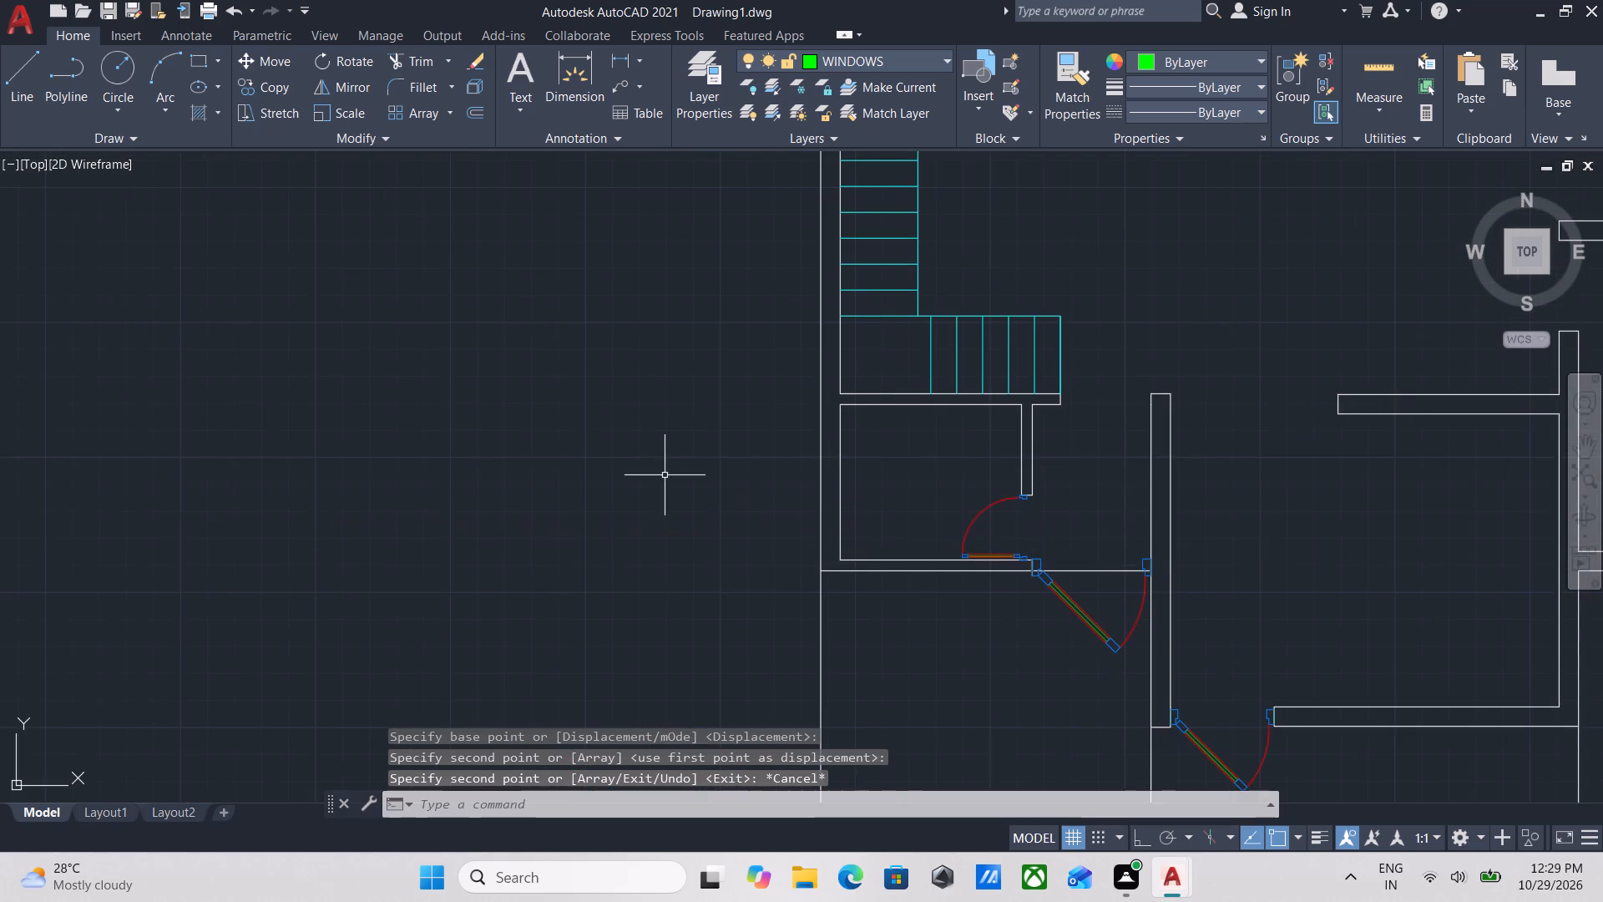
Compare the two floor plans, then examine the second plan's southern rooms and openings for doors still missing.
{"action": "scroll", "coordinate": [659, 473], "scroll_direction": "down", "scroll_amount": 2}
{"action": "middle_click_drag", "start_coordinate": [659, 473], "coordinate": [1180, 545]}
{"action": "middle_click_drag", "start_coordinate": [650, 495], "coordinate": [682, 487]}
{"action": "middle_click_drag", "start_coordinate": [766, 530], "coordinate": [738, 514]}
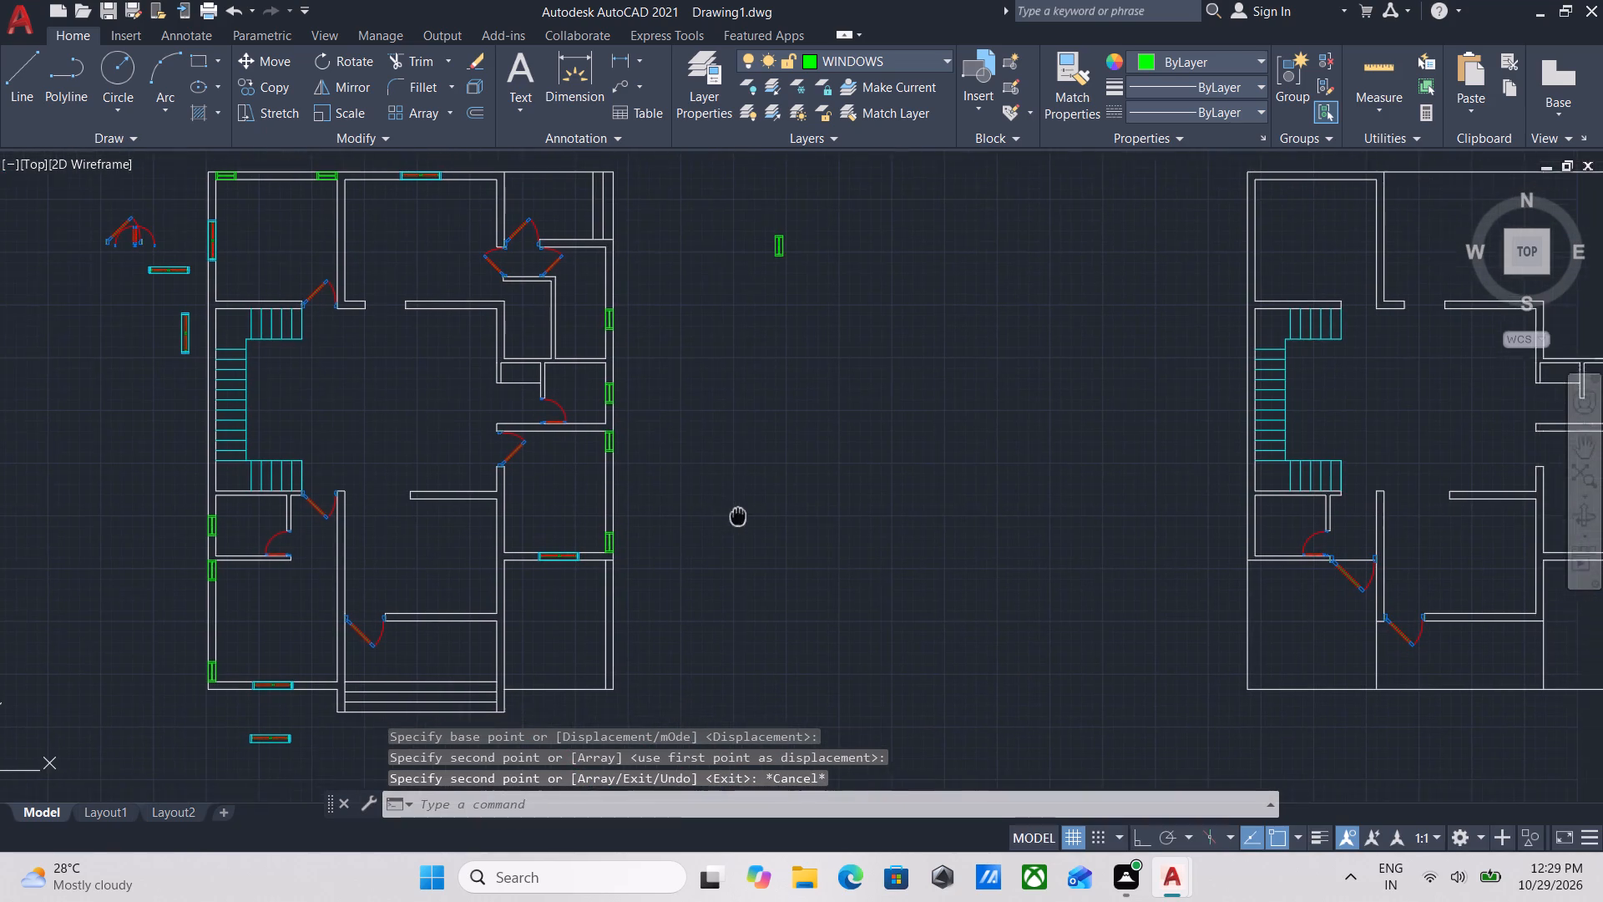
{"action": "middle_click_drag", "start_coordinate": [738, 514], "coordinate": [527, 418]}
{"action": "scroll", "coordinate": [527, 418], "scroll_direction": "down", "scroll_amount": 1}
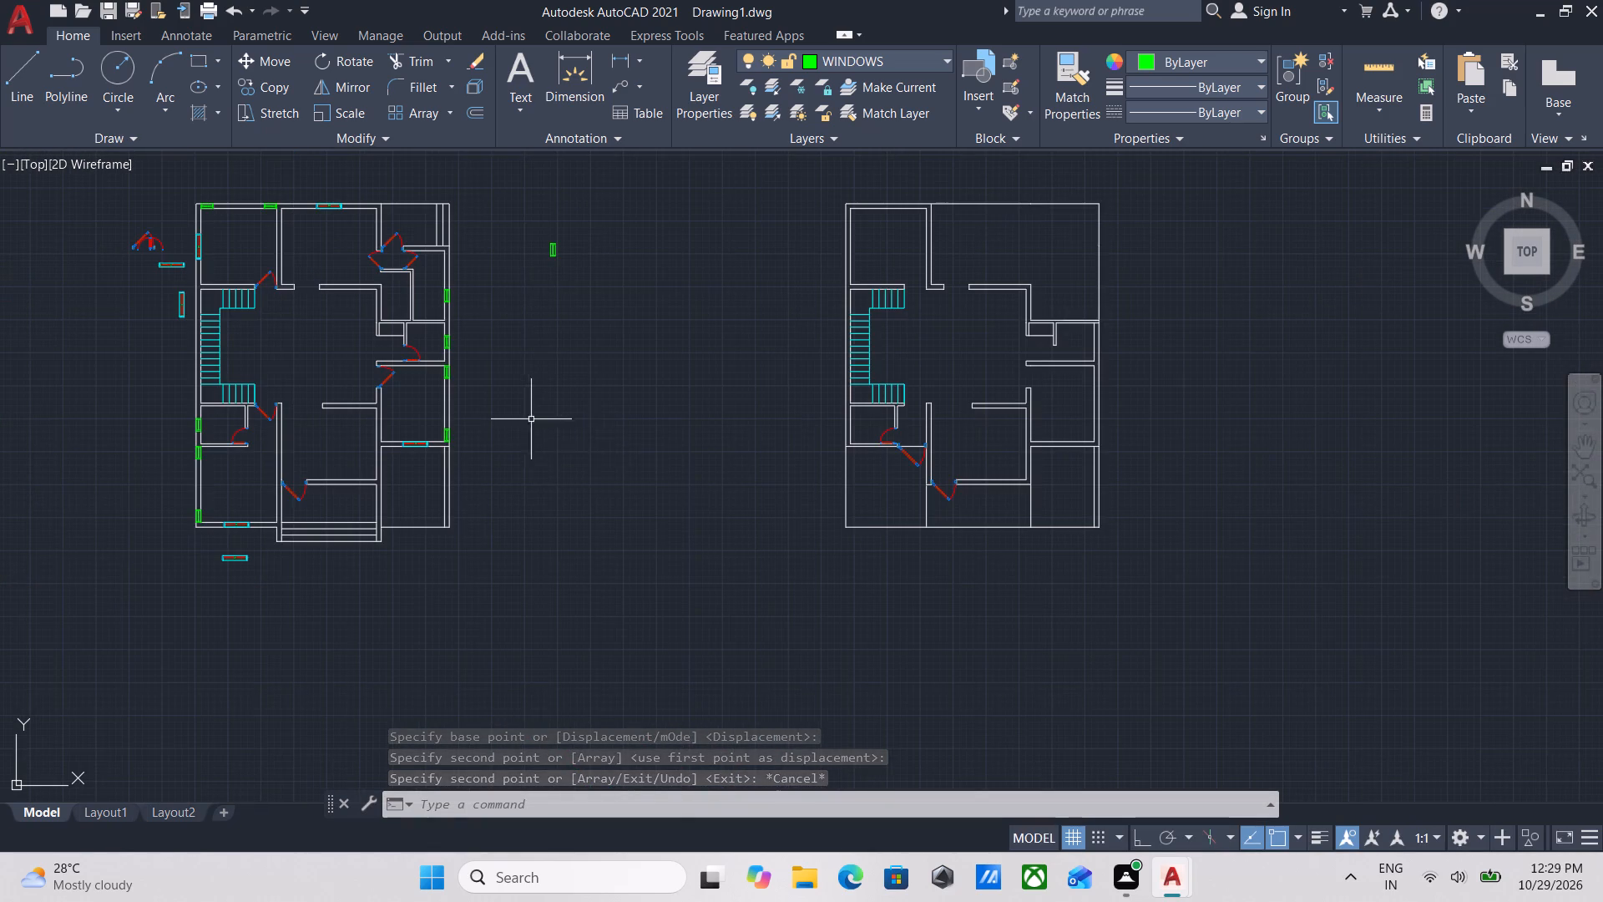
{"action": "scroll", "coordinate": [919, 481], "scroll_direction": "up", "scroll_amount": 1}
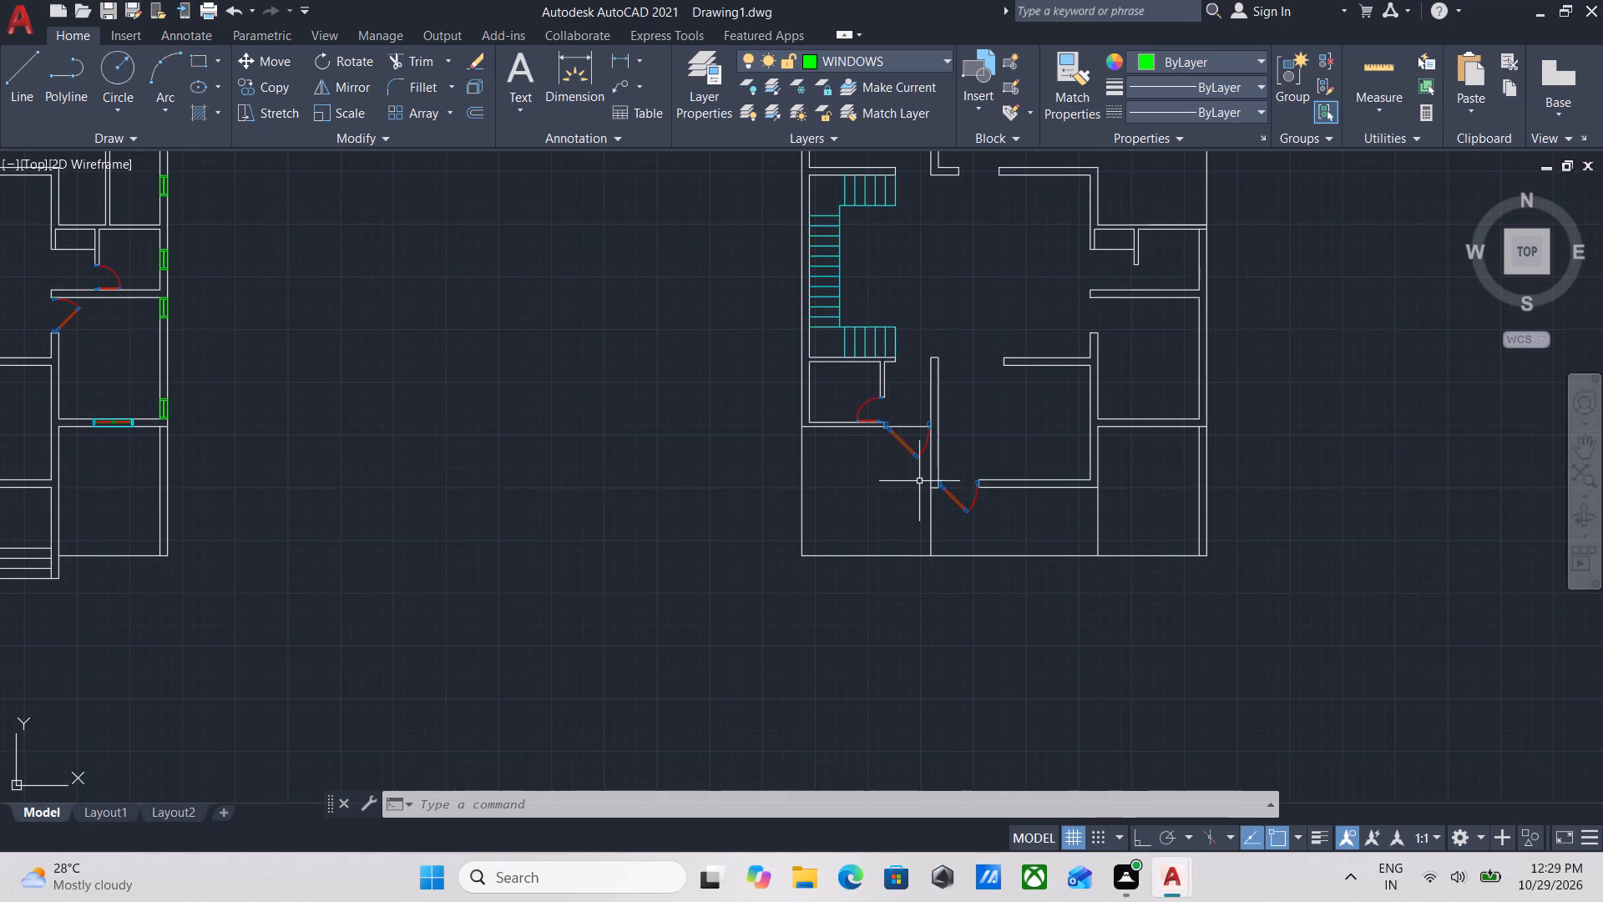
{"action": "scroll", "coordinate": [940, 419], "scroll_direction": "up", "scroll_amount": 1}
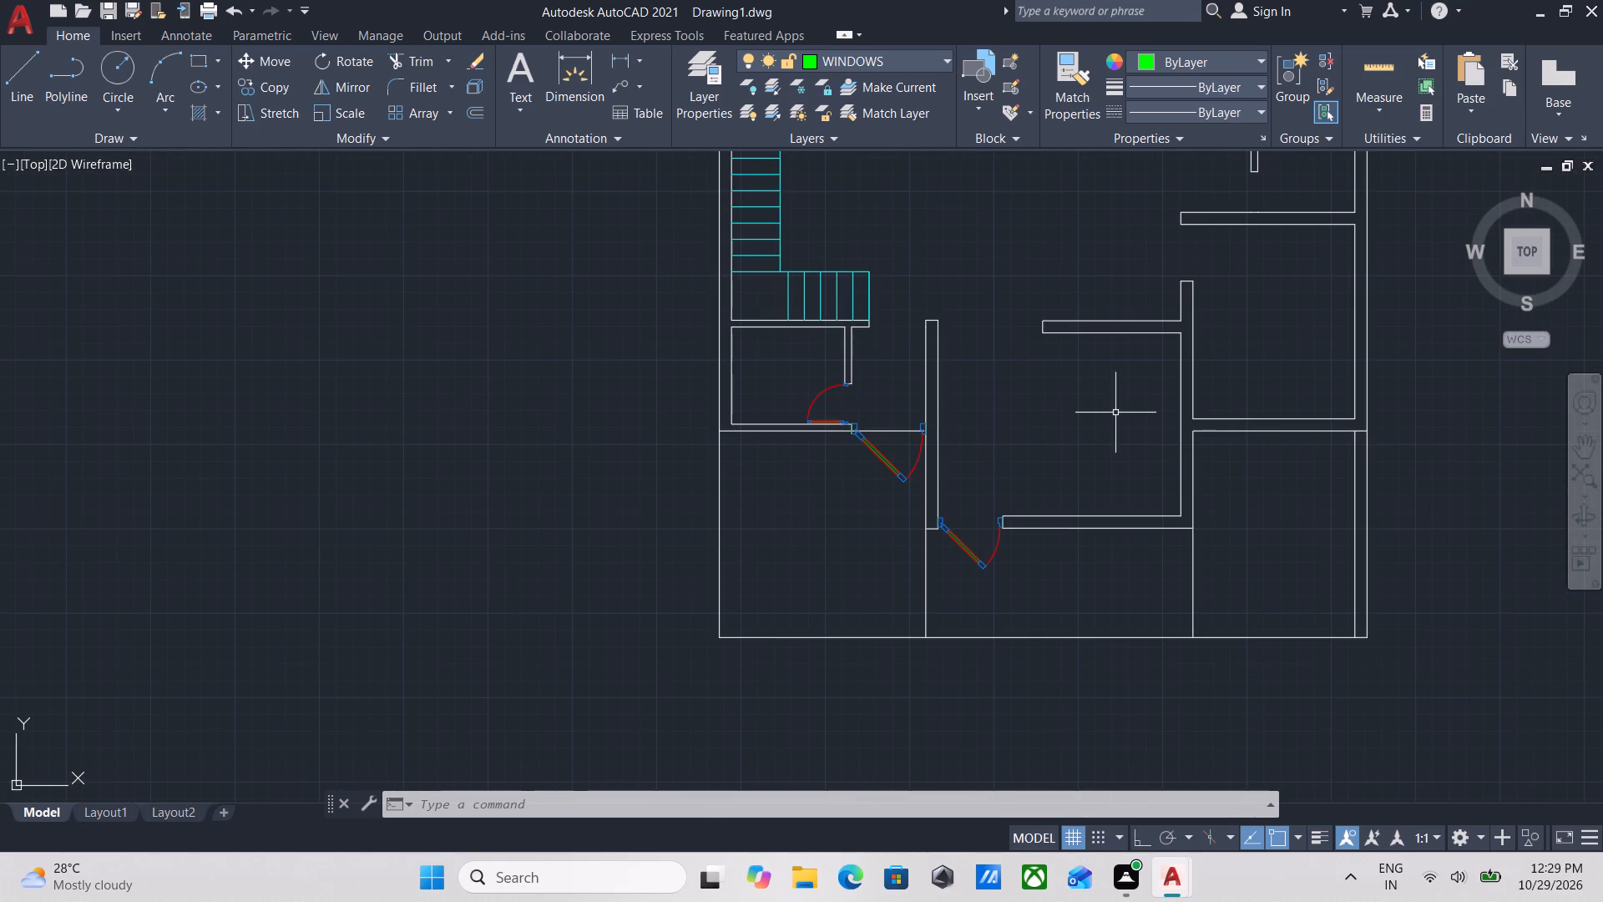
{"action": "middle_click_drag", "start_coordinate": [1033, 386], "coordinate": [960, 457]}
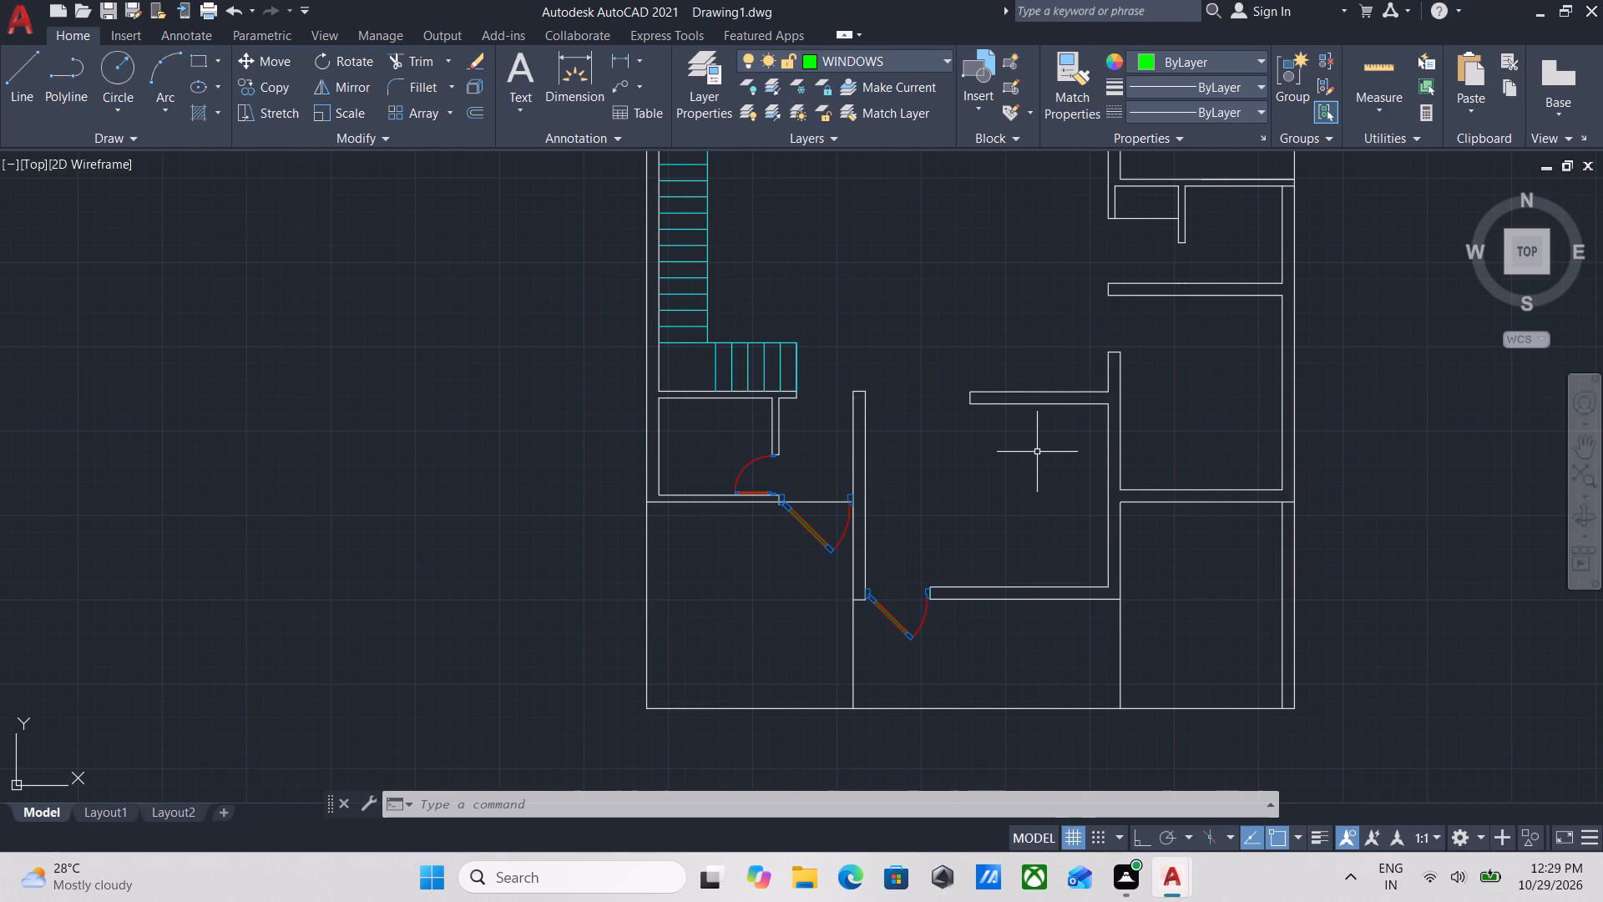
{"action": "scroll", "coordinate": [1037, 452], "scroll_direction": "down", "scroll_amount": 1}
{"action": "middle_click_drag", "start_coordinate": [1037, 452], "coordinate": [1035, 519]}
{"action": "scroll", "coordinate": [791, 603], "scroll_direction": "up", "scroll_amount": 2}
{"action": "scroll", "coordinate": [946, 499], "scroll_direction": "down", "scroll_amount": 1}
{"action": "middle_click_drag", "start_coordinate": [946, 499], "coordinate": [842, 561]}
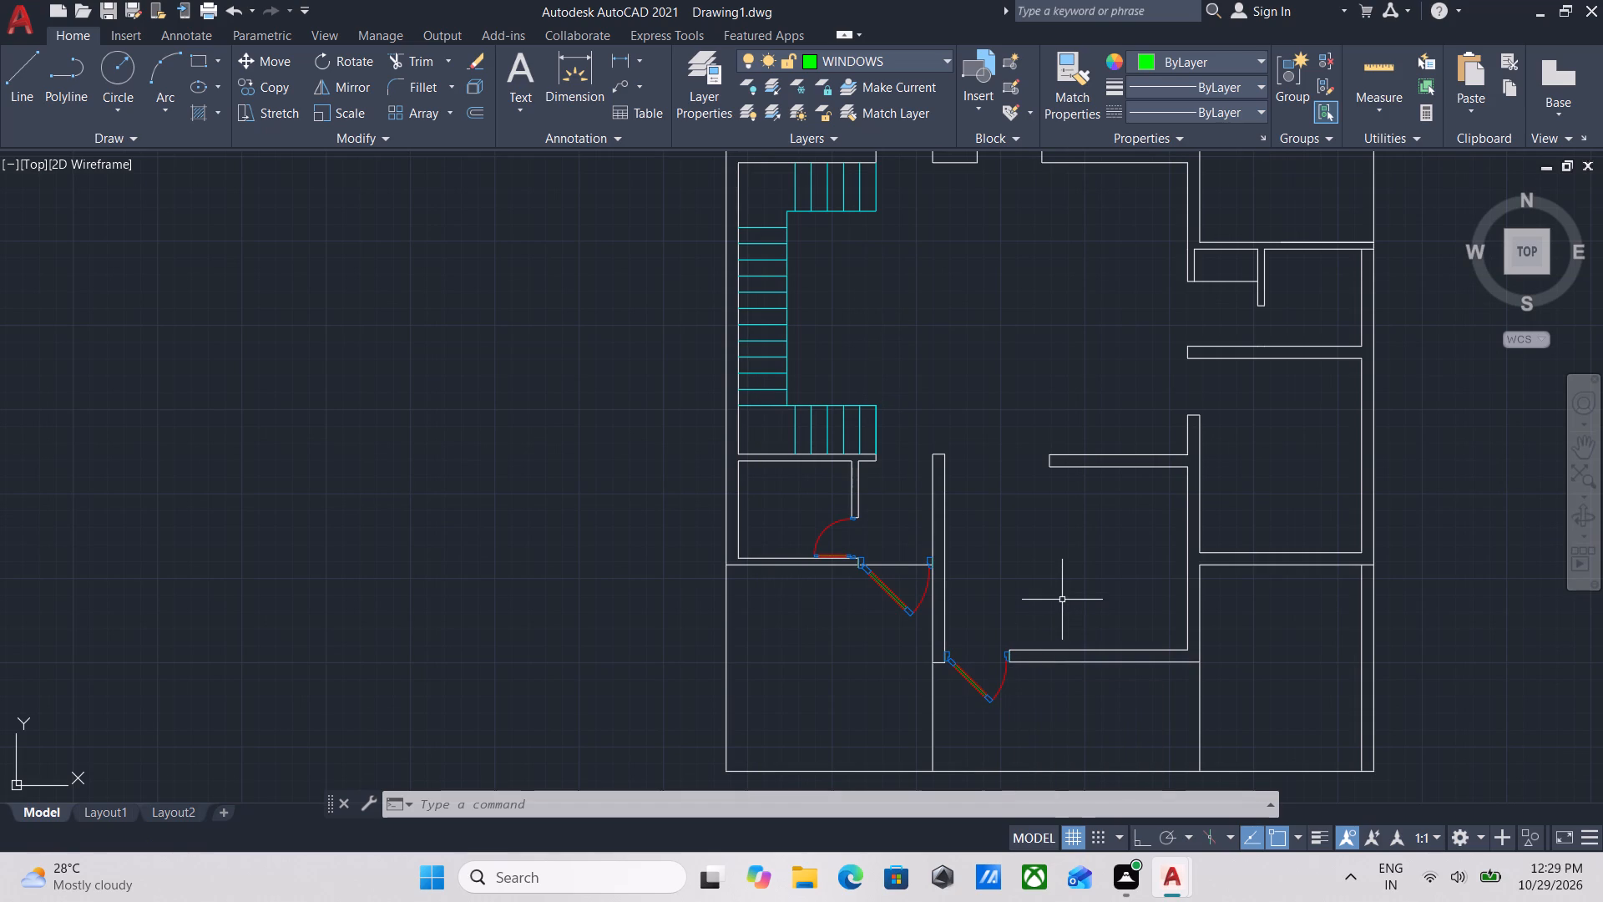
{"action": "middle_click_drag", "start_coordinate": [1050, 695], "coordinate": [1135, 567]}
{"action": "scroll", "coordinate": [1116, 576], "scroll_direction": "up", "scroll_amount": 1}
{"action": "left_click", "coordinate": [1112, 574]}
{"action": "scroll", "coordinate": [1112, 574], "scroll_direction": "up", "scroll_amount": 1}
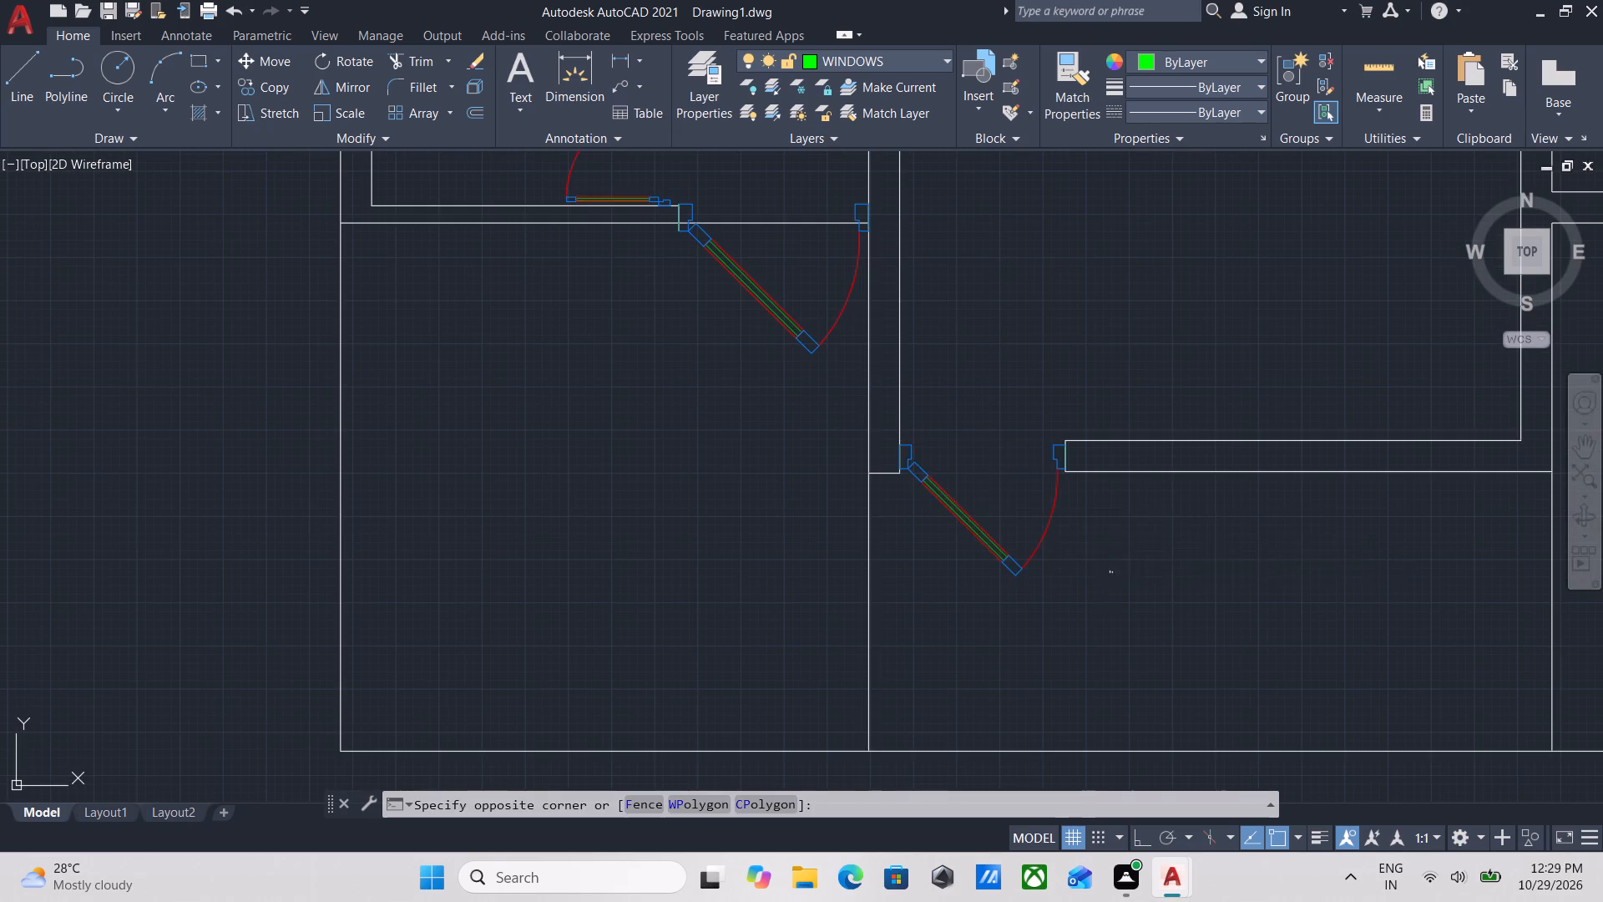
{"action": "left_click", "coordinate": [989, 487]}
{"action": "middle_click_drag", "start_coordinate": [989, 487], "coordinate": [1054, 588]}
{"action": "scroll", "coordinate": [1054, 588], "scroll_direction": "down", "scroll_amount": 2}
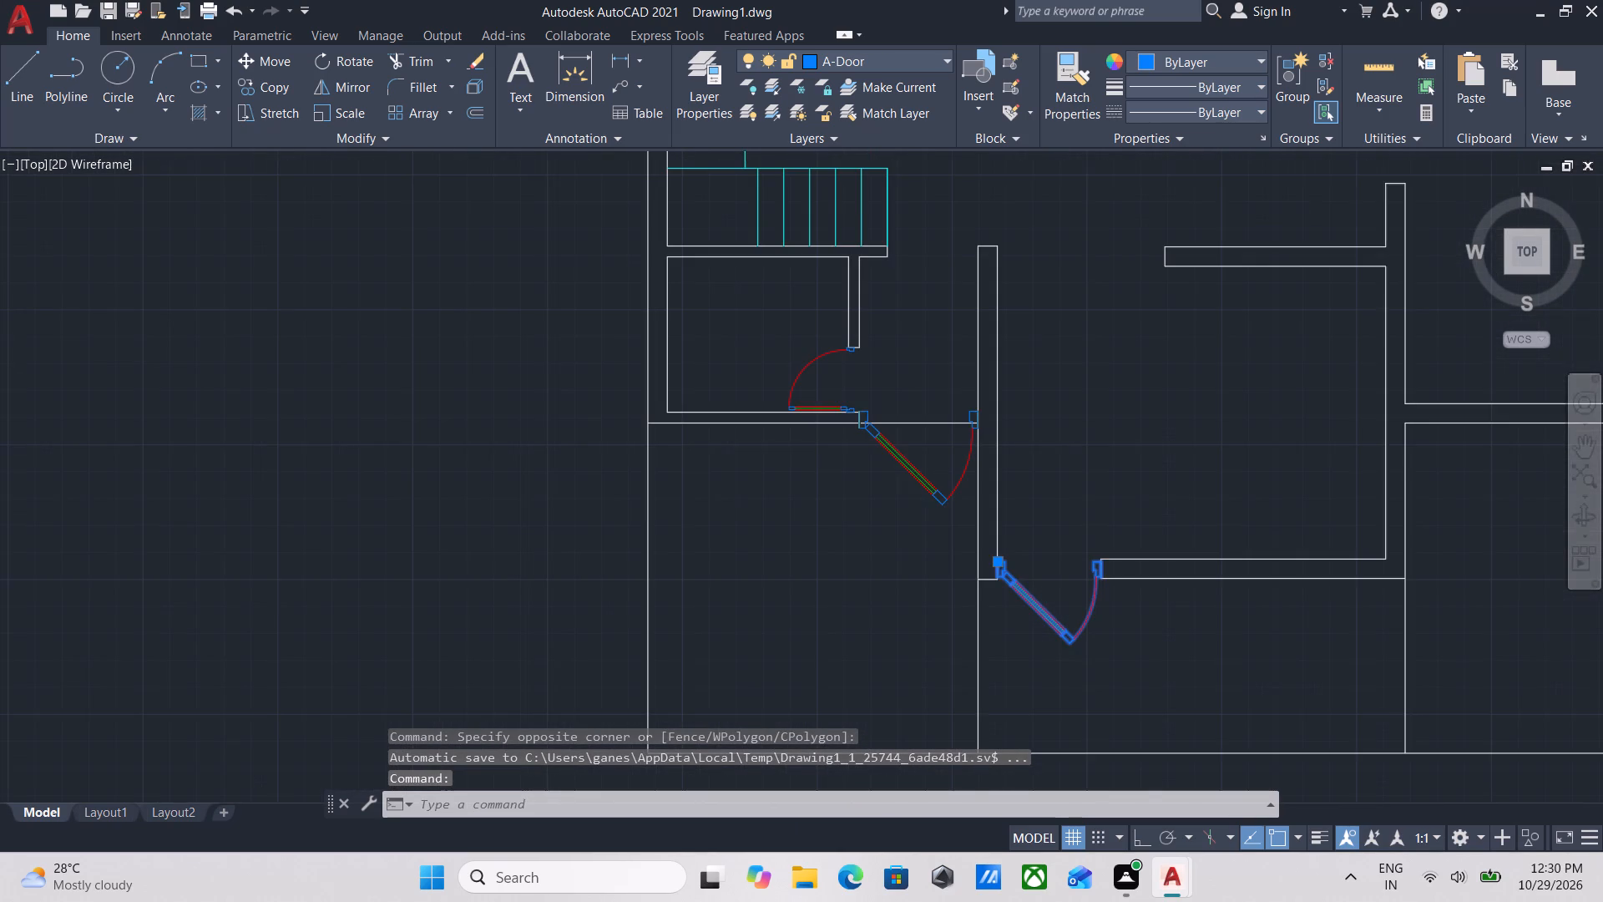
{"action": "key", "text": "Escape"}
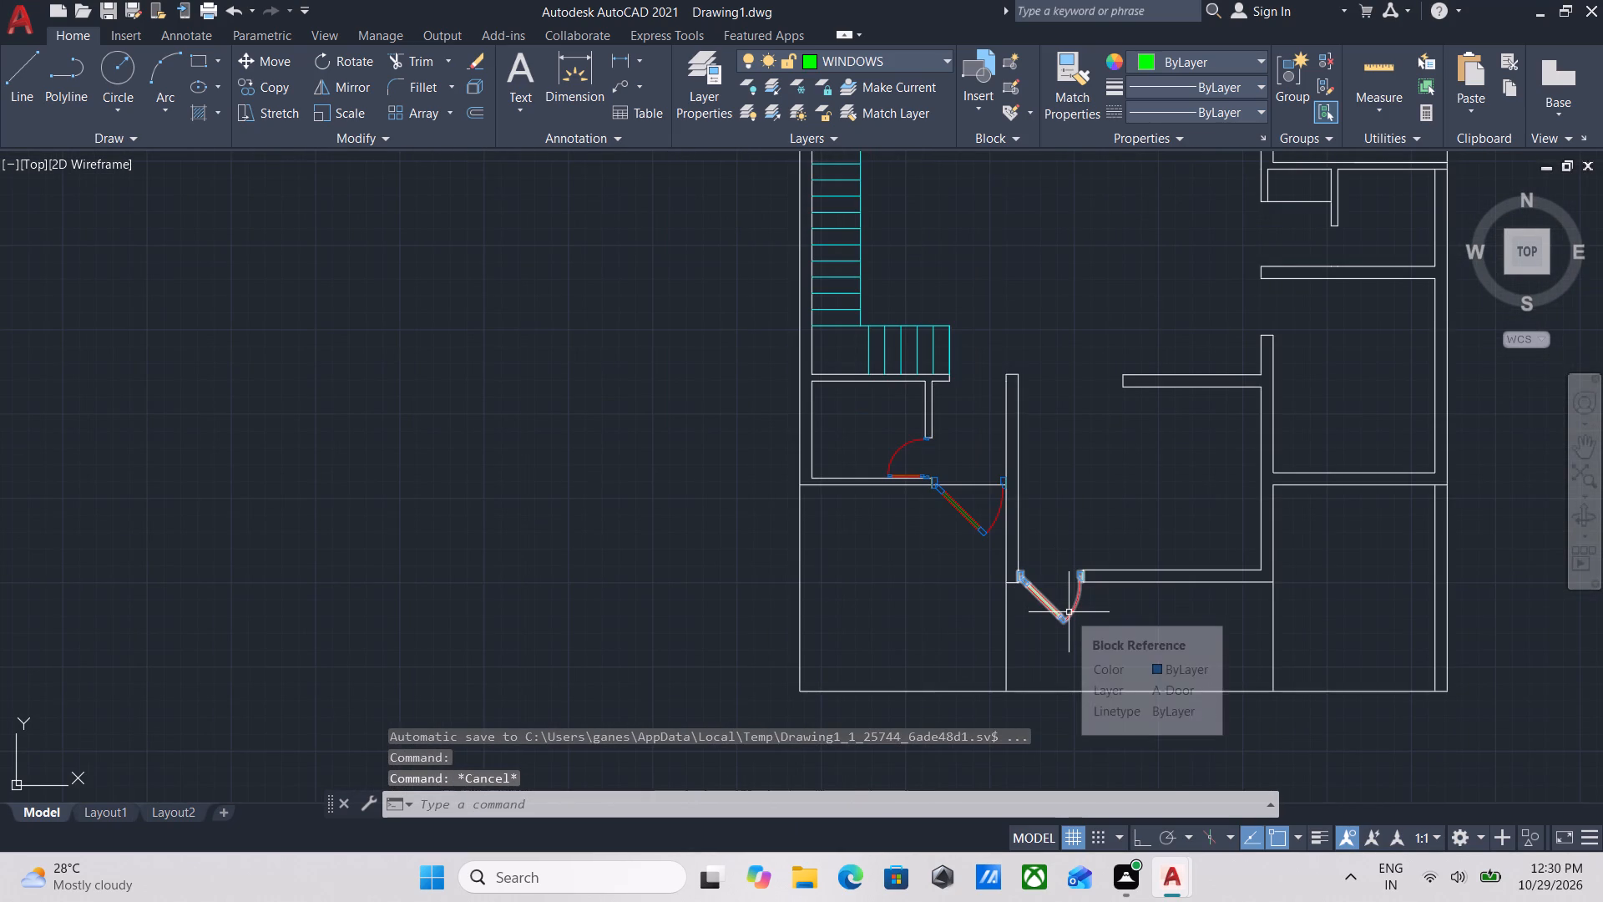
Copy the second plan's southern entrance door from its hinge-side jamb corner to the wall end below the east room's west opening.
{"action": "scroll", "coordinate": [1070, 606], "scroll_direction": "down", "scroll_amount": 1}
{"action": "middle_click_drag", "start_coordinate": [1070, 606], "coordinate": [1072, 610]}
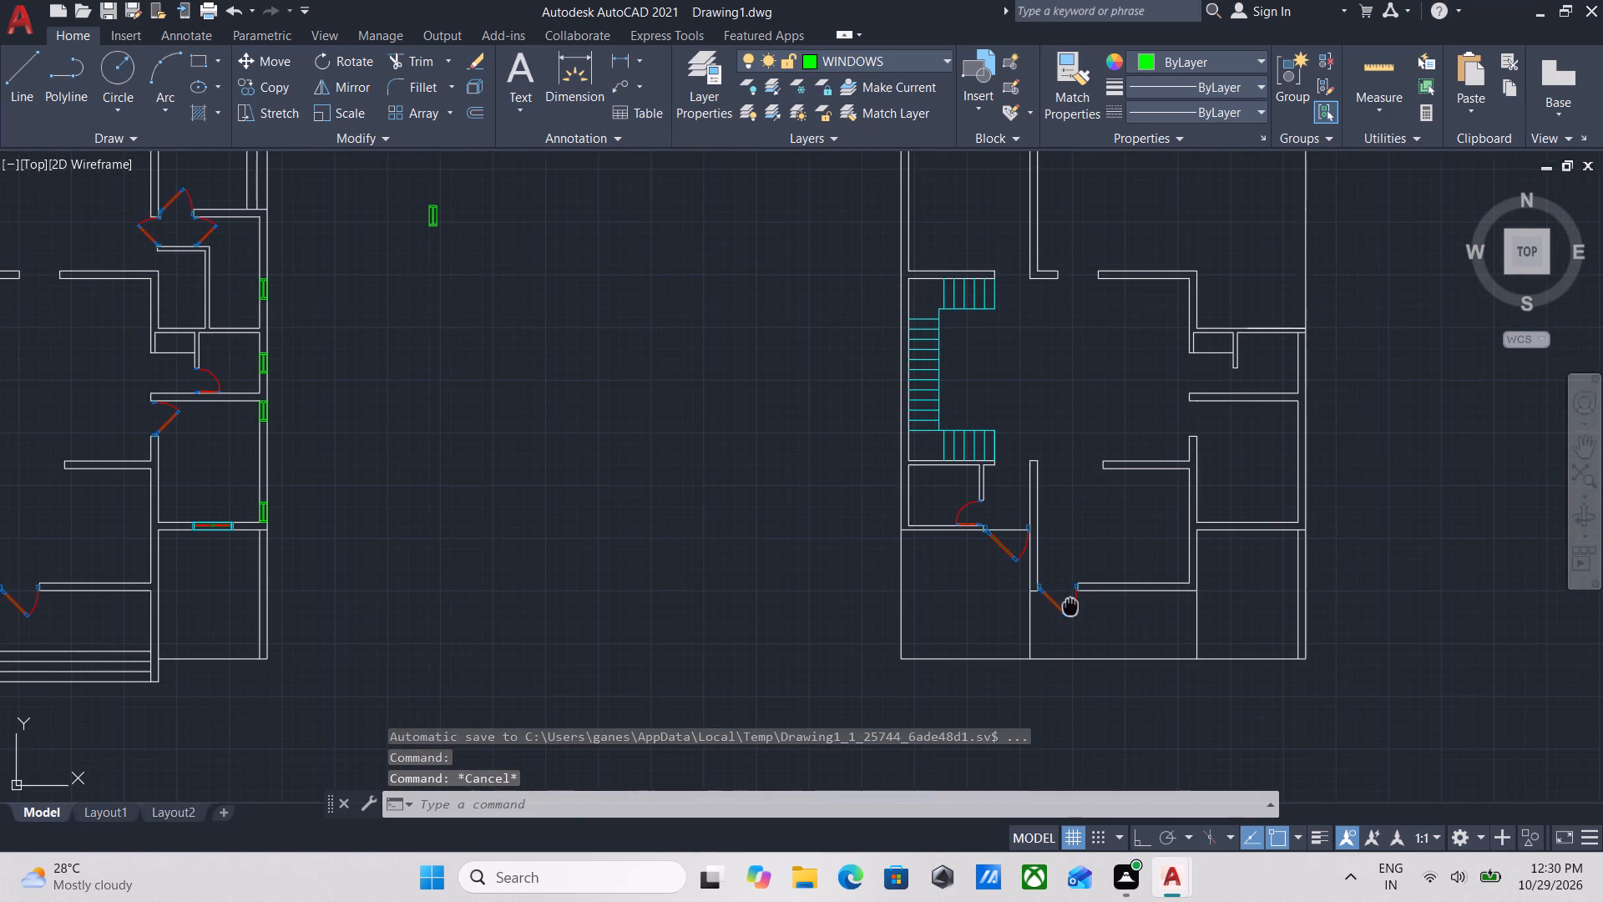
{"action": "middle_click_drag", "start_coordinate": [1072, 610], "coordinate": [1092, 514]}
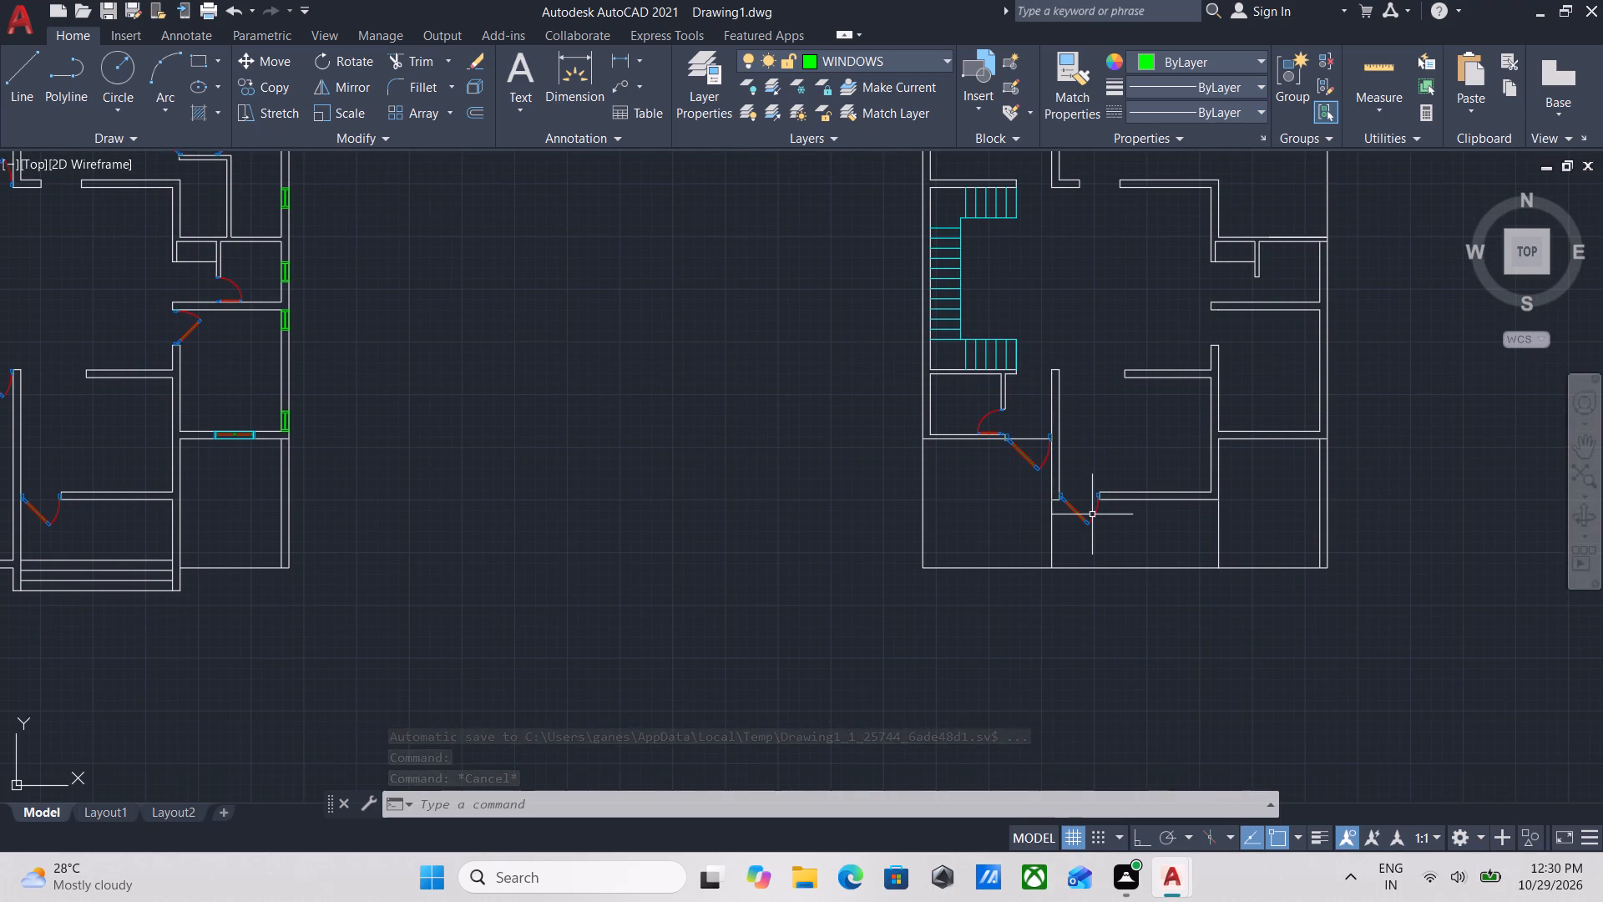
{"action": "scroll", "coordinate": [1090, 540], "scroll_direction": "up", "scroll_amount": 3}
{"action": "middle_click_drag", "start_coordinate": [1096, 515], "coordinate": [1101, 560]}
{"action": "left_click", "coordinate": [1171, 510]}
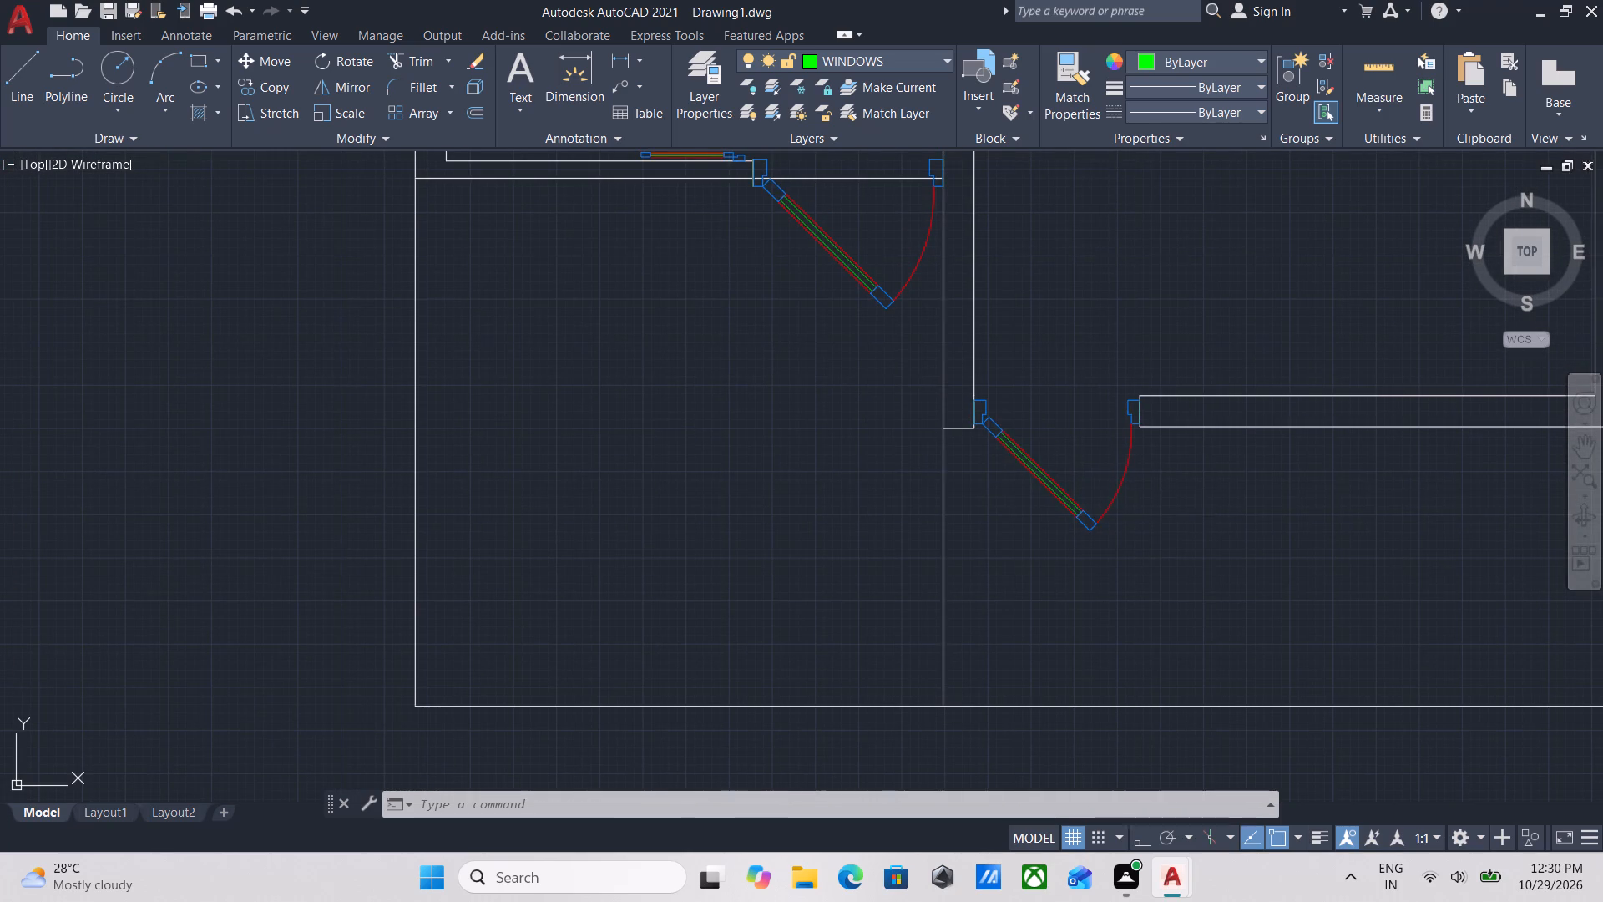
{"action": "left_click", "coordinate": [1059, 463]}
{"action": "scroll", "coordinate": [1059, 463], "scroll_direction": "down", "scroll_amount": 1}
{"action": "middle_click_drag", "start_coordinate": [1059, 463], "coordinate": [1062, 477]}
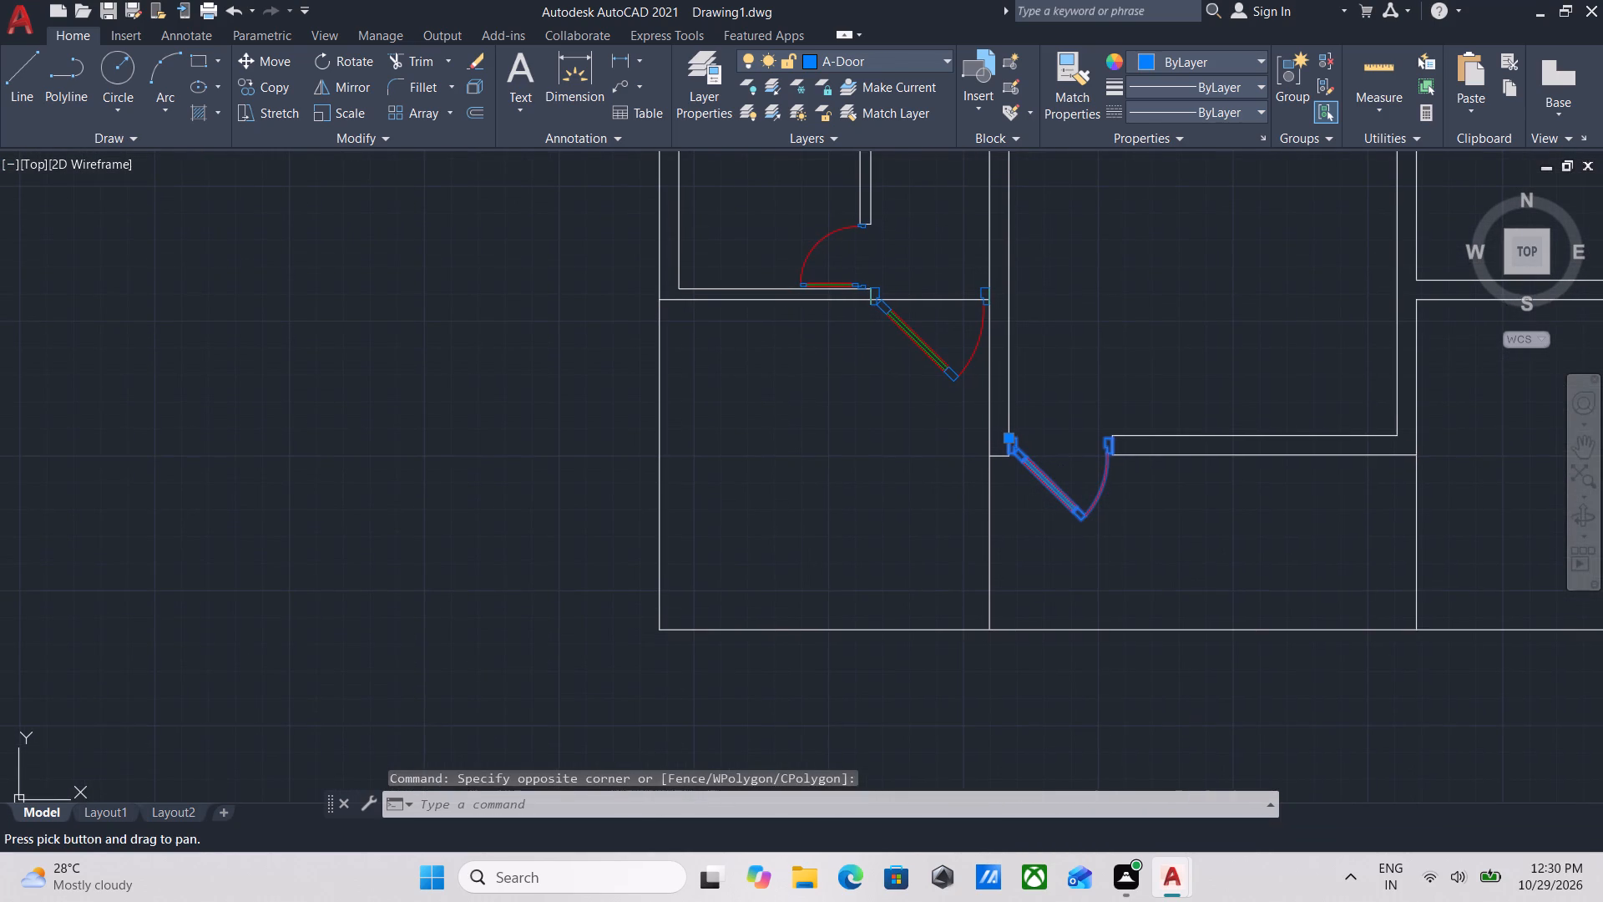
{"action": "type", "text": "CO"}
{"action": "key", "text": "Return"}
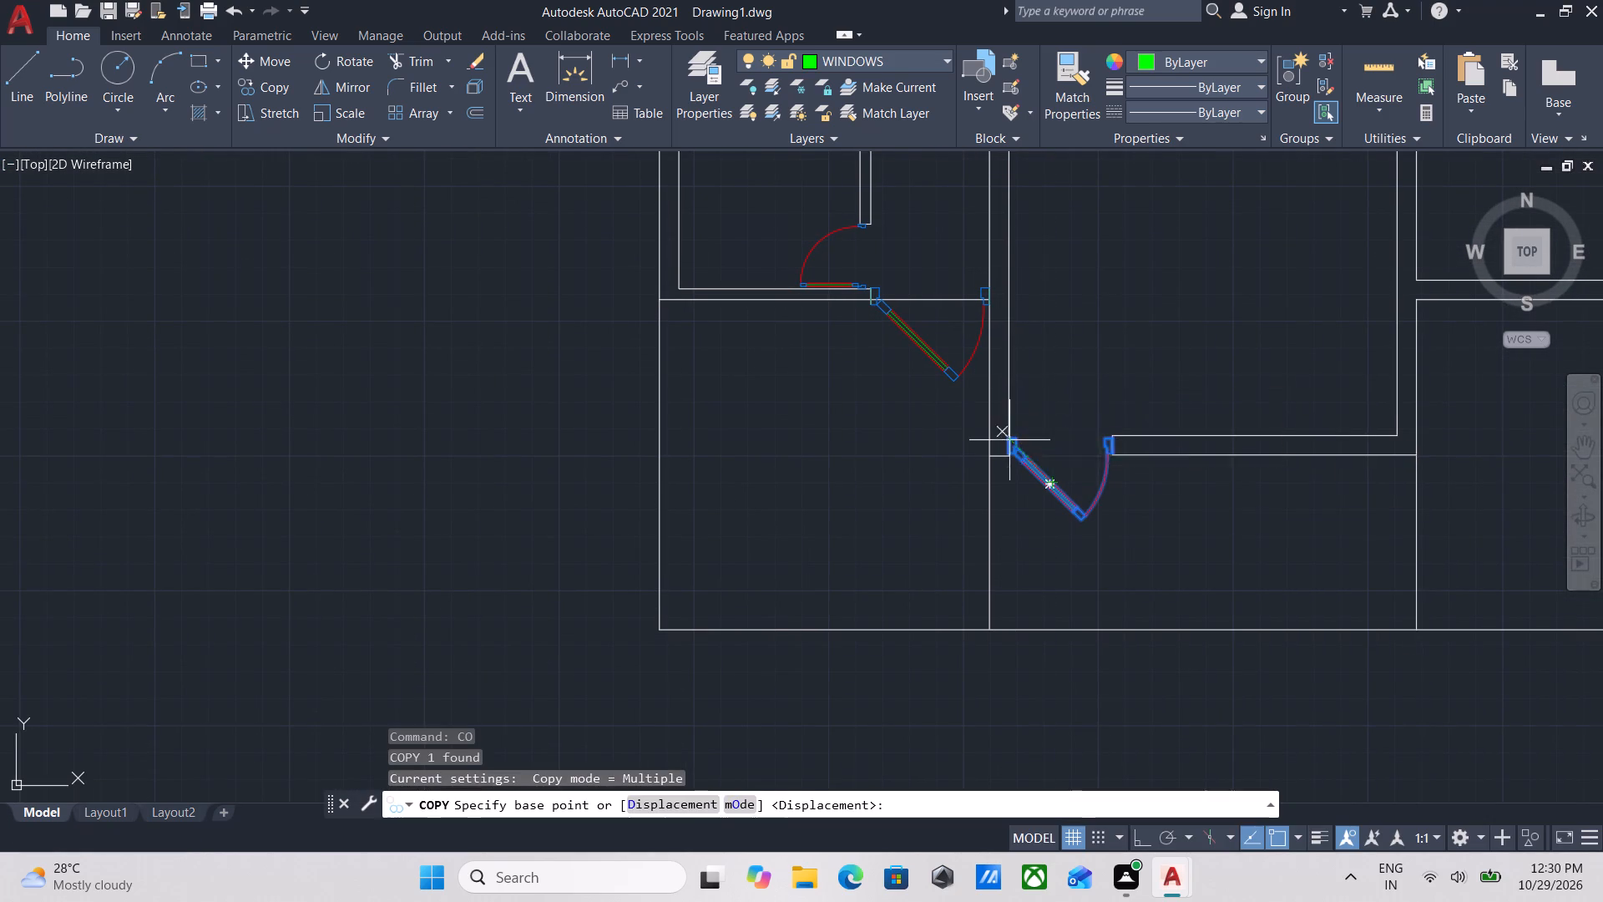
{"action": "scroll", "coordinate": [1009, 442], "scroll_direction": "up", "scroll_amount": 4}
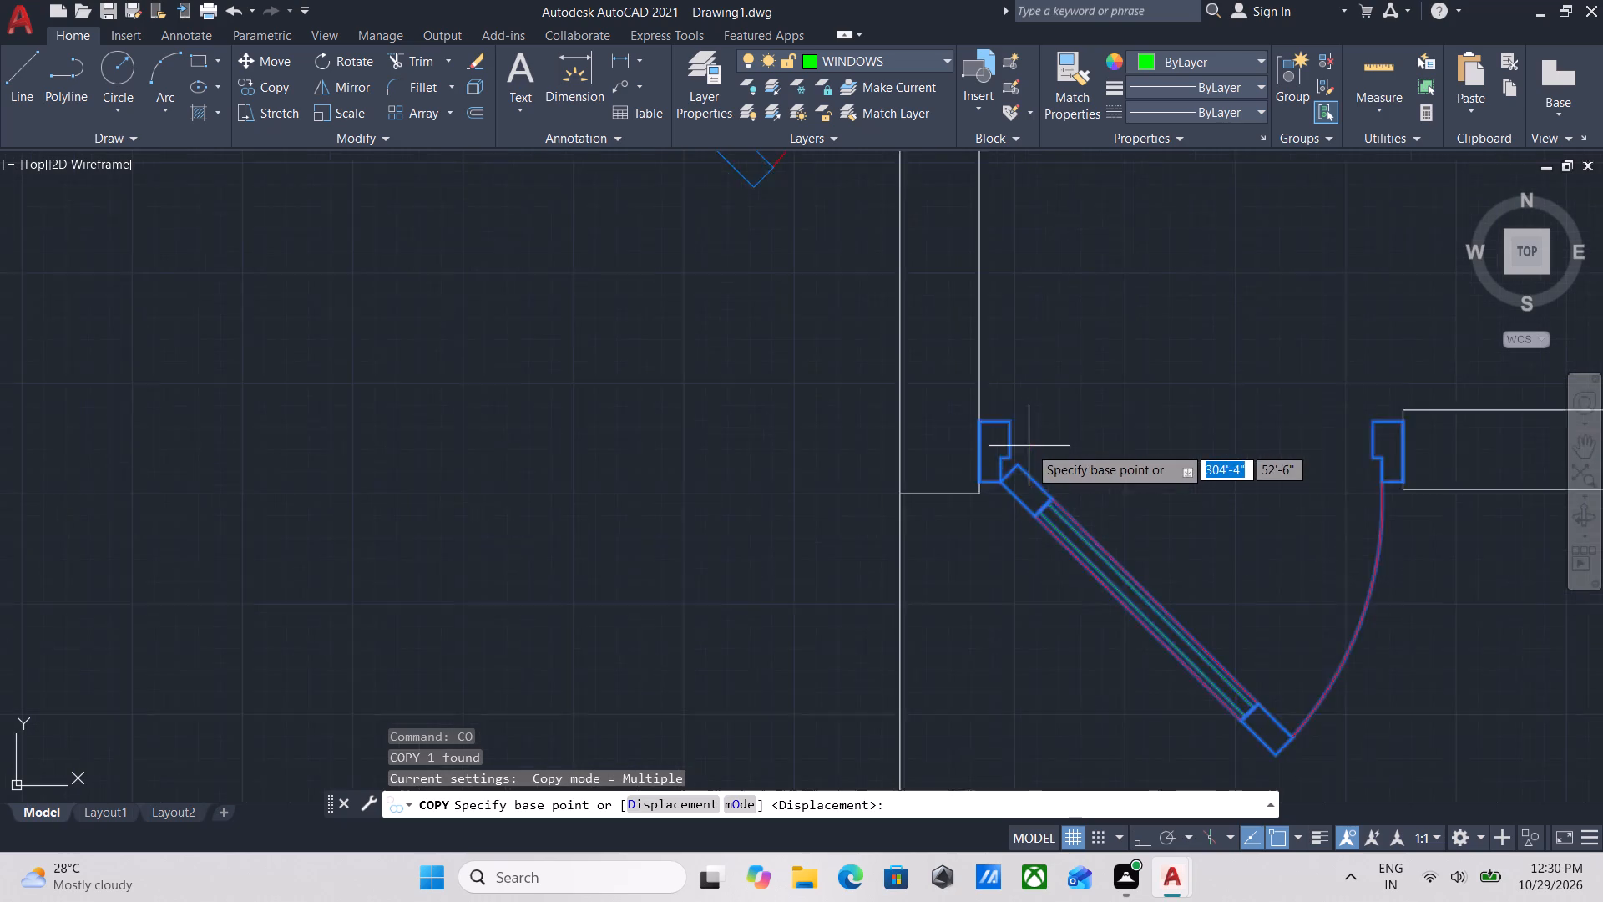
{"action": "scroll", "coordinate": [1029, 446], "scroll_direction": "up", "scroll_amount": 1}
{"action": "left_click", "coordinate": [954, 499]}
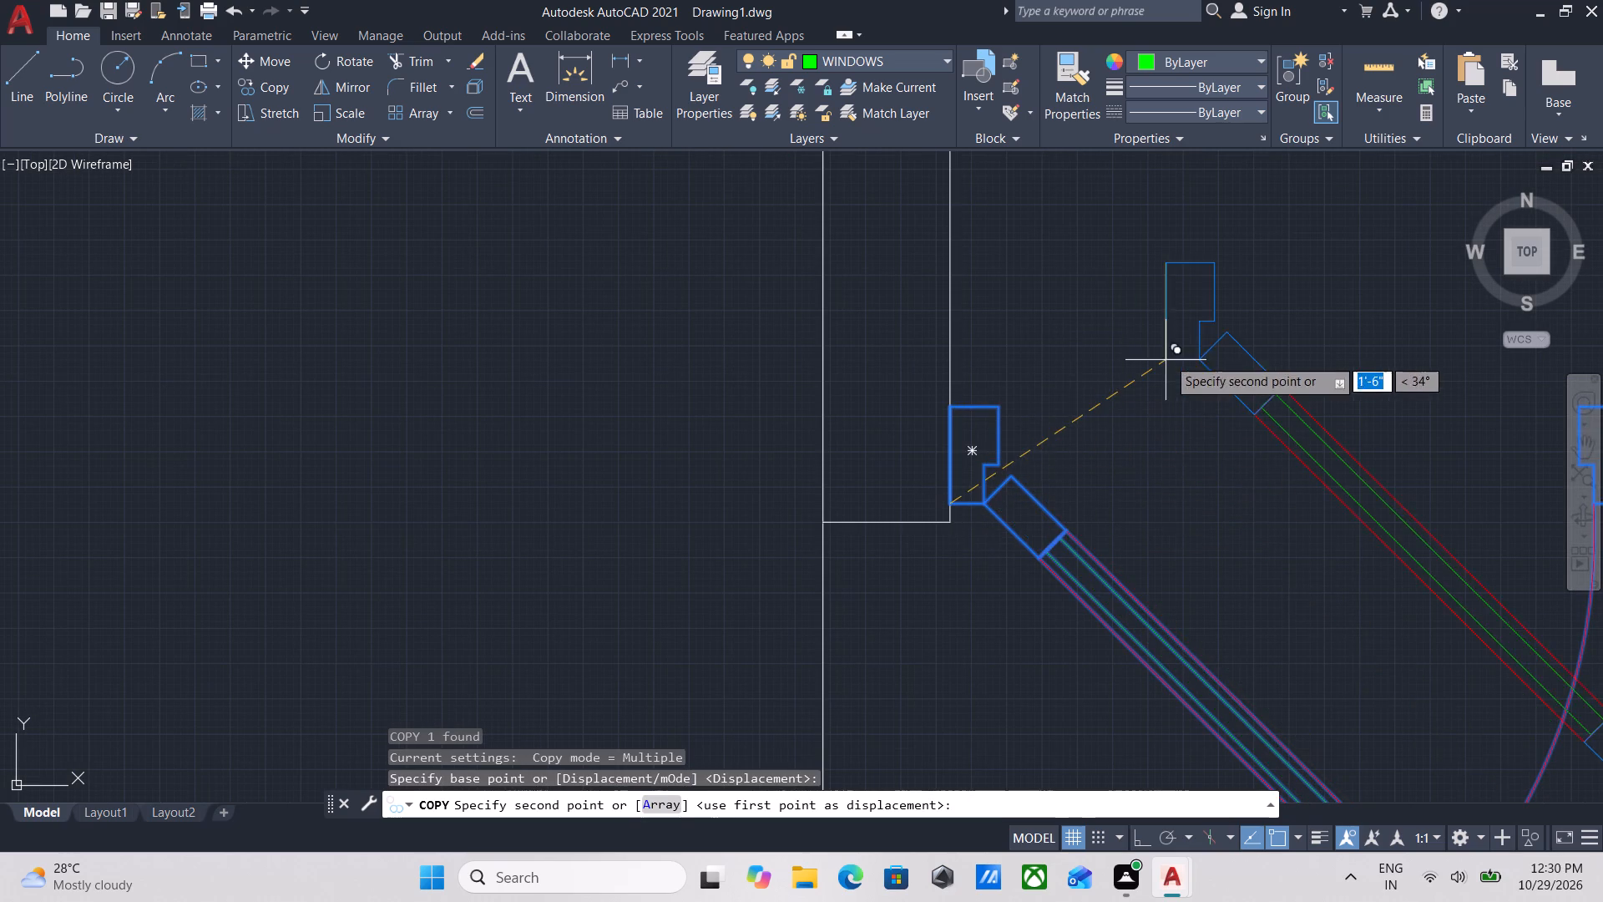
{"action": "middle_click_drag", "start_coordinate": [1171, 354], "coordinate": [919, 480]}
{"action": "scroll", "coordinate": [1048, 375], "scroll_direction": "down", "scroll_amount": 5}
{"action": "scroll", "coordinate": [1125, 319], "scroll_direction": "down", "scroll_amount": 2}
{"action": "middle_click_drag", "start_coordinate": [1123, 320], "coordinate": [917, 573]}
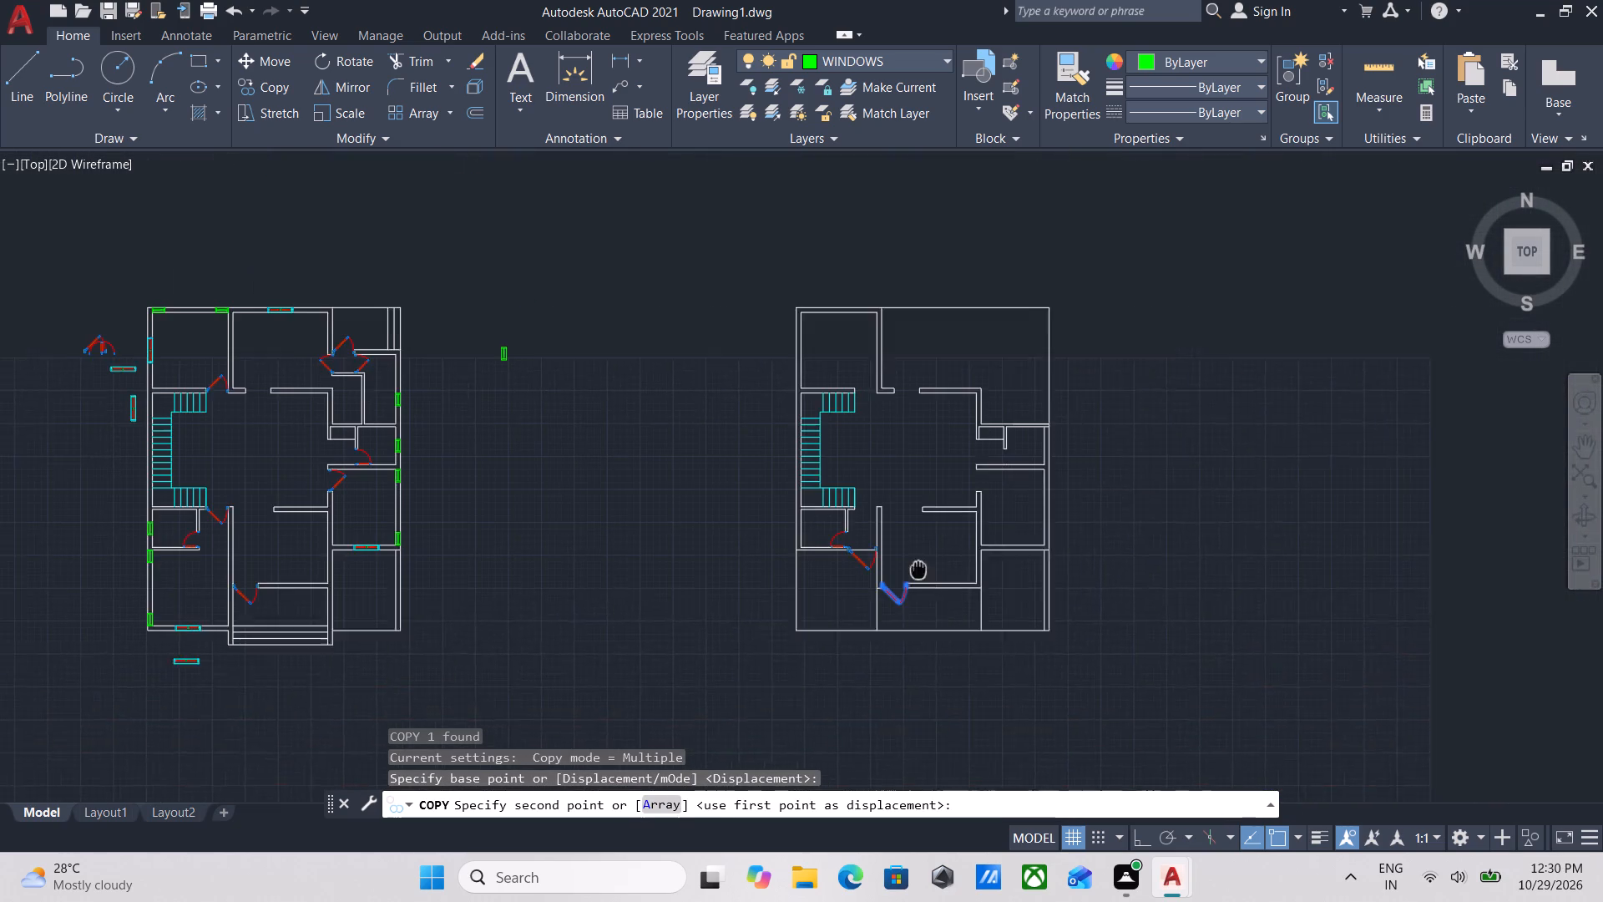
{"action": "middle_click_drag", "start_coordinate": [917, 573], "coordinate": [920, 579]}
{"action": "scroll", "coordinate": [967, 492], "scroll_direction": "up", "scroll_amount": 3}
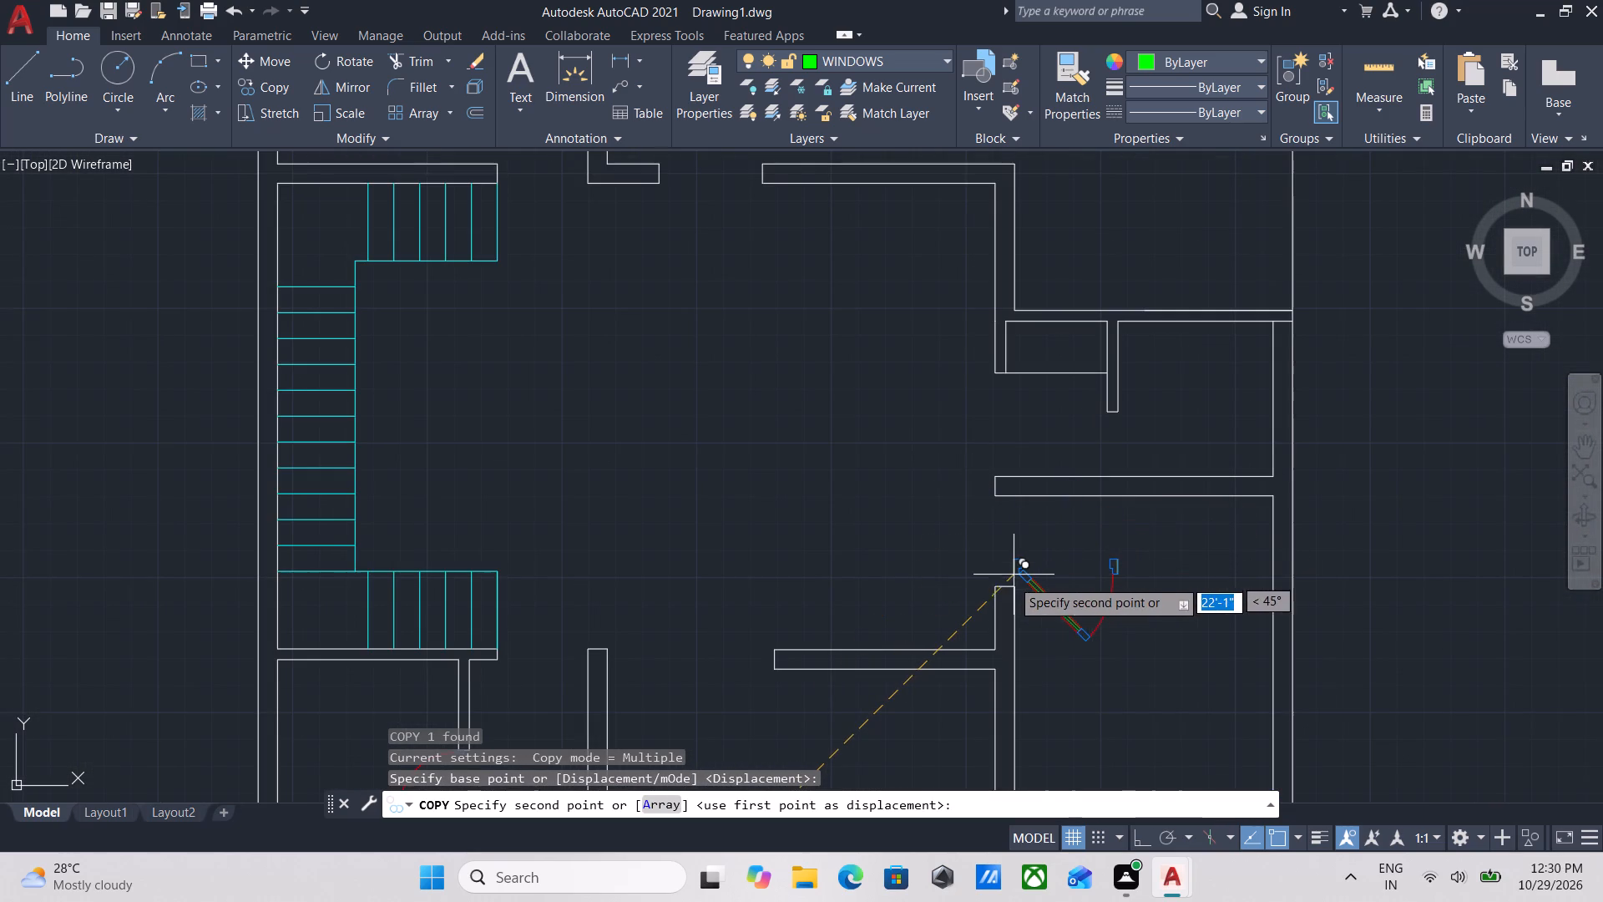
{"action": "left_click", "coordinate": [1002, 588]}
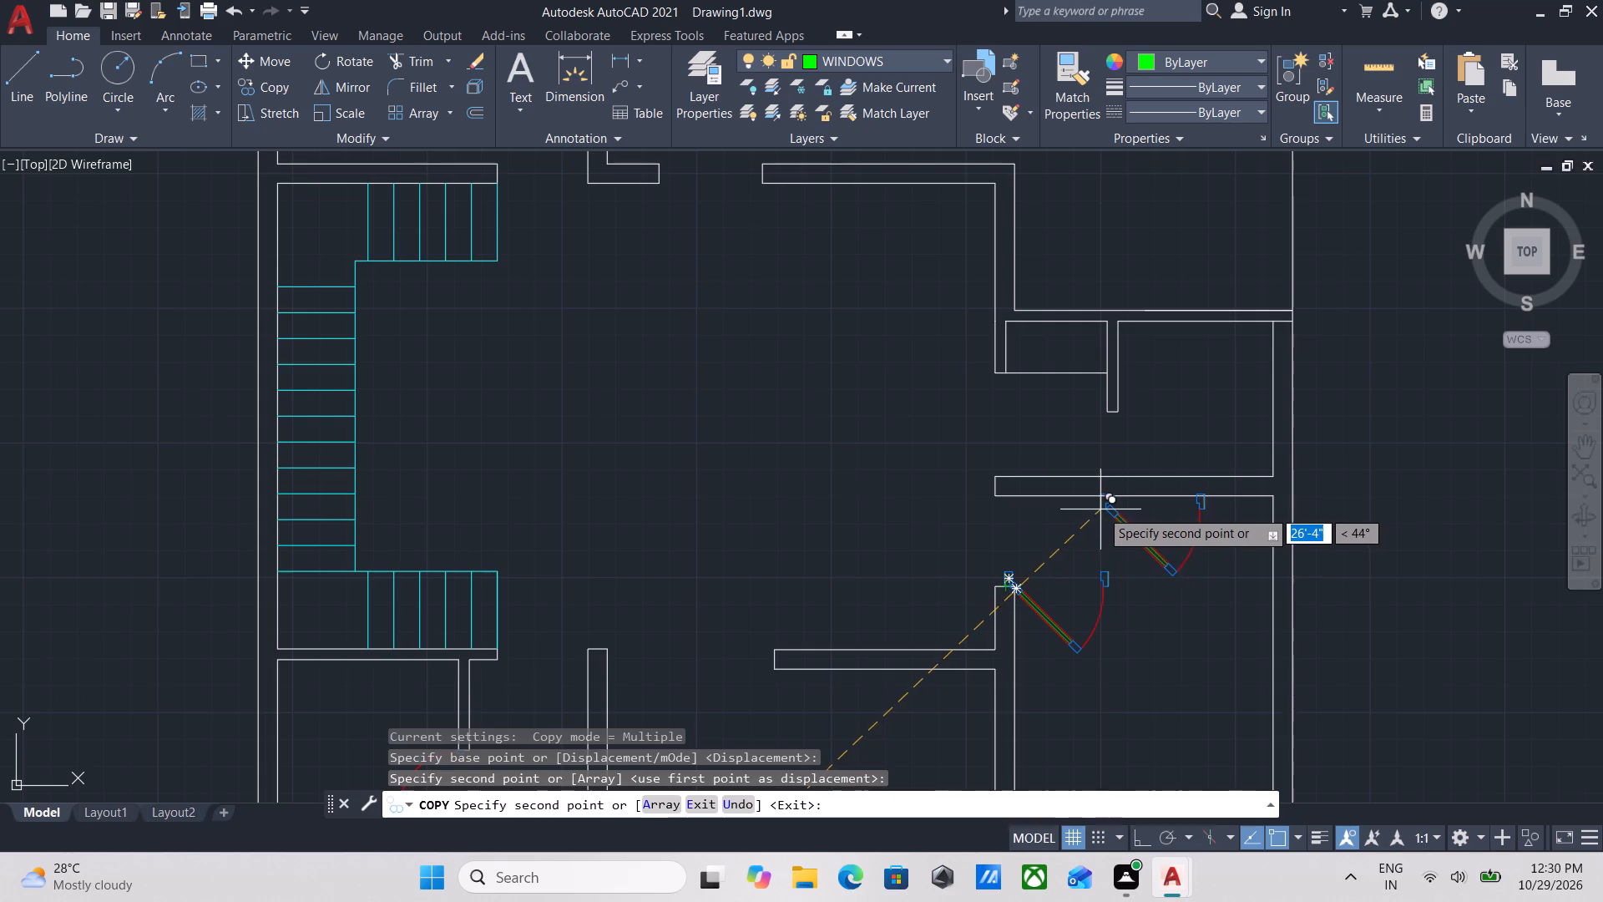
{"action": "key", "text": "Escape"}
Rotate the copied door 90° counterclockwise about its hinge-side jamb so it spans the east room's west opening.
{"action": "scroll", "coordinate": [1100, 622], "scroll_direction": "up", "scroll_amount": 3}
{"action": "left_click", "coordinate": [1179, 593]}
{"action": "left_click", "coordinate": [1002, 498]}
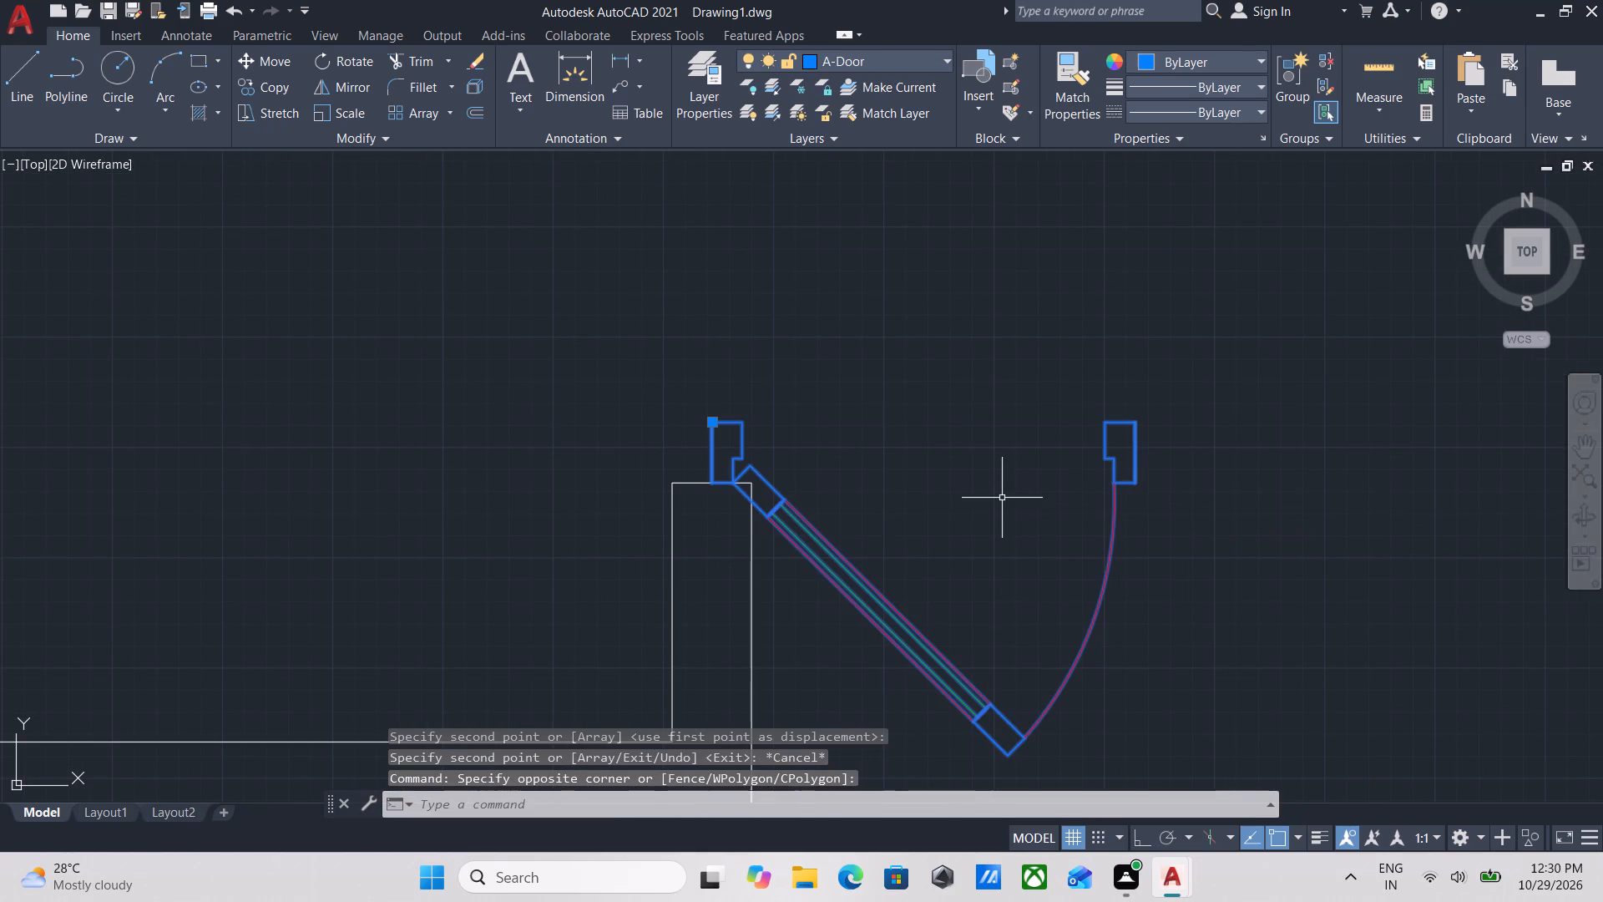
{"action": "type", "text": "RO"}
{"action": "key", "text": "Return"}
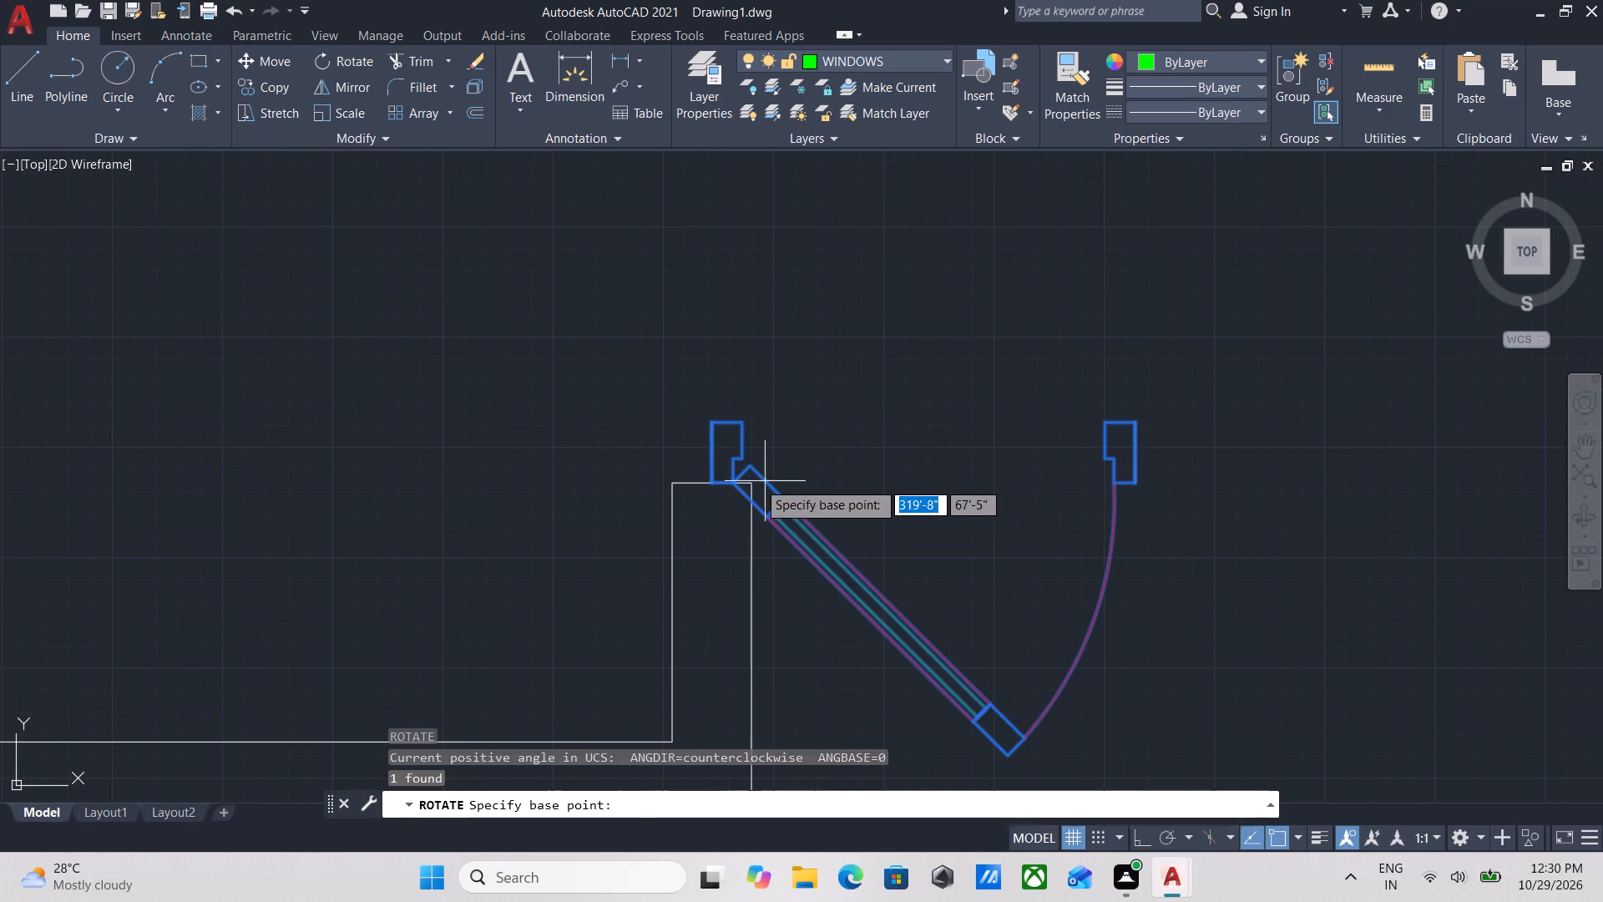
{"action": "left_click", "coordinate": [711, 457]}
{"action": "middle_click_drag", "start_coordinate": [714, 261], "coordinate": [754, 609]}
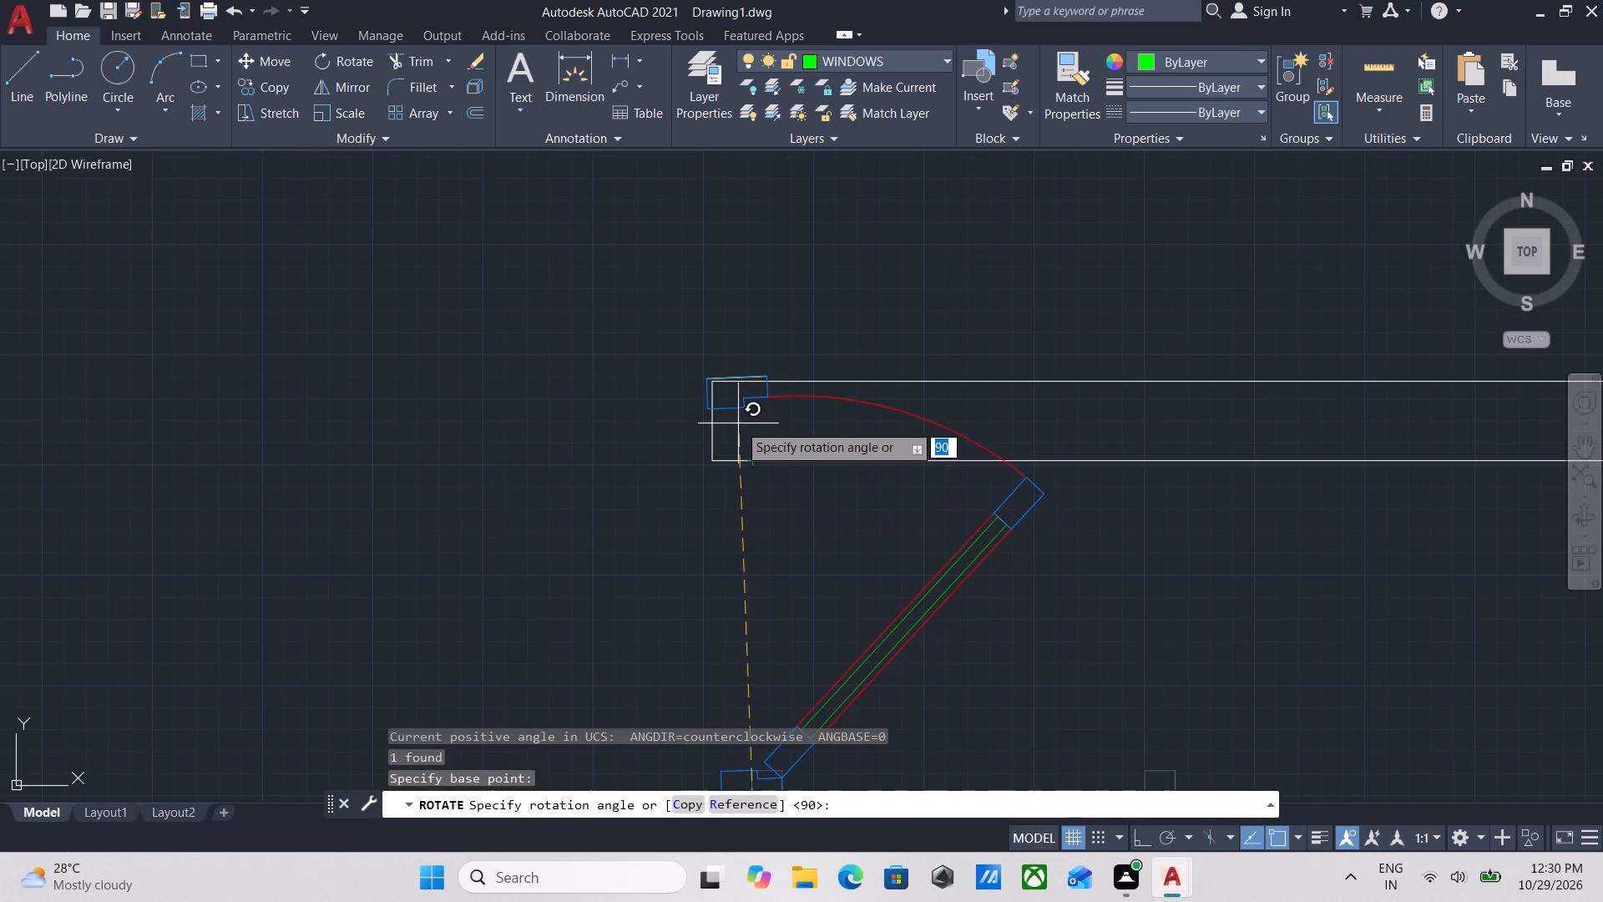
{"action": "key", "text": "F8"}
{"action": "left_click", "coordinate": [758, 305]}
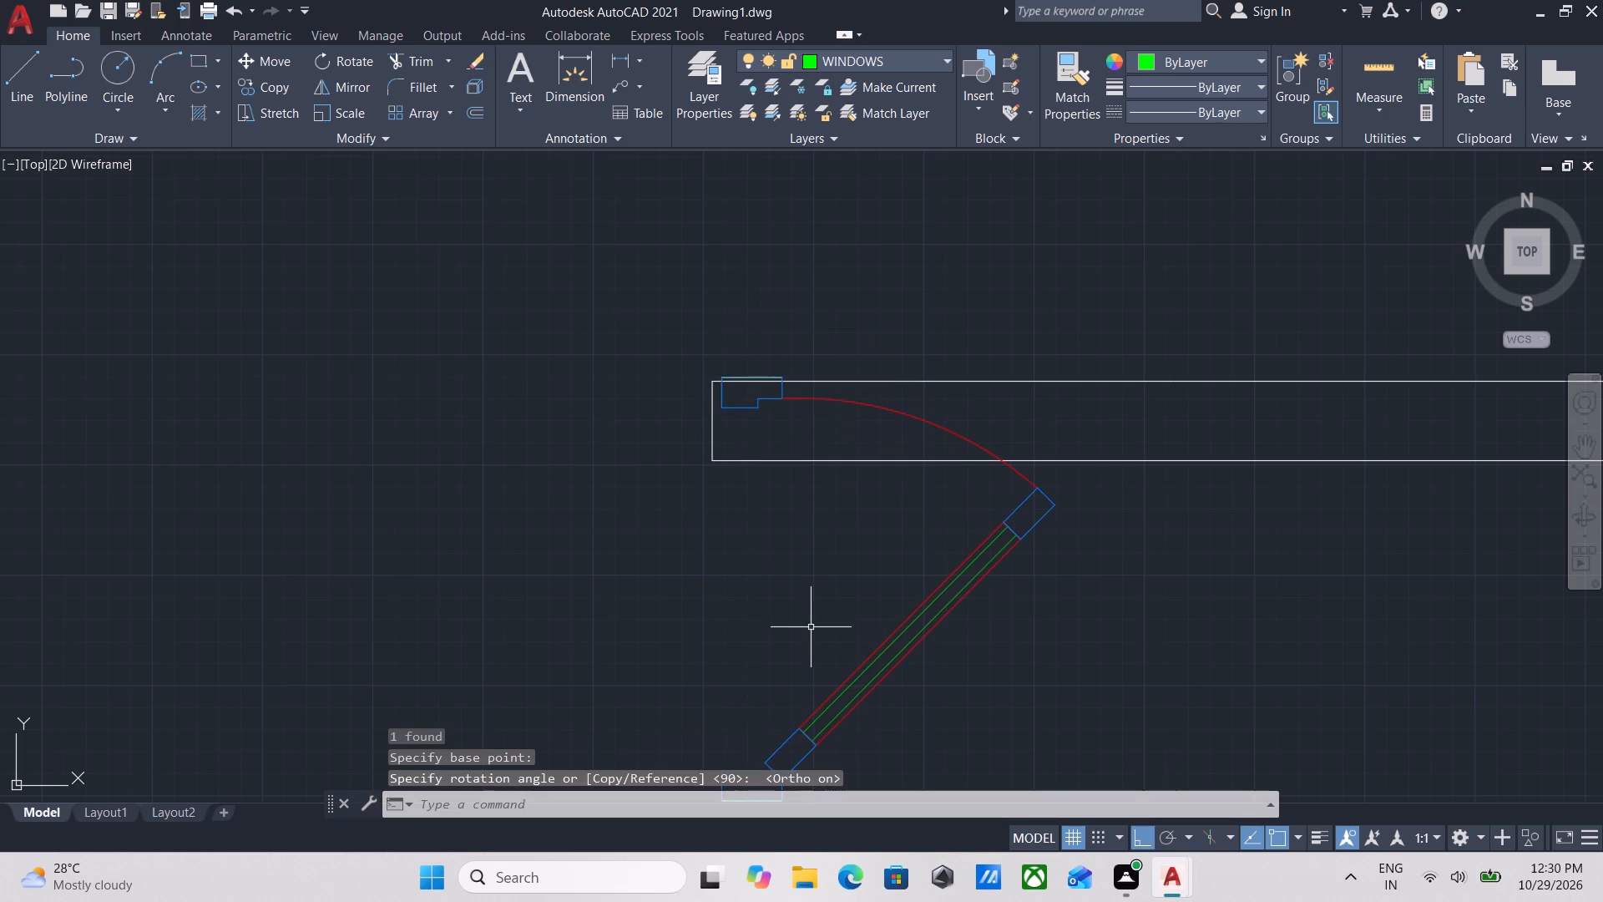
Move the rotated door from its hinge-side jamb midpoint to the midpoint of the wall end below the opening.
{"action": "middle_click_drag", "start_coordinate": [812, 626], "coordinate": [855, 332]}
{"action": "left_click", "coordinate": [943, 474]}
{"action": "left_click", "coordinate": [848, 366]}
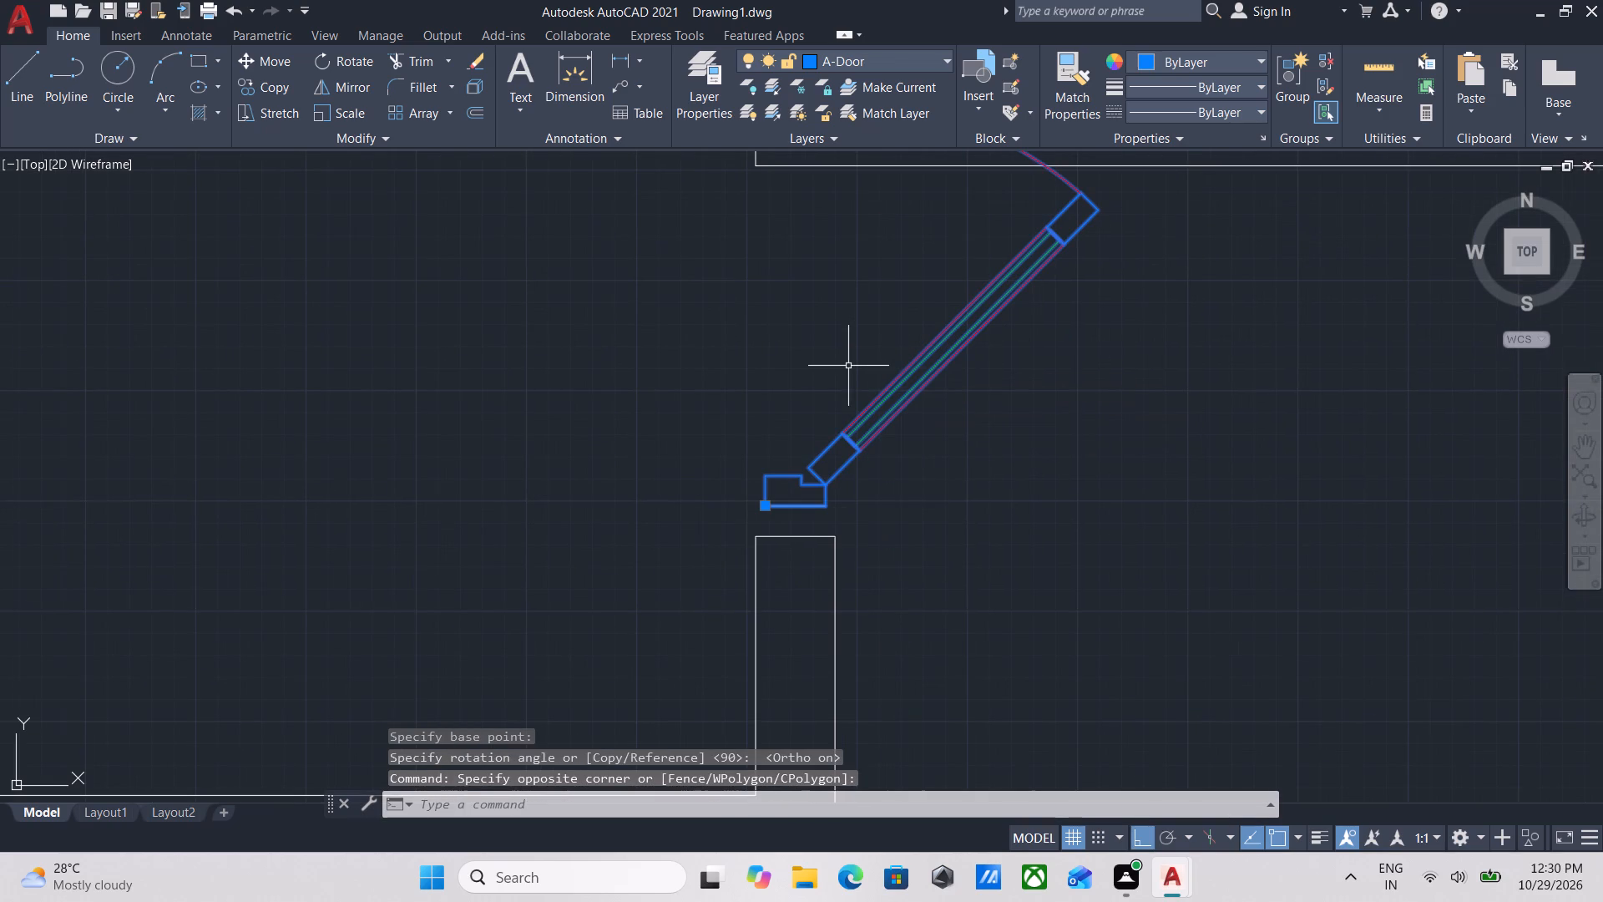
{"action": "key", "text": "m"}
{"action": "key", "text": "Return"}
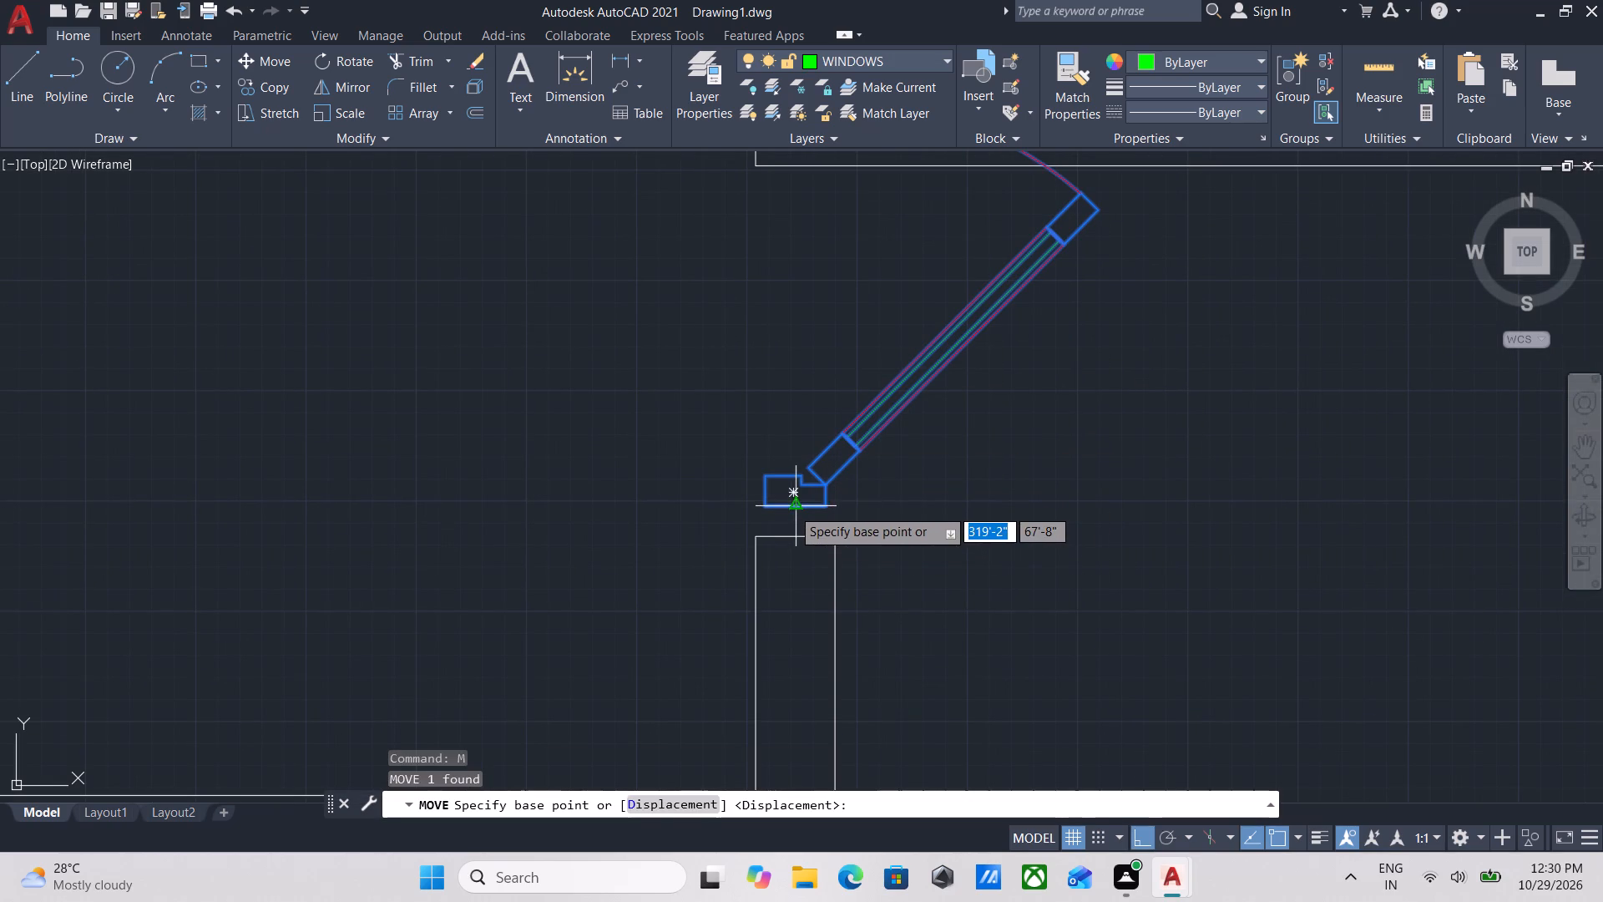
{"action": "left_click", "coordinate": [792, 508]}
{"action": "left_click", "coordinate": [798, 534]}
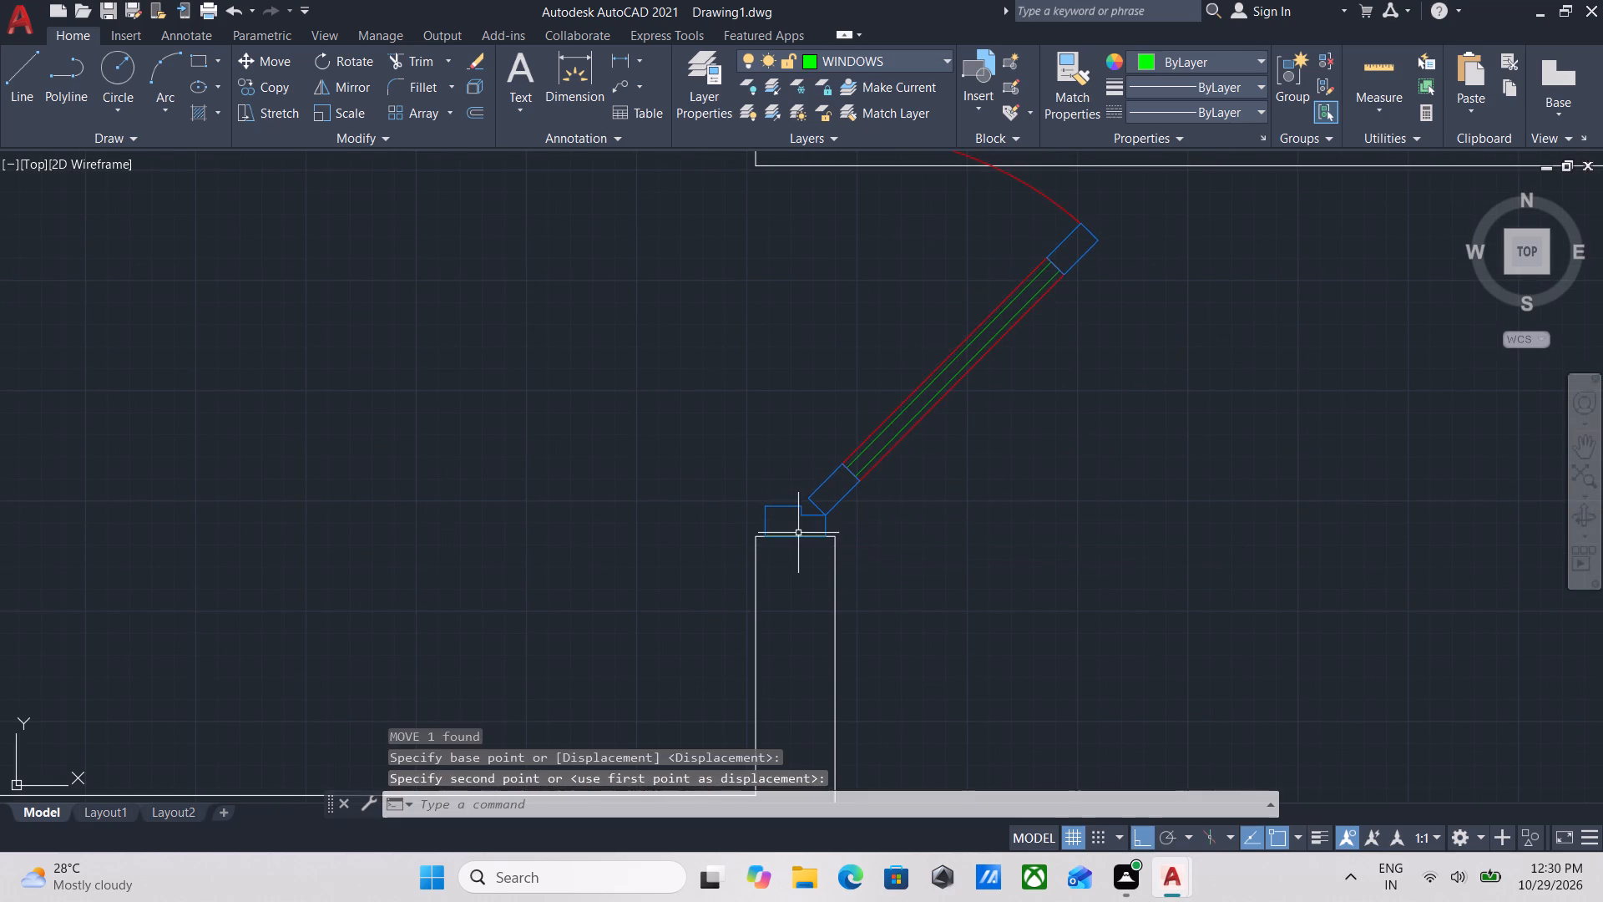
Scale the east room's door by reference from its lower jamb corner, fitting its width to the south face of the wall above.
{"action": "scroll", "coordinate": [798, 532], "scroll_direction": "down", "scroll_amount": 2}
{"action": "middle_click_drag", "start_coordinate": [798, 532], "coordinate": [826, 619]}
{"action": "scroll", "coordinate": [936, 488], "scroll_direction": "up", "scroll_amount": 1}
{"action": "key", "text": "Escape"}
{"action": "left_click", "coordinate": [1032, 580]}
{"action": "left_click", "coordinate": [927, 504]}
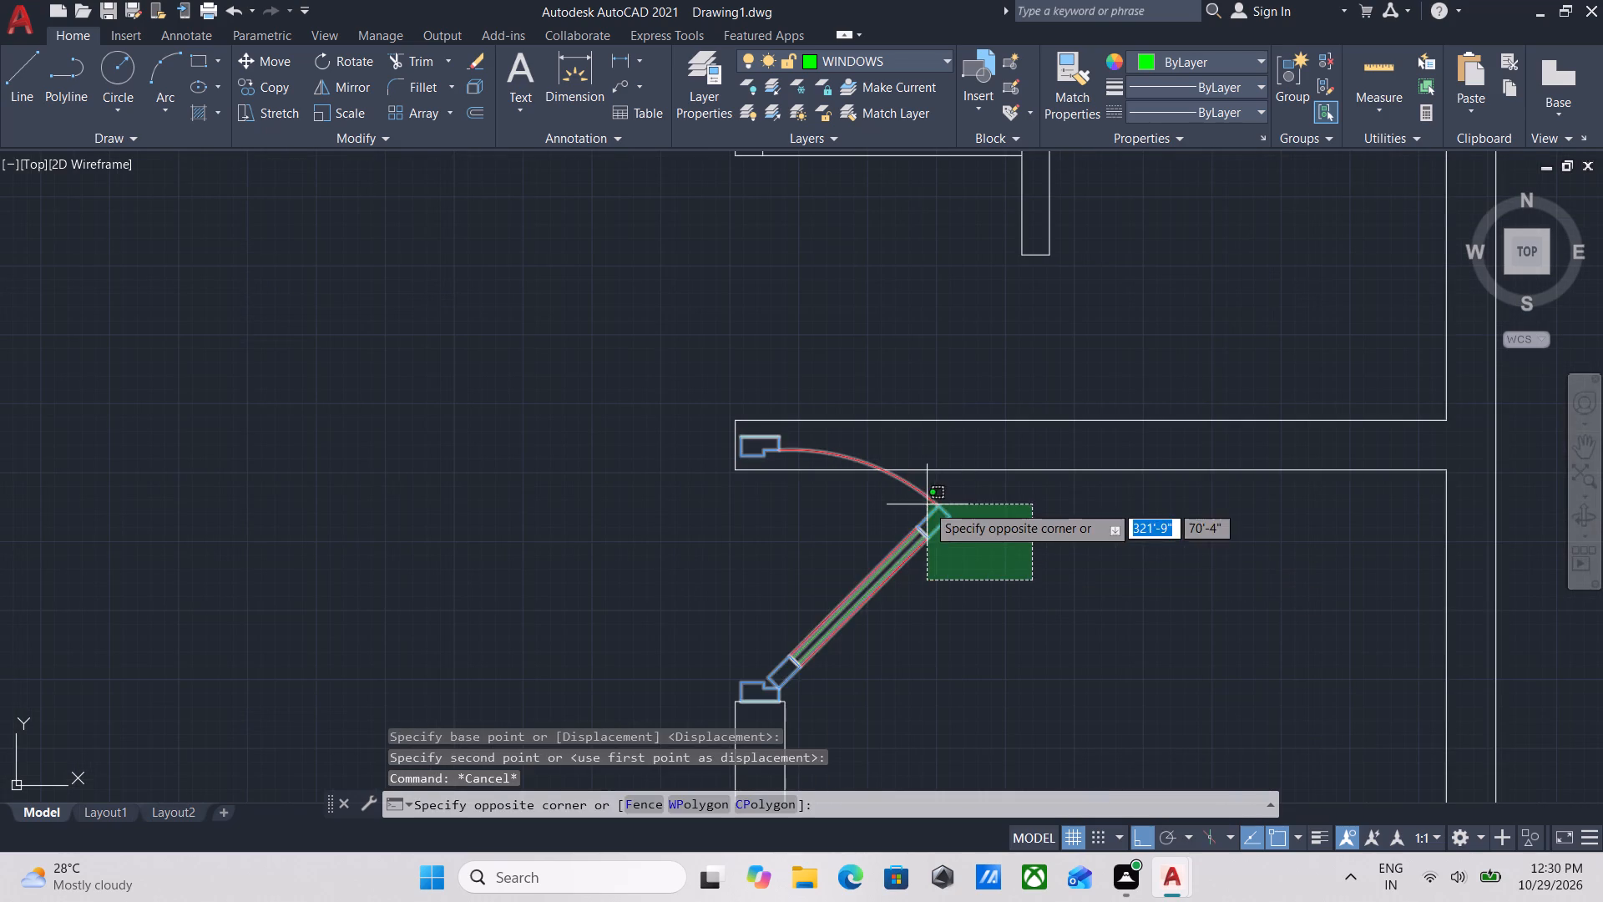
{"action": "type", "text": "SCAL"}
{"action": "key", "text": "e"}
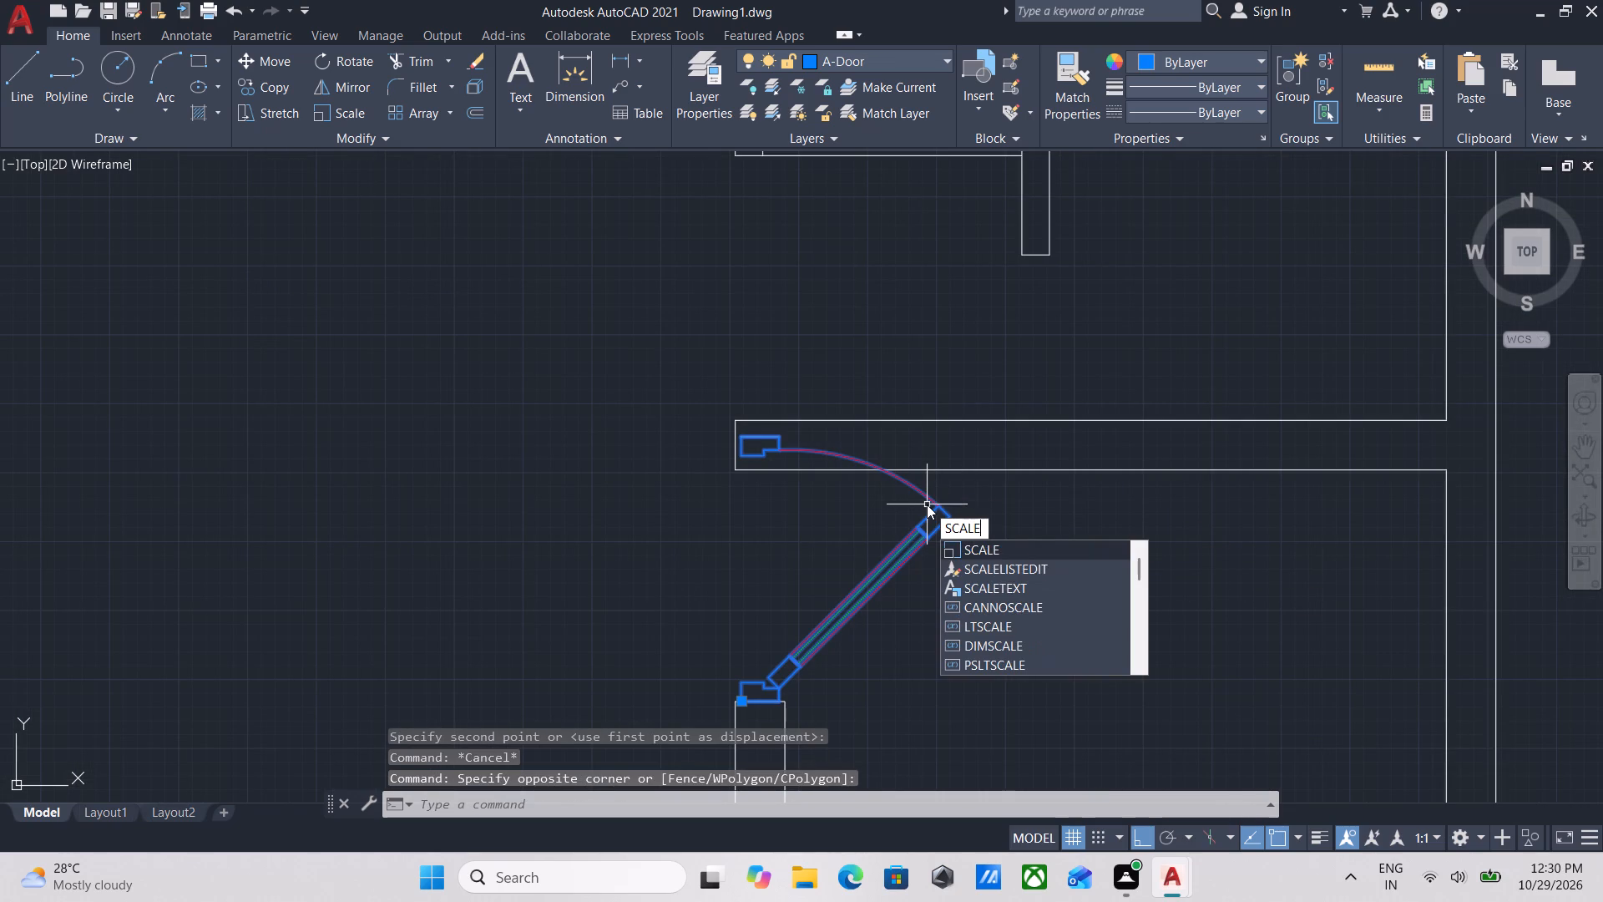
{"action": "key", "text": "Return"}
{"action": "scroll", "coordinate": [751, 681], "scroll_direction": "up", "scroll_amount": 1}
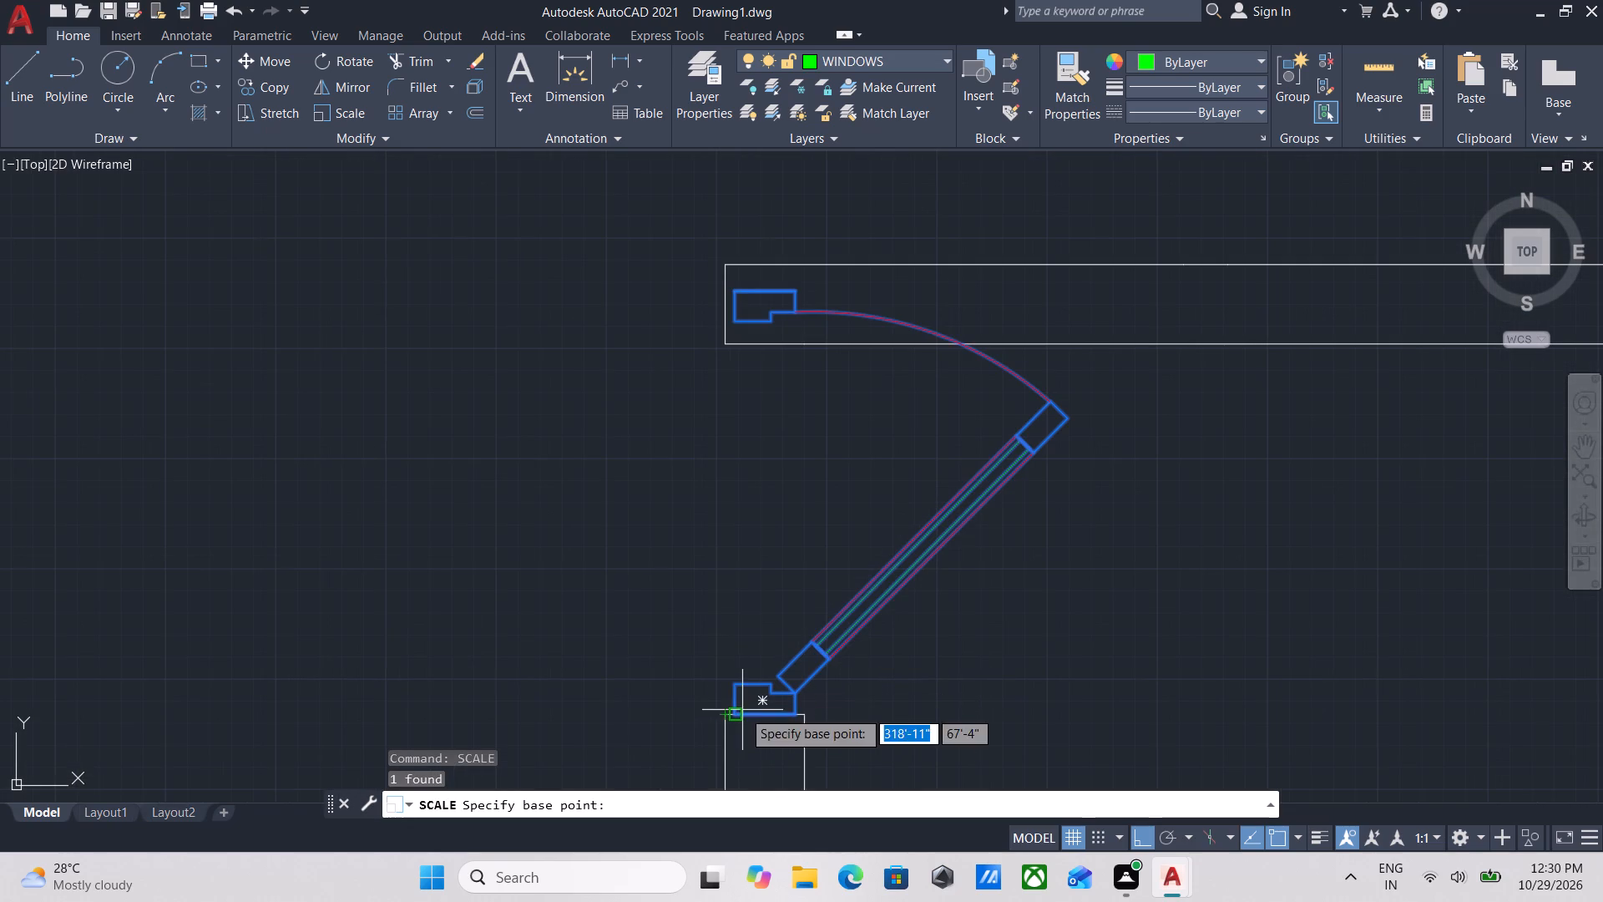
{"action": "left_click", "coordinate": [732, 712]}
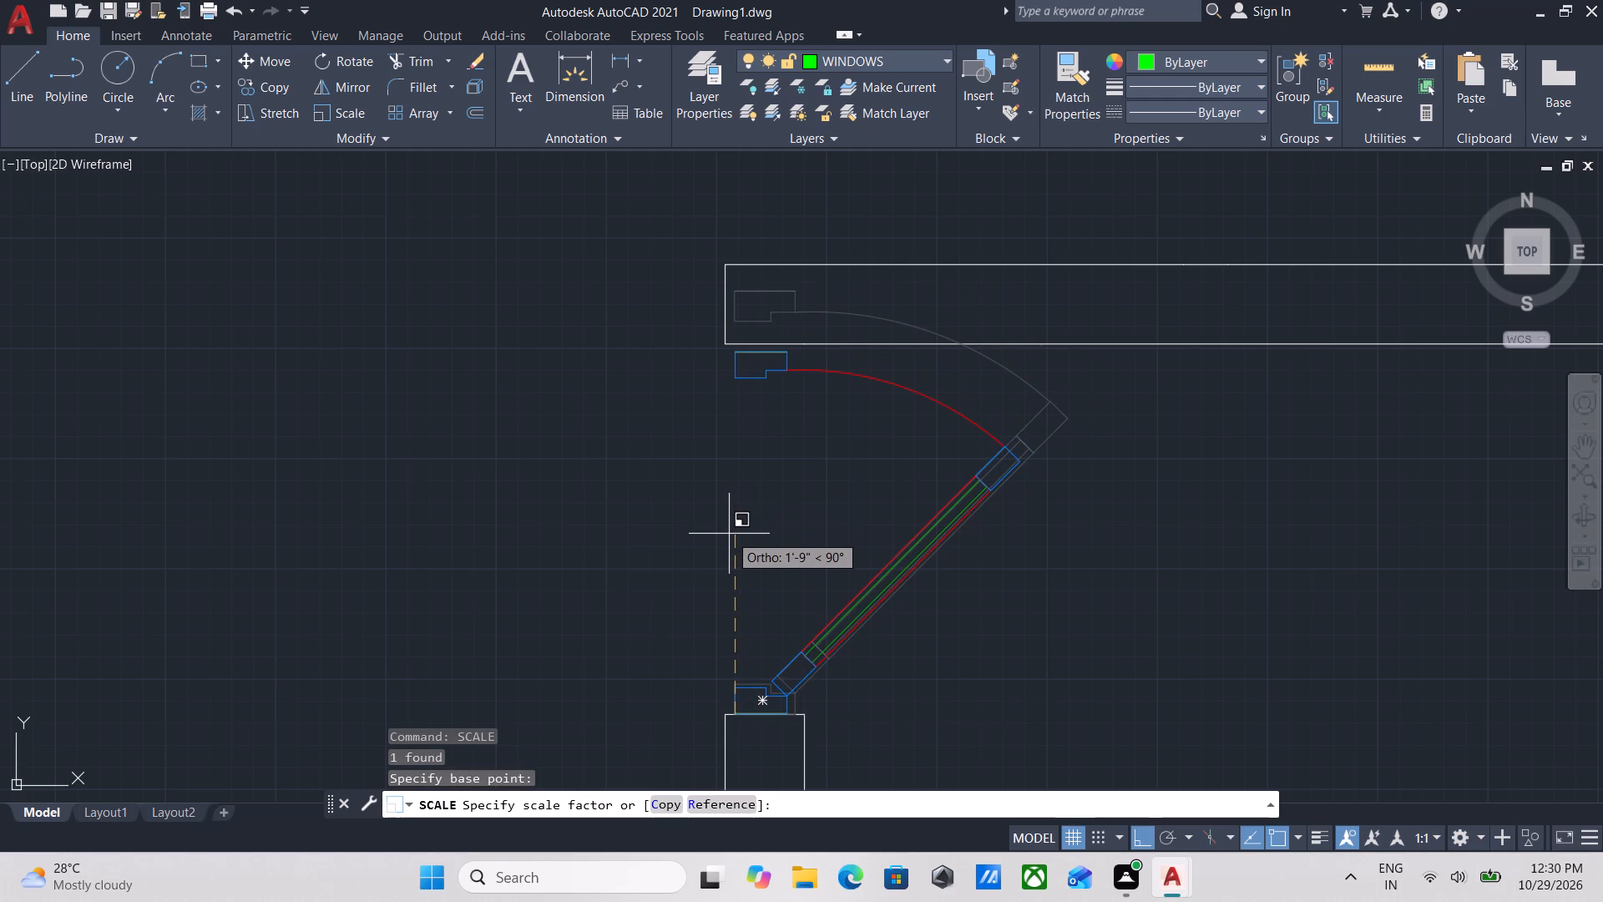
{"action": "key", "text": "r"}
{"action": "key", "text": "Return"}
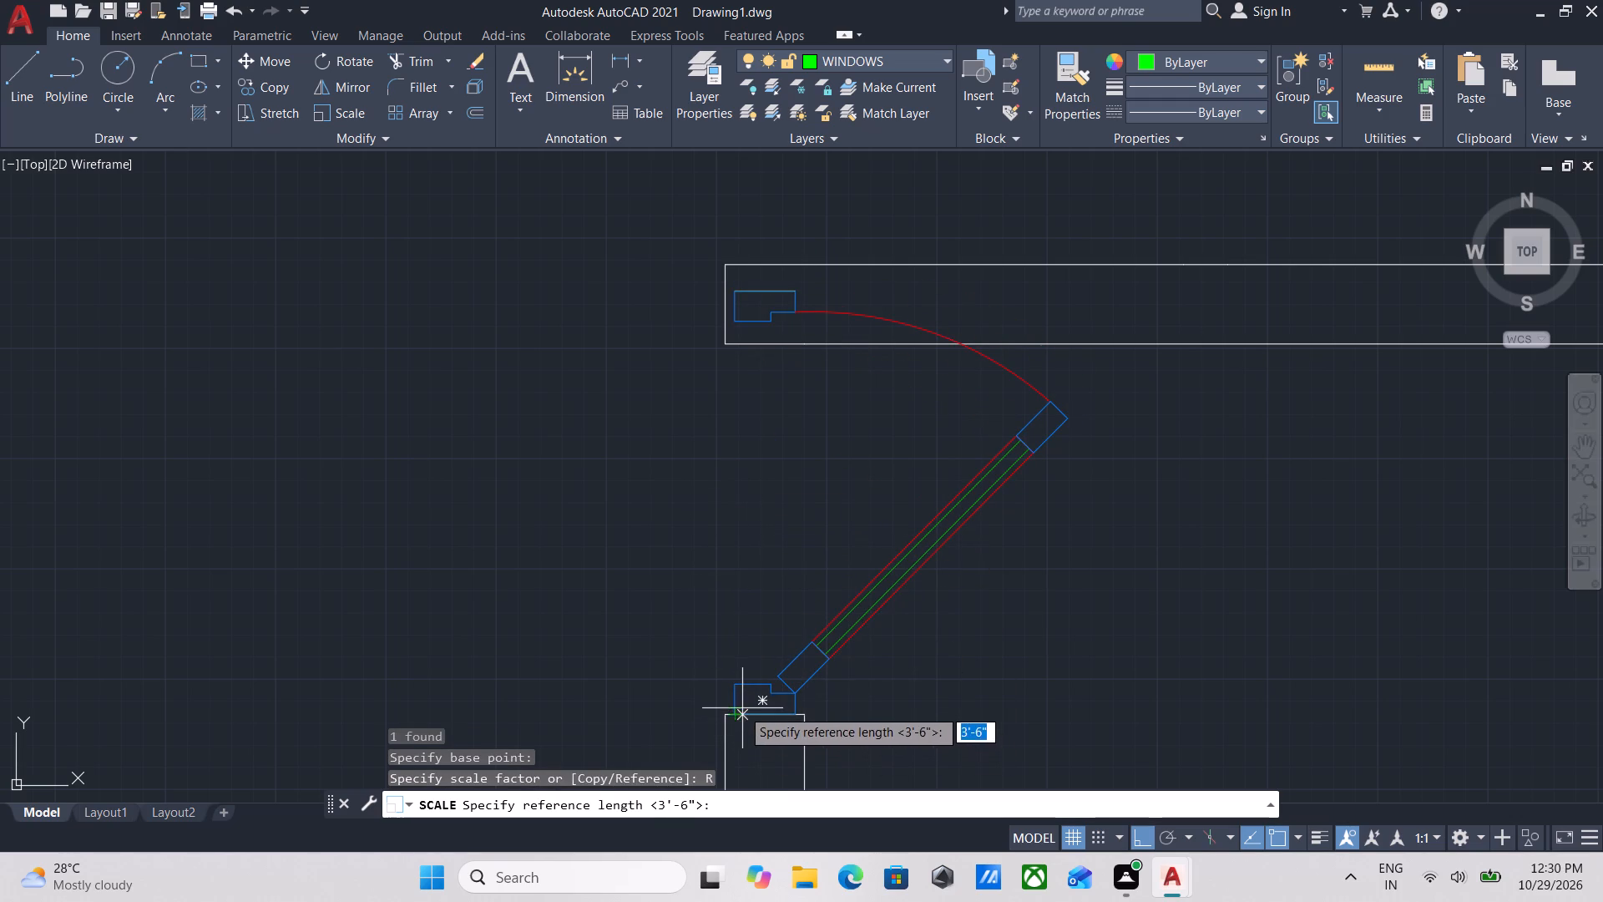
{"action": "left_click", "coordinate": [741, 711]}
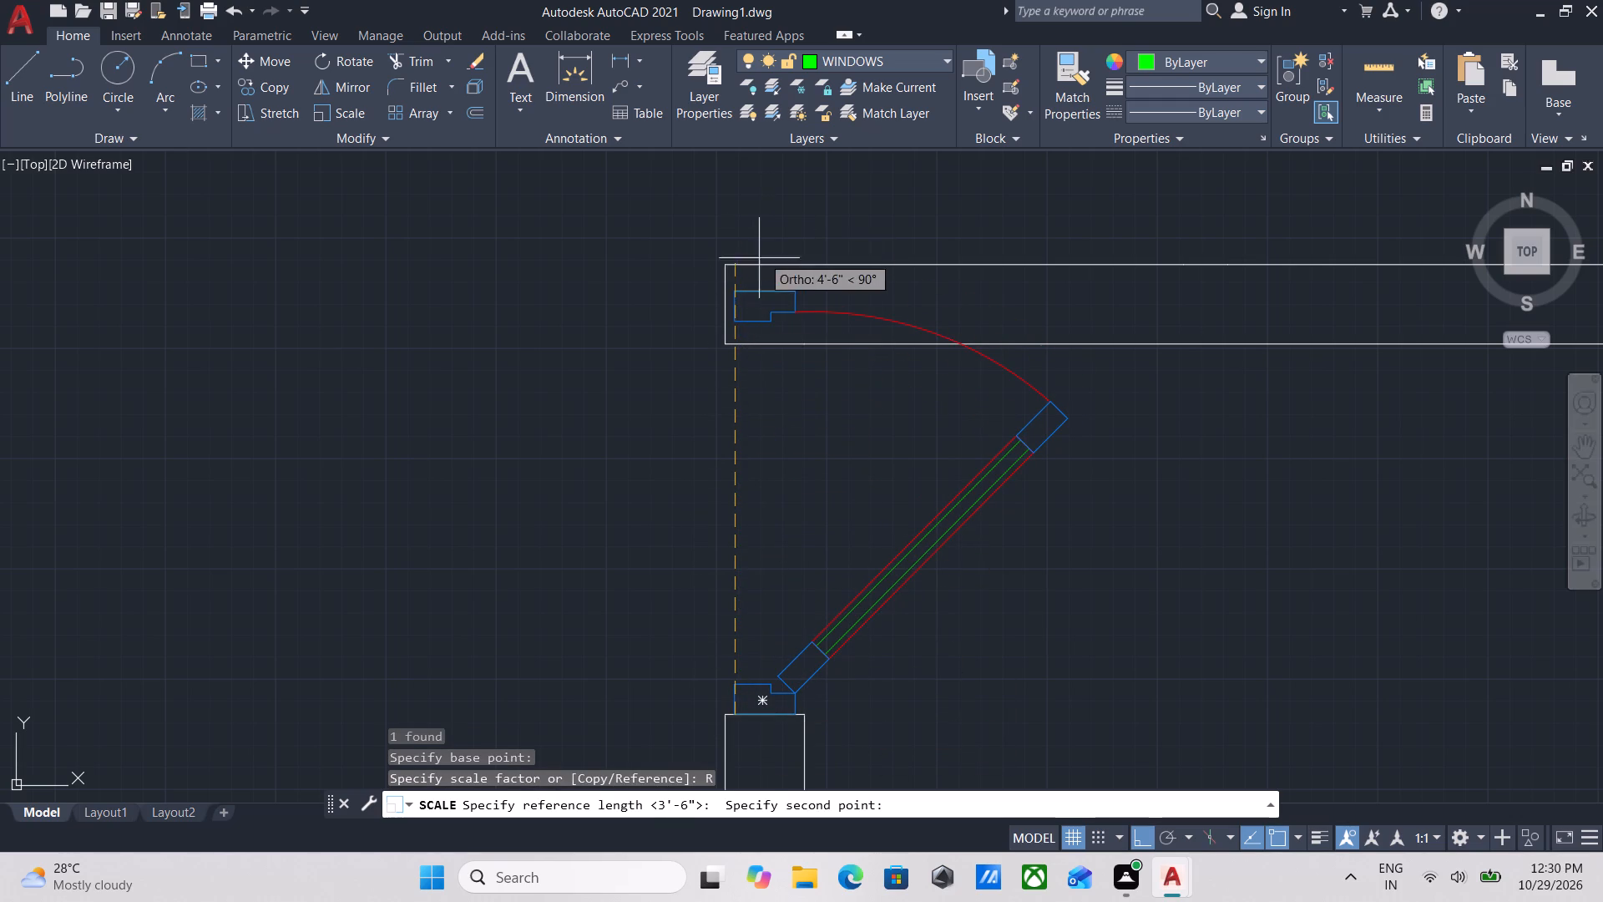
{"action": "left_click", "coordinate": [733, 290]}
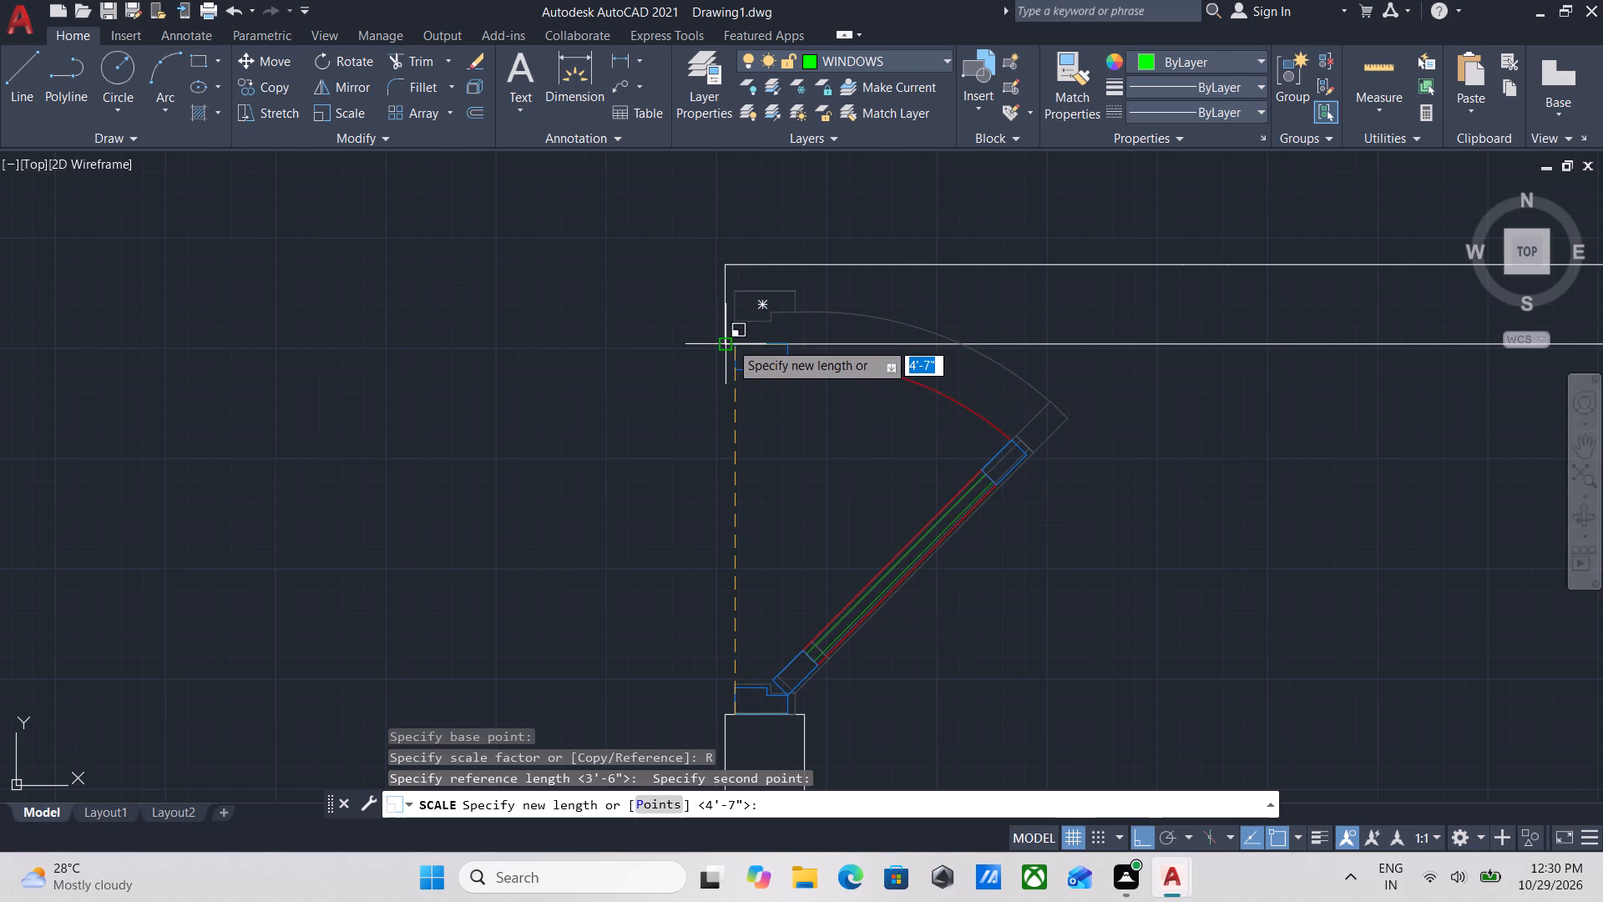
{"action": "left_click", "coordinate": [734, 345]}
Copy the first plan's southwest small-room door from its lower jamb corner to the opening beneath the second plan's short east partition wall.
{"action": "scroll", "coordinate": [811, 360], "scroll_direction": "down", "scroll_amount": 3}
{"action": "middle_click_drag", "start_coordinate": [812, 362], "coordinate": [1001, 362]}
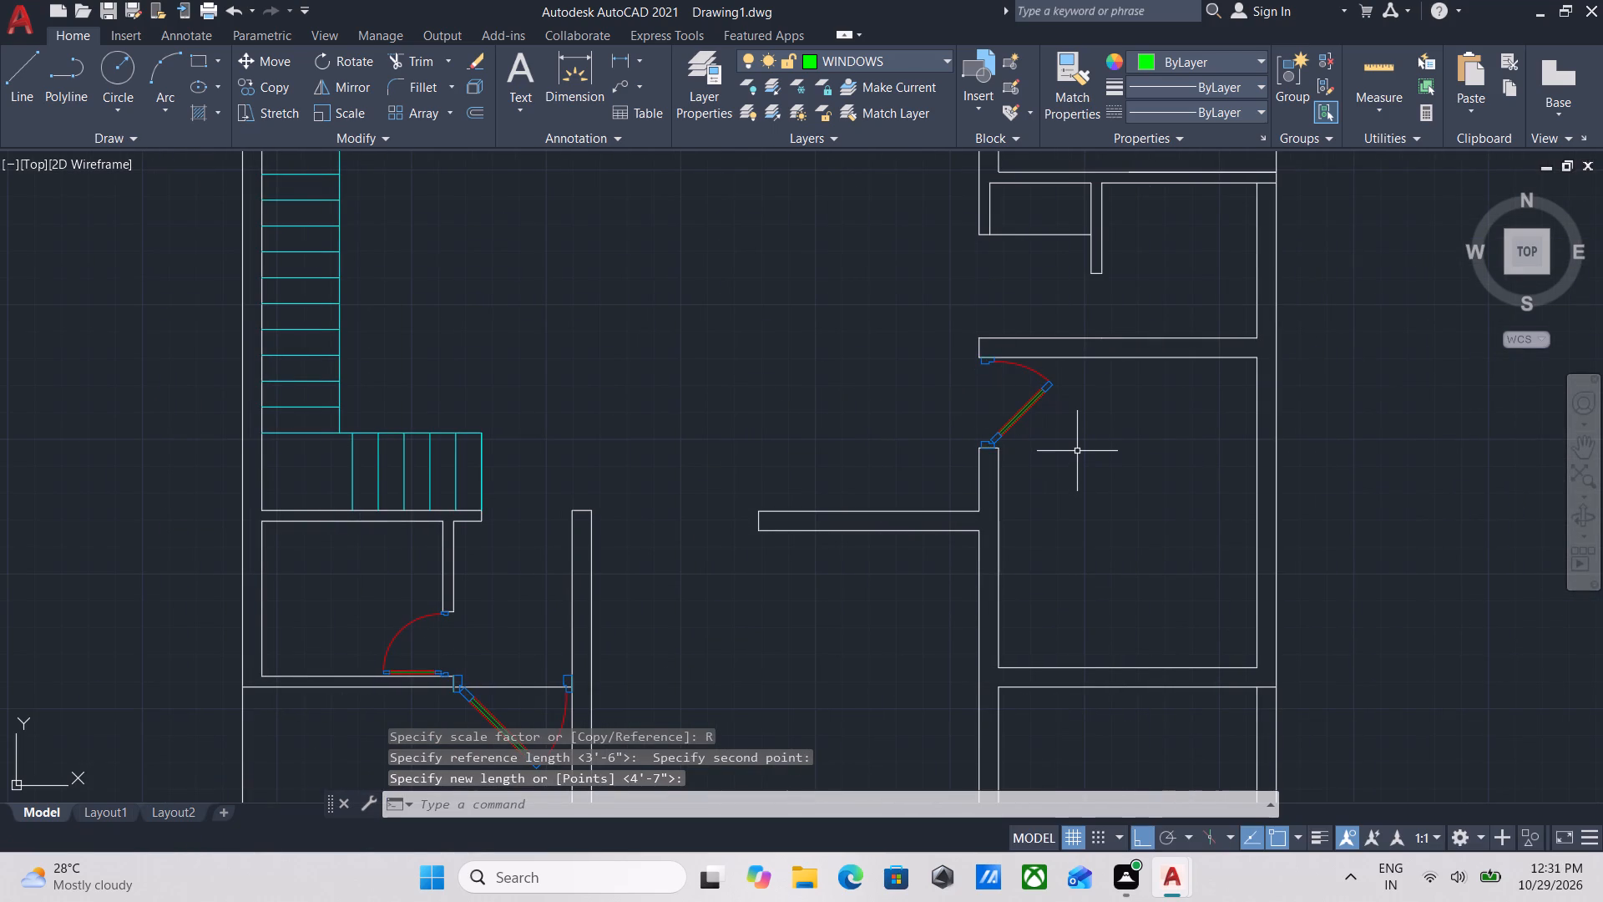
{"action": "scroll", "coordinate": [1077, 450], "scroll_direction": "down", "scroll_amount": 1}
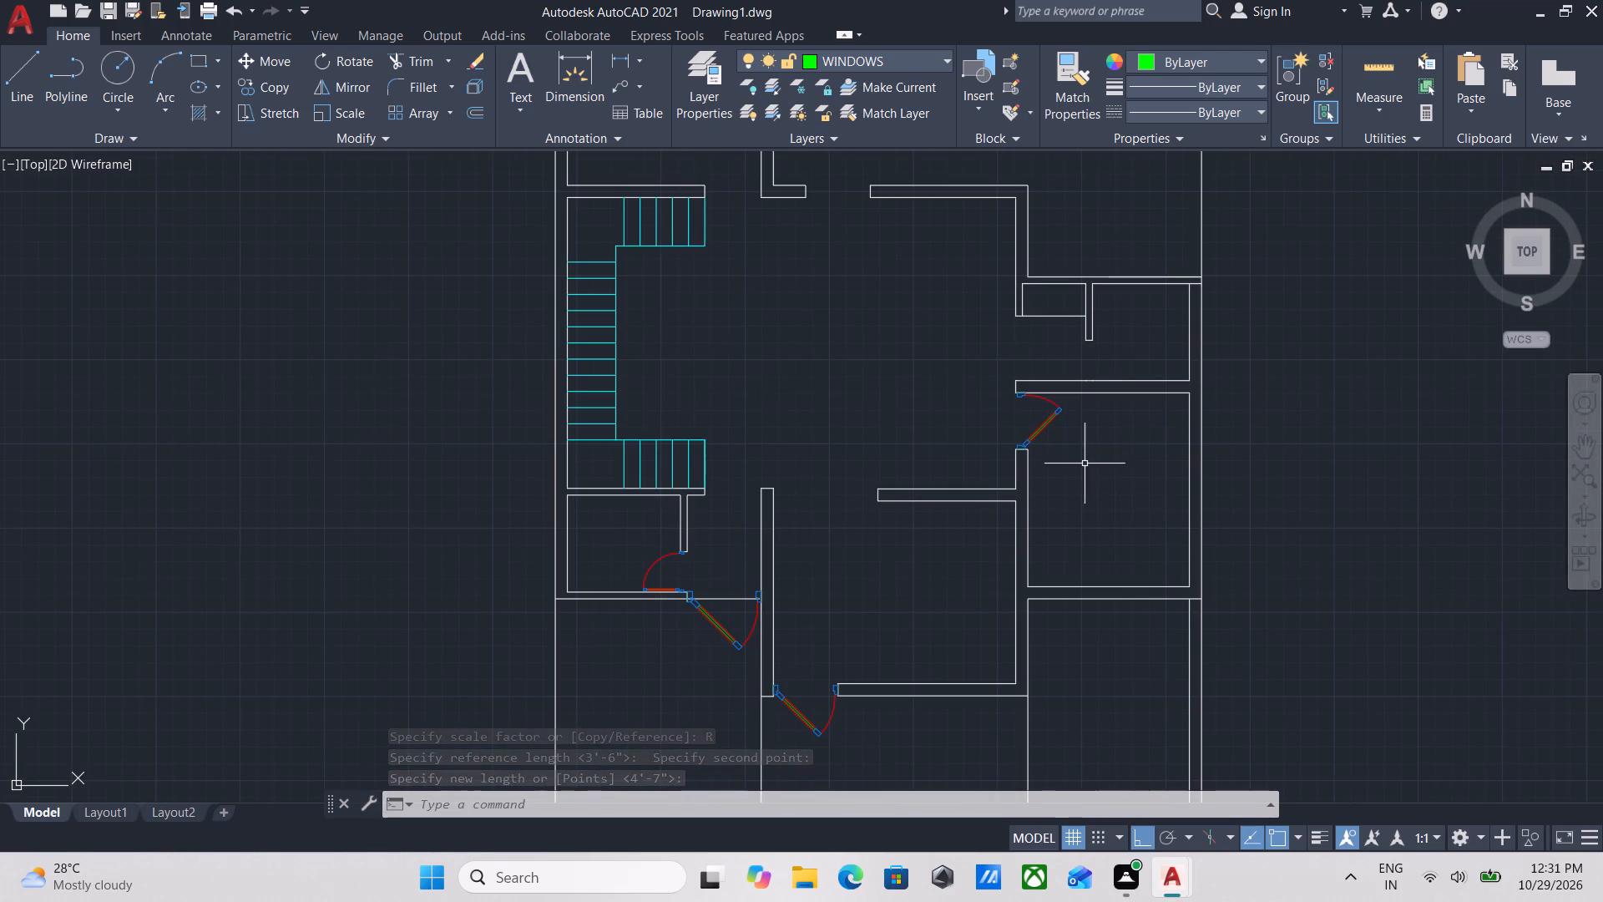
{"action": "middle_click_drag", "start_coordinate": [1029, 395], "coordinate": [1036, 444]}
{"action": "scroll", "coordinate": [1017, 453], "scroll_direction": "up", "scroll_amount": 1}
{"action": "scroll", "coordinate": [837, 428], "scroll_direction": "down", "scroll_amount": 1}
{"action": "middle_click_drag", "start_coordinate": [837, 428], "coordinate": [845, 428]}
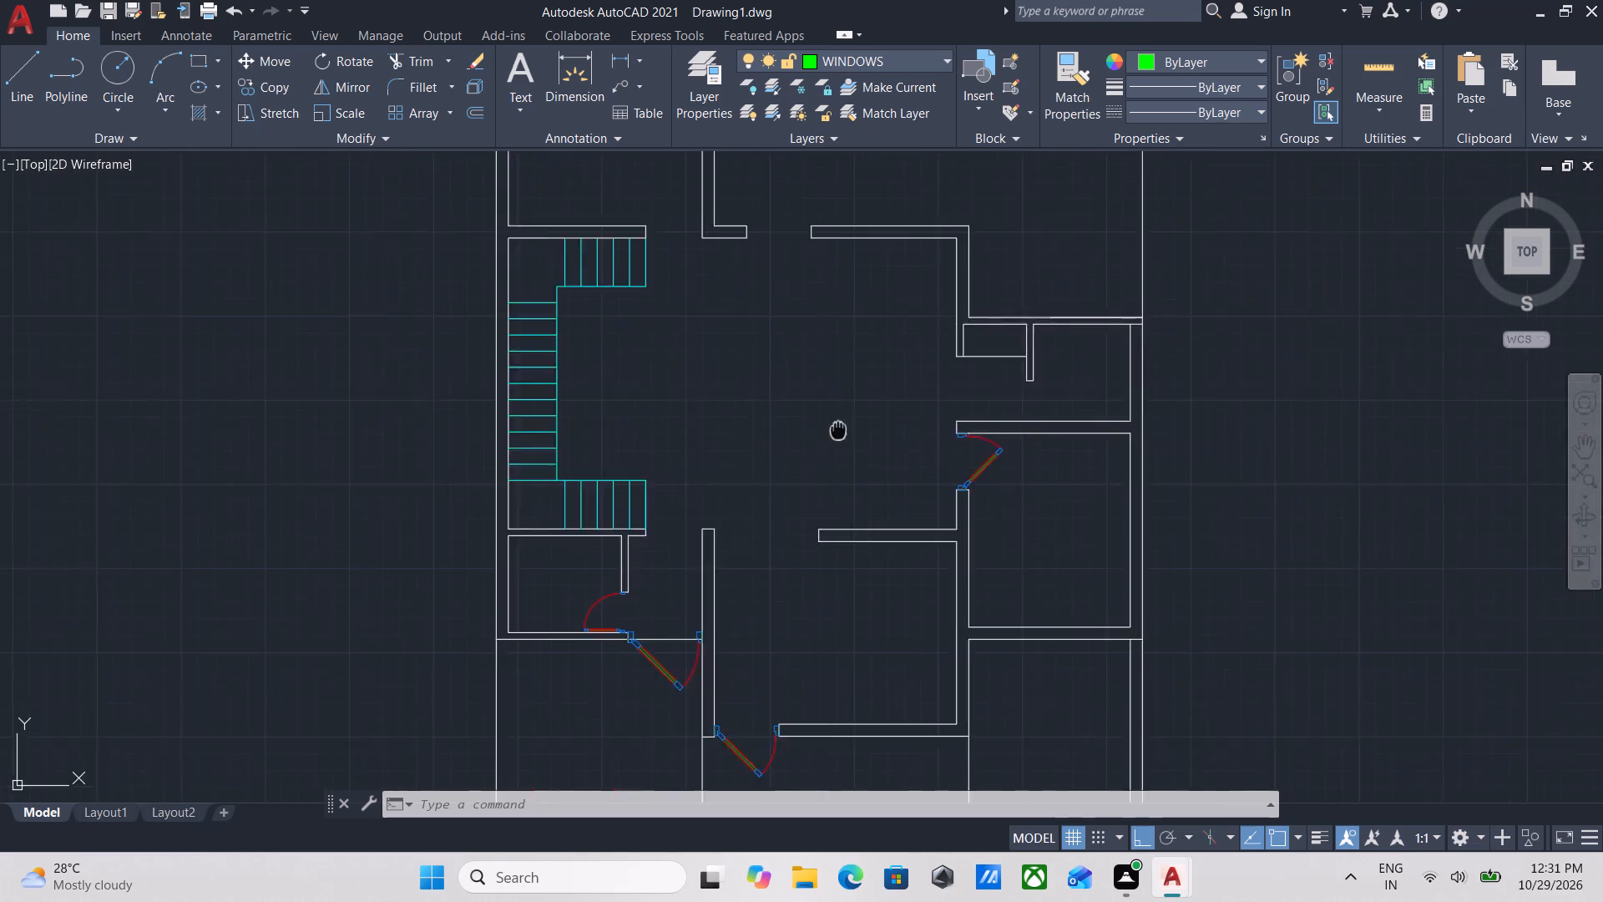
{"action": "middle_click_drag", "start_coordinate": [845, 428], "coordinate": [1005, 430]}
{"action": "scroll", "coordinate": [1049, 381], "scroll_direction": "down", "scroll_amount": 1}
{"action": "middle_click_drag", "start_coordinate": [1049, 381], "coordinate": [1191, 406]}
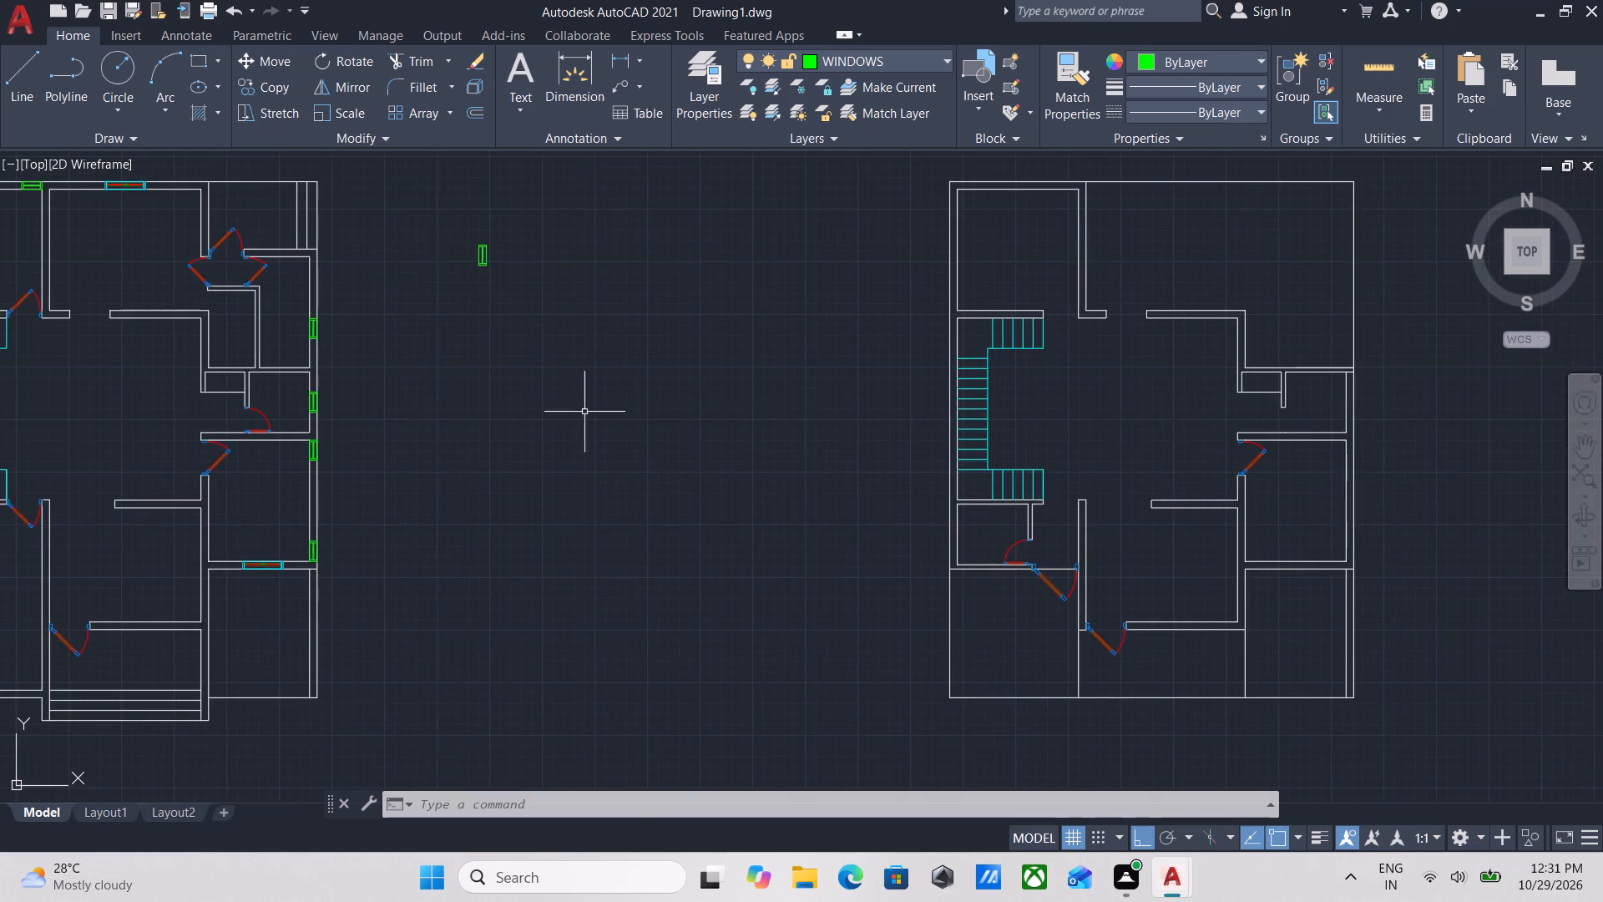
{"action": "middle_click_drag", "start_coordinate": [584, 412], "coordinate": [1181, 403]}
{"action": "scroll", "coordinate": [612, 552], "scroll_direction": "up", "scroll_amount": 4}
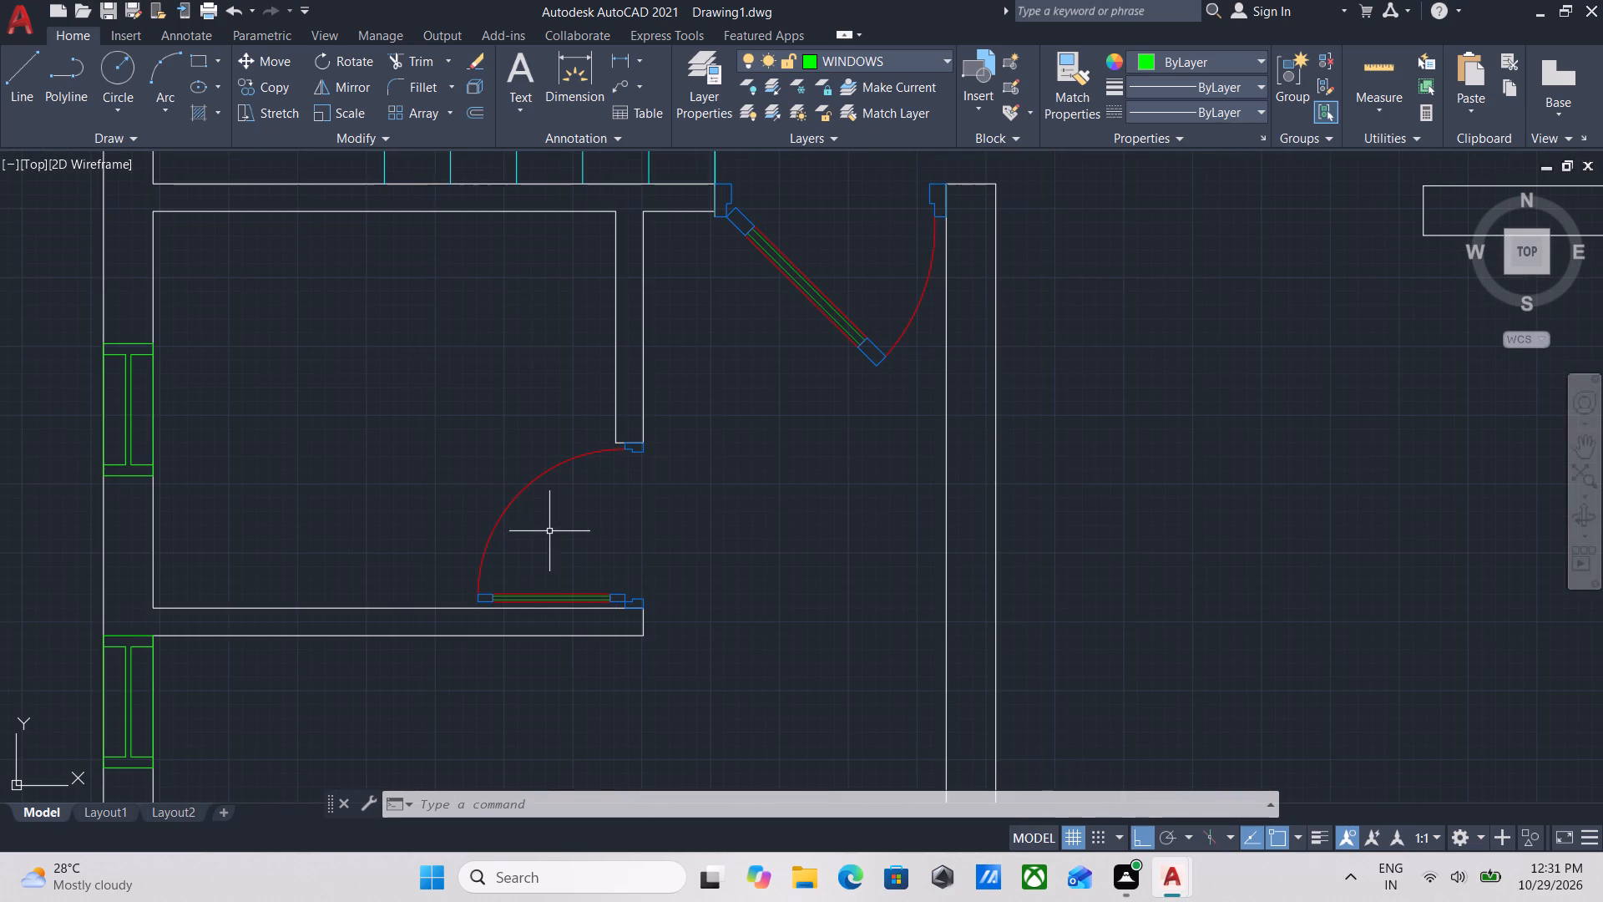
{"action": "left_click", "coordinate": [550, 531]}
{"action": "left_click", "coordinate": [486, 434]}
{"action": "type", "text": "CO"}
{"action": "key", "text": "Return"}
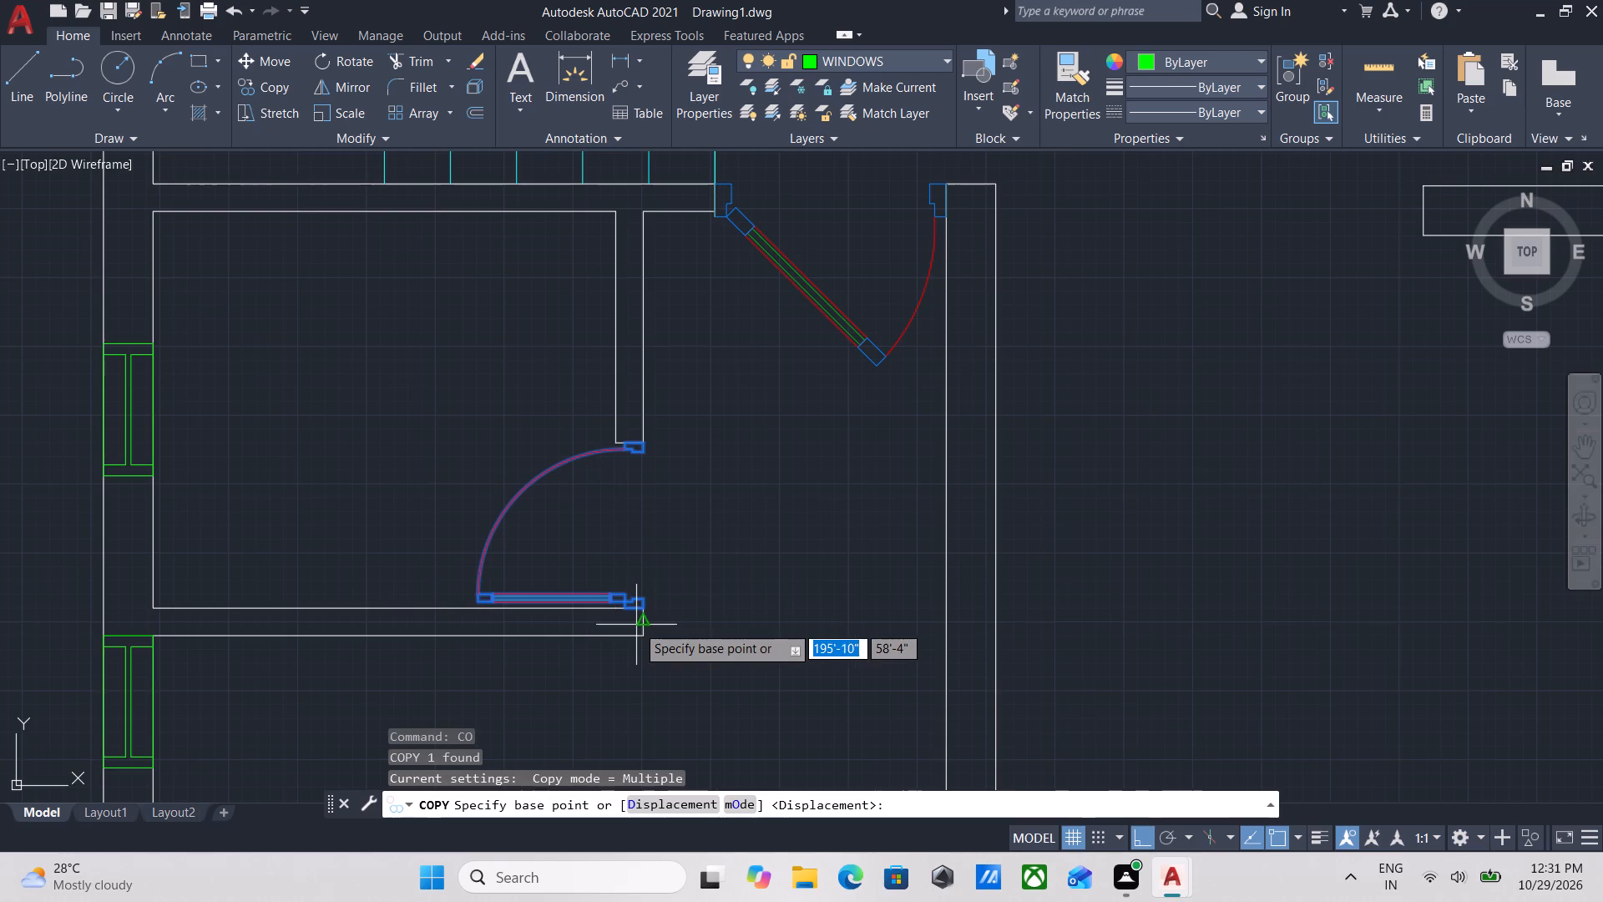
{"action": "scroll", "coordinate": [638, 619], "scroll_direction": "up", "scroll_amount": 2}
{"action": "left_click", "coordinate": [647, 606]}
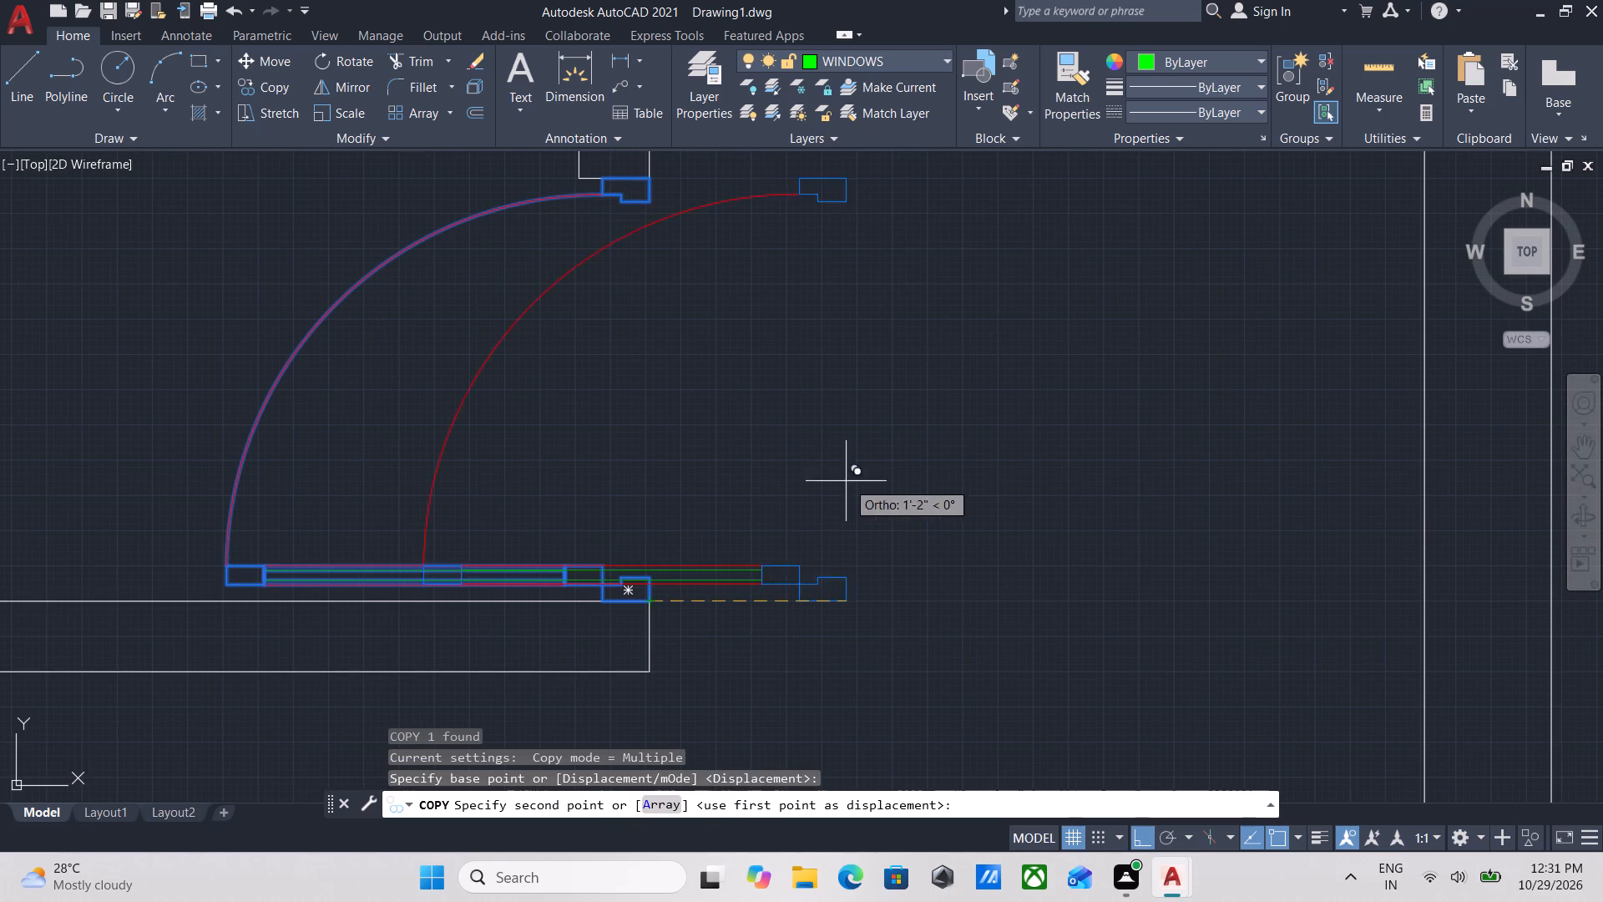
{"action": "key", "text": "F8"}
{"action": "scroll", "coordinate": [1017, 437], "scroll_direction": "down", "scroll_amount": 1}
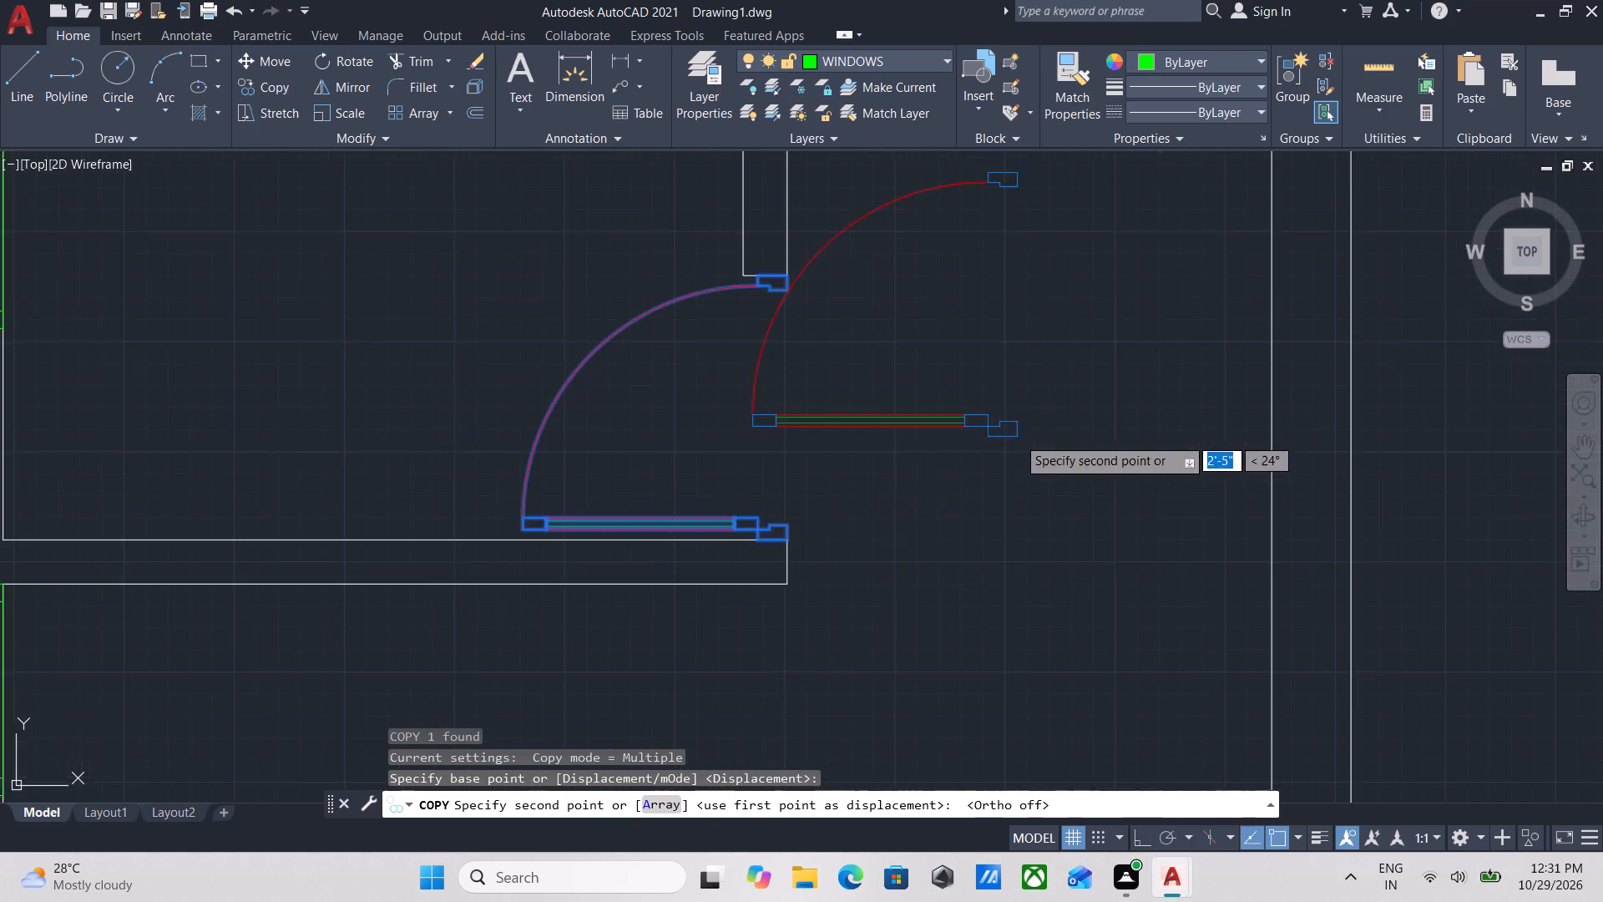
{"action": "scroll", "coordinate": [1017, 437], "scroll_direction": "down", "scroll_amount": 1}
{"action": "middle_click_drag", "start_coordinate": [1017, 437], "coordinate": [614, 540]}
{"action": "scroll", "coordinate": [1156, 464], "scroll_direction": "down", "scroll_amount": 2}
{"action": "middle_click_drag", "start_coordinate": [1156, 464], "coordinate": [796, 504]}
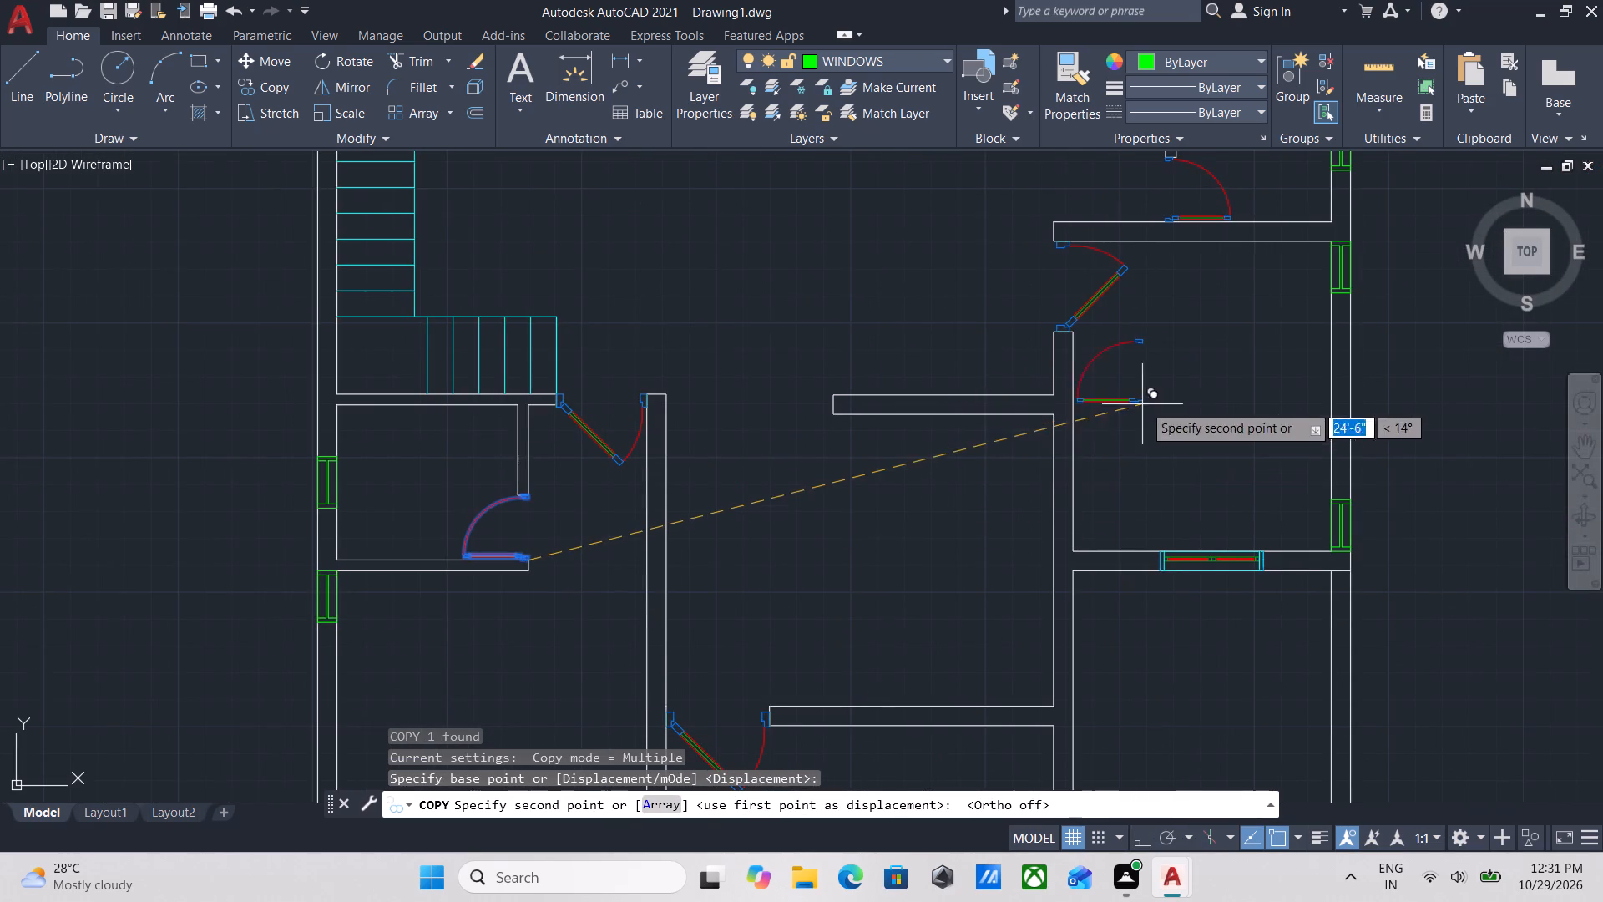
{"action": "middle_click_drag", "start_coordinate": [1143, 404], "coordinate": [934, 452]}
{"action": "scroll", "coordinate": [955, 452], "scroll_direction": "down", "scroll_amount": 1}
{"action": "middle_click_drag", "start_coordinate": [955, 452], "coordinate": [591, 466]}
{"action": "scroll", "coordinate": [859, 461], "scroll_direction": "down", "scroll_amount": 3}
{"action": "middle_click_drag", "start_coordinate": [859, 461], "coordinate": [665, 463]}
{"action": "scroll", "coordinate": [997, 469], "scroll_direction": "up", "scroll_amount": 3}
{"action": "middle_click_drag", "start_coordinate": [997, 416], "coordinate": [1013, 535]}
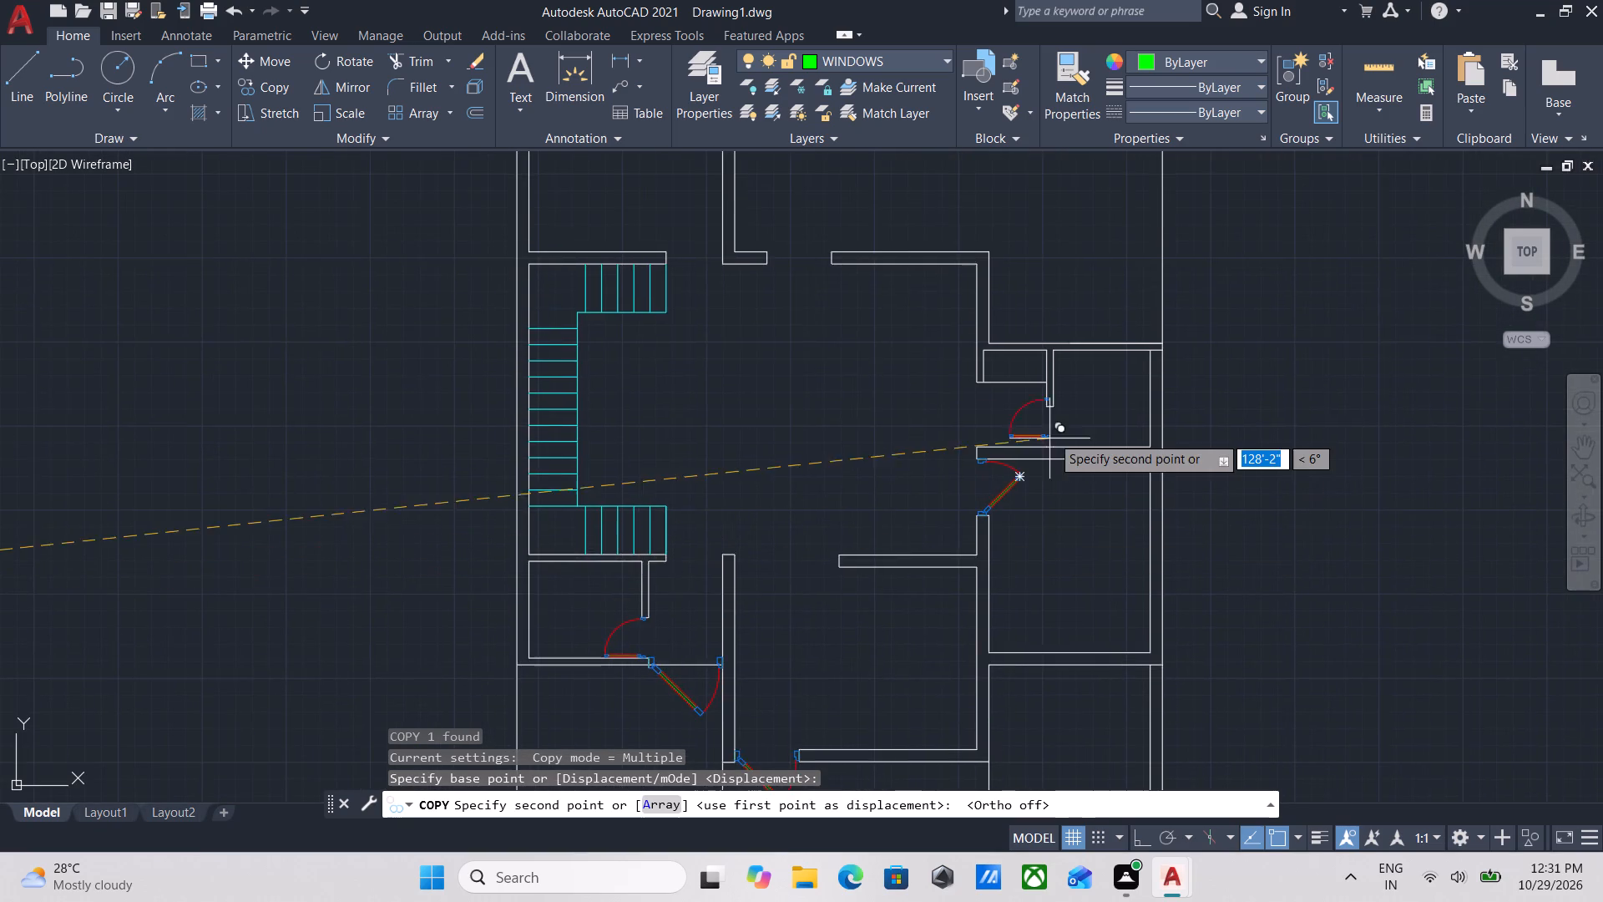
{"action": "scroll", "coordinate": [1052, 427], "scroll_direction": "up", "scroll_amount": 3}
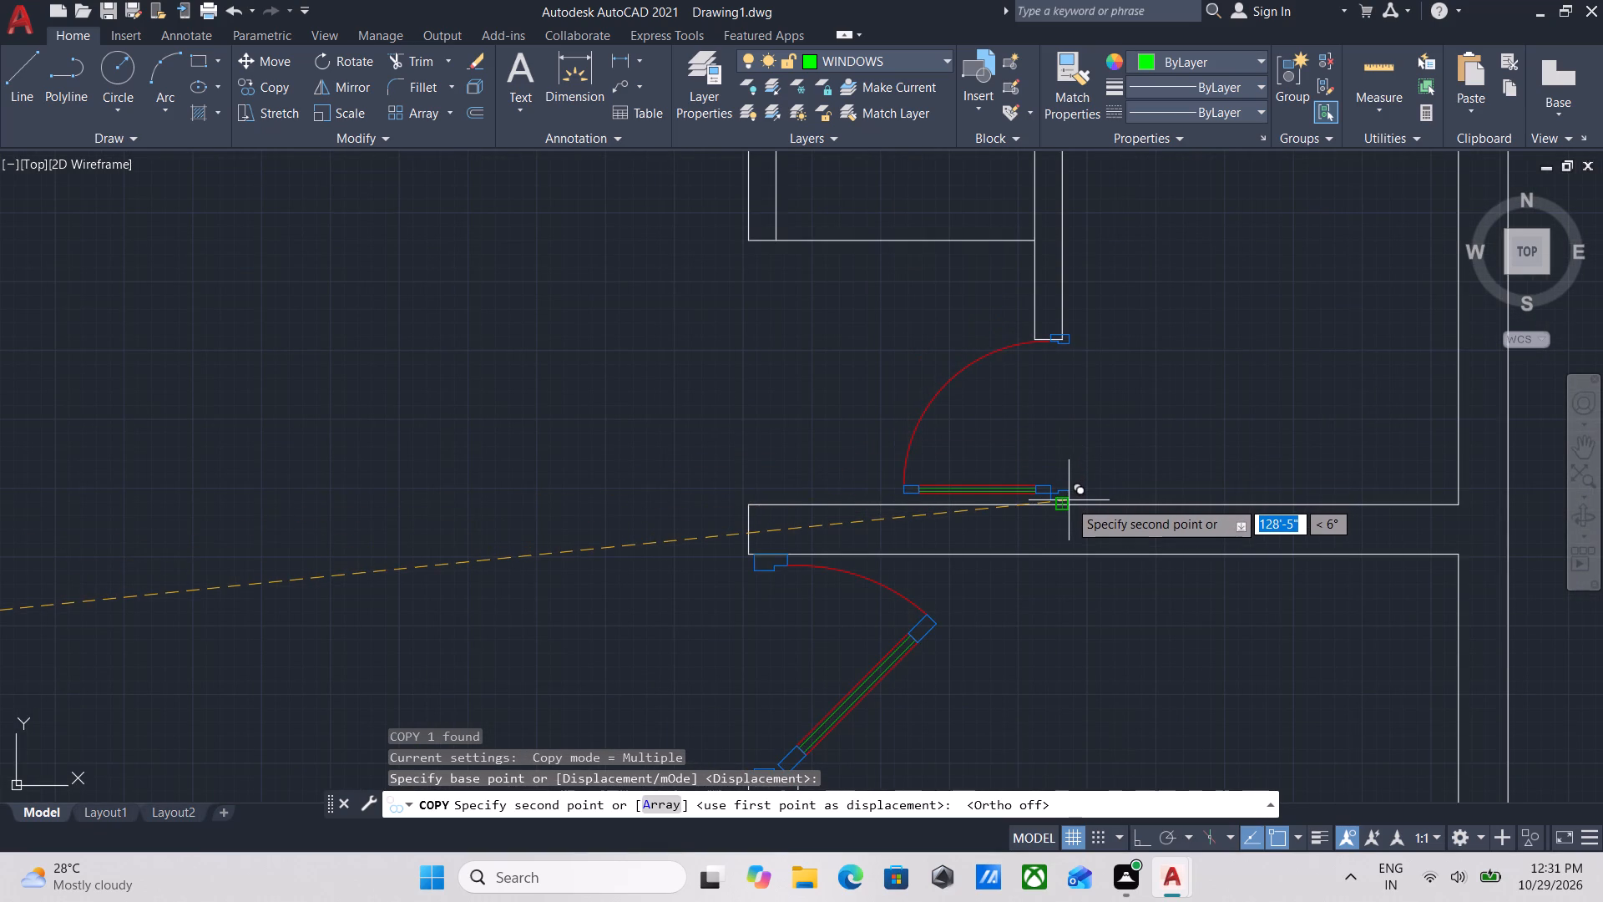
{"action": "left_click", "coordinate": [1064, 500]}
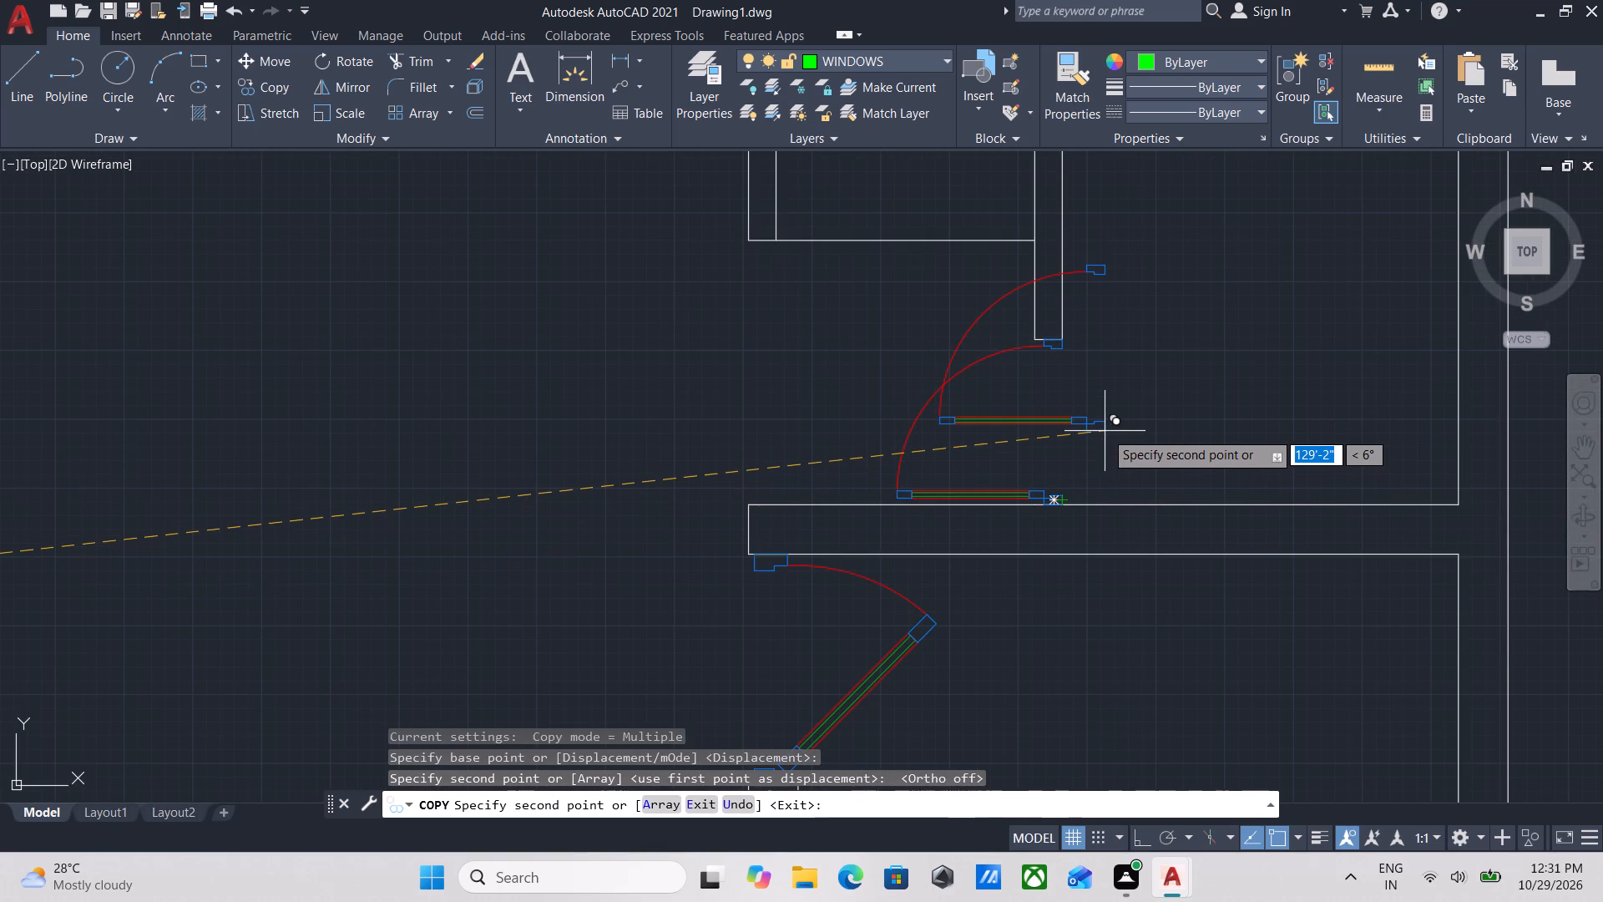
{"action": "key", "text": "Escape"}
Mirror the copied door about a vertical line through its lower jamb corner, keeping the source object.
{"action": "scroll", "coordinate": [1039, 409], "scroll_direction": "down", "scroll_amount": 2}
{"action": "middle_click_drag", "start_coordinate": [1039, 409], "coordinate": [1051, 418]}
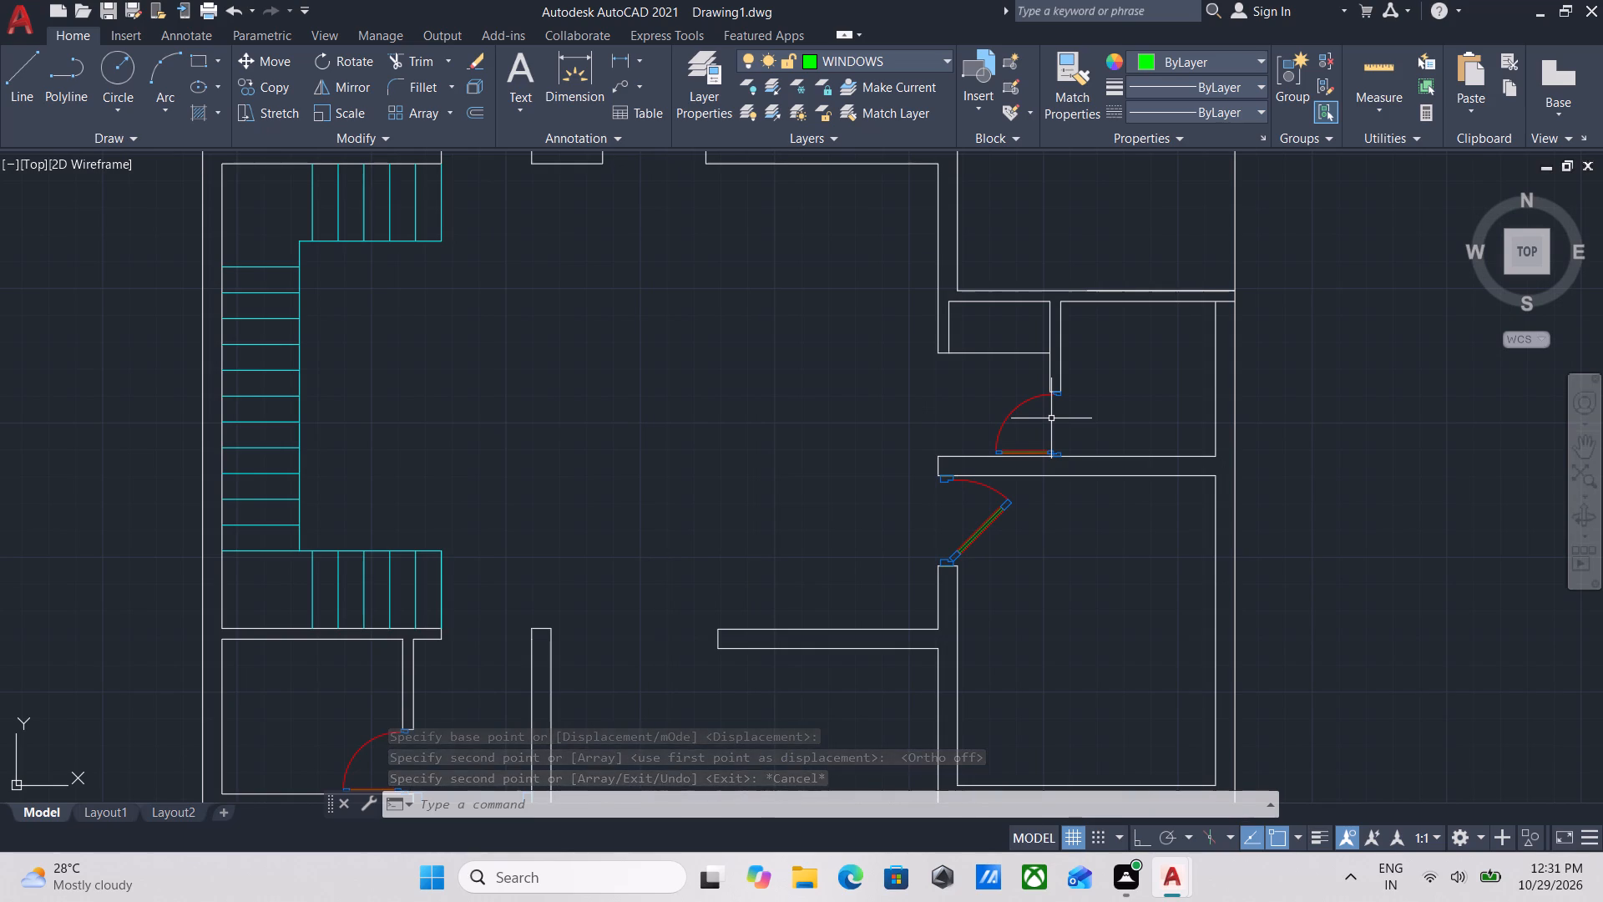
{"action": "middle_click_drag", "start_coordinate": [1015, 402], "coordinate": [1031, 453]}
{"action": "scroll", "coordinate": [1029, 441], "scroll_direction": "up", "scroll_amount": 1}
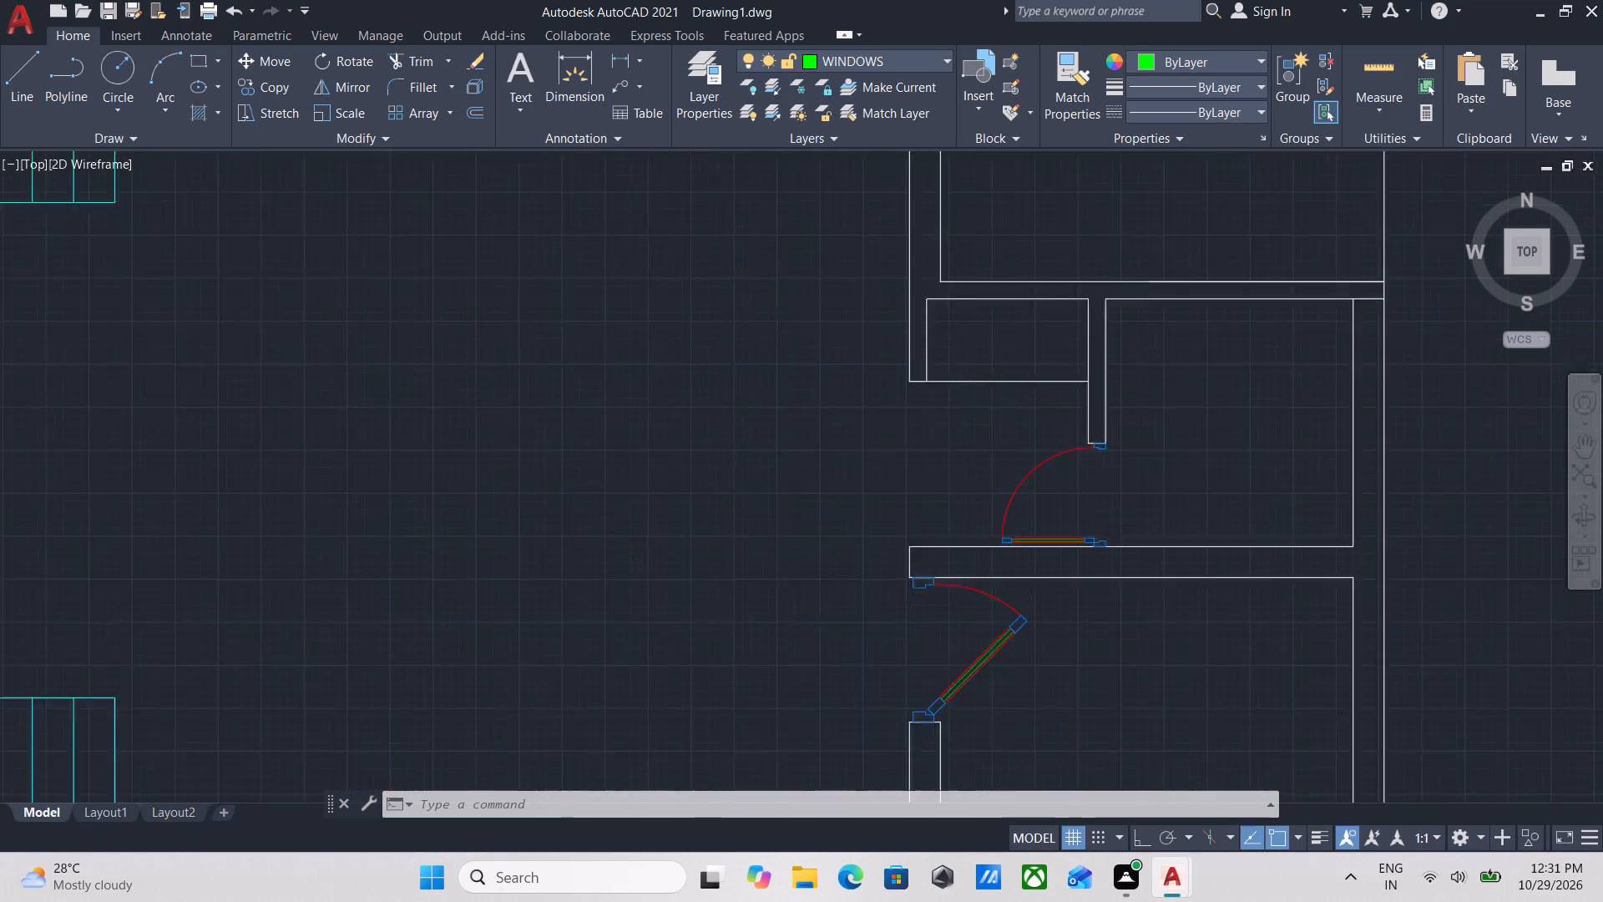
{"action": "scroll", "coordinate": [1029, 441], "scroll_direction": "up", "scroll_amount": 1}
{"action": "left_click", "coordinate": [1063, 536]}
{"action": "left_click", "coordinate": [994, 465]}
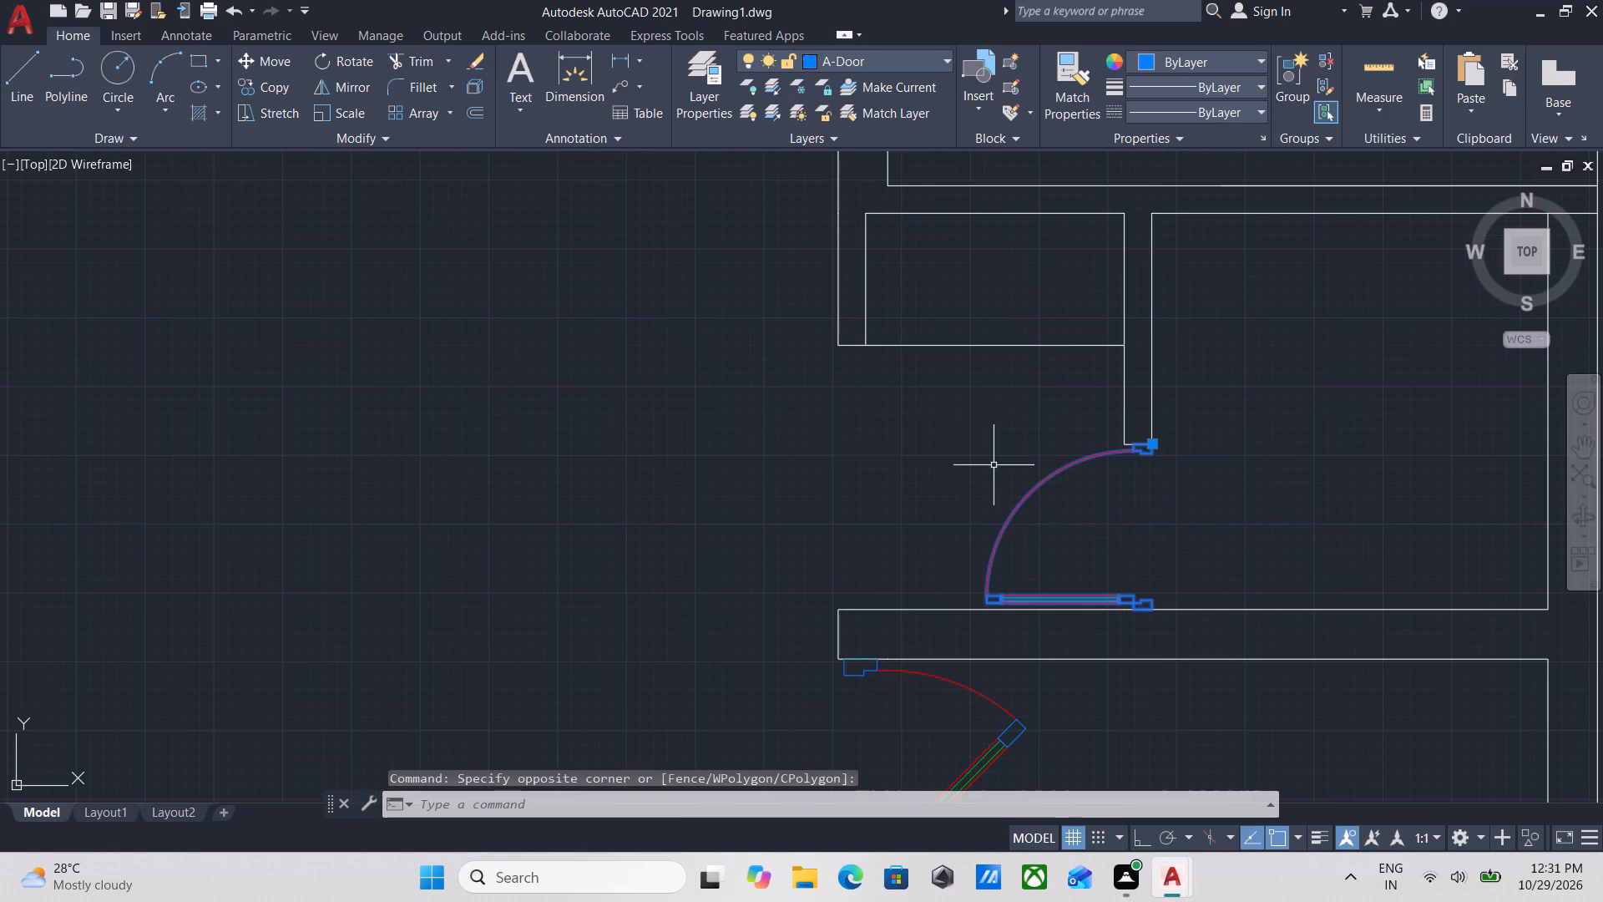
{"action": "type", "text": "MI"}
{"action": "key", "text": "Return"}
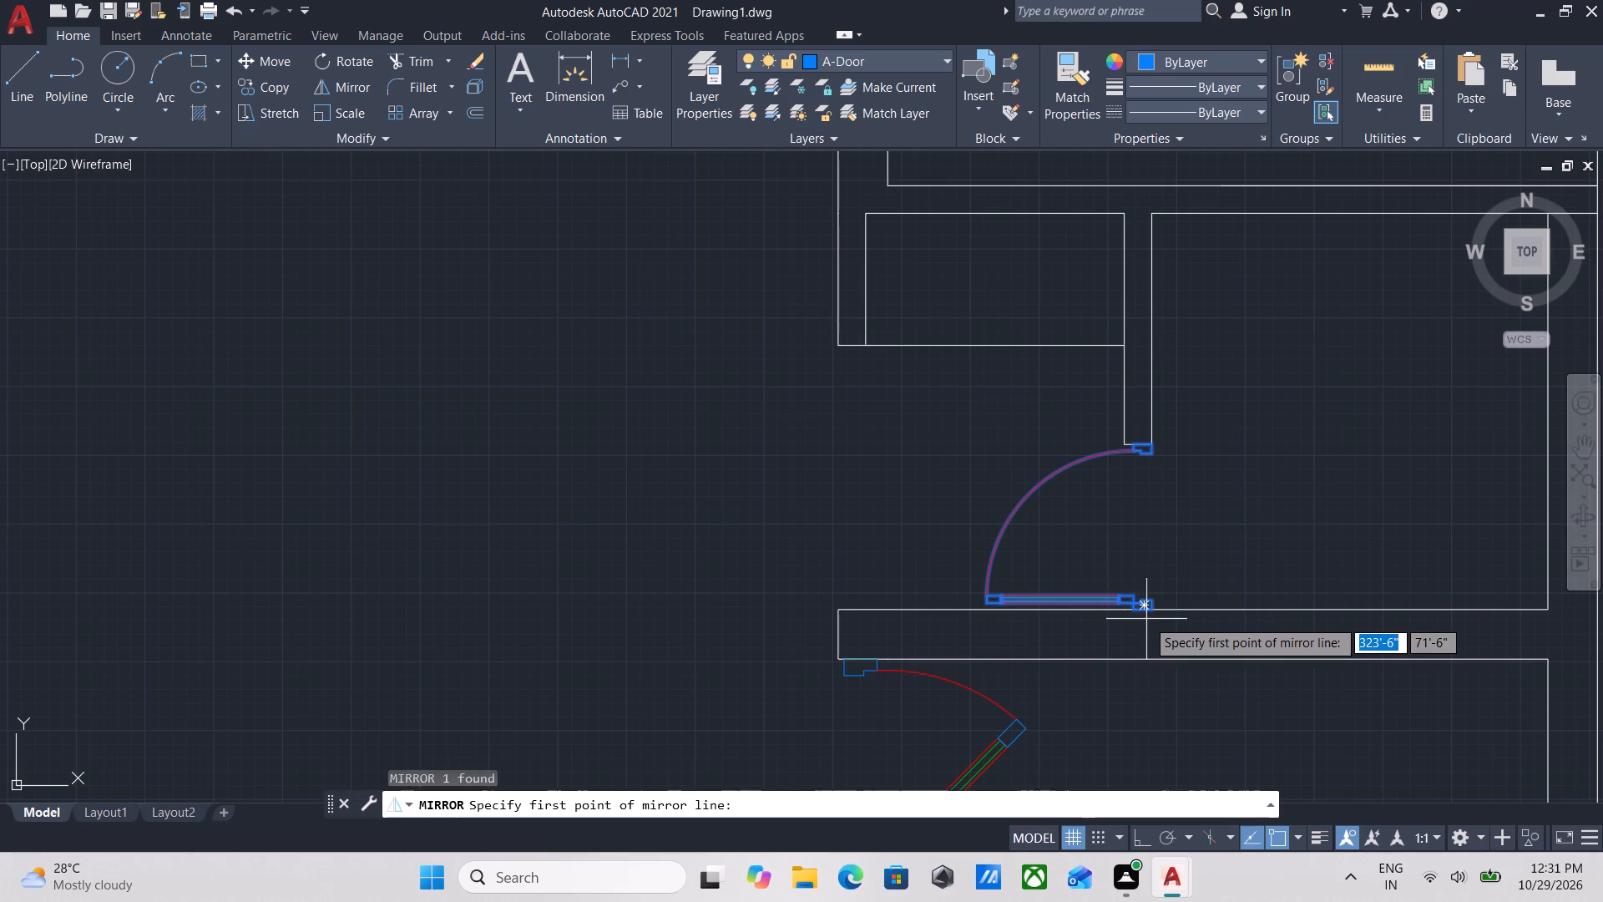
{"action": "scroll", "coordinate": [1155, 614], "scroll_direction": "up", "scroll_amount": 3}
{"action": "left_click", "coordinate": [1151, 606]}
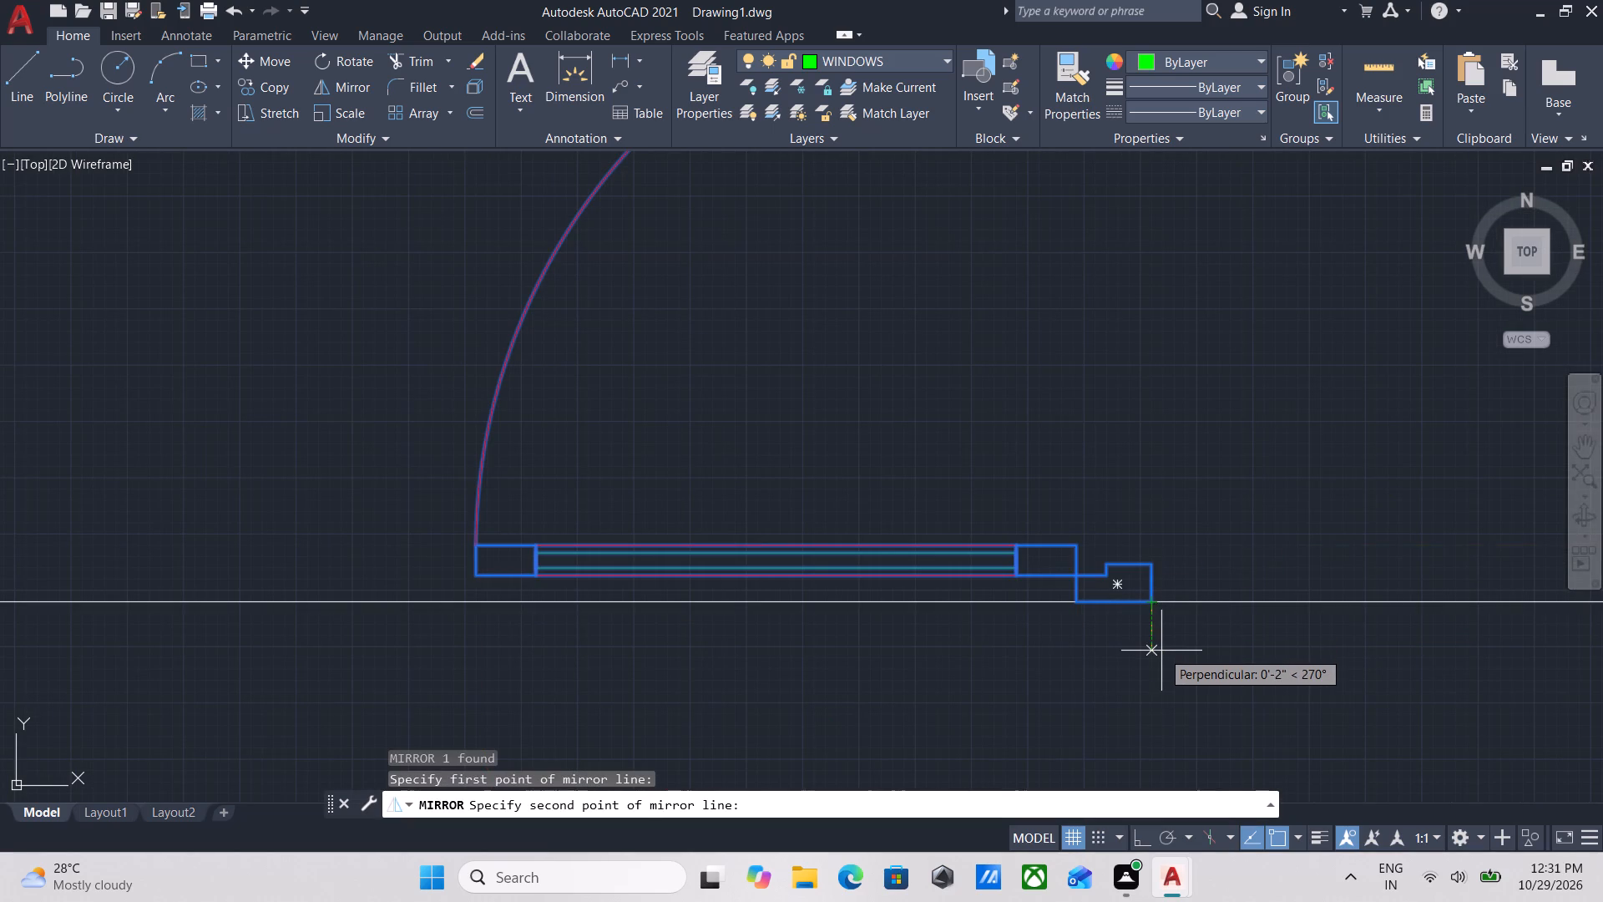
{"action": "key", "text": "F8"}
{"action": "left_click", "coordinate": [1159, 661]}
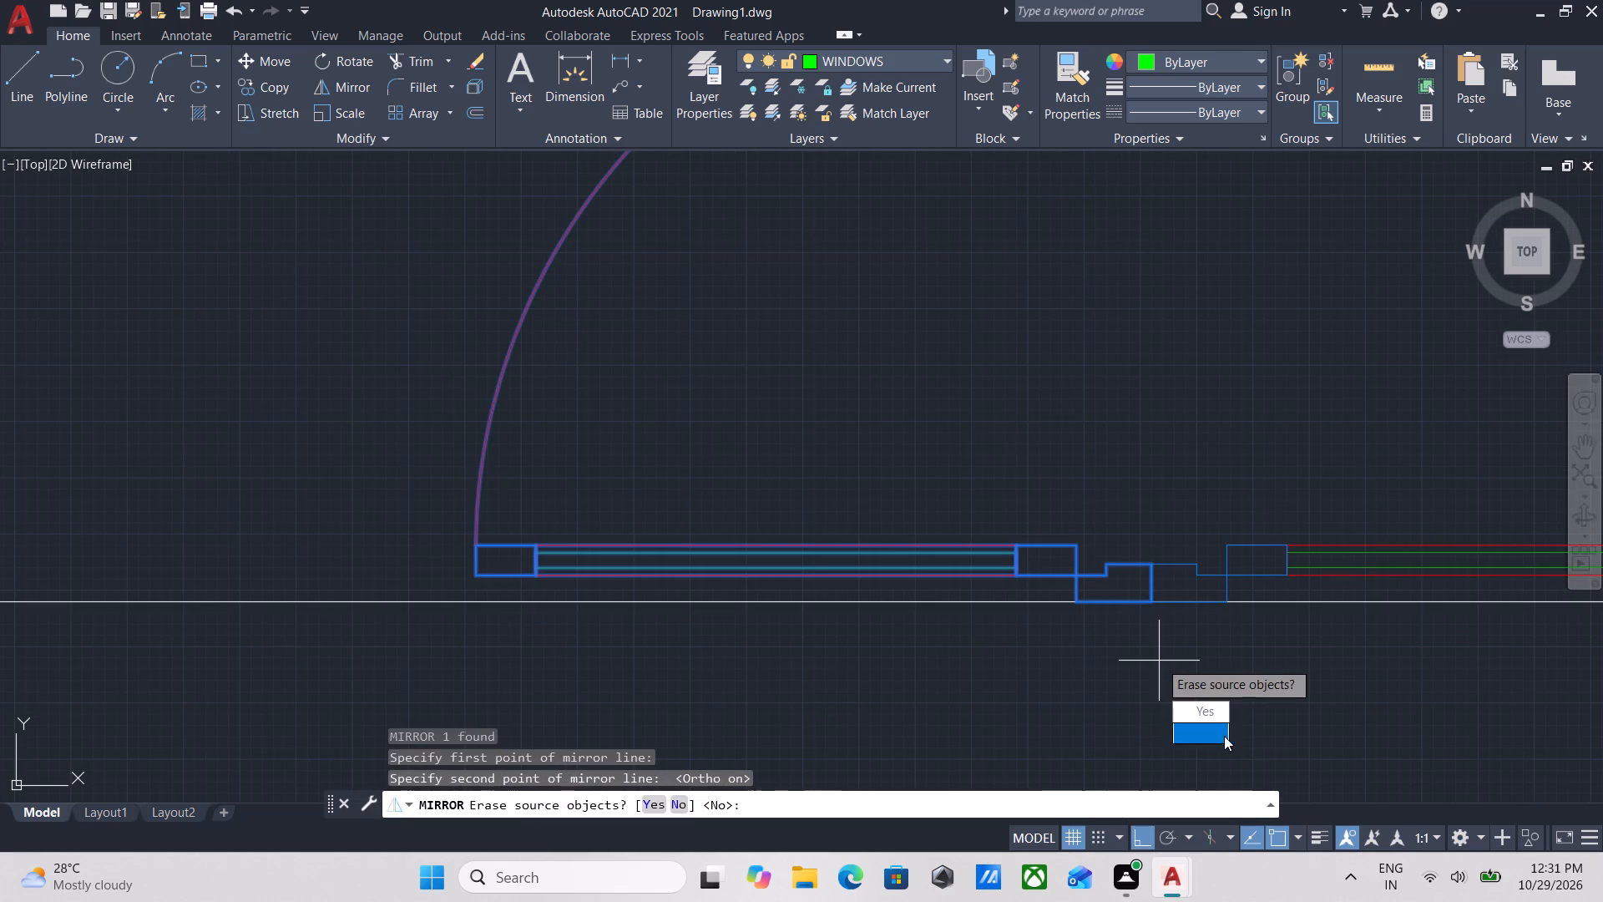
{"action": "left_click_drag", "start_coordinate": [1217, 737], "coordinate": [1160, 659]}
Erase the original west-swinging door copy beside the mirrored one.
{"action": "left_click", "coordinate": [844, 368]}
{"action": "left_click", "coordinate": [456, 542]}
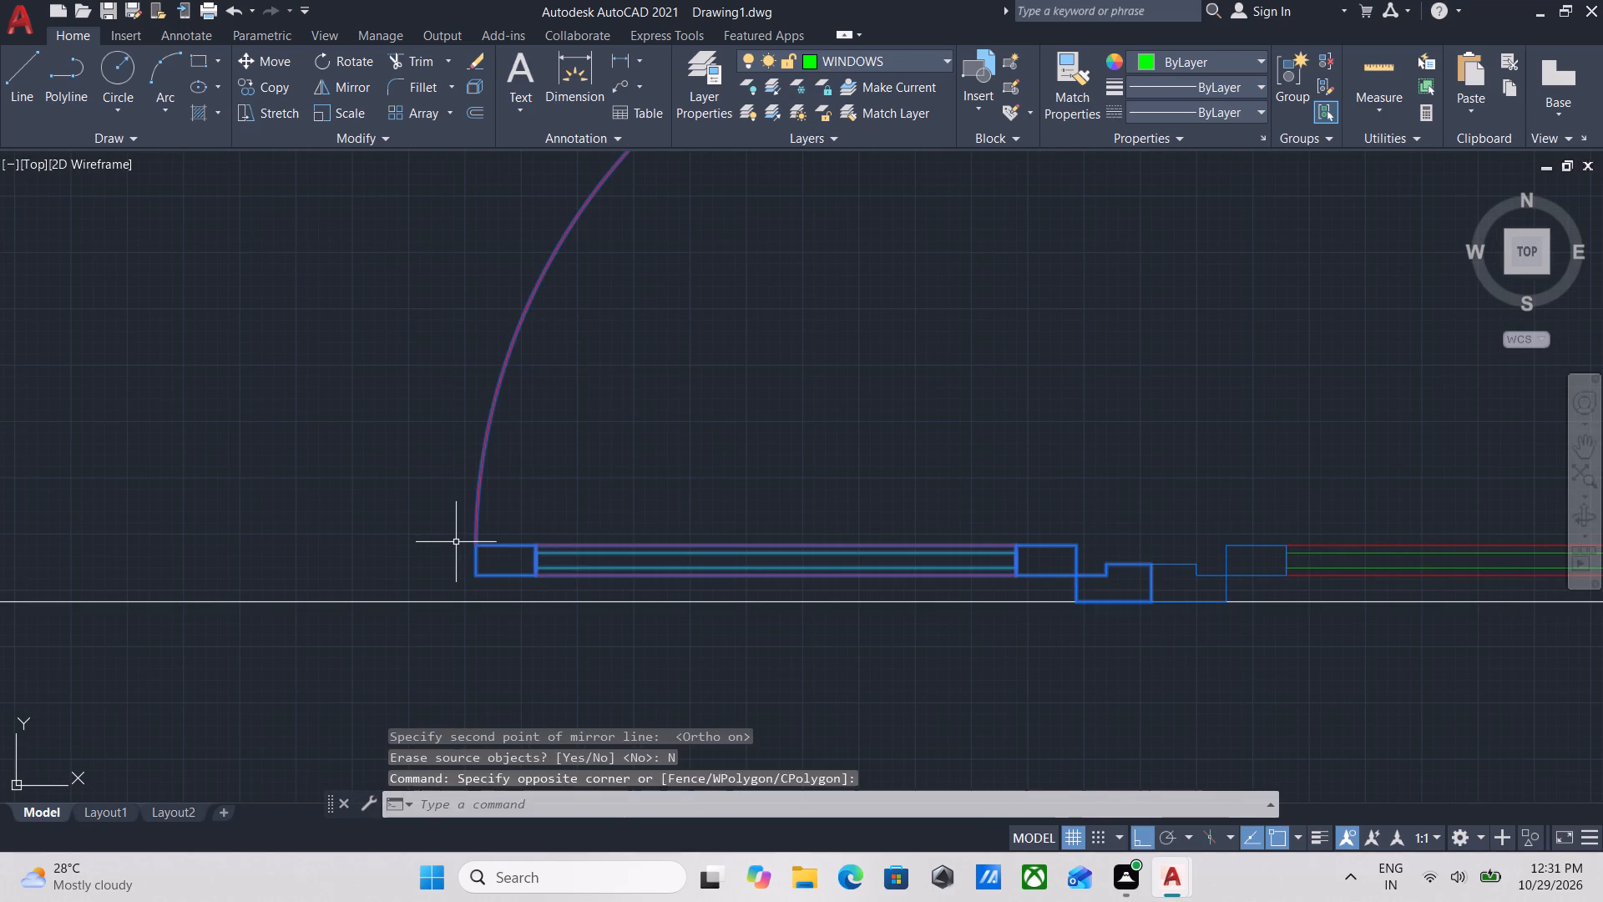
{"action": "right_click", "coordinate": [456, 542]}
{"action": "left_click", "coordinate": [550, 473]}
Move the mirrored door horizontally west from its lower jamb so its frame sits under the partition wall's end.
{"action": "scroll", "coordinate": [655, 425], "scroll_direction": "down", "scroll_amount": 2}
{"action": "middle_click_drag", "start_coordinate": [655, 425], "coordinate": [589, 463]}
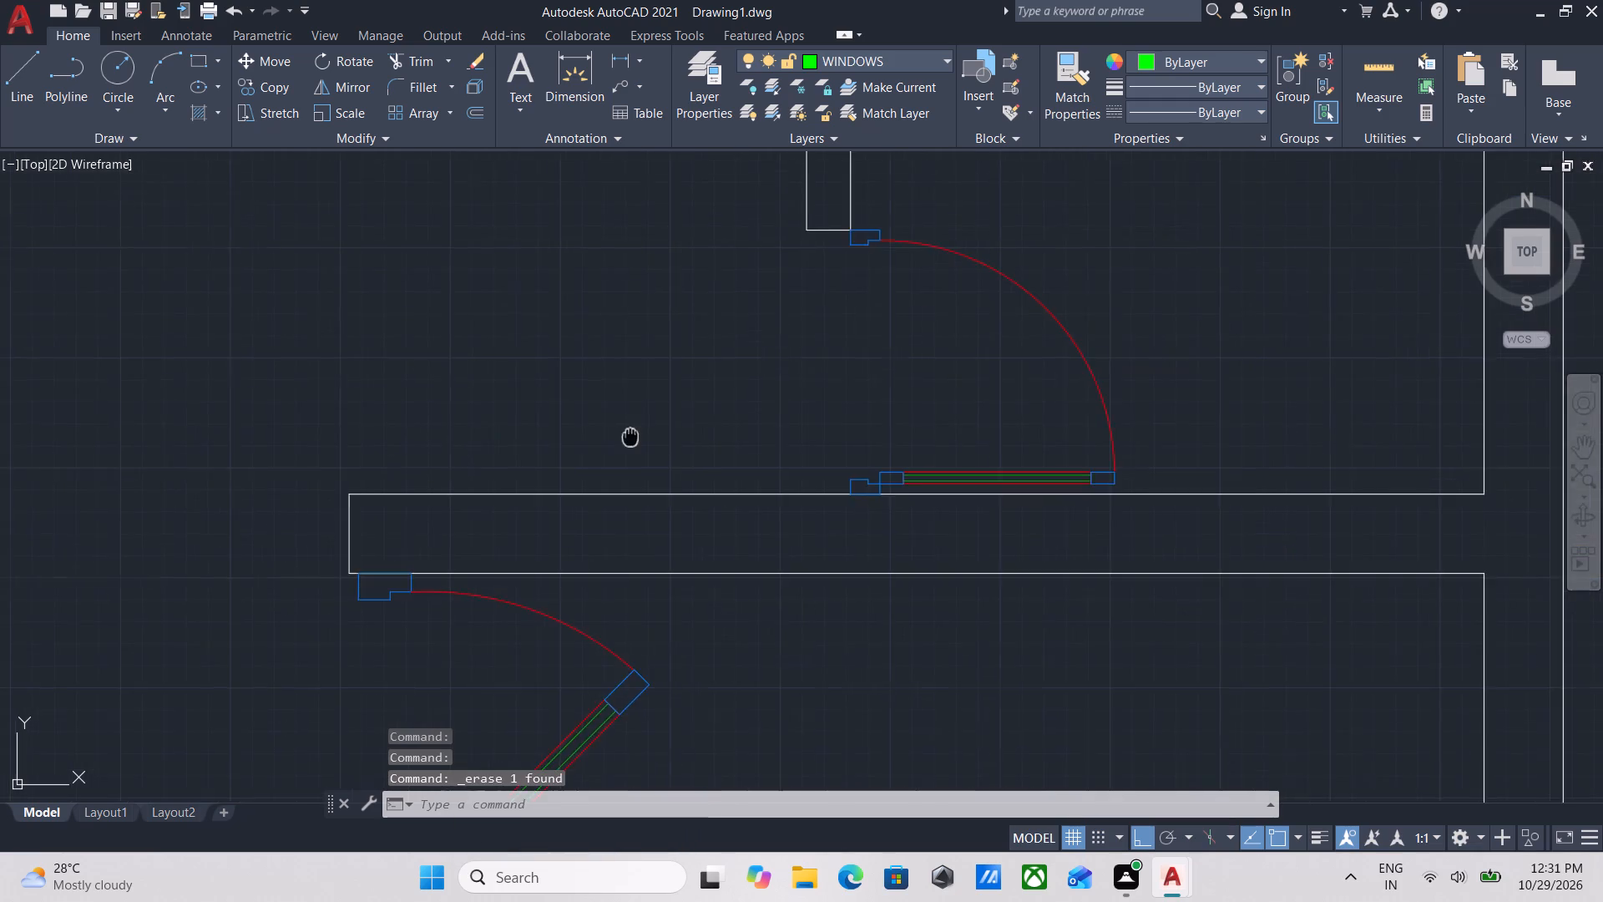
{"action": "middle_click_drag", "start_coordinate": [589, 463], "coordinate": [520, 494]}
{"action": "left_click", "coordinate": [919, 293]}
{"action": "left_click", "coordinate": [846, 319]}
{"action": "left_click_drag", "start_coordinate": [874, 321], "coordinate": [862, 335]}
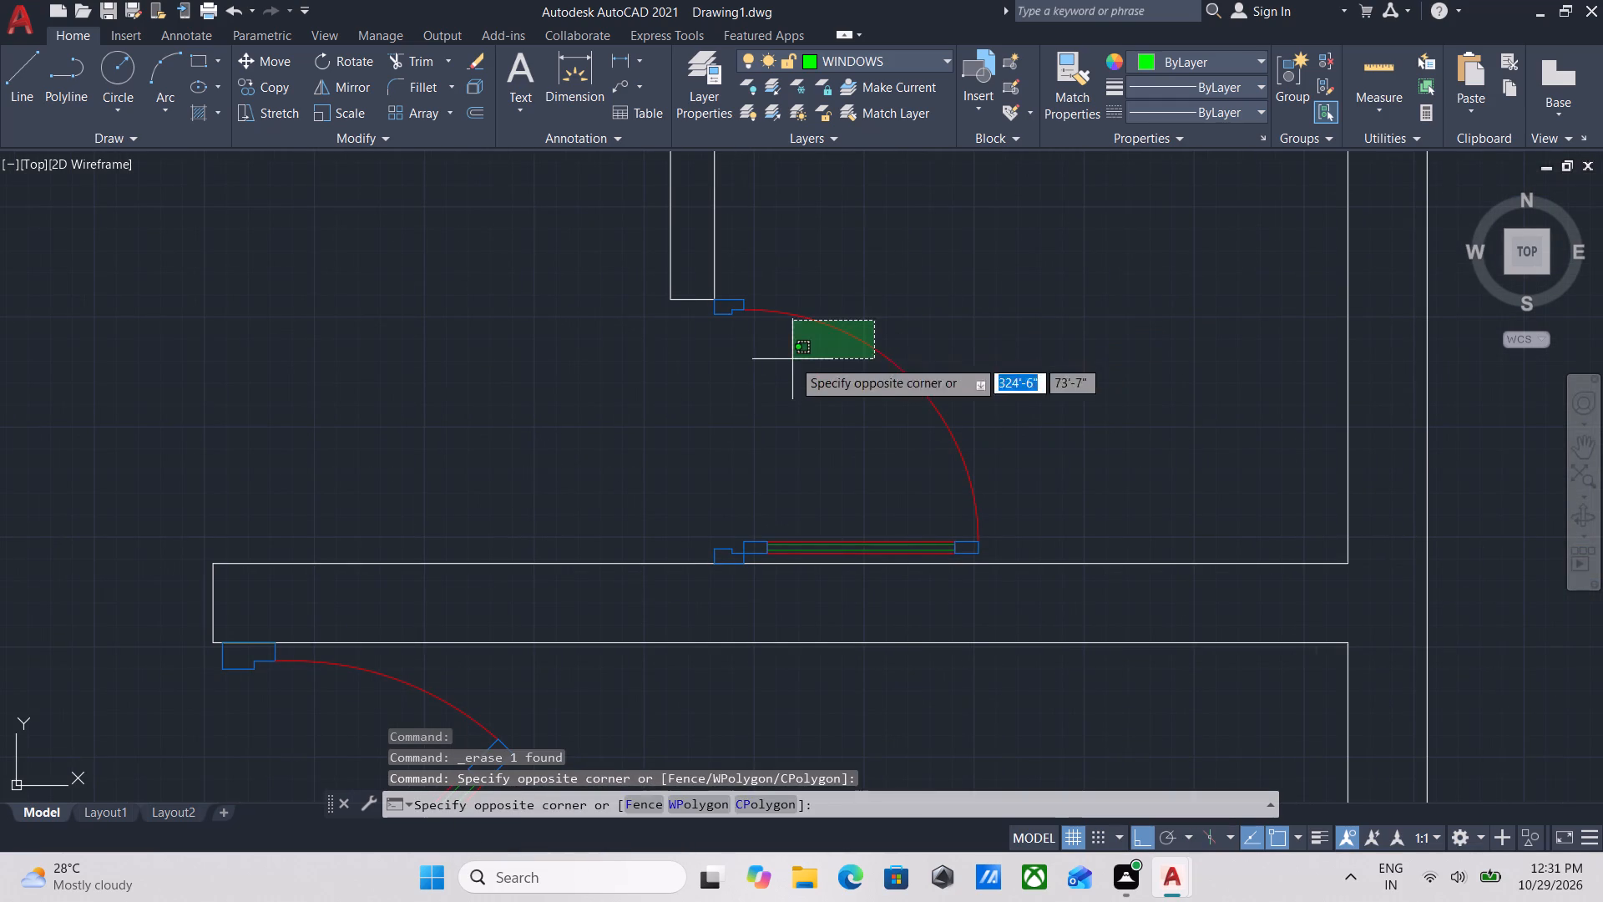
{"action": "left_click", "coordinate": [741, 375]}
{"action": "key", "text": "m"}
{"action": "key", "text": "Return"}
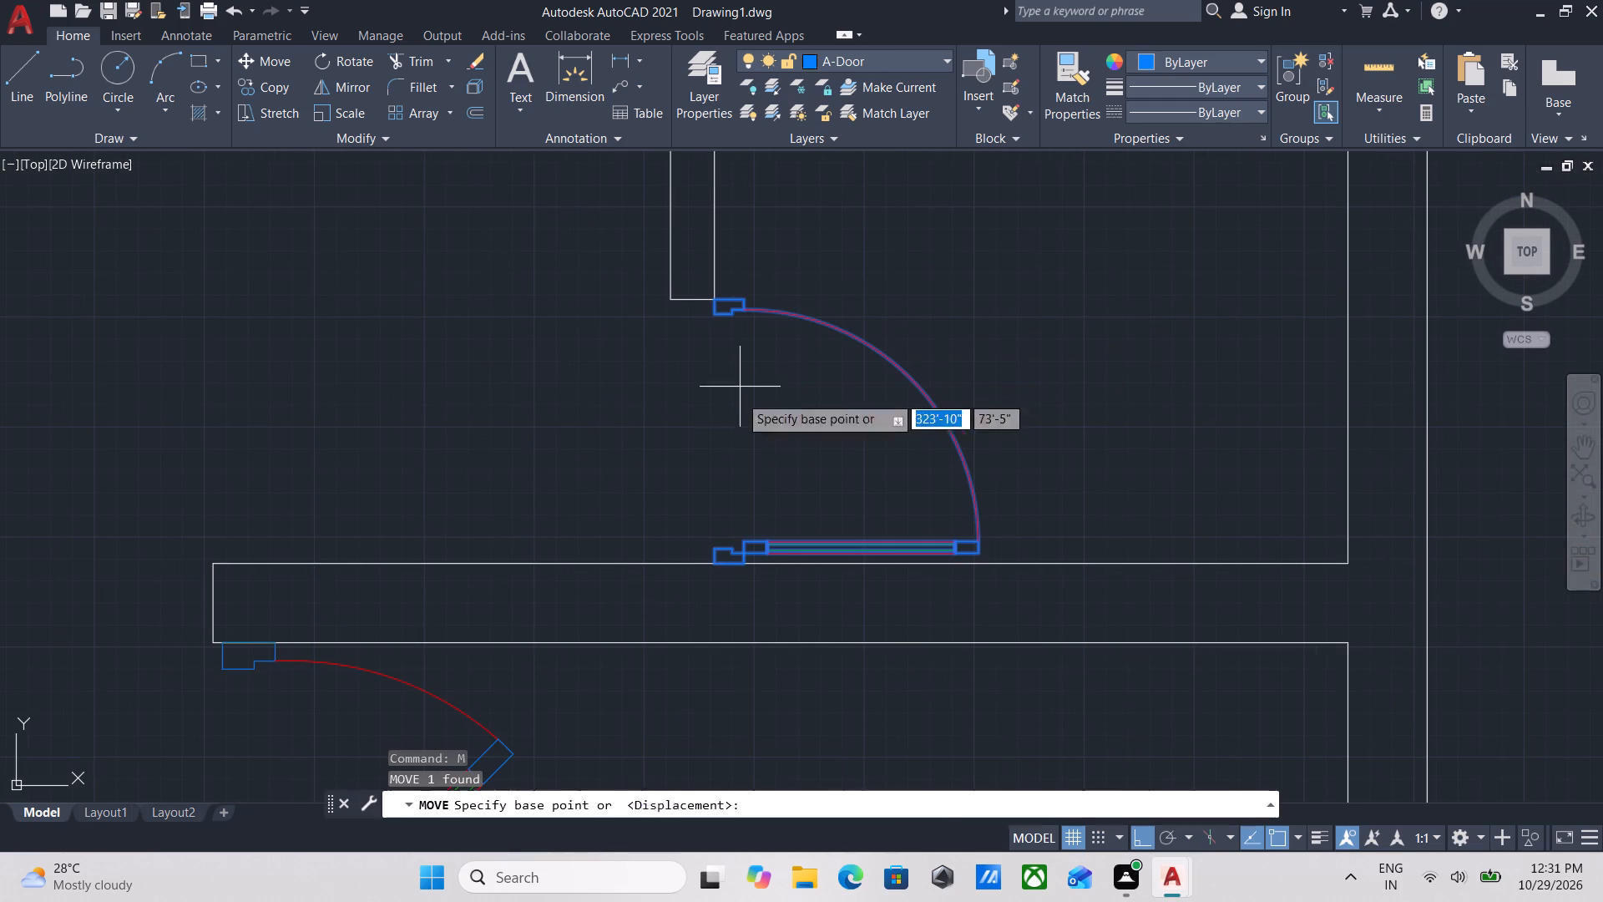
{"action": "scroll", "coordinate": [721, 585], "scroll_direction": "up", "scroll_amount": 1}
{"action": "left_click", "coordinate": [710, 550]}
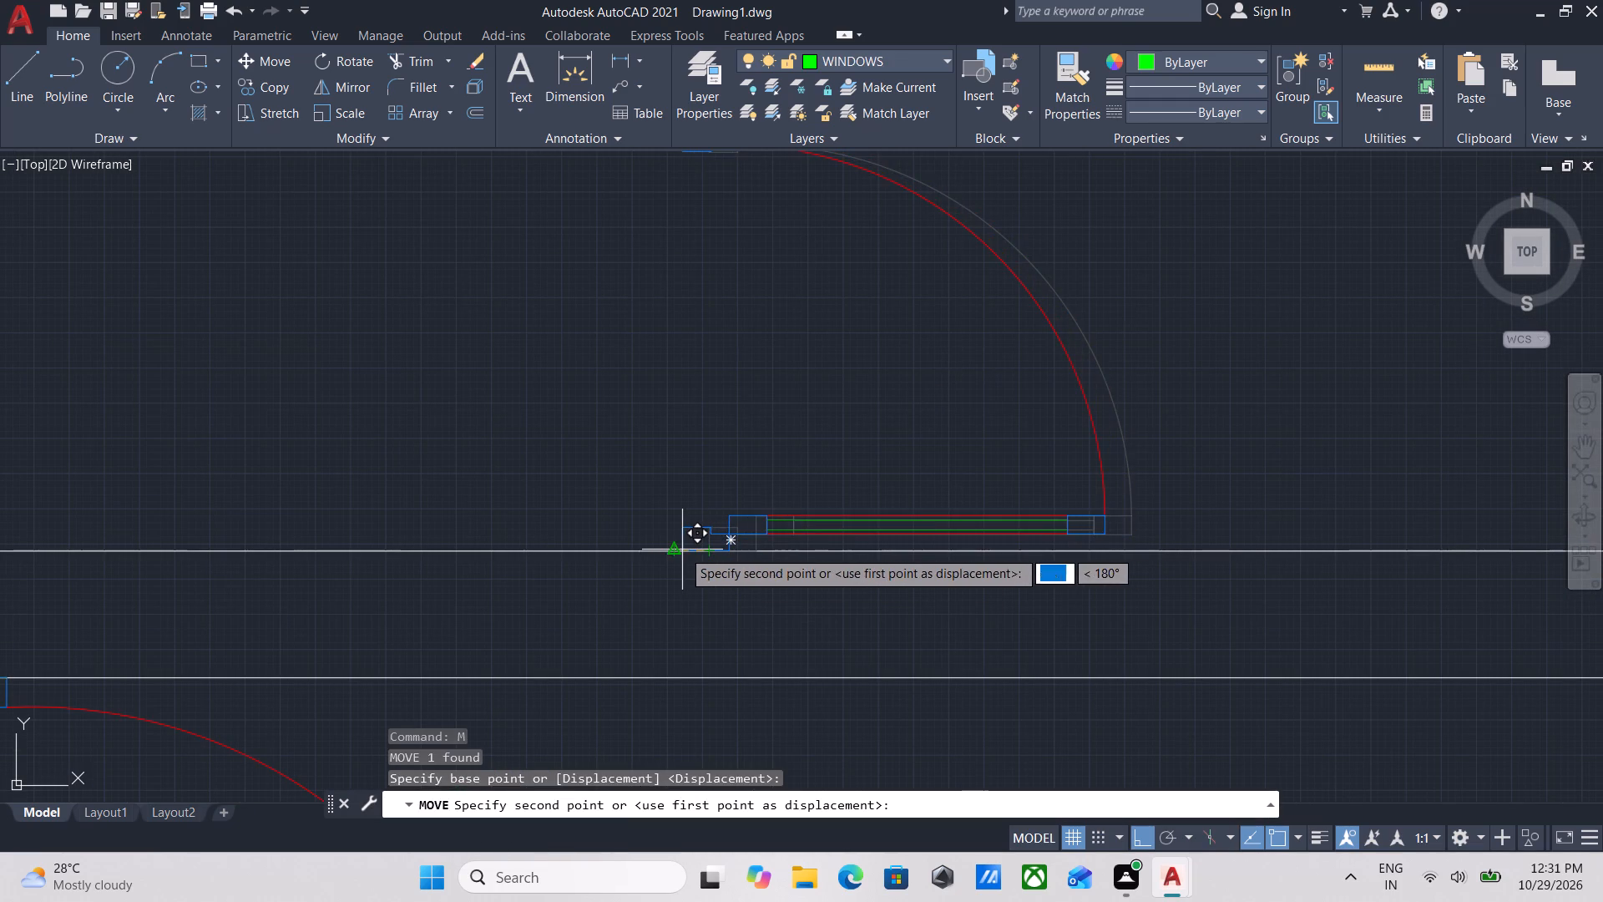
{"action": "left_click", "coordinate": [682, 550]}
Trim away the south and west wall lines of the small enclosure west of the partition, including the leftover short end segment.
{"action": "scroll", "coordinate": [754, 388], "scroll_direction": "down", "scroll_amount": 2}
{"action": "middle_click_drag", "start_coordinate": [754, 388], "coordinate": [844, 465]}
{"action": "middle_click_drag", "start_coordinate": [752, 396], "coordinate": [866, 456]}
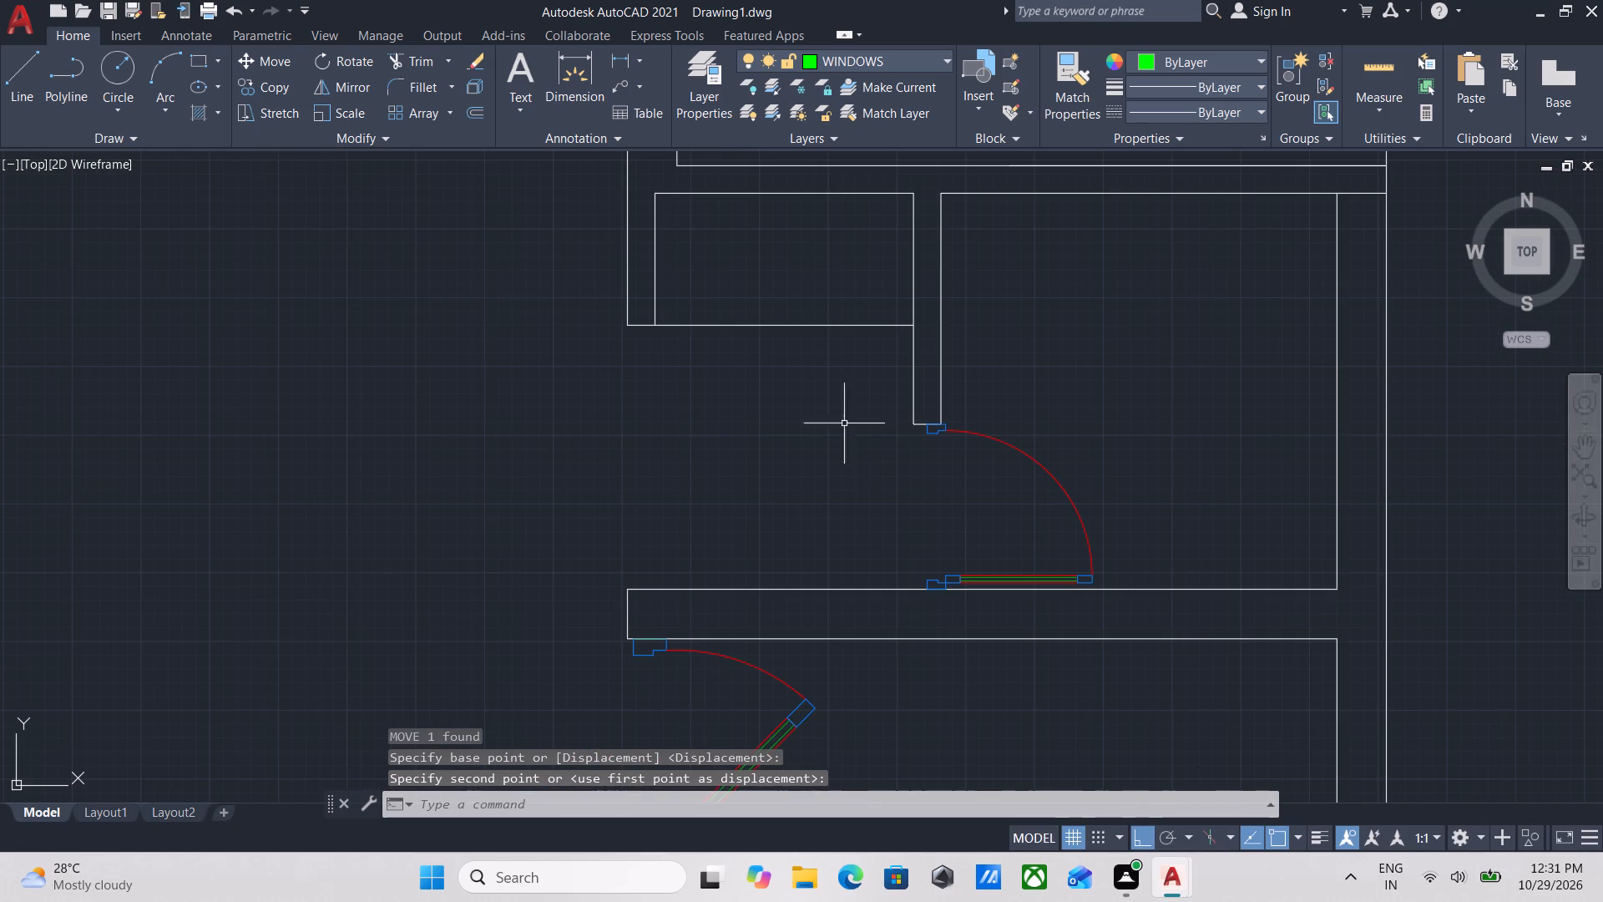
{"action": "scroll", "coordinate": [792, 350], "scroll_direction": "down", "scroll_amount": 2}
{"action": "middle_click_drag", "start_coordinate": [792, 350], "coordinate": [836, 457]}
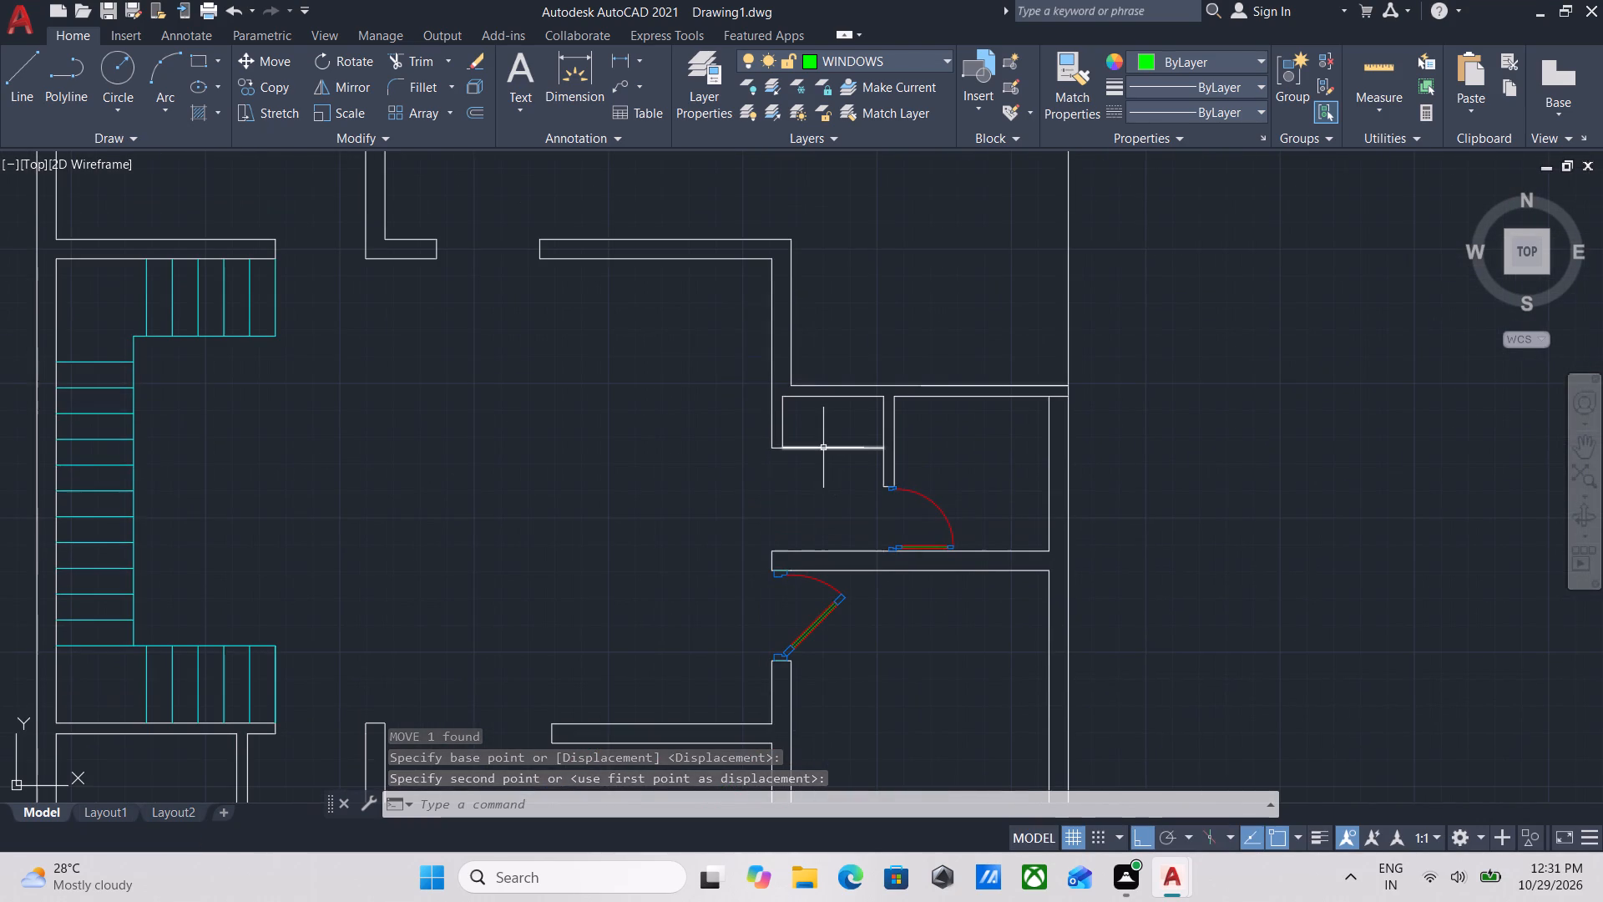
{"action": "key", "text": "Escape"}
{"action": "scroll", "coordinate": [824, 455], "scroll_direction": "up", "scroll_amount": 2}
{"action": "middle_click", "coordinate": [824, 455]}
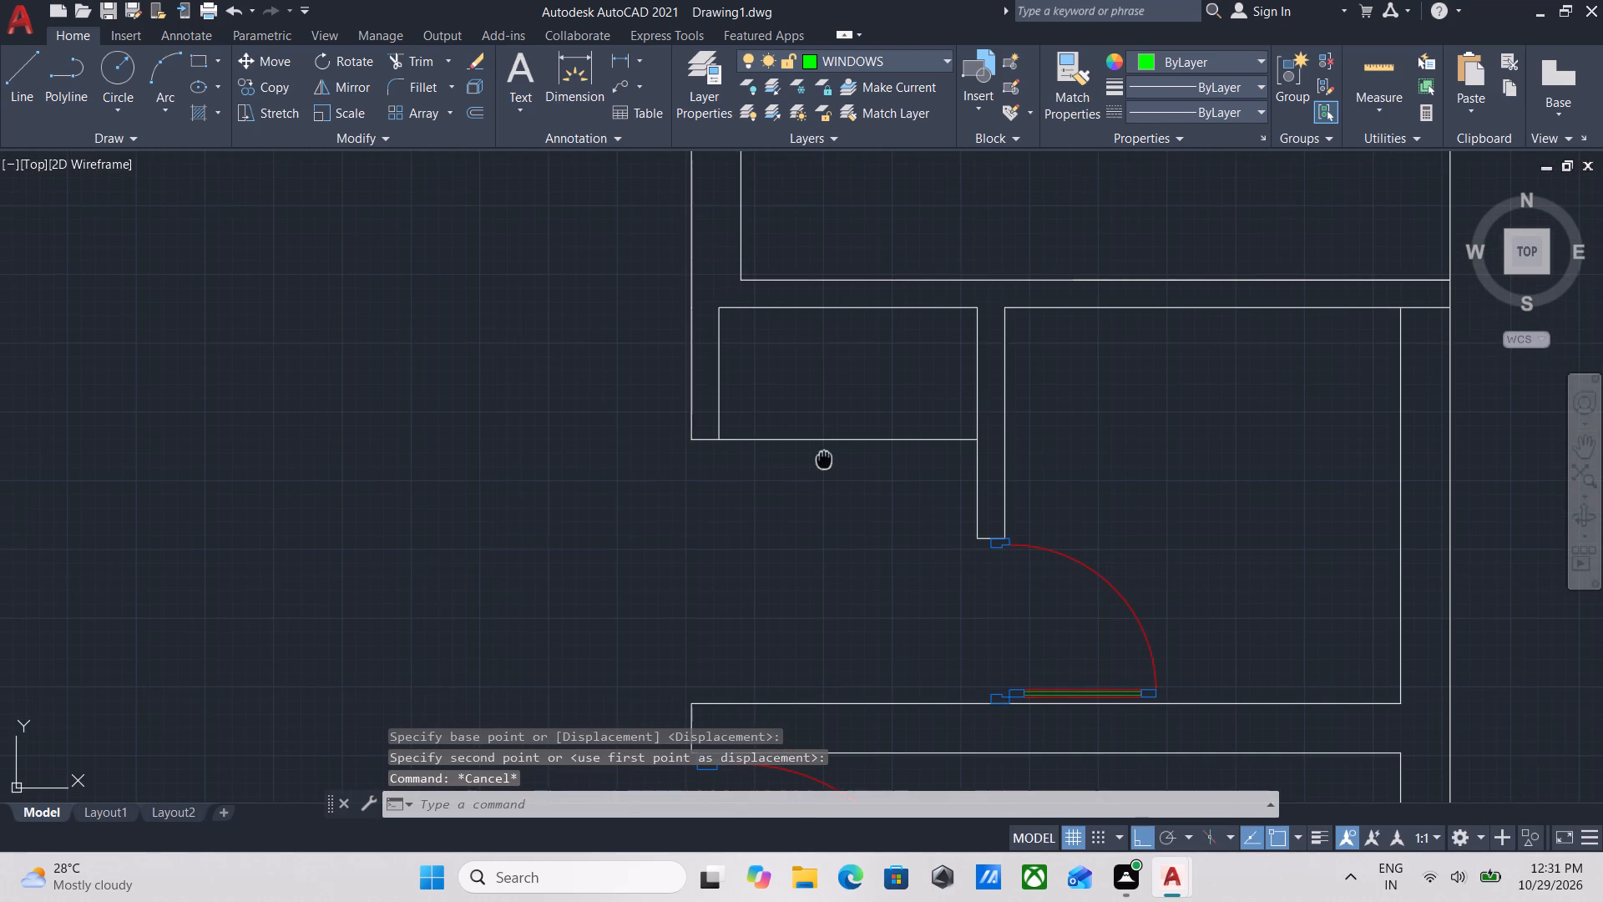
{"action": "type", "text": "TR"}
{"action": "key", "text": "Return"}
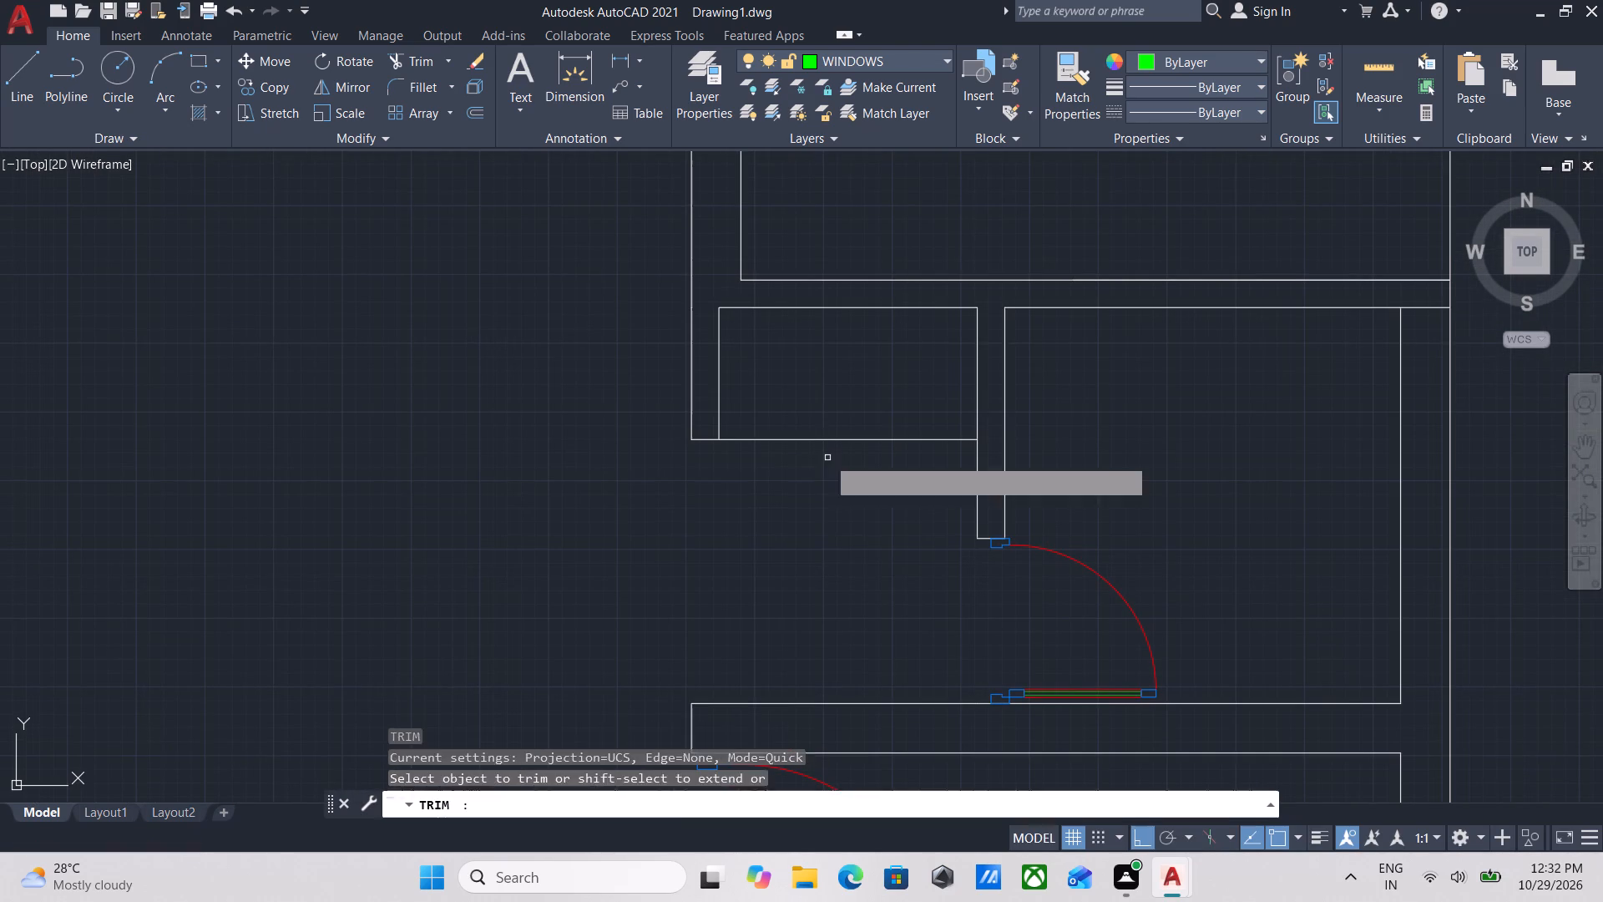
{"action": "left_click", "coordinate": [827, 458]}
{"action": "left_click", "coordinate": [818, 399]}
{"action": "left_click", "coordinate": [813, 395]}
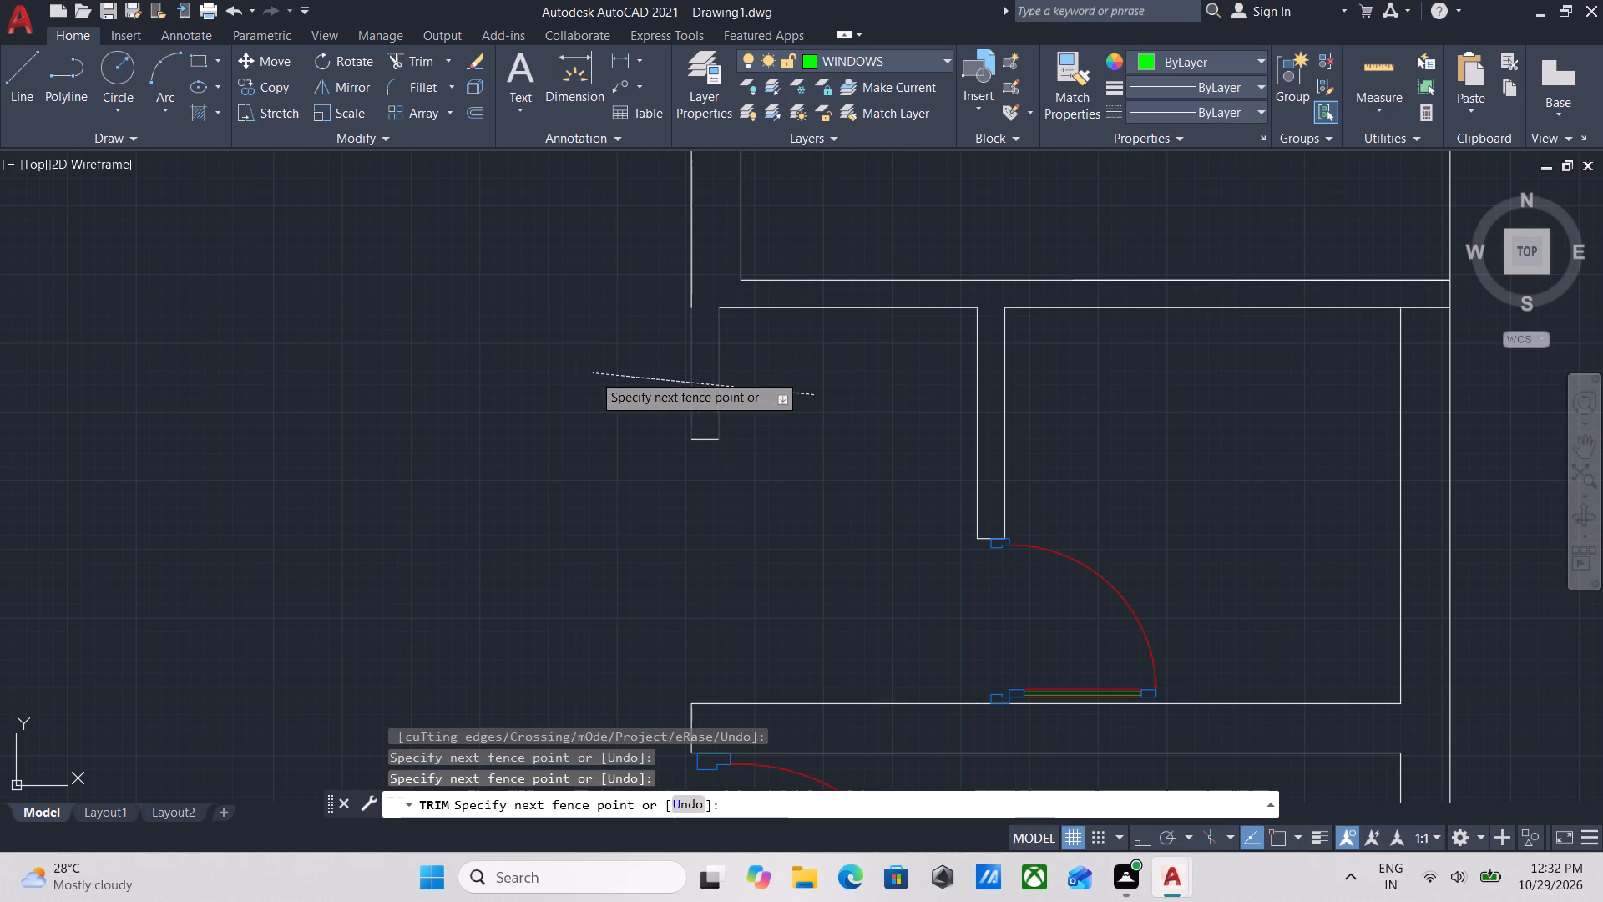
{"action": "left_click", "coordinate": [593, 373]}
{"action": "left_click", "coordinate": [733, 504]}
{"action": "left_click", "coordinate": [671, 411]}
{"action": "key", "text": "Escape"}
{"action": "middle_click_drag", "start_coordinate": [710, 387], "coordinate": [742, 432]}
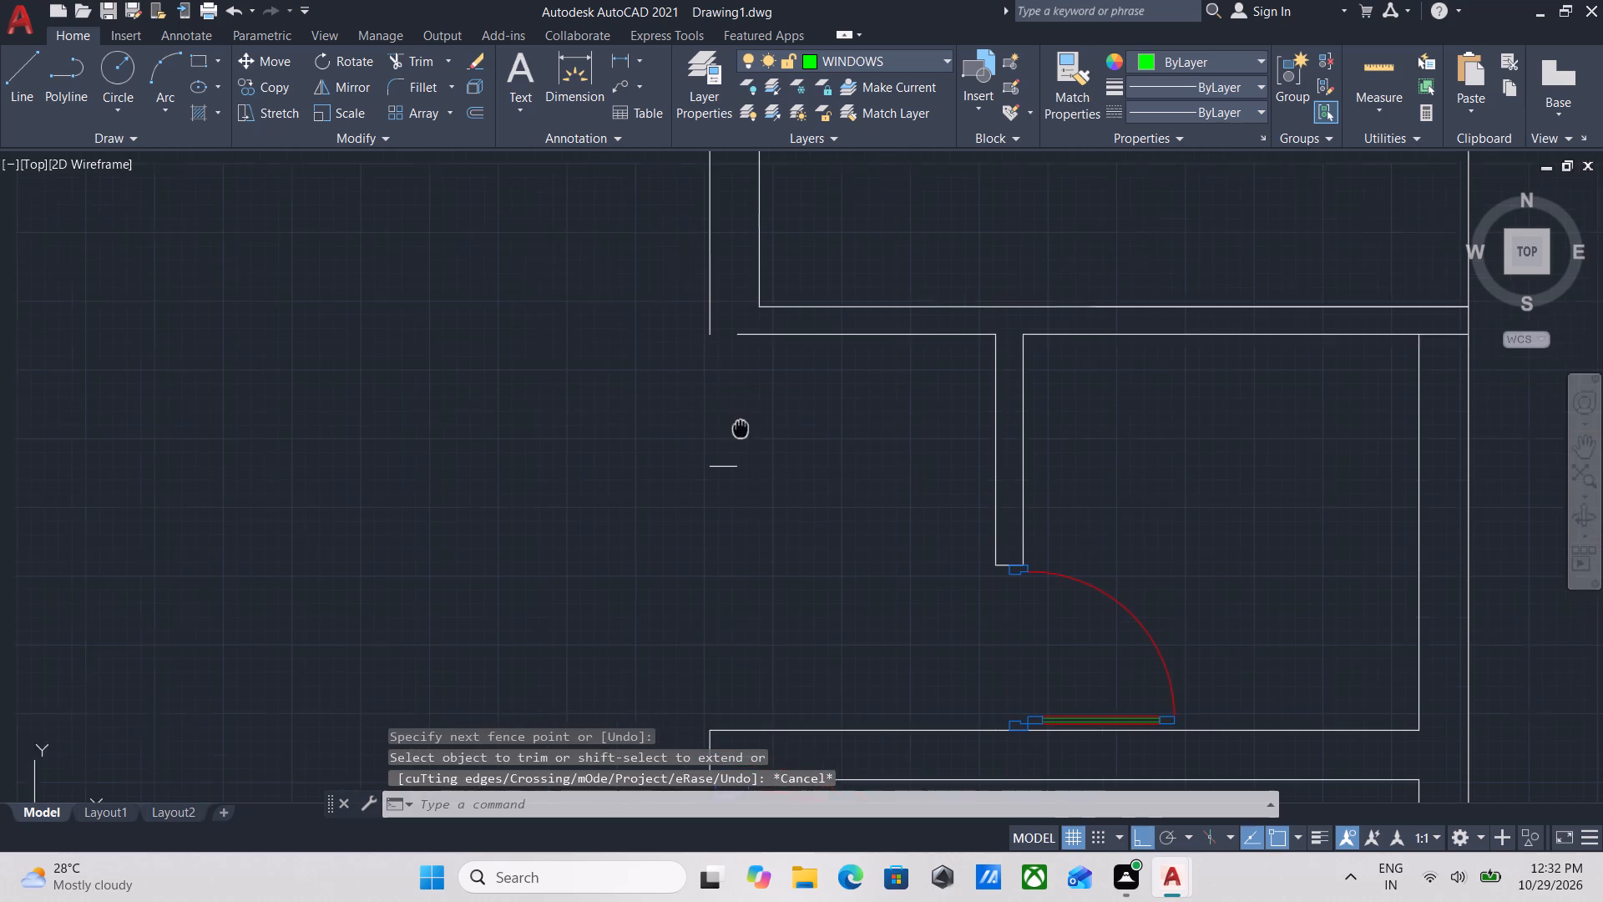
{"action": "middle_click_drag", "start_coordinate": [742, 432], "coordinate": [742, 433]}
{"action": "key", "text": "Escape"}
{"action": "type", "text": "TR"}
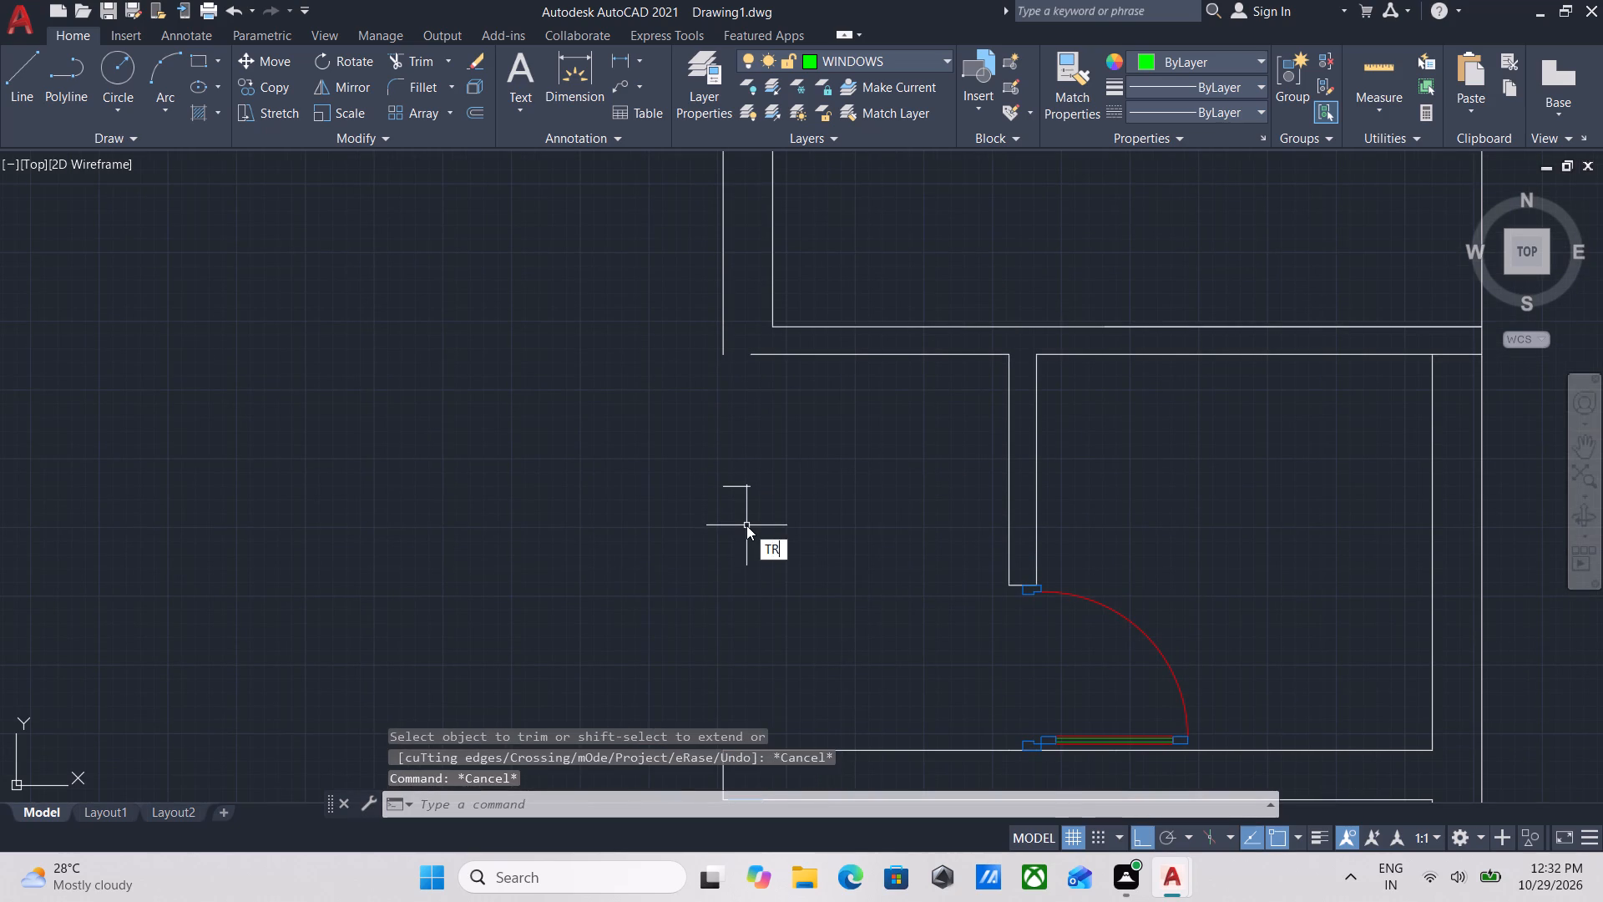
{"action": "key", "text": "Return"}
{"action": "left_click", "coordinate": [744, 527]}
{"action": "left_click", "coordinate": [735, 429]}
{"action": "key", "text": "Escape"}
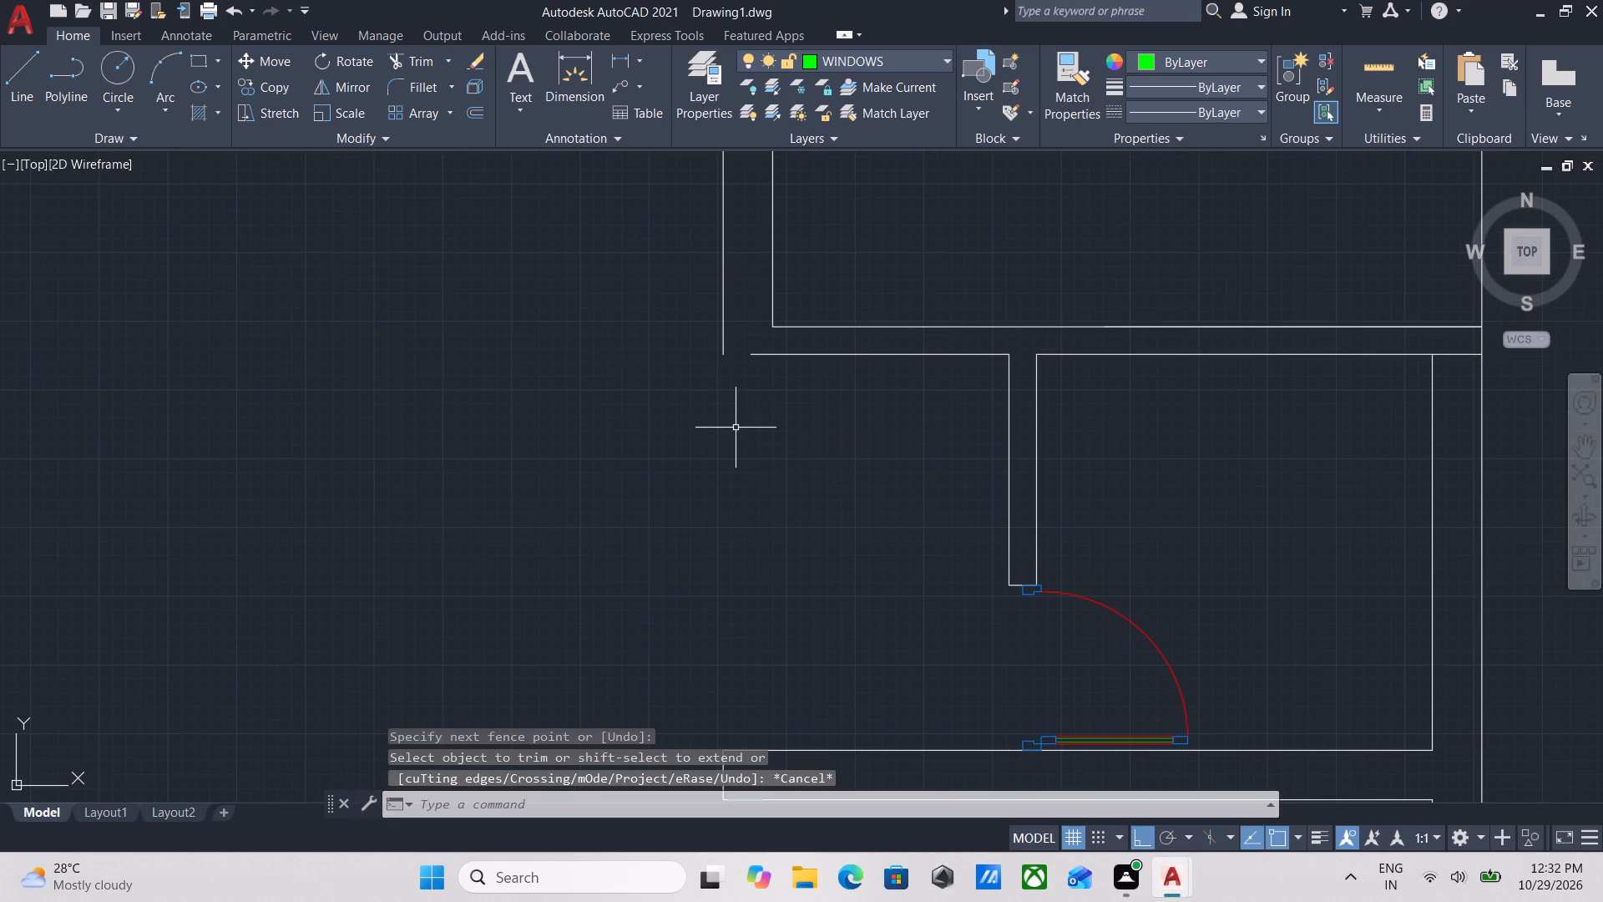
Extend the horizontal wall line above the trimmed enclosure west to meet the vertical wall line.
{"action": "type", "text": "EX"}
{"action": "key", "text": "Return"}
{"action": "left_click", "coordinate": [775, 356]}
{"action": "key", "text": "Escape"}
Examine the door and window layout of the first plan against the second plan.
{"action": "scroll", "coordinate": [775, 357], "scroll_direction": "down", "scroll_amount": 3}
{"action": "middle_click_drag", "start_coordinate": [777, 443], "coordinate": [899, 433]}
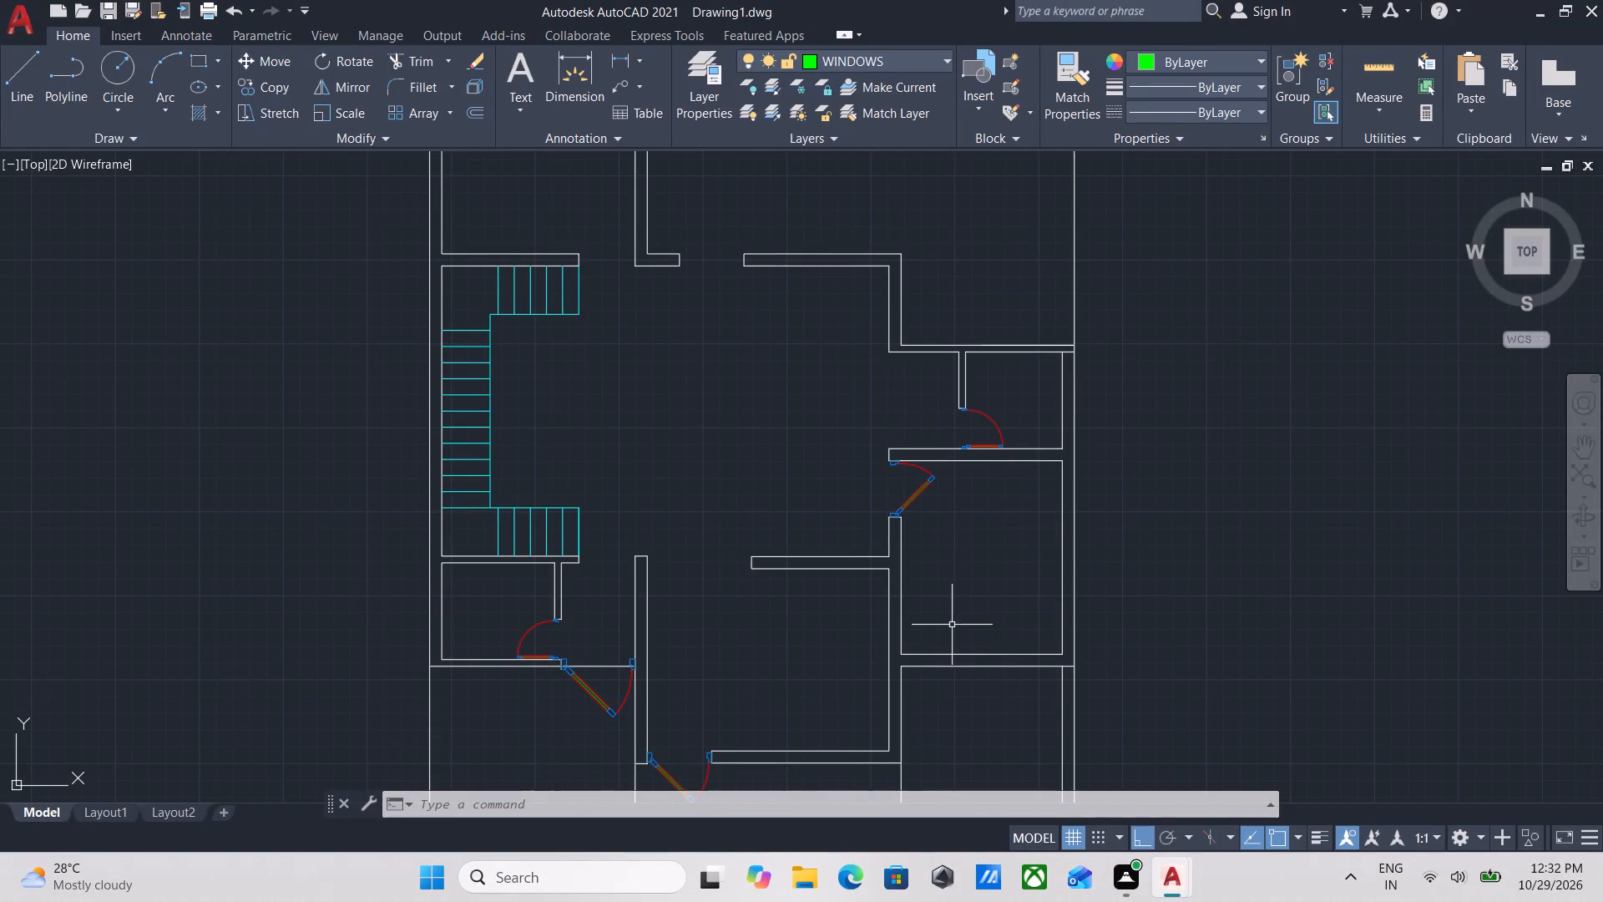
{"action": "scroll", "coordinate": [960, 667], "scroll_direction": "down", "scroll_amount": 1}
{"action": "middle_click_drag", "start_coordinate": [1003, 636], "coordinate": [1226, 454]}
{"action": "middle_click_drag", "start_coordinate": [882, 566], "coordinate": [952, 511]}
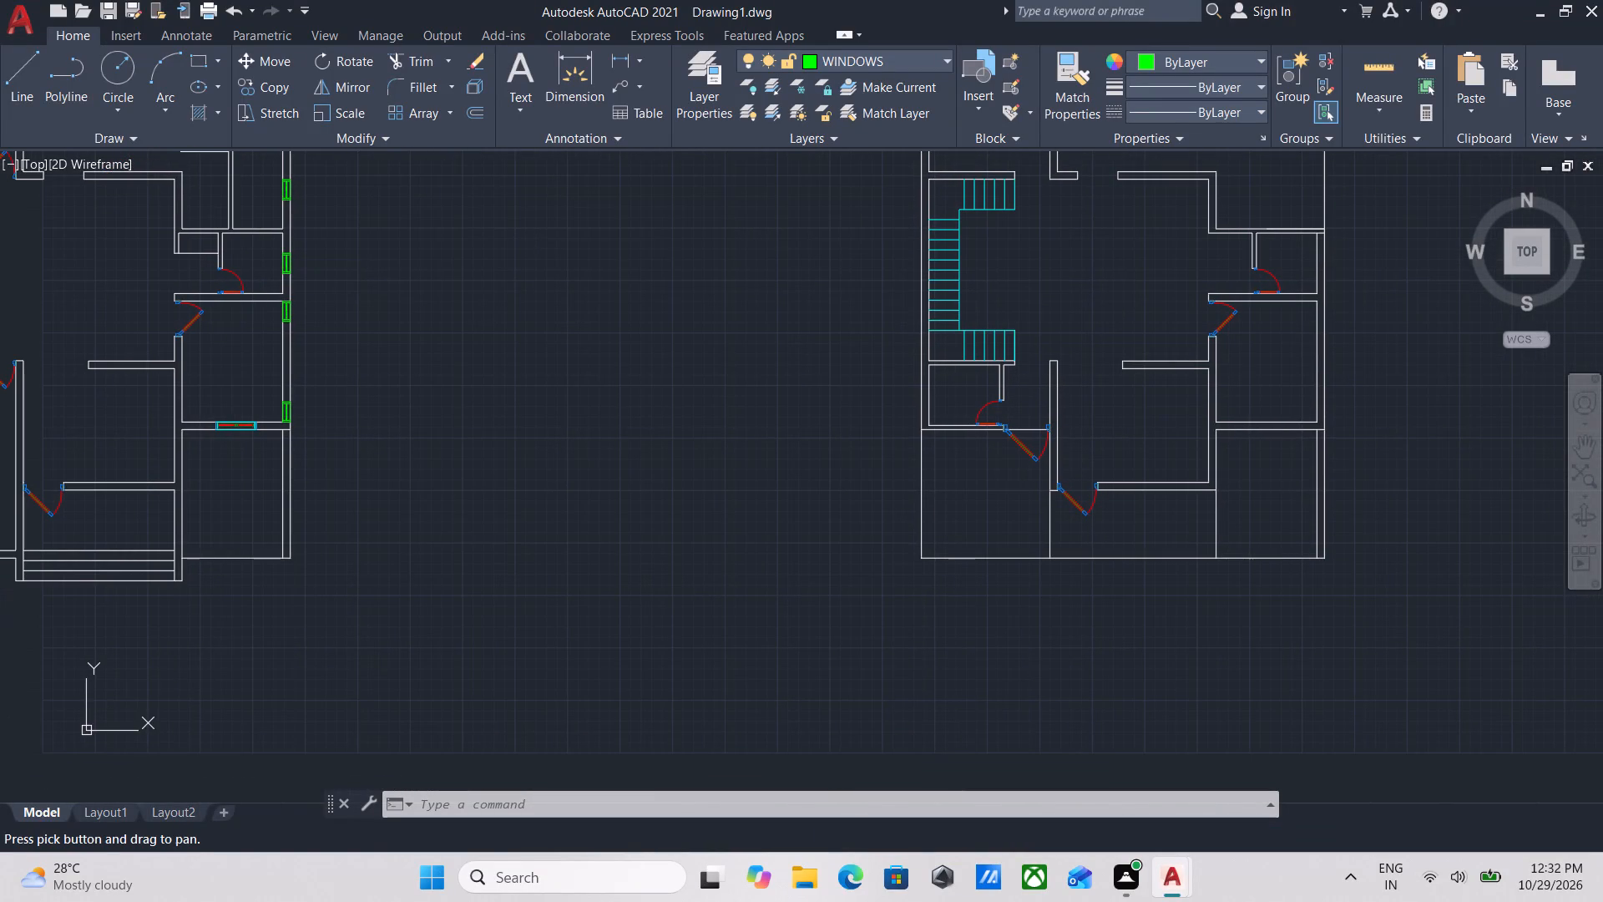
{"action": "scroll", "coordinate": [952, 509], "scroll_direction": "down", "scroll_amount": 2}
{"action": "middle_click_drag", "start_coordinate": [972, 489], "coordinate": [1110, 503]}
{"action": "scroll", "coordinate": [911, 398], "scroll_direction": "up", "scroll_amount": 3}
{"action": "middle_click_drag", "start_coordinate": [884, 394], "coordinate": [1155, 350]}
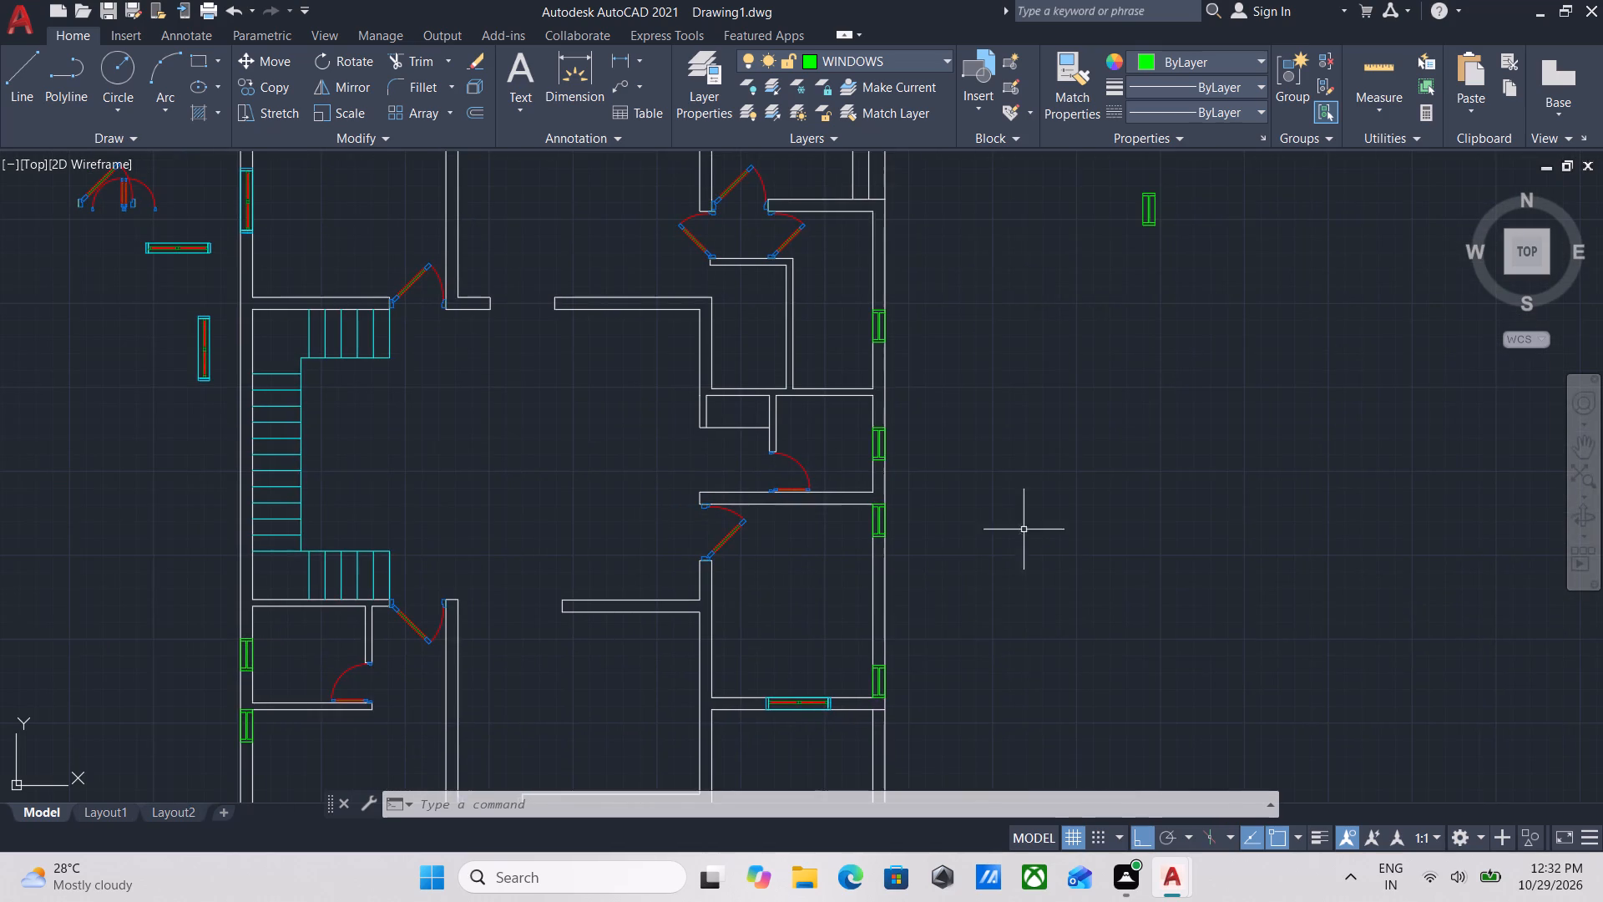
Copy the small window at the west end of the first plan's north wall twice into the second plan's wall east of its southernmost door, with Ortho off.
{"action": "middle_click_drag", "start_coordinate": [882, 612], "coordinate": [1102, 589]}
{"action": "scroll", "coordinate": [1101, 589], "scroll_direction": "down", "scroll_amount": 2}
{"action": "middle_click_drag", "start_coordinate": [1100, 590], "coordinate": [1109, 622]}
{"action": "scroll", "coordinate": [892, 455], "scroll_direction": "up", "scroll_amount": 3}
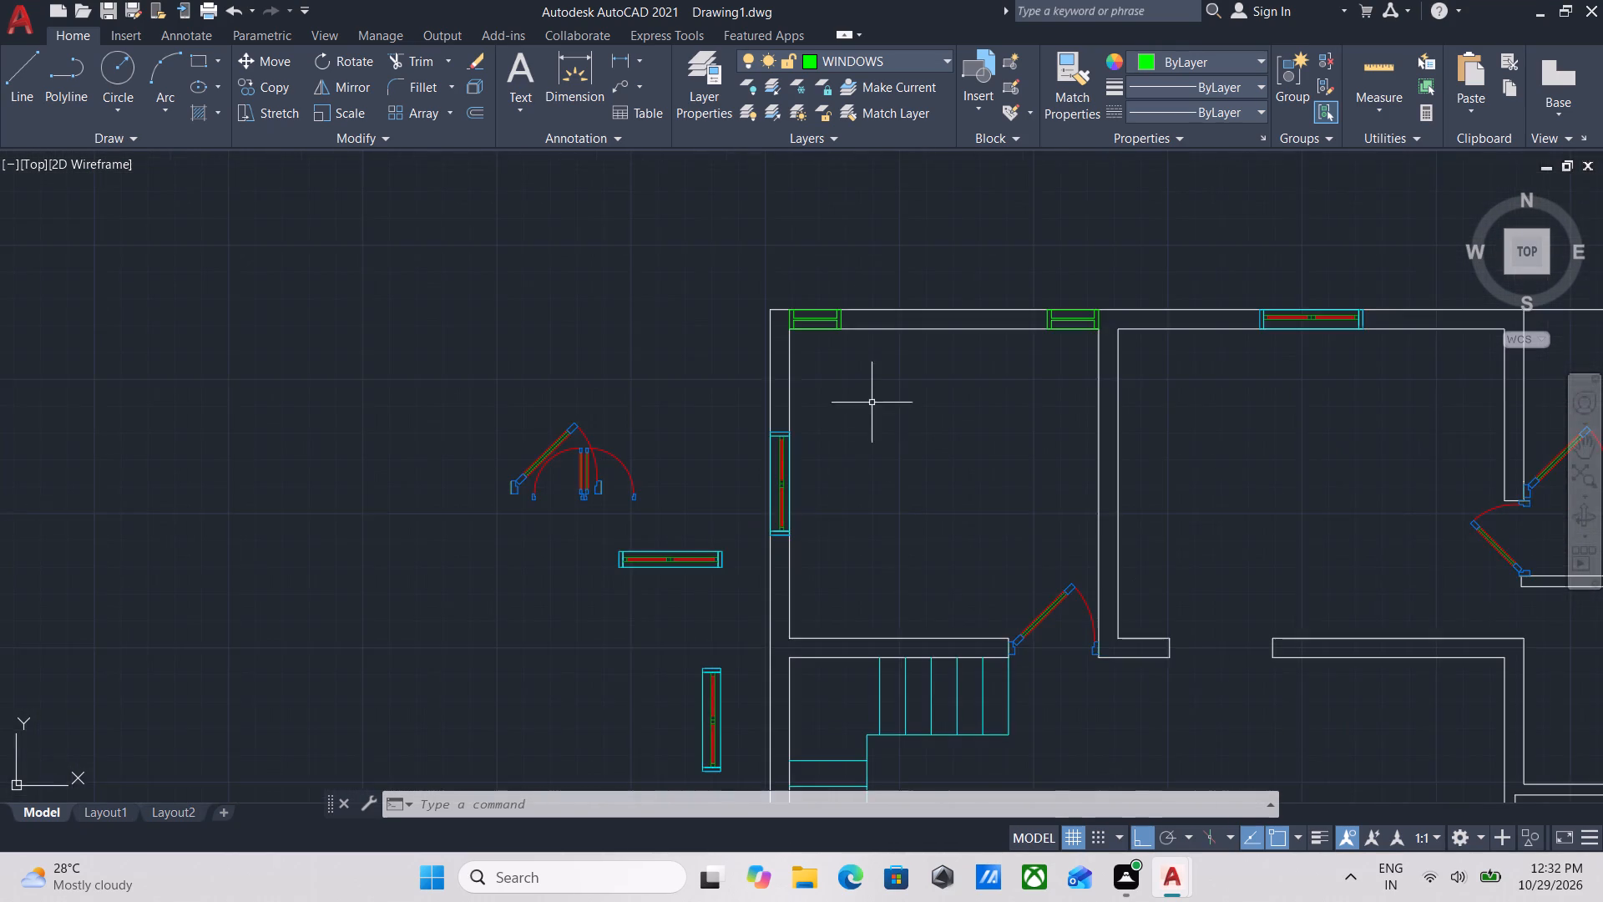
{"action": "middle_click_drag", "start_coordinate": [874, 369], "coordinate": [867, 493]}
{"action": "scroll", "coordinate": [830, 447], "scroll_direction": "up", "scroll_amount": 1}
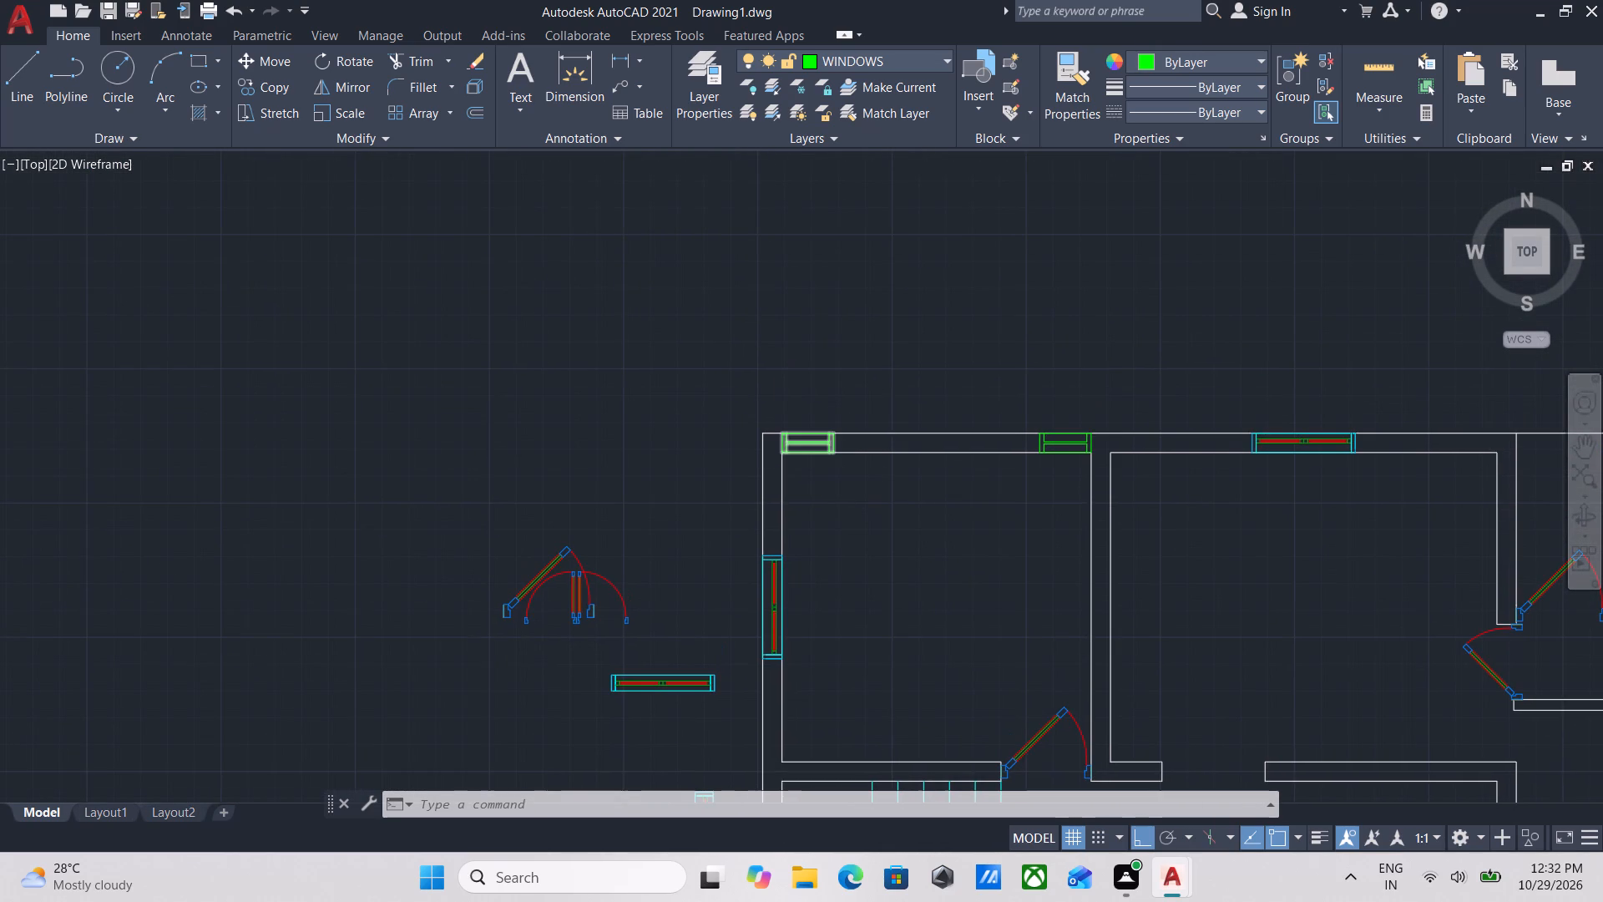
{"action": "scroll", "coordinate": [830, 447], "scroll_direction": "up", "scroll_amount": 4}
{"action": "left_click", "coordinate": [990, 435]}
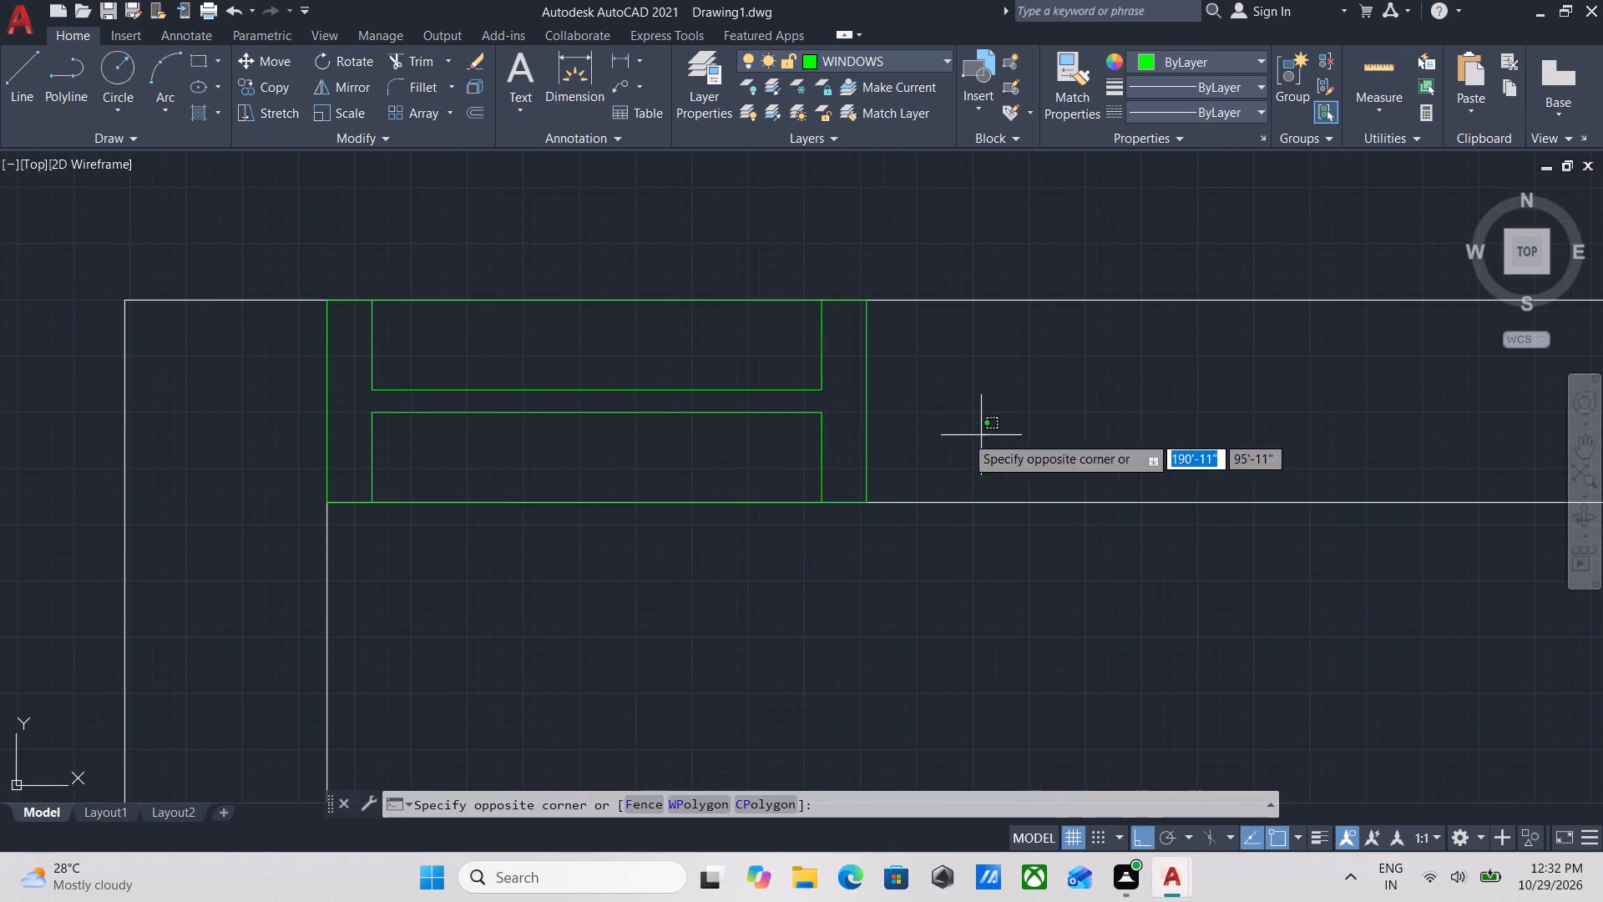
{"action": "left_click", "coordinate": [746, 394]}
{"action": "type", "text": "CO"}
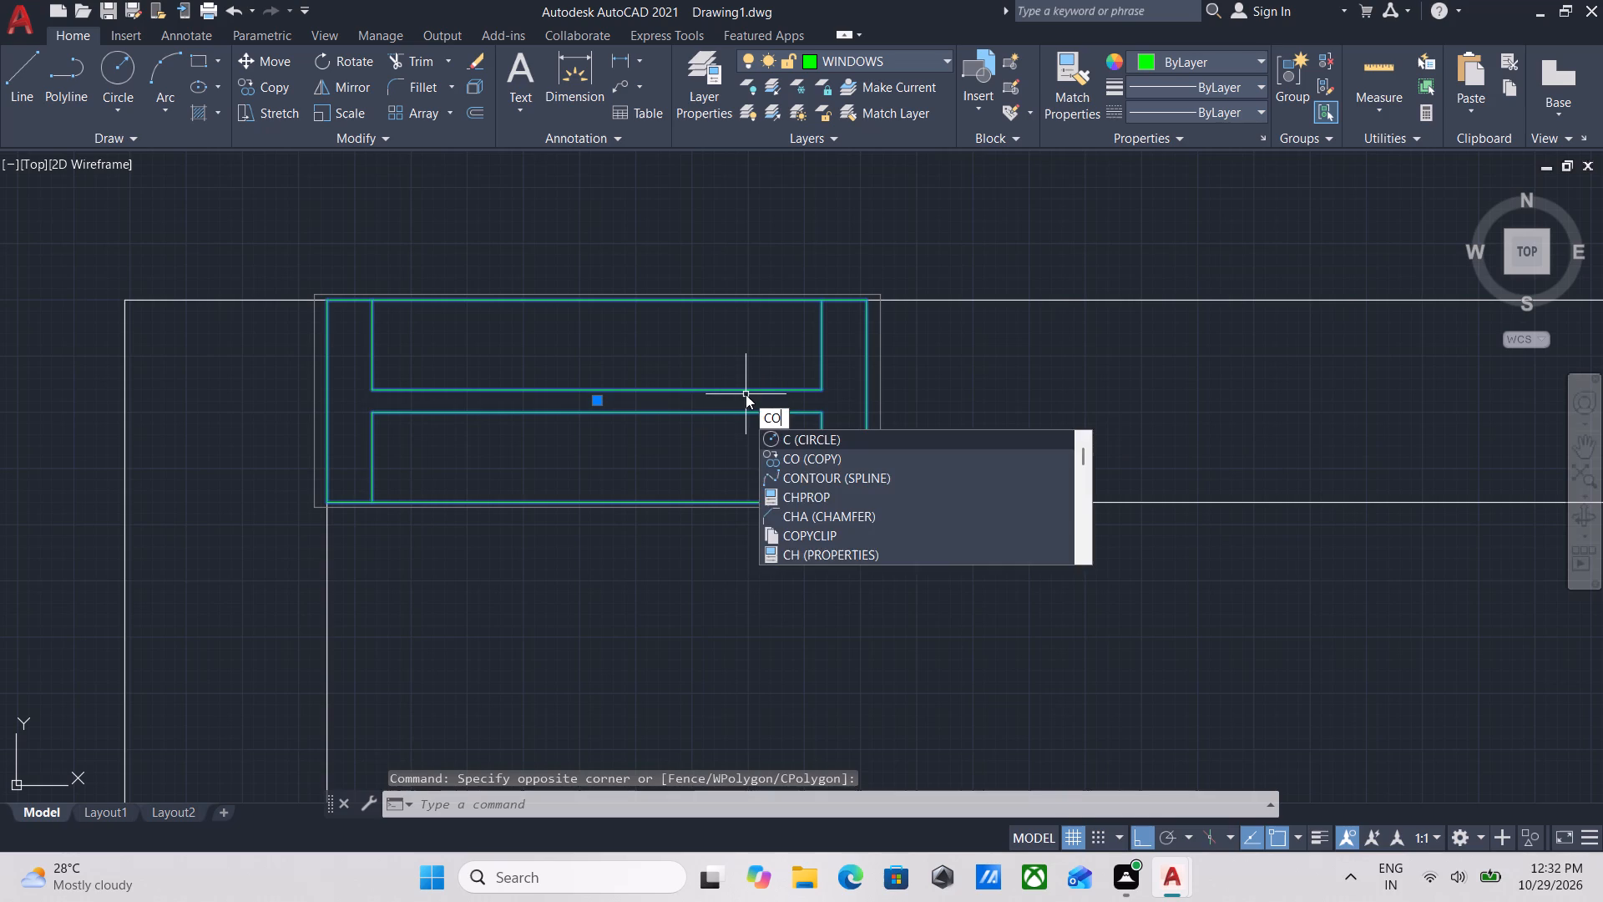
{"action": "key", "text": "Return"}
{"action": "left_click", "coordinate": [865, 500]}
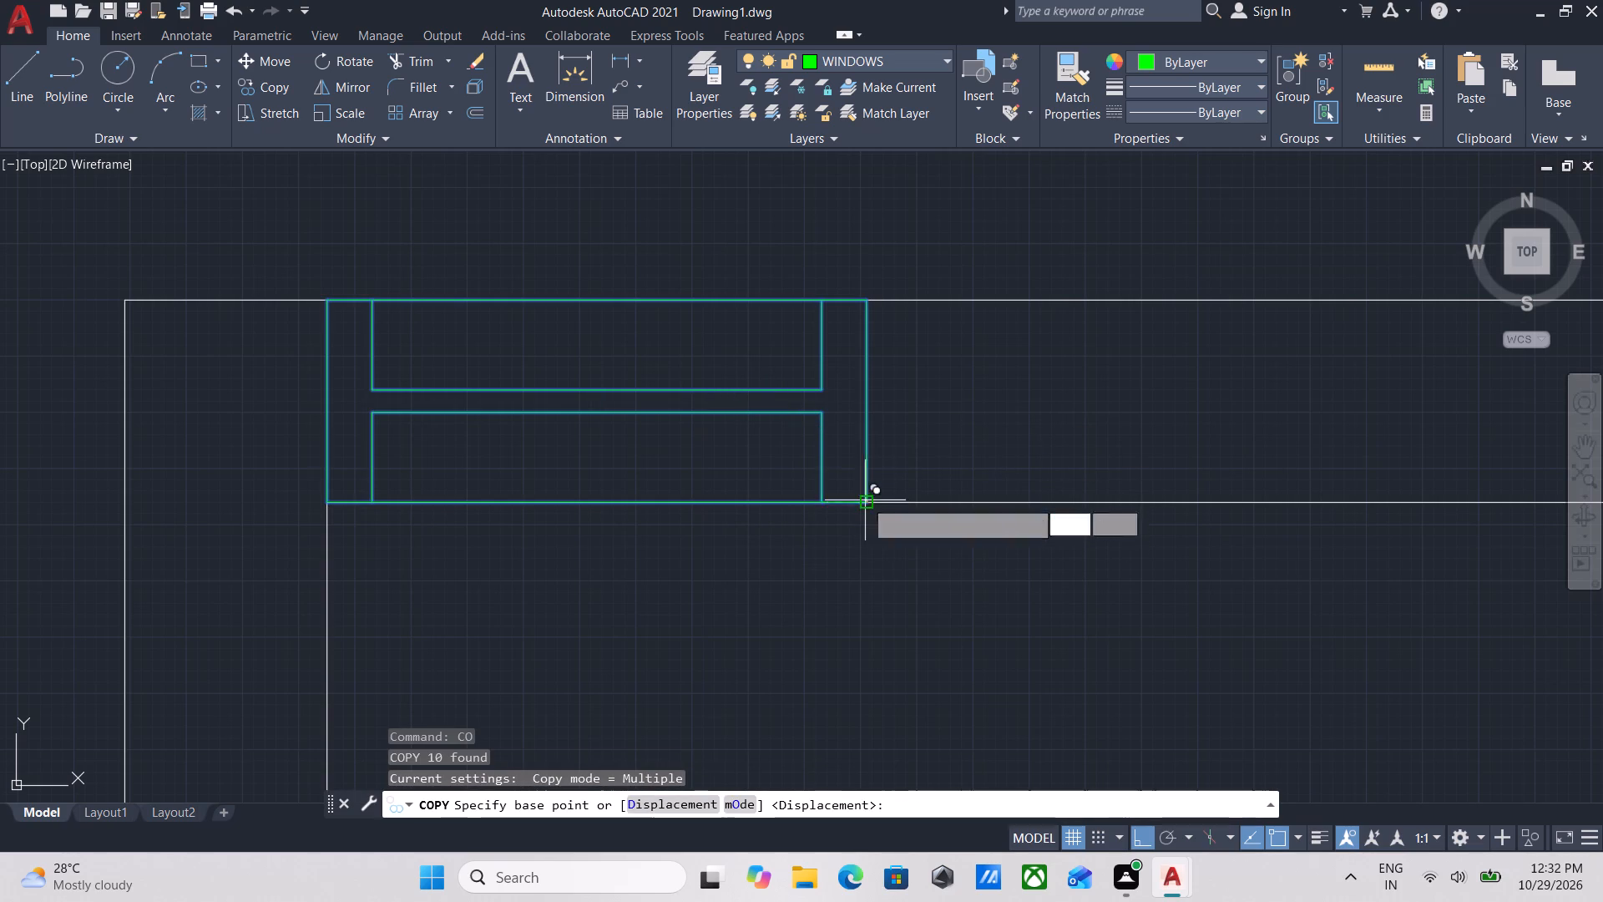
{"action": "scroll", "coordinate": [1315, 520], "scroll_direction": "down", "scroll_amount": 2}
{"action": "middle_click_drag", "start_coordinate": [1296, 517], "coordinate": [844, 429]}
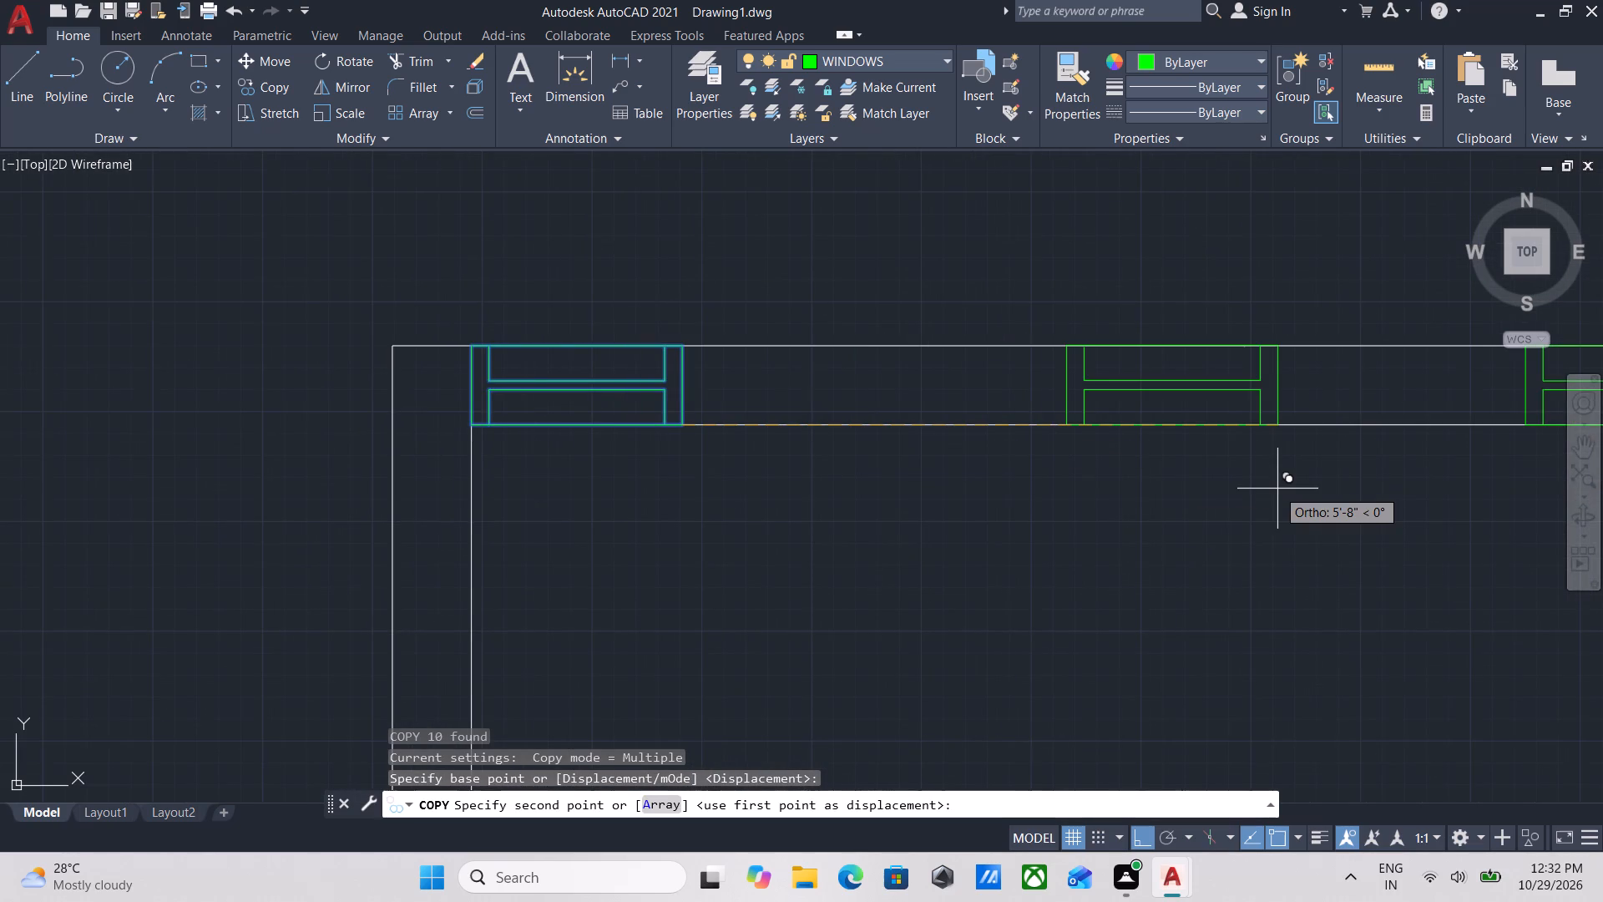
{"action": "key", "text": "F8"}
{"action": "scroll", "coordinate": [1321, 452], "scroll_direction": "down", "scroll_amount": 1}
{"action": "middle_click_drag", "start_coordinate": [1319, 452], "coordinate": [526, 344]}
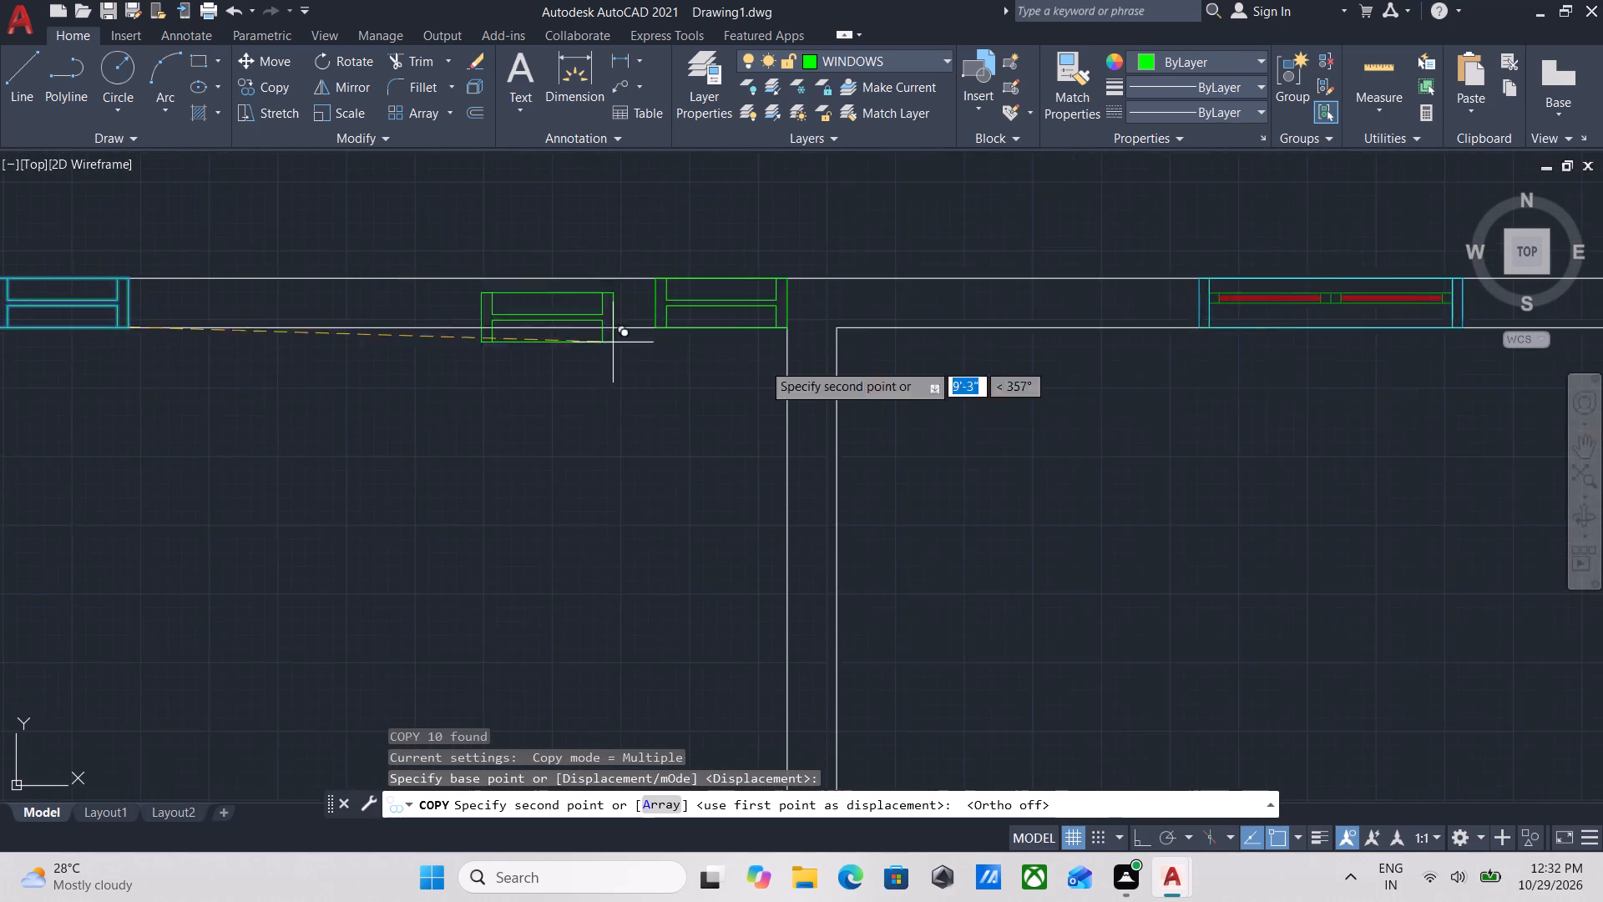
{"action": "scroll", "coordinate": [1013, 412], "scroll_direction": "down", "scroll_amount": 2}
{"action": "middle_click_drag", "start_coordinate": [1002, 410], "coordinate": [0, 145]}
{"action": "scroll", "coordinate": [769, 376], "scroll_direction": "down", "scroll_amount": 2}
{"action": "middle_click_drag", "start_coordinate": [772, 378], "coordinate": [426, 281]}
{"action": "scroll", "coordinate": [1216, 592], "scroll_direction": "up", "scroll_amount": 3}
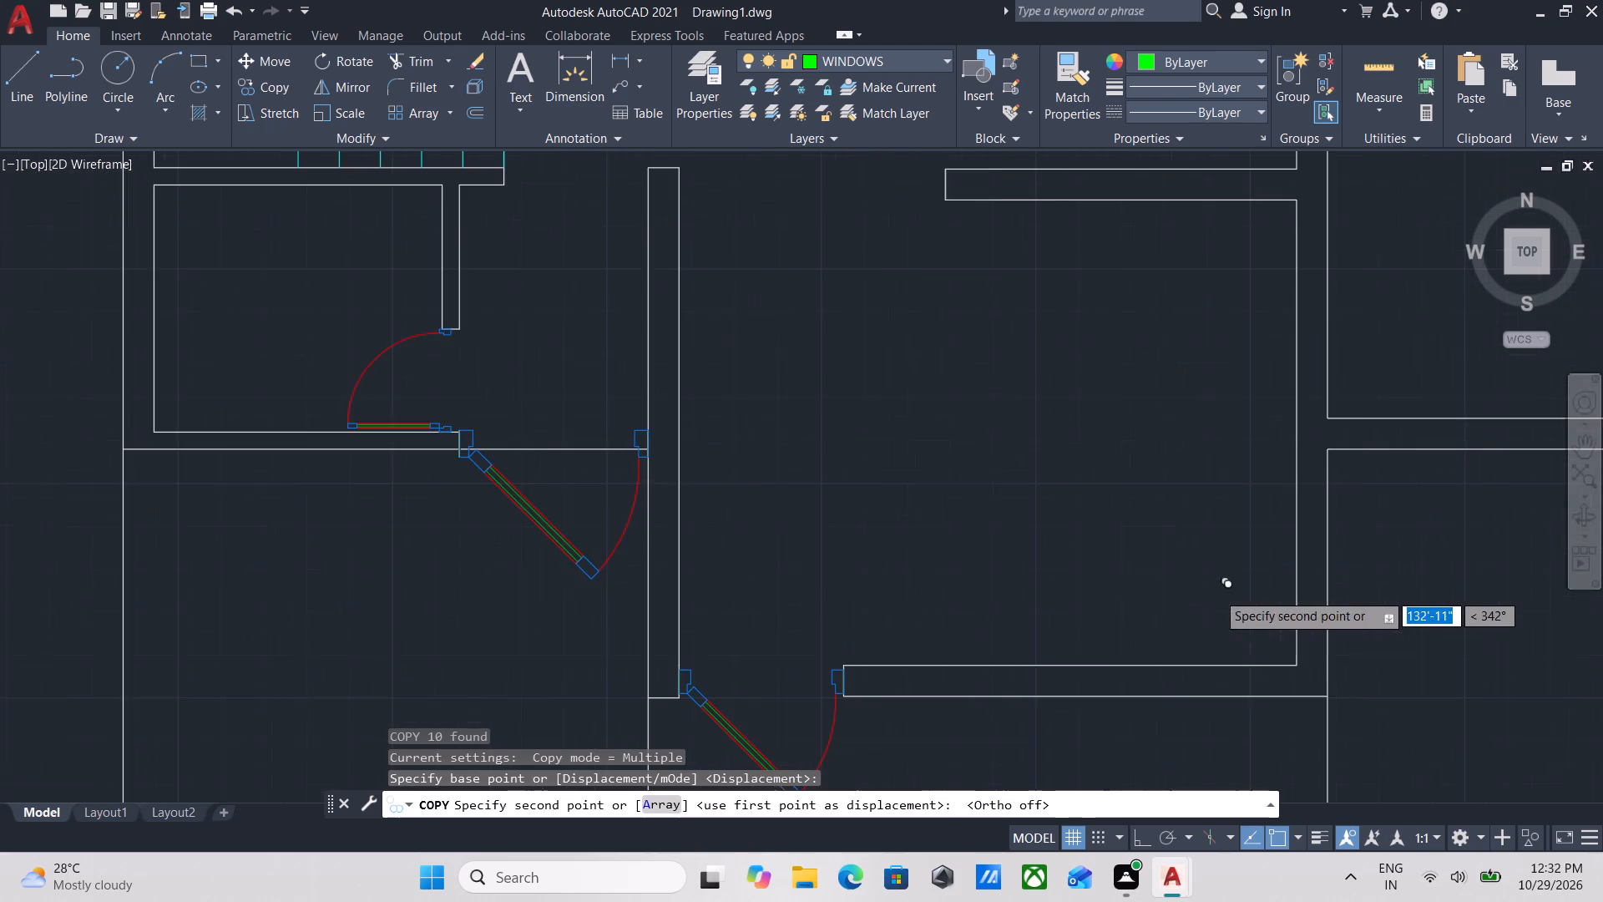
{"action": "middle_click_drag", "start_coordinate": [976, 676], "coordinate": [1095, 590]}
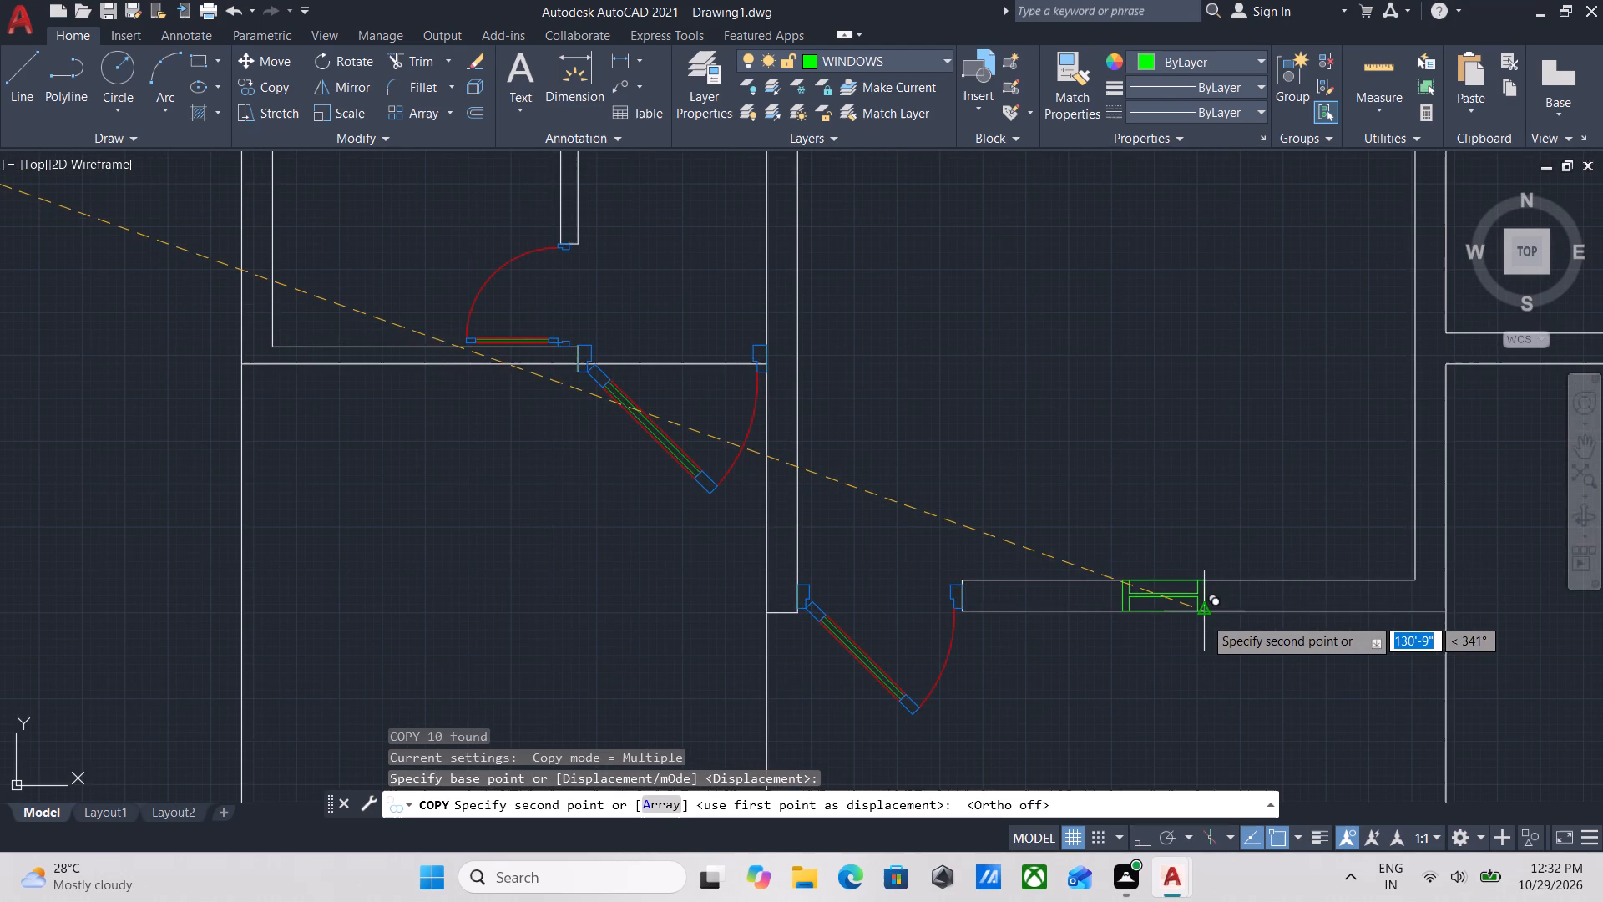
{"action": "left_click", "coordinate": [1204, 617]}
{"action": "left_click", "coordinate": [1318, 611]}
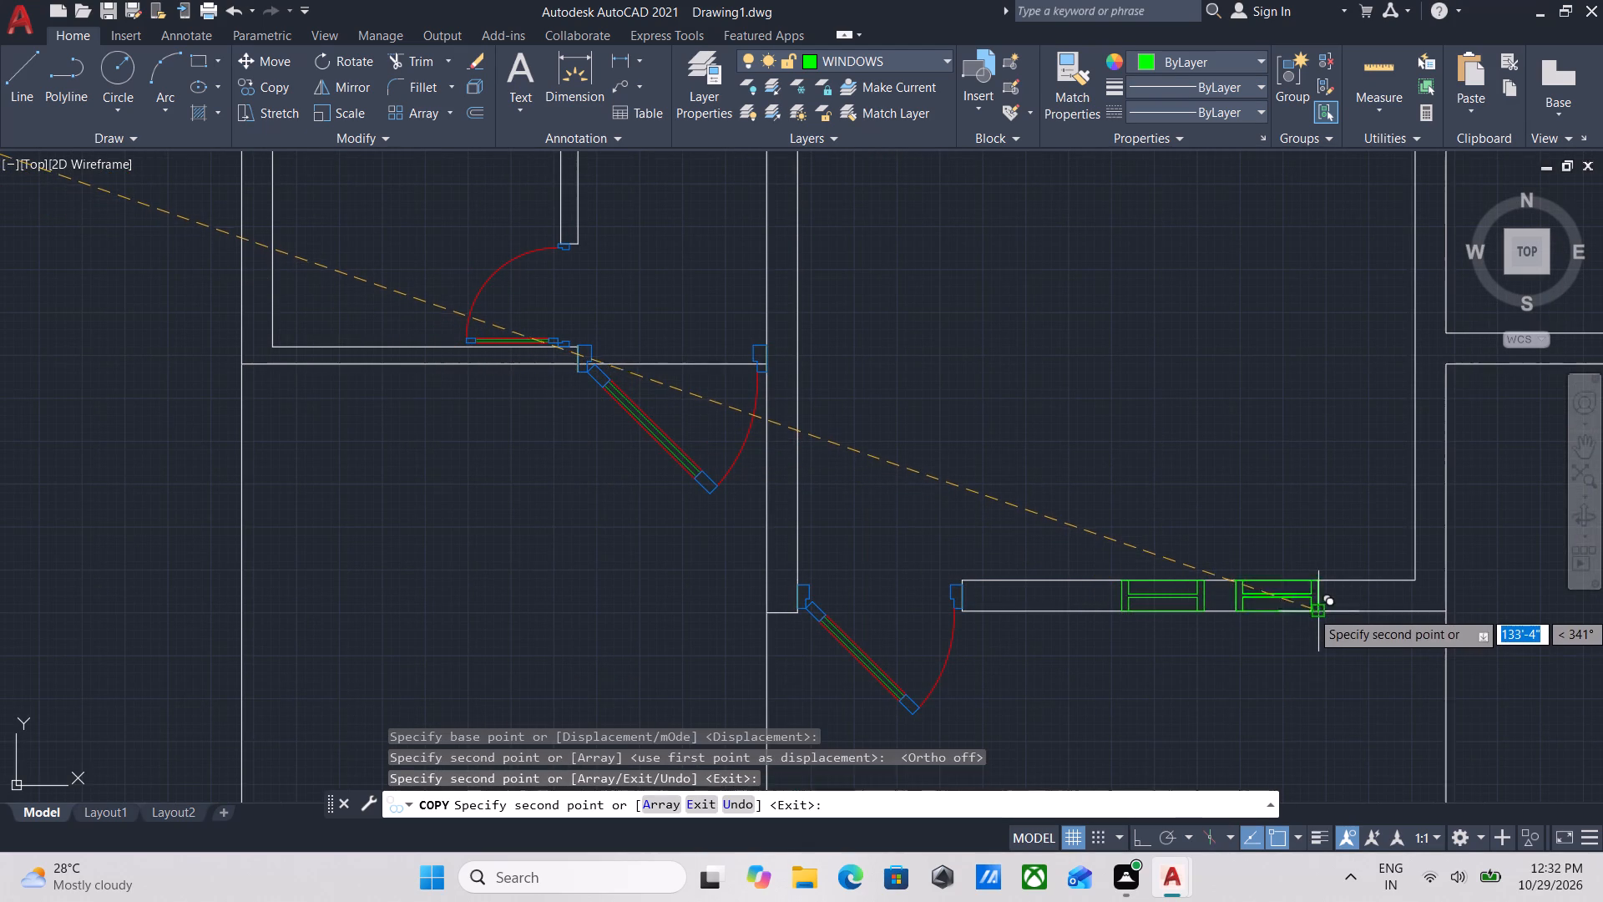
{"action": "scroll", "coordinate": [1368, 585], "scroll_direction": "down", "scroll_amount": 1}
{"action": "middle_click_drag", "start_coordinate": [1368, 585], "coordinate": [1287, 614]}
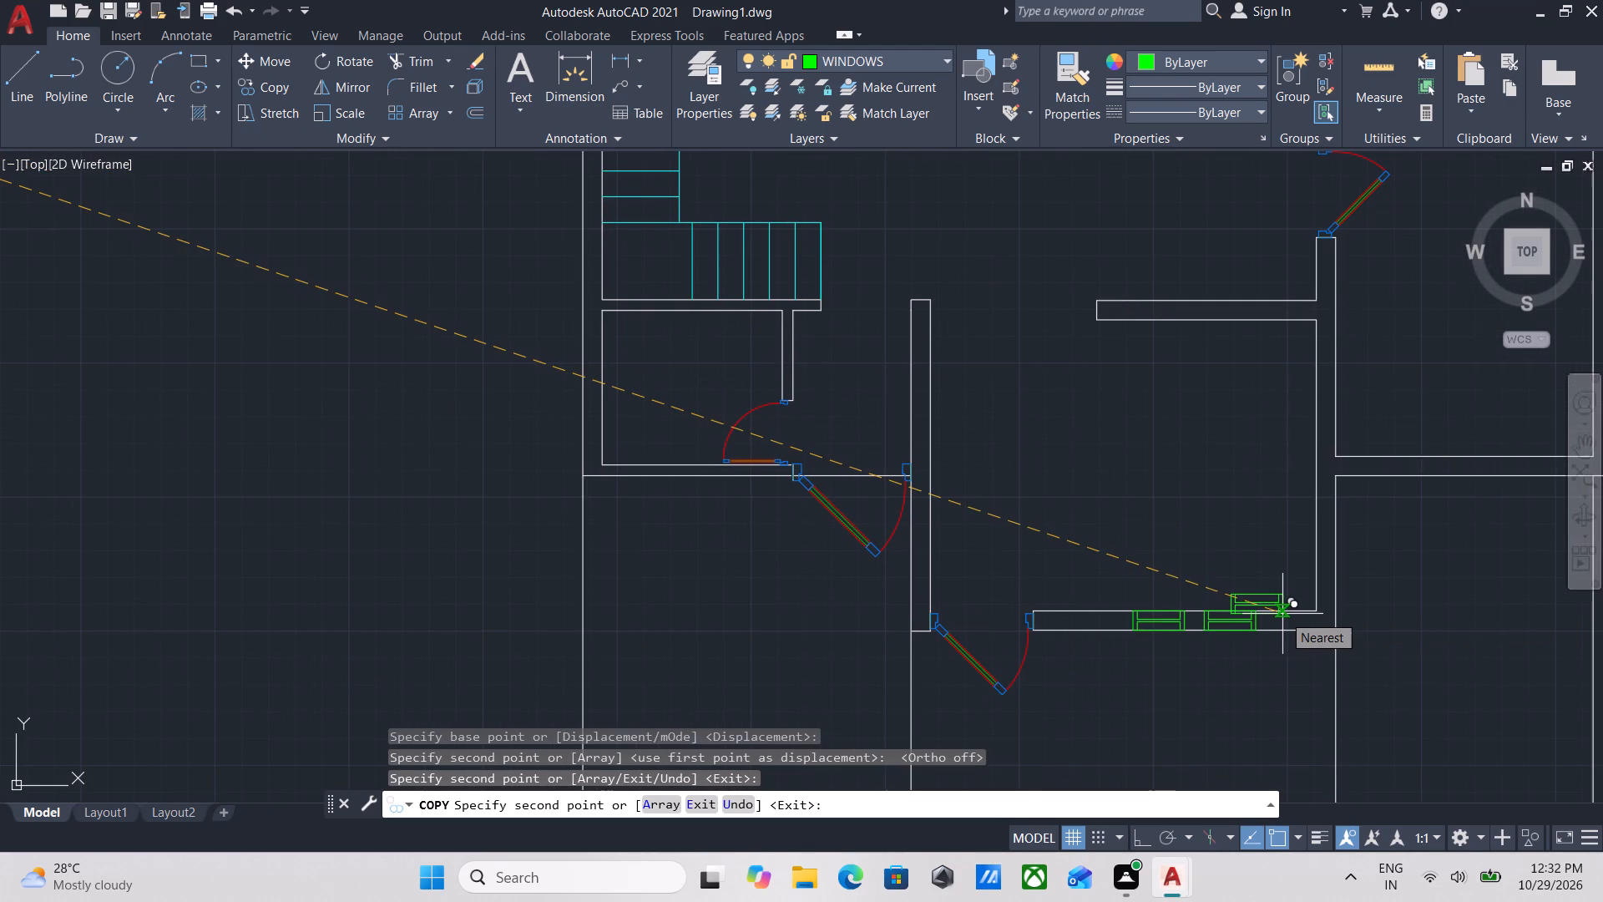
{"action": "scroll", "coordinate": [1282, 614], "scroll_direction": "down", "scroll_amount": 1}
{"action": "key", "text": "Escape"}
Compare the window placement of the first plan with the second plan.
{"action": "scroll", "coordinate": [1187, 587], "scroll_direction": "down", "scroll_amount": 2}
{"action": "middle_click_drag", "start_coordinate": [1186, 587], "coordinate": [1359, 569]}
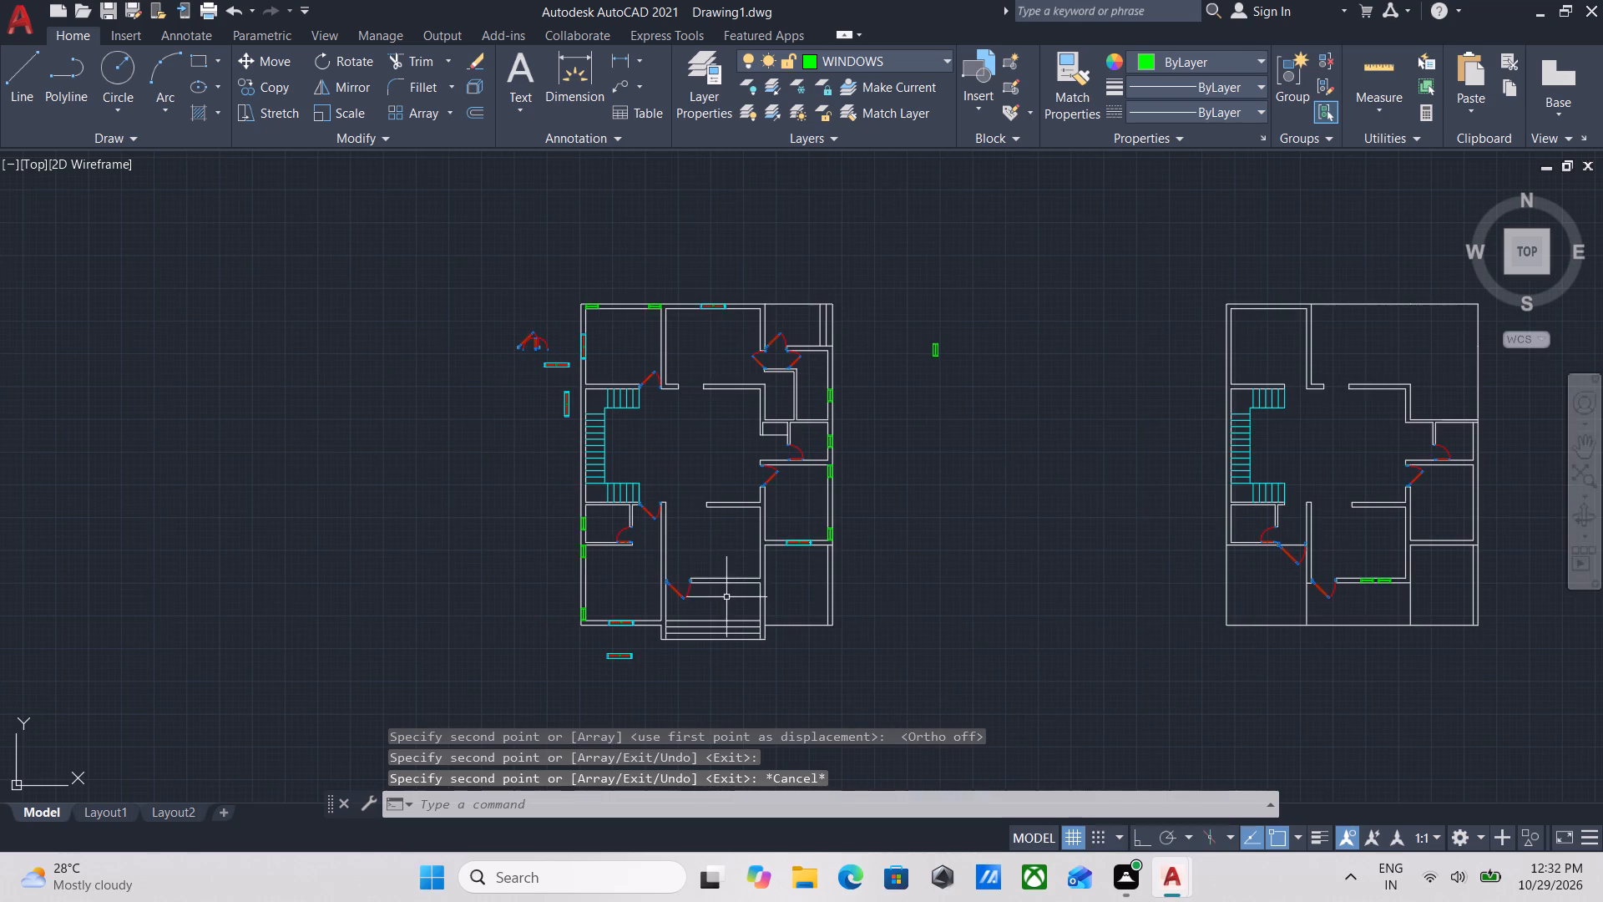
{"action": "scroll", "coordinate": [730, 567], "scroll_direction": "up", "scroll_amount": 1}
{"action": "middle_click_drag", "start_coordinate": [730, 567], "coordinate": [837, 768]}
{"action": "scroll", "coordinate": [749, 636], "scroll_direction": "down", "scroll_amount": 1}
{"action": "middle_click_drag", "start_coordinate": [749, 636], "coordinate": [748, 616]}
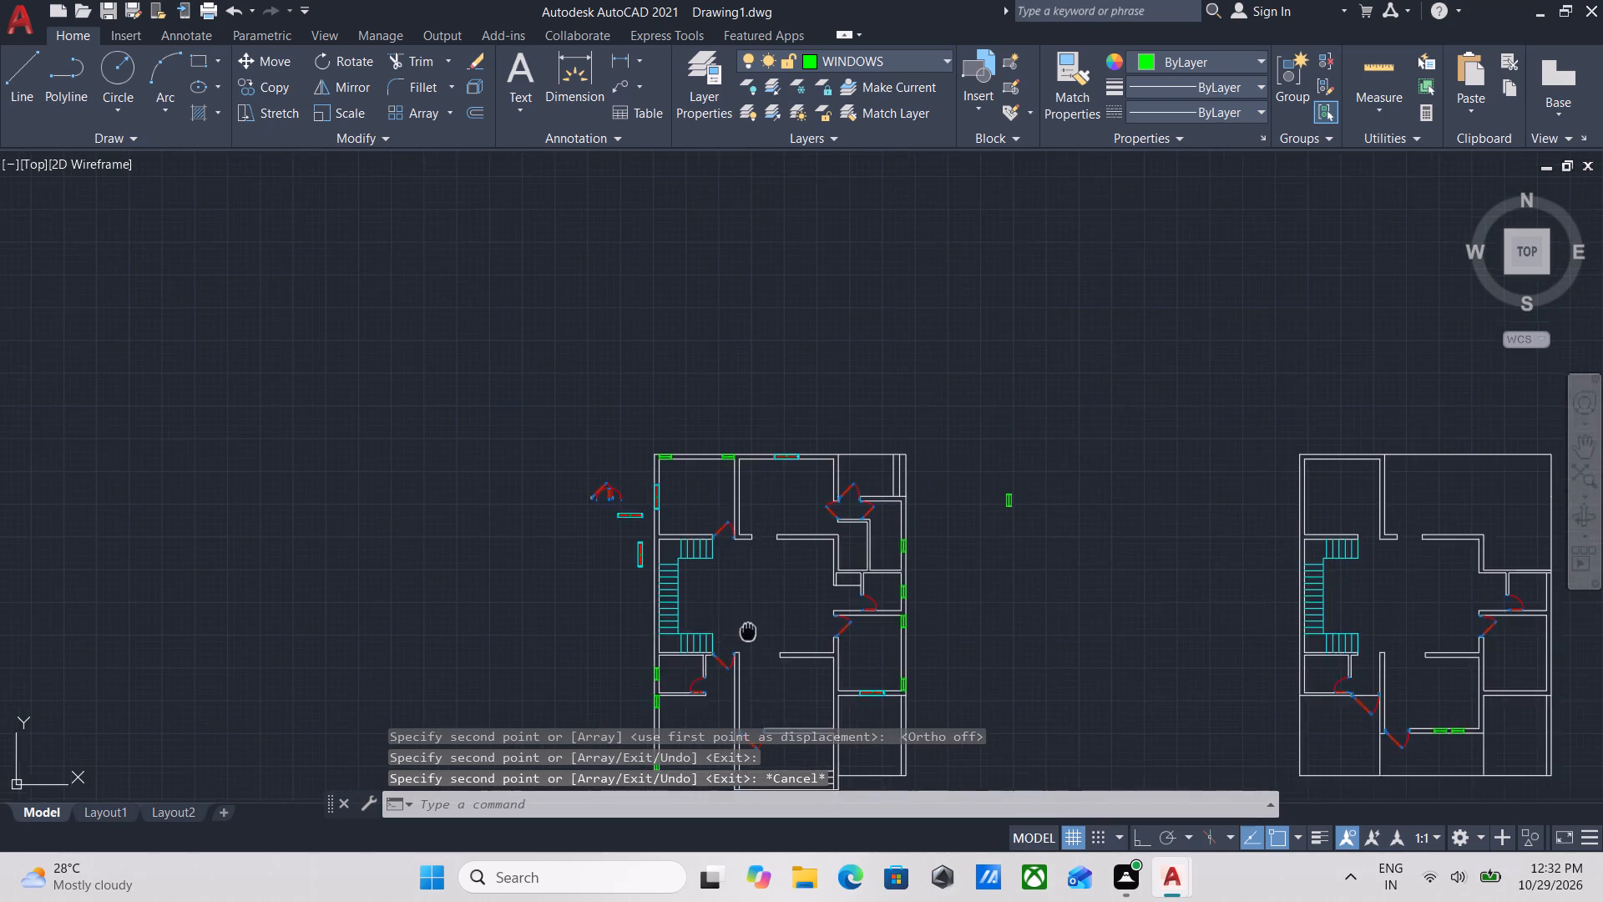
{"action": "middle_click_drag", "start_coordinate": [748, 616], "coordinate": [791, 456]}
{"action": "scroll", "coordinate": [746, 604], "scroll_direction": "up", "scroll_amount": 2}
{"action": "scroll", "coordinate": [758, 585], "scroll_direction": "down", "scroll_amount": 3}
{"action": "middle_click_drag", "start_coordinate": [758, 585], "coordinate": [409, 570]}
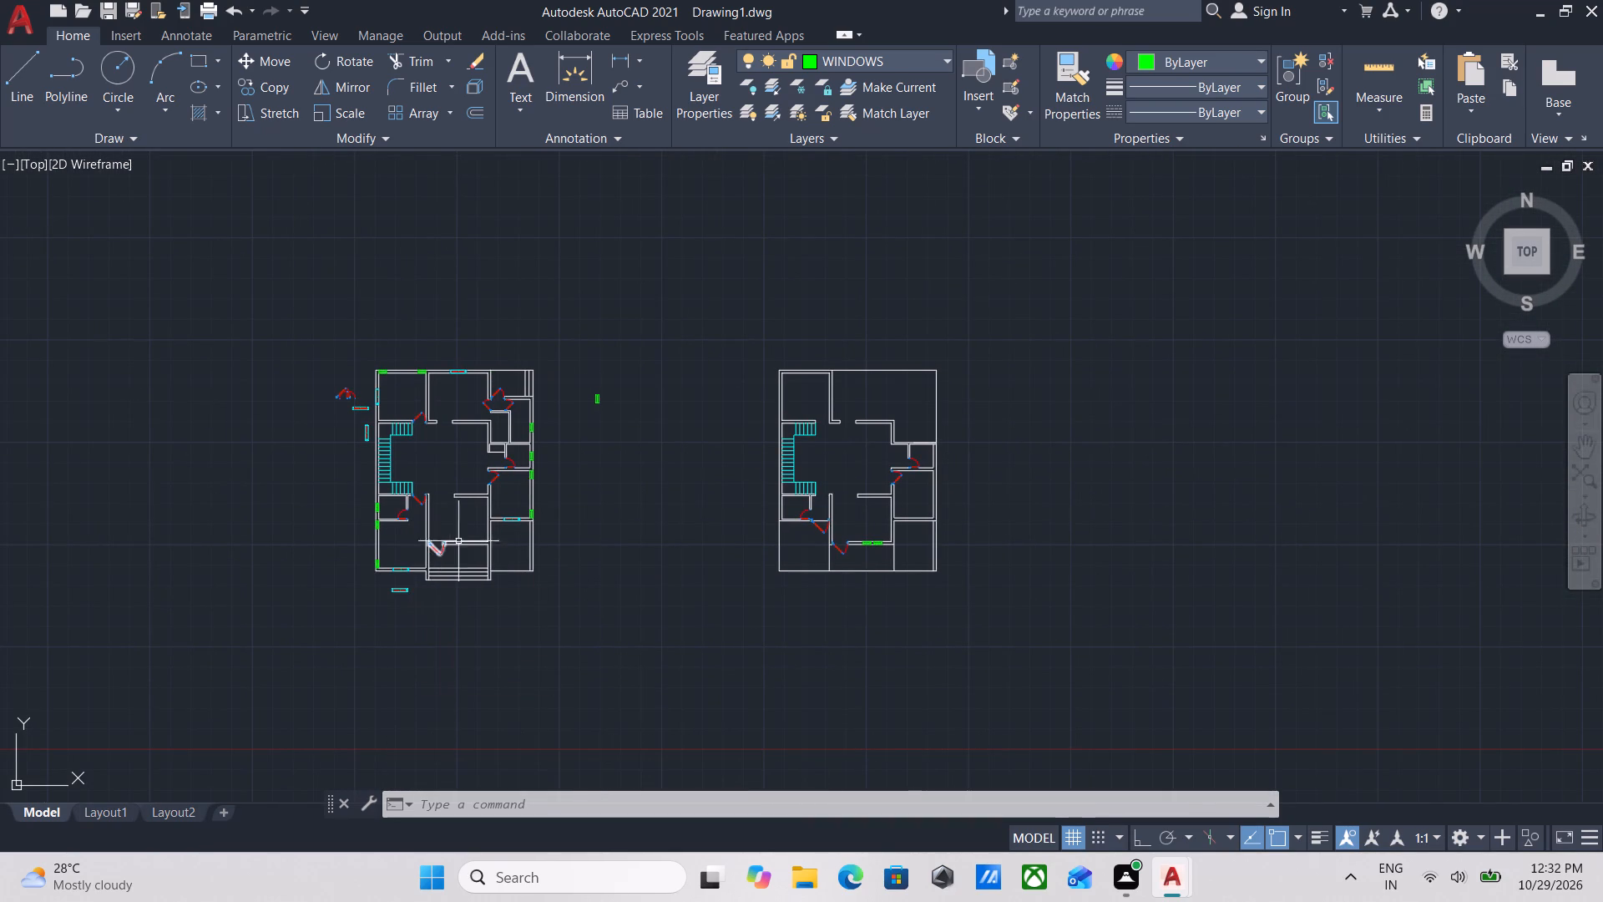
Copy the wide window in the south wall of the first plan's southeast room into the matching wall of the second plan.
{"action": "scroll", "coordinate": [593, 552], "scroll_direction": "up", "scroll_amount": 1}
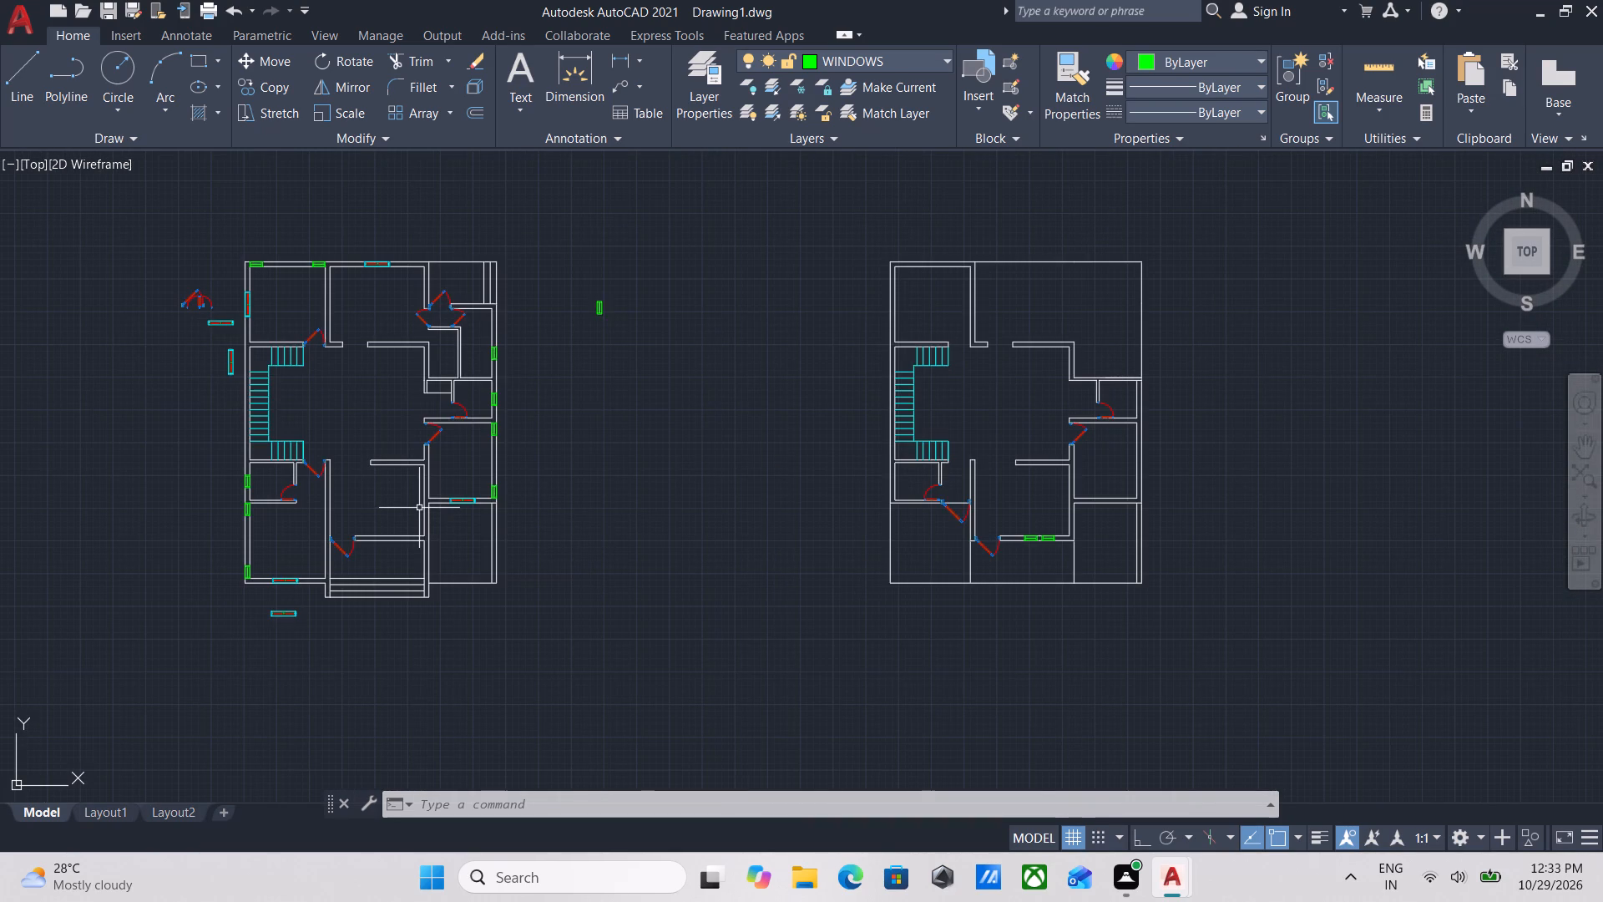
{"action": "scroll", "coordinate": [379, 498], "scroll_direction": "up", "scroll_amount": 2}
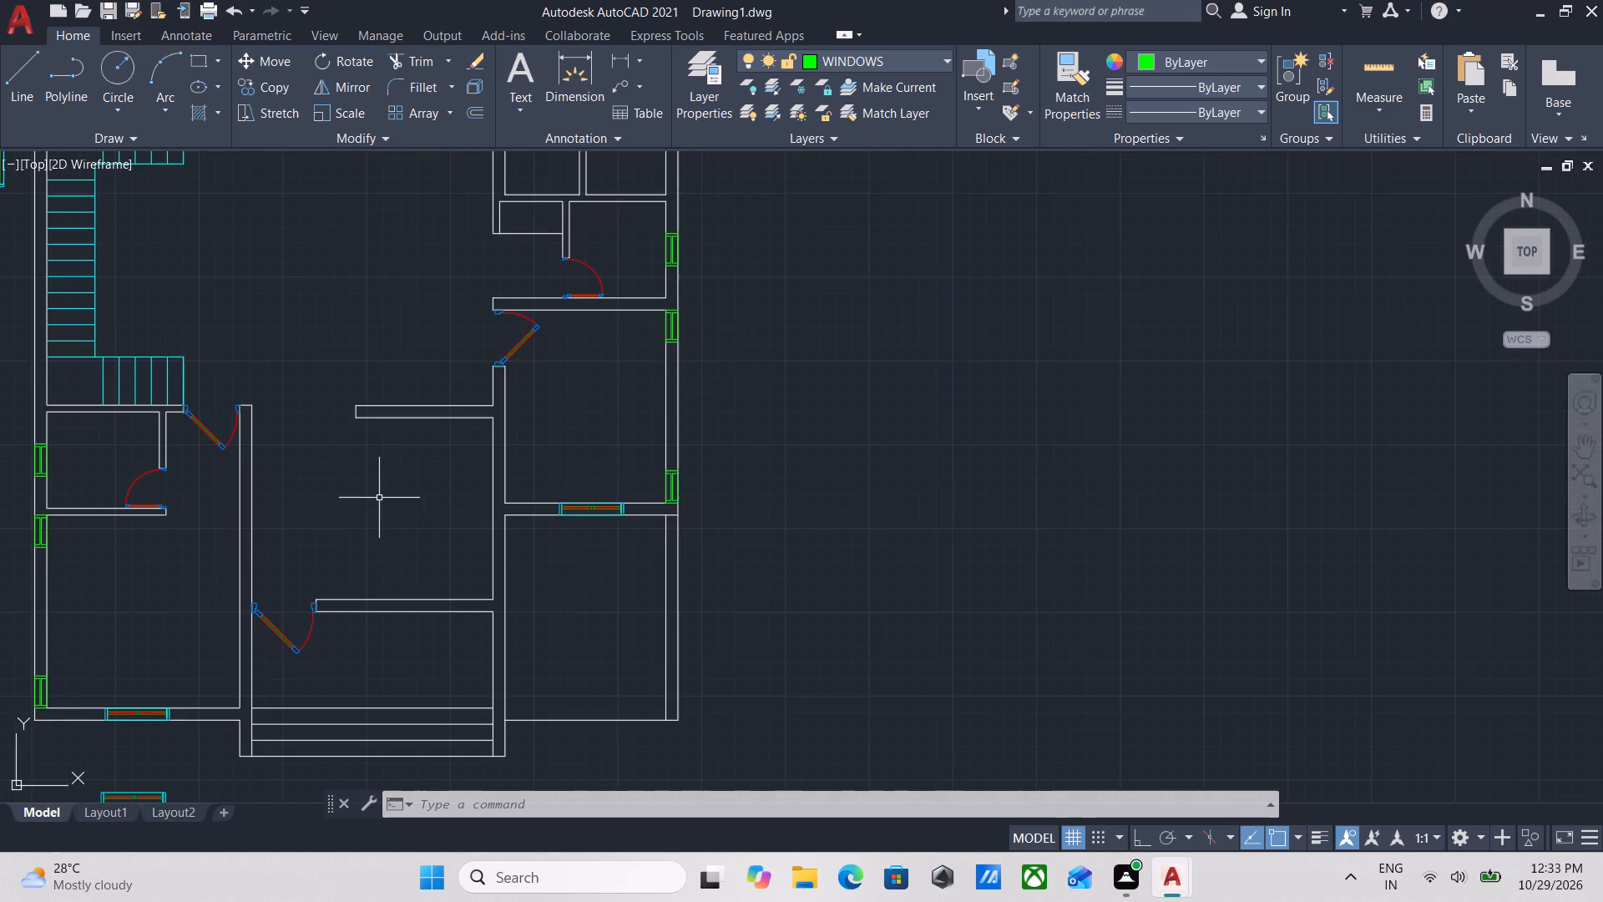
{"action": "middle_click_drag", "start_coordinate": [381, 498], "coordinate": [551, 632]}
{"action": "scroll", "coordinate": [420, 546], "scroll_direction": "up", "scroll_amount": 1}
{"action": "scroll", "coordinate": [900, 654], "scroll_direction": "up", "scroll_amount": 3}
{"action": "left_click", "coordinate": [954, 482]}
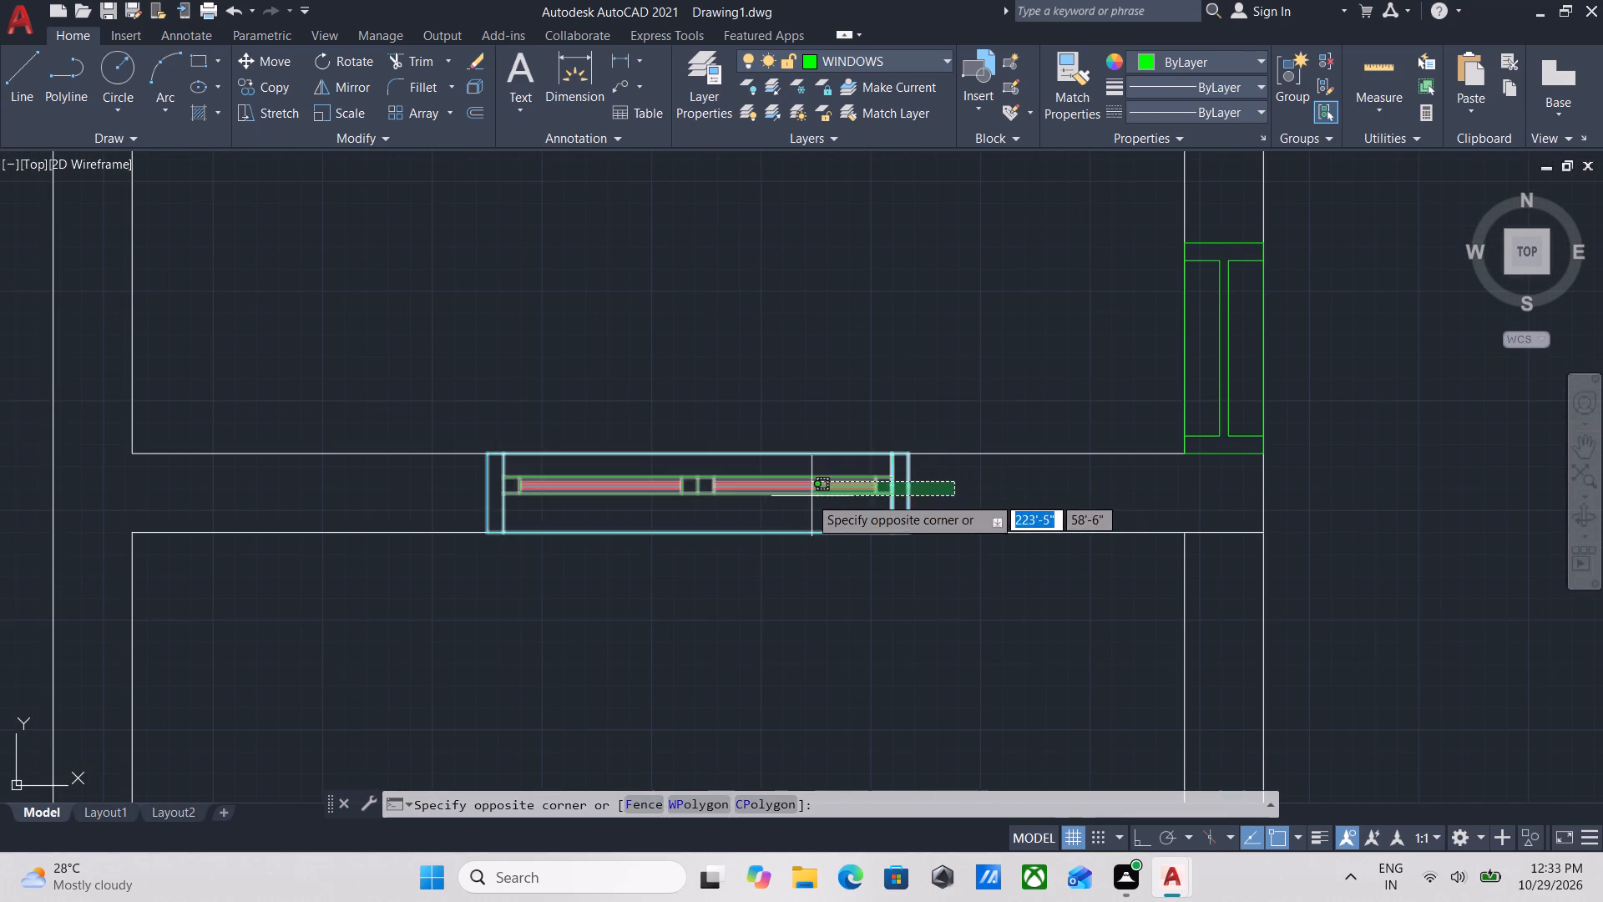
{"action": "left_click", "coordinate": [807, 496]}
{"action": "key", "text": "c"}
{"action": "key", "text": "o"}
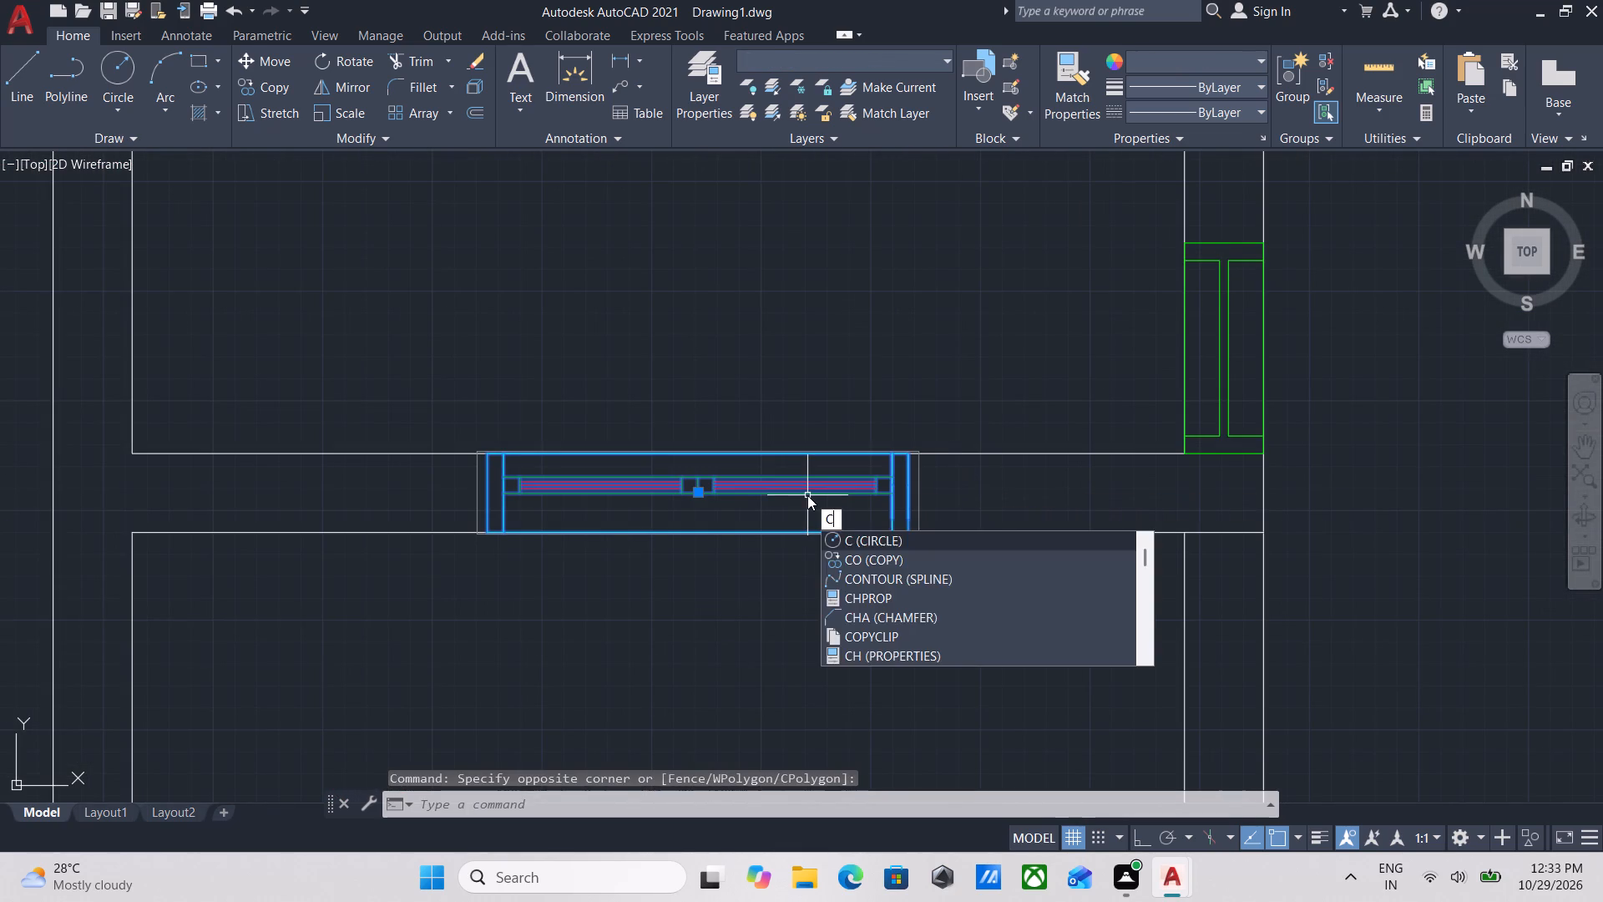
{"action": "key", "text": "Return"}
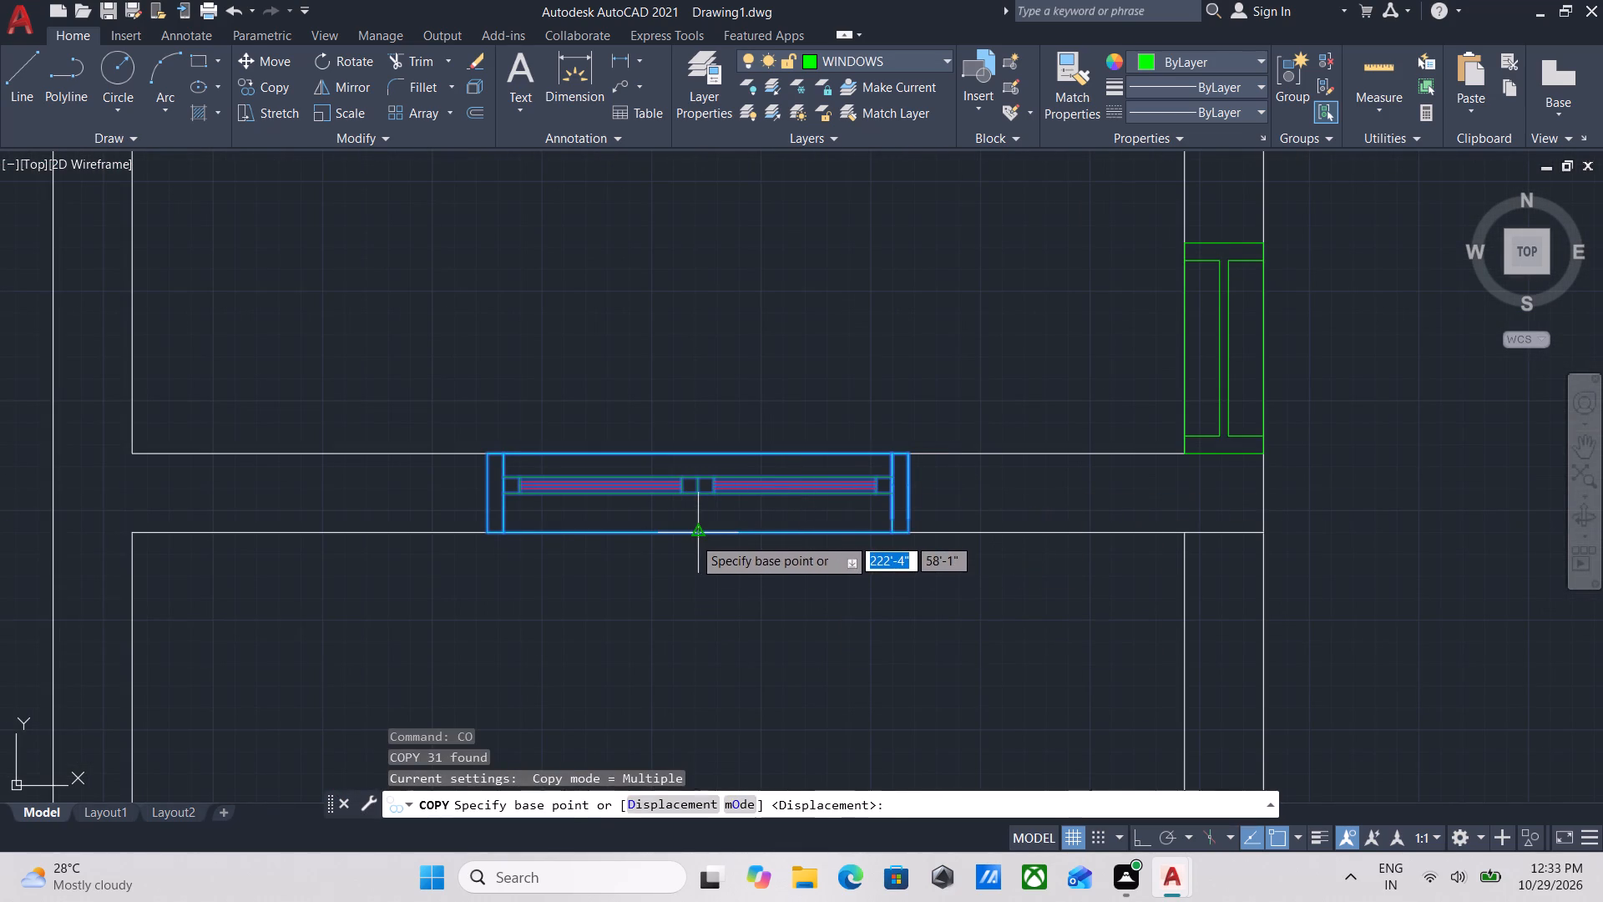
{"action": "left_click", "coordinate": [694, 535]}
{"action": "middle_click_drag", "start_coordinate": [1229, 466], "coordinate": [400, 535]}
{"action": "scroll", "coordinate": [444, 516], "scroll_direction": "down", "scroll_amount": 1}
{"action": "scroll", "coordinate": [402, 536], "scroll_direction": "up", "scroll_amount": 1}
{"action": "scroll", "coordinate": [784, 518], "scroll_direction": "down", "scroll_amount": 3}
{"action": "middle_click_drag", "start_coordinate": [774, 521], "coordinate": [64, 590]}
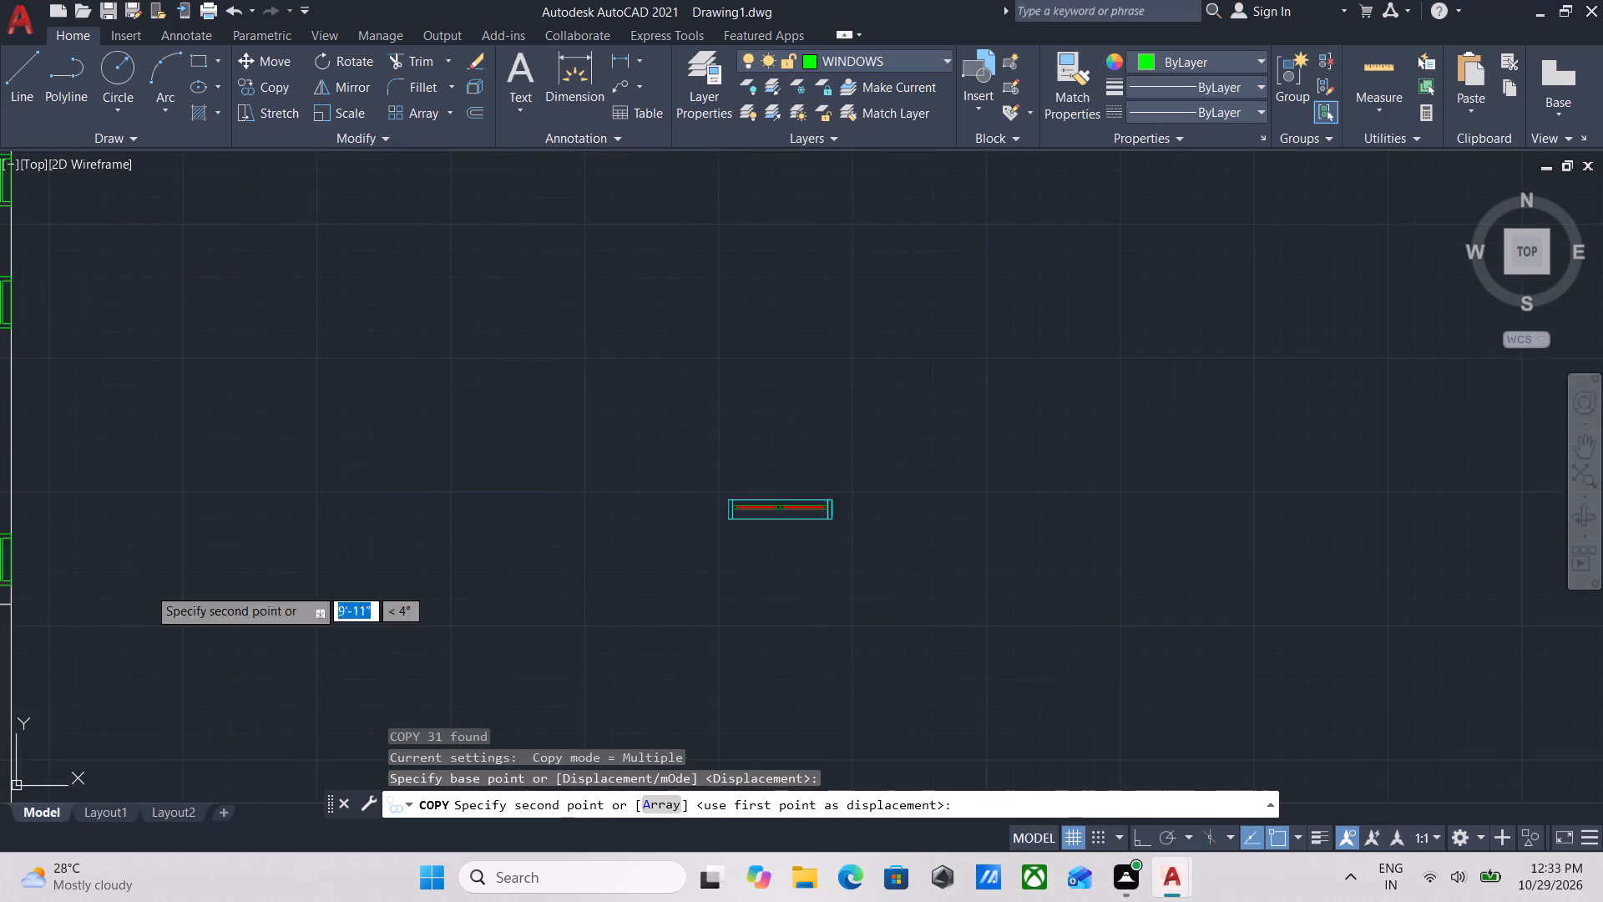
{"action": "scroll", "coordinate": [640, 514], "scroll_direction": "down", "scroll_amount": 5}
{"action": "middle_click_drag", "start_coordinate": [710, 533], "coordinate": [611, 572]}
{"action": "scroll", "coordinate": [684, 570], "scroll_direction": "up", "scroll_amount": 4}
{"action": "scroll", "coordinate": [786, 545], "scroll_direction": "up", "scroll_amount": 2}
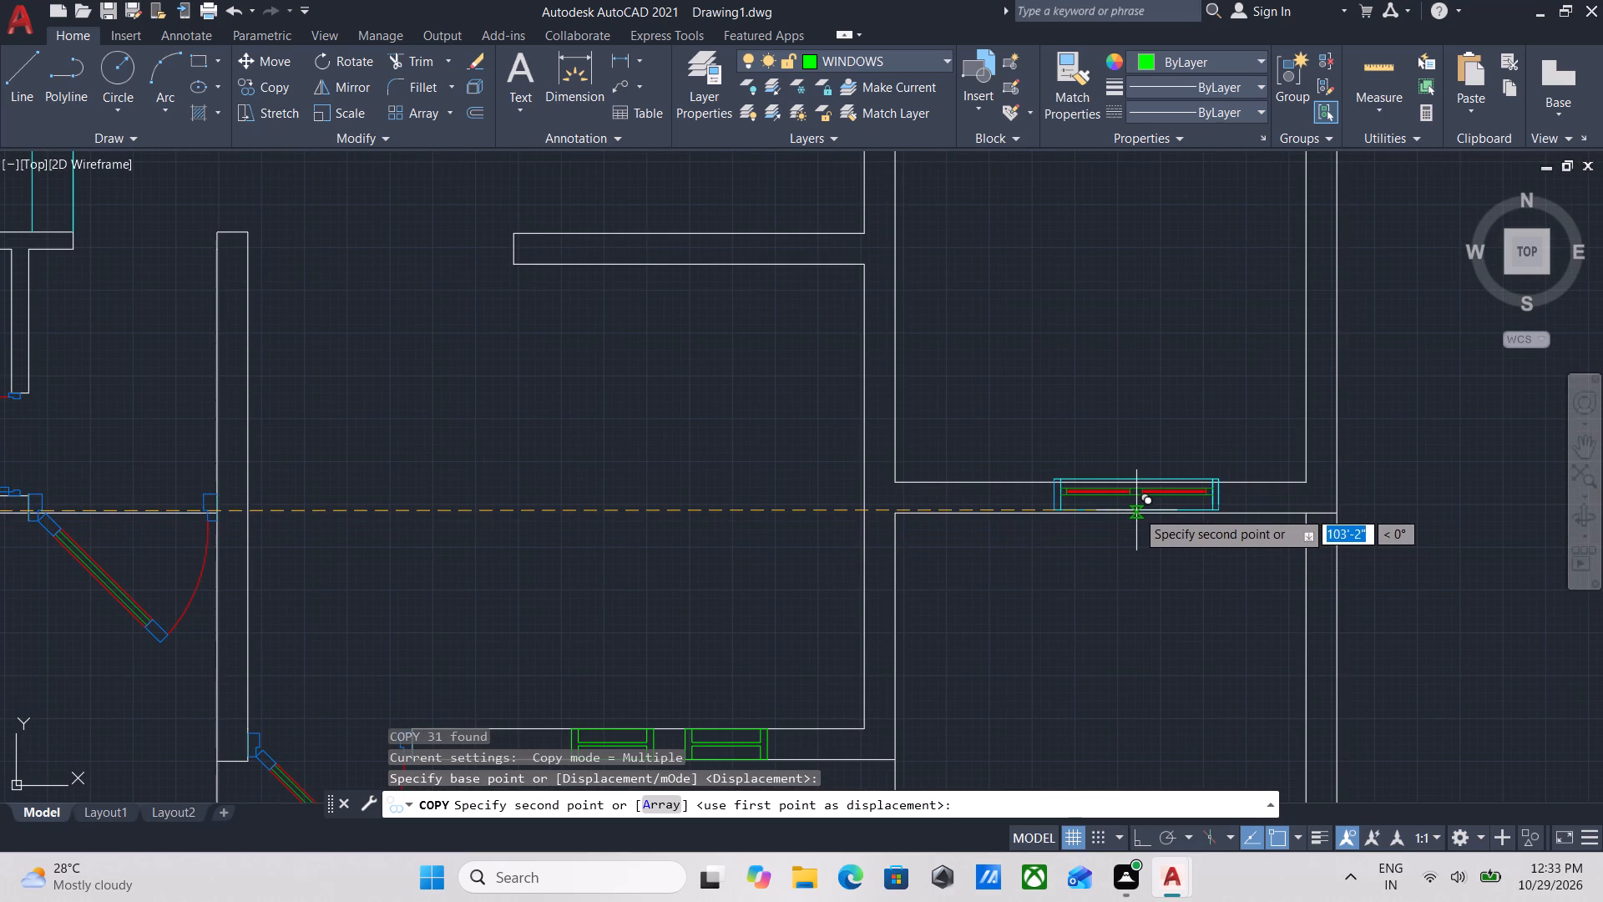
{"action": "left_click", "coordinate": [1136, 510]}
{"action": "scroll", "coordinate": [1164, 551], "scroll_direction": "down", "scroll_amount": 1}
{"action": "key", "text": "Escape"}
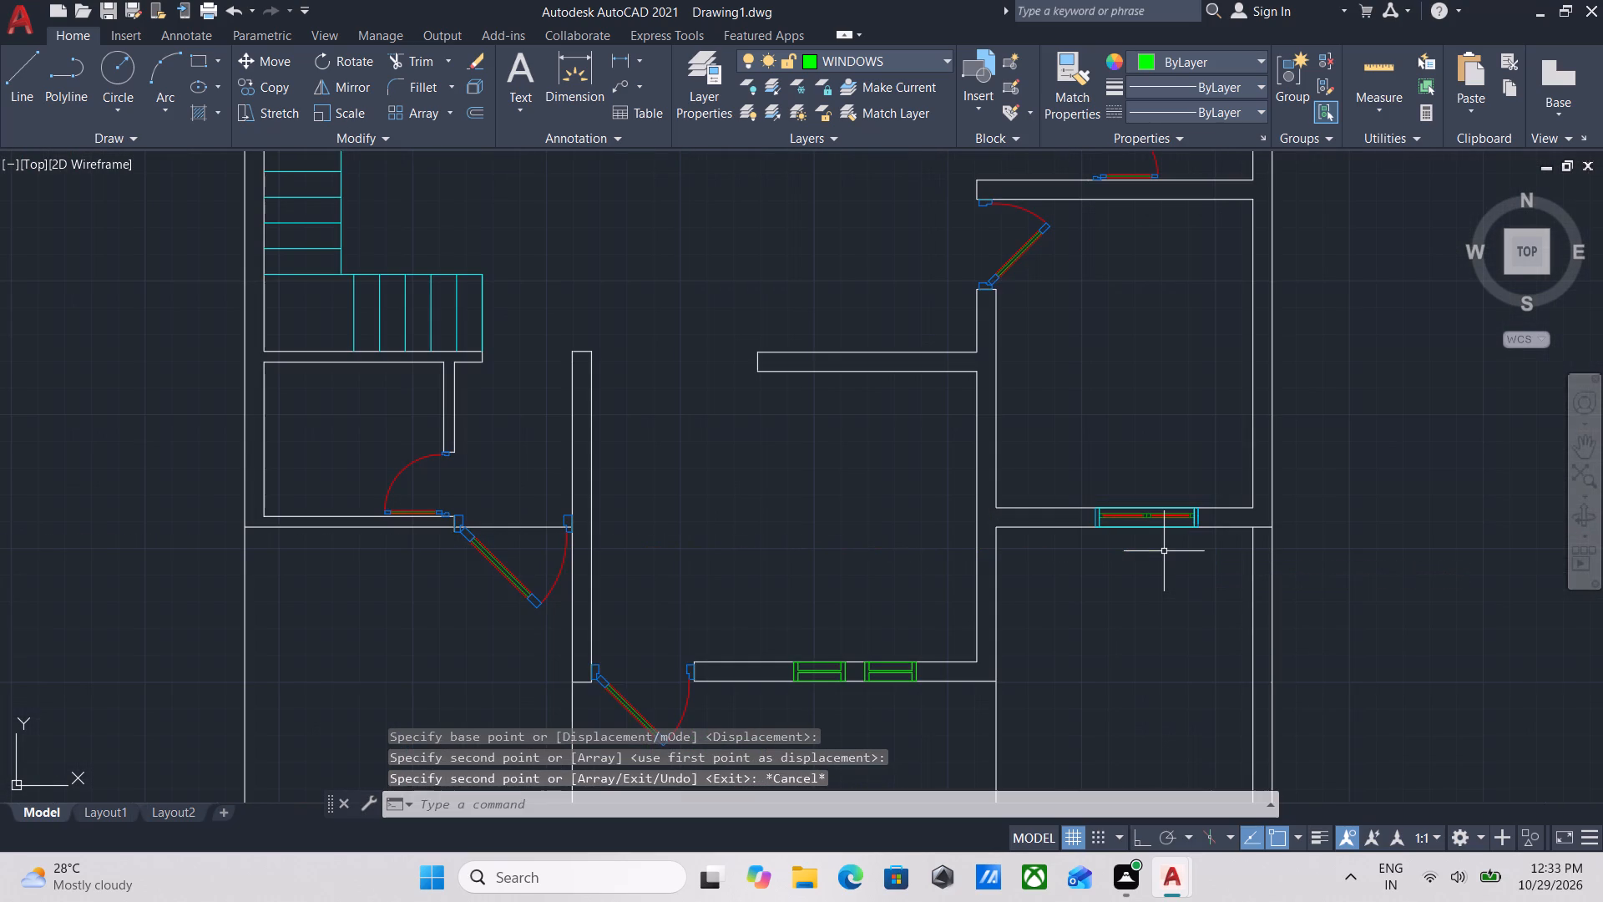
Copy the loose vertical window standing between the plans to the north end of the east wall in the second plan's southeast room.
{"action": "scroll", "coordinate": [1164, 551], "scroll_direction": "down", "scroll_amount": 3}
{"action": "middle_click_drag", "start_coordinate": [575, 554], "coordinate": [721, 665]}
{"action": "scroll", "coordinate": [704, 652], "scroll_direction": "up", "scroll_amount": 1}
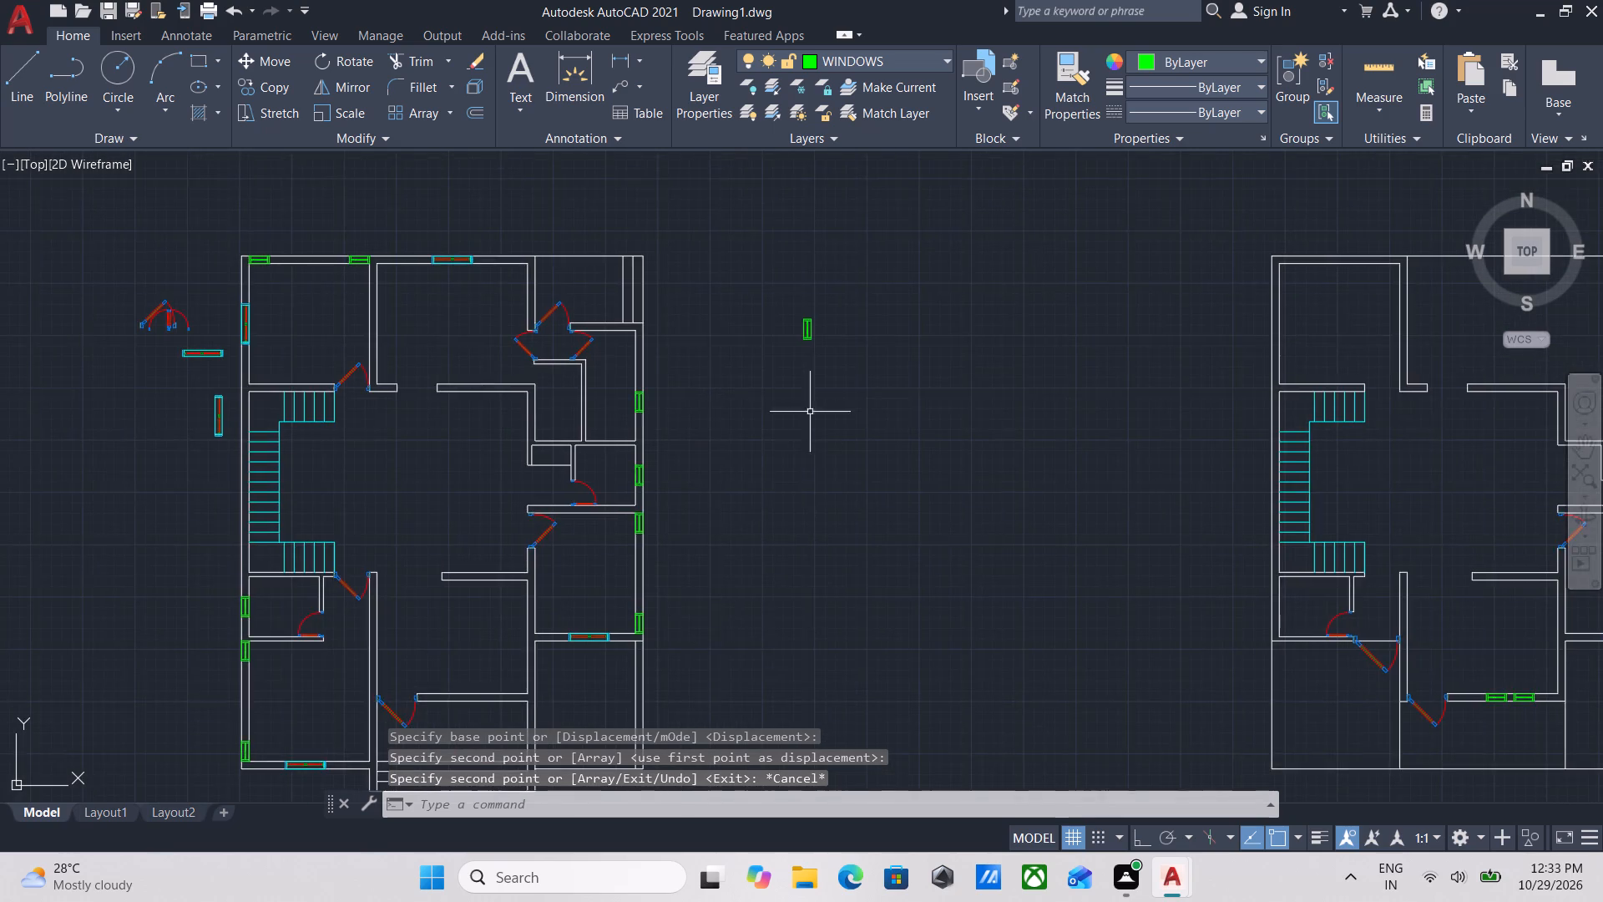
{"action": "scroll", "coordinate": [811, 356], "scroll_direction": "up", "scroll_amount": 1}
{"action": "middle_click_drag", "start_coordinate": [849, 422], "coordinate": [913, 584]}
{"action": "left_click", "coordinate": [923, 583]}
{"action": "left_click", "coordinate": [805, 393]}
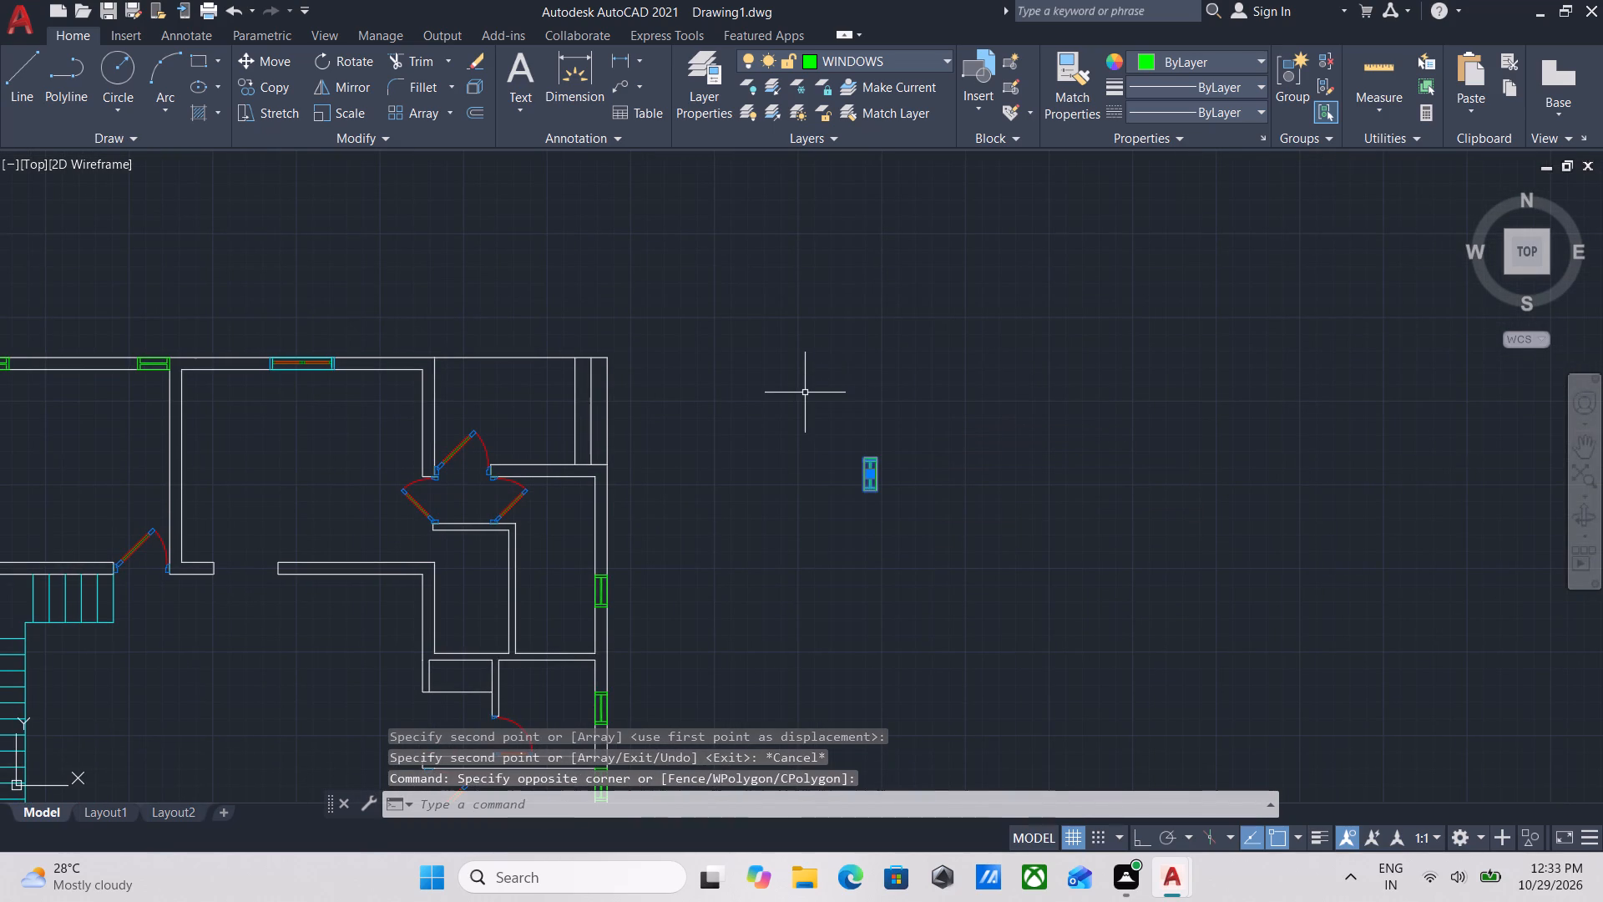
{"action": "type", "text": "CO"}
{"action": "key", "text": "Return"}
{"action": "scroll", "coordinate": [805, 393], "scroll_direction": "up", "scroll_amount": 4}
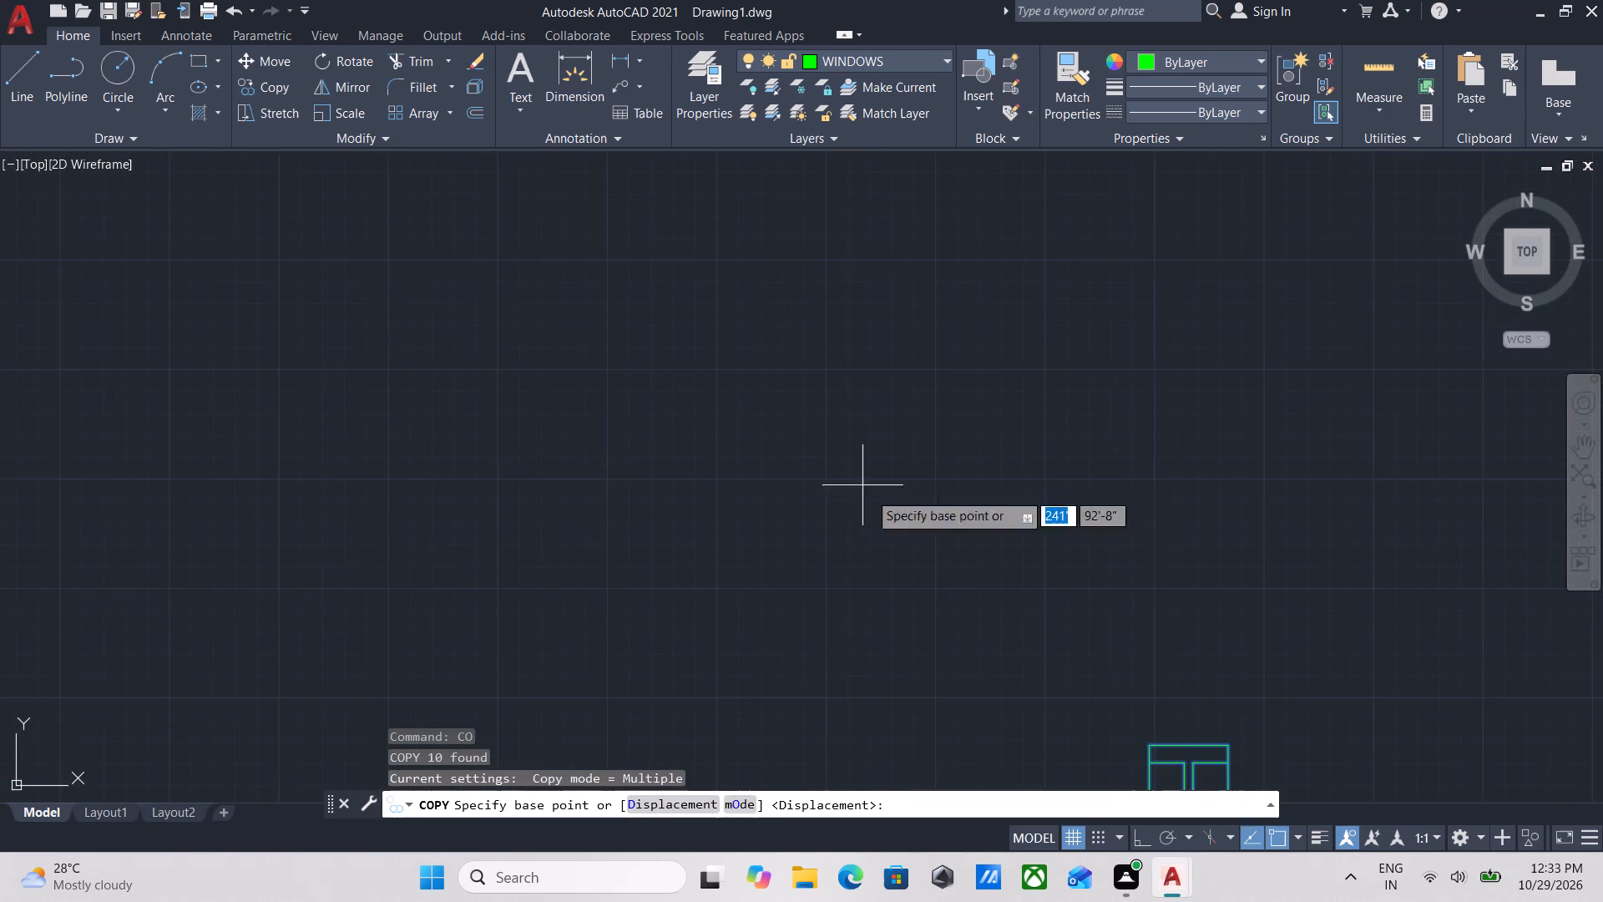
{"action": "scroll", "coordinate": [1020, 632], "scroll_direction": "down", "scroll_amount": 1}
{"action": "middle_click_drag", "start_coordinate": [1013, 622], "coordinate": [794, 365]}
{"action": "left_click", "coordinate": [876, 444]}
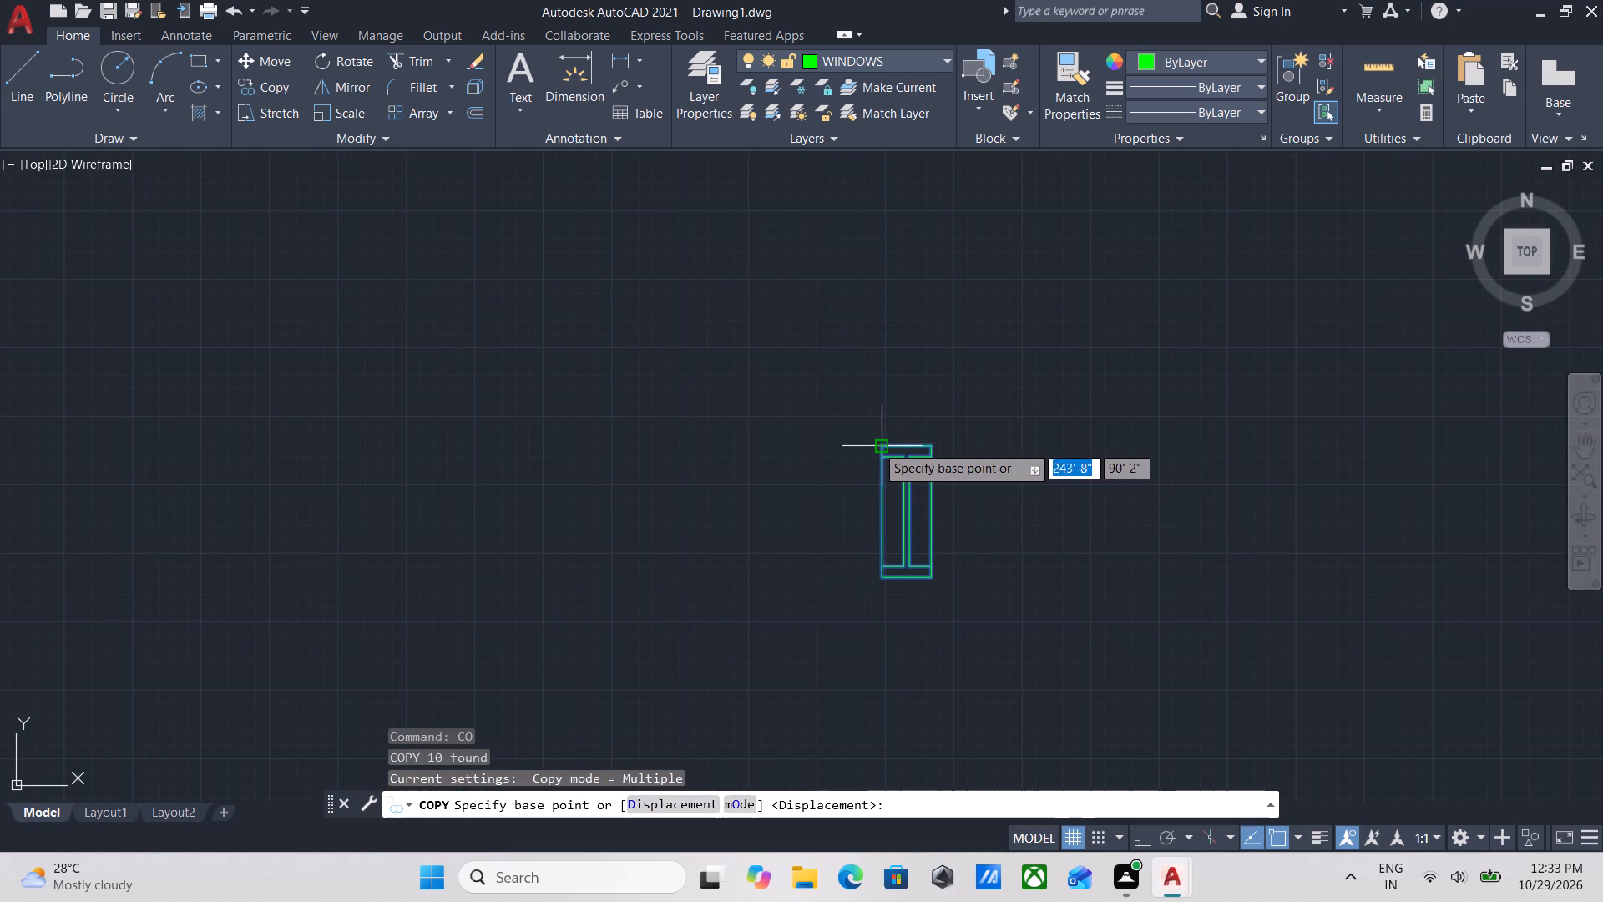
{"action": "scroll", "coordinate": [1204, 545], "scroll_direction": "down", "scroll_amount": 1}
{"action": "middle_click_drag", "start_coordinate": [1204, 545], "coordinate": [250, 411]}
{"action": "scroll", "coordinate": [370, 398], "scroll_direction": "down", "scroll_amount": 5}
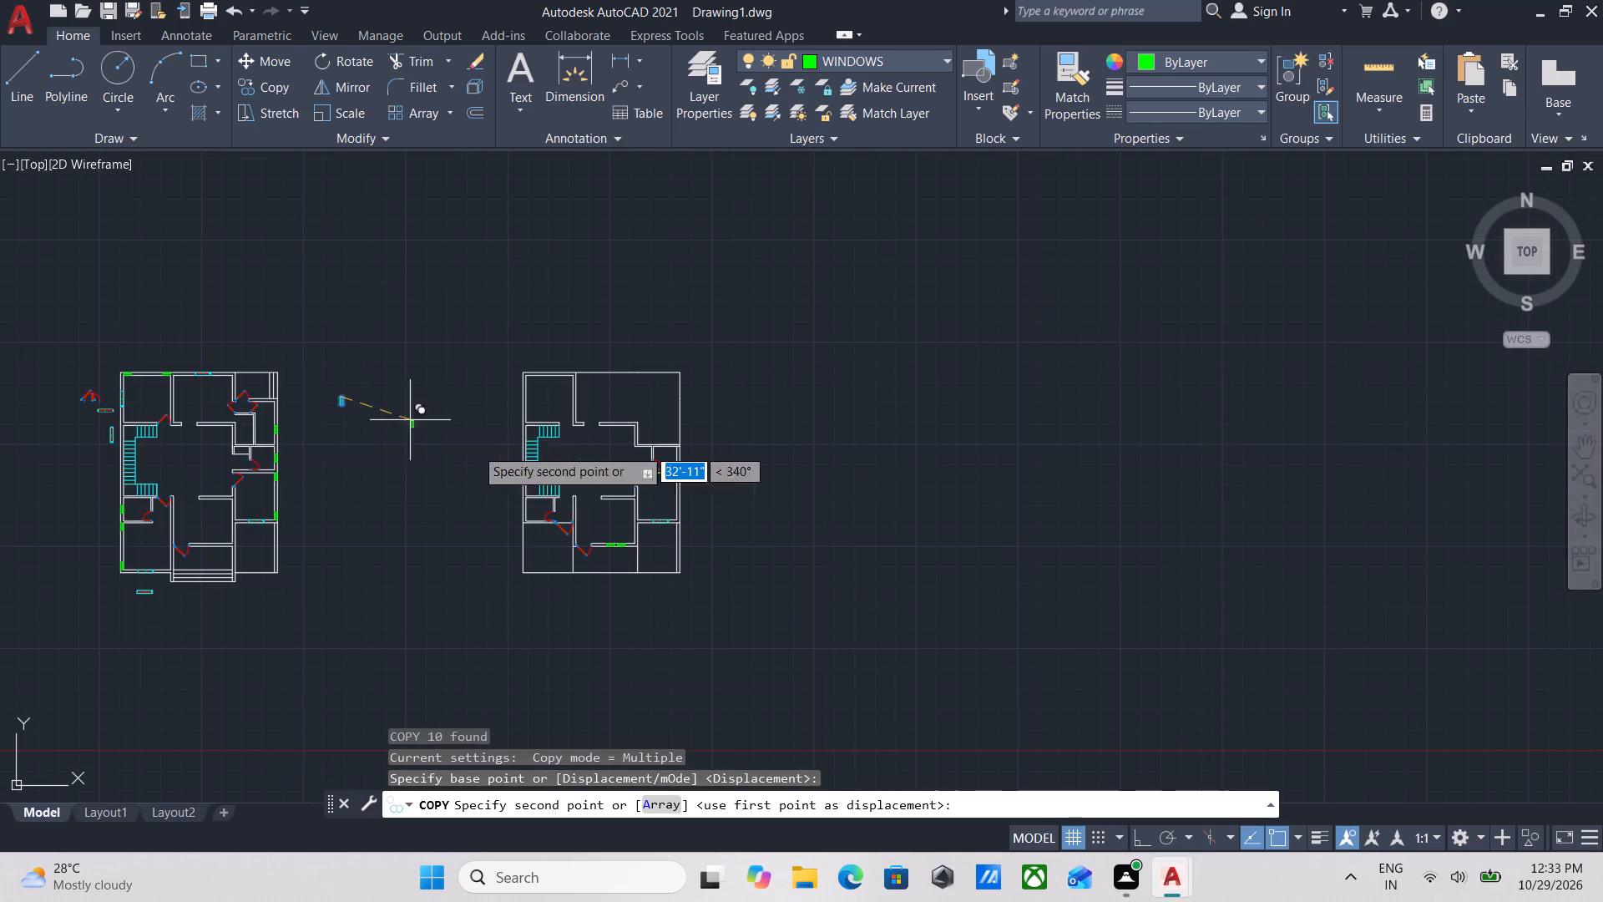
{"action": "scroll", "coordinate": [627, 481], "scroll_direction": "up", "scroll_amount": 3}
{"action": "scroll", "coordinate": [726, 454], "scroll_direction": "up", "scroll_amount": 4}
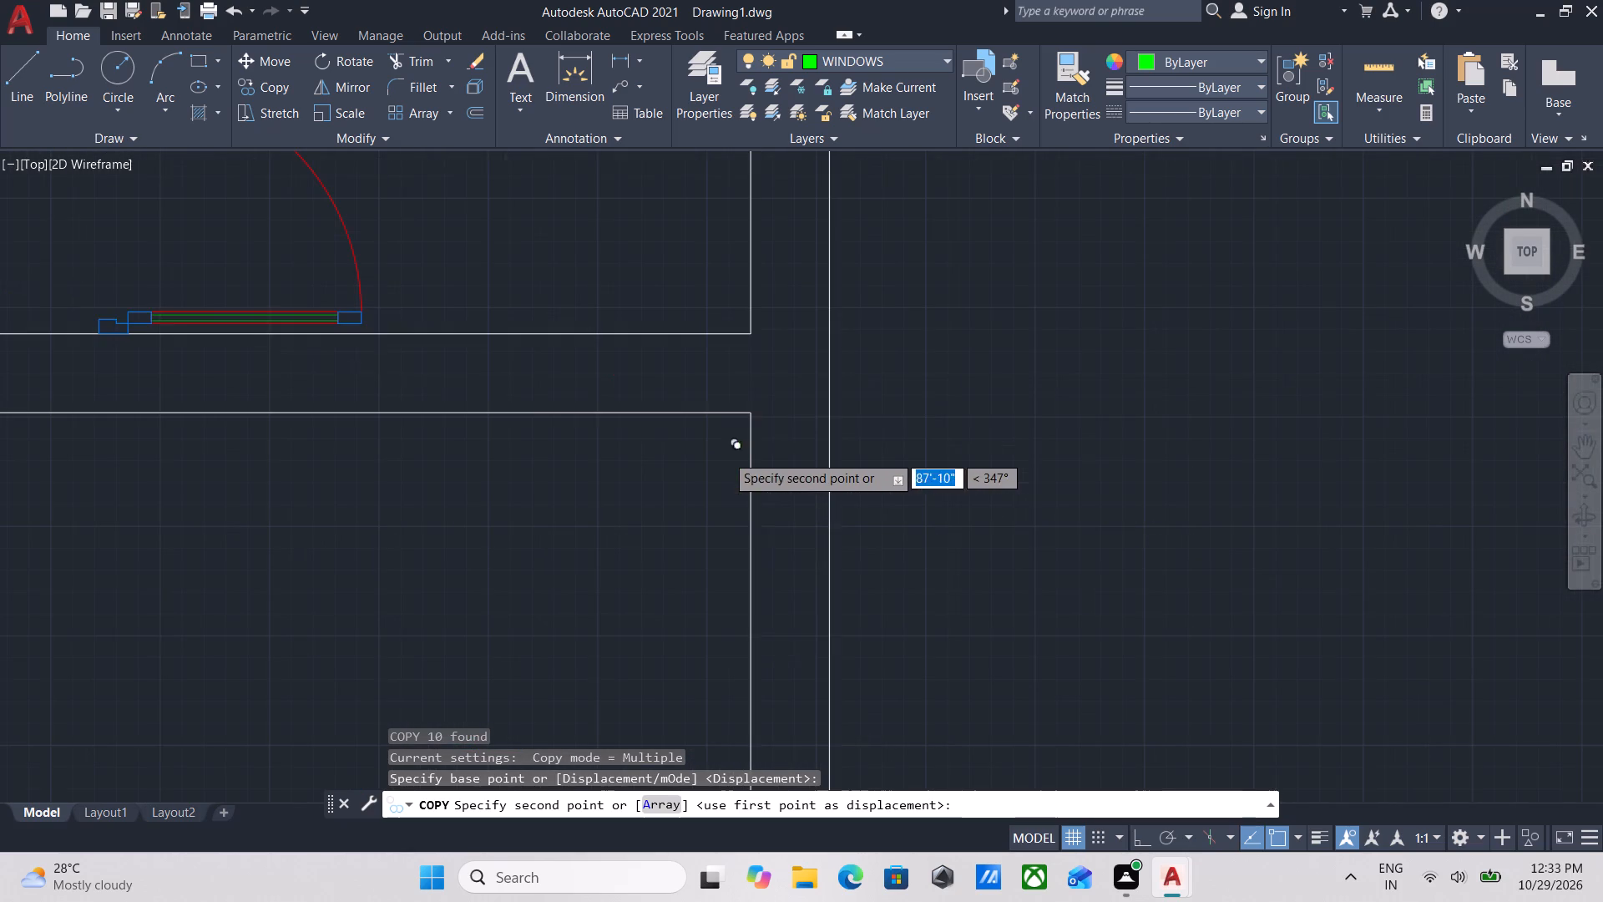
{"action": "left_click", "coordinate": [748, 407]}
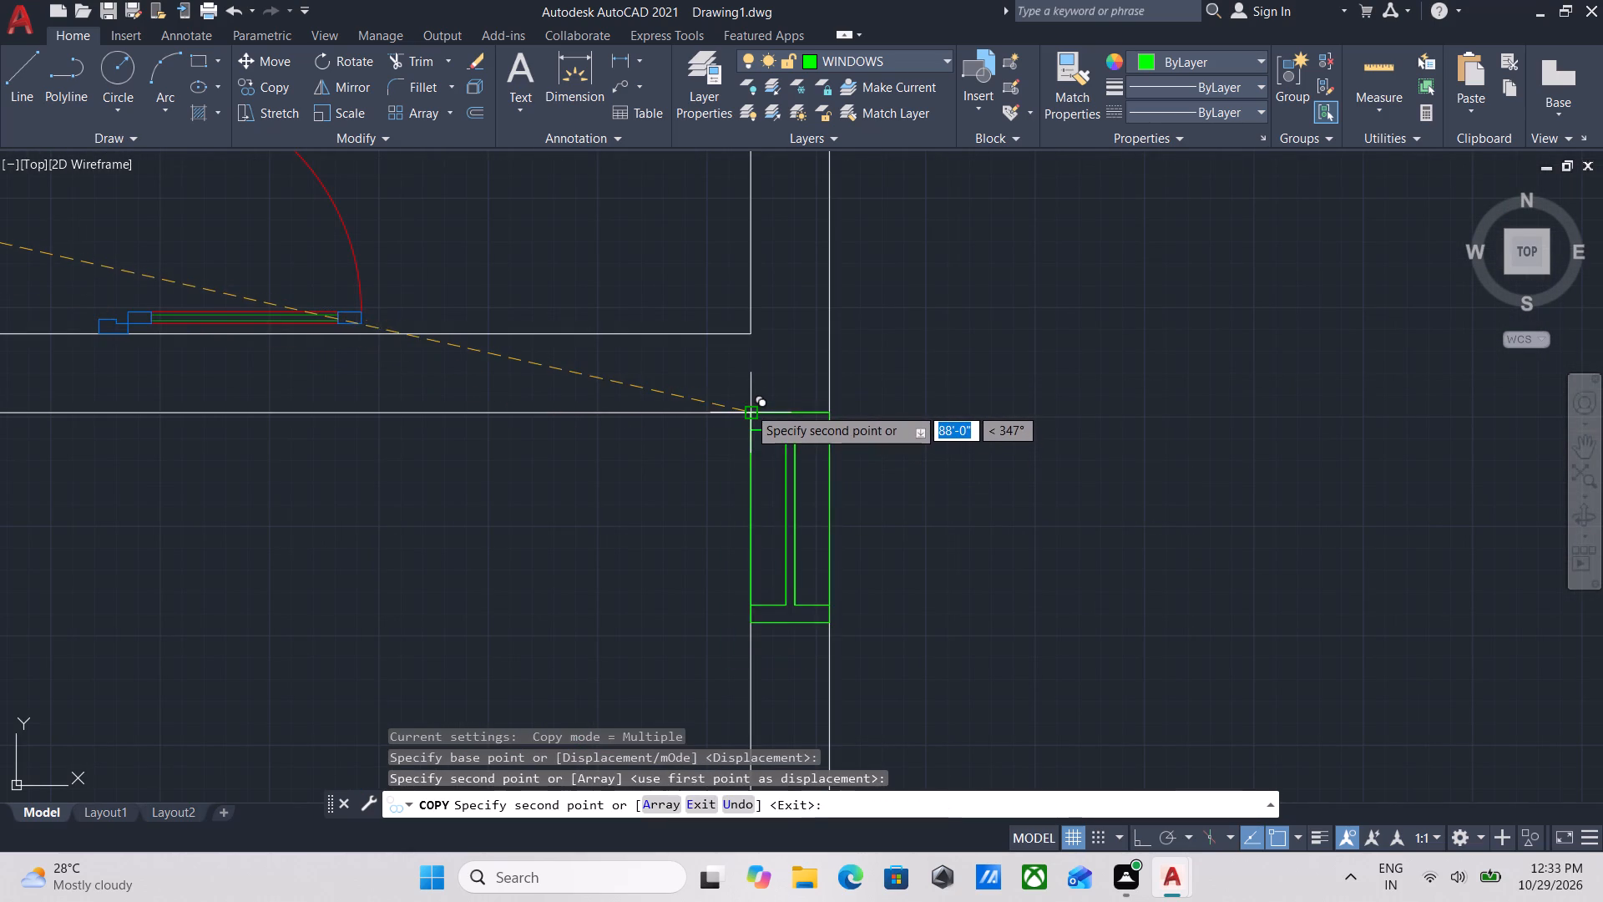
{"action": "key", "text": "Escape"}
Copy that east-wall window from its lower inner corner to the south end of the same room's east wall.
{"action": "middle_click_drag", "start_coordinate": [766, 537], "coordinate": [798, 409]}
{"action": "left_click", "coordinate": [828, 539]}
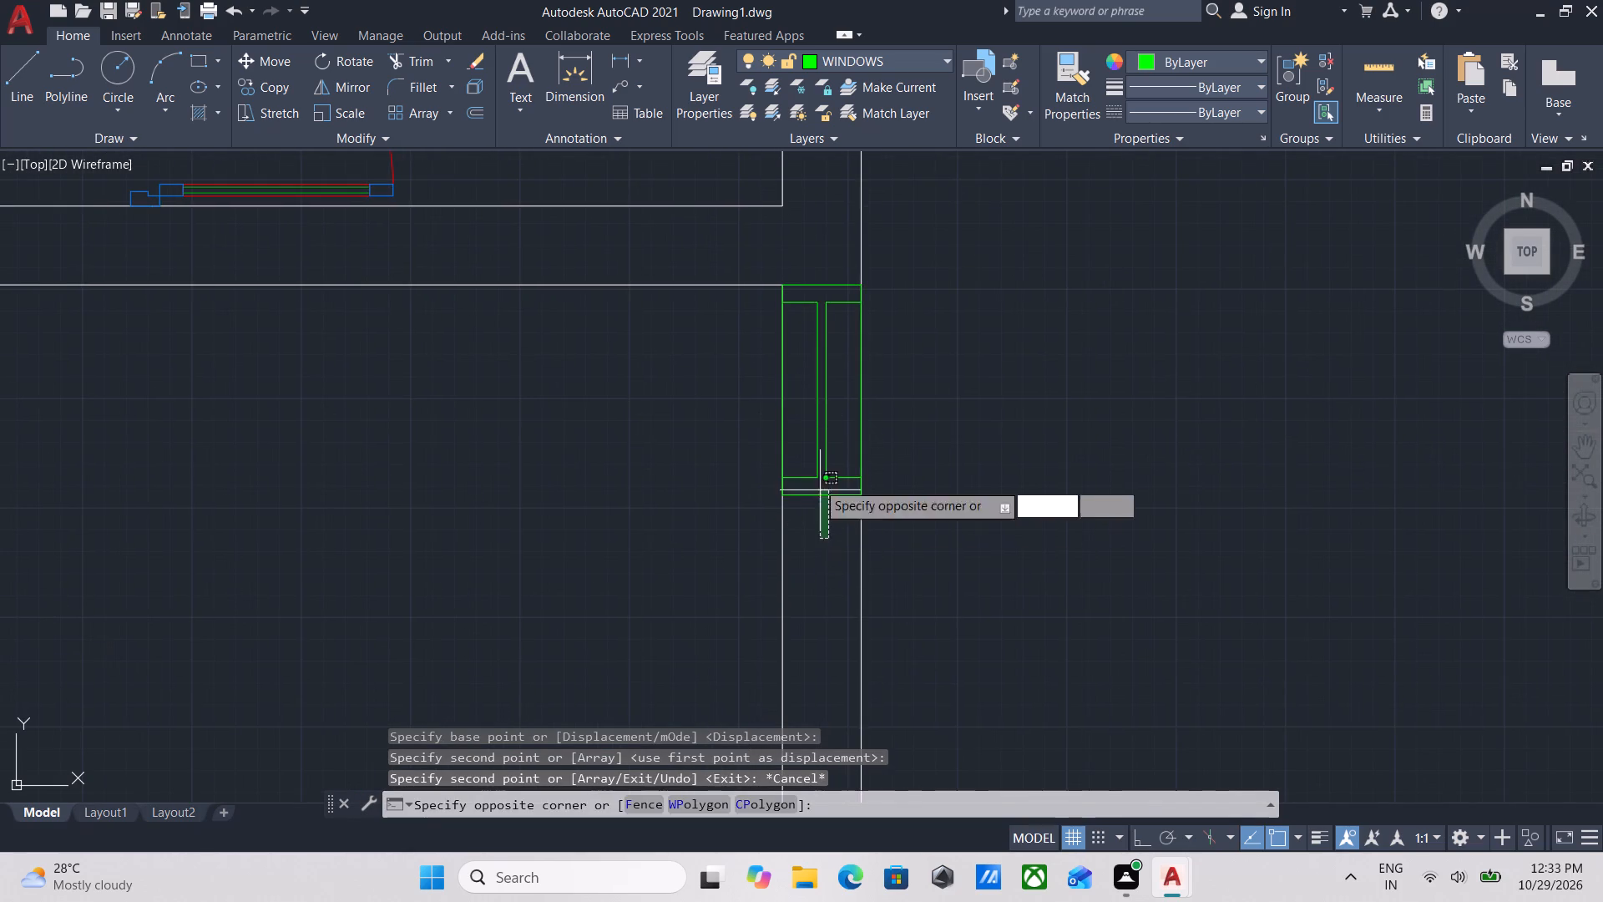
{"action": "left_click", "coordinate": [785, 429]}
{"action": "type", "text": "CO"}
{"action": "key", "text": "Return"}
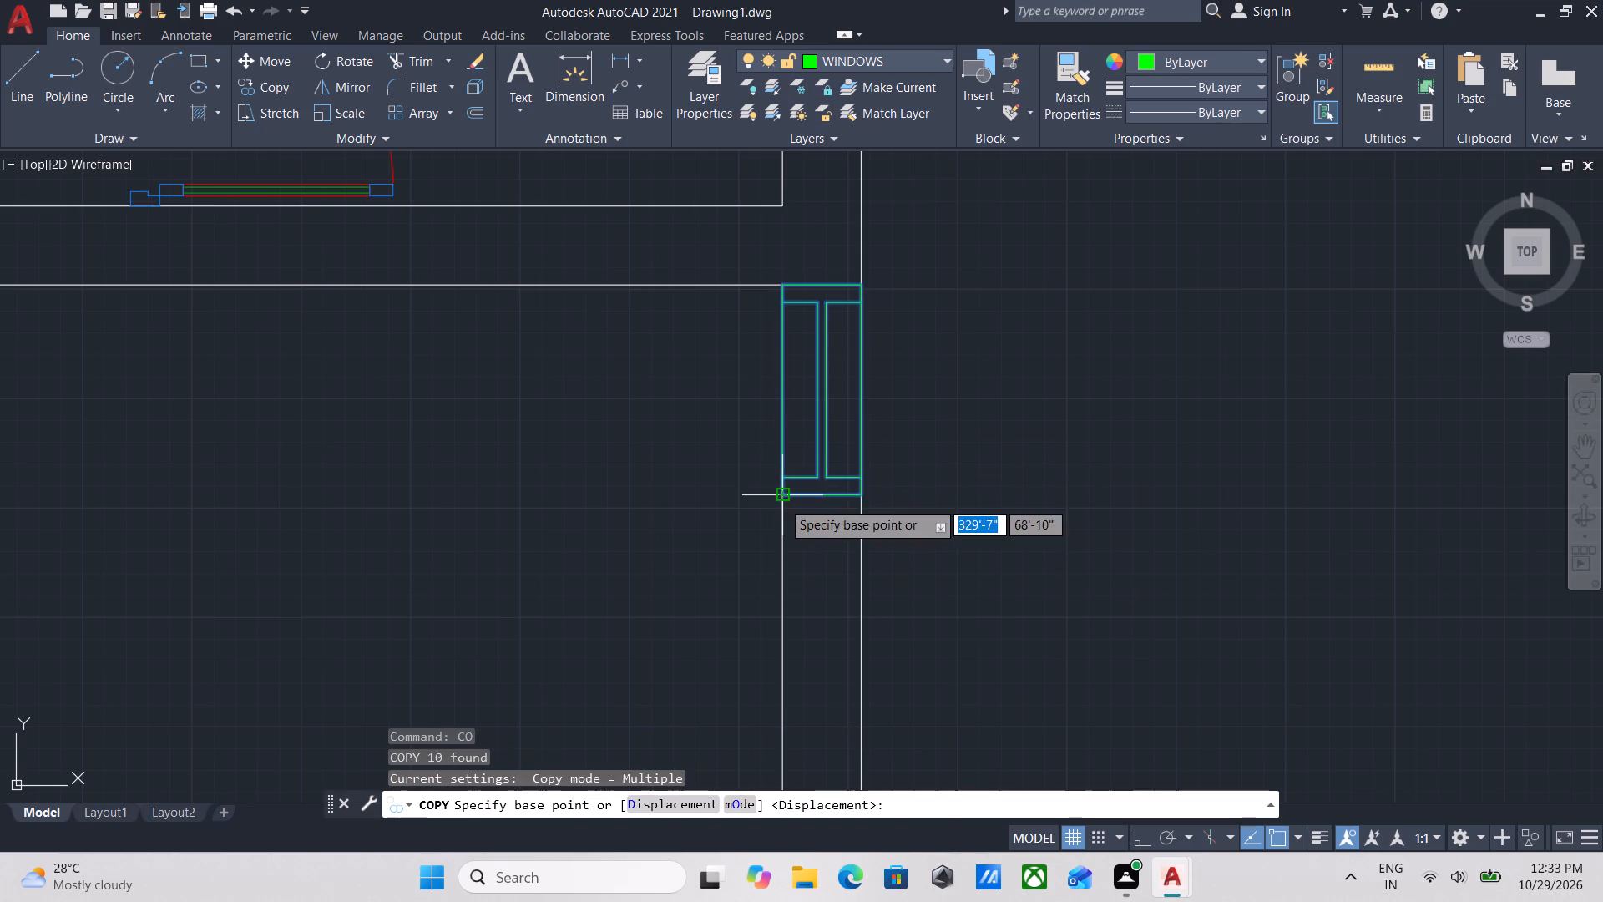
{"action": "left_click", "coordinate": [781, 501]}
{"action": "middle_click_drag", "start_coordinate": [779, 710], "coordinate": [848, 365]}
{"action": "scroll", "coordinate": [865, 630], "scroll_direction": "down", "scroll_amount": 2}
{"action": "middle_click_drag", "start_coordinate": [865, 631], "coordinate": [907, 403]}
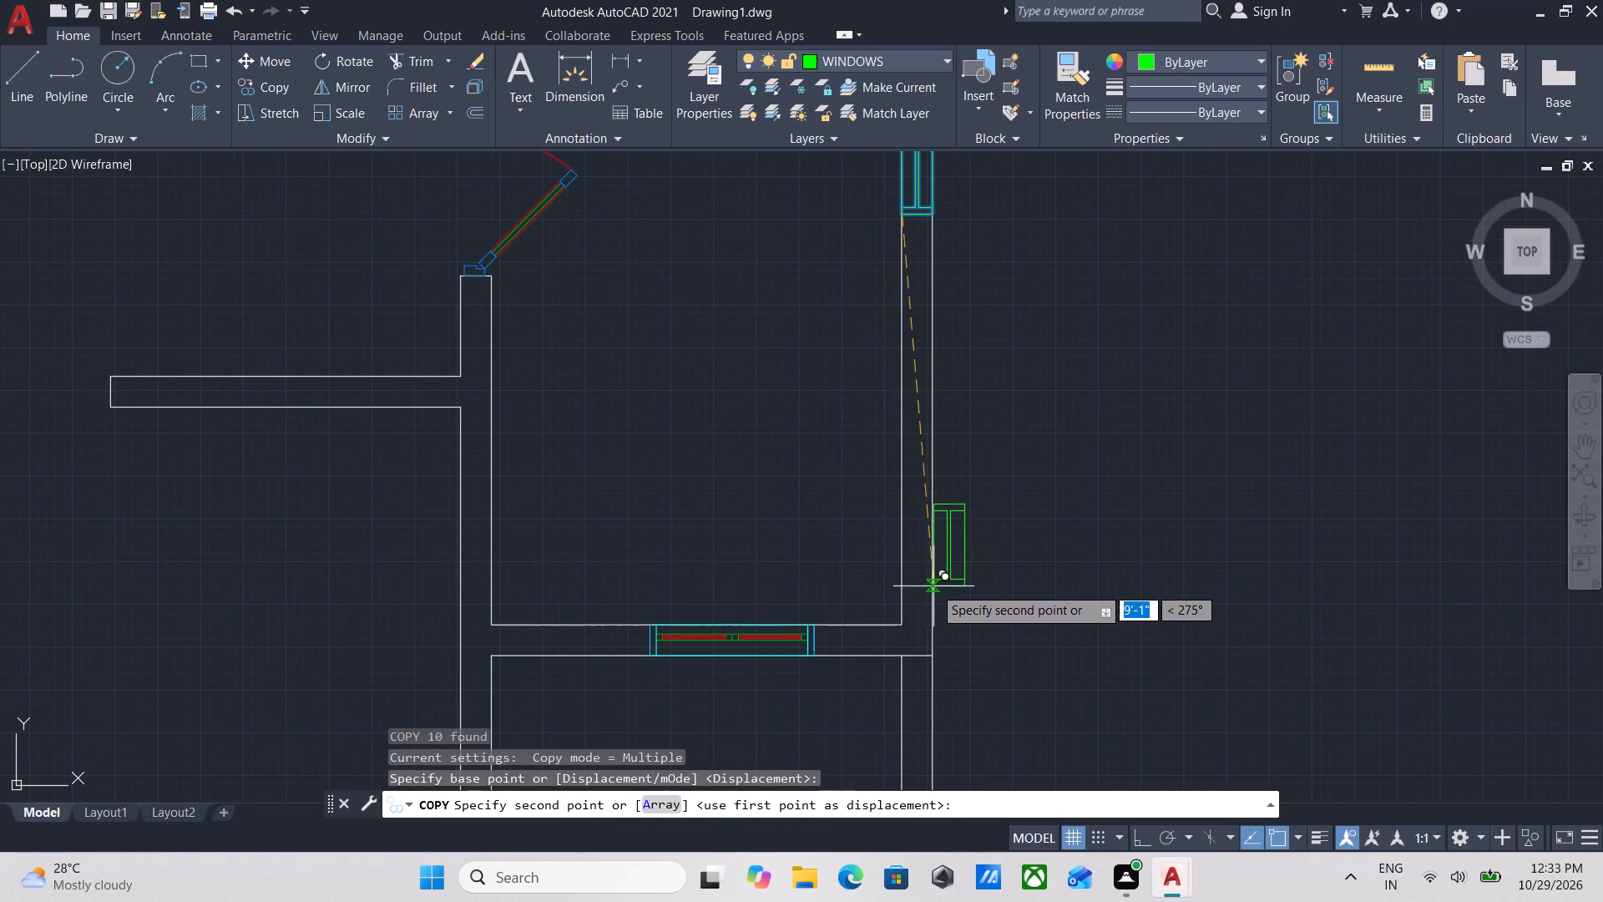
{"action": "left_click", "coordinate": [904, 622]}
{"action": "key", "text": "Escape"}
Examine the southern part of the second plan around its windows, doors and wall lines.
{"action": "scroll", "coordinate": [944, 501], "scroll_direction": "down", "scroll_amount": 2}
{"action": "middle_click_drag", "start_coordinate": [944, 501], "coordinate": [975, 545]}
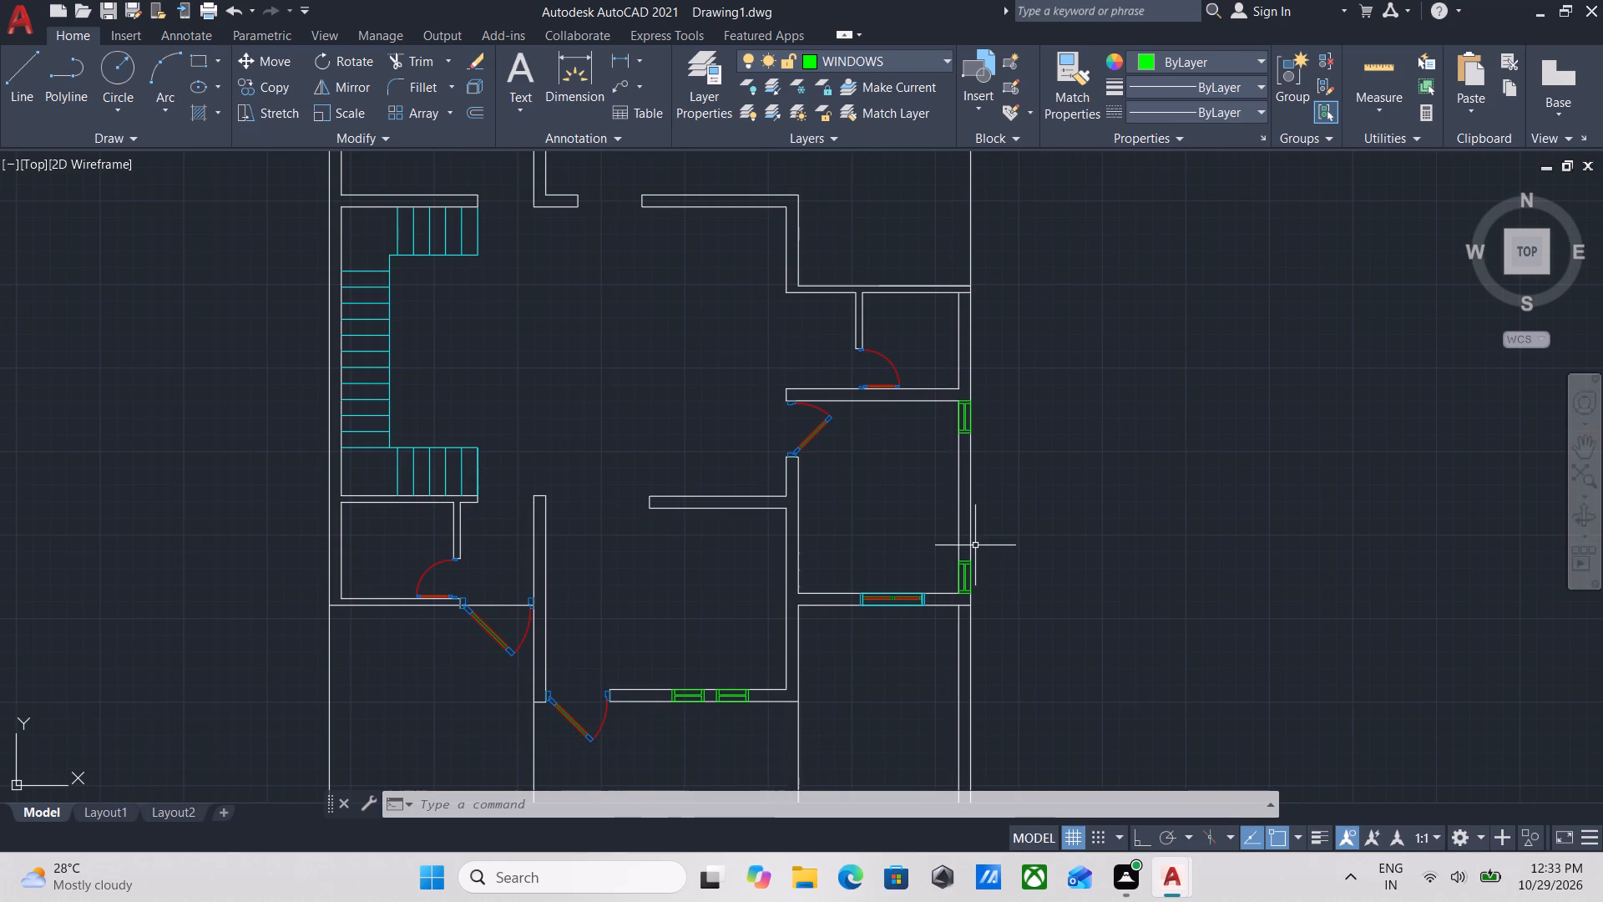
{"action": "scroll", "coordinate": [959, 559], "scroll_direction": "down", "scroll_amount": 2}
{"action": "middle_click_drag", "start_coordinate": [923, 561], "coordinate": [1125, 446]}
{"action": "scroll", "coordinate": [1034, 555], "scroll_direction": "up", "scroll_amount": 2}
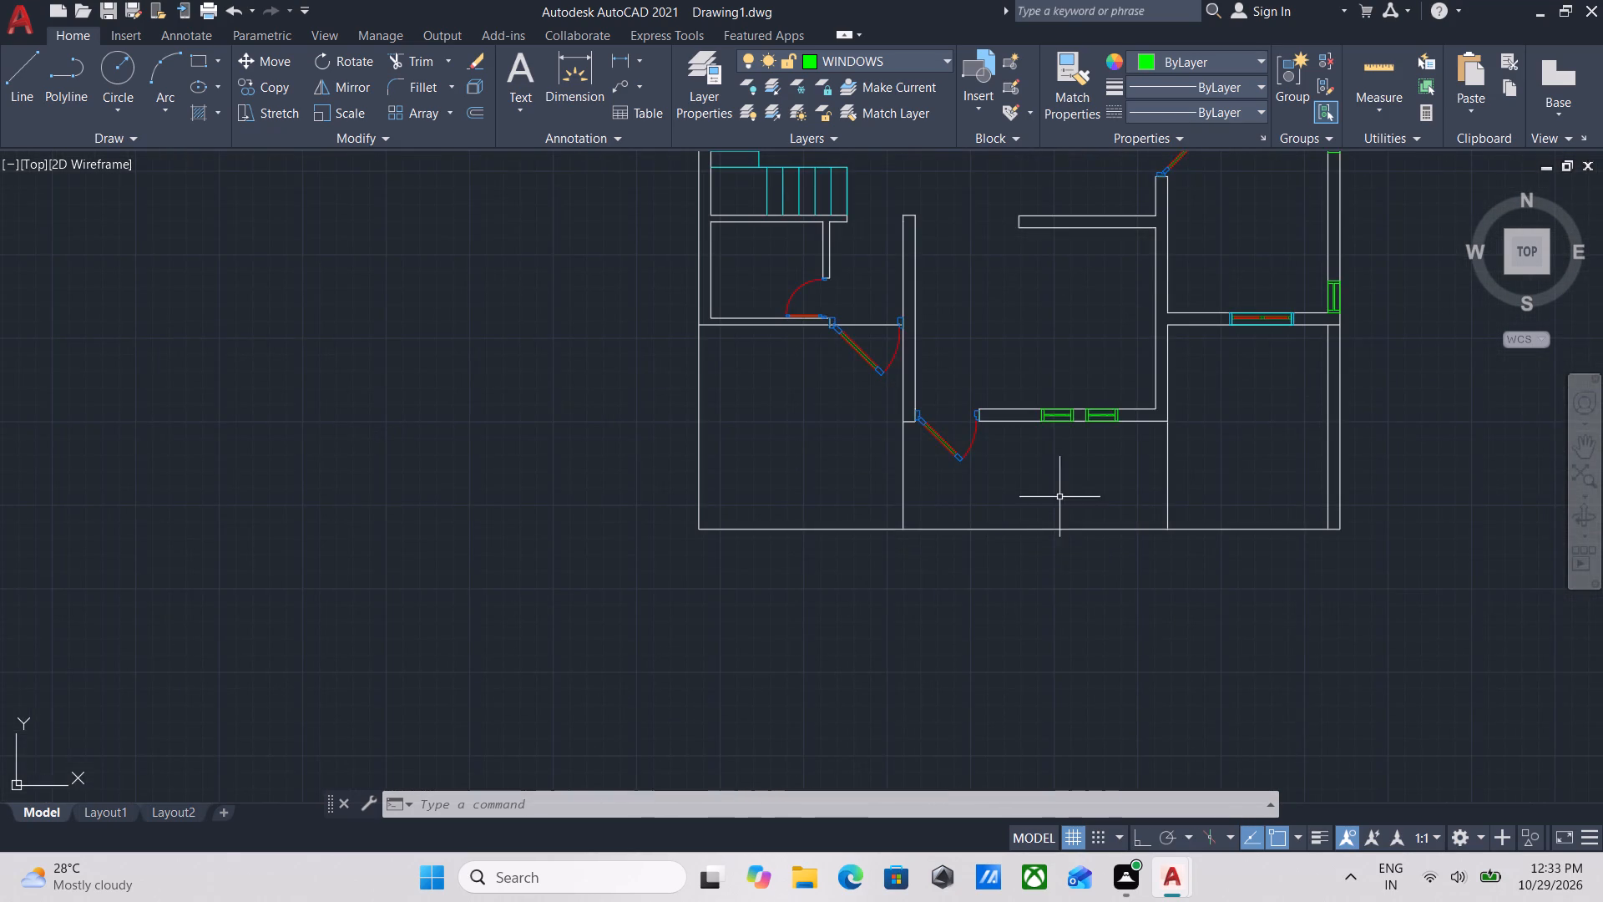
{"action": "middle_click_drag", "start_coordinate": [1059, 492], "coordinate": [1072, 581]}
{"action": "middle_click_drag", "start_coordinate": [978, 454], "coordinate": [1095, 586]}
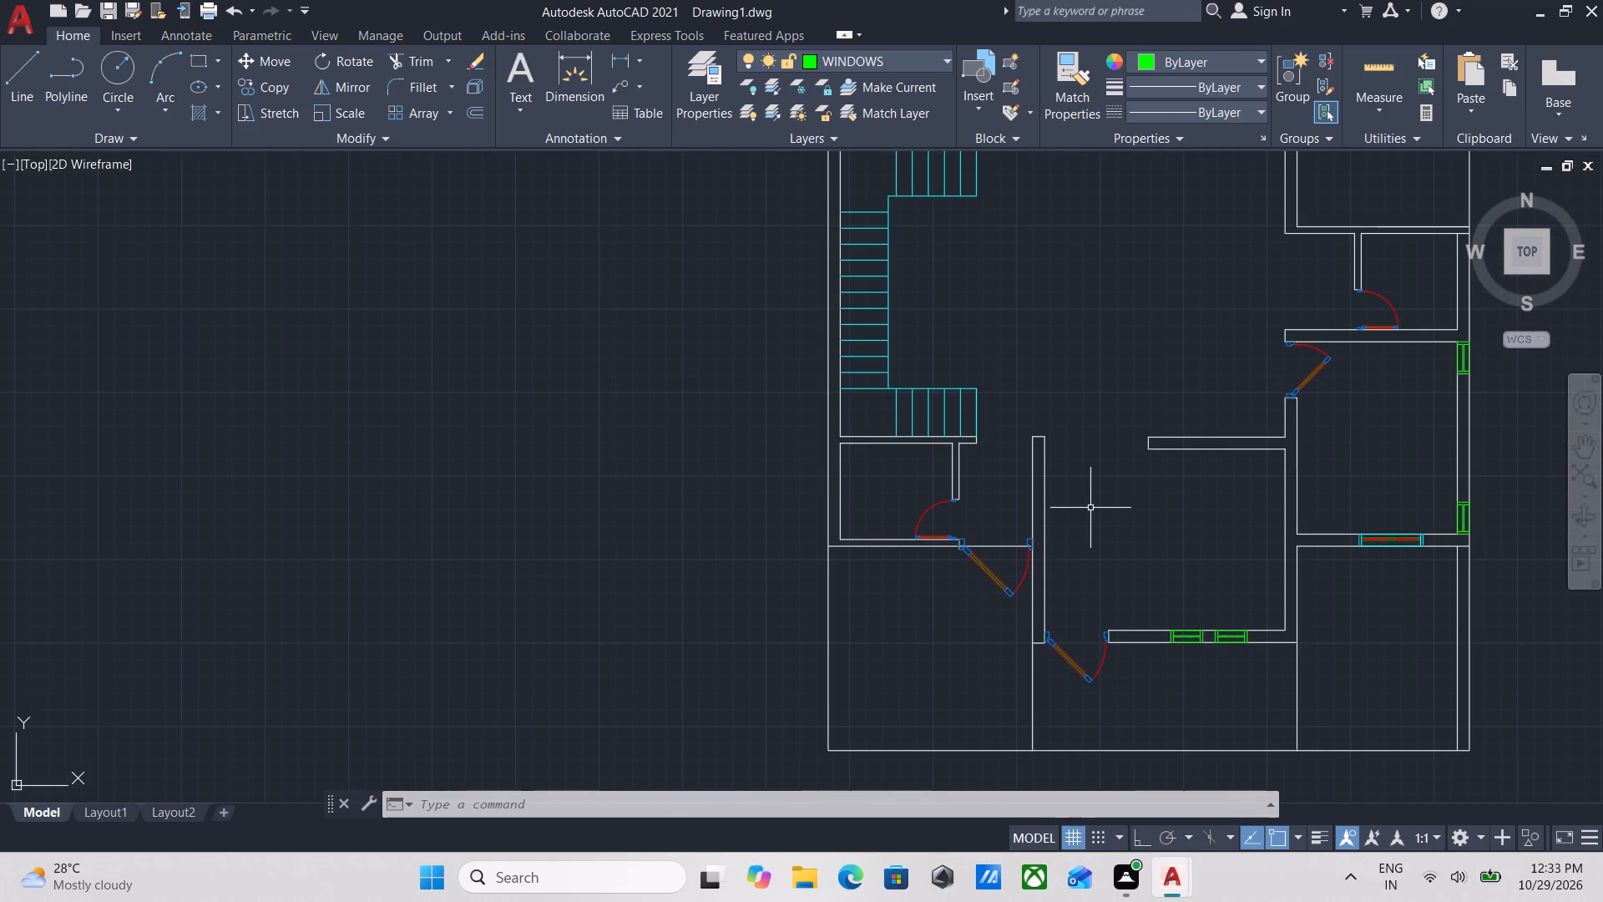
Copy the small window at the west end of the first plan's north wall to the northwest room's inner corner in the second plan.
{"action": "scroll", "coordinate": [1099, 504], "scroll_direction": "down", "scroll_amount": 1}
{"action": "middle_click_drag", "start_coordinate": [1103, 512], "coordinate": [1210, 684]}
{"action": "middle_click_drag", "start_coordinate": [1277, 593], "coordinate": [1256, 503]}
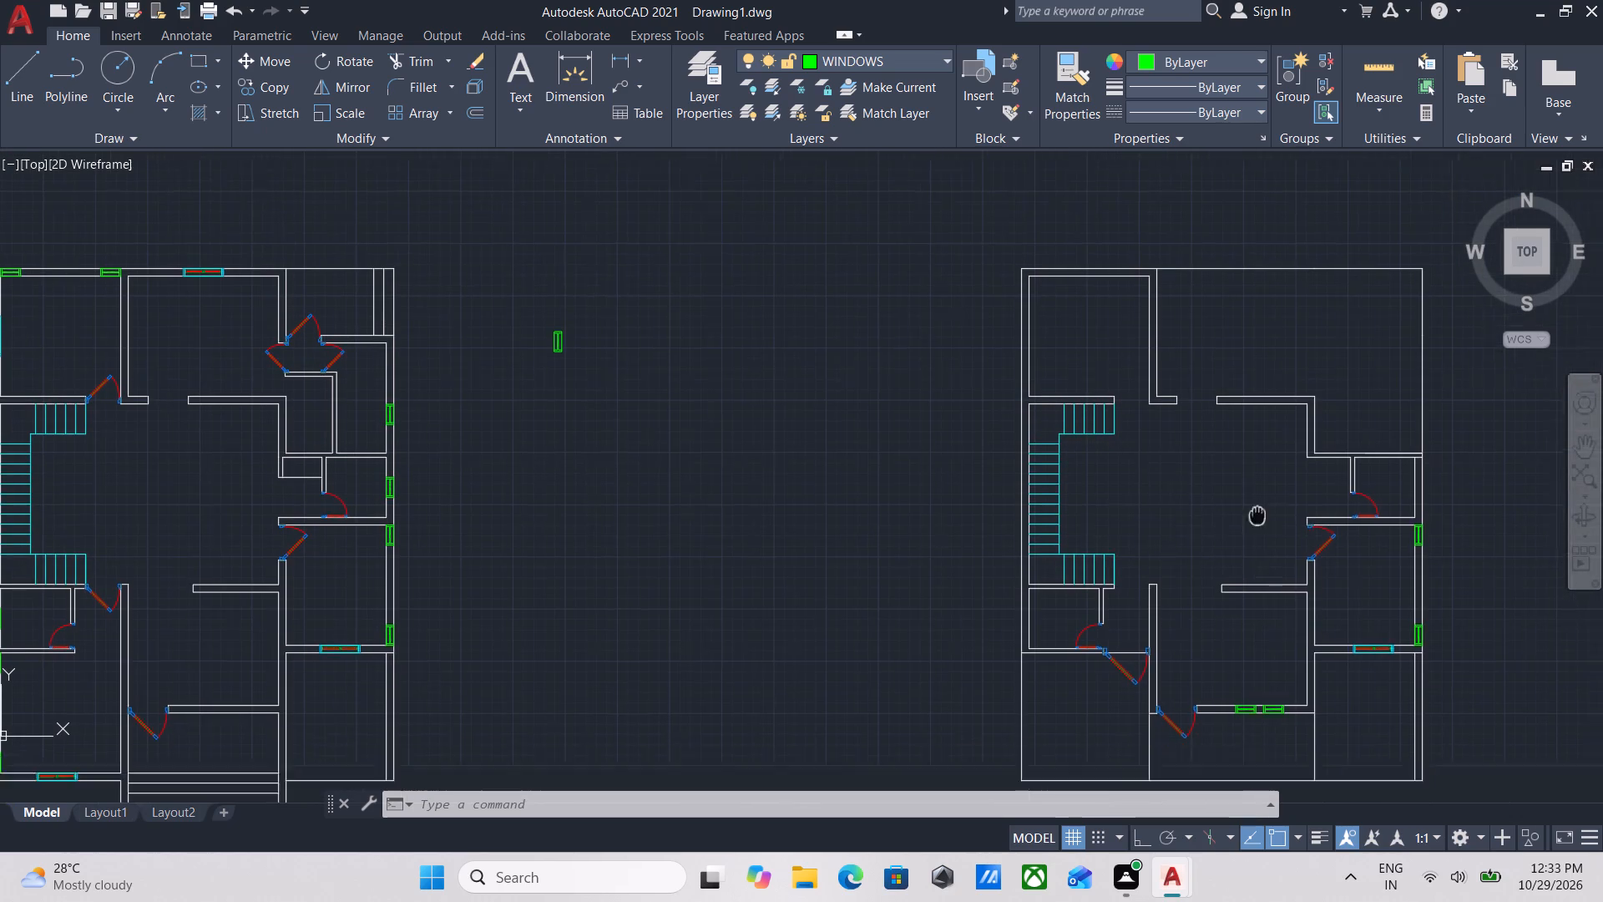
{"action": "middle_click_drag", "start_coordinate": [1256, 503], "coordinate": [1255, 486]}
{"action": "middle_click_drag", "start_coordinate": [1142, 628], "coordinate": [1259, 744]}
{"action": "middle_click_drag", "start_coordinate": [649, 490], "coordinate": [1368, 559]}
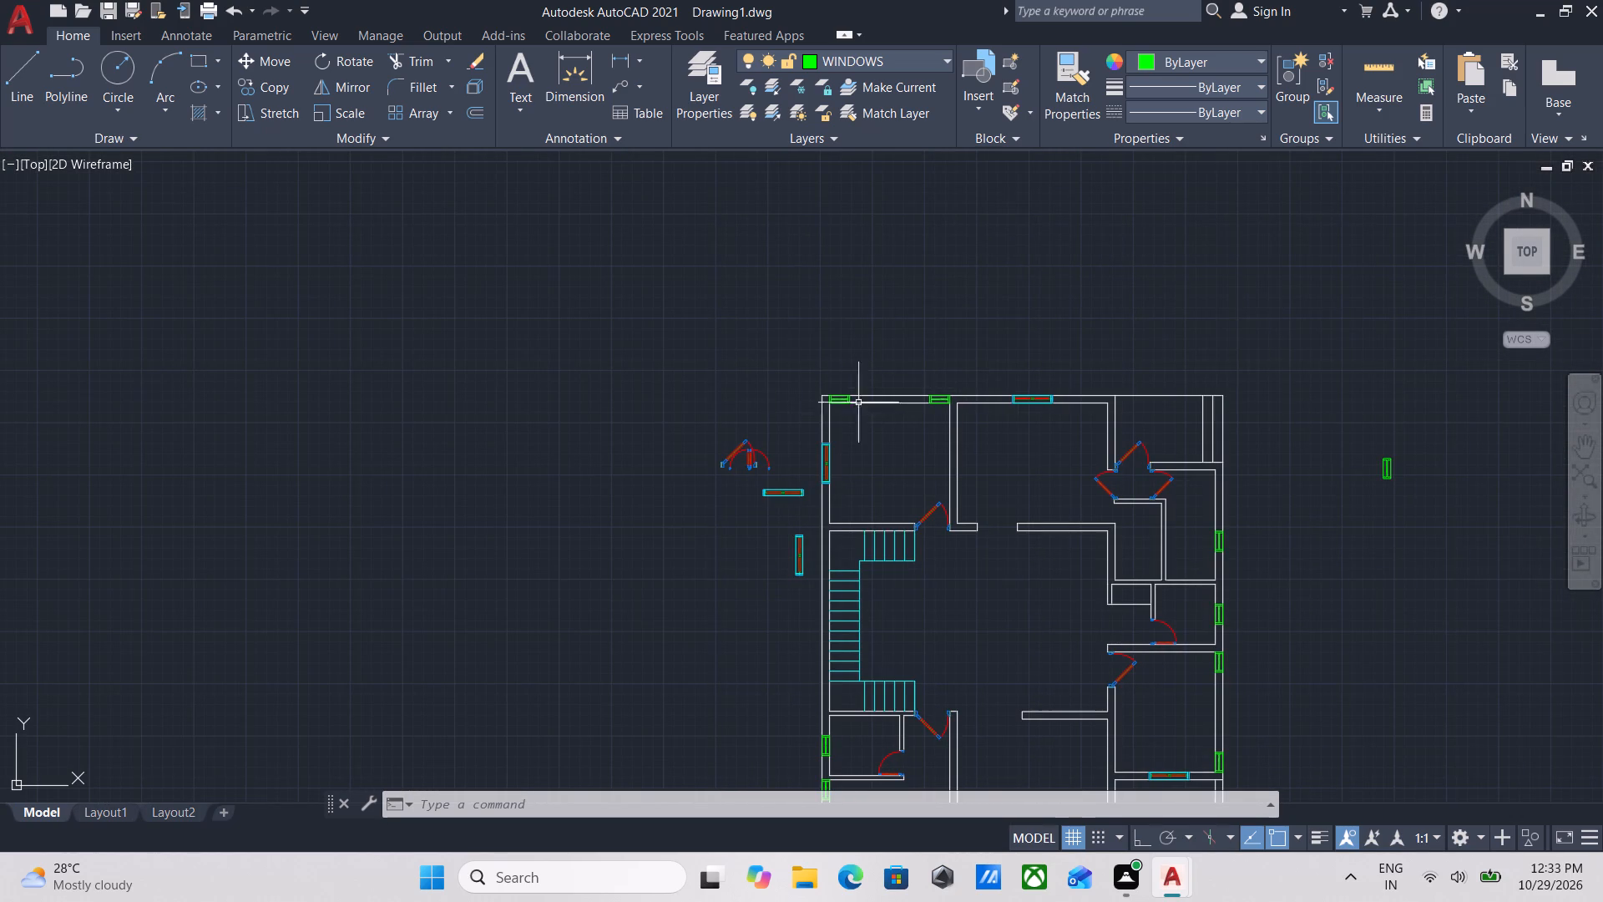
{"action": "scroll", "coordinate": [830, 437], "scroll_direction": "up", "scroll_amount": 2}
{"action": "scroll", "coordinate": [893, 342], "scroll_direction": "up", "scroll_amount": 3}
{"action": "middle_click_drag", "start_coordinate": [893, 340], "coordinate": [925, 391]}
{"action": "left_click", "coordinate": [925, 391]}
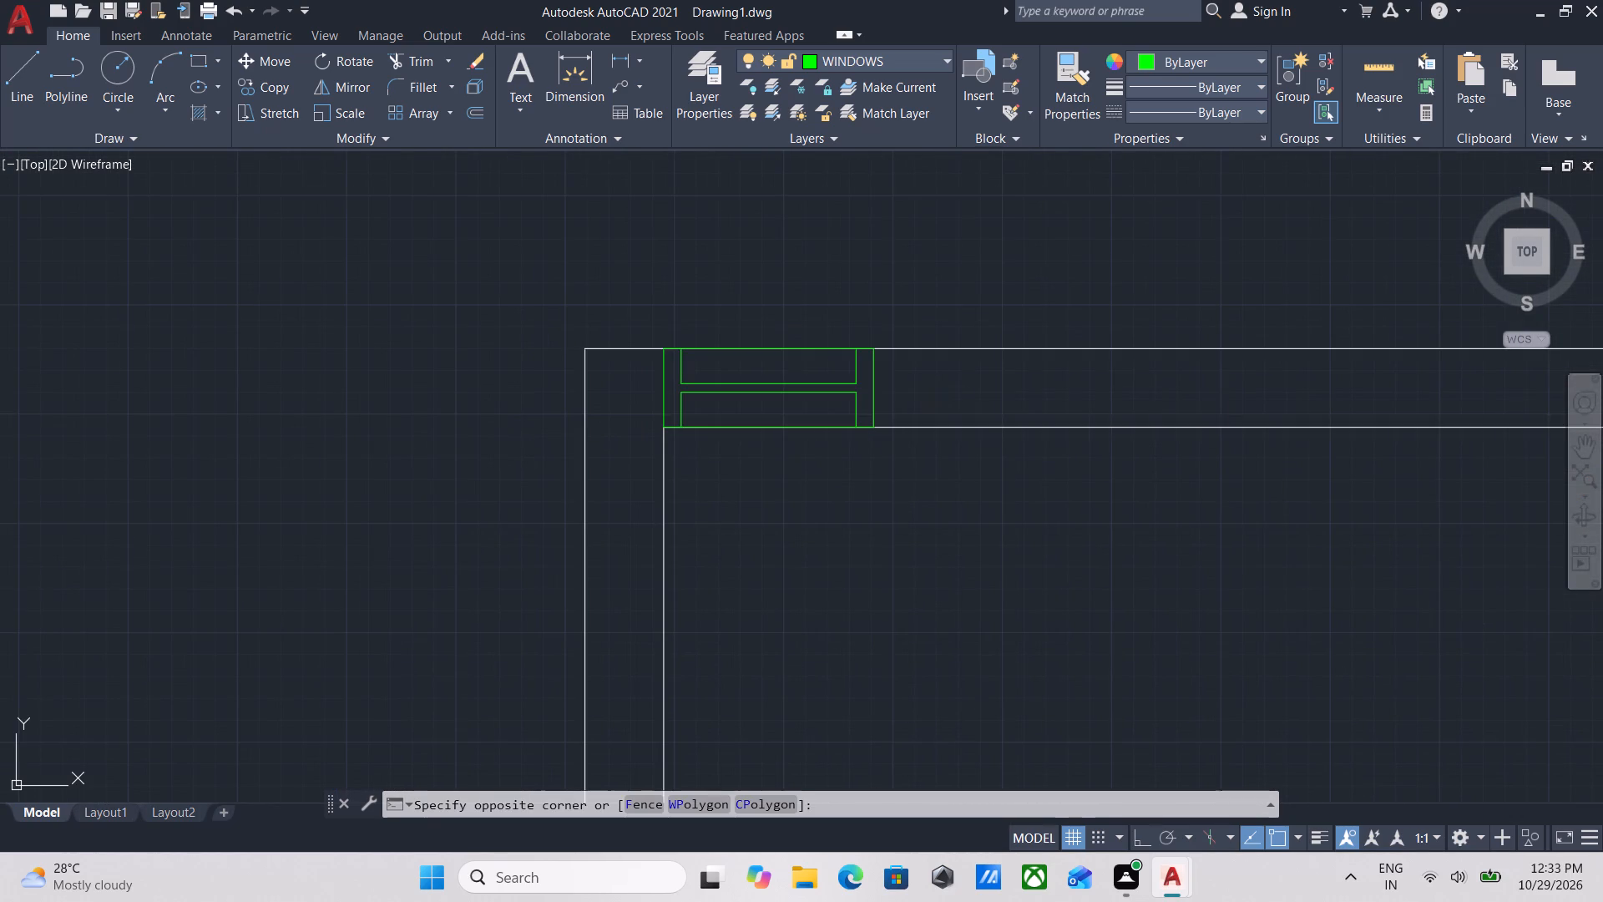
{"action": "left_click", "coordinate": [851, 376]}
{"action": "type", "text": "CO"}
{"action": "key", "text": "Return"}
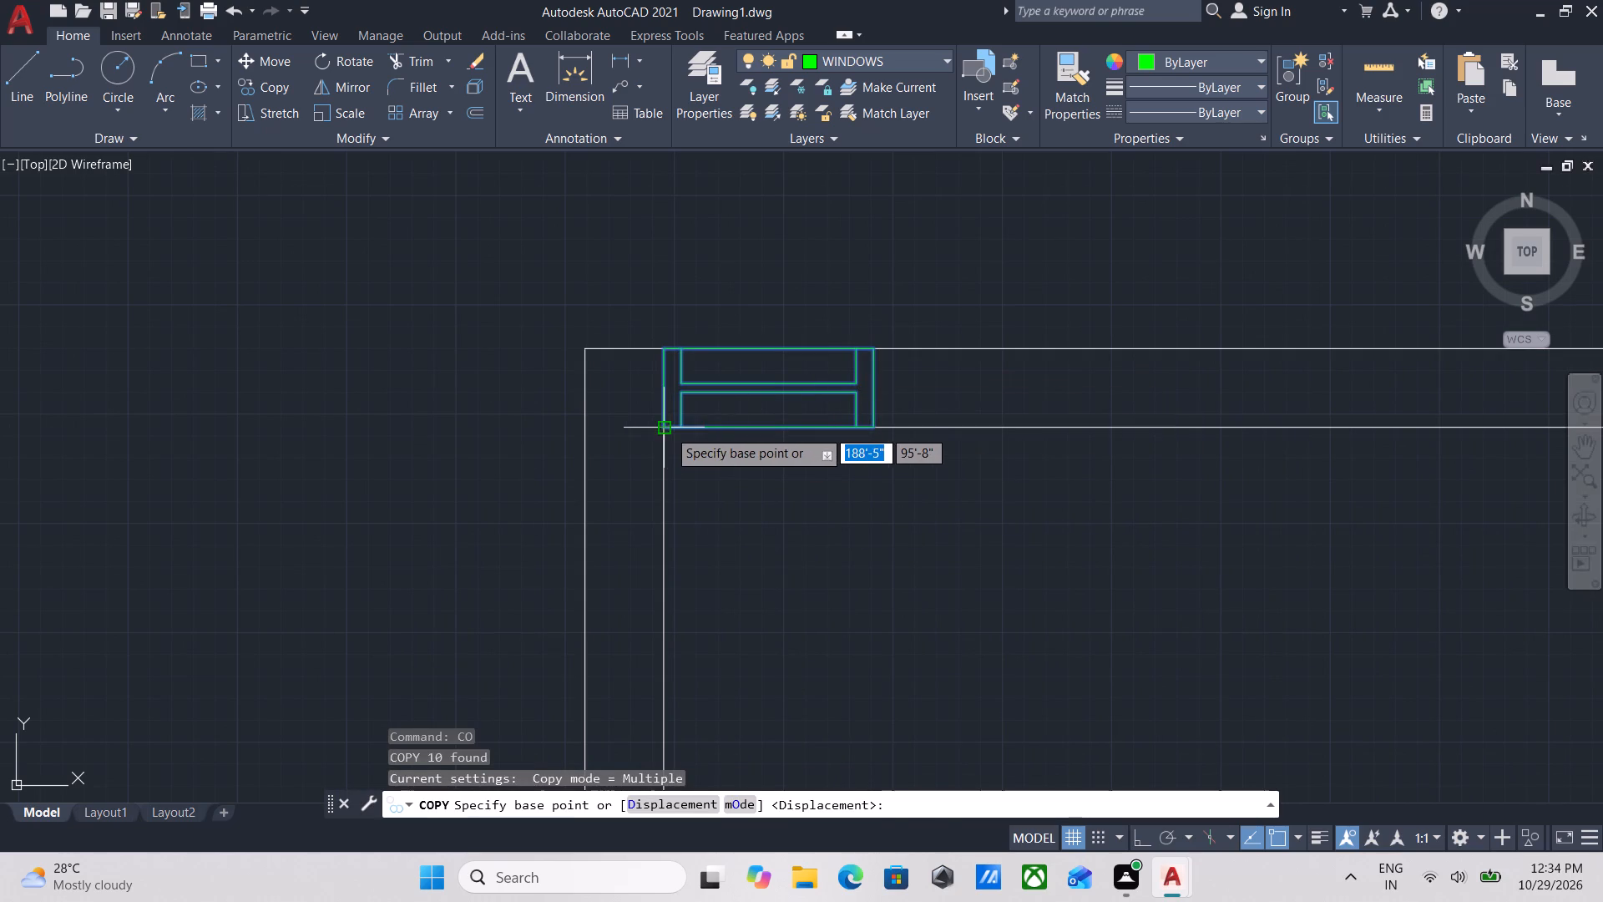
{"action": "left_click", "coordinate": [668, 429]}
{"action": "middle_click_drag", "start_coordinate": [1120, 429], "coordinate": [446, 410]}
{"action": "scroll", "coordinate": [862, 458], "scroll_direction": "down", "scroll_amount": 3}
{"action": "middle_click_drag", "start_coordinate": [862, 458], "coordinate": [334, 451]}
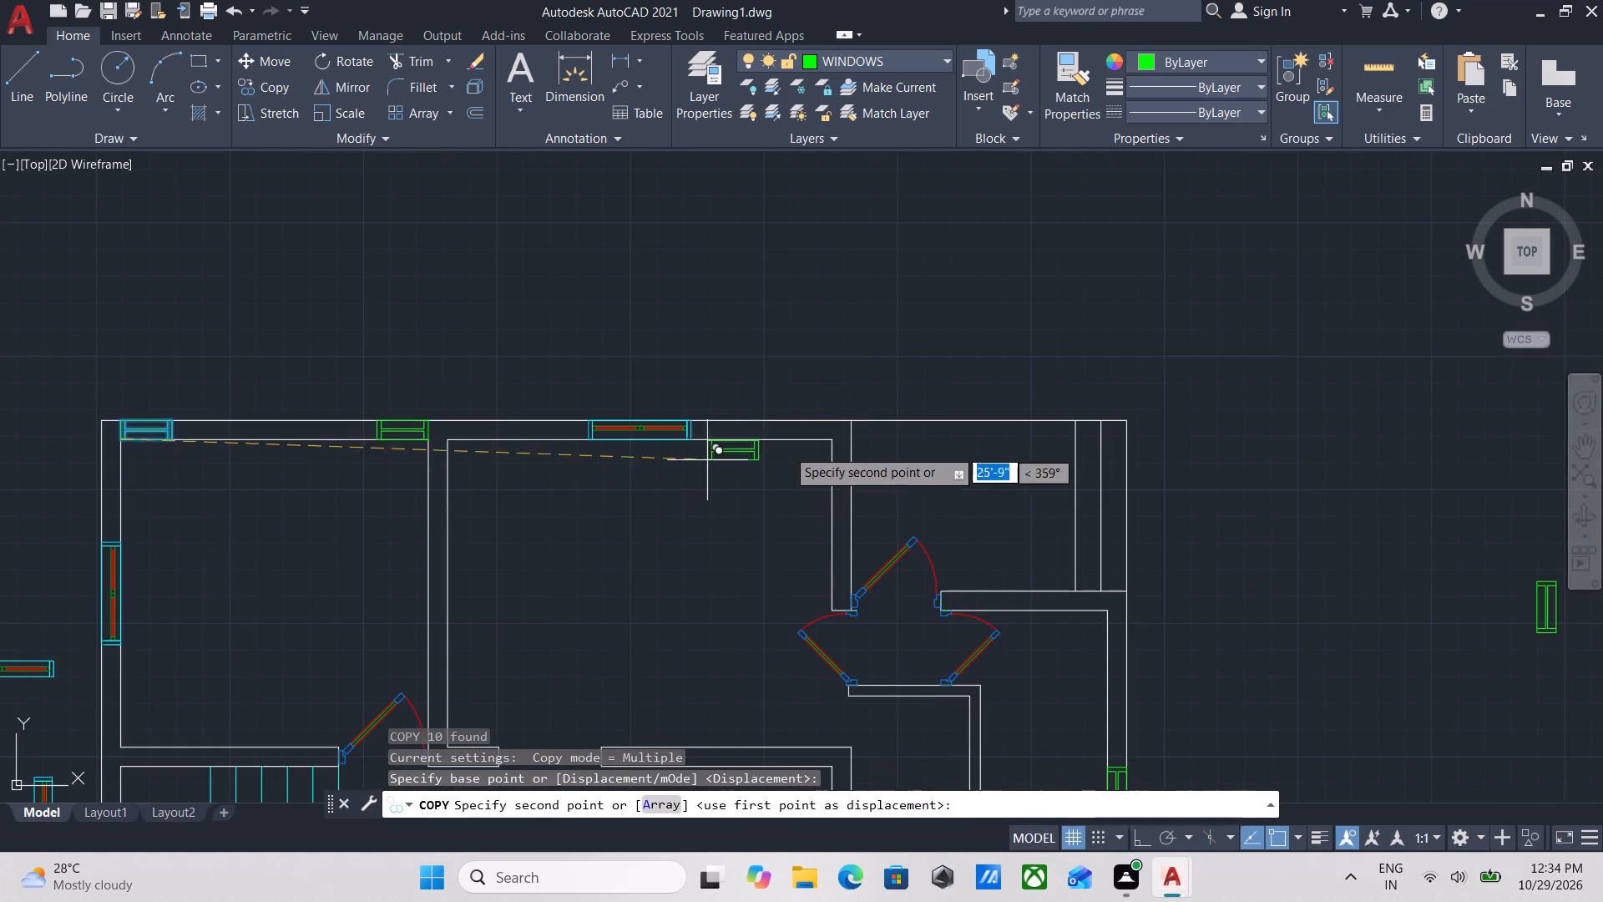
{"action": "scroll", "coordinate": [618, 439], "scroll_direction": "down", "scroll_amount": 3}
{"action": "scroll", "coordinate": [1124, 440], "scroll_direction": "up", "scroll_amount": 3}
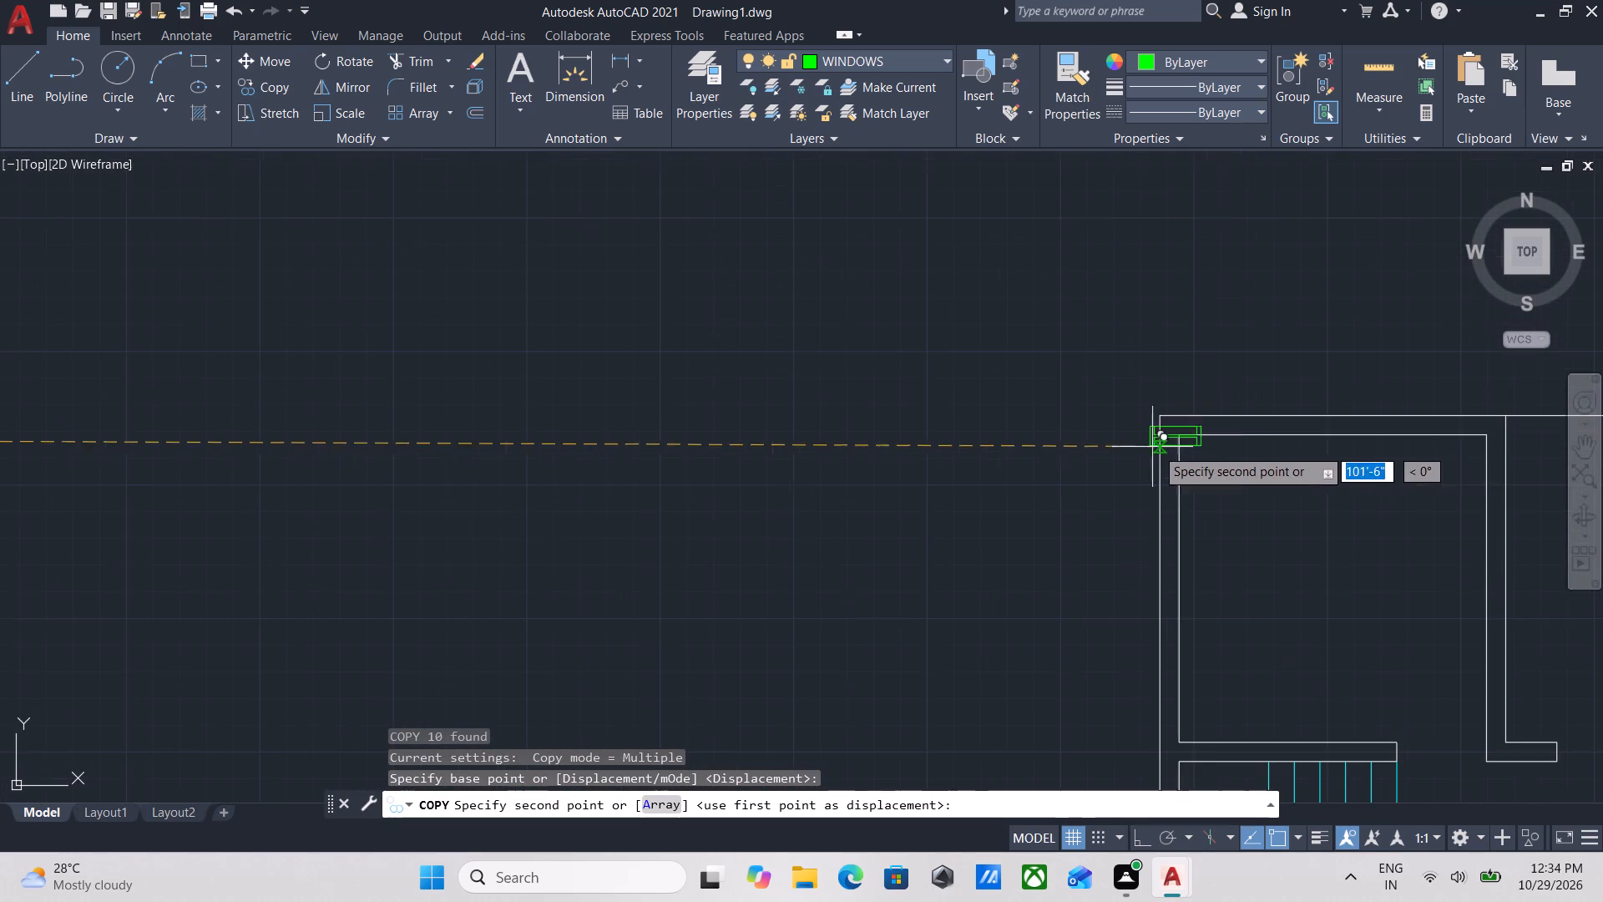
{"action": "left_click", "coordinate": [1177, 437]}
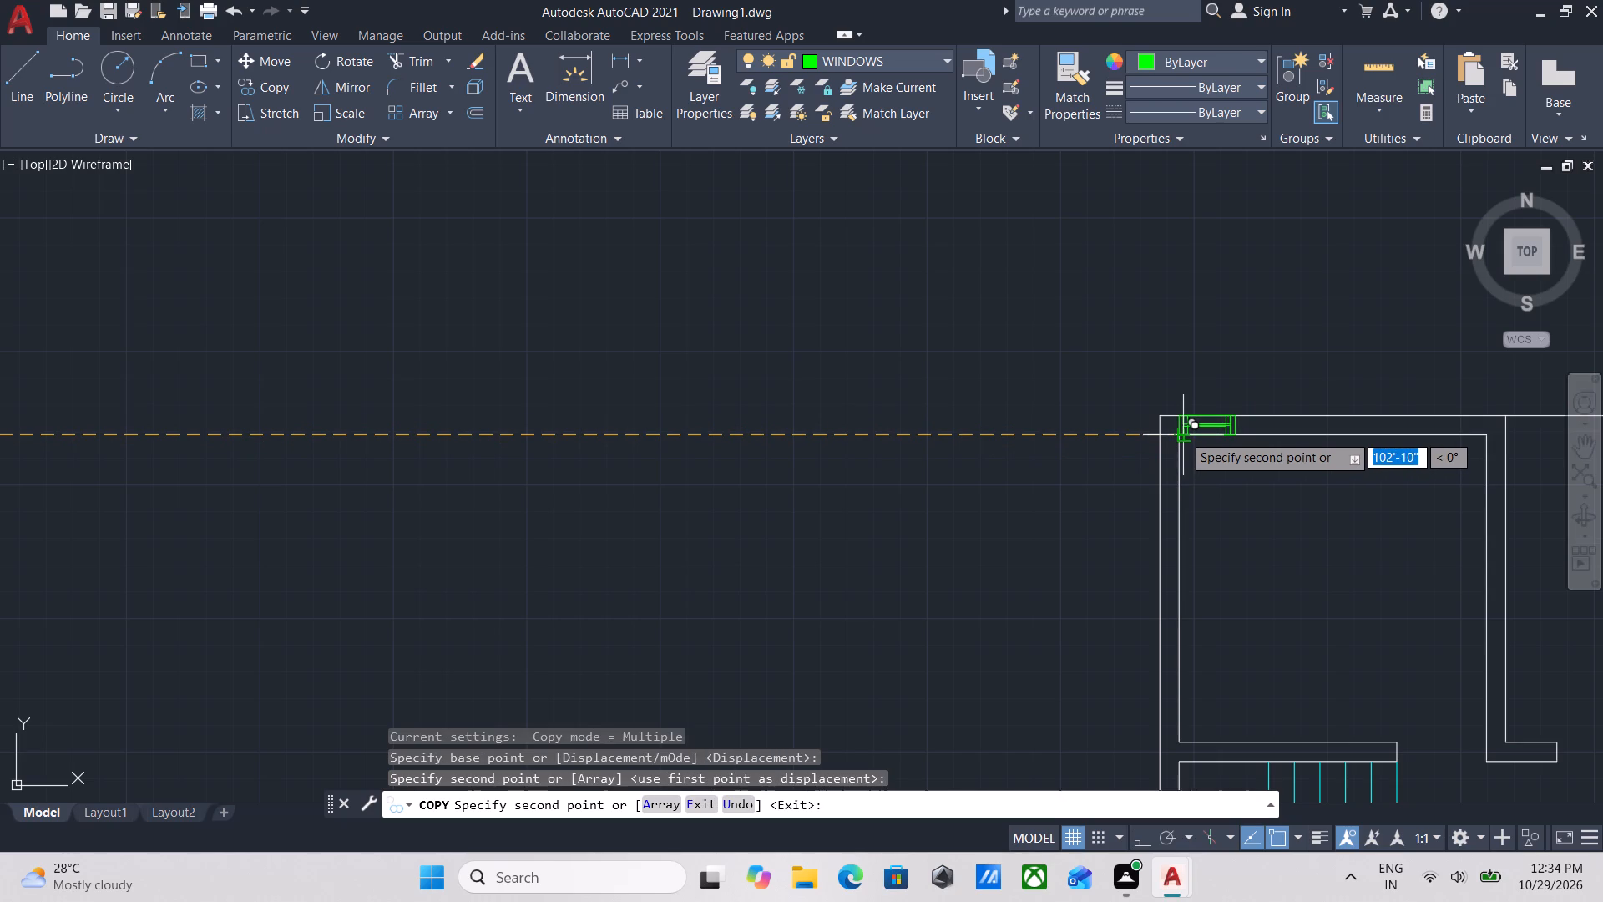
{"action": "key", "text": "Escape"}
Copy the small window at the east end of the first plan's northwest room north wall to the matching inner corner in the second plan.
{"action": "scroll", "coordinate": [1141, 461], "scroll_direction": "down", "scroll_amount": 1}
{"action": "middle_click_drag", "start_coordinate": [869, 496], "coordinate": [1430, 461]}
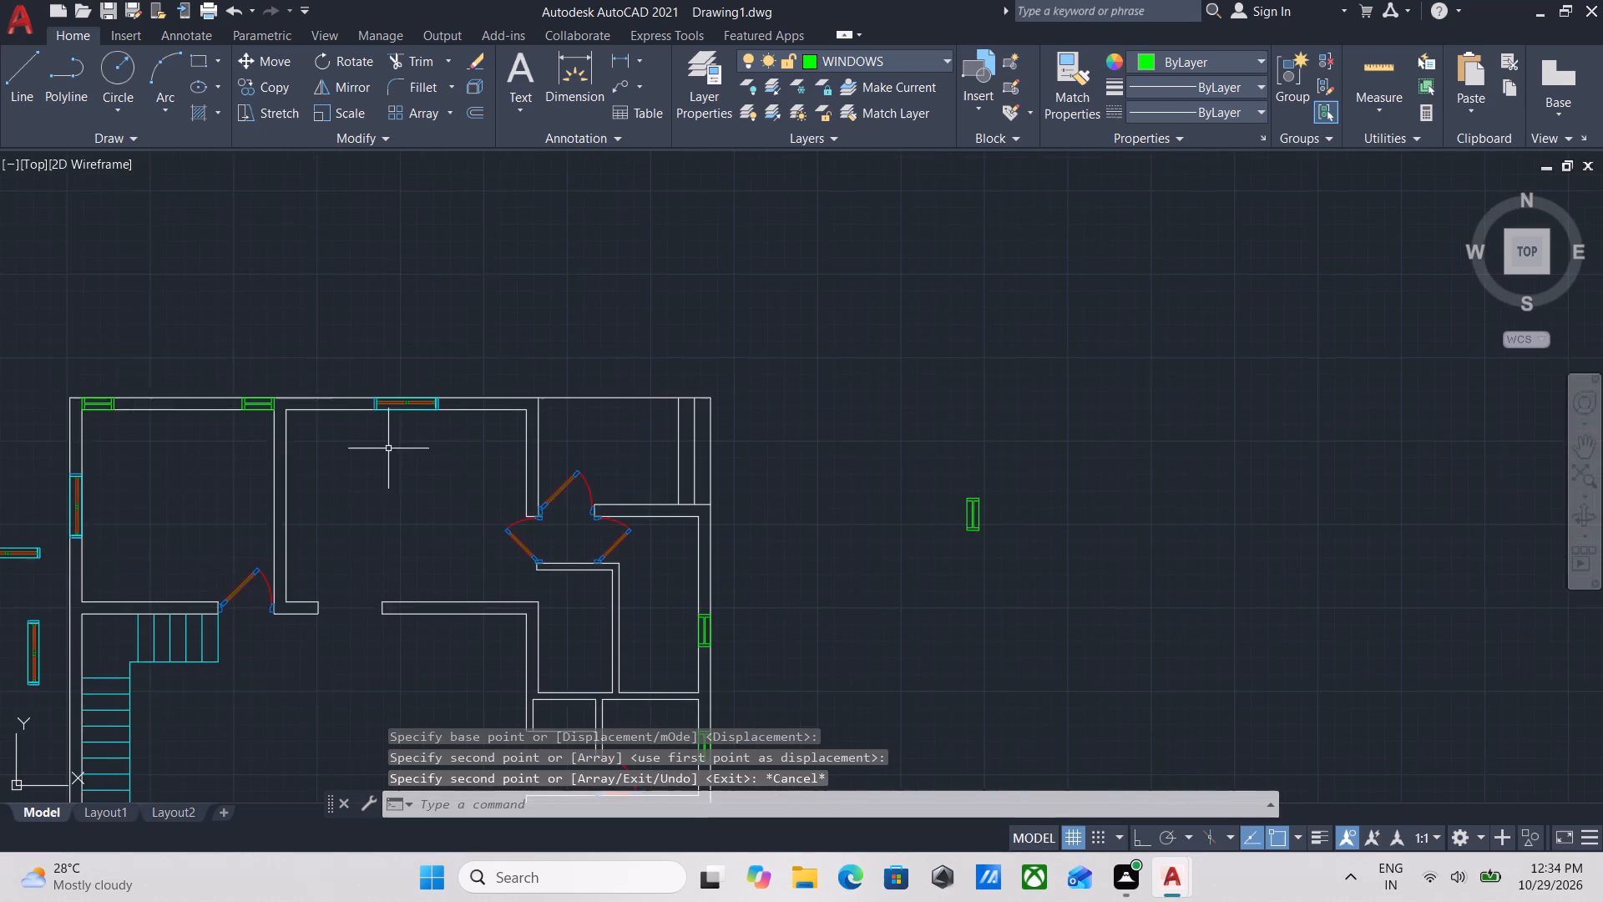
{"action": "middle_click_drag", "start_coordinate": [387, 448], "coordinate": [733, 438]}
{"action": "scroll", "coordinate": [609, 412], "scroll_direction": "up", "scroll_amount": 3}
{"action": "scroll", "coordinate": [640, 329], "scroll_direction": "up", "scroll_amount": 1}
{"action": "middle_click_drag", "start_coordinate": [640, 328], "coordinate": [668, 378]}
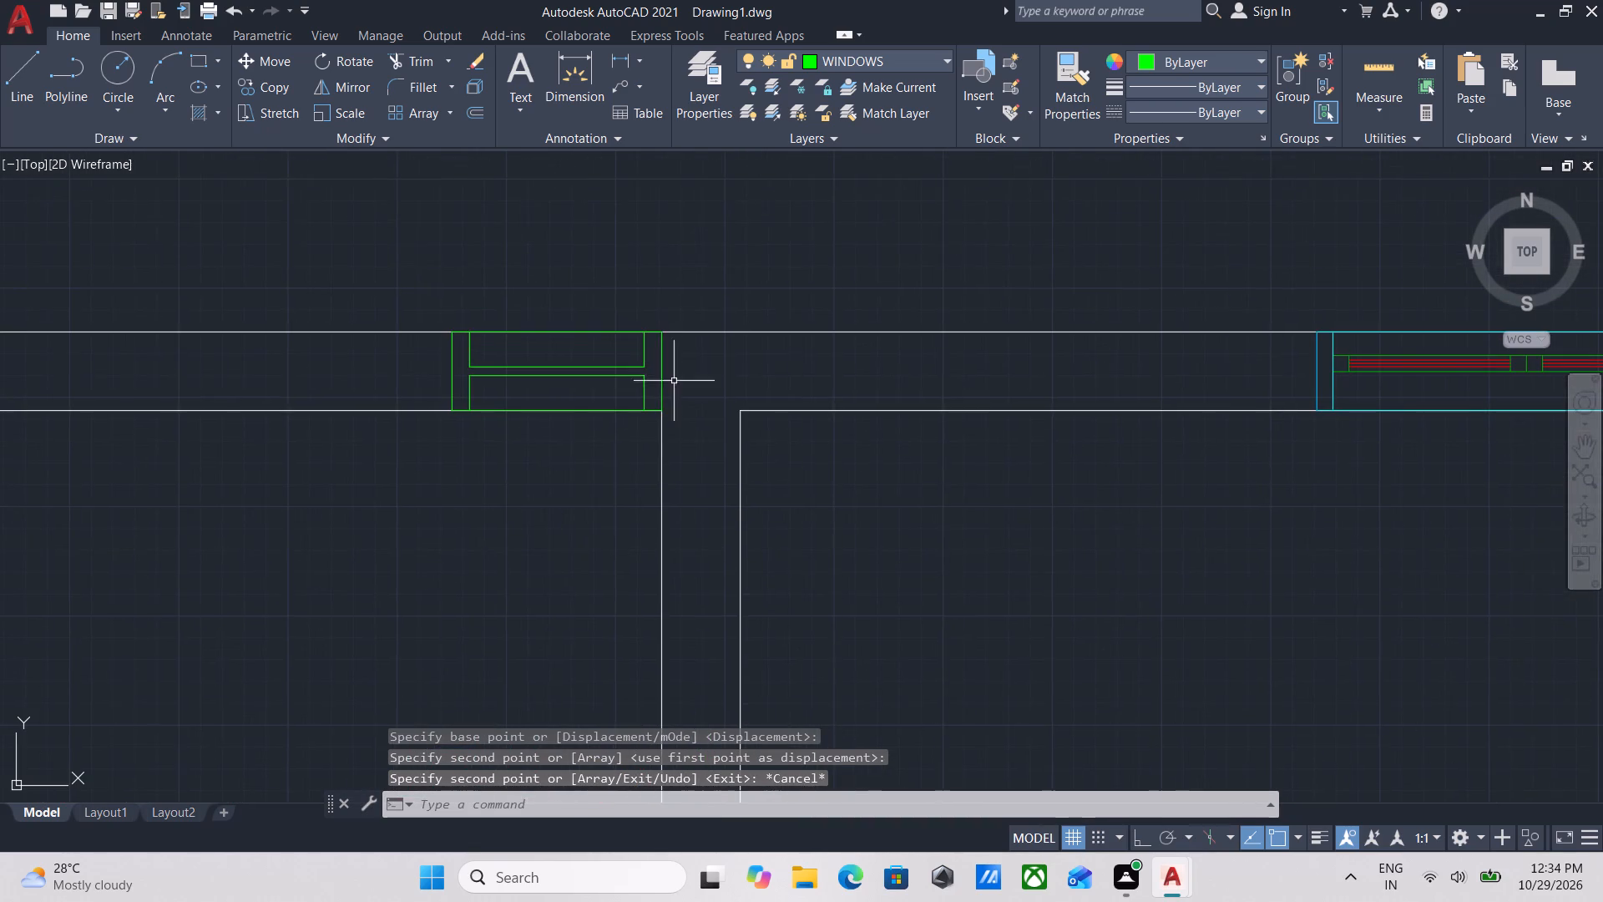
{"action": "left_click", "coordinate": [698, 388]}
{"action": "left_click", "coordinate": [625, 346]}
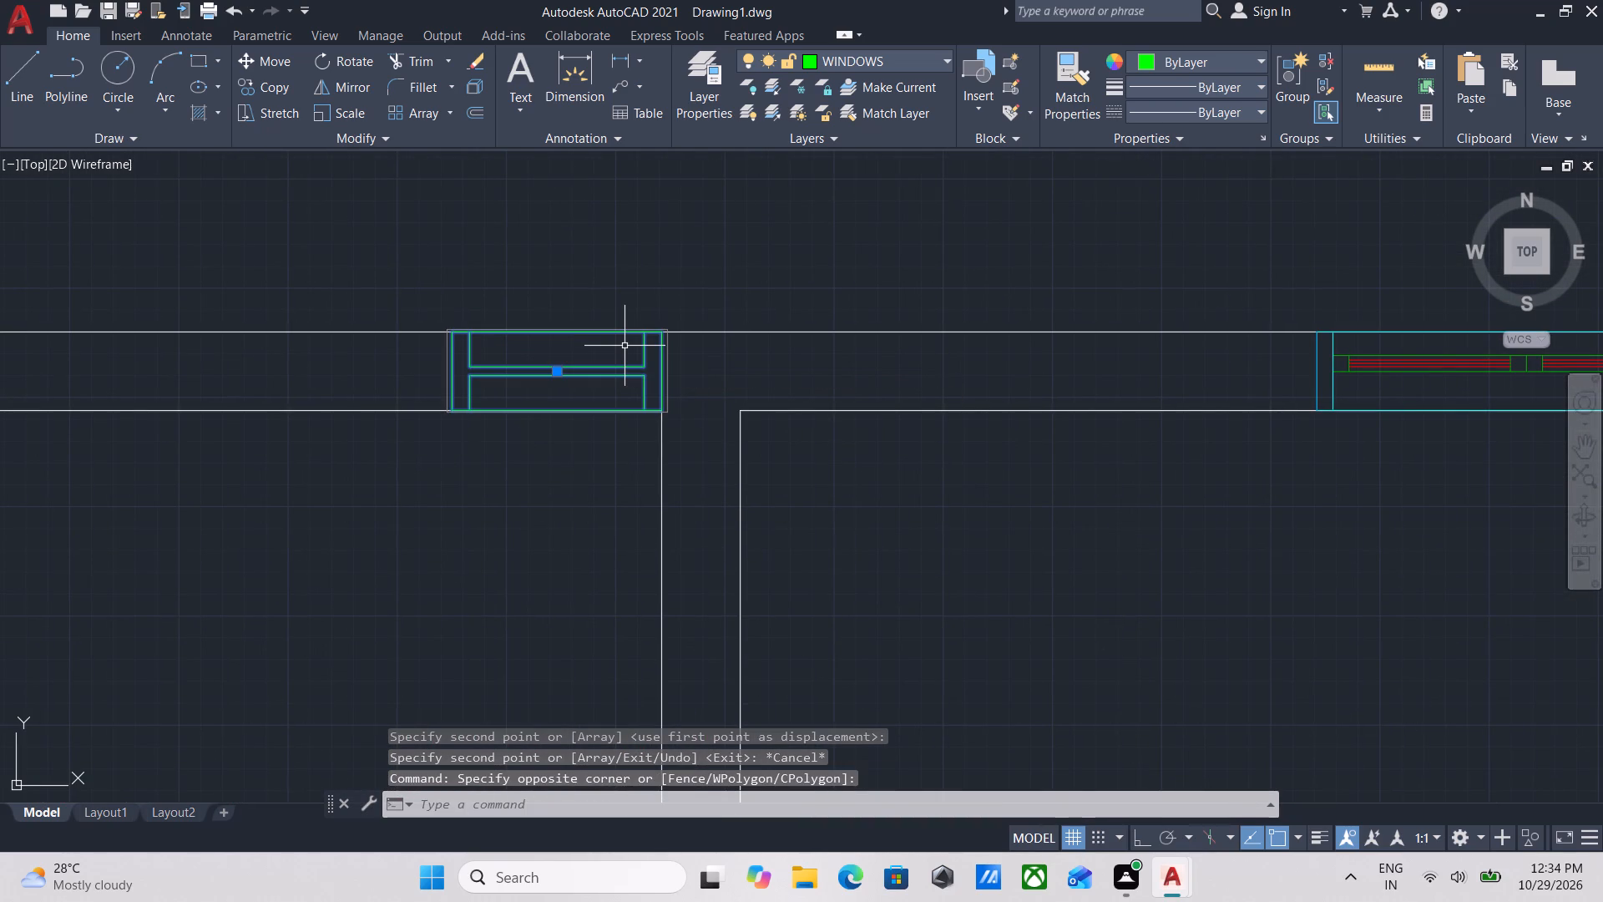
{"action": "type", "text": "CO"}
{"action": "key", "text": "Return"}
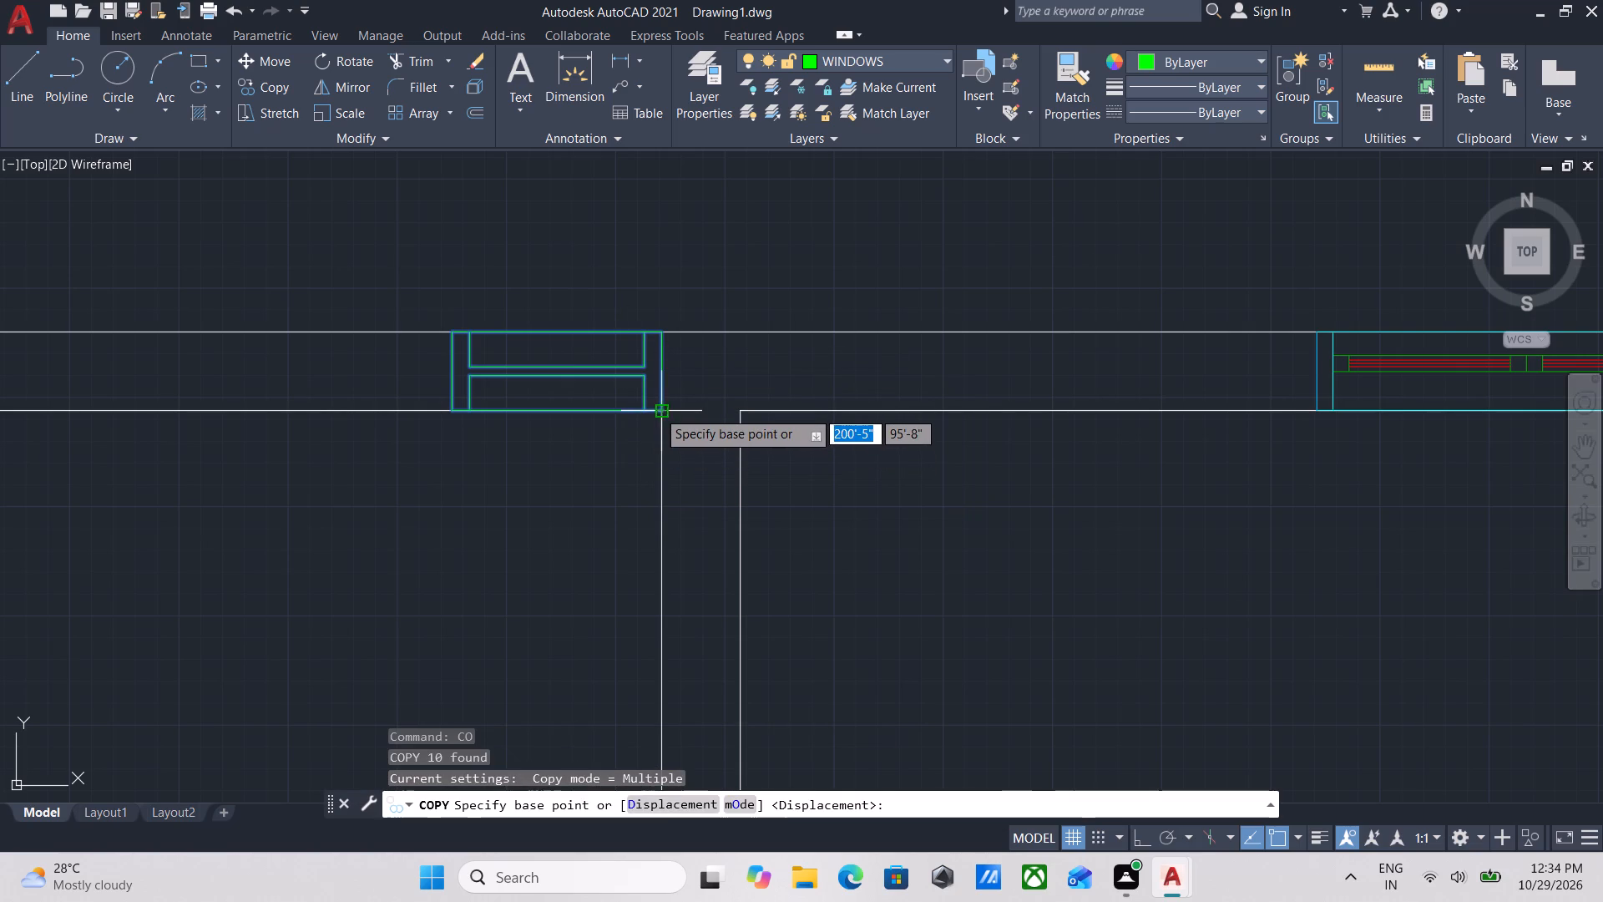
{"action": "left_click", "coordinate": [662, 412]}
{"action": "middle_click_drag", "start_coordinate": [1438, 337], "coordinate": [432, 356]}
{"action": "scroll", "coordinate": [923, 412], "scroll_direction": "down", "scroll_amount": 4}
{"action": "middle_click_drag", "start_coordinate": [892, 413], "coordinate": [272, 424]}
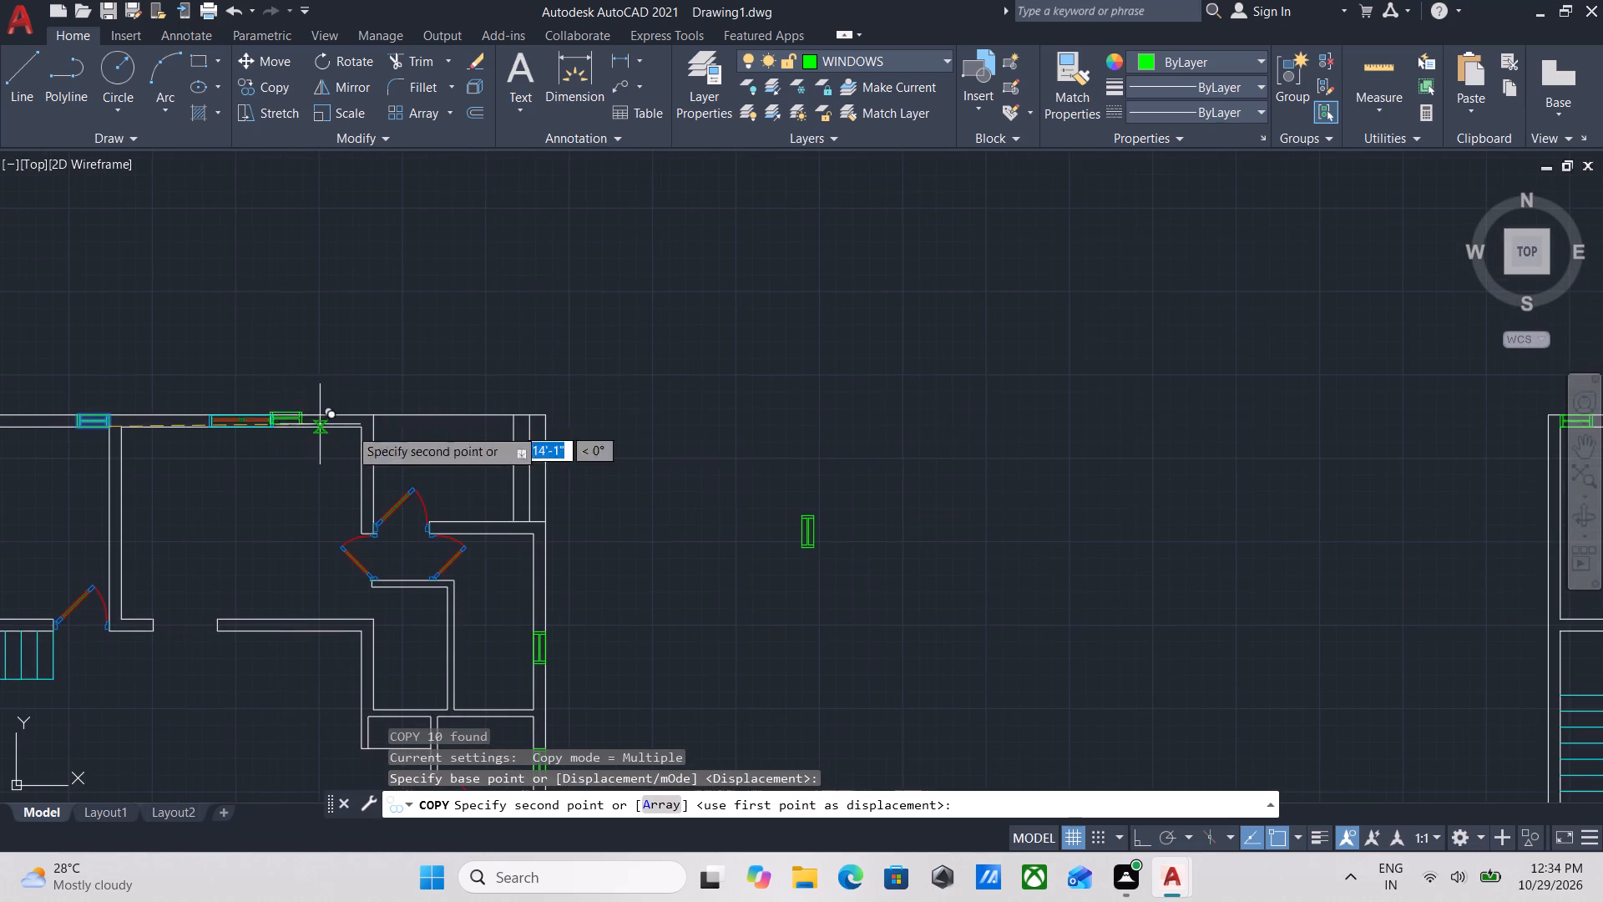
{"action": "scroll", "coordinate": [688, 429], "scroll_direction": "down", "scroll_amount": 1}
{"action": "middle_click_drag", "start_coordinate": [688, 429], "coordinate": [246, 428]}
{"action": "scroll", "coordinate": [846, 425], "scroll_direction": "up", "scroll_amount": 3}
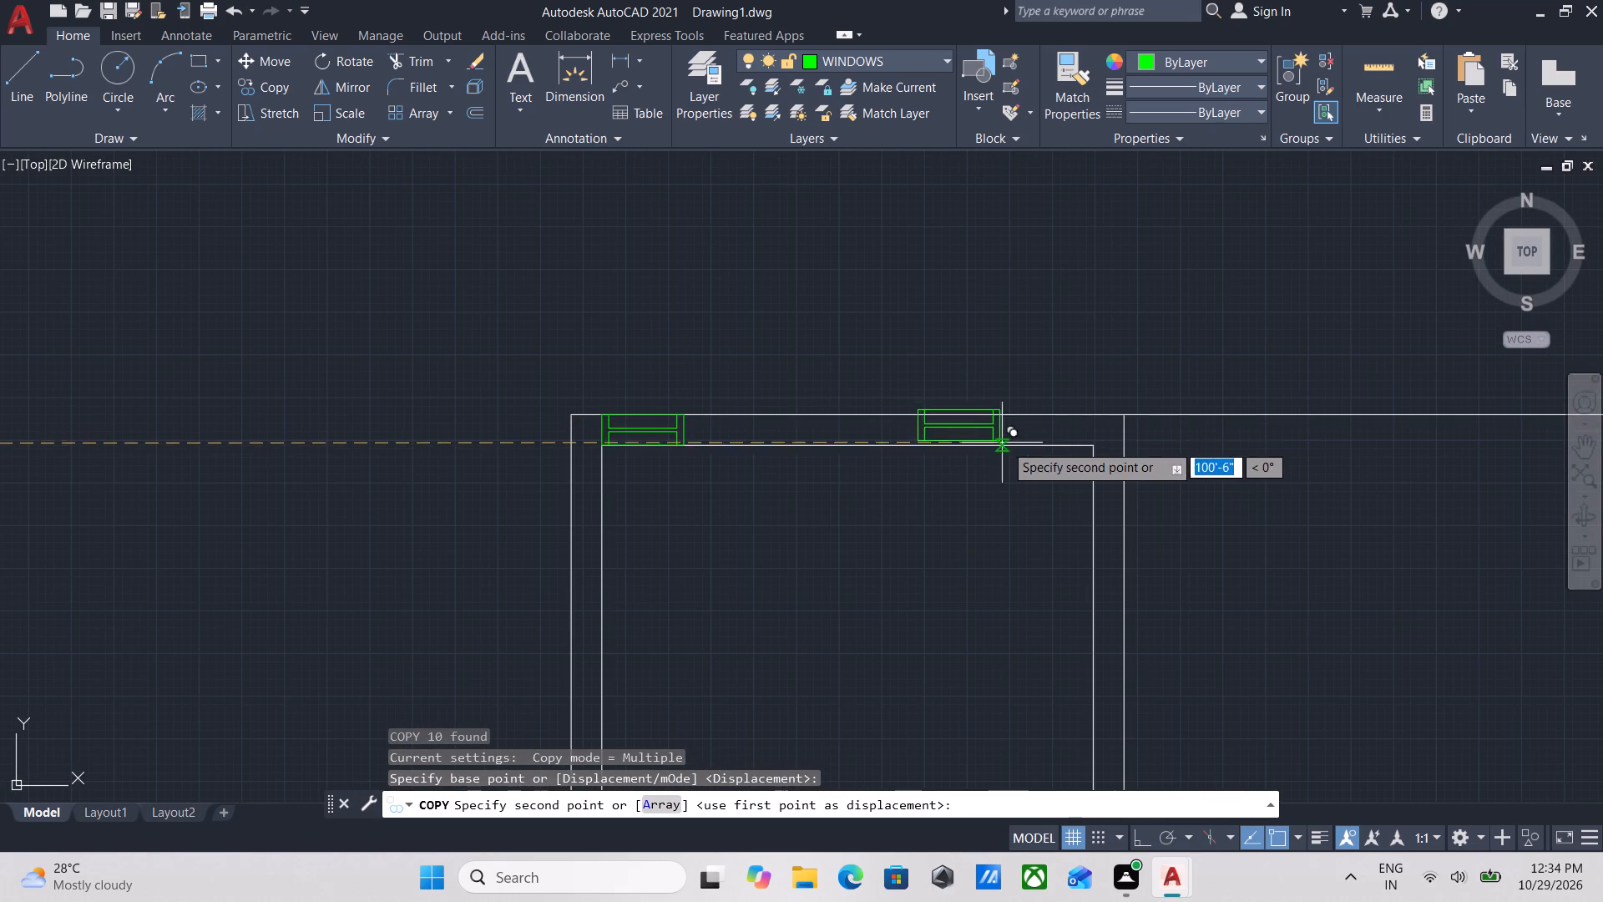
{"action": "left_click", "coordinate": [1098, 449]}
{"action": "scroll", "coordinate": [1115, 388], "scroll_direction": "down", "scroll_amount": 3}
{"action": "key", "text": "Escape"}
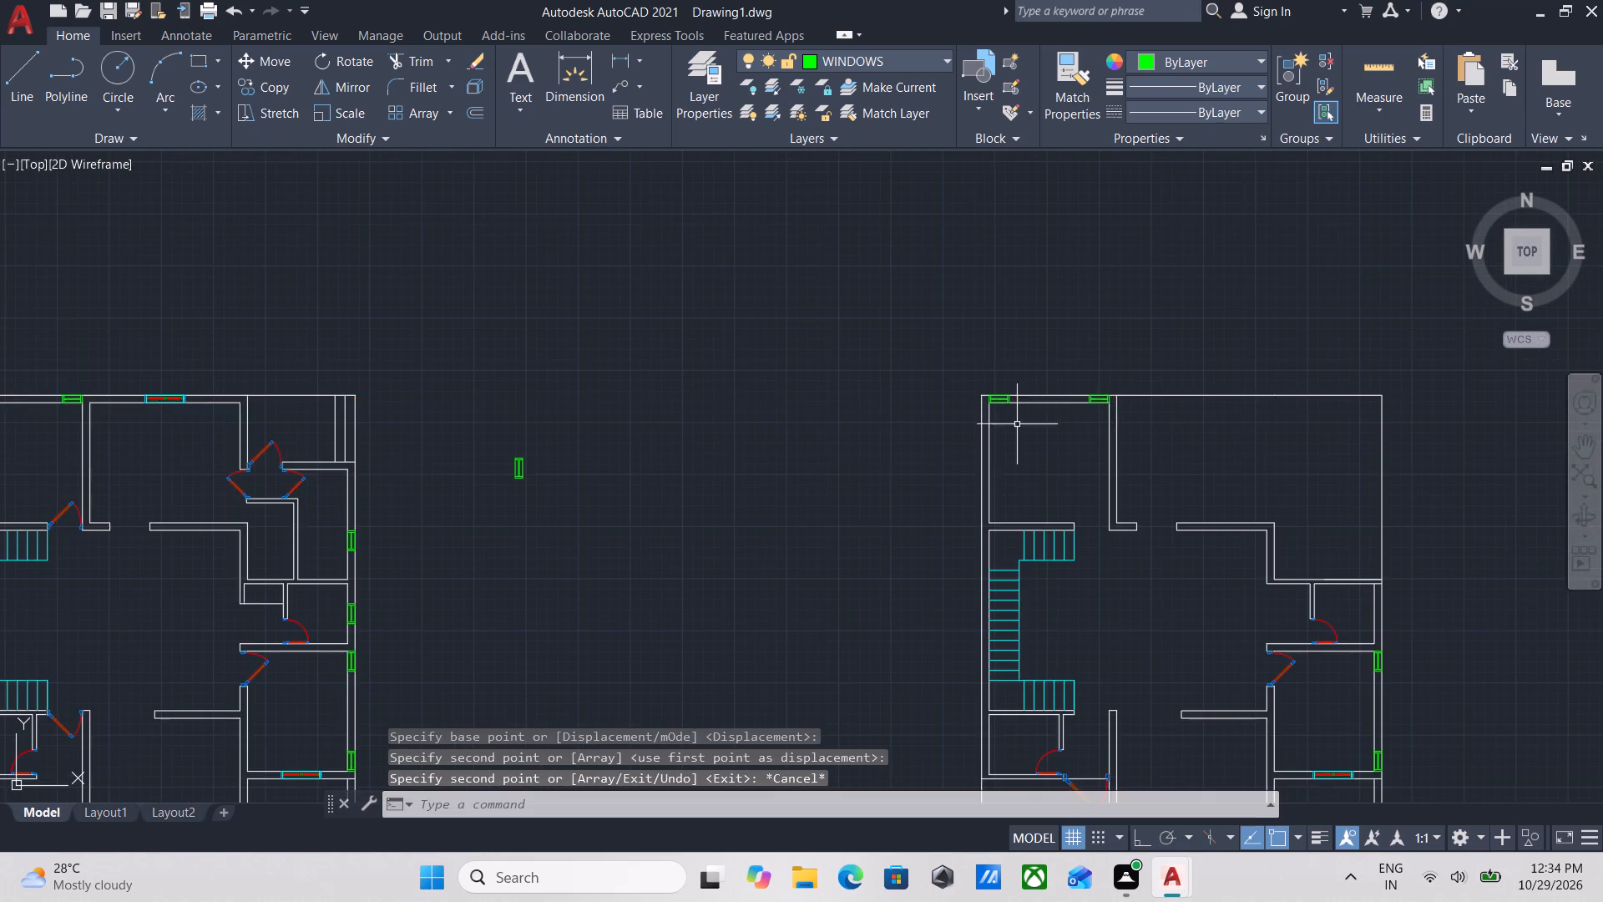
Copy the wide window in the west wall of the first plan's northwest room, from its inner-side midpoint, into the second plan's matching wall.
{"action": "scroll", "coordinate": [807, 464], "scroll_direction": "down", "scroll_amount": 2}
{"action": "middle_click_drag", "start_coordinate": [805, 464], "coordinate": [1021, 422]}
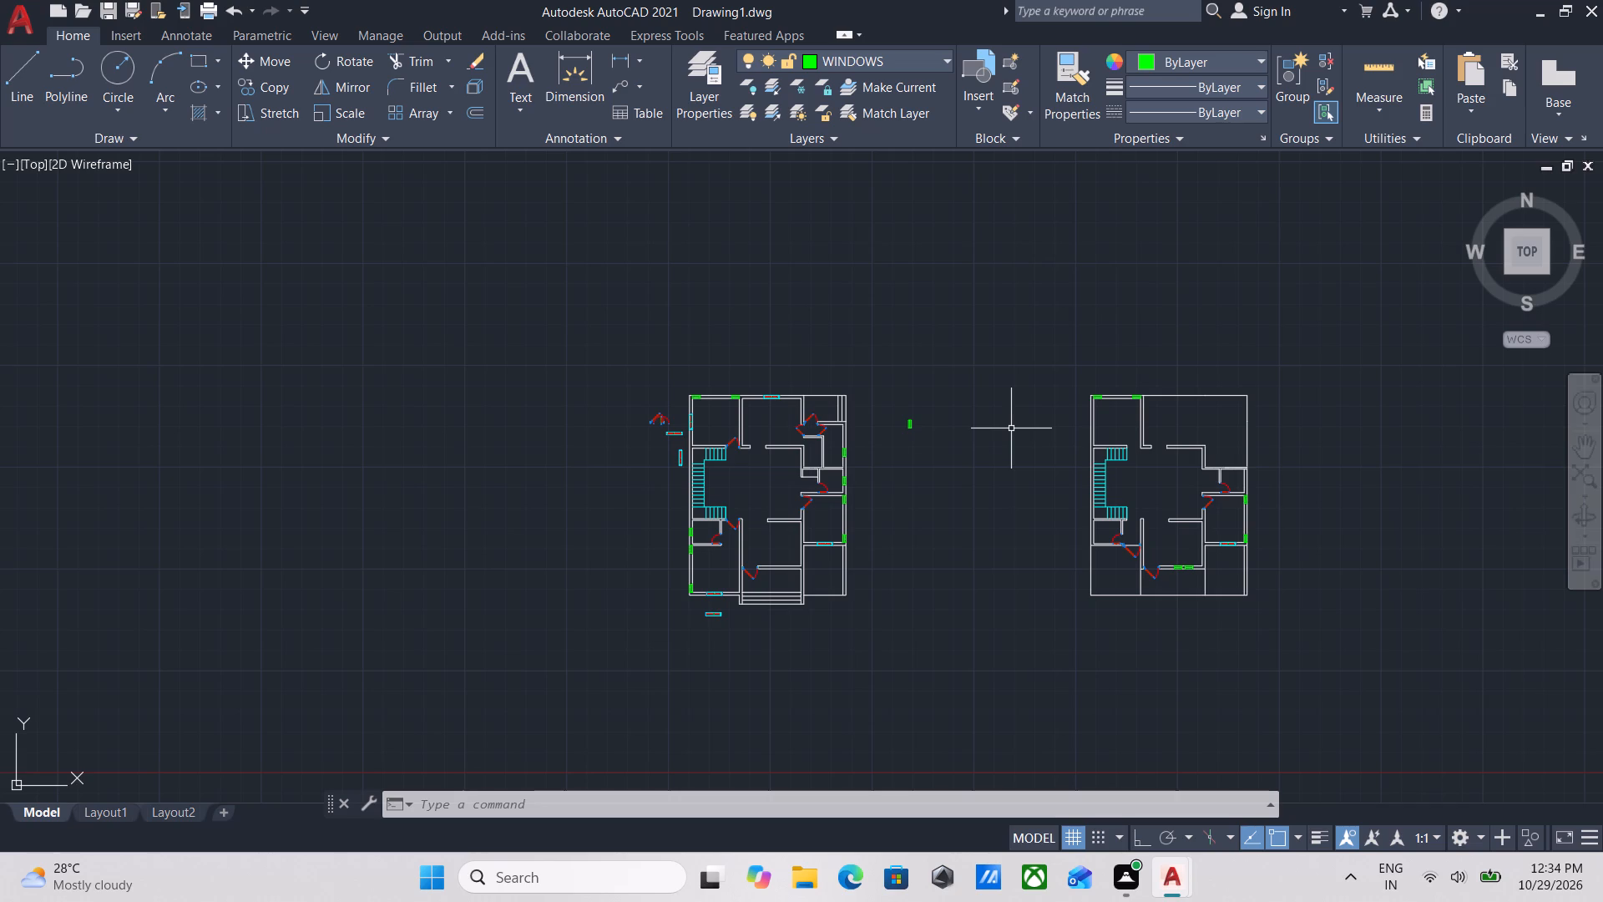
{"action": "scroll", "coordinate": [742, 424], "scroll_direction": "up", "scroll_amount": 3}
{"action": "middle_click_drag", "start_coordinate": [523, 454], "coordinate": [679, 452]}
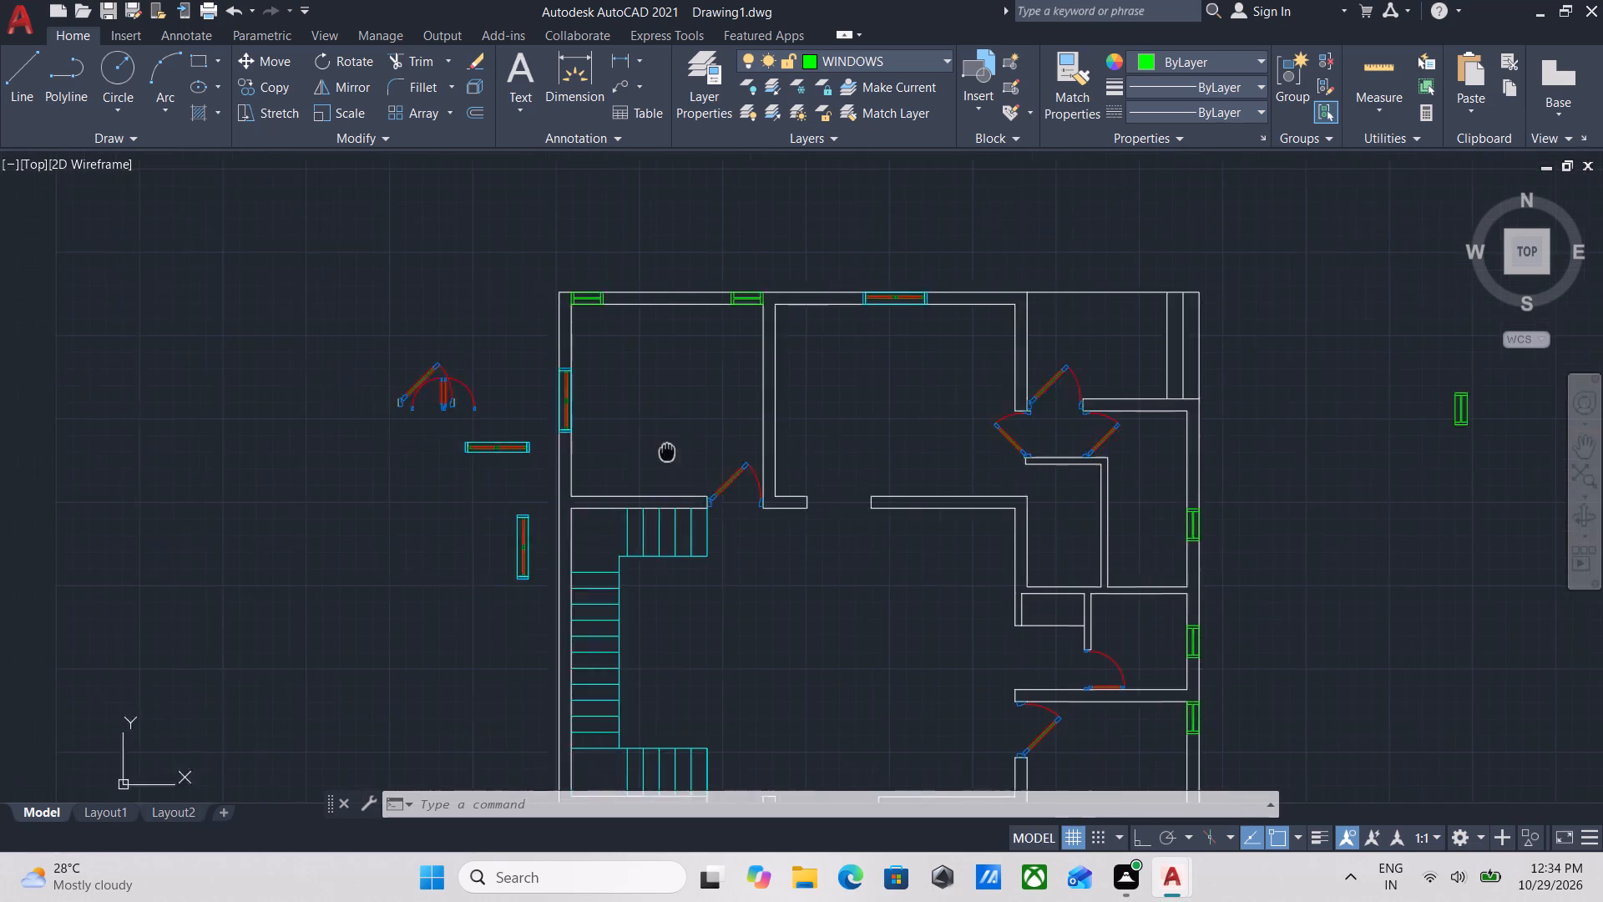
{"action": "middle_click_drag", "start_coordinate": [679, 452], "coordinate": [690, 453]}
{"action": "scroll", "coordinate": [600, 422], "scroll_direction": "up", "scroll_amount": 4}
{"action": "left_click_drag", "start_coordinate": [758, 565], "coordinate": [756, 555]}
{"action": "left_click", "coordinate": [723, 437]}
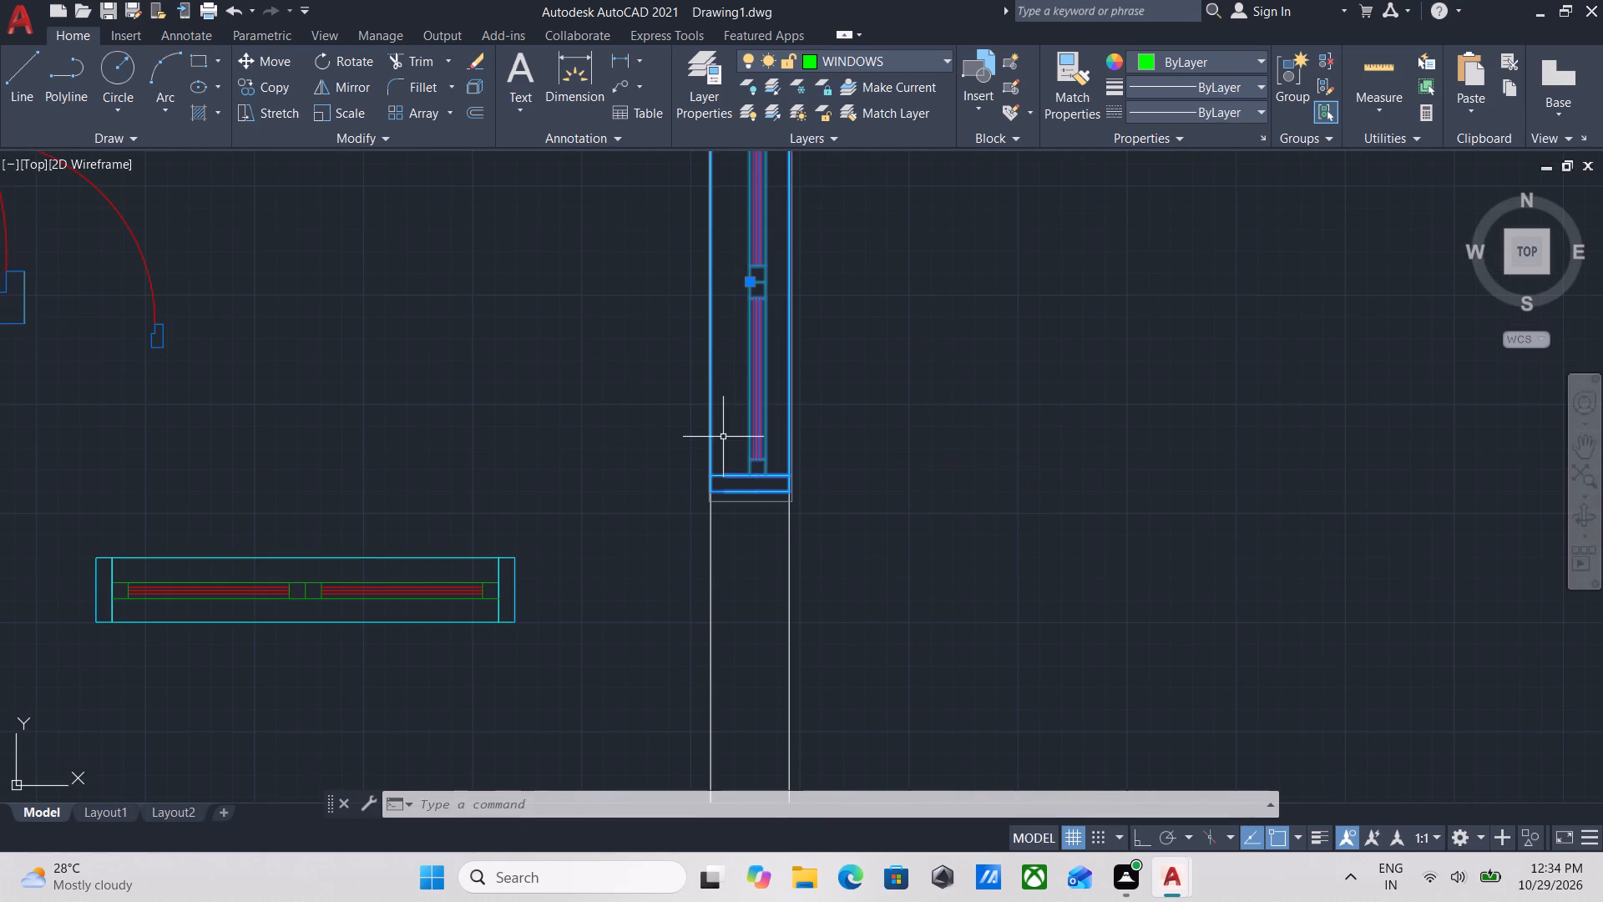
{"action": "key", "text": "c"}
{"action": "key", "text": "o"}
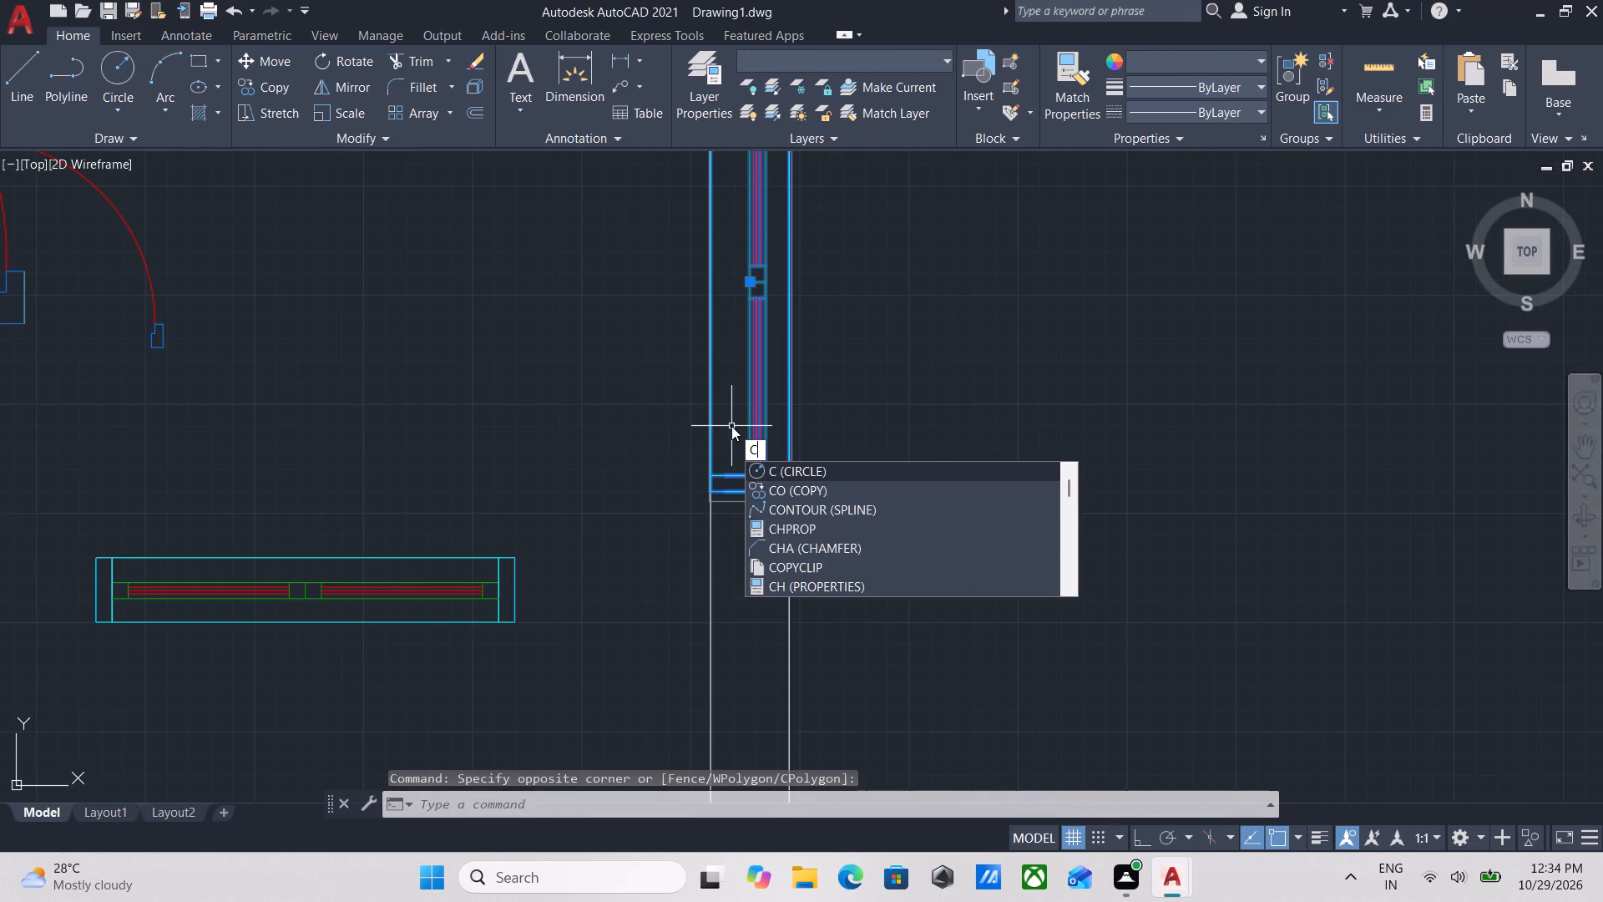
{"action": "key", "text": "Return"}
{"action": "scroll", "coordinate": [736, 414], "scroll_direction": "down", "scroll_amount": 1}
{"action": "middle_click_drag", "start_coordinate": [736, 414], "coordinate": [756, 521]}
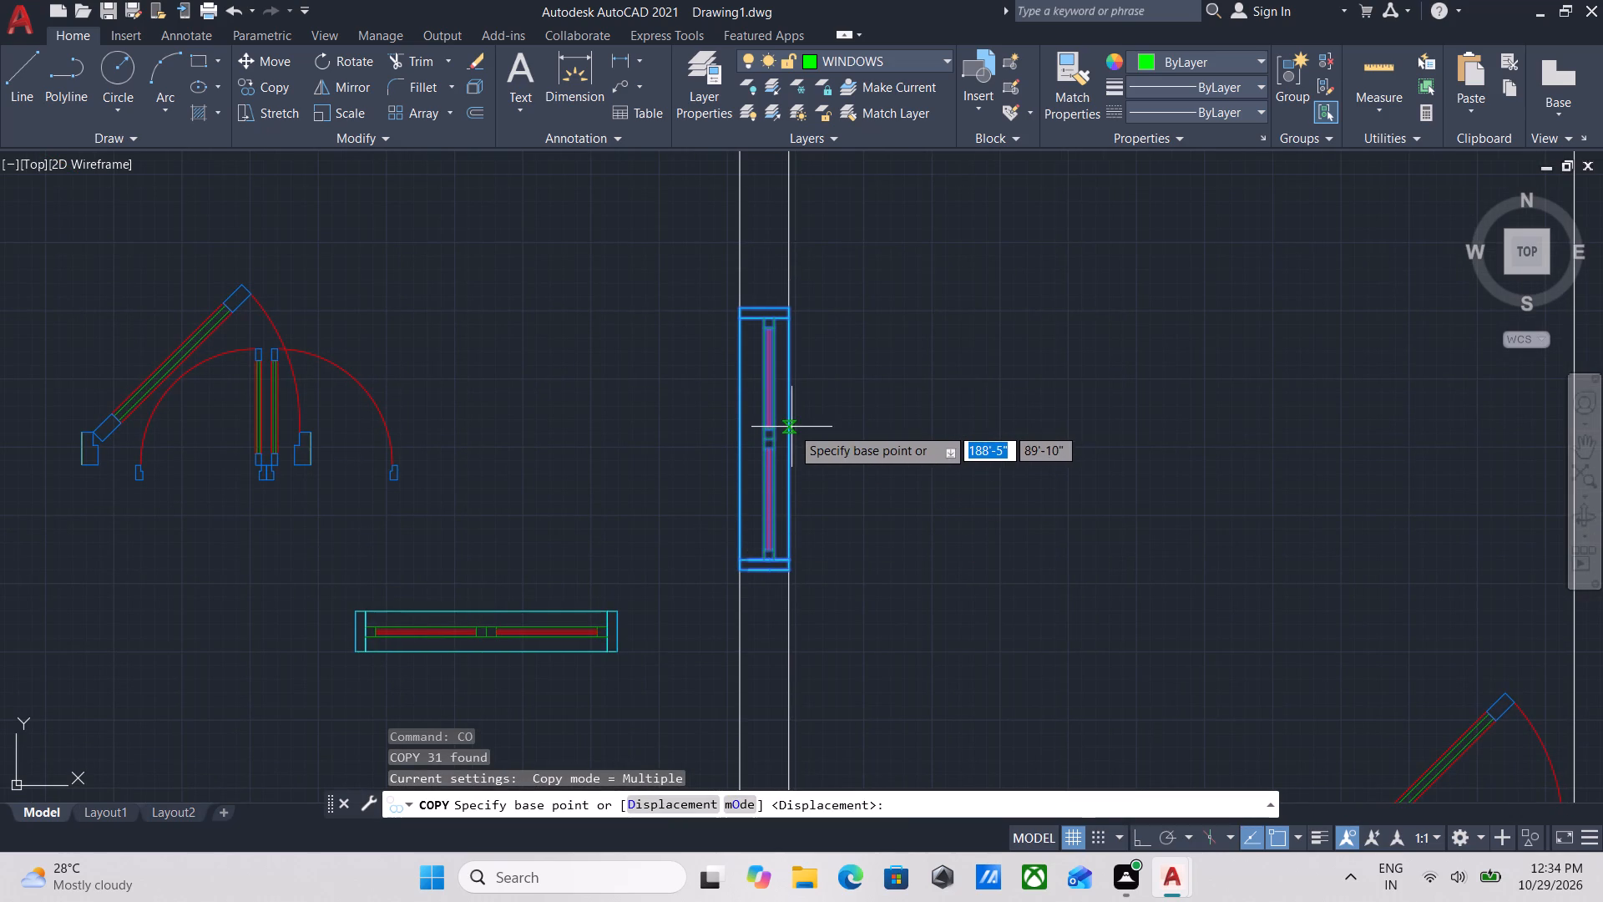
{"action": "left_click", "coordinate": [790, 433]}
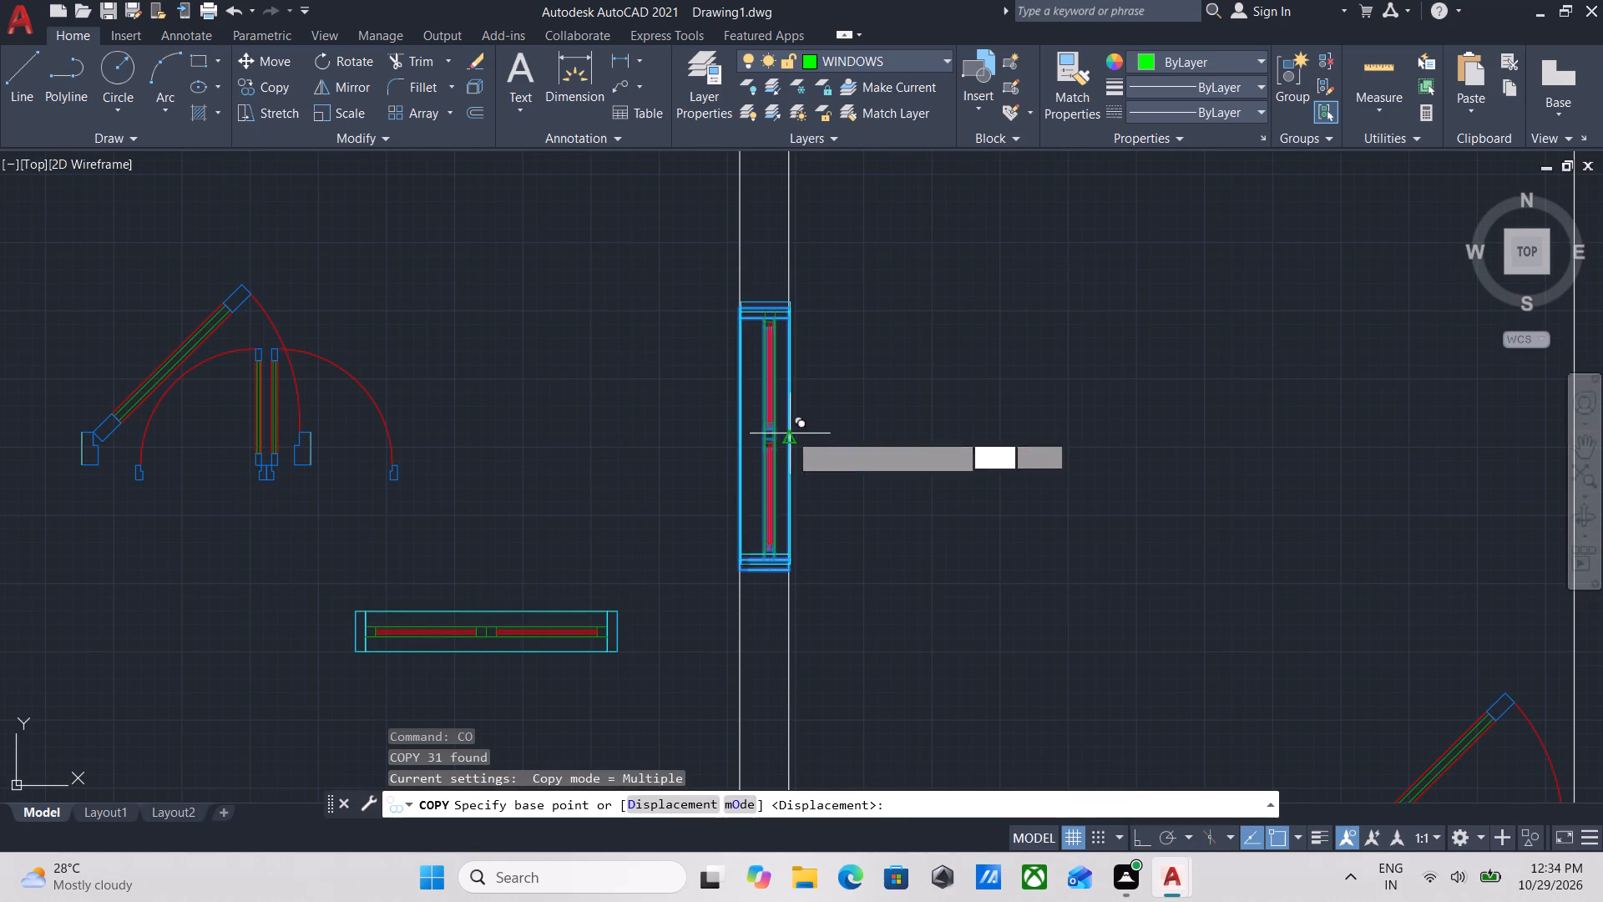
{"action": "scroll", "coordinate": [1070, 477], "scroll_direction": "down", "scroll_amount": 1}
{"action": "middle_click_drag", "start_coordinate": [1070, 477], "coordinate": [544, 456]}
{"action": "scroll", "coordinate": [819, 456], "scroll_direction": "down", "scroll_amount": 3}
{"action": "middle_click_drag", "start_coordinate": [819, 457], "coordinate": [518, 434]}
{"action": "scroll", "coordinate": [841, 479], "scroll_direction": "down", "scroll_amount": 1}
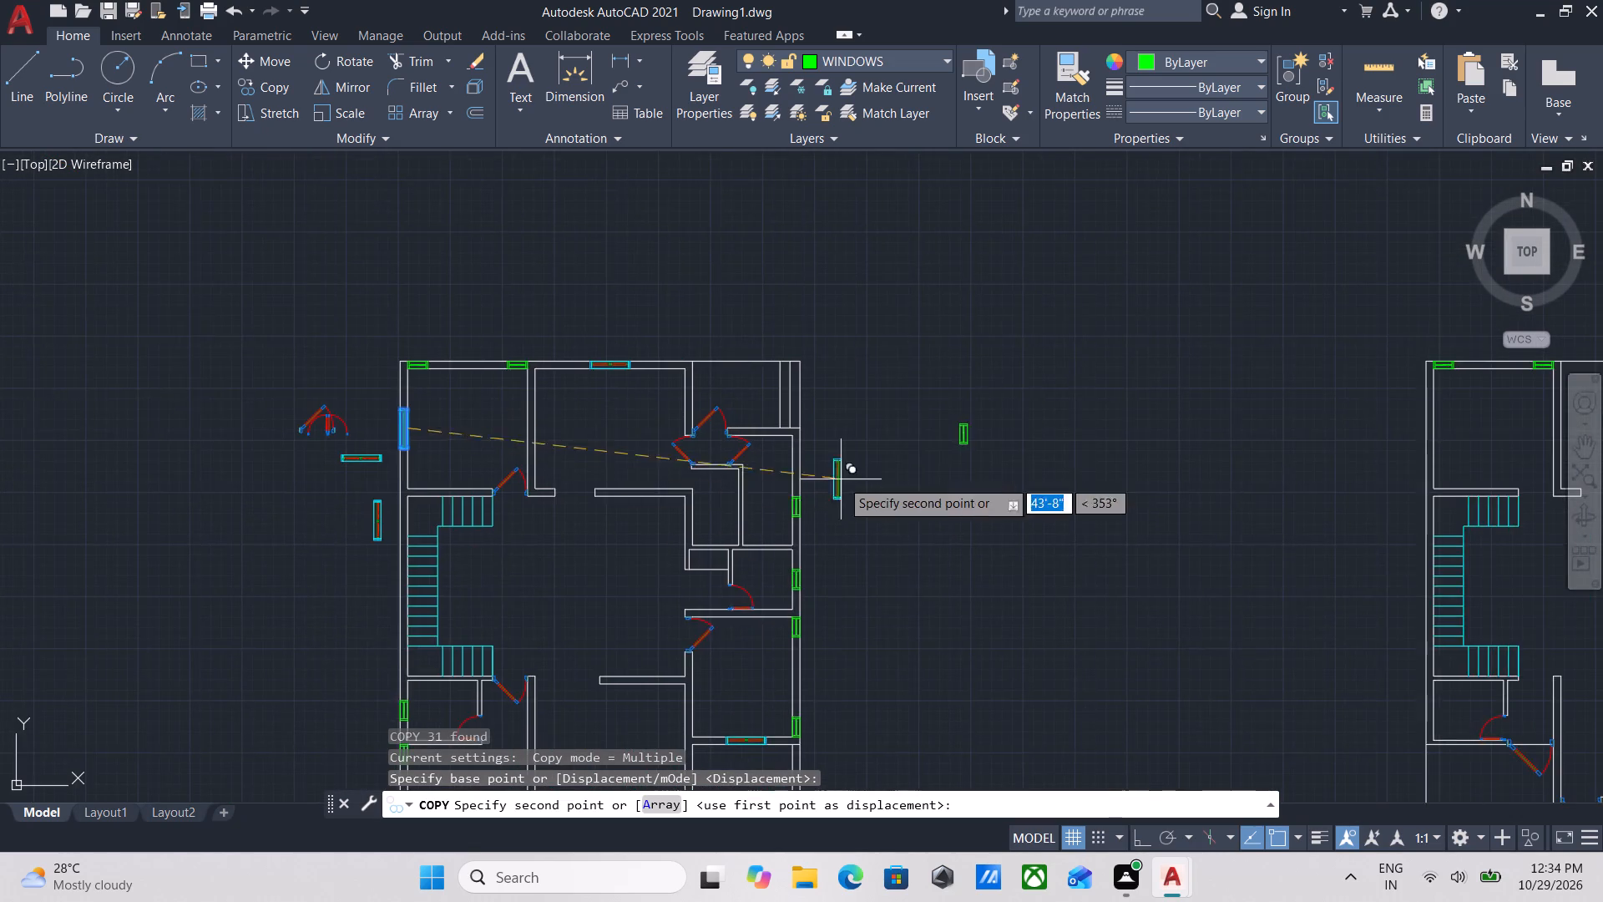
{"action": "middle_click_drag", "start_coordinate": [841, 479], "coordinate": [589, 463]}
{"action": "scroll", "coordinate": [939, 451], "scroll_direction": "up", "scroll_amount": 2}
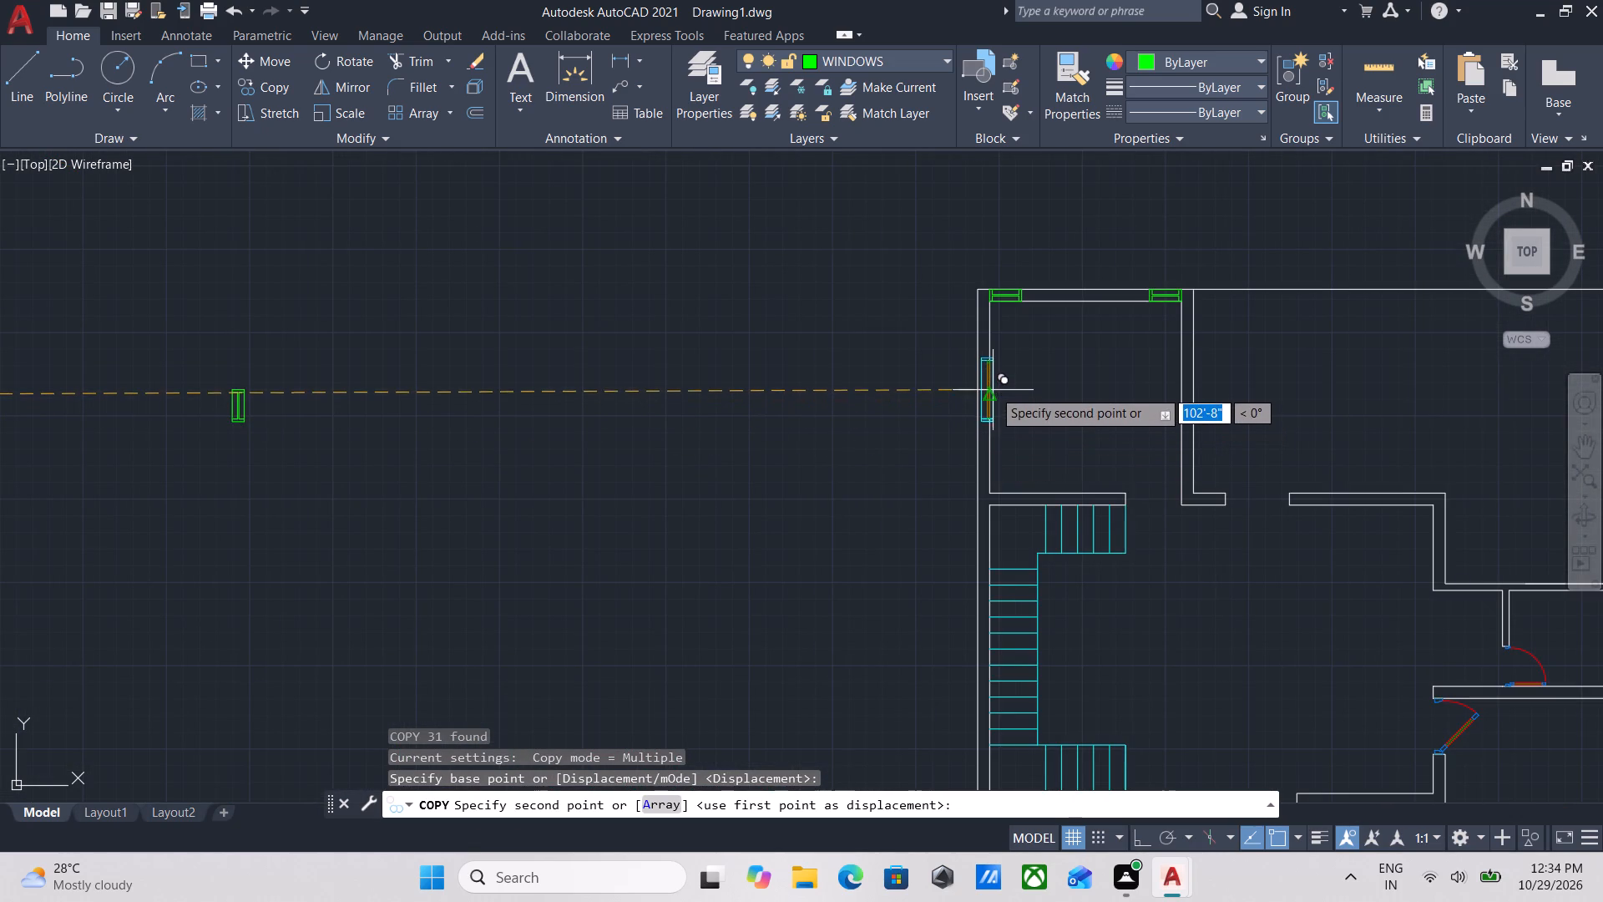
{"action": "left_click", "coordinate": [990, 400]}
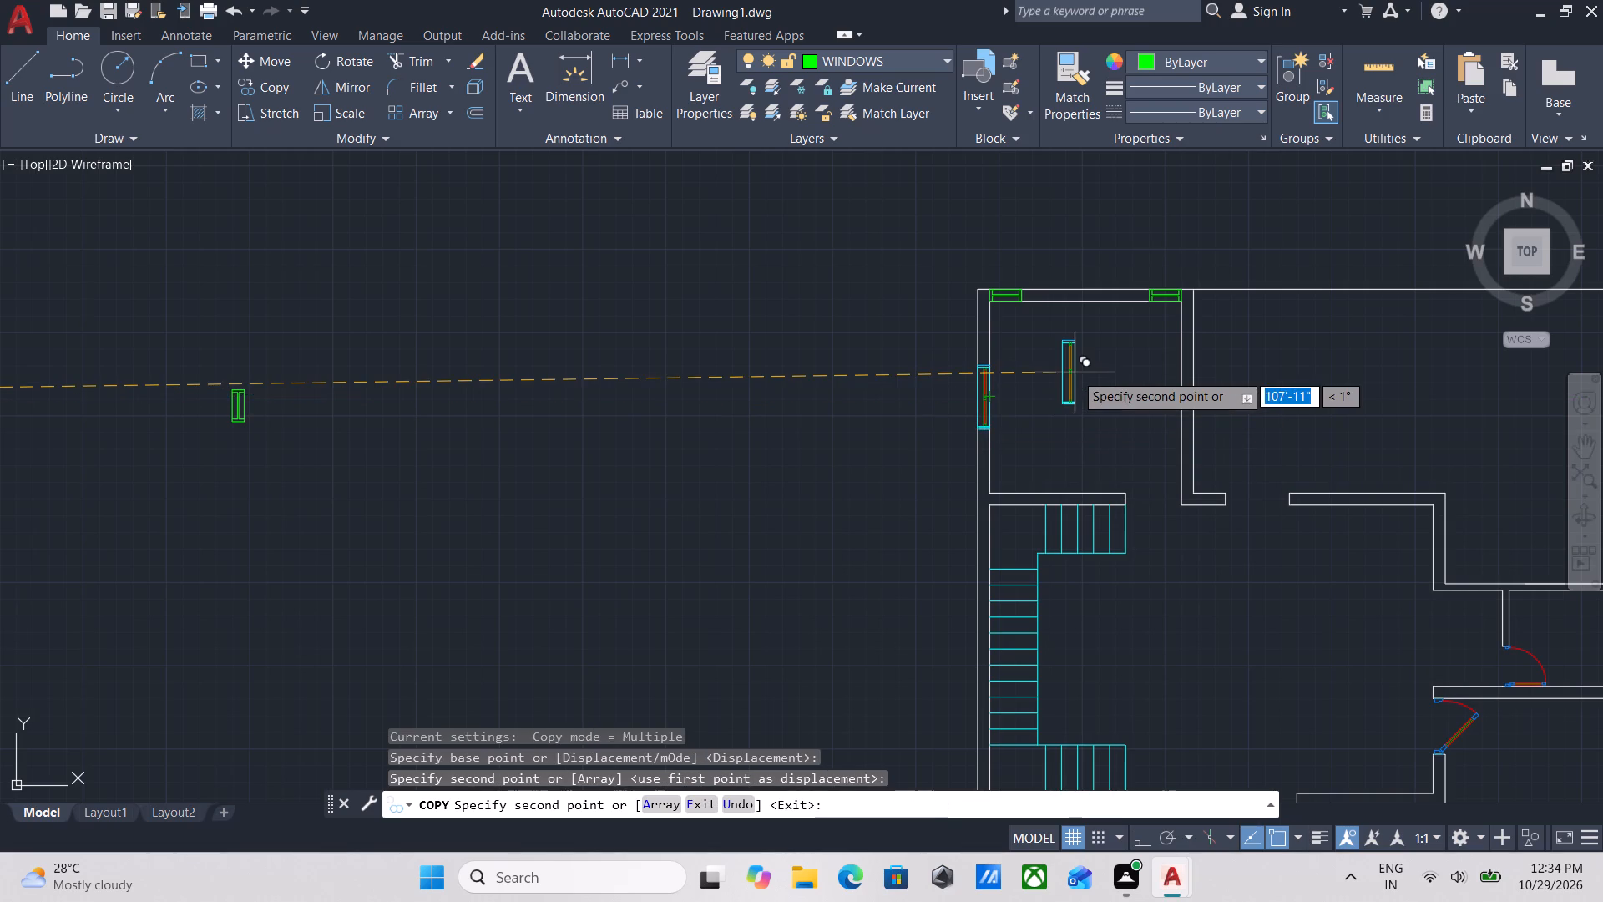
{"action": "key", "text": "Escape"}
Examine the whole second plan beside the first one for remaining windows, doors and wall lines.
{"action": "scroll", "coordinate": [1075, 372], "scroll_direction": "down", "scroll_amount": 1}
{"action": "middle_click_drag", "start_coordinate": [1075, 372], "coordinate": [1088, 431]}
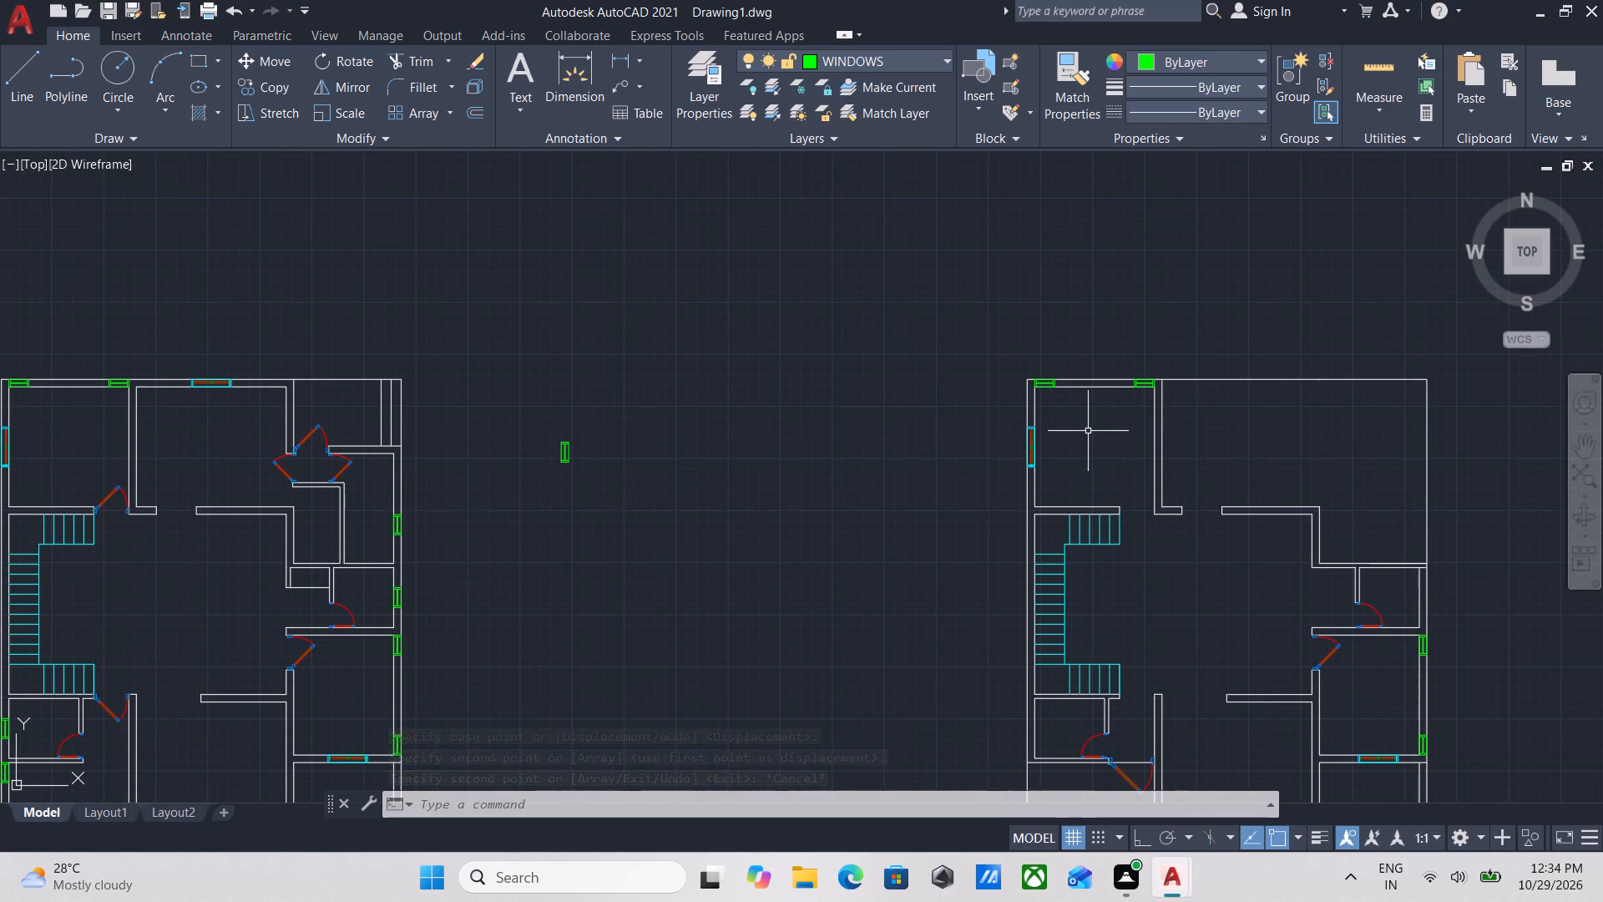
{"action": "scroll", "coordinate": [1150, 474], "scroll_direction": "down", "scroll_amount": 1}
{"action": "middle_click_drag", "start_coordinate": [1150, 474], "coordinate": [1202, 353]}
{"action": "scroll", "coordinate": [1202, 353], "scroll_direction": "down", "scroll_amount": 1}
{"action": "scroll", "coordinate": [1259, 530], "scroll_direction": "up", "scroll_amount": 2}
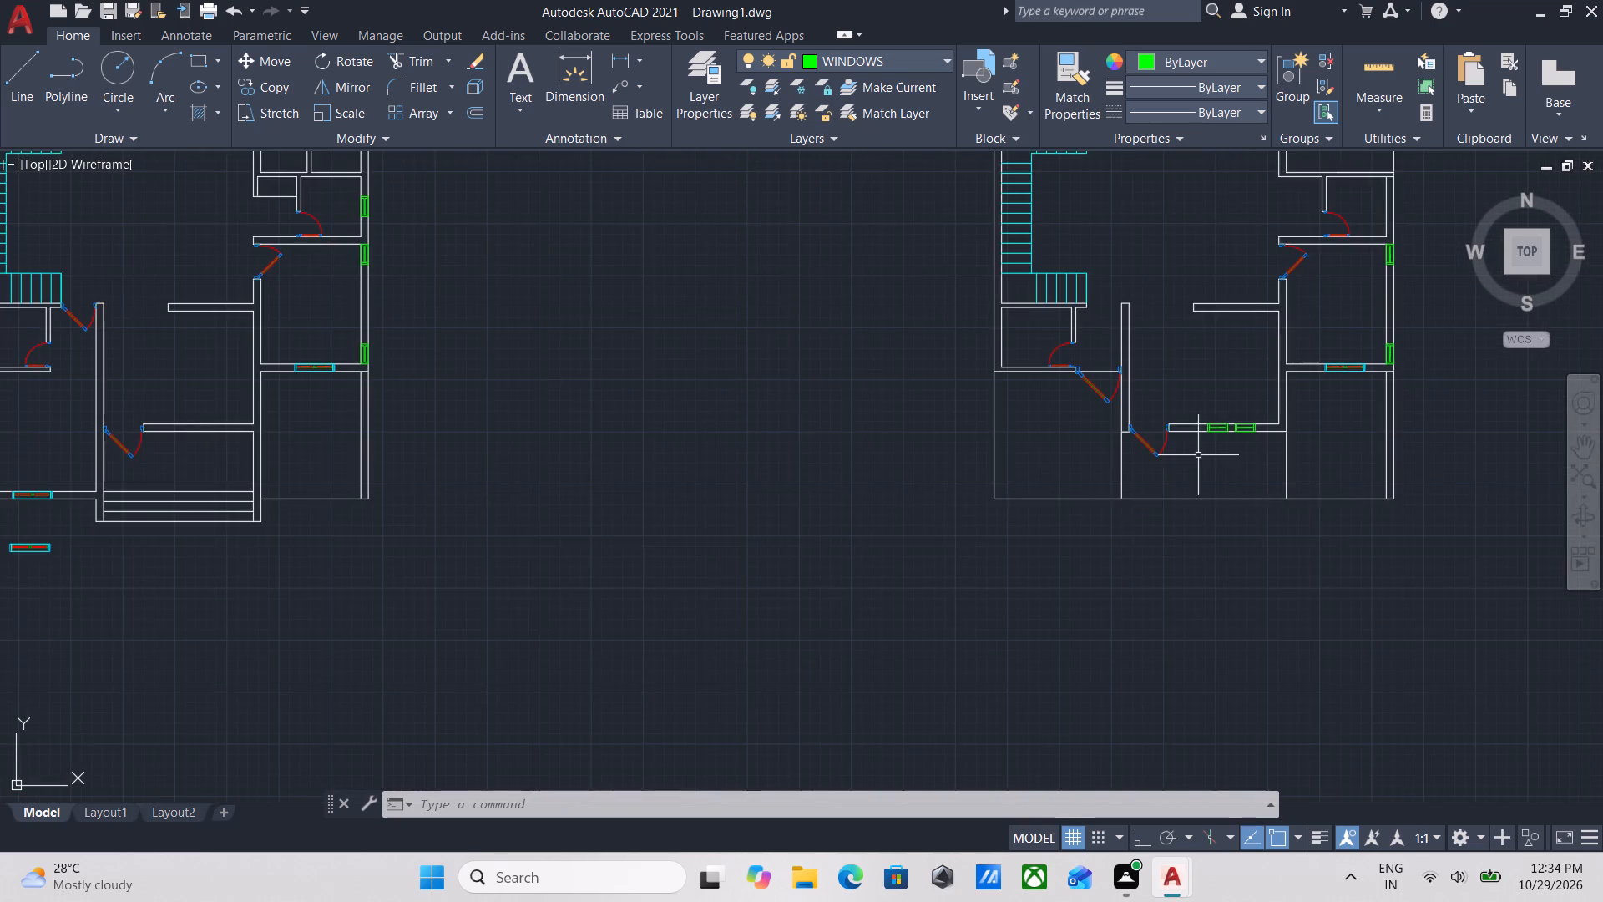
{"action": "middle_click_drag", "start_coordinate": [1196, 454], "coordinate": [1368, 568]}
{"action": "scroll", "coordinate": [1366, 568], "scroll_direction": "up", "scroll_amount": 1}
{"action": "scroll", "coordinate": [1193, 532], "scroll_direction": "down", "scroll_amount": 1}
{"action": "middle_click_drag", "start_coordinate": [1193, 532], "coordinate": [1156, 631]}
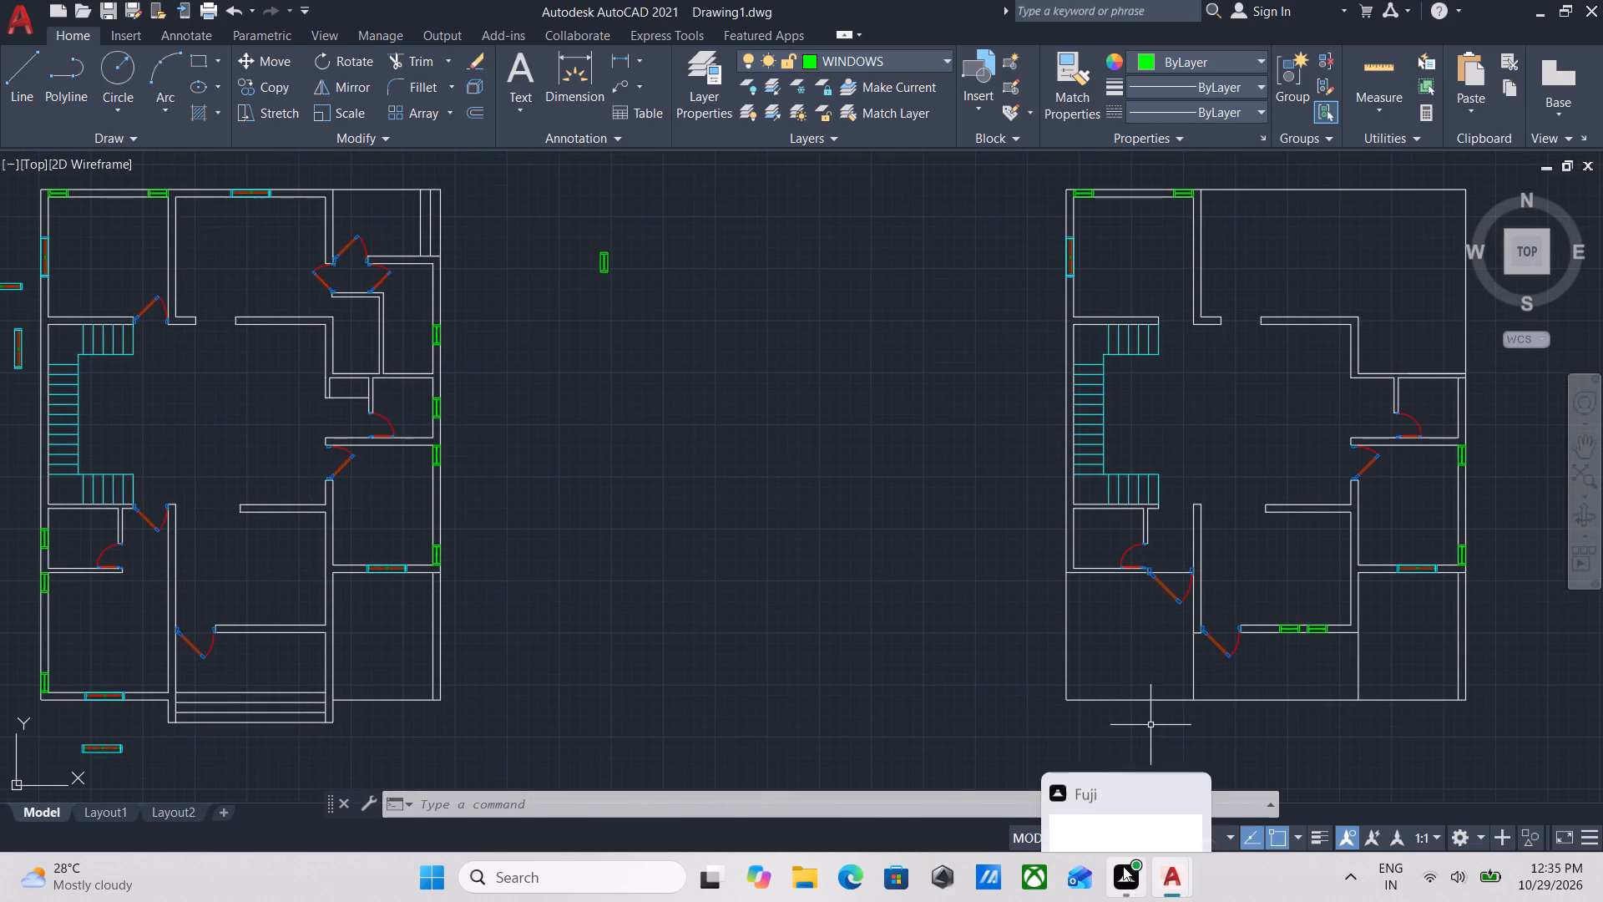
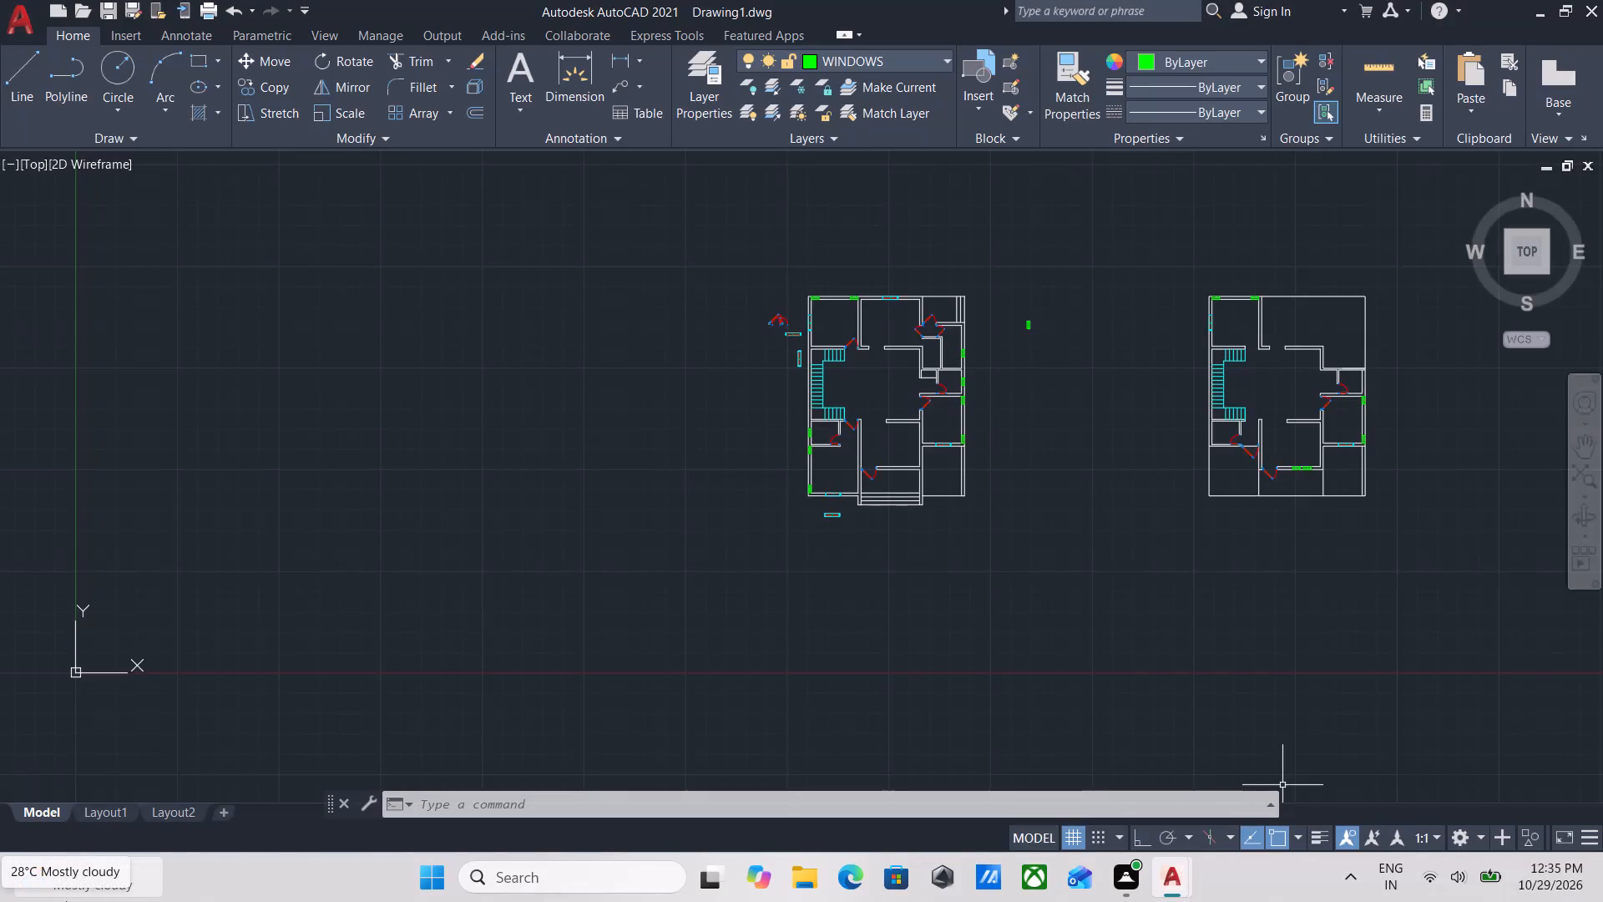
Examine both floor plans side by side, comparing the second plan's openings and open northeast area with the first plan.
{"action": "scroll", "coordinate": [0, 864], "scroll_direction": "up", "scroll_amount": 1}
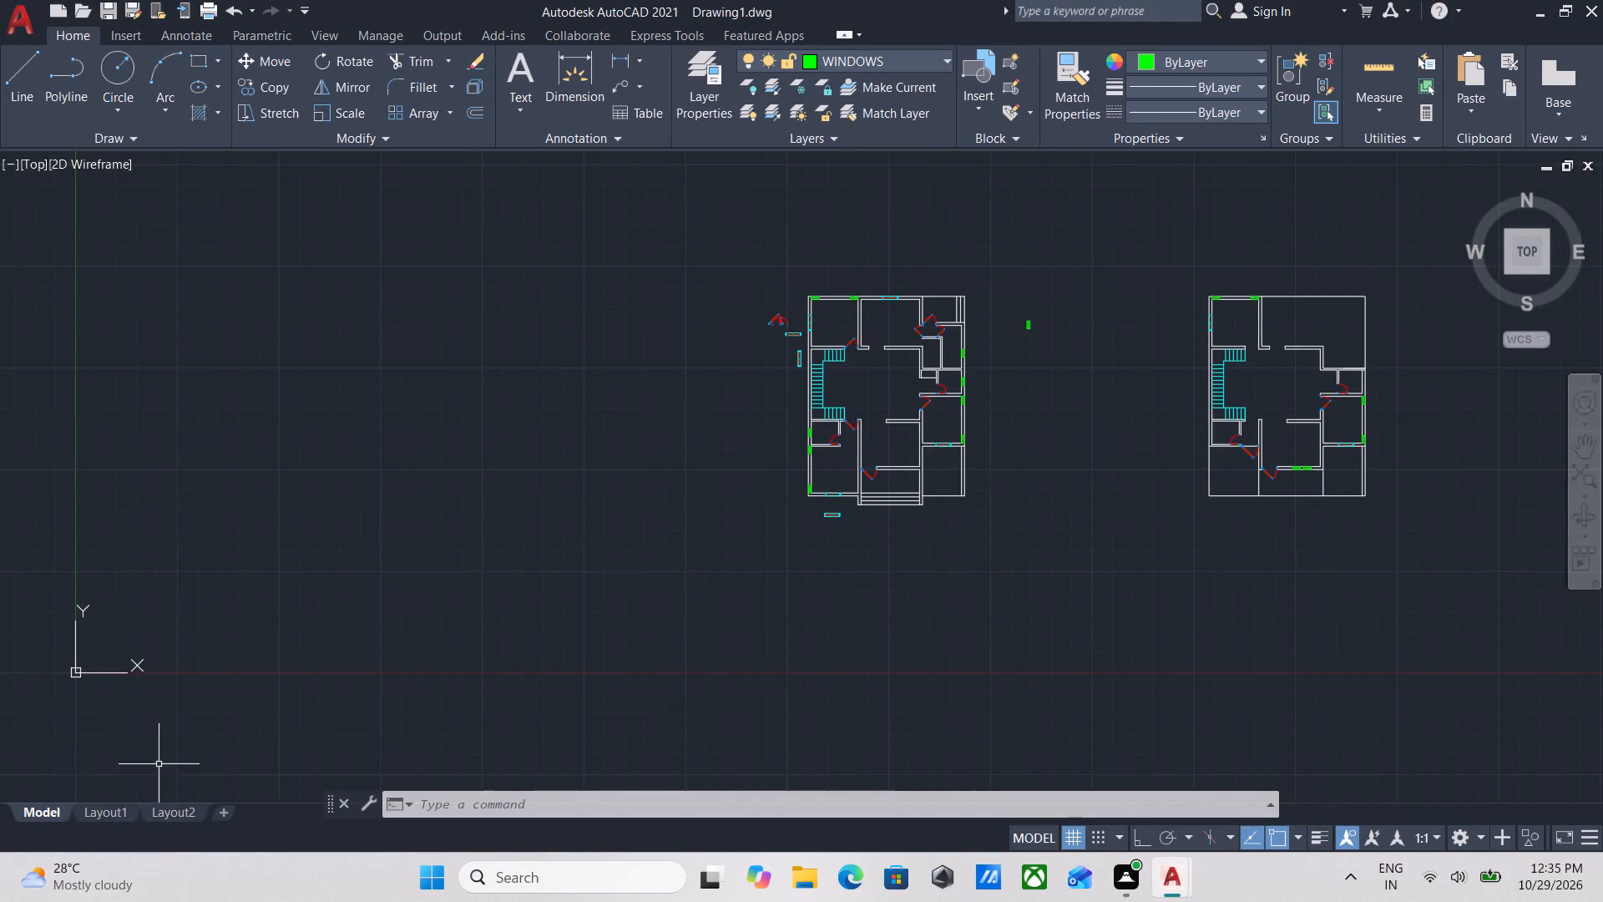
{"action": "scroll", "coordinate": [898, 404], "scroll_direction": "up", "scroll_amount": 2}
{"action": "middle_click_drag", "start_coordinate": [812, 400], "coordinate": [827, 481]}
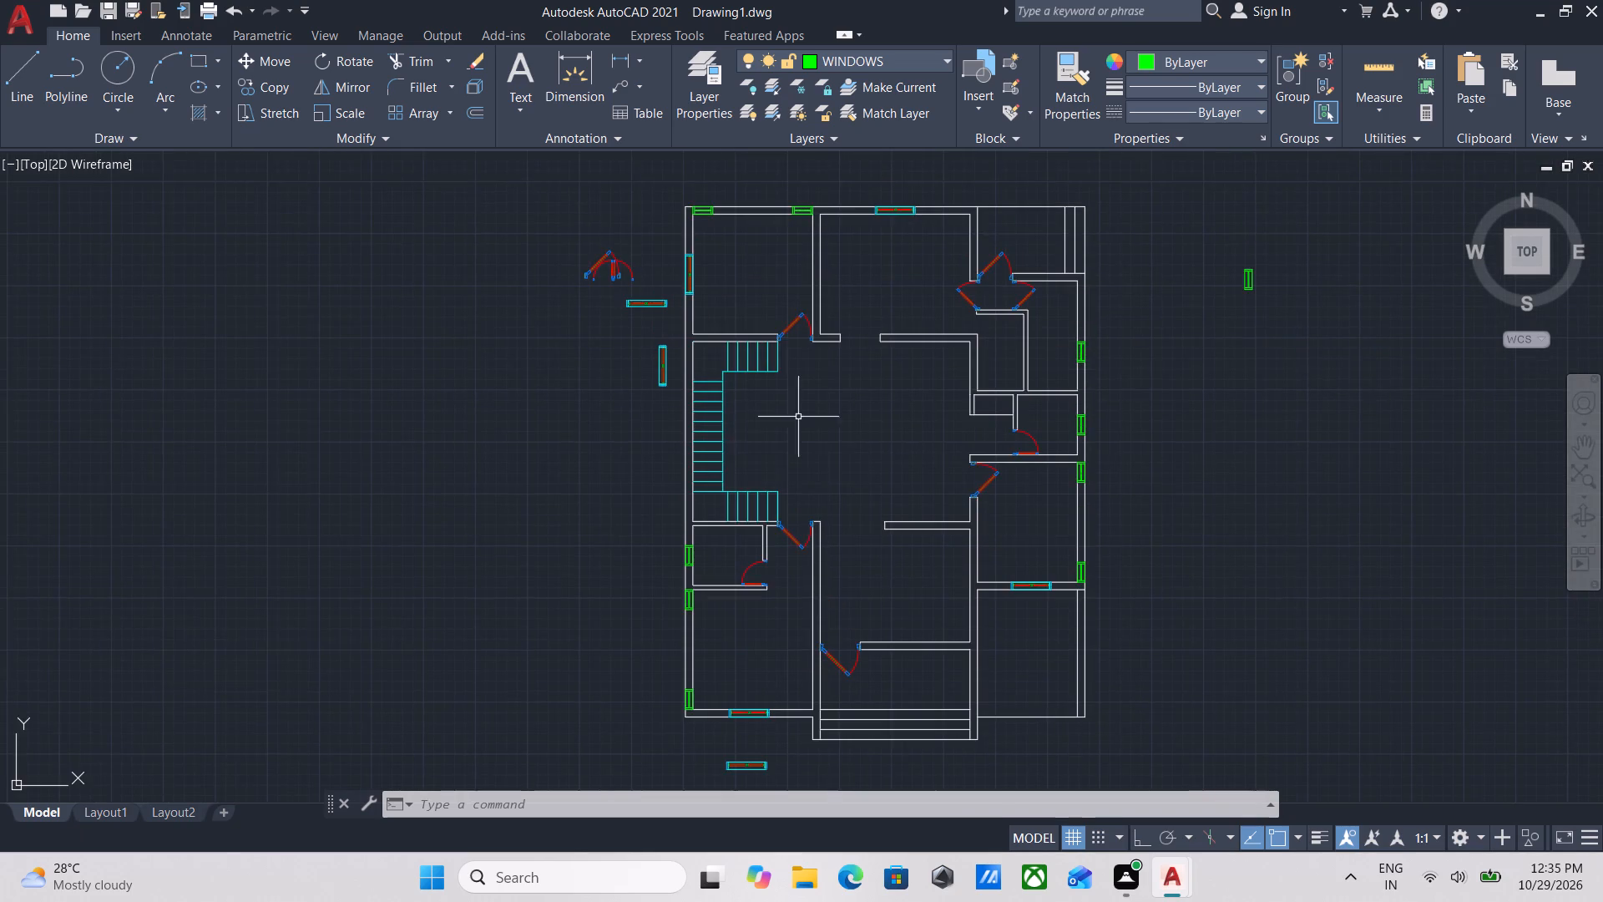
{"action": "middle_click_drag", "start_coordinate": [791, 400], "coordinate": [341, 396]}
{"action": "middle_click_drag", "start_coordinate": [795, 375], "coordinate": [525, 353]}
{"action": "middle_click_drag", "start_coordinate": [866, 364], "coordinate": [604, 385]}
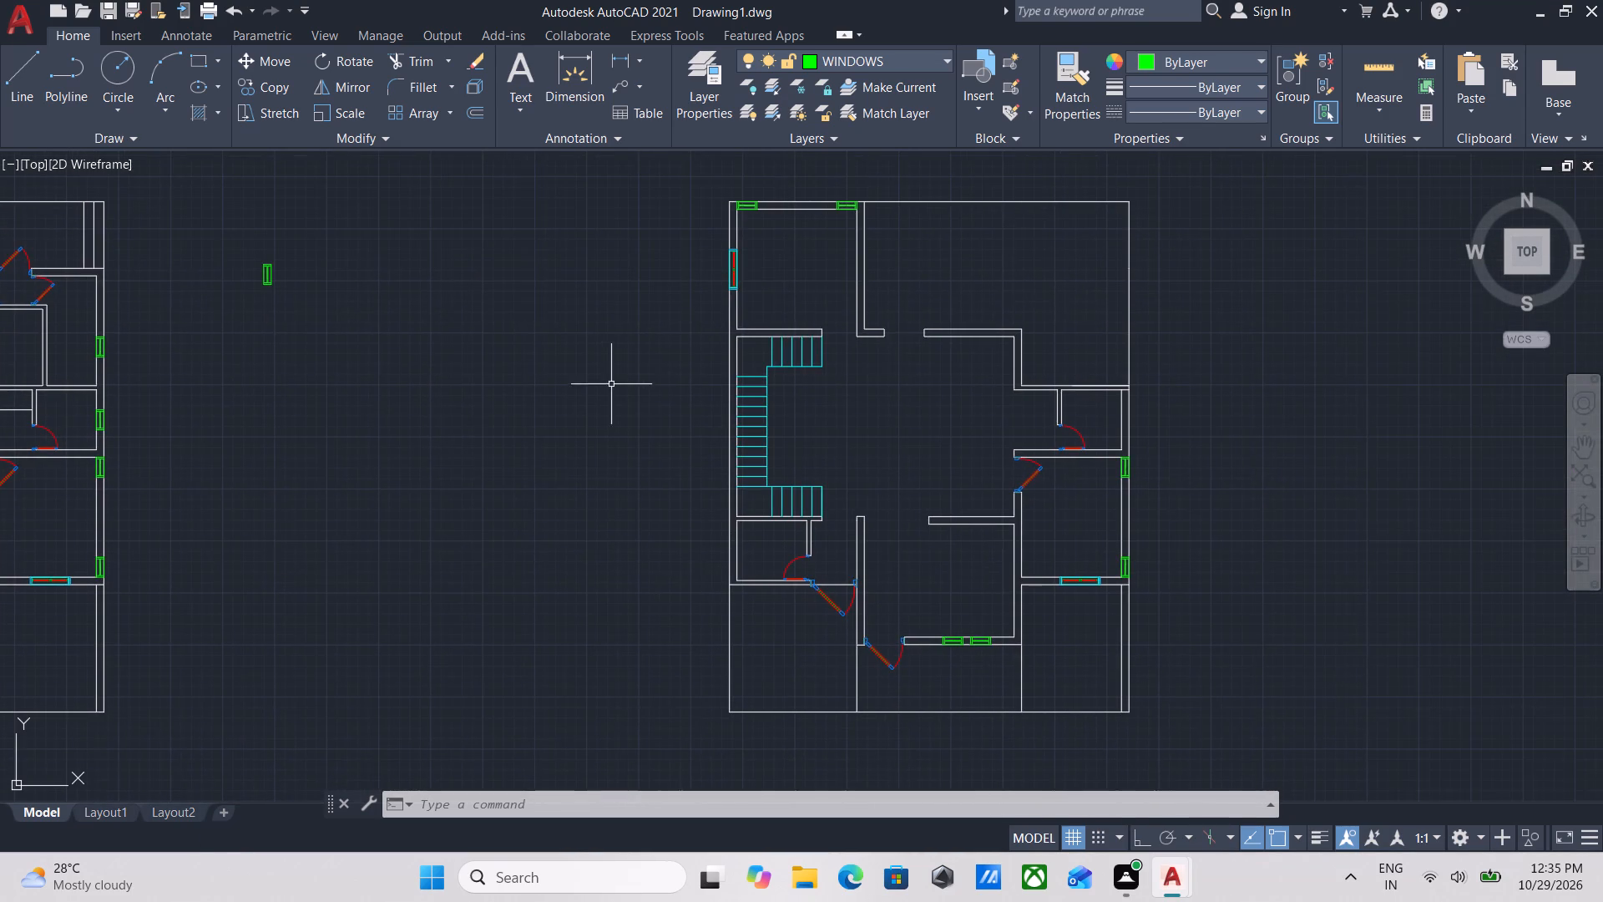
{"action": "middle_click_drag", "start_coordinate": [767, 261], "coordinate": [919, 302]}
{"action": "middle_click_drag", "start_coordinate": [383, 271], "coordinate": [711, 301]}
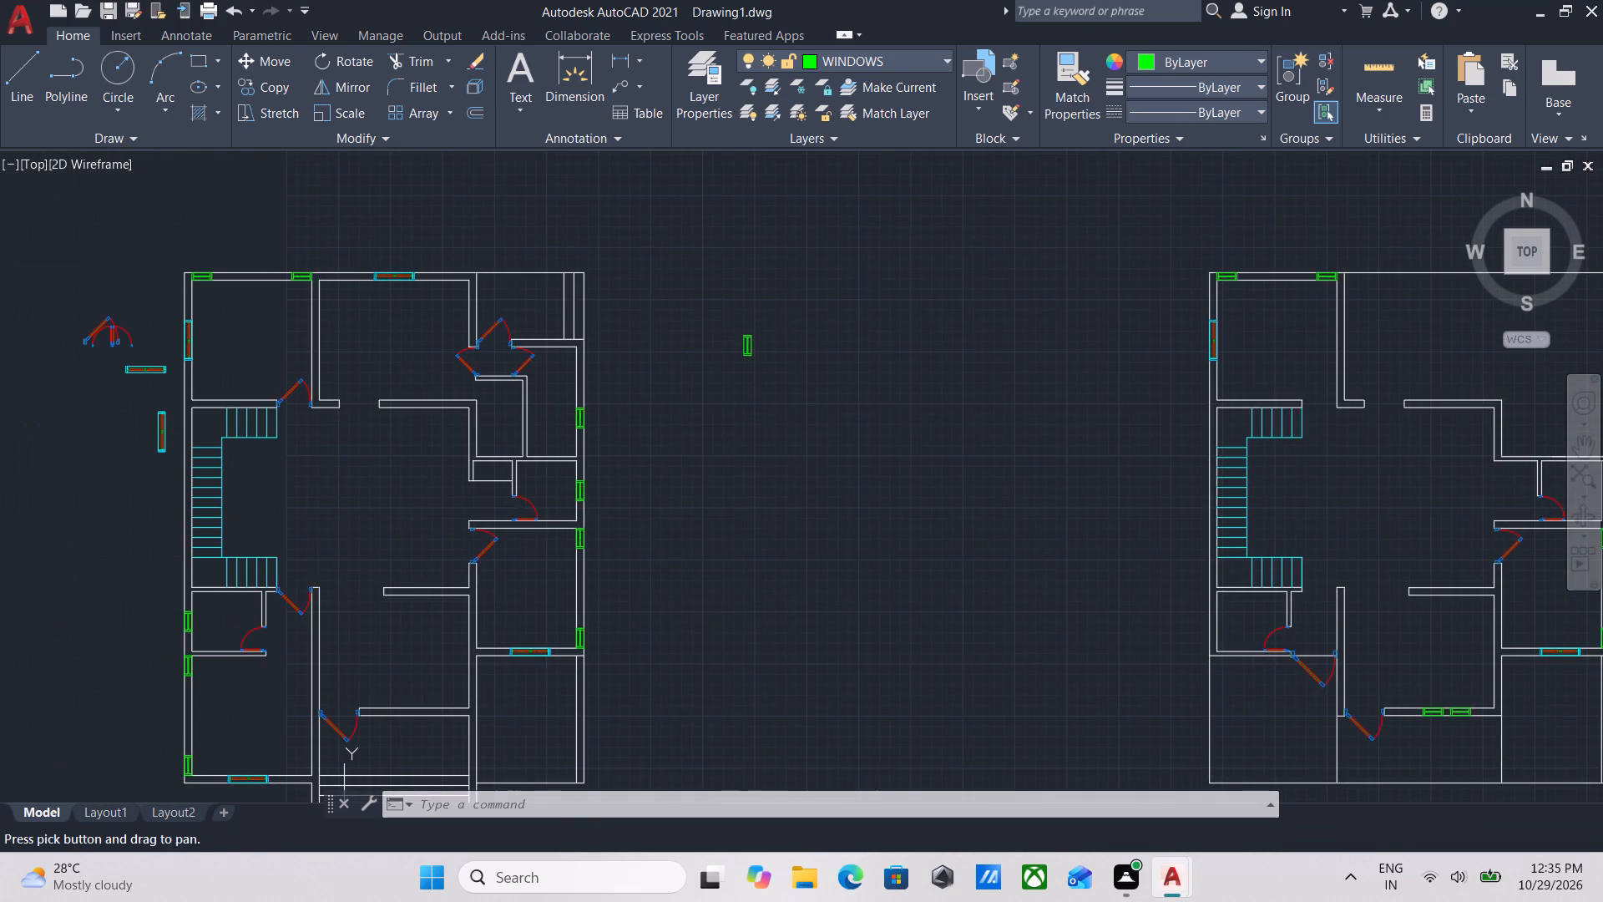
{"action": "scroll", "coordinate": [775, 308], "scroll_direction": "down", "scroll_amount": 1}
{"action": "middle_click_drag", "start_coordinate": [775, 308], "coordinate": [610, 294]}
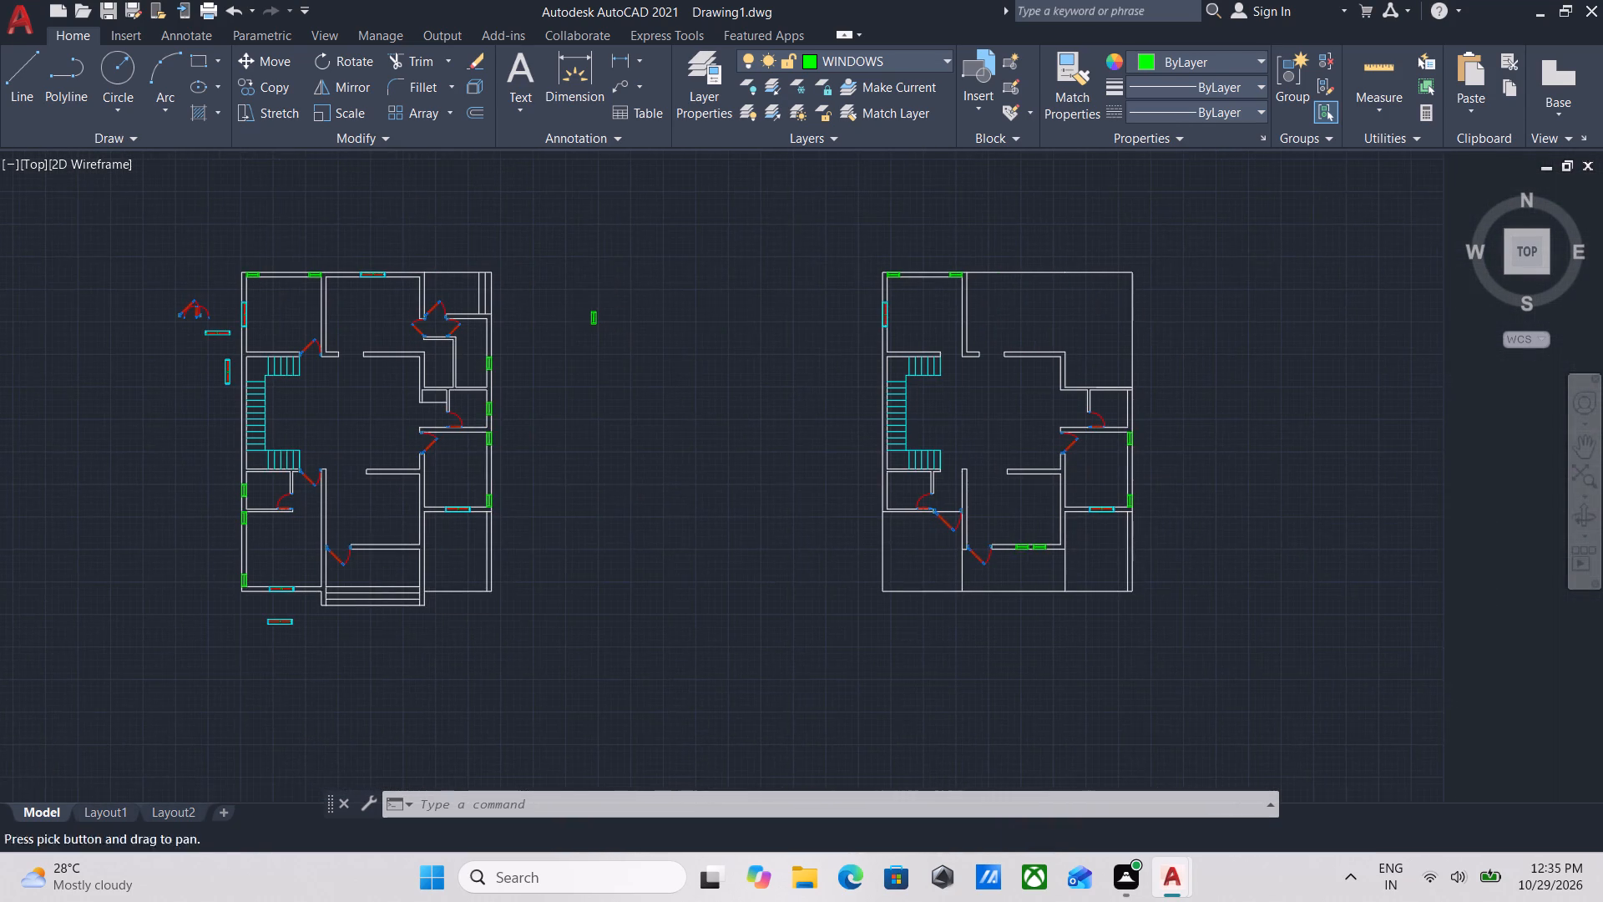
{"action": "middle_click_drag", "start_coordinate": [995, 308], "coordinate": [975, 338]}
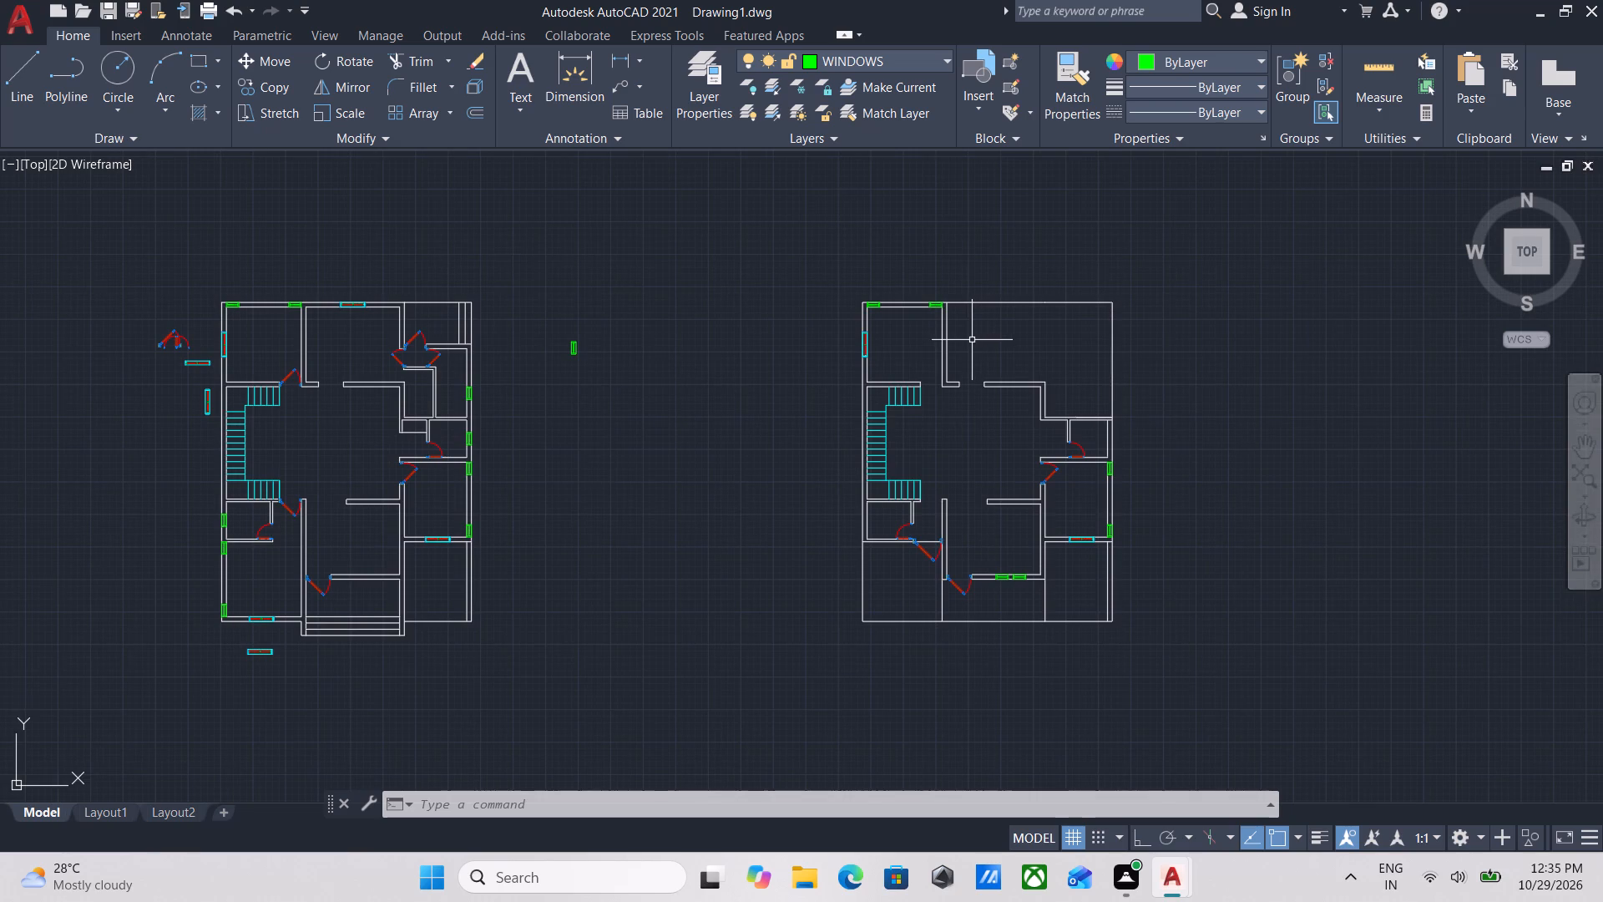
{"action": "scroll", "coordinate": [970, 341], "scroll_direction": "up", "scroll_amount": 2}
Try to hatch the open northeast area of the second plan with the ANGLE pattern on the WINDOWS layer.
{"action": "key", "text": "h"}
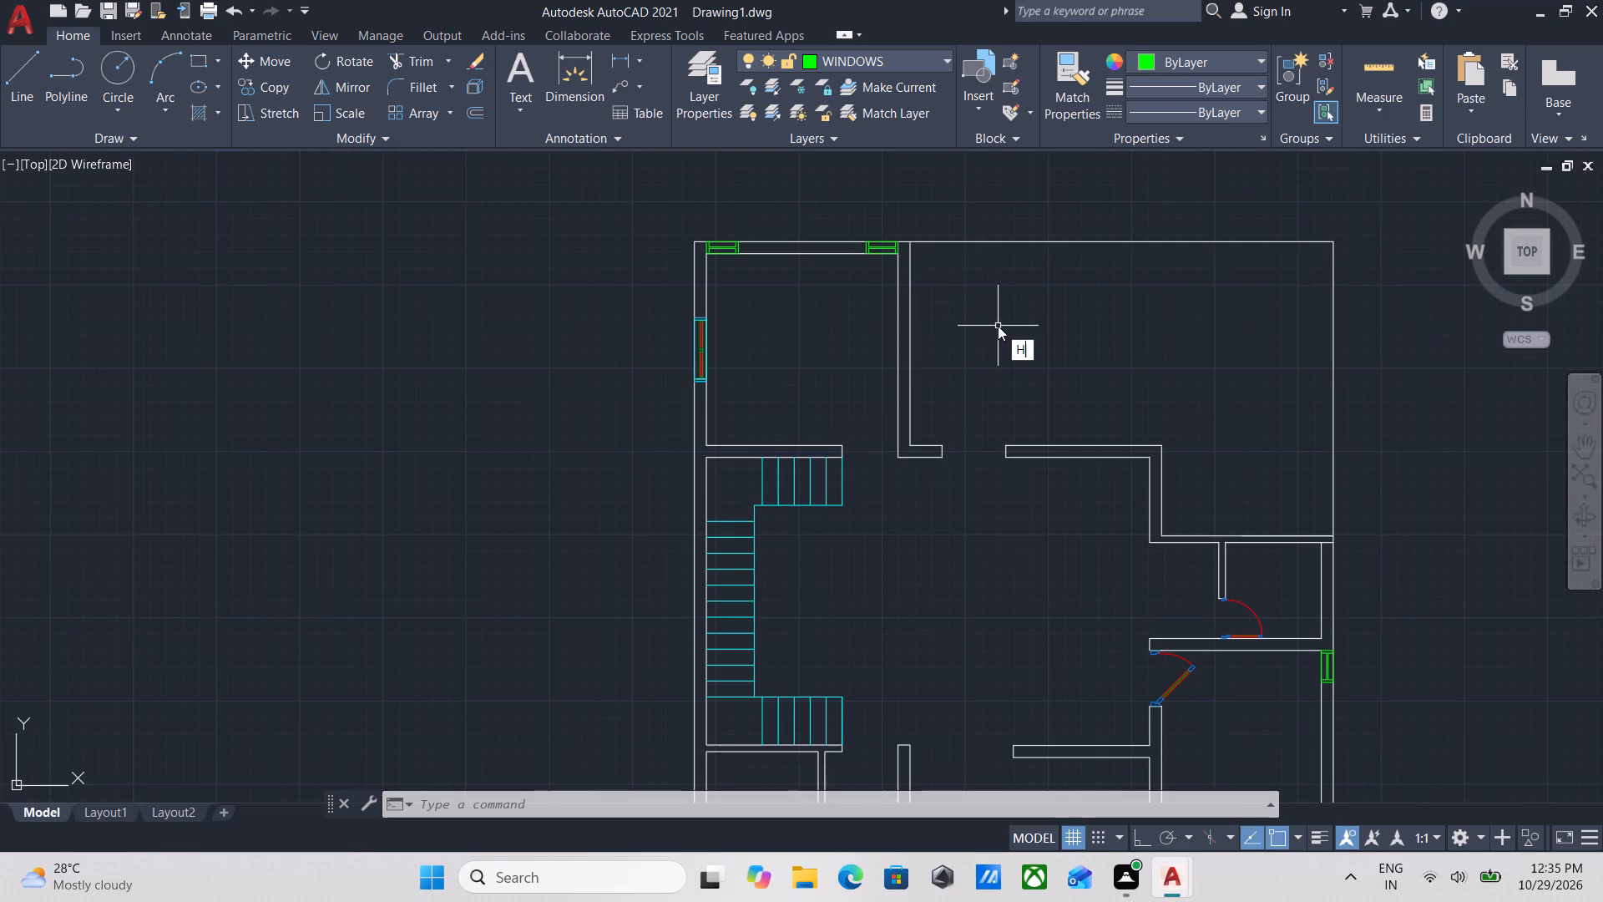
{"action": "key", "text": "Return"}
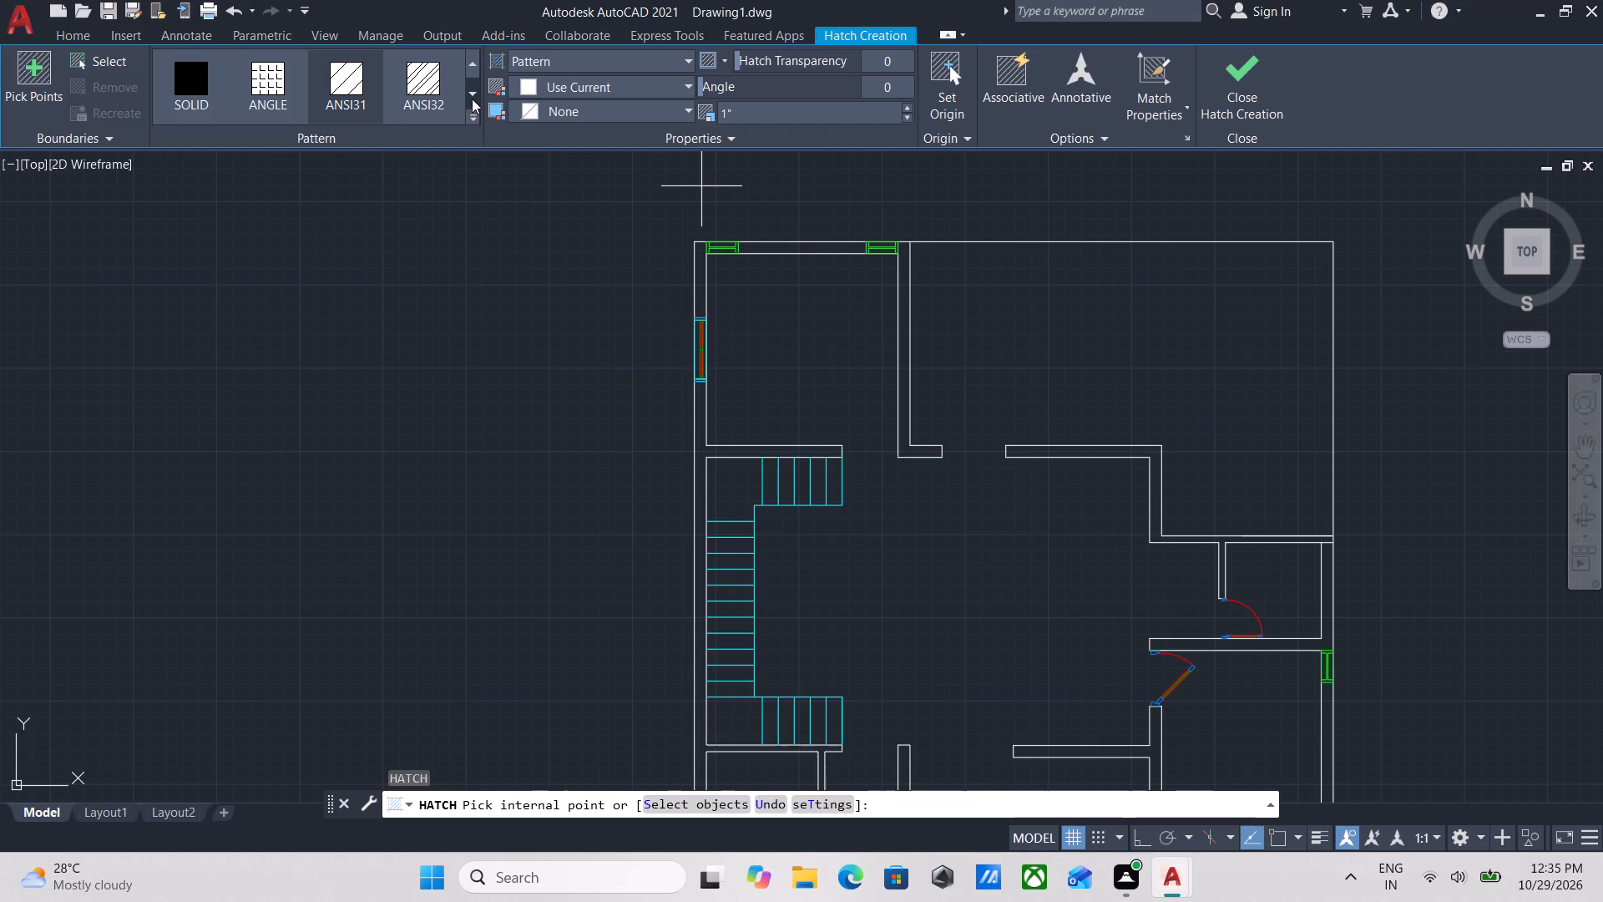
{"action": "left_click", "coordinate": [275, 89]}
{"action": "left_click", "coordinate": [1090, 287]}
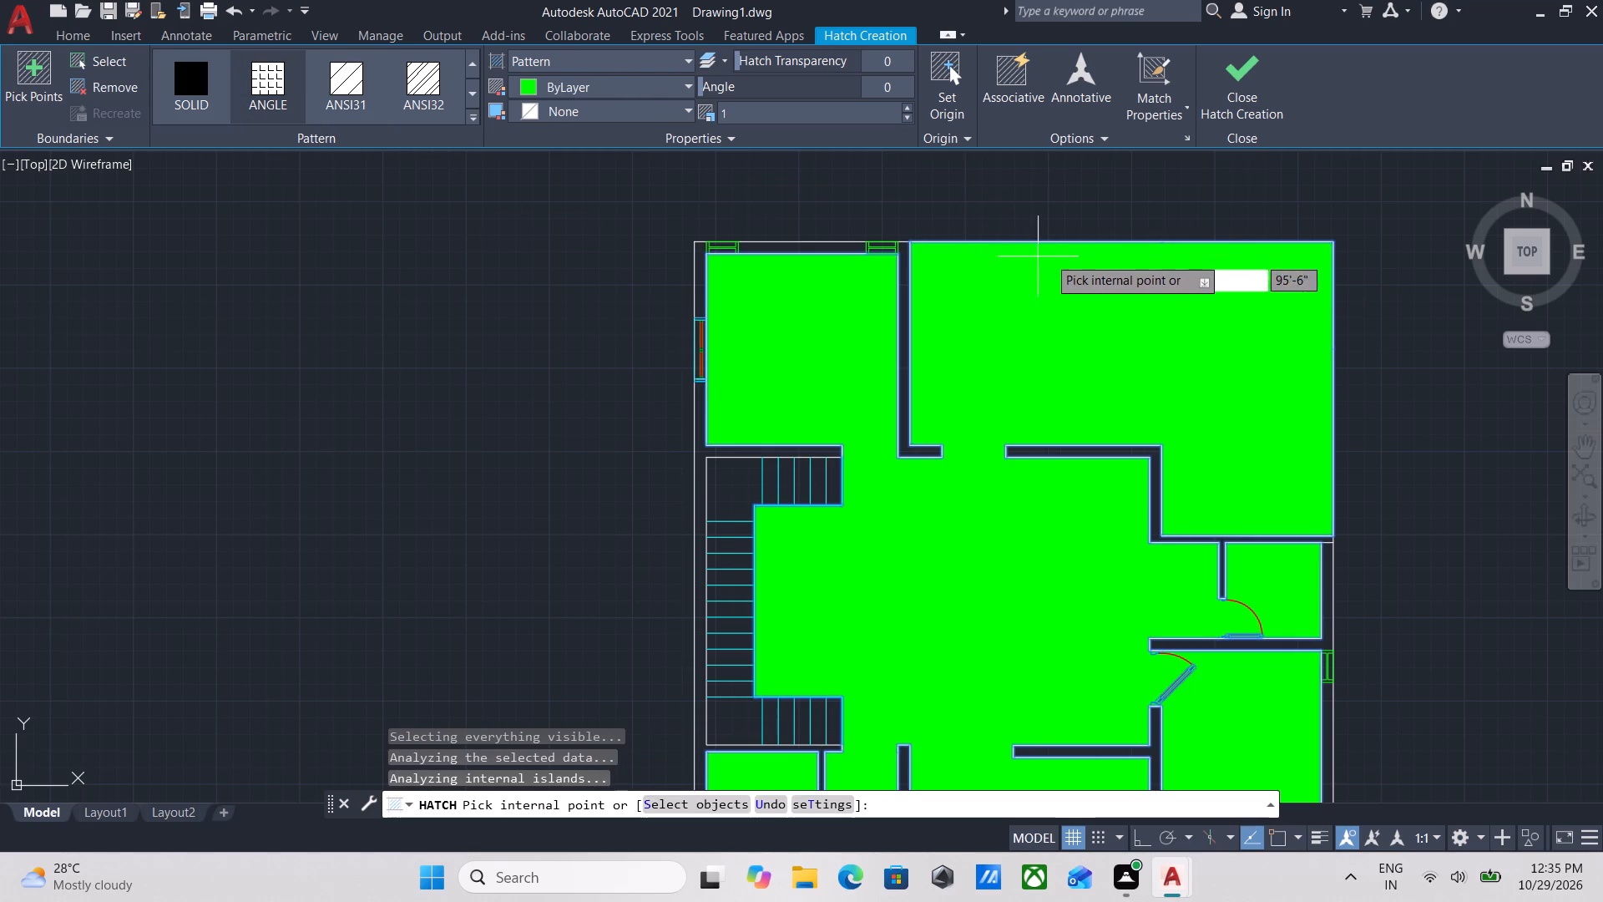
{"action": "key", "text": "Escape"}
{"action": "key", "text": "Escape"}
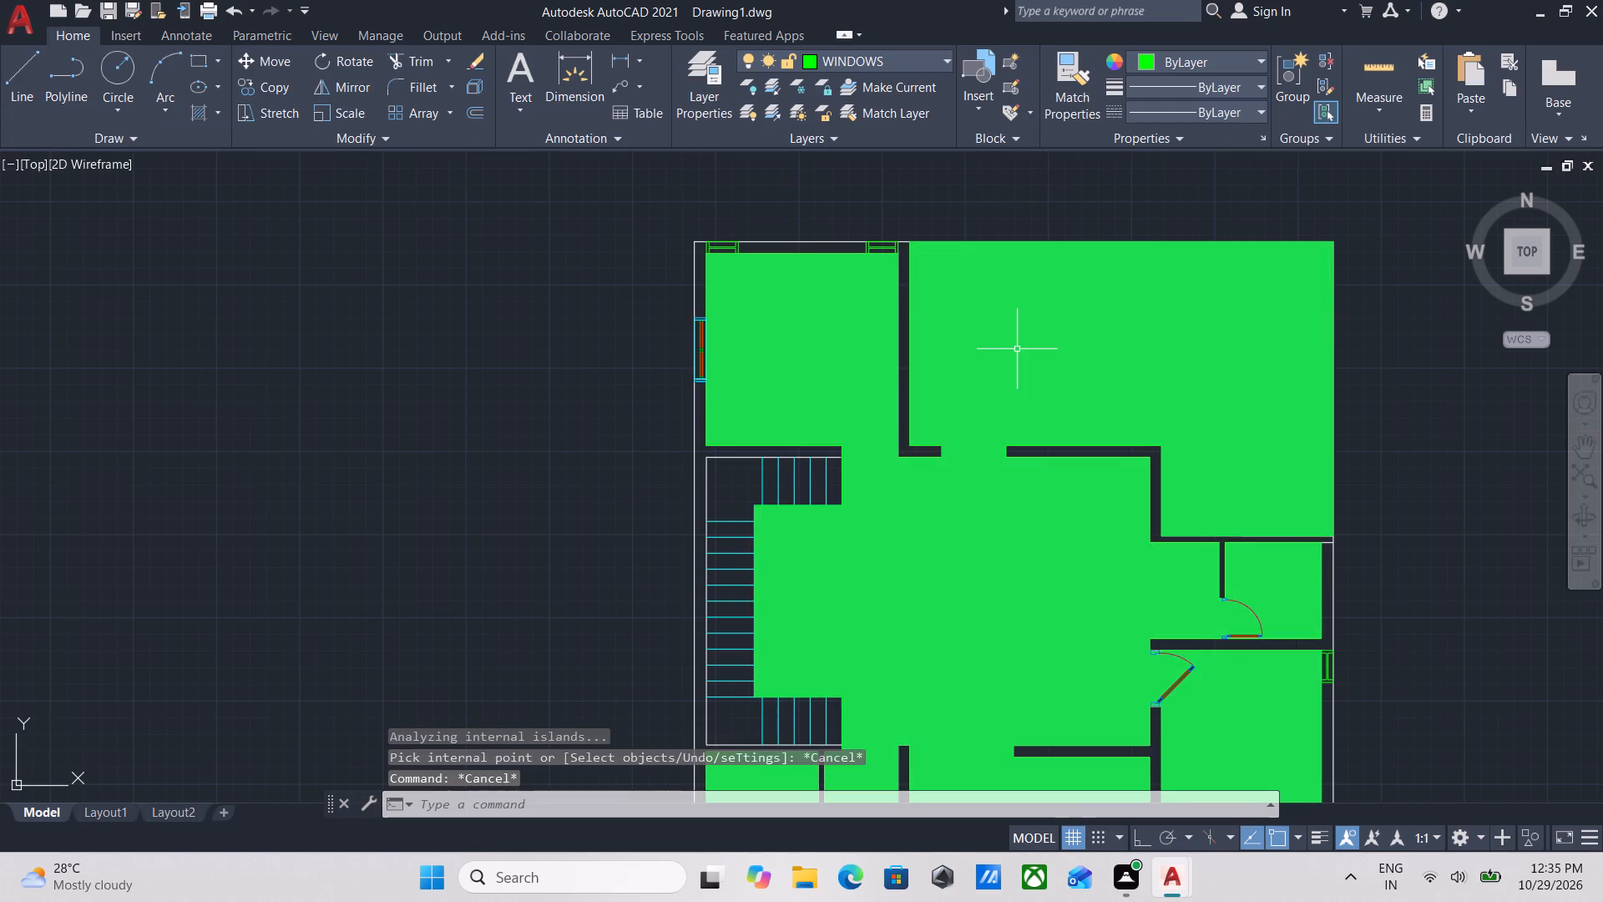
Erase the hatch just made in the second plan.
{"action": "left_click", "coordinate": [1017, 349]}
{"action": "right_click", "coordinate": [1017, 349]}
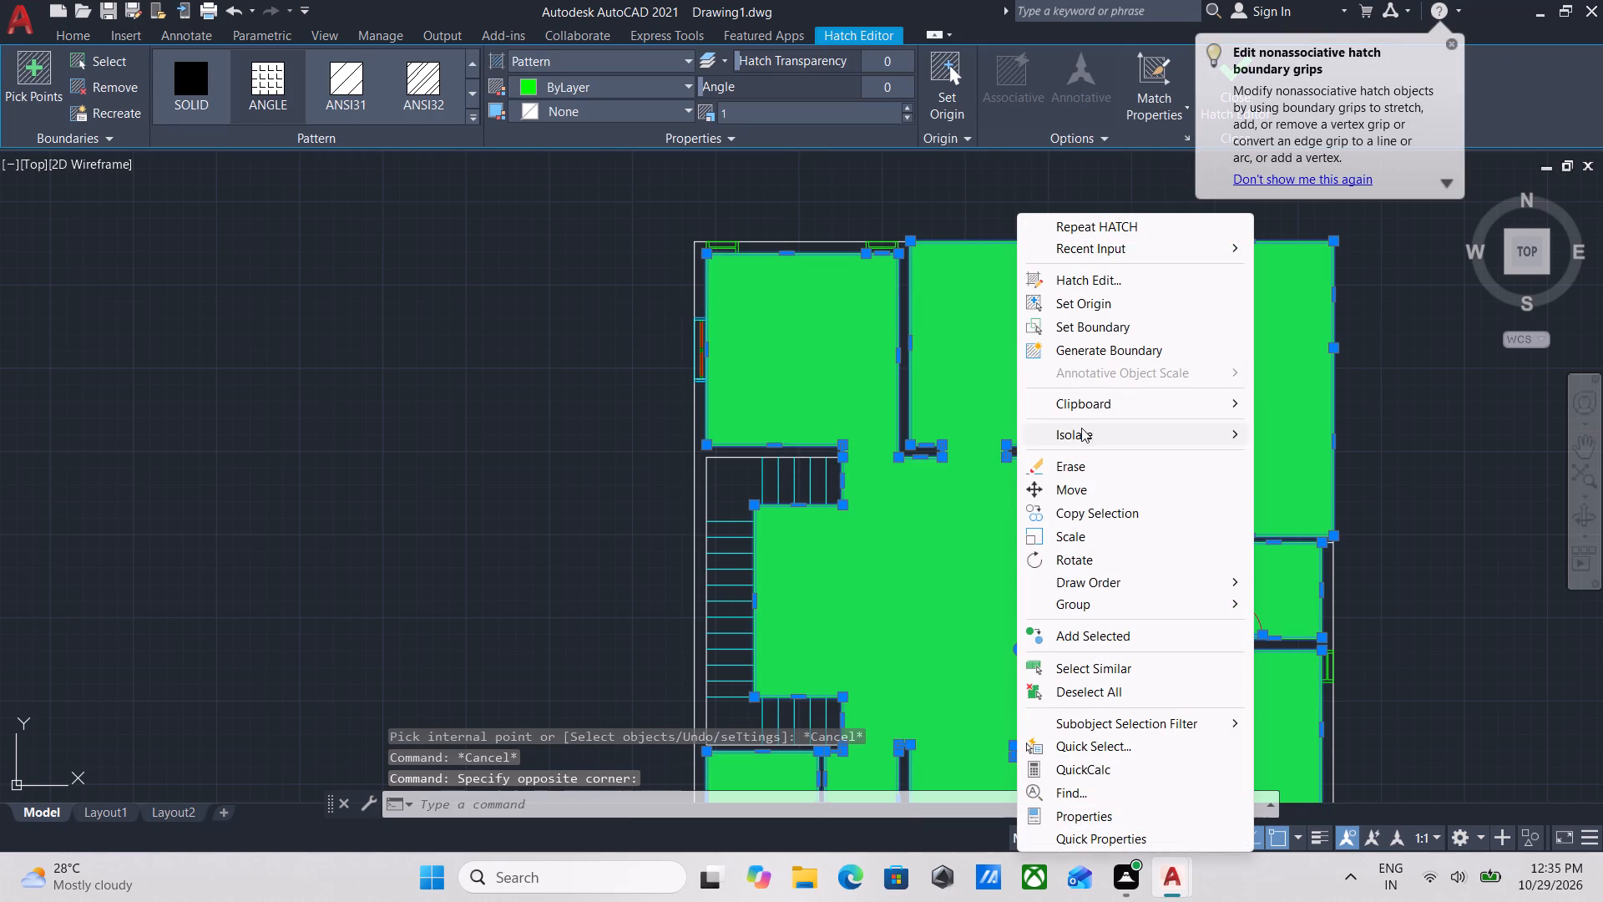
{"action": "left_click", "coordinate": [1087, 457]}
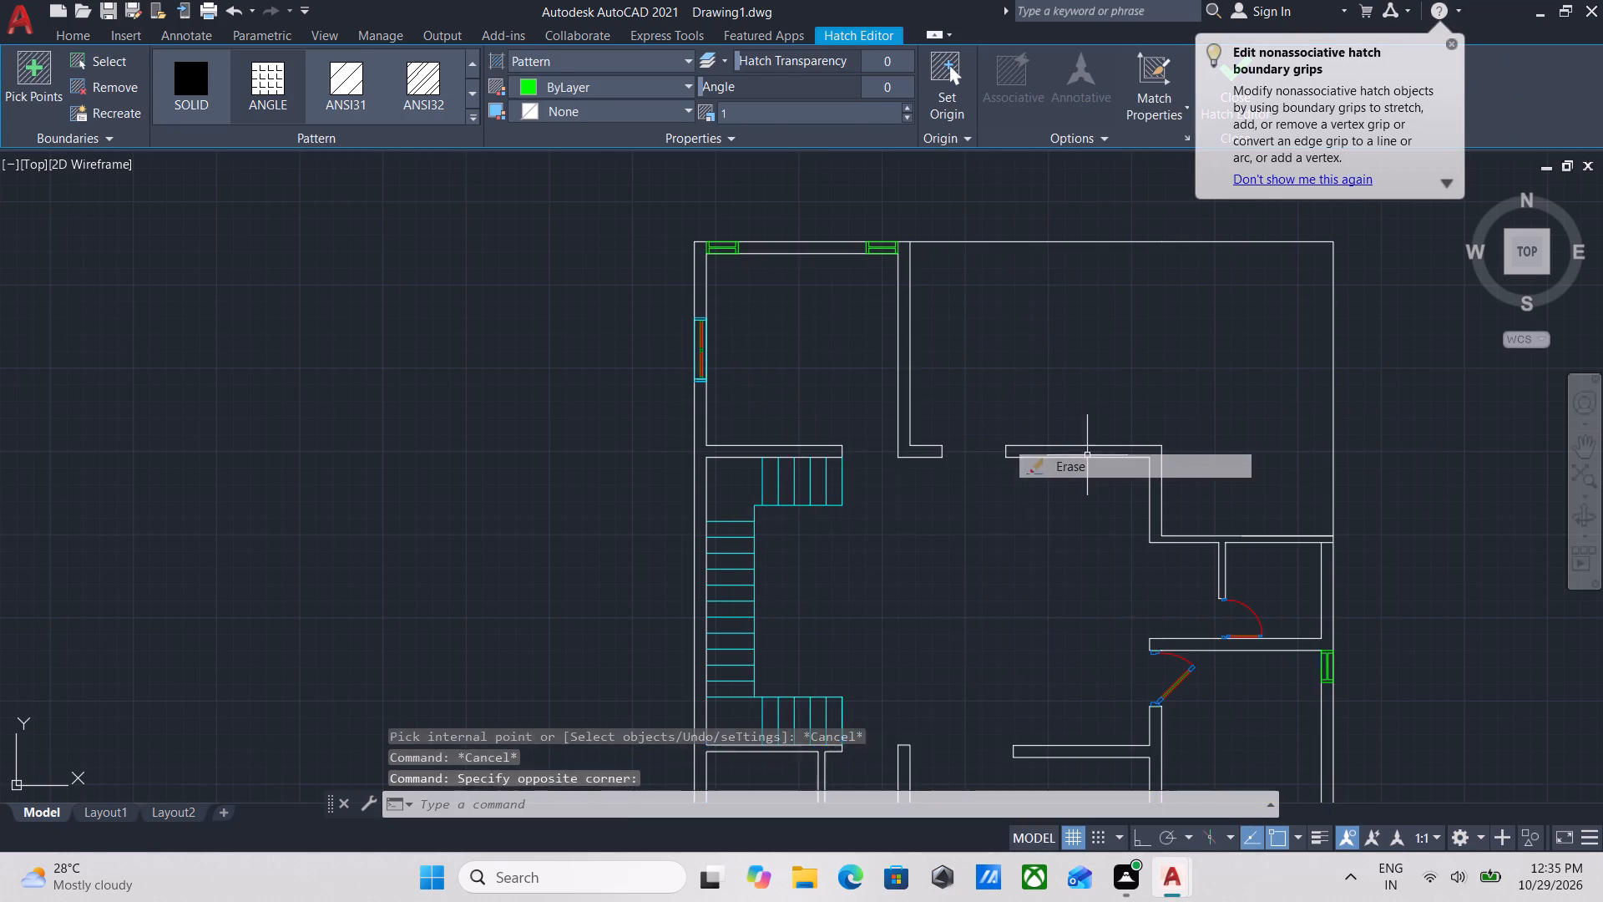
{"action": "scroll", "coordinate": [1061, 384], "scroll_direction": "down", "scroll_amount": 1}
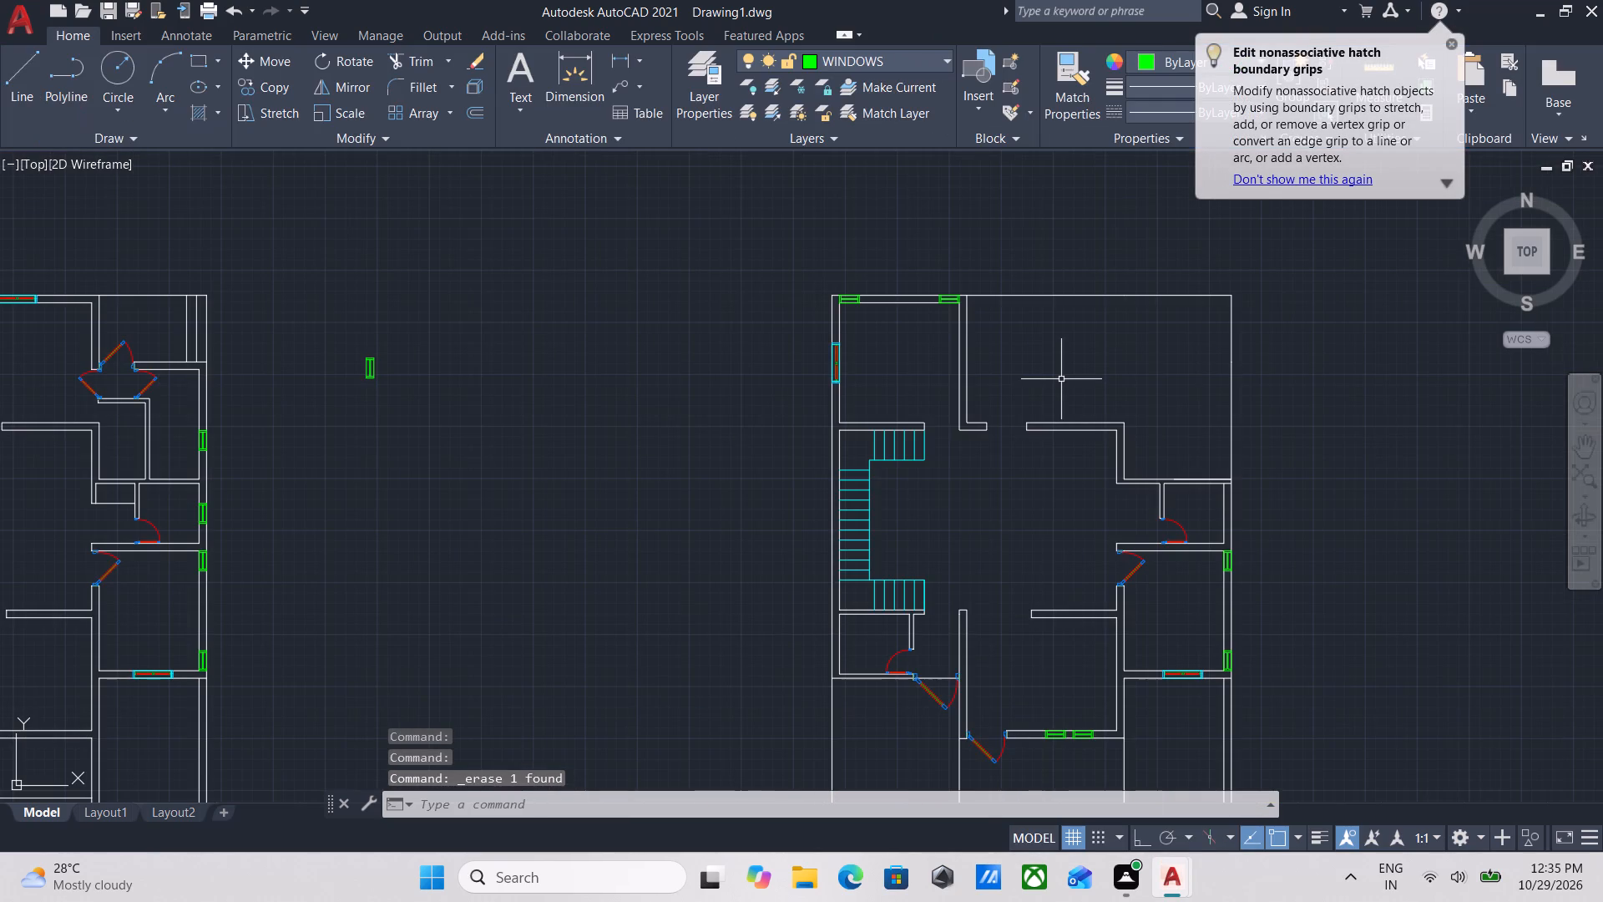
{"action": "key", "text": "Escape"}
Examine the second plan's walls and door openings around the stair hall and the open northeast area.
{"action": "scroll", "coordinate": [1056, 526], "scroll_direction": "up", "scroll_amount": 2}
{"action": "scroll", "coordinate": [1015, 419], "scroll_direction": "down", "scroll_amount": 2}
{"action": "middle_click_drag", "start_coordinate": [1015, 419], "coordinate": [1024, 444]}
{"action": "scroll", "coordinate": [1078, 439], "scroll_direction": "down", "scroll_amount": 1}
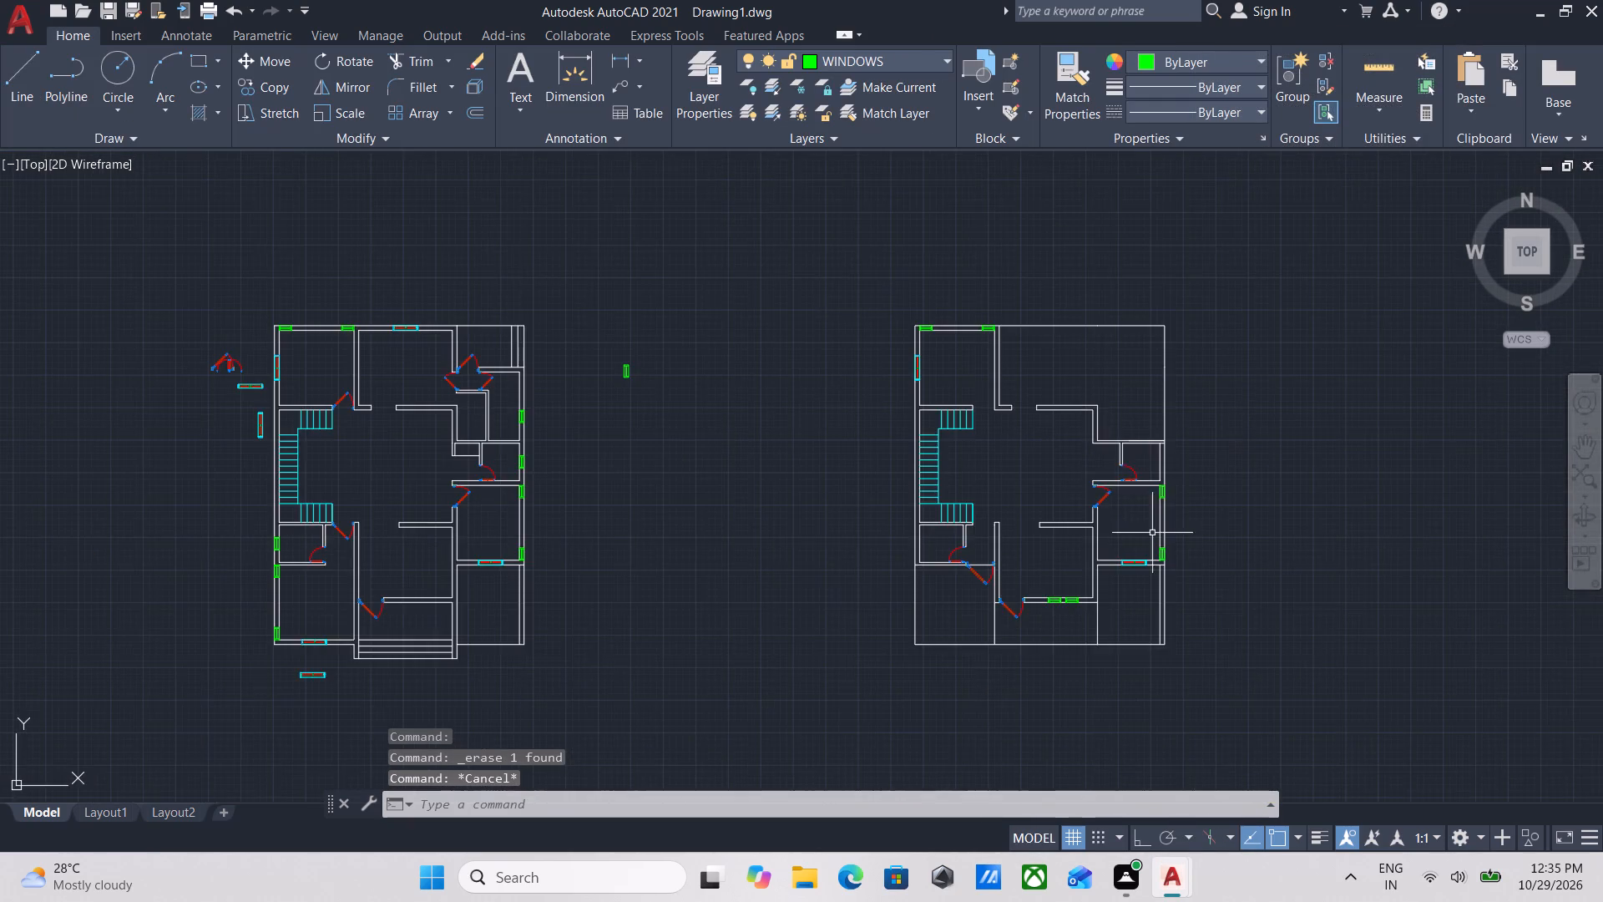
{"action": "scroll", "coordinate": [1167, 559], "scroll_direction": "up", "scroll_amount": 3}
{"action": "middle_click_drag", "start_coordinate": [890, 403], "coordinate": [1123, 430]}
{"action": "scroll", "coordinate": [846, 411], "scroll_direction": "down", "scroll_amount": 2}
{"action": "middle_click_drag", "start_coordinate": [846, 411], "coordinate": [892, 430]}
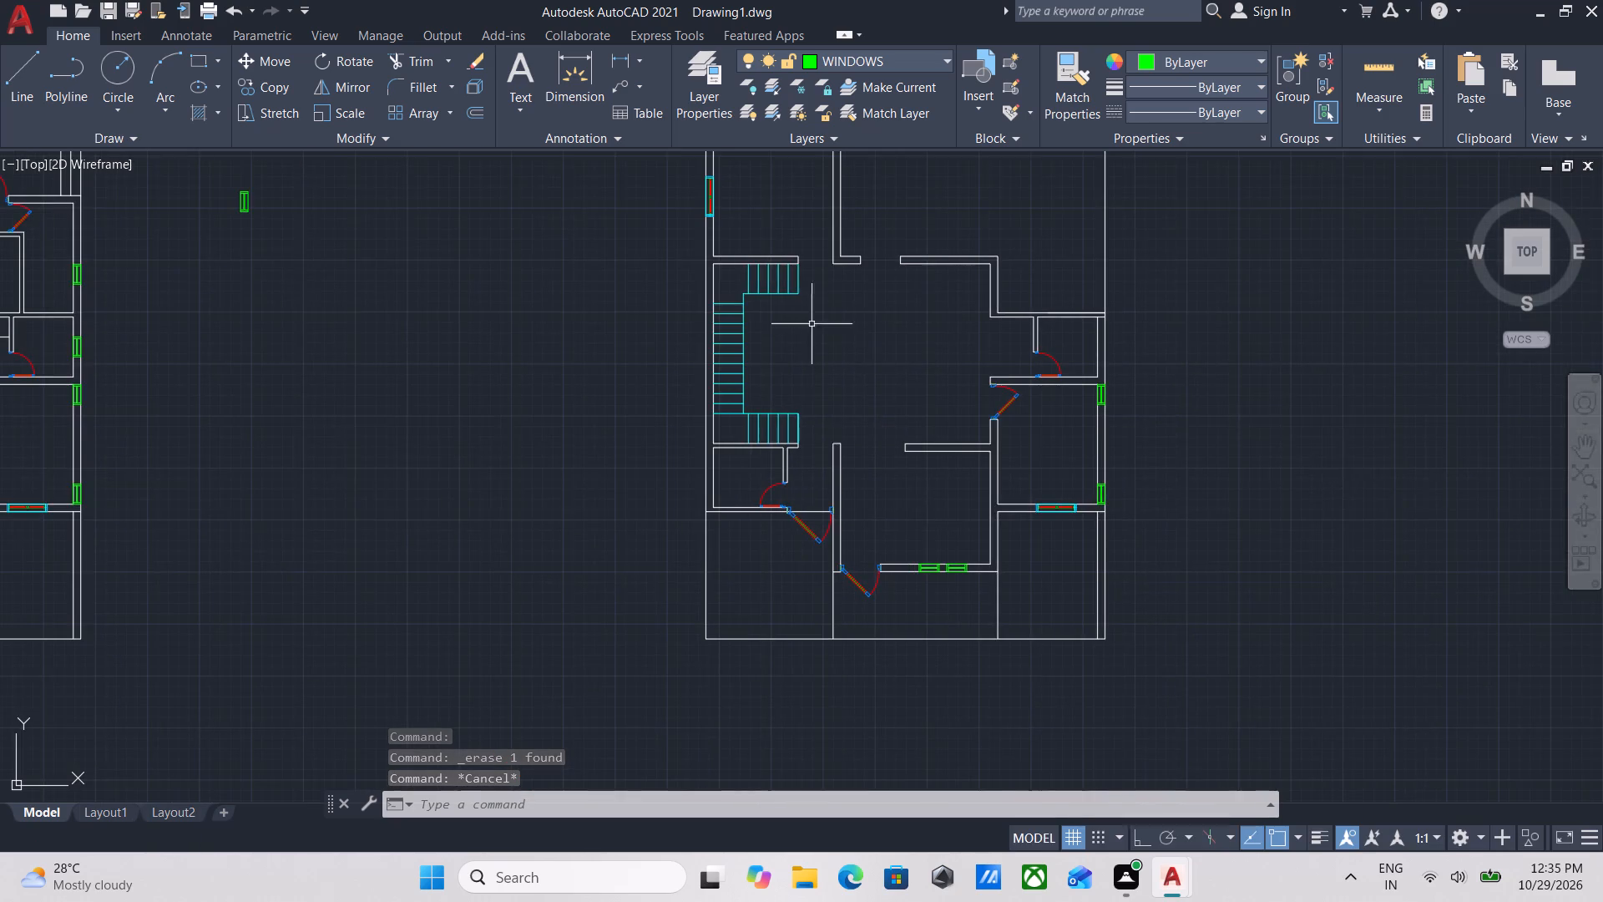
{"action": "middle_click_drag", "start_coordinate": [812, 324], "coordinate": [870, 409]}
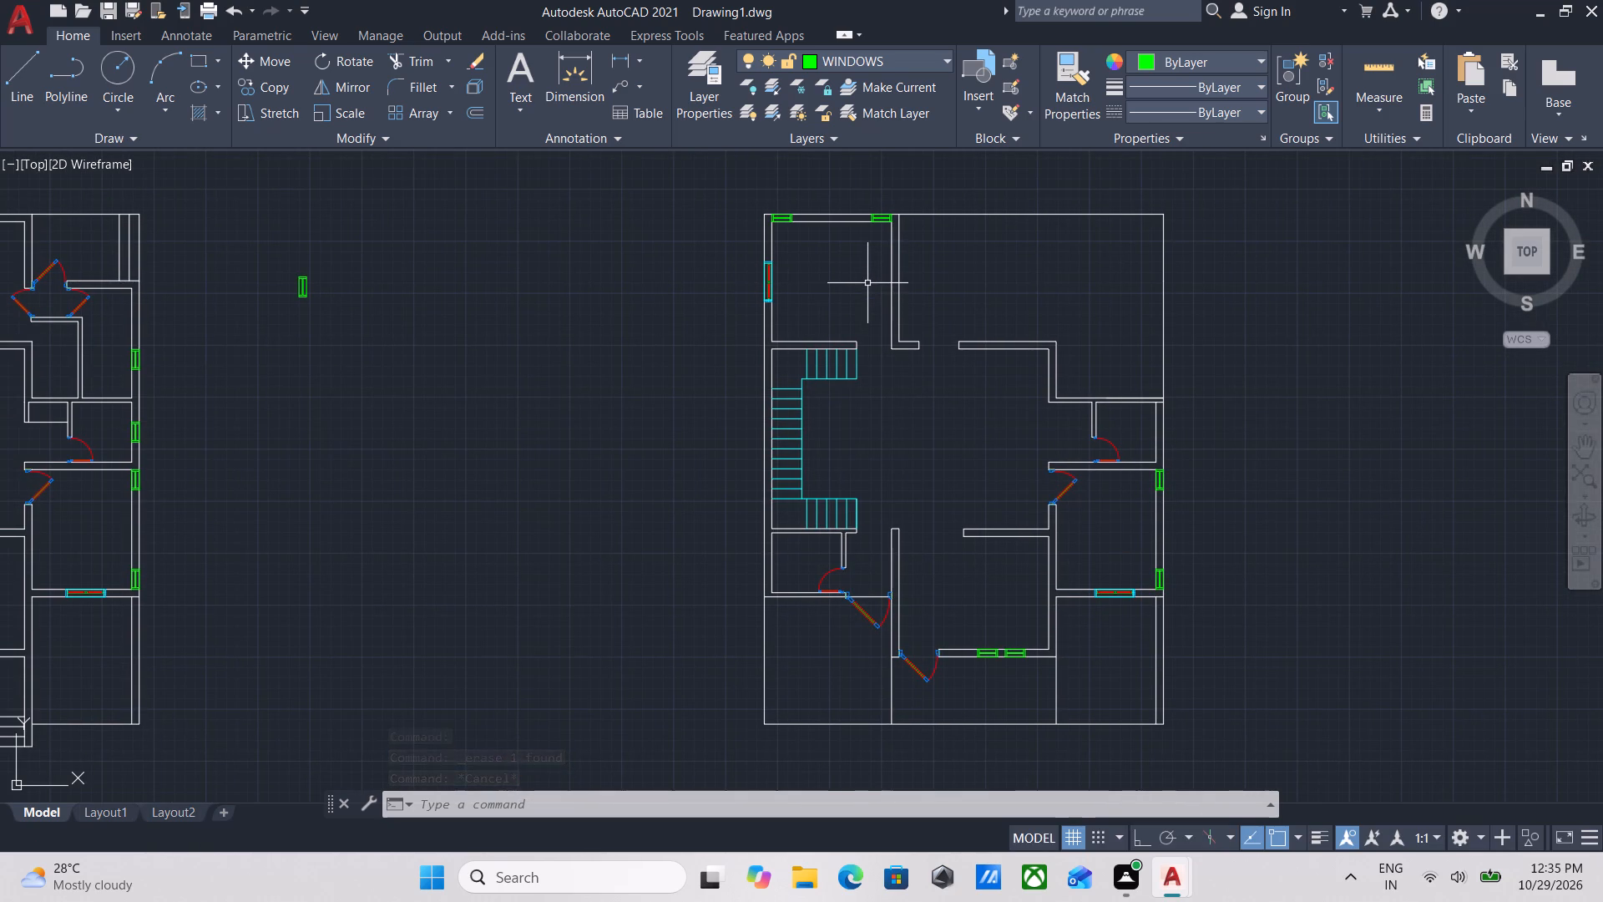
On the WALLS layer, draw a line across the north side of the door opening in the northeast area's south wall.
{"action": "key", "text": "l"}
{"action": "key", "text": "Return"}
{"action": "scroll", "coordinate": [914, 333], "scroll_direction": "up", "scroll_amount": 2}
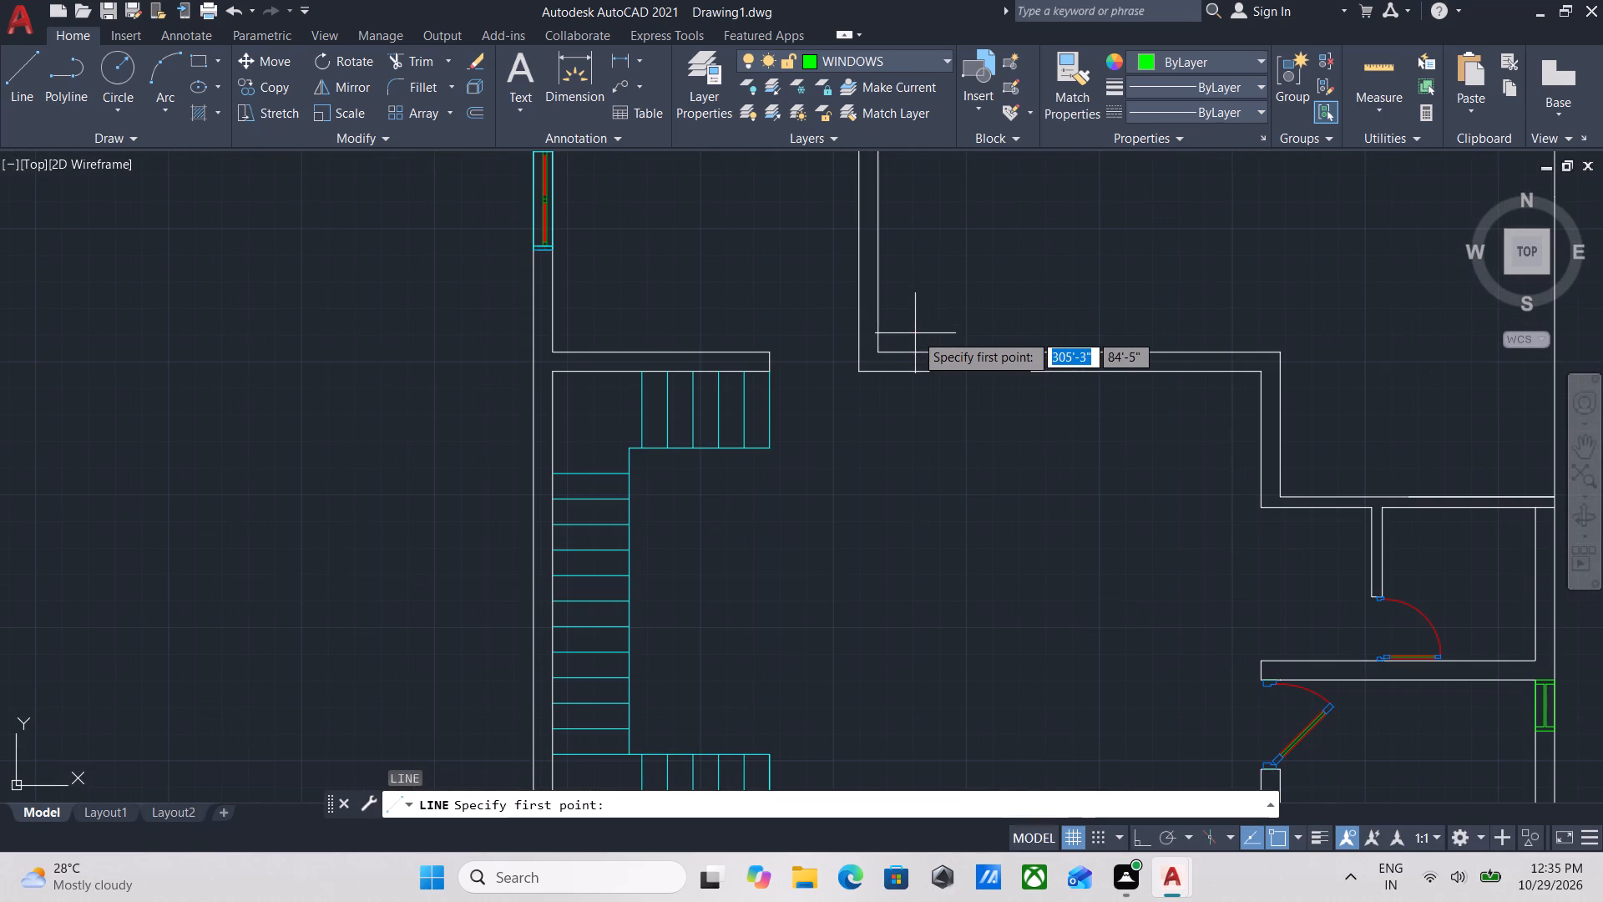
{"action": "left_click", "coordinate": [926, 58]}
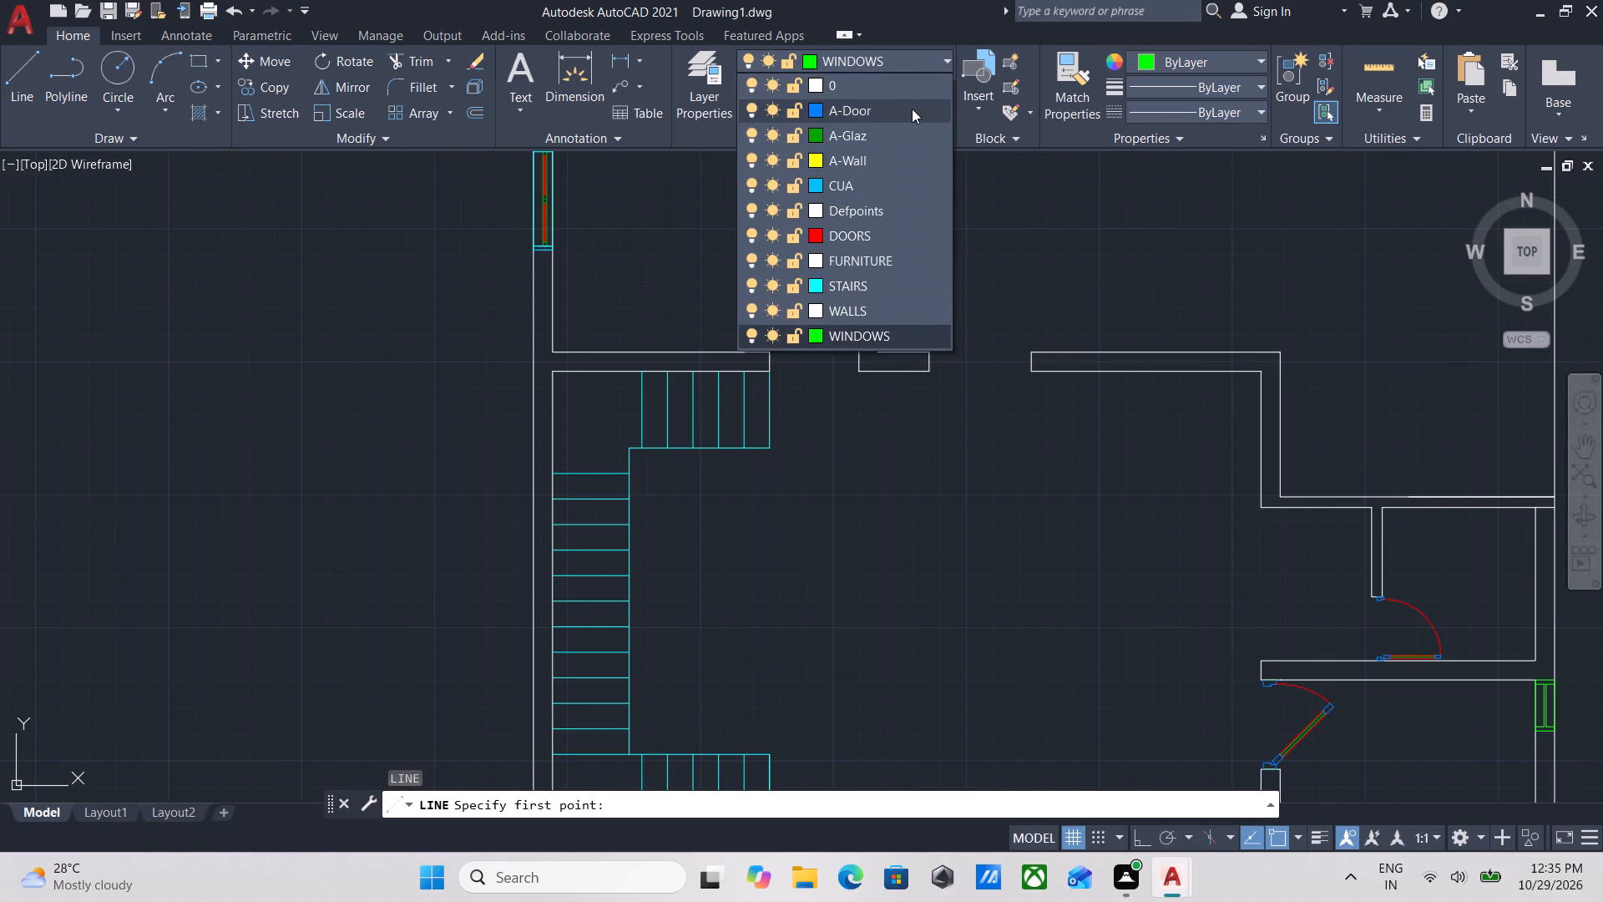
{"action": "left_click", "coordinate": [863, 307]}
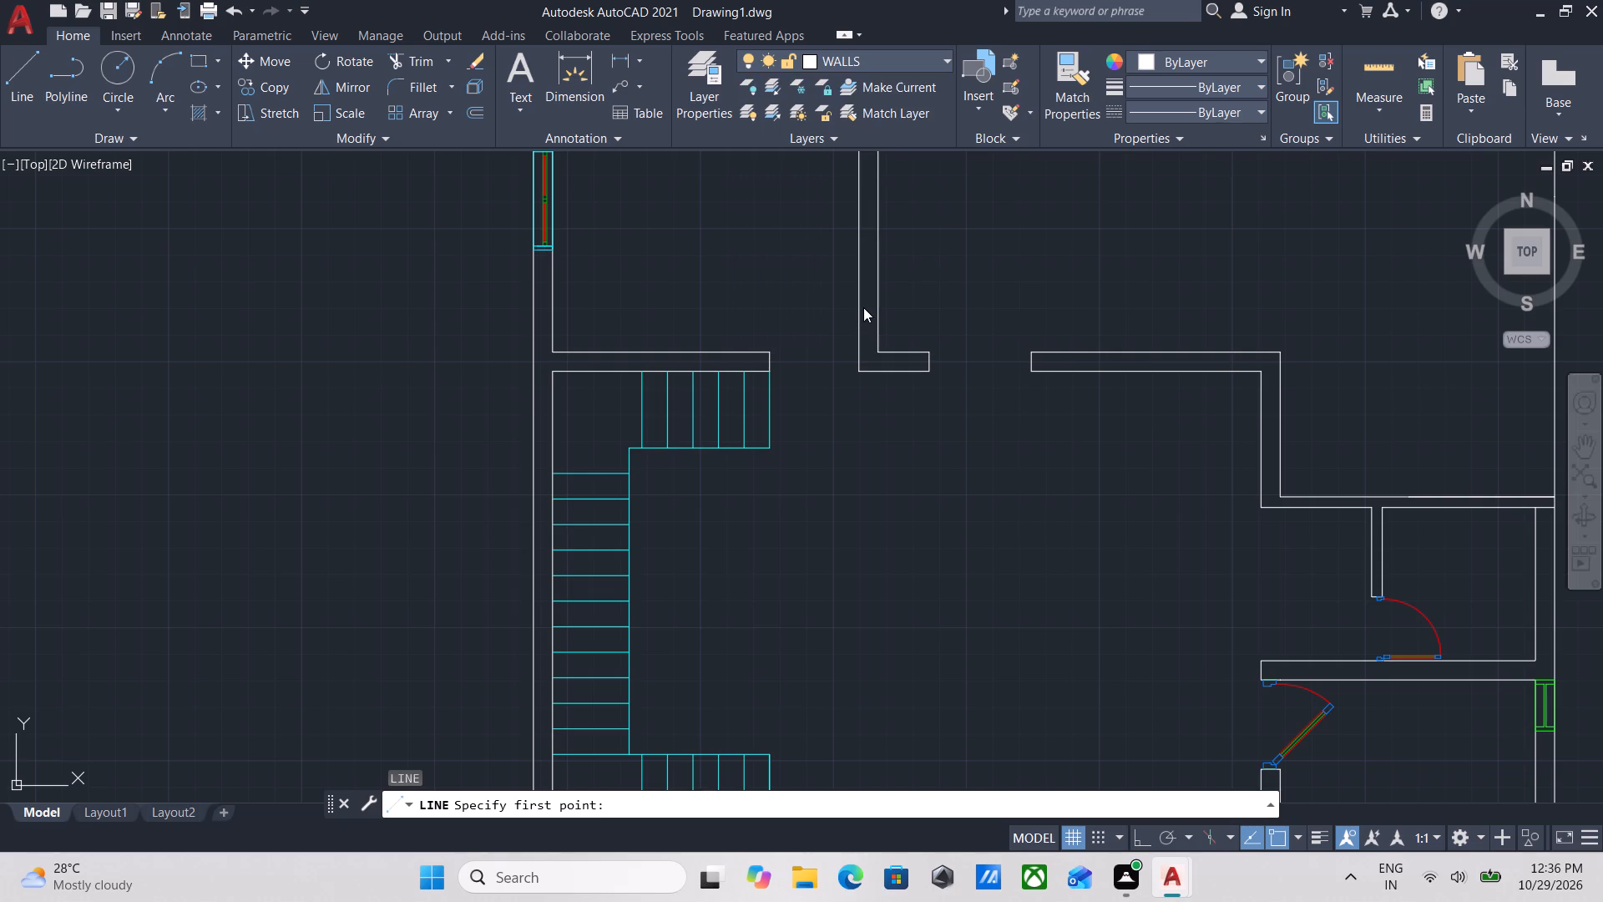
{"action": "key", "text": "l"}
{"action": "key", "text": "Return"}
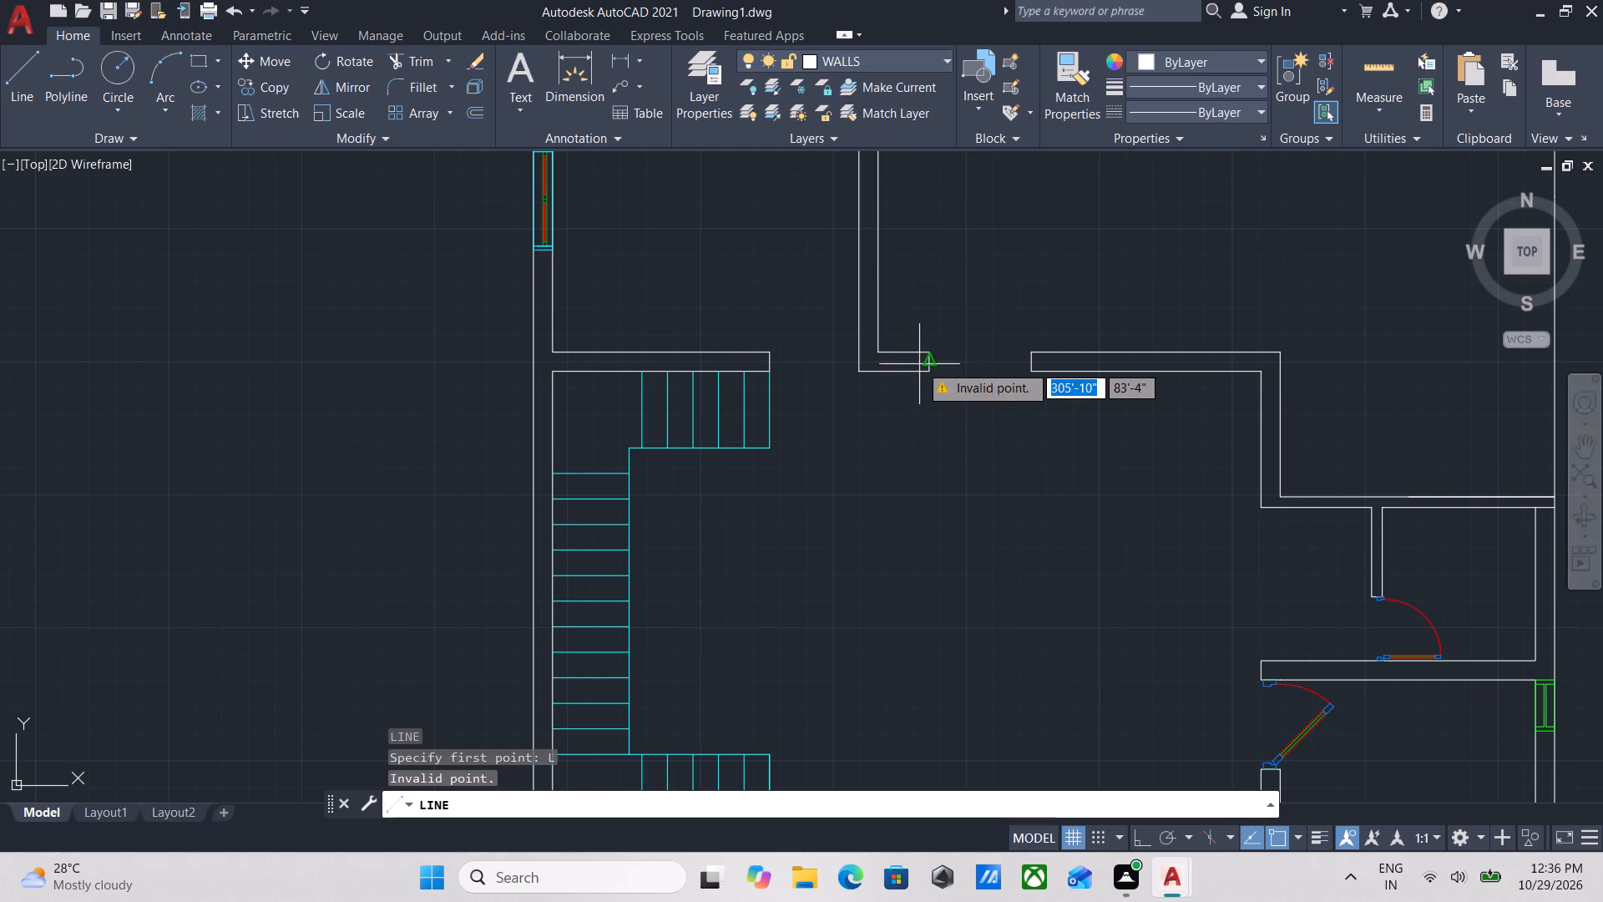
{"action": "scroll", "coordinate": [919, 364], "scroll_direction": "up", "scroll_amount": 1}
{"action": "left_click", "coordinate": [933, 345]}
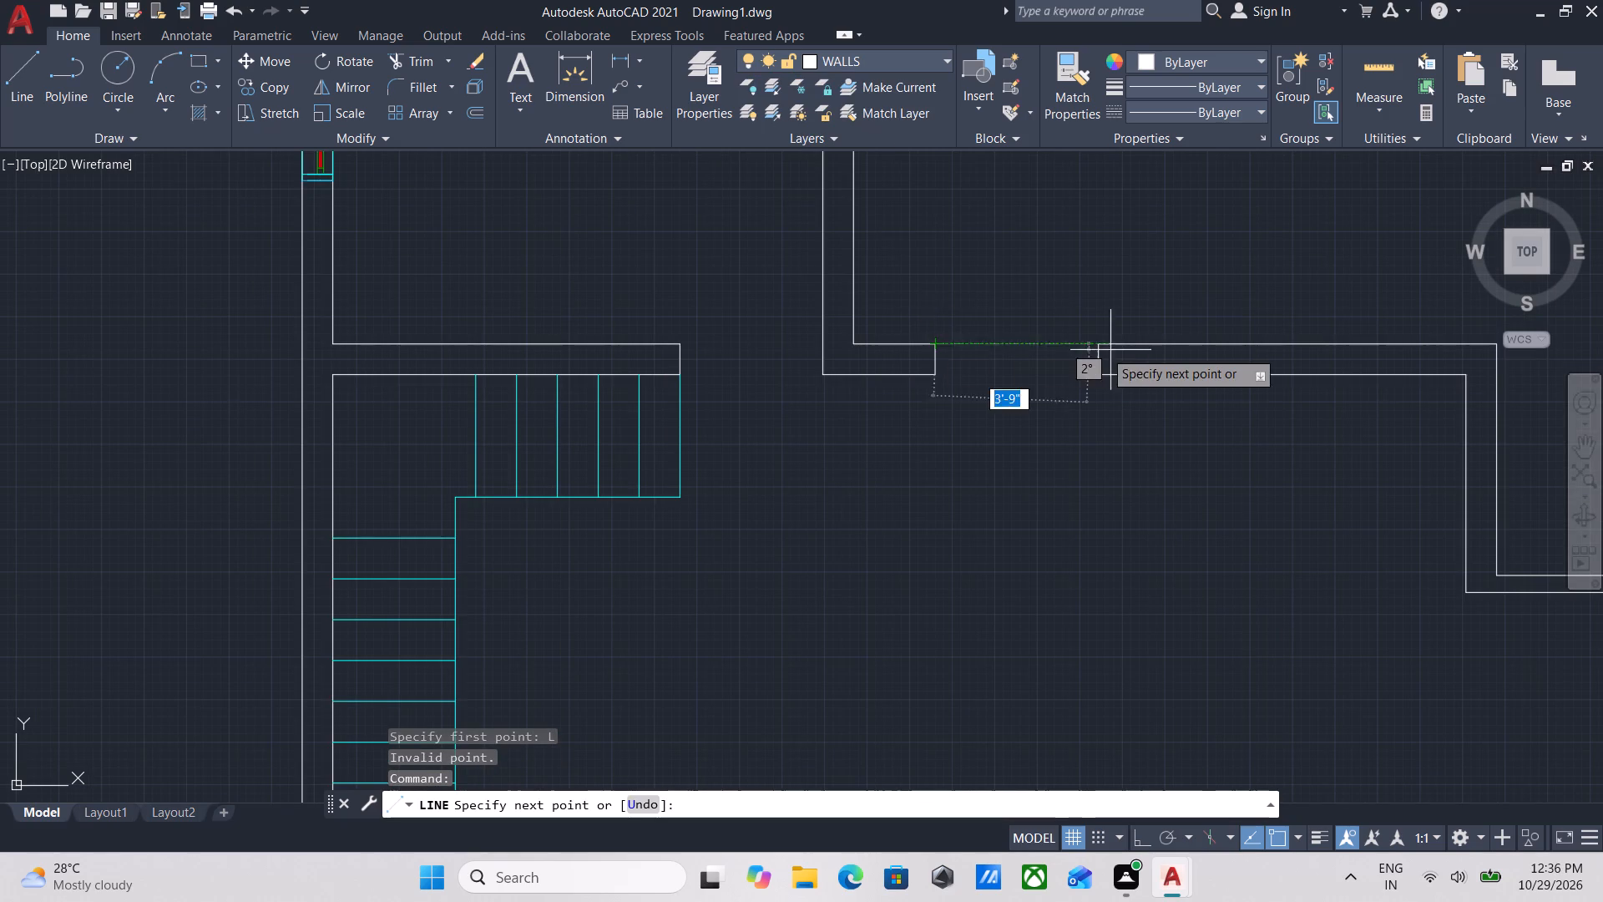
{"action": "left_click", "coordinate": [1100, 347]}
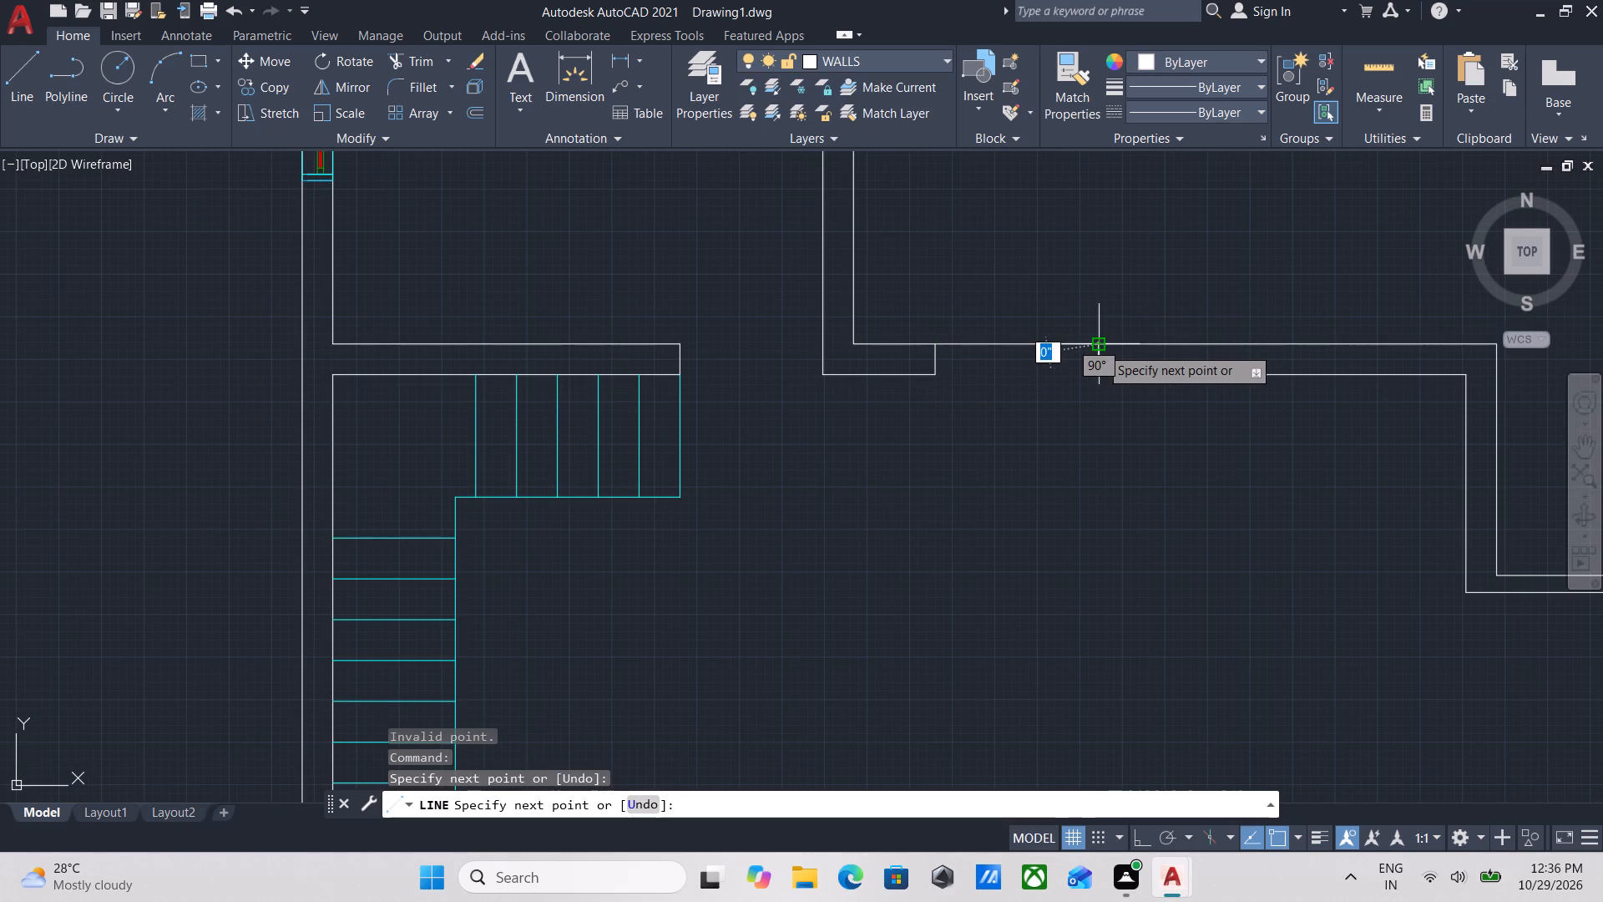
{"action": "key", "text": "Escape"}
Copy the door in the second plan's south wall, by its frame corner, into the opening in the northeast area's south wall.
{"action": "scroll", "coordinate": [1100, 337], "scroll_direction": "down", "scroll_amount": 3}
{"action": "middle_click_drag", "start_coordinate": [967, 314], "coordinate": [995, 265]}
{"action": "scroll", "coordinate": [967, 312], "scroll_direction": "up", "scroll_amount": 1}
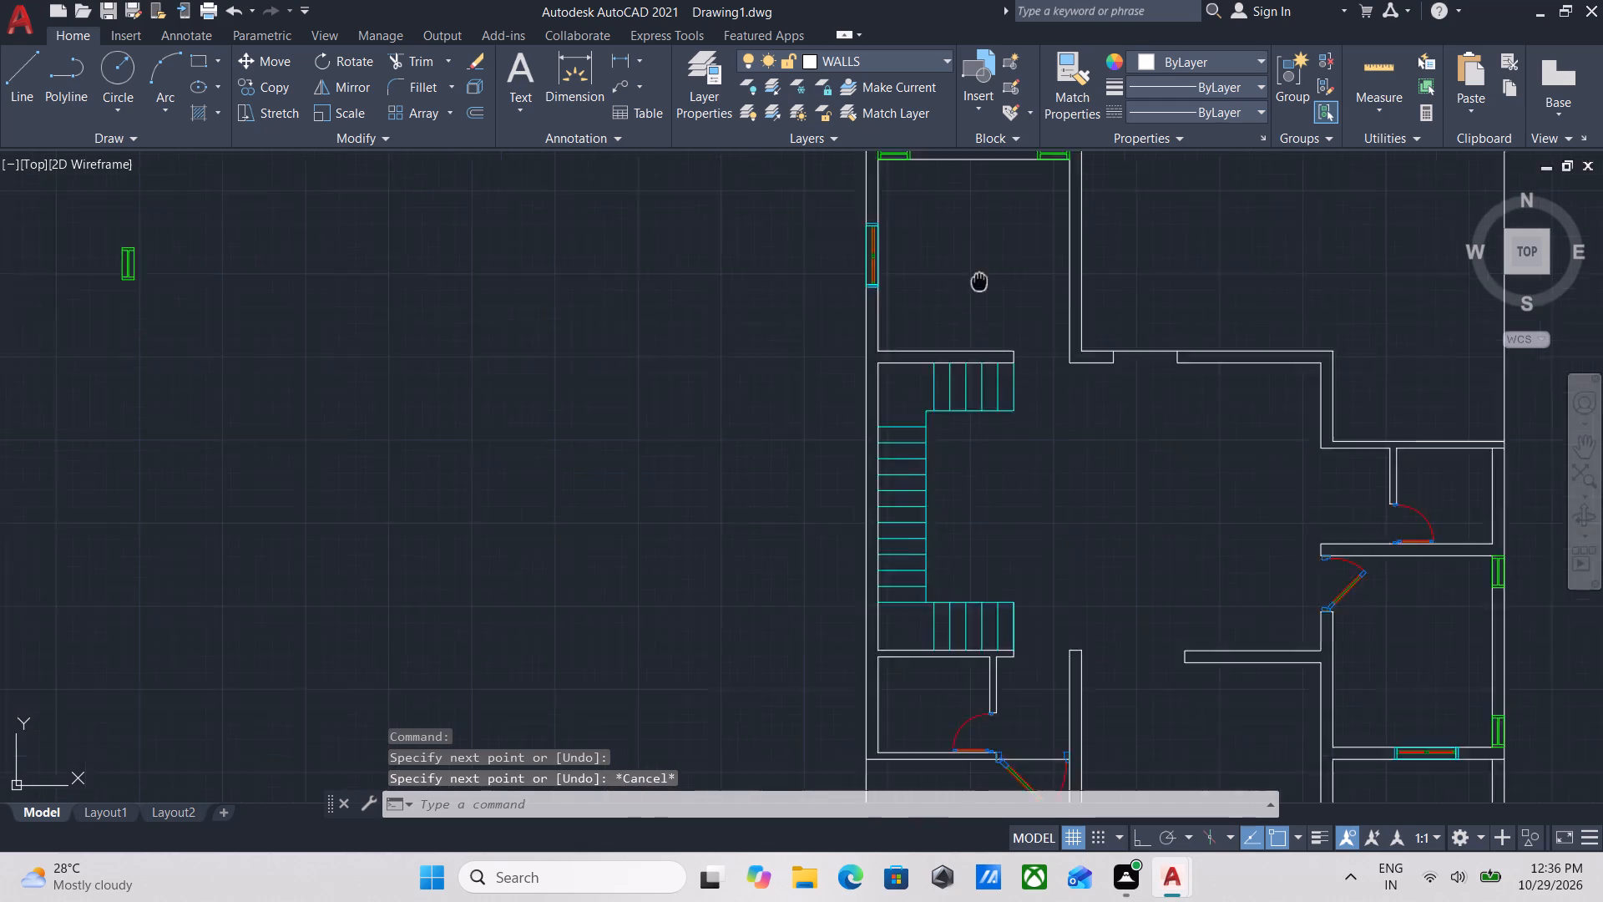
{"action": "middle_click_drag", "start_coordinate": [995, 265], "coordinate": [1039, 238]}
{"action": "scroll", "coordinate": [1258, 552], "scroll_direction": "down", "scroll_amount": 2}
{"action": "middle_click_drag", "start_coordinate": [1258, 552], "coordinate": [1120, 451]}
{"action": "scroll", "coordinate": [1080, 556], "scroll_direction": "up", "scroll_amount": 3}
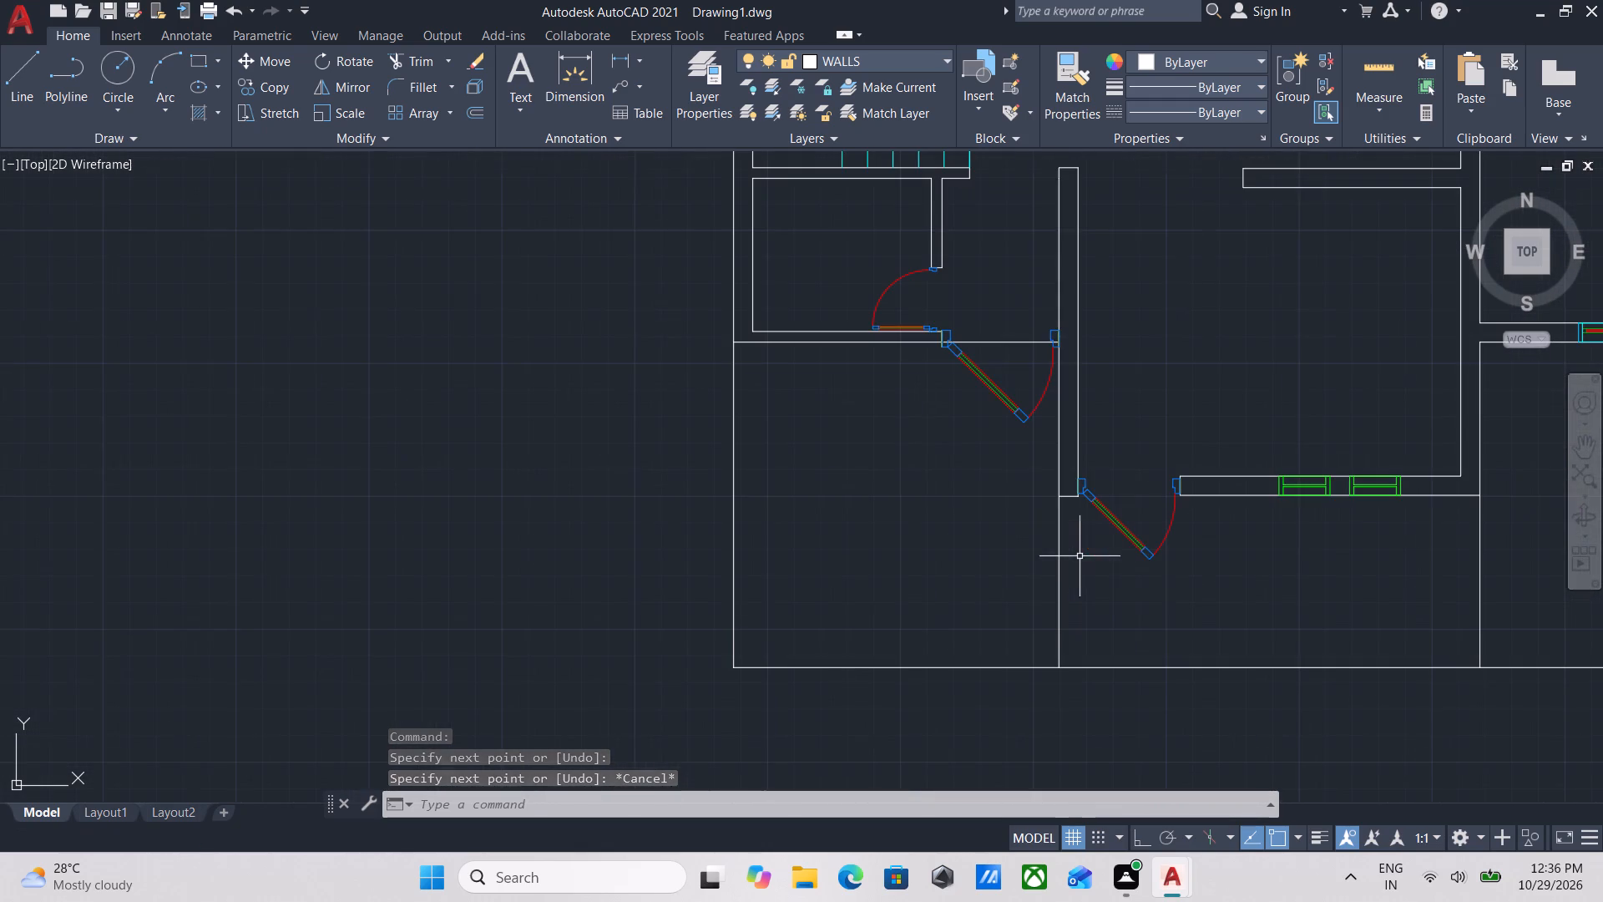
{"action": "left_click", "coordinate": [1169, 570]}
{"action": "left_click", "coordinate": [1105, 515]}
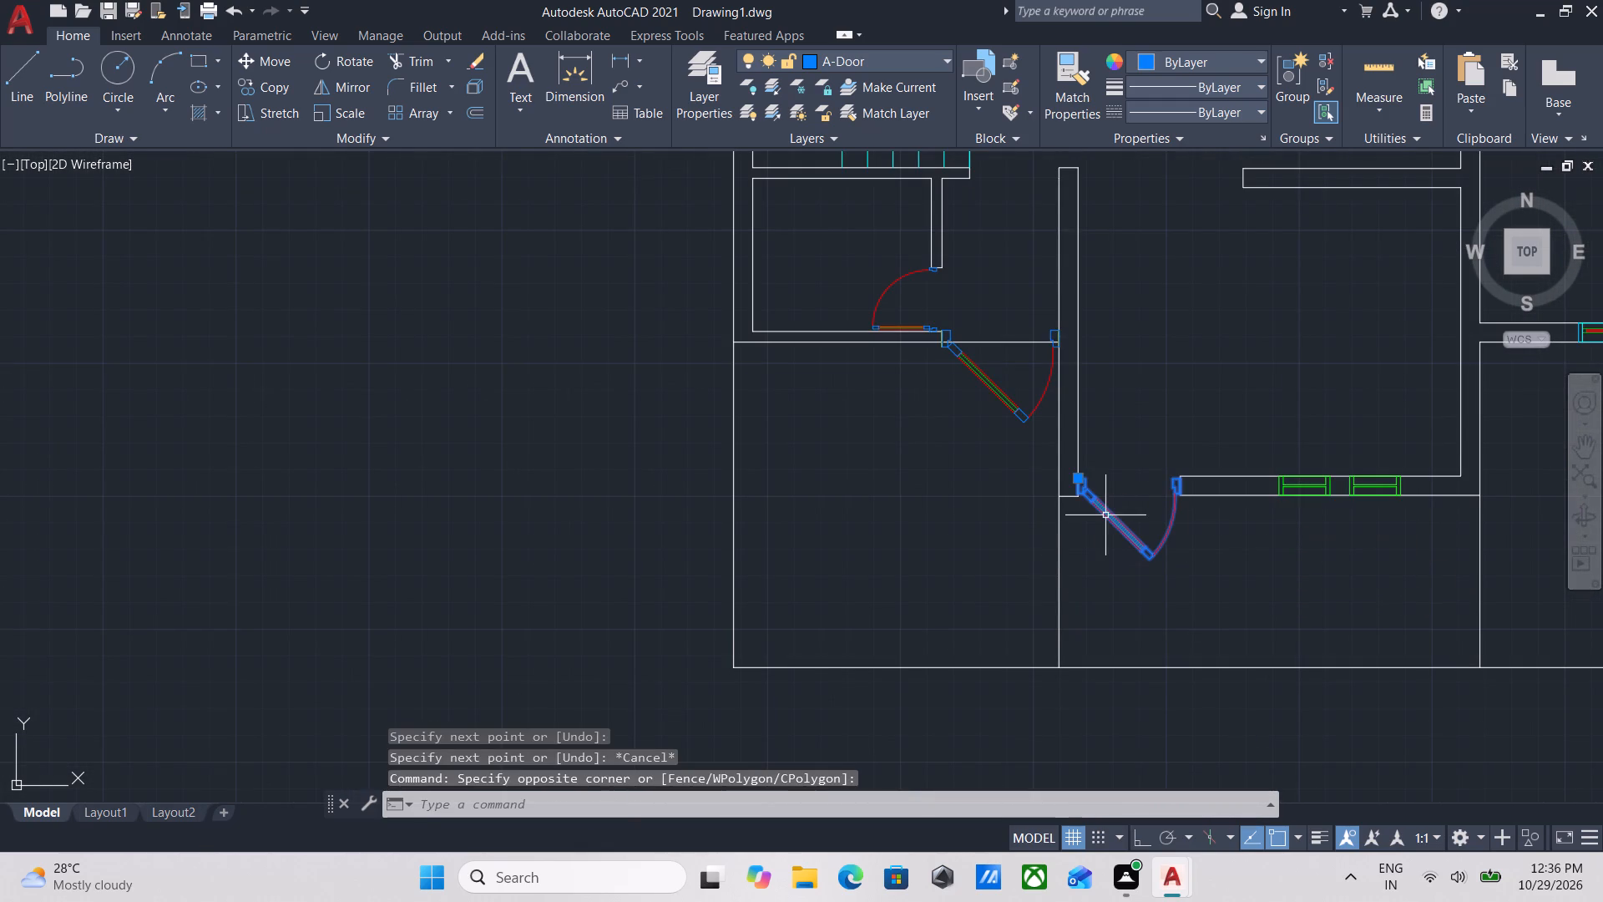
{"action": "scroll", "coordinate": [1105, 515], "scroll_direction": "up", "scroll_amount": 1}
{"action": "middle_click_drag", "start_coordinate": [1105, 515], "coordinate": [1109, 565]}
{"action": "type", "text": "CO"}
{"action": "key", "text": "Return"}
{"action": "scroll", "coordinate": [1075, 524], "scroll_direction": "up", "scroll_amount": 3}
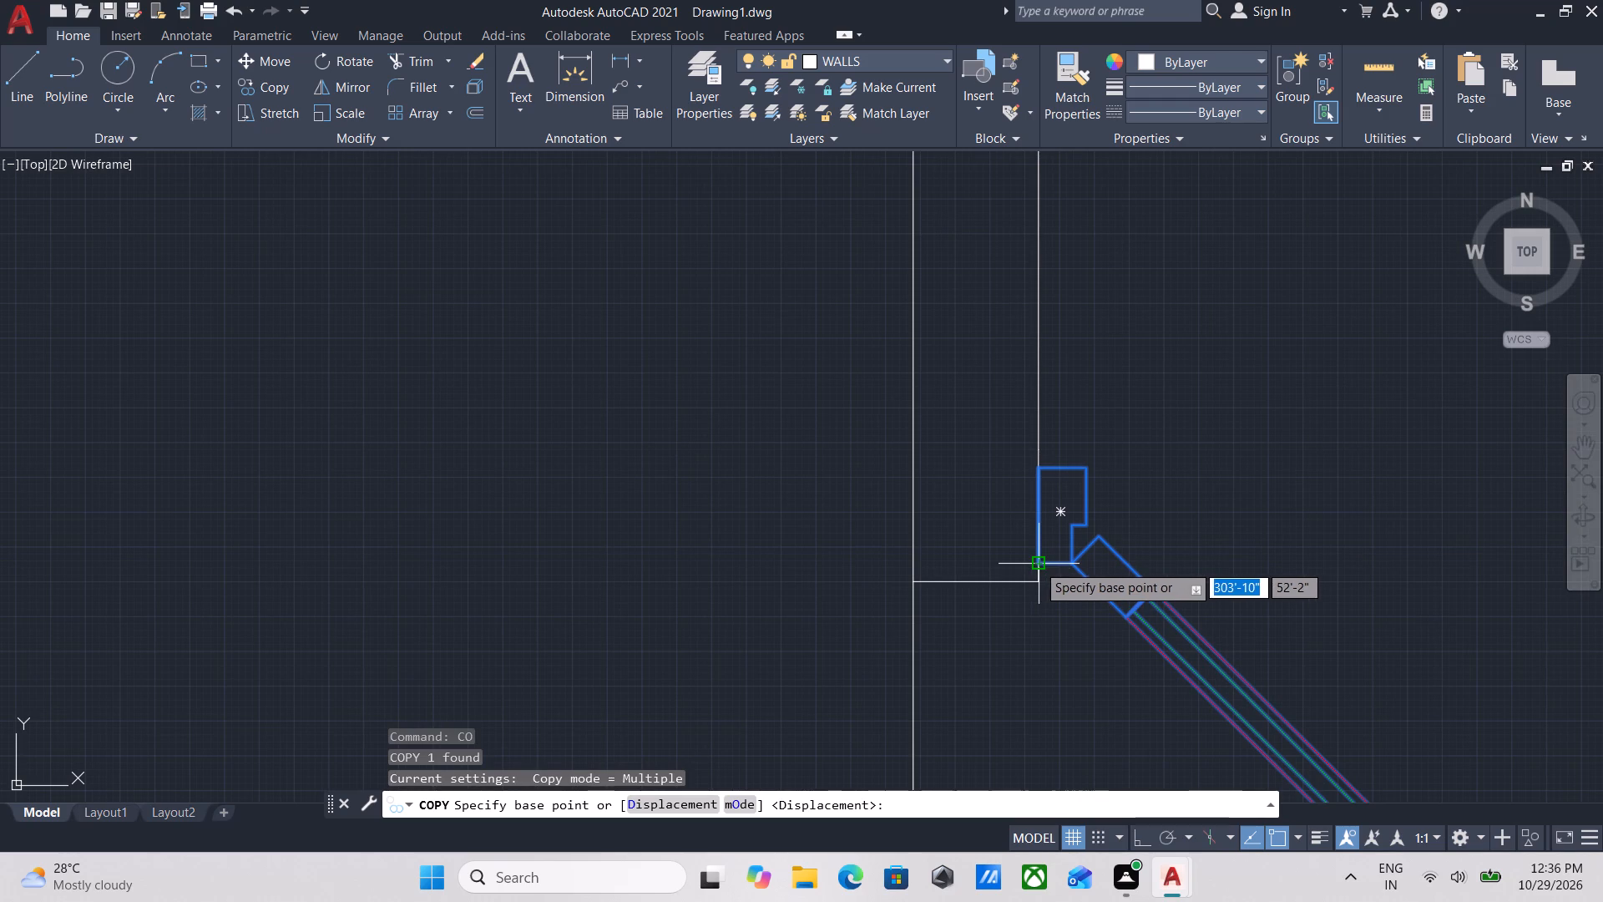
{"action": "left_click", "coordinate": [1039, 564]}
{"action": "scroll", "coordinate": [1150, 350], "scroll_direction": "down", "scroll_amount": 3}
{"action": "middle_click_drag", "start_coordinate": [1150, 350], "coordinate": [943, 706]}
{"action": "scroll", "coordinate": [958, 692], "scroll_direction": "up", "scroll_amount": 1}
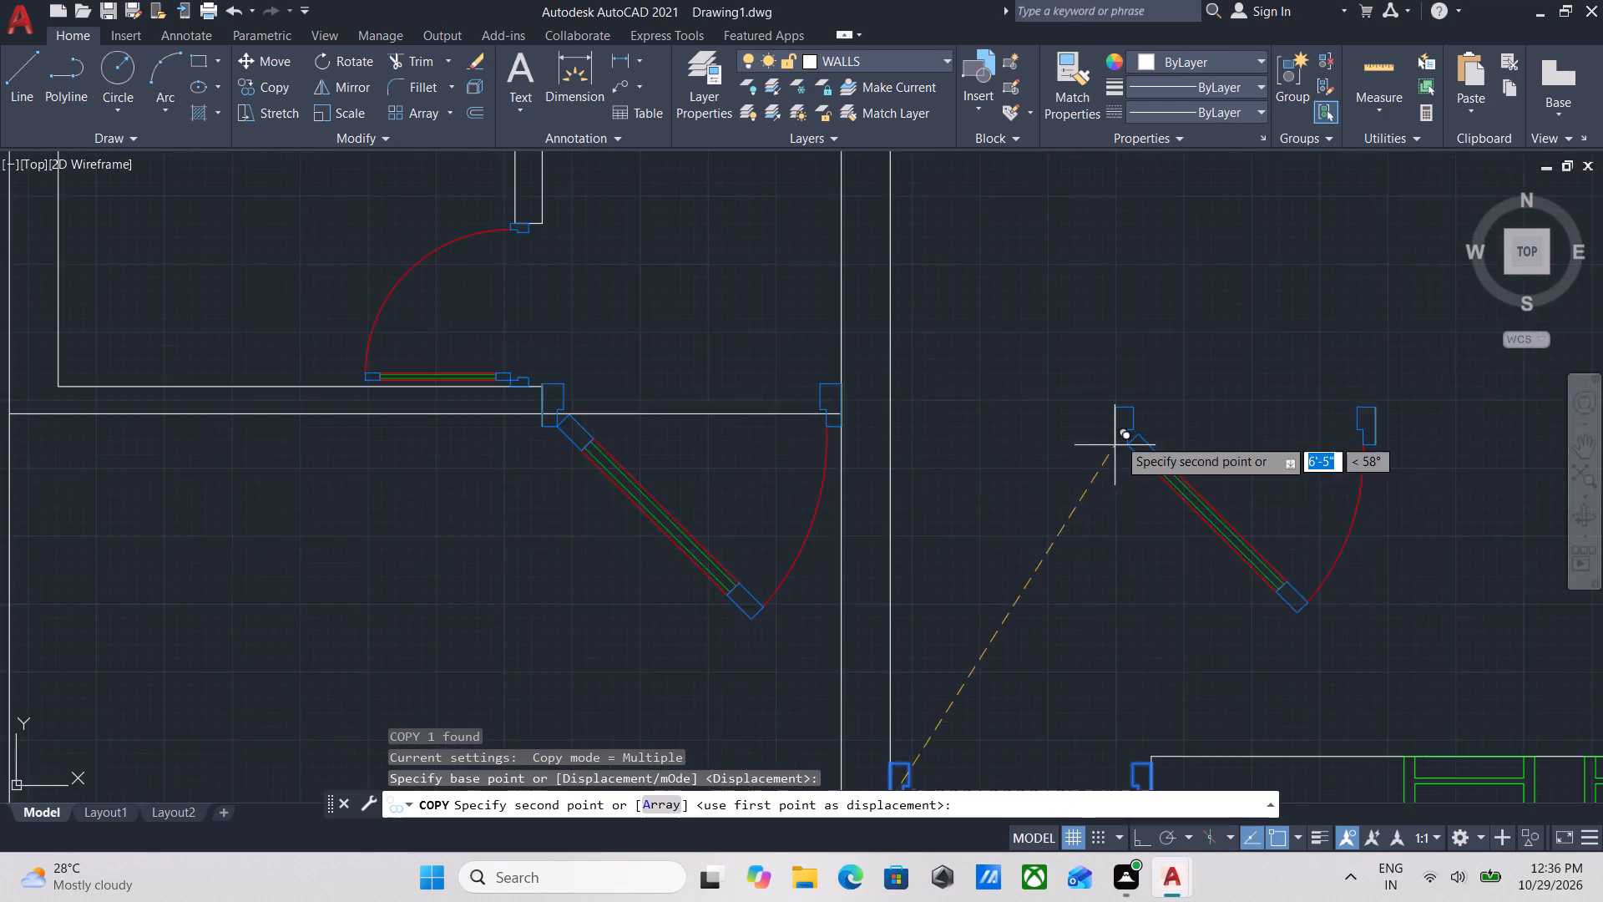
{"action": "scroll", "coordinate": [1118, 428], "scroll_direction": "down", "scroll_amount": 1}
{"action": "middle_click_drag", "start_coordinate": [1118, 428], "coordinate": [1041, 753]}
{"action": "scroll", "coordinate": [1113, 473], "scroll_direction": "down", "scroll_amount": 2}
{"action": "middle_click_drag", "start_coordinate": [1113, 473], "coordinate": [1053, 758]}
{"action": "scroll", "coordinate": [1035, 502], "scroll_direction": "up", "scroll_amount": 3}
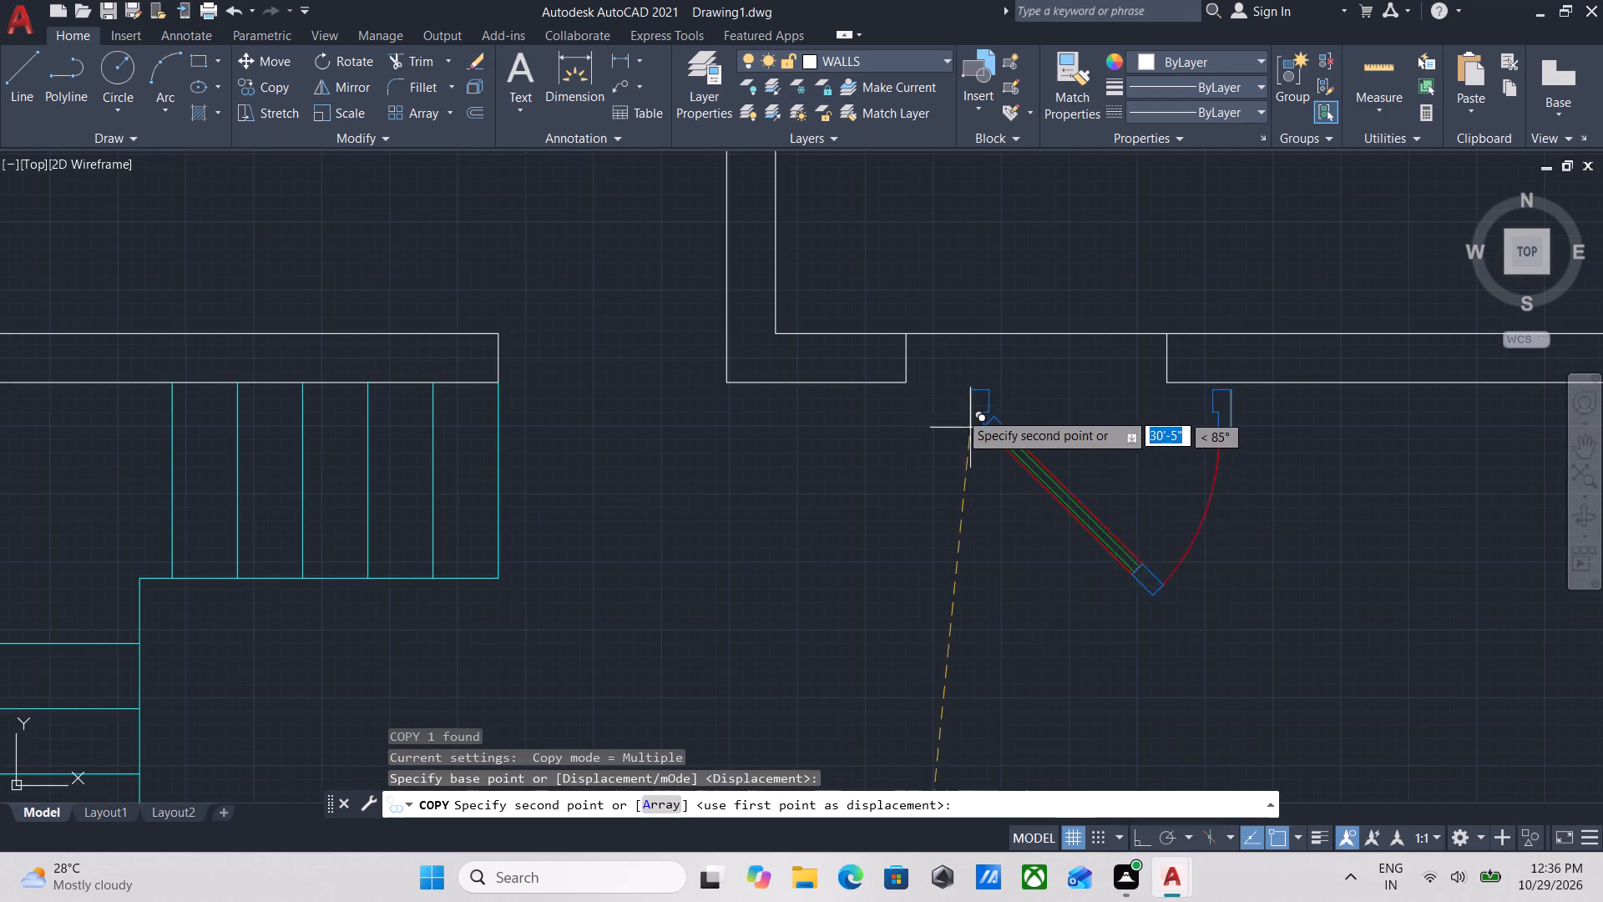
{"action": "left_click", "coordinate": [906, 378]}
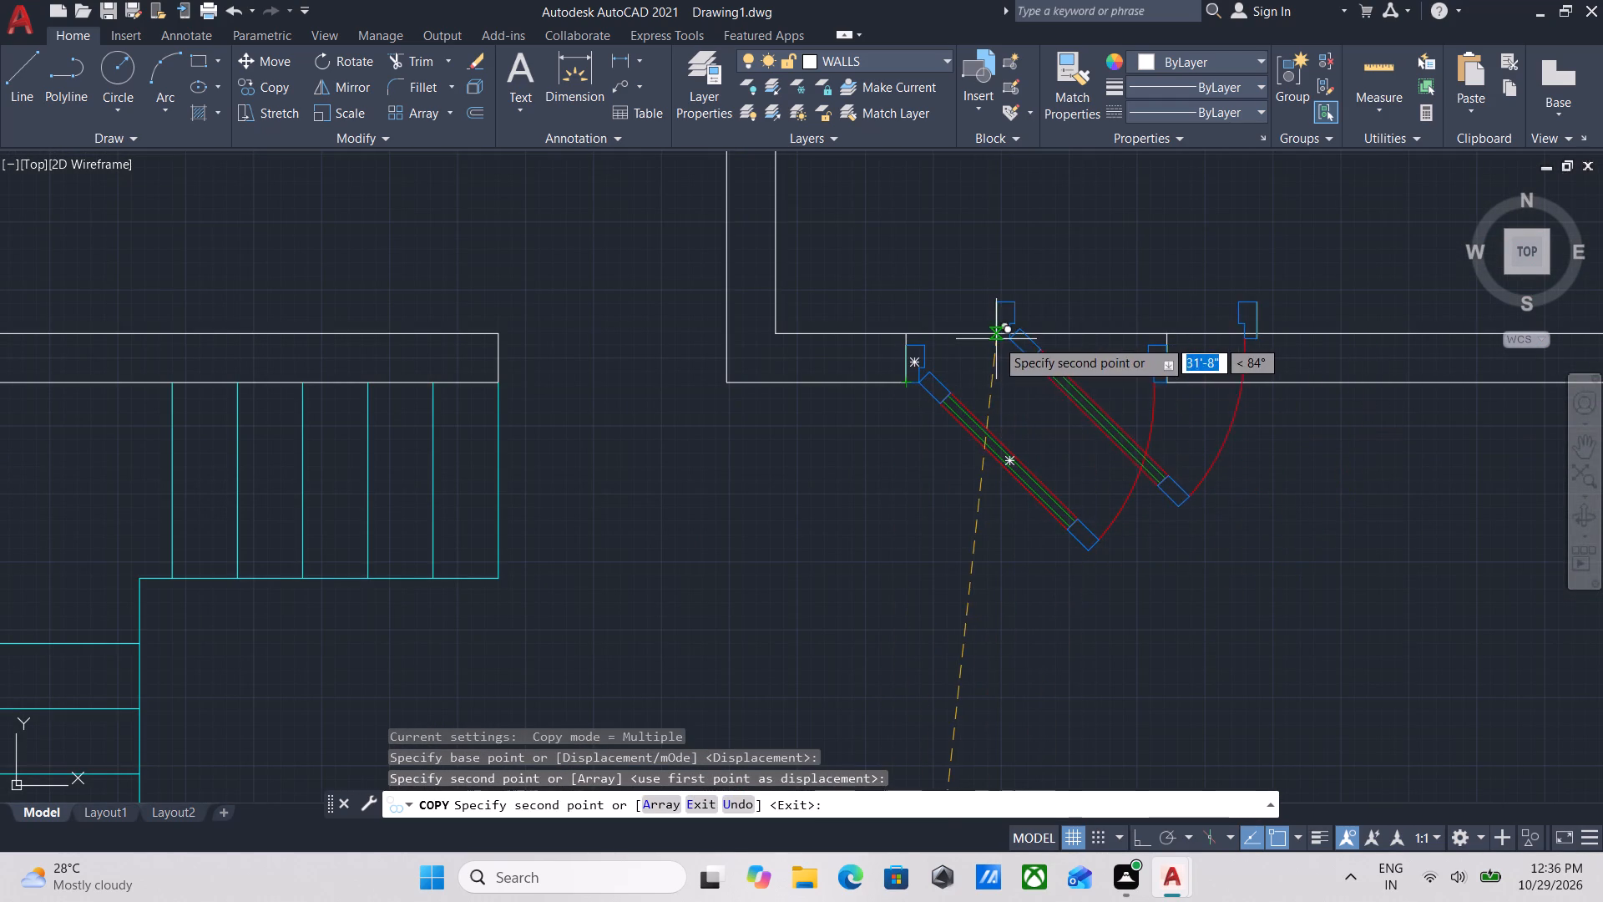
{"action": "key", "text": "Escape"}
Hatch the open northeast area of the second plan with the ANGLE pattern at scale 20.
{"action": "scroll", "coordinate": [996, 339], "scroll_direction": "down", "scroll_amount": 2}
{"action": "middle_click_drag", "start_coordinate": [996, 340], "coordinate": [966, 509]}
{"action": "middle_click_drag", "start_coordinate": [971, 367], "coordinate": [970, 413]}
{"action": "key", "text": "h"}
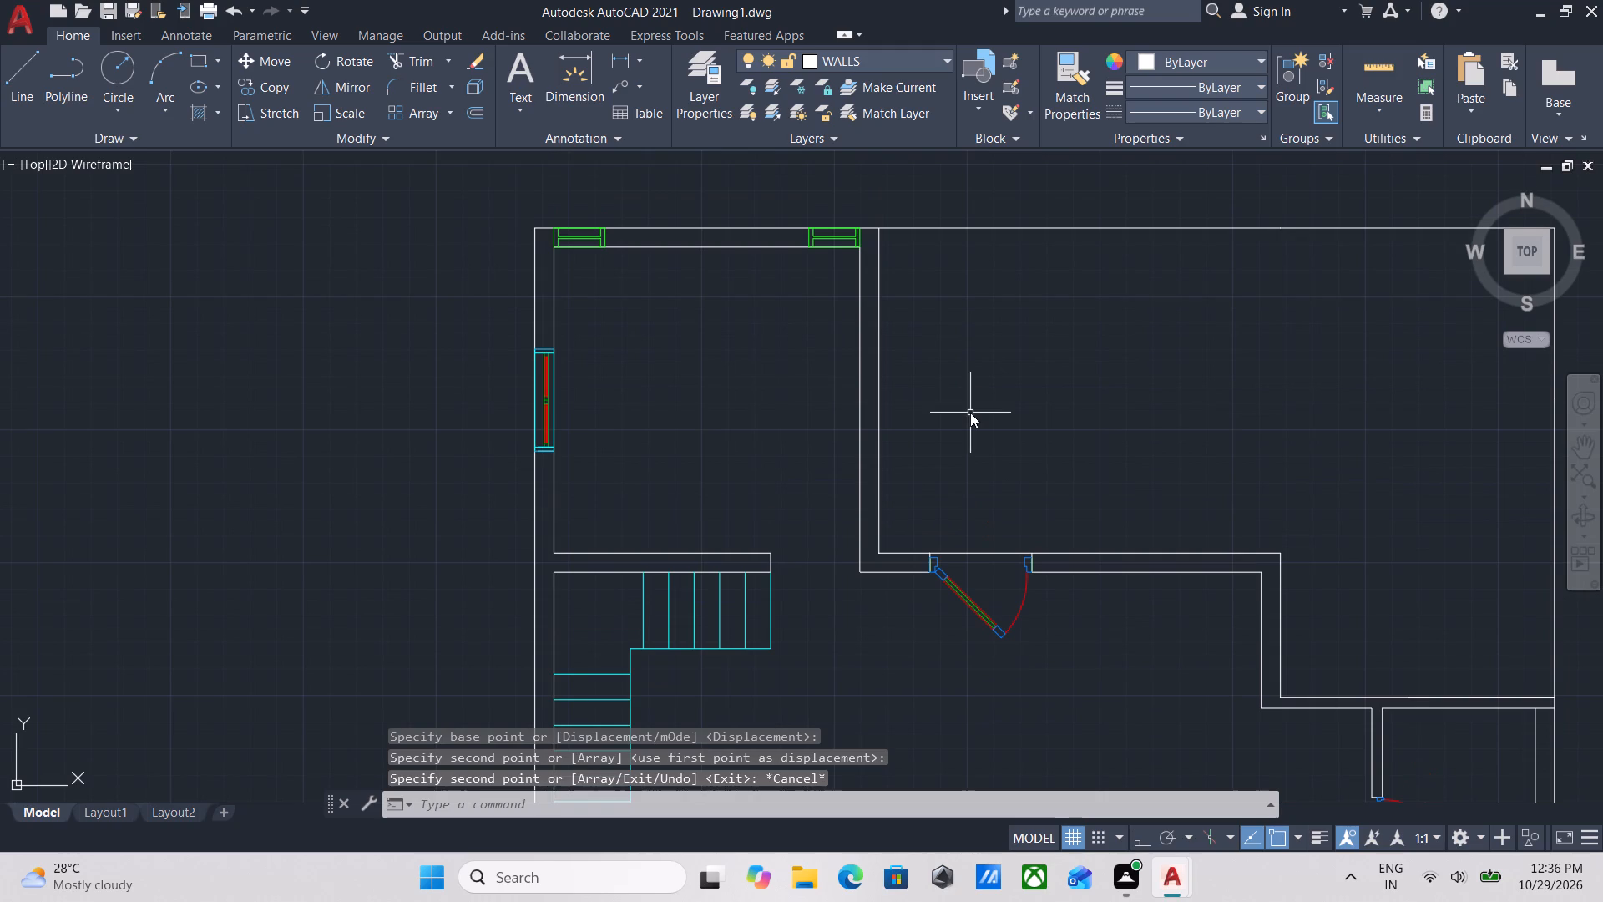
{"action": "key", "text": "Return"}
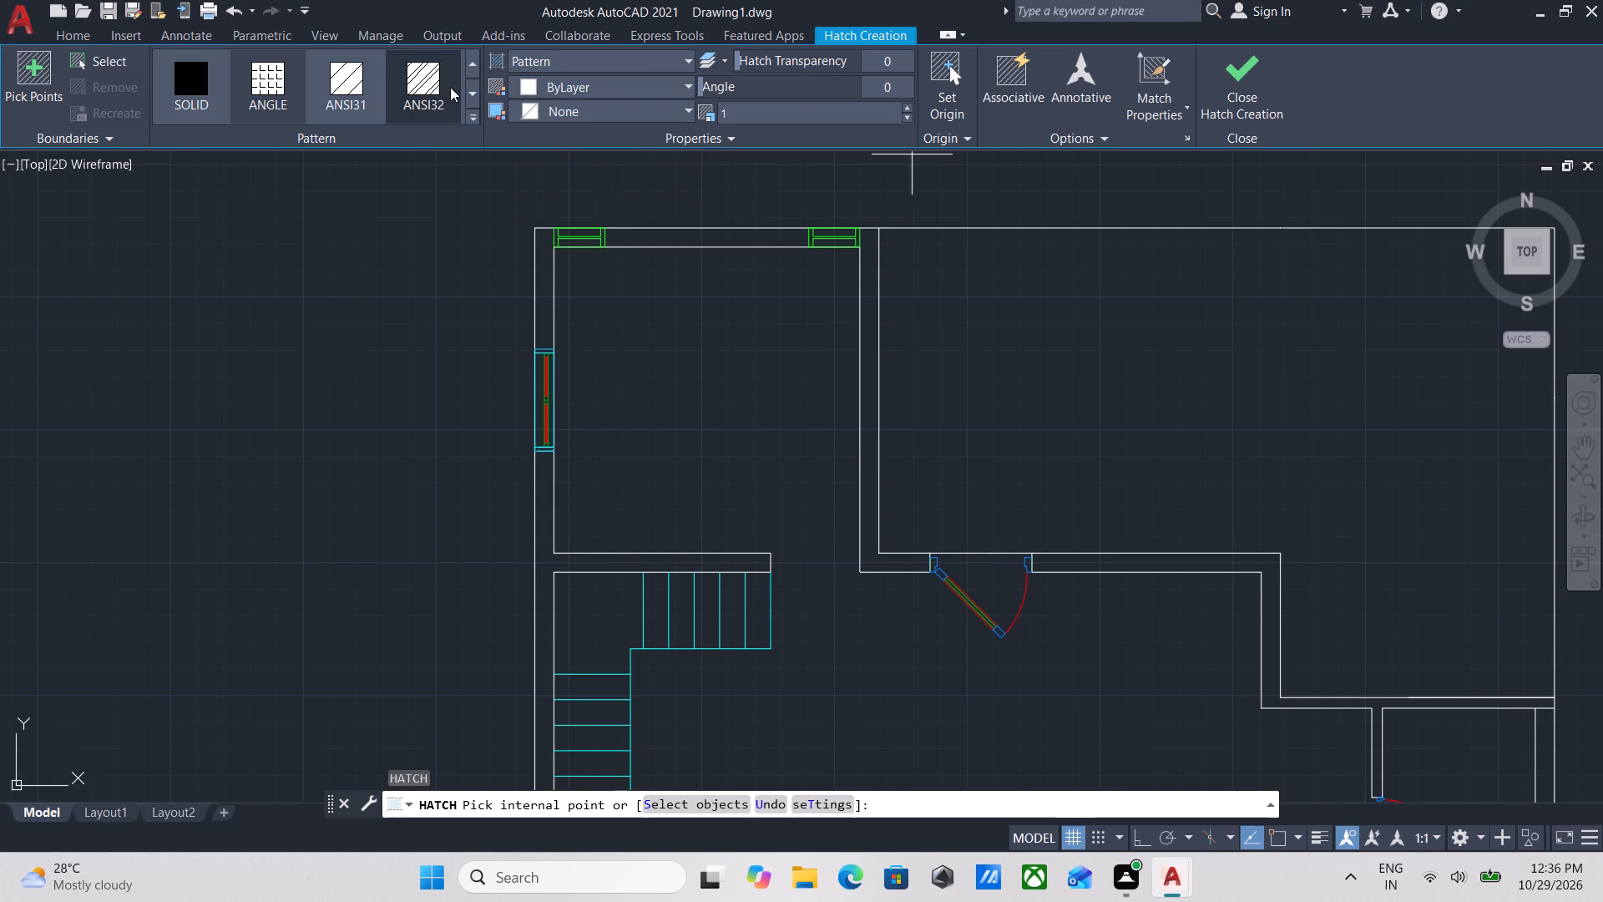
{"action": "left_click", "coordinate": [260, 71]}
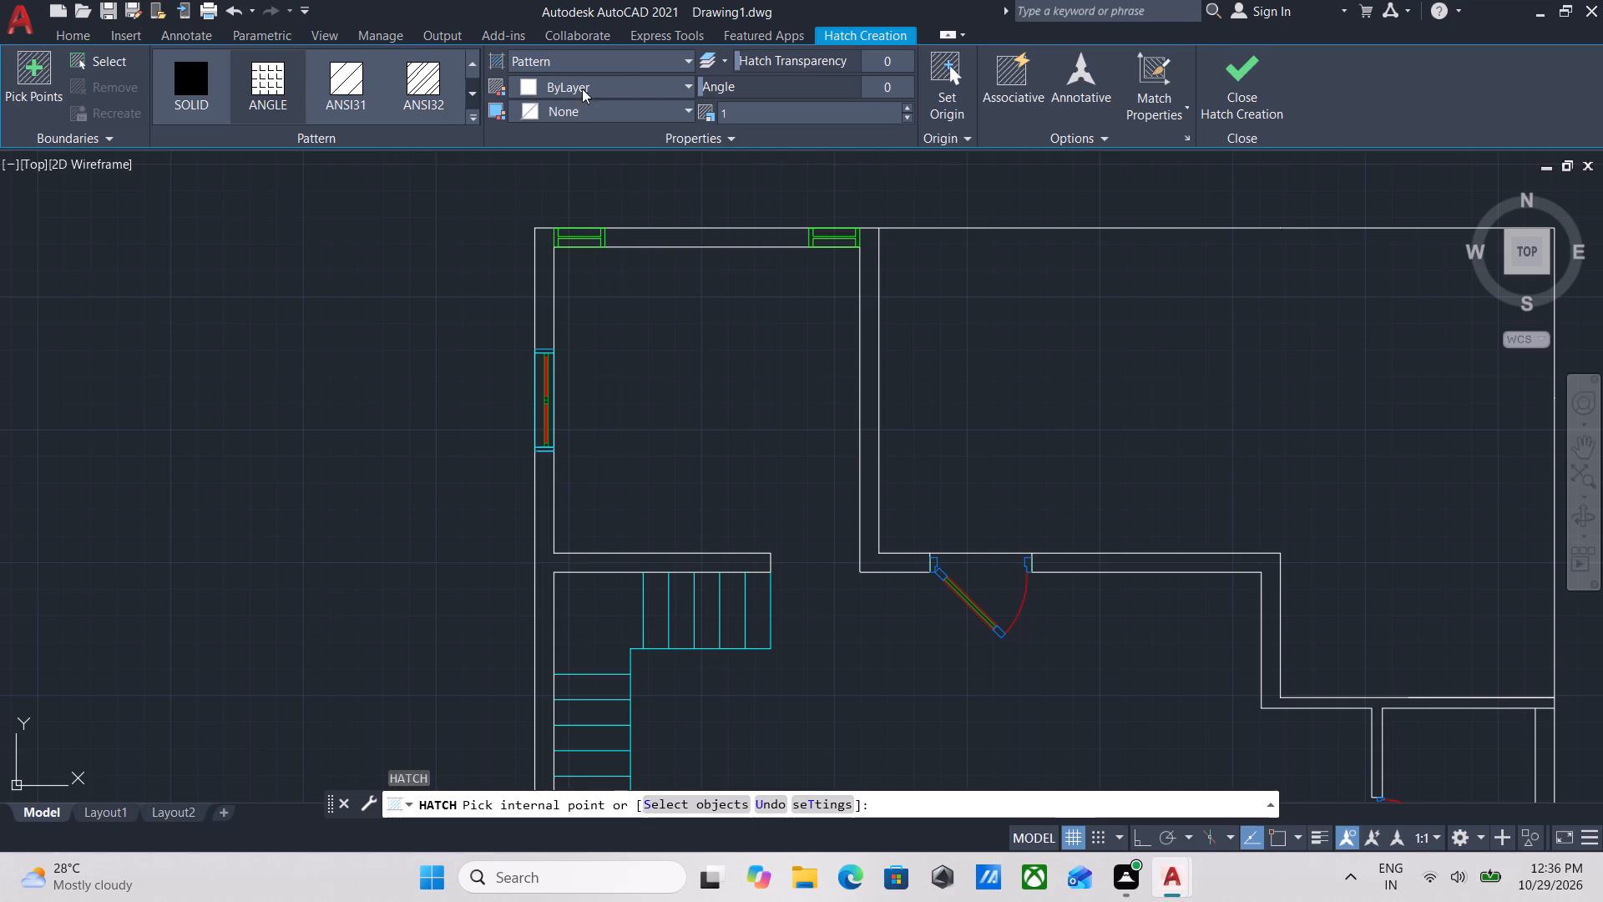
{"action": "left_click_drag", "start_coordinate": [767, 119], "coordinate": [657, 119]}
{"action": "type", "text": "20"}
{"action": "key", "text": "Return"}
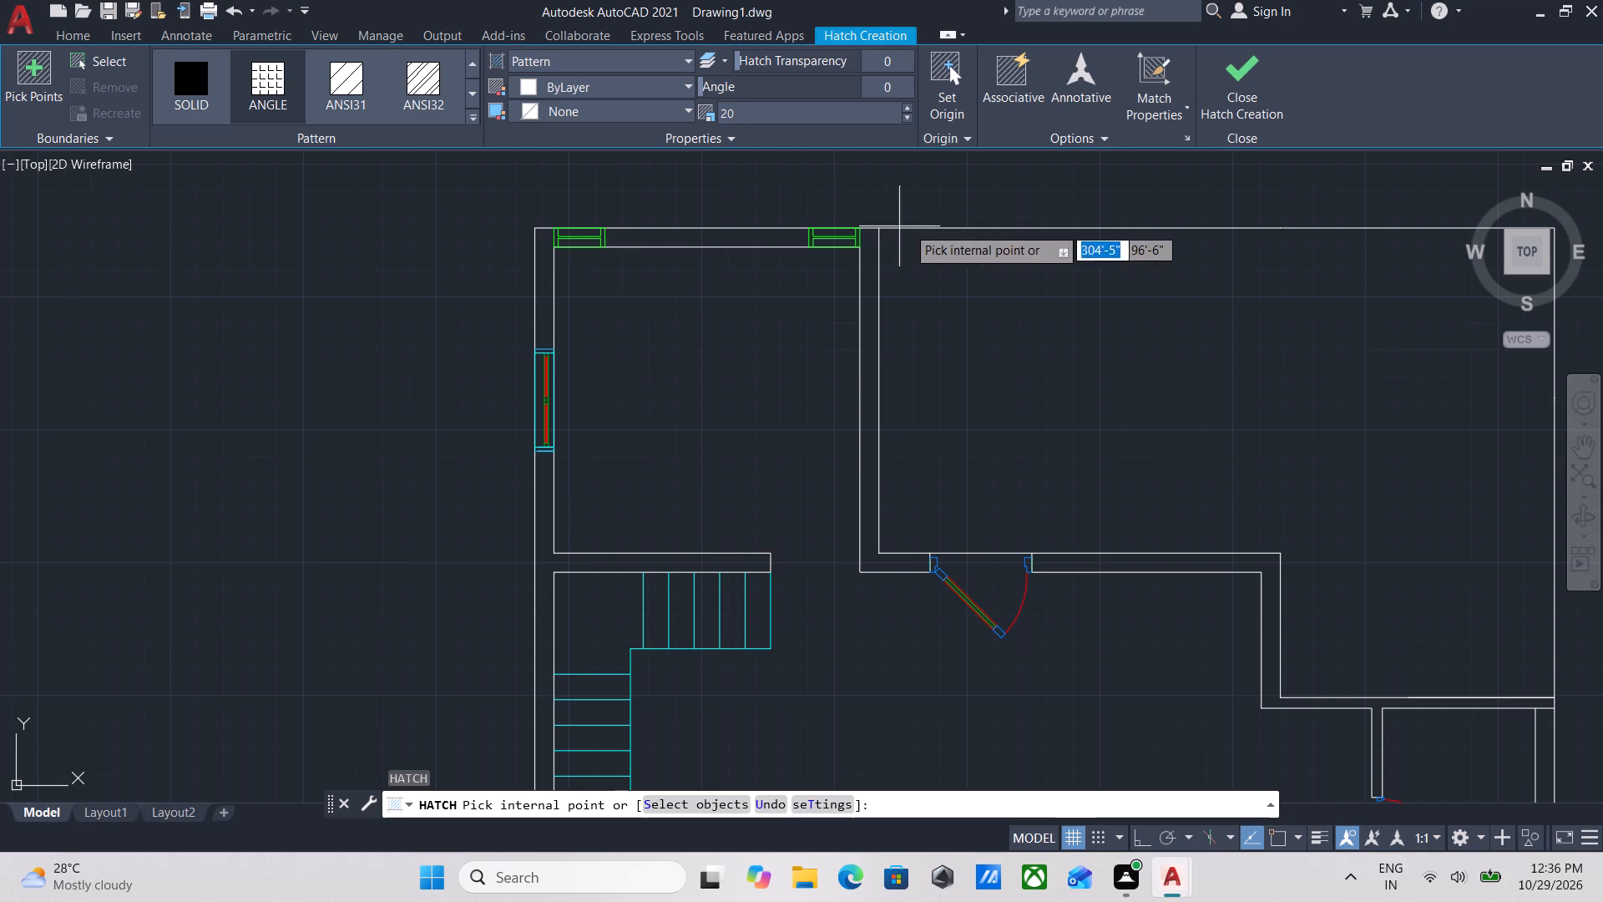
{"action": "left_click", "coordinate": [1024, 317]}
Add the open southwest area of the second plan to the same ANGLE hatch at scale 20.
{"action": "scroll", "coordinate": [1112, 316], "scroll_direction": "down", "scroll_amount": 2}
{"action": "middle_click_drag", "start_coordinate": [1112, 316], "coordinate": [1014, 215]}
{"action": "scroll", "coordinate": [1021, 215], "scroll_direction": "up", "scroll_amount": 1}
{"action": "middle_click_drag", "start_coordinate": [1064, 250], "coordinate": [1078, 146]}
{"action": "middle_click_drag", "start_coordinate": [879, 564], "coordinate": [1070, 200]}
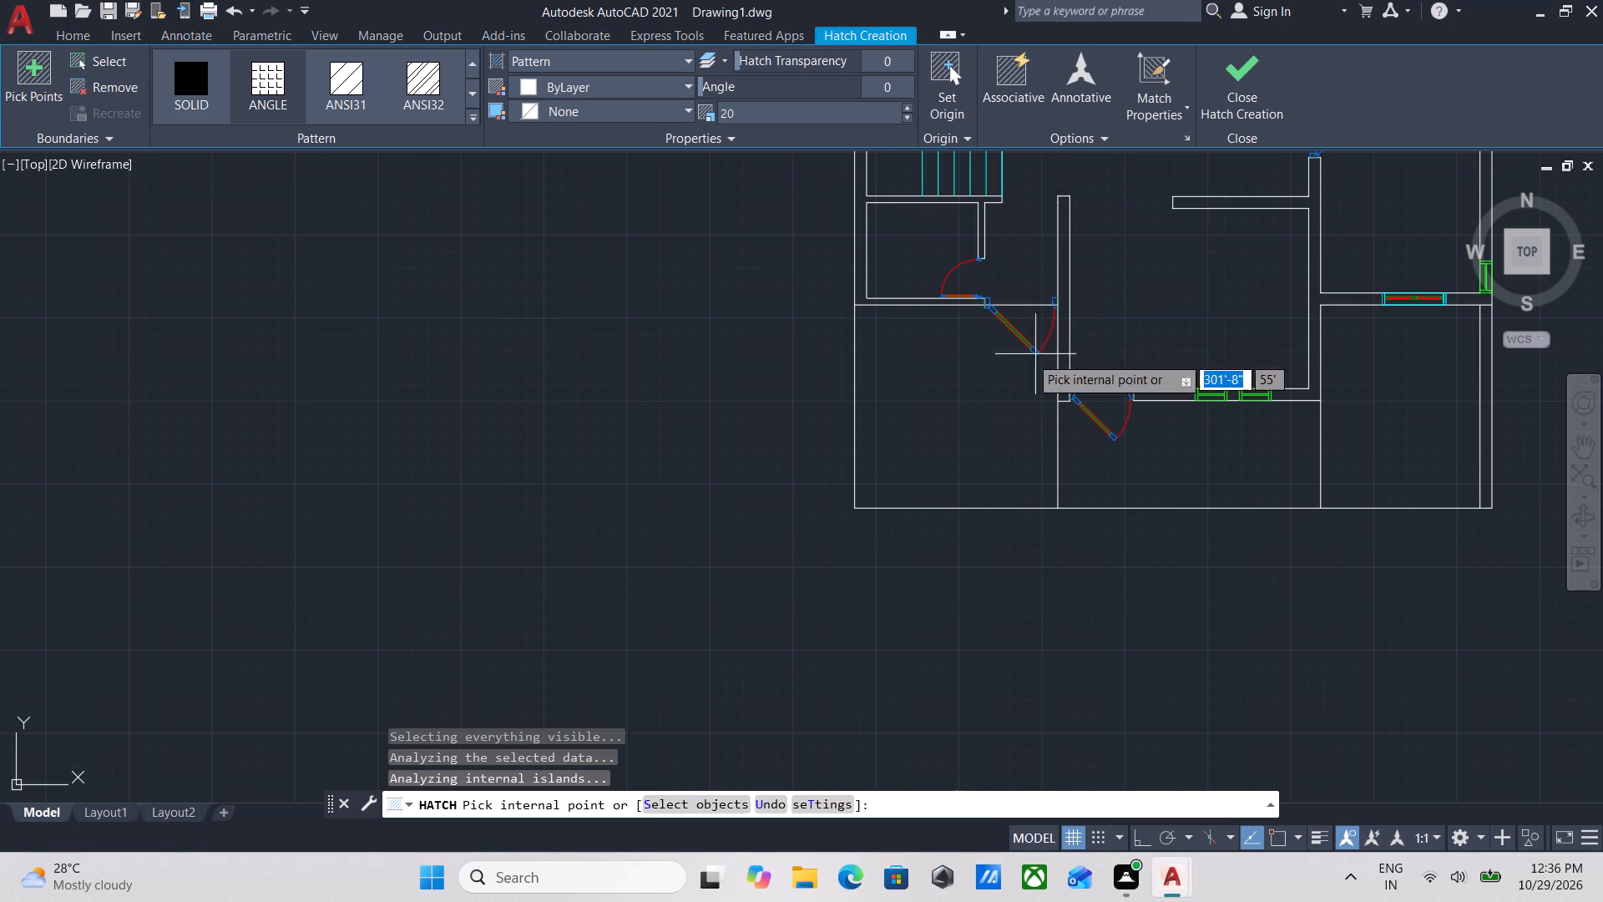
{"action": "left_click", "coordinate": [960, 397]}
Add the open southeast area, south of the windowed room, to the same ANGLE hatch and finish hatching.
{"action": "middle_click_drag", "start_coordinate": [960, 390], "coordinate": [824, 398]}
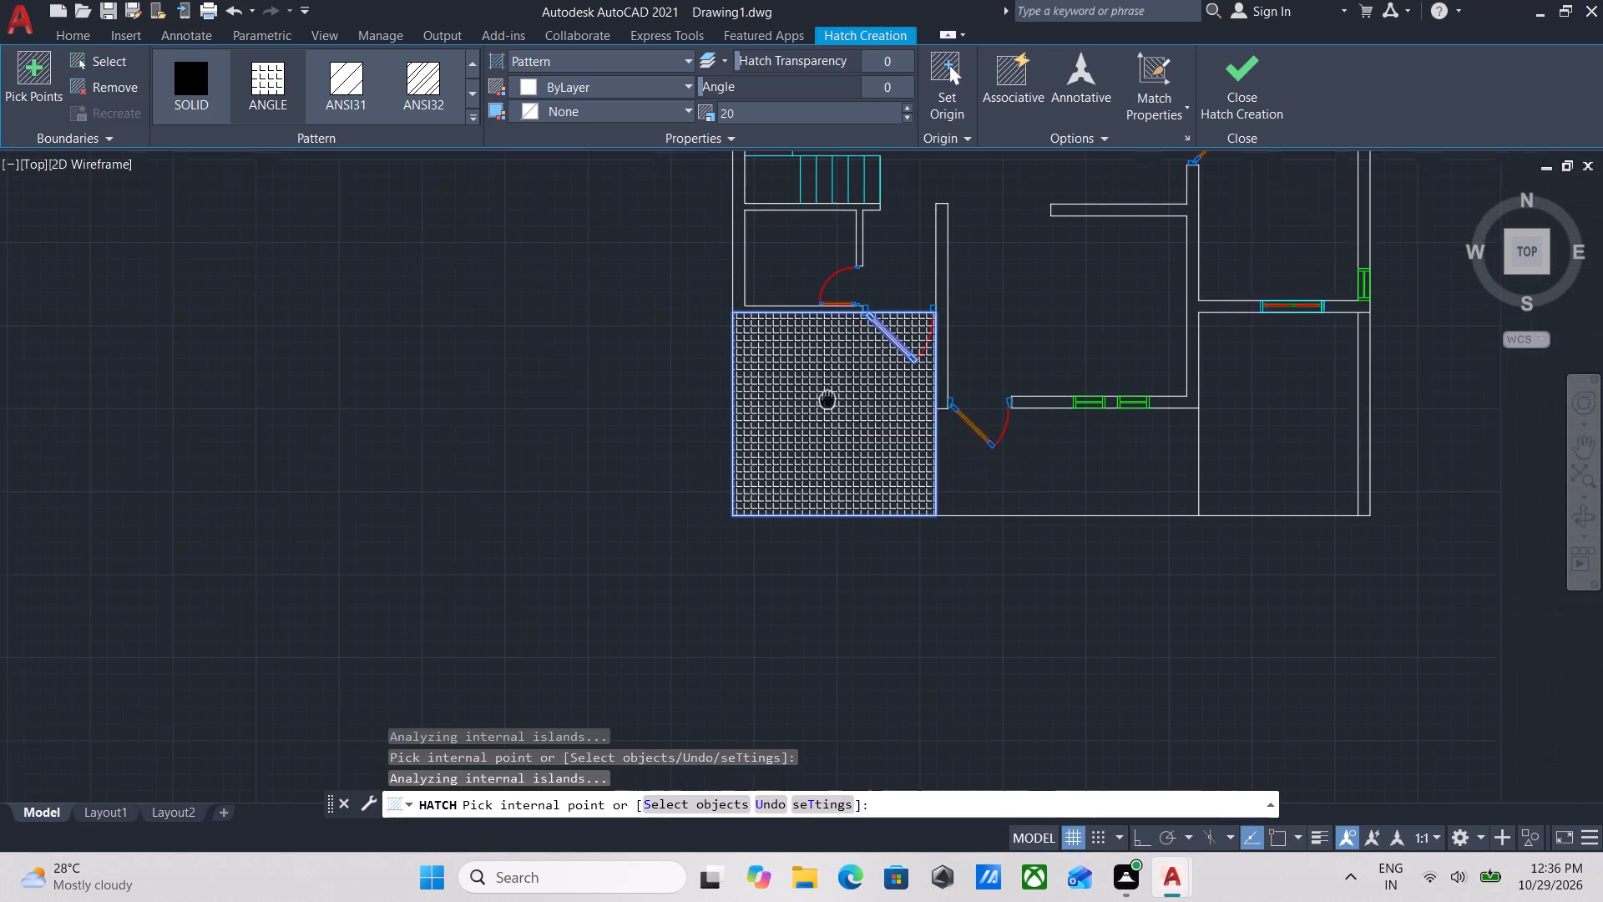
{"action": "middle_click_drag", "start_coordinate": [824, 398], "coordinate": [827, 398]}
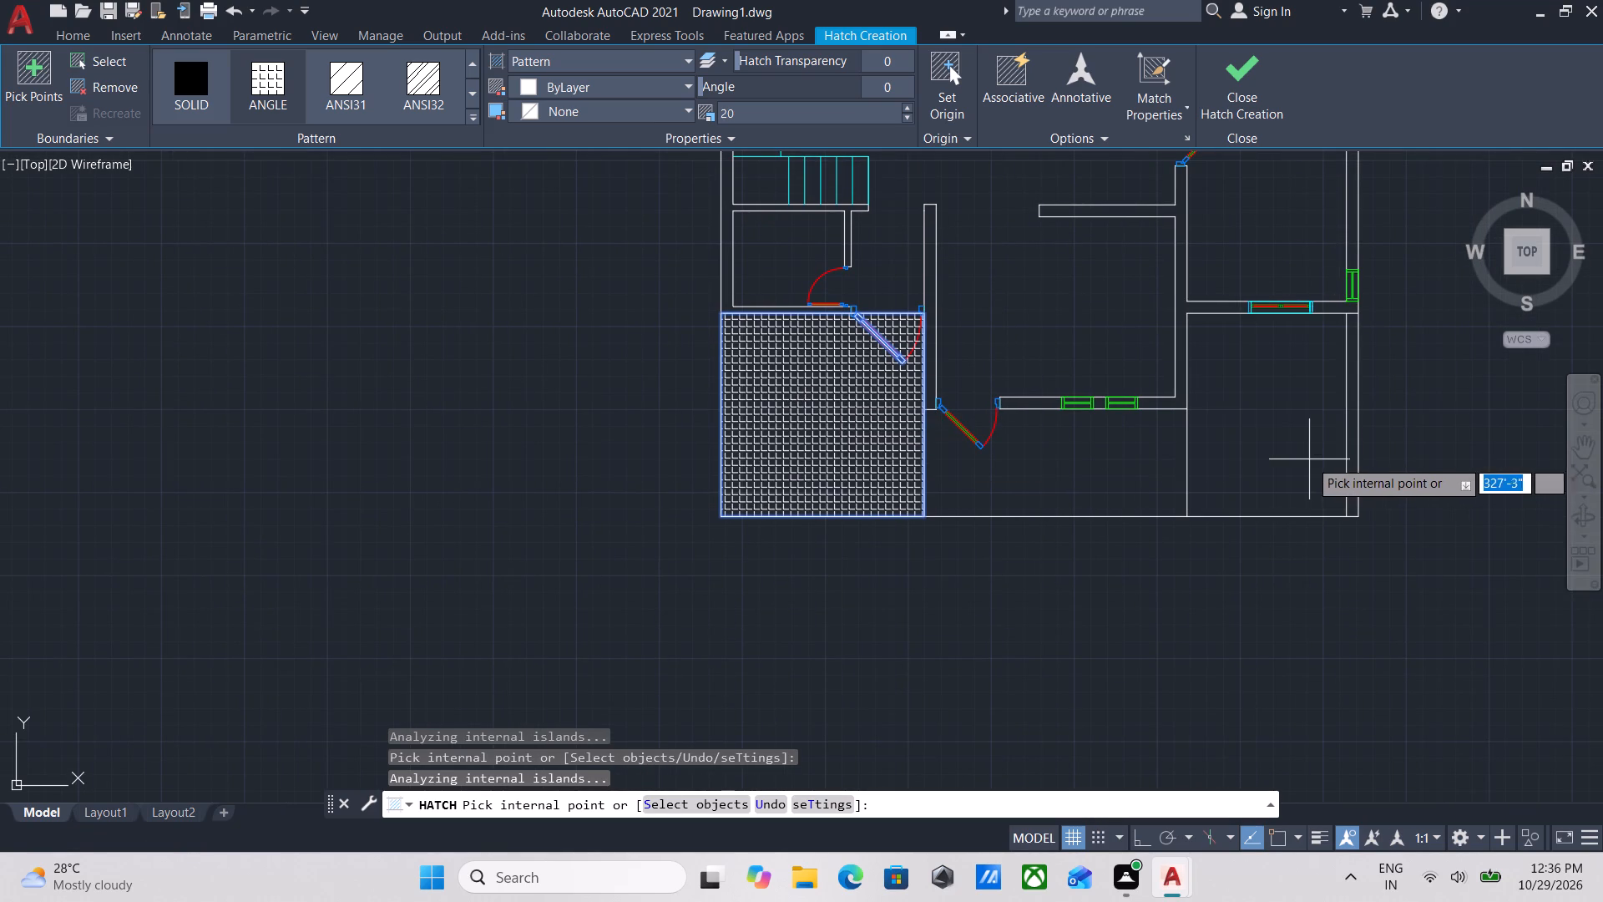
{"action": "left_click", "coordinate": [1282, 431]}
{"action": "scroll", "coordinate": [1282, 431], "scroll_direction": "up", "scroll_amount": 5}
{"action": "scroll", "coordinate": [1282, 431], "scroll_direction": "down", "scroll_amount": 5}
{"action": "middle_click_drag", "start_coordinate": [1291, 424], "coordinate": [1273, 469]}
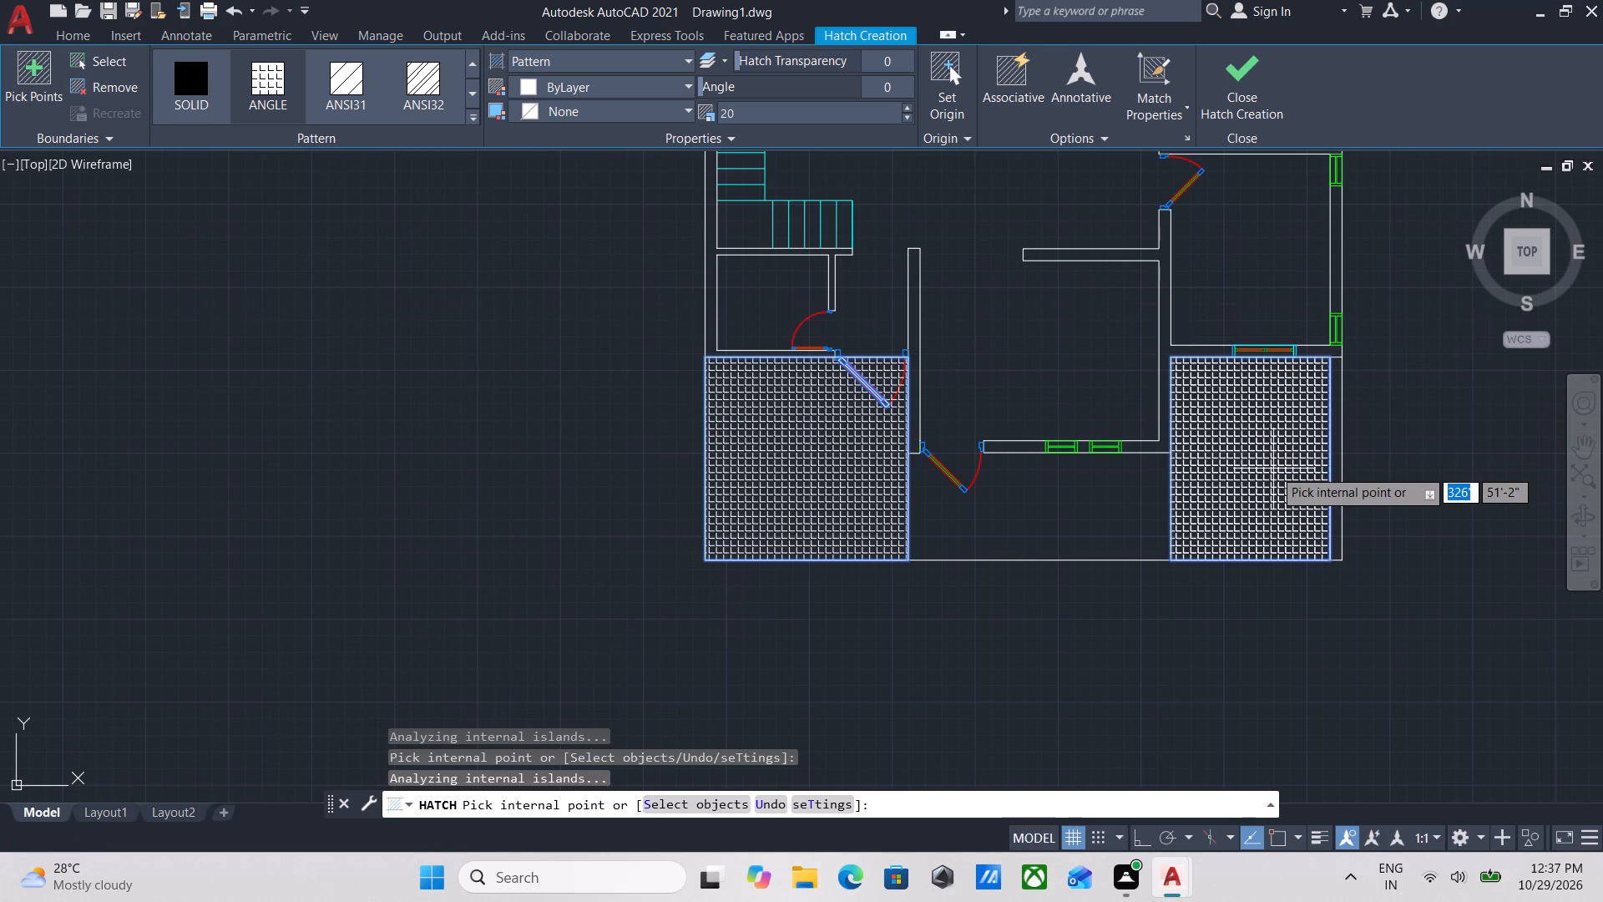
{"action": "middle_click_drag", "start_coordinate": [1287, 245], "coordinate": [1279, 331]}
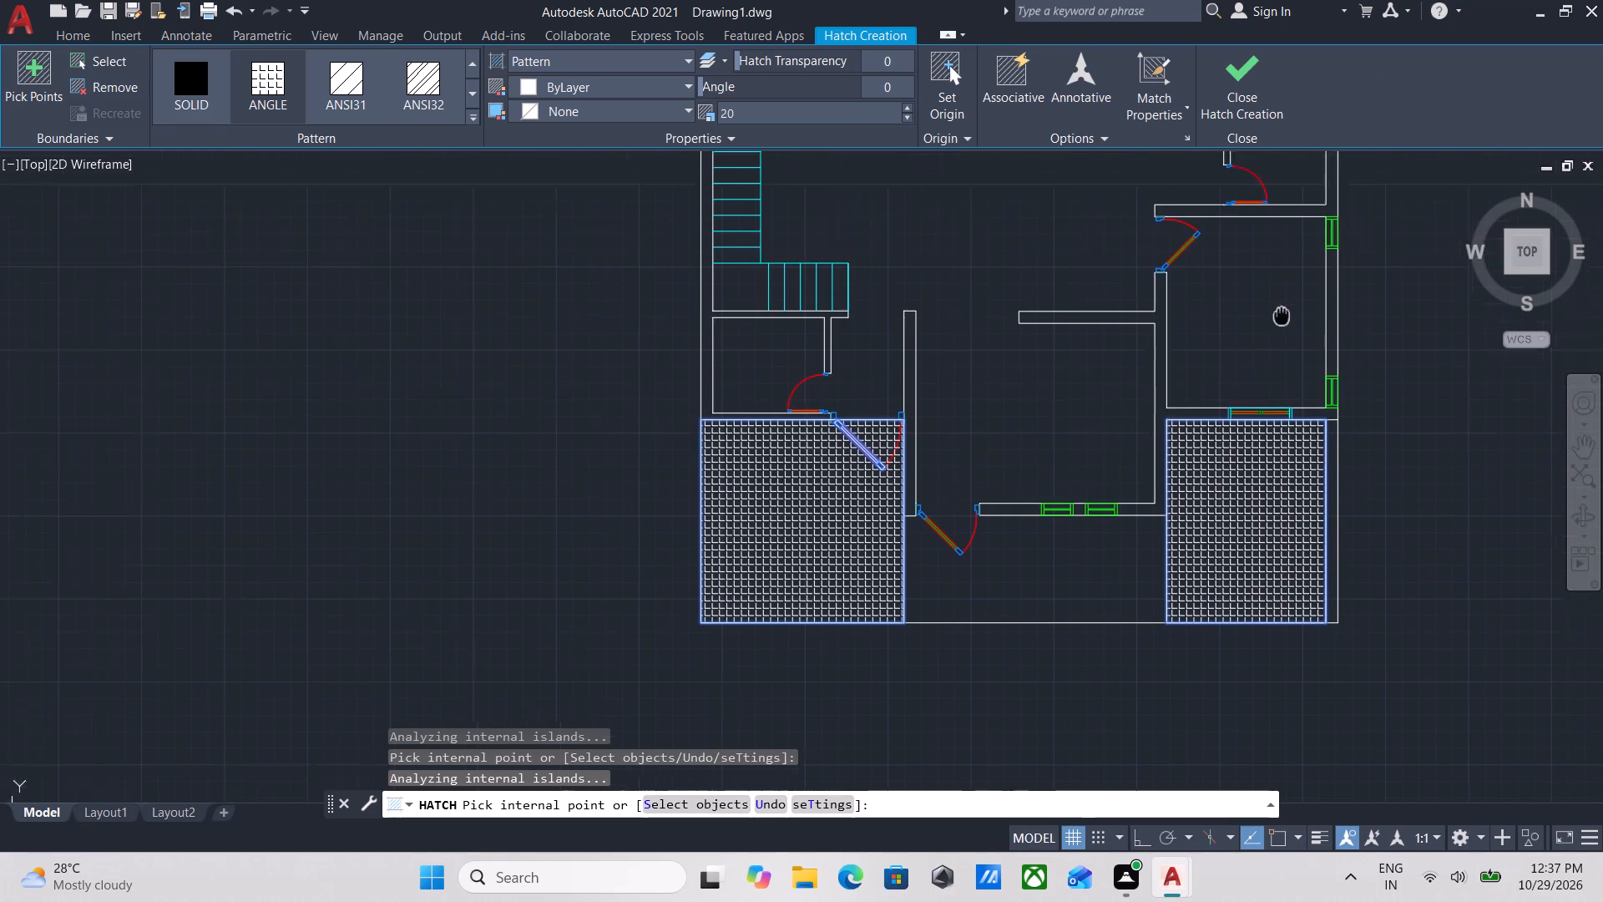
{"action": "middle_click_drag", "start_coordinate": [1279, 331], "coordinate": [1254, 406]}
{"action": "left_click", "coordinate": [1257, 63]}
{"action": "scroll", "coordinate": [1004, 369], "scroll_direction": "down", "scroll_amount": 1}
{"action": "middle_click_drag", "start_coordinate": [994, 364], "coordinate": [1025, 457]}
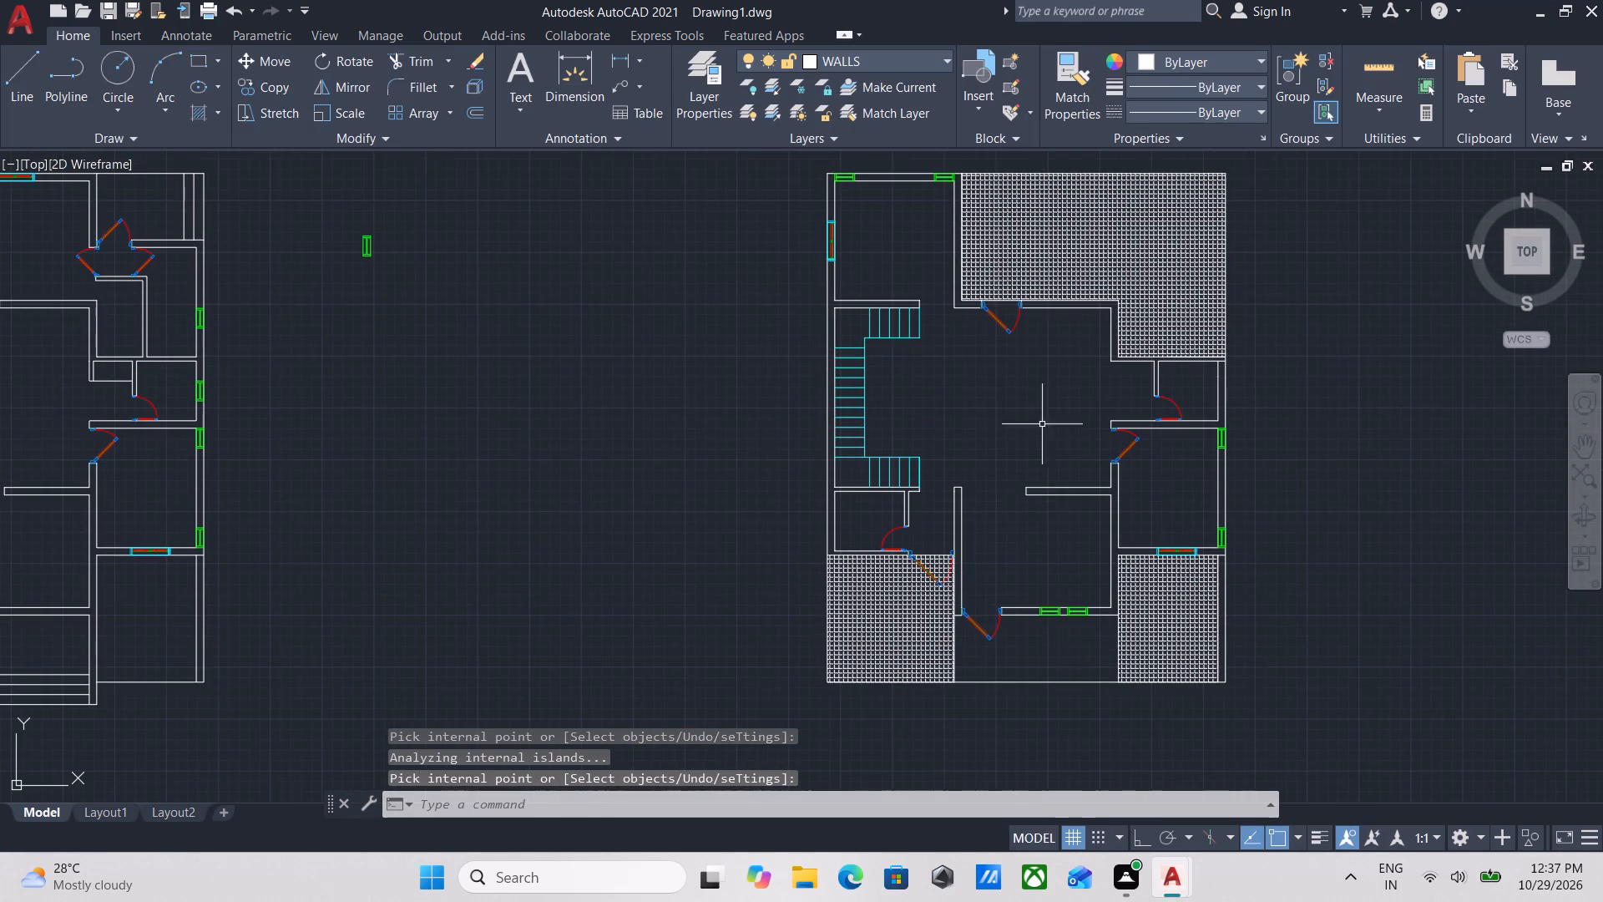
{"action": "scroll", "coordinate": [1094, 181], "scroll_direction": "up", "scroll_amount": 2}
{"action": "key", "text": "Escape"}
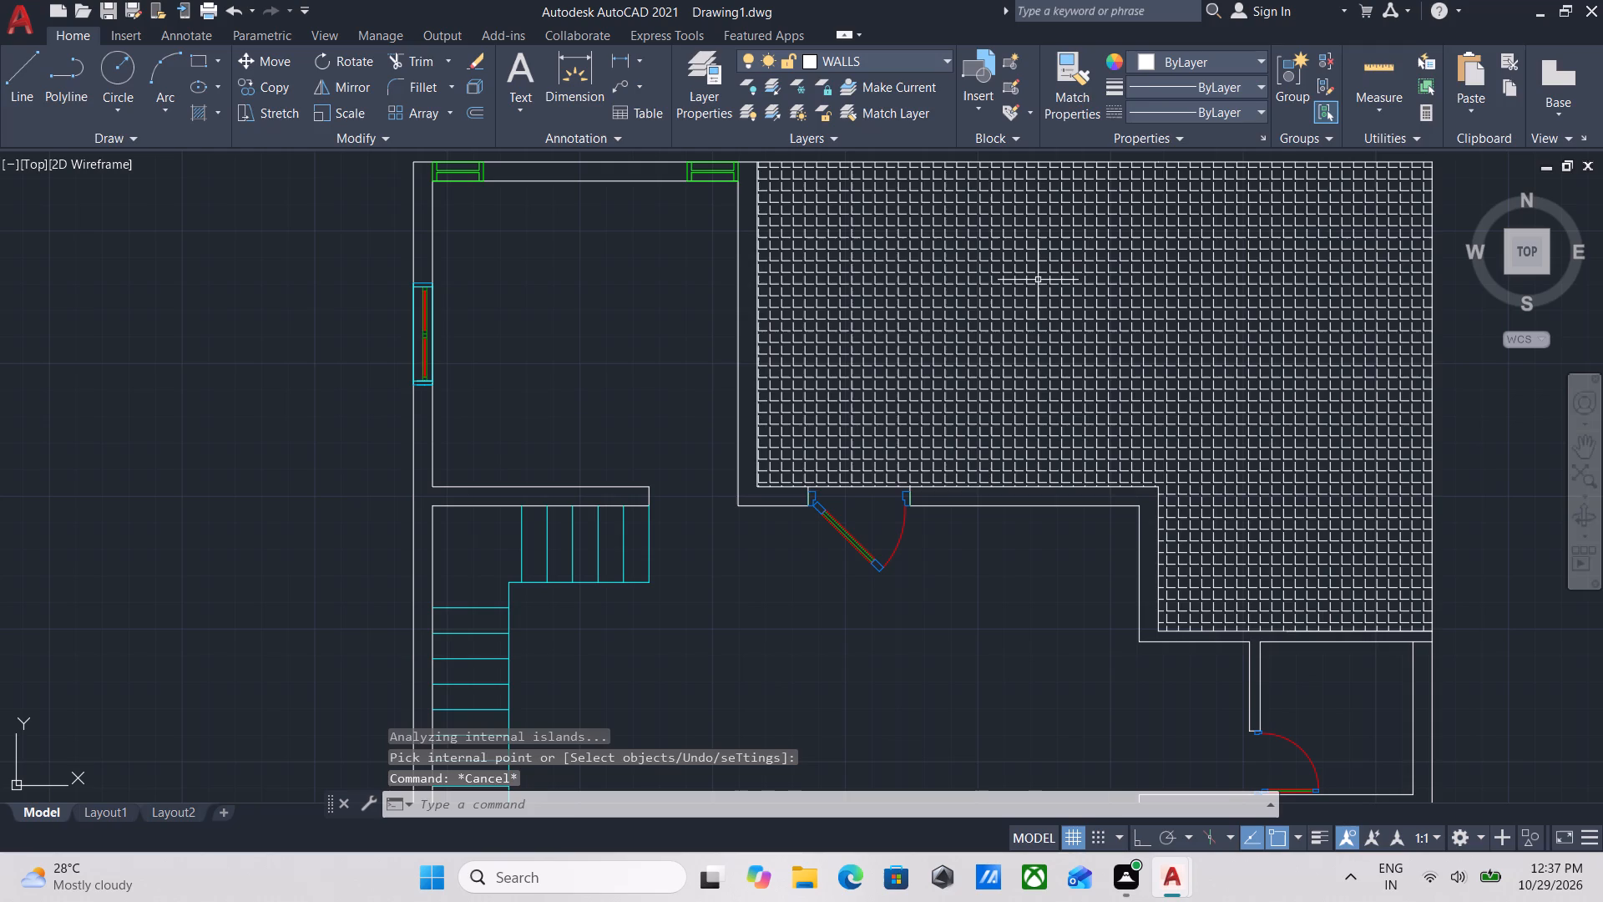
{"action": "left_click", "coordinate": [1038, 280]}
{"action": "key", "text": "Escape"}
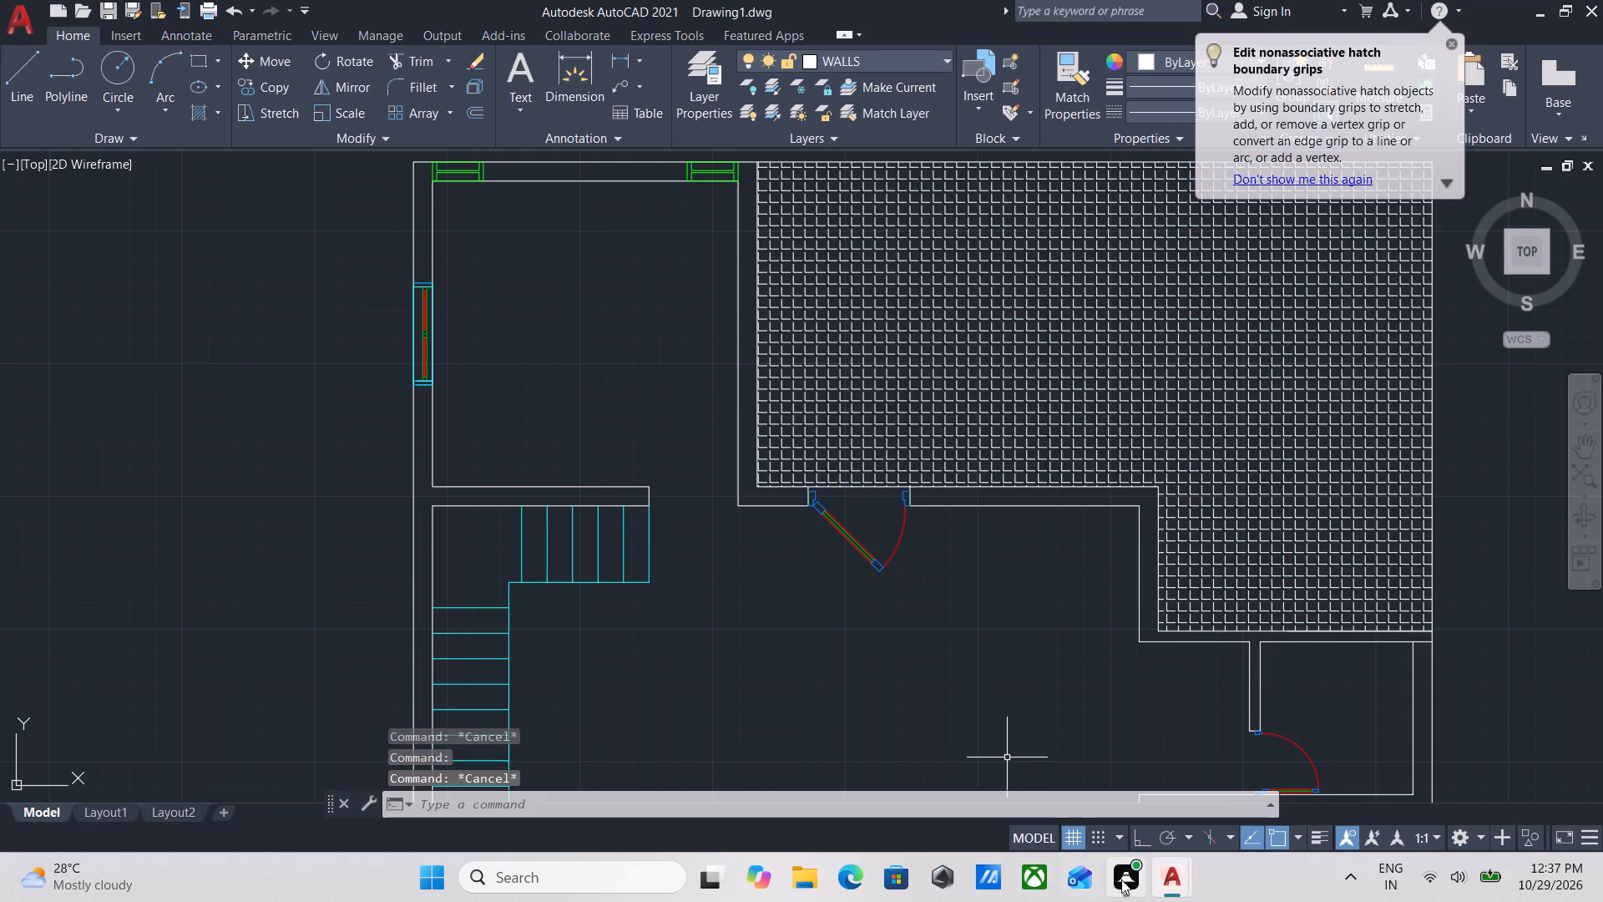
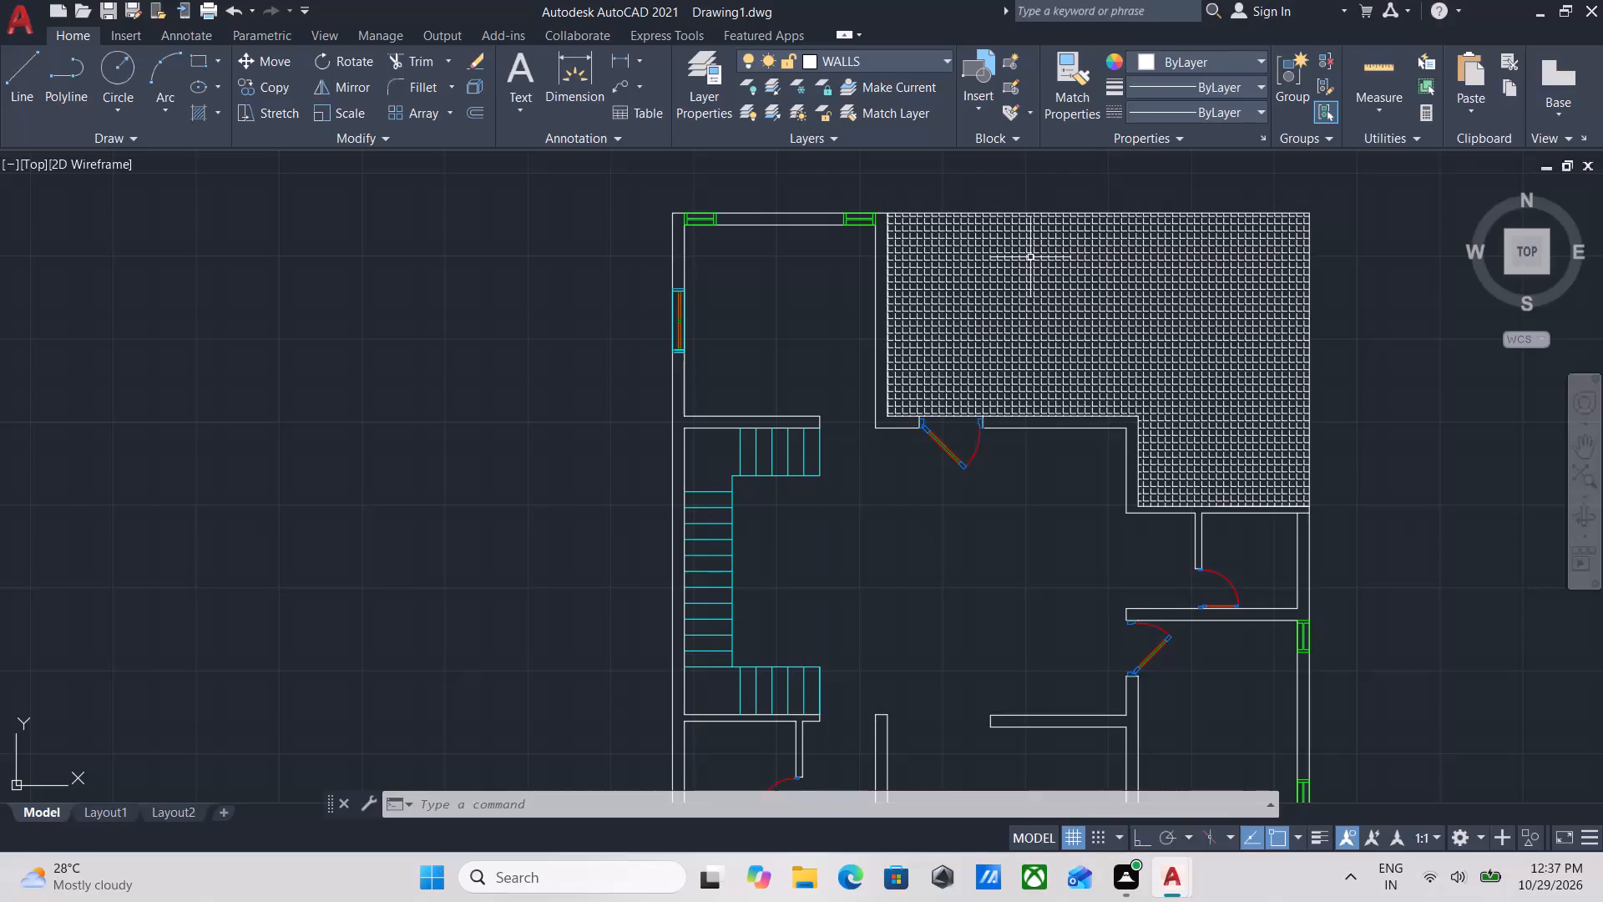
Copy the northern window in the second plan's east wall north into the east wall of the small room with the door.
{"action": "middle_click_drag", "start_coordinate": [1028, 352], "coordinate": [1055, 261]}
{"action": "middle_click_drag", "start_coordinate": [1030, 377], "coordinate": [1116, 303]}
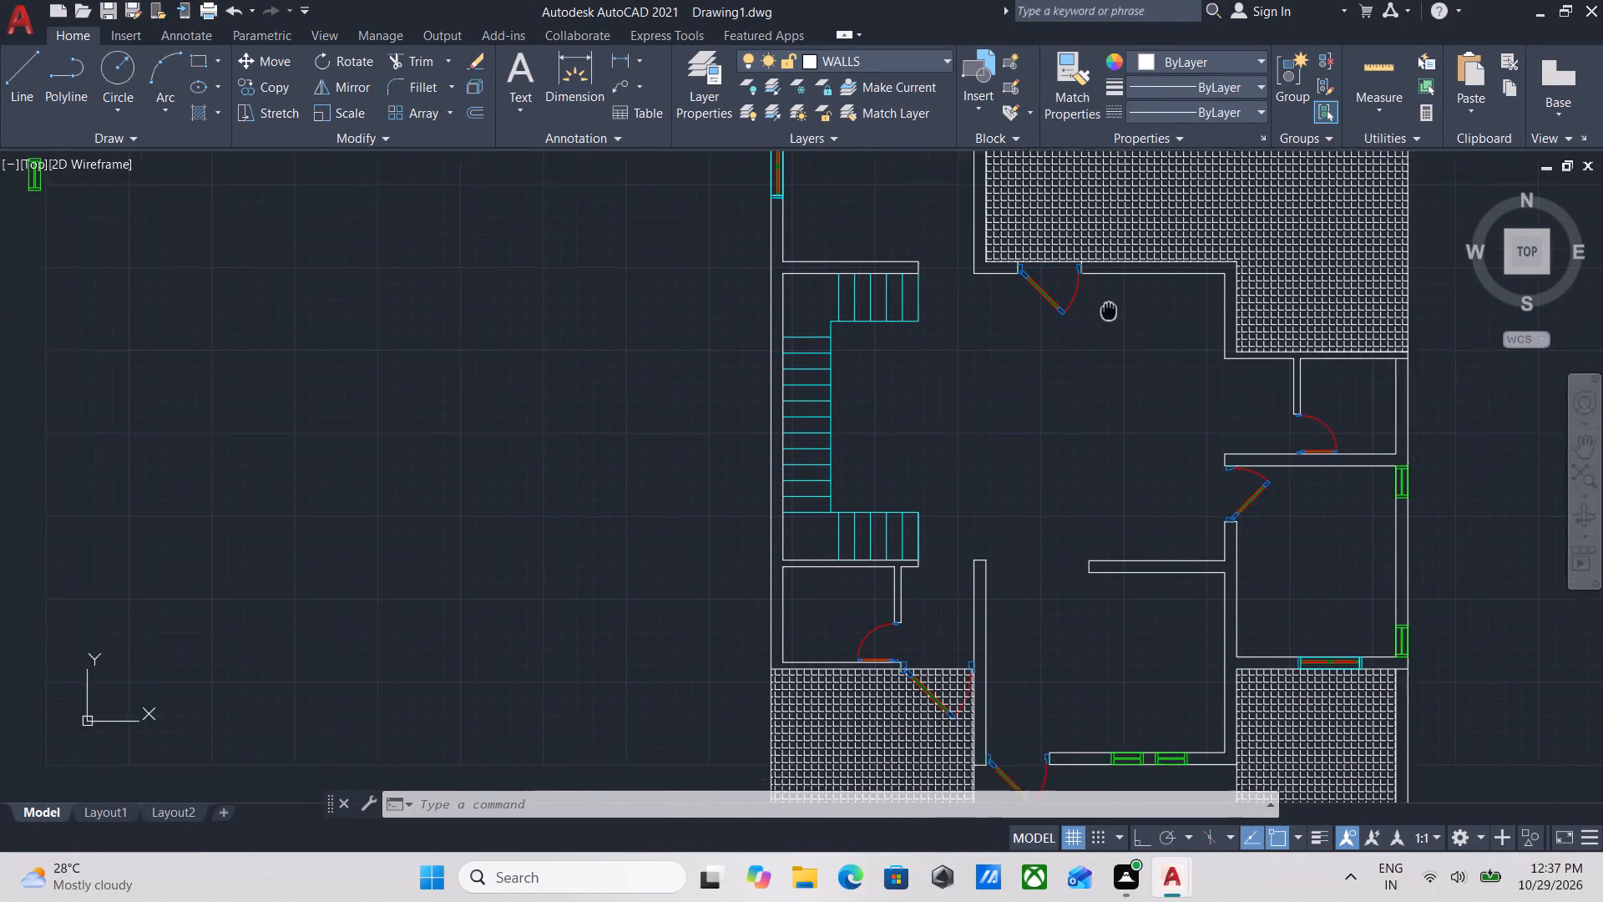
{"action": "middle_click_drag", "start_coordinate": [1116, 303], "coordinate": [1129, 294]}
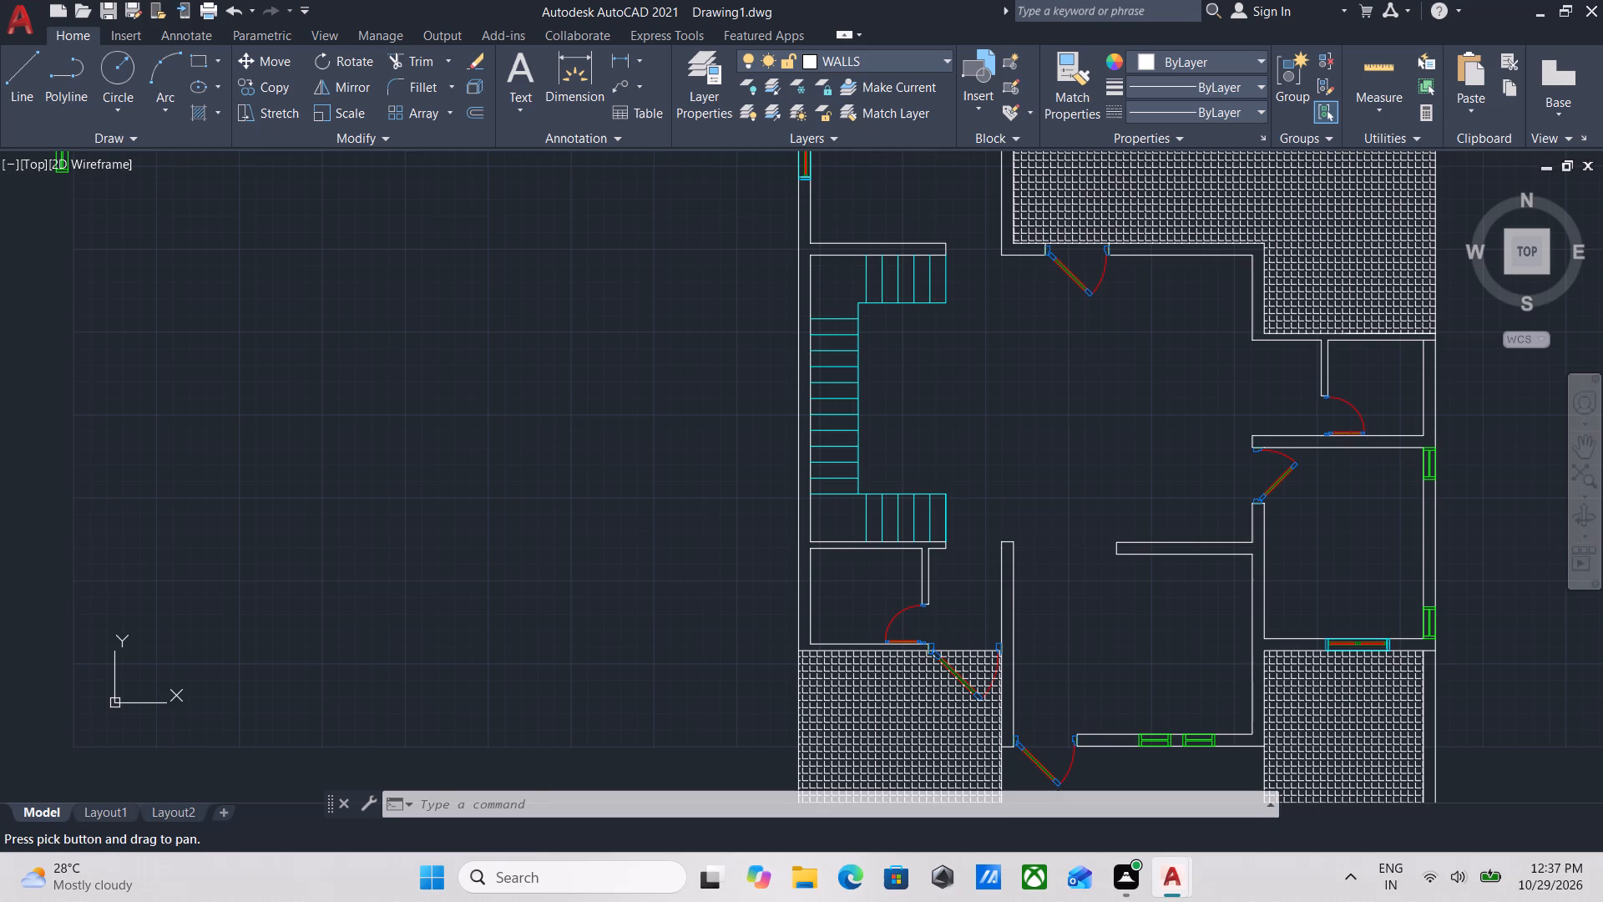
{"action": "middle_click_drag", "start_coordinate": [1189, 427], "coordinate": [1038, 241]}
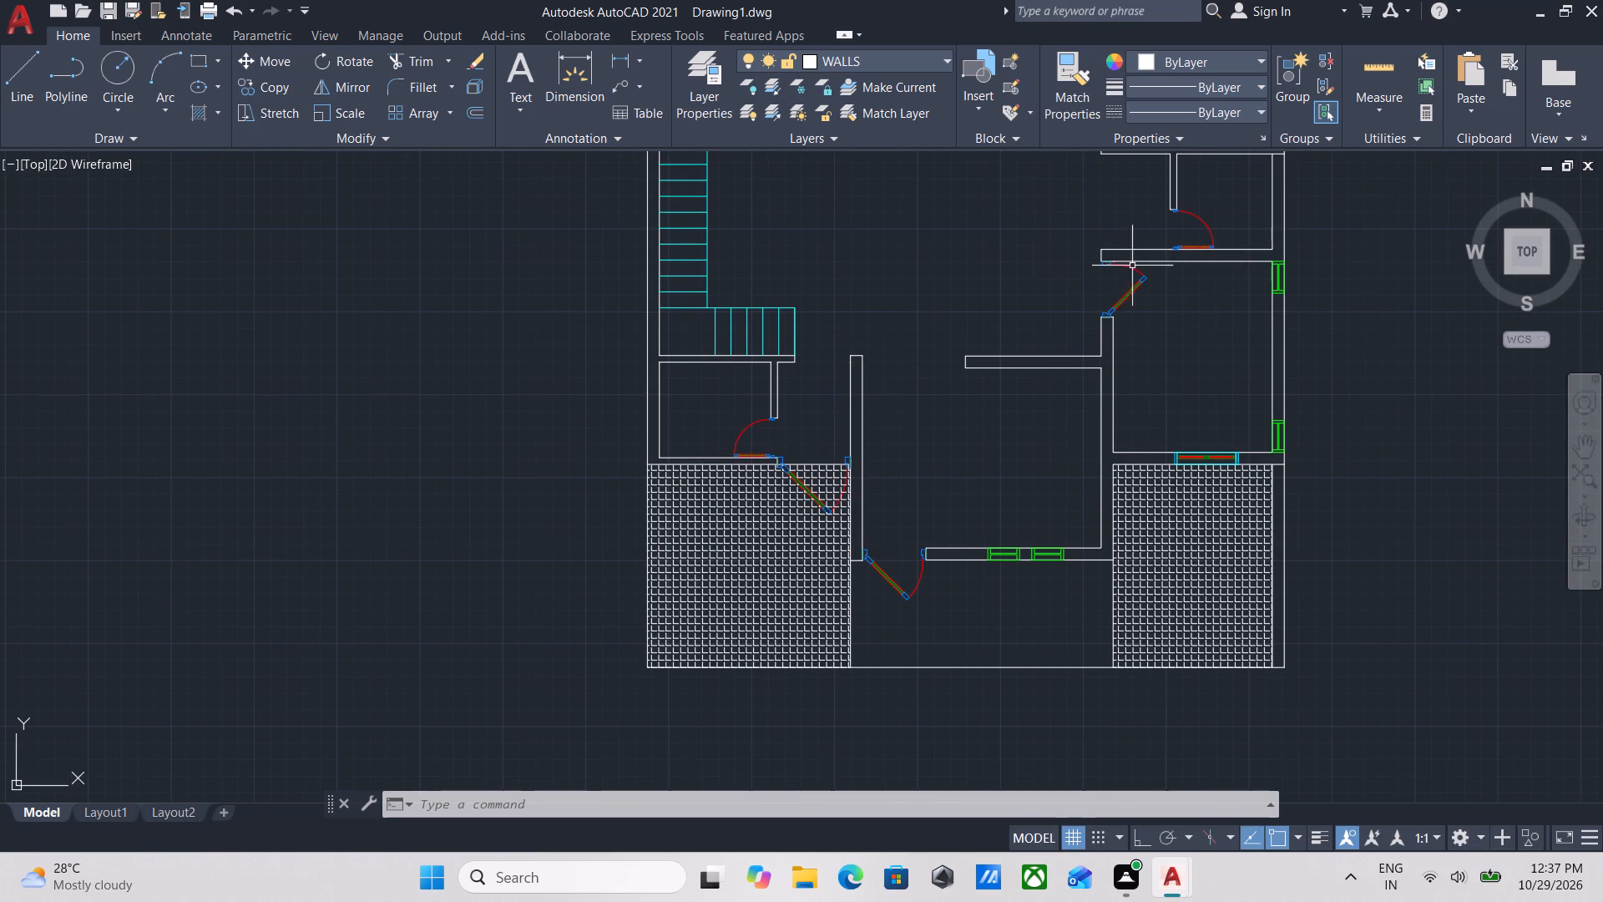
{"action": "middle_click_drag", "start_coordinate": [1187, 276], "coordinate": [1180, 420]}
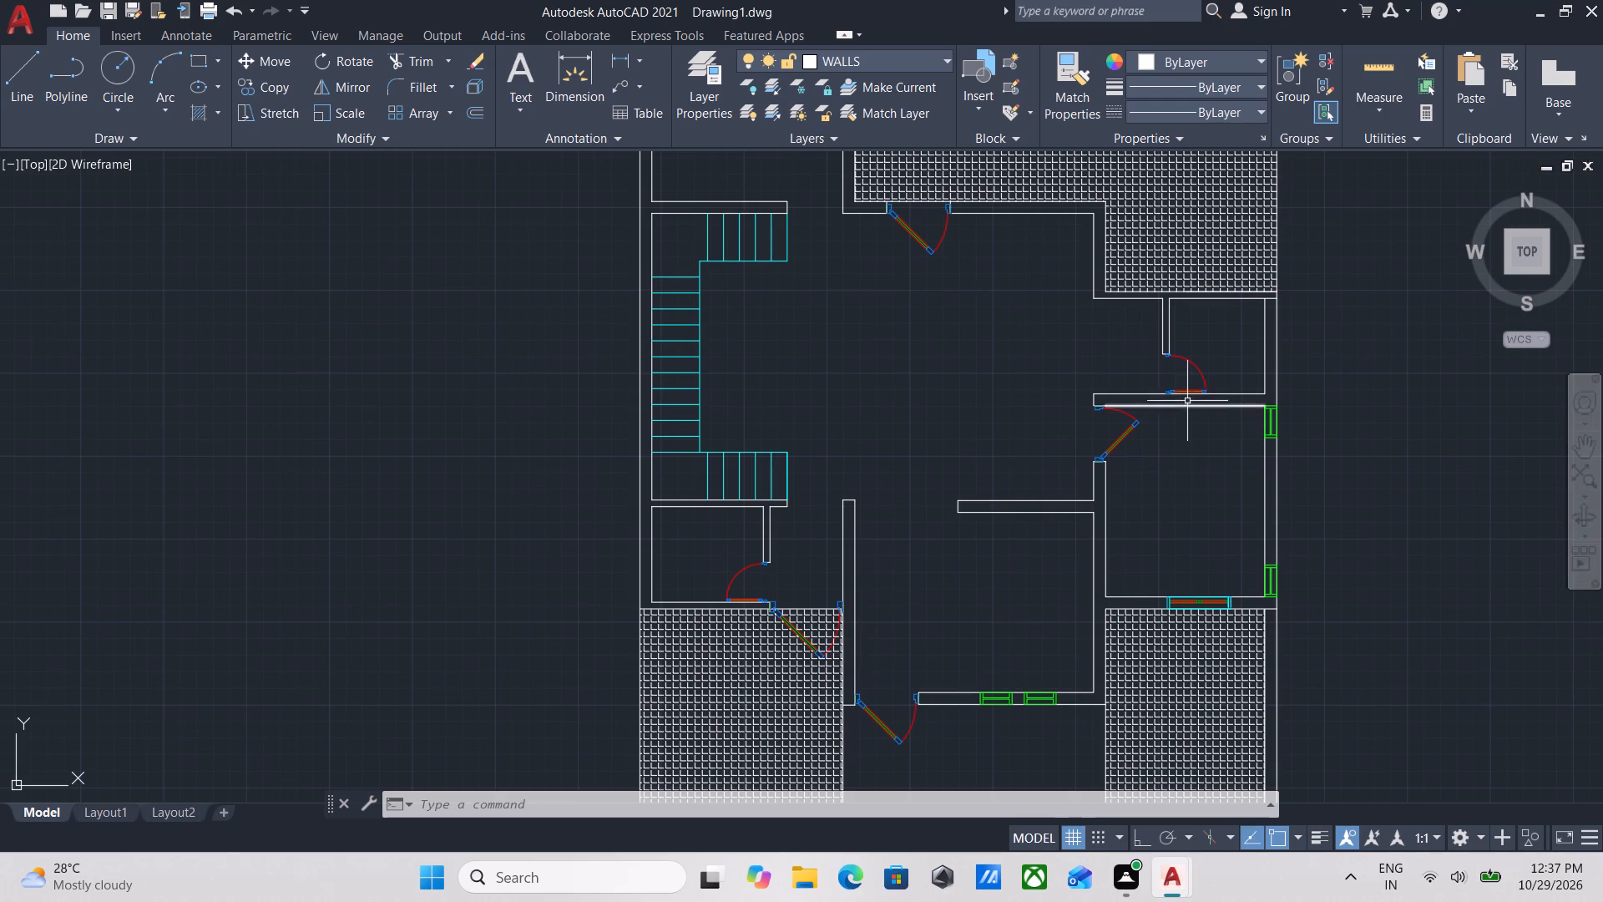
{"action": "scroll", "coordinate": [1303, 393], "scroll_direction": "up", "scroll_amount": 2}
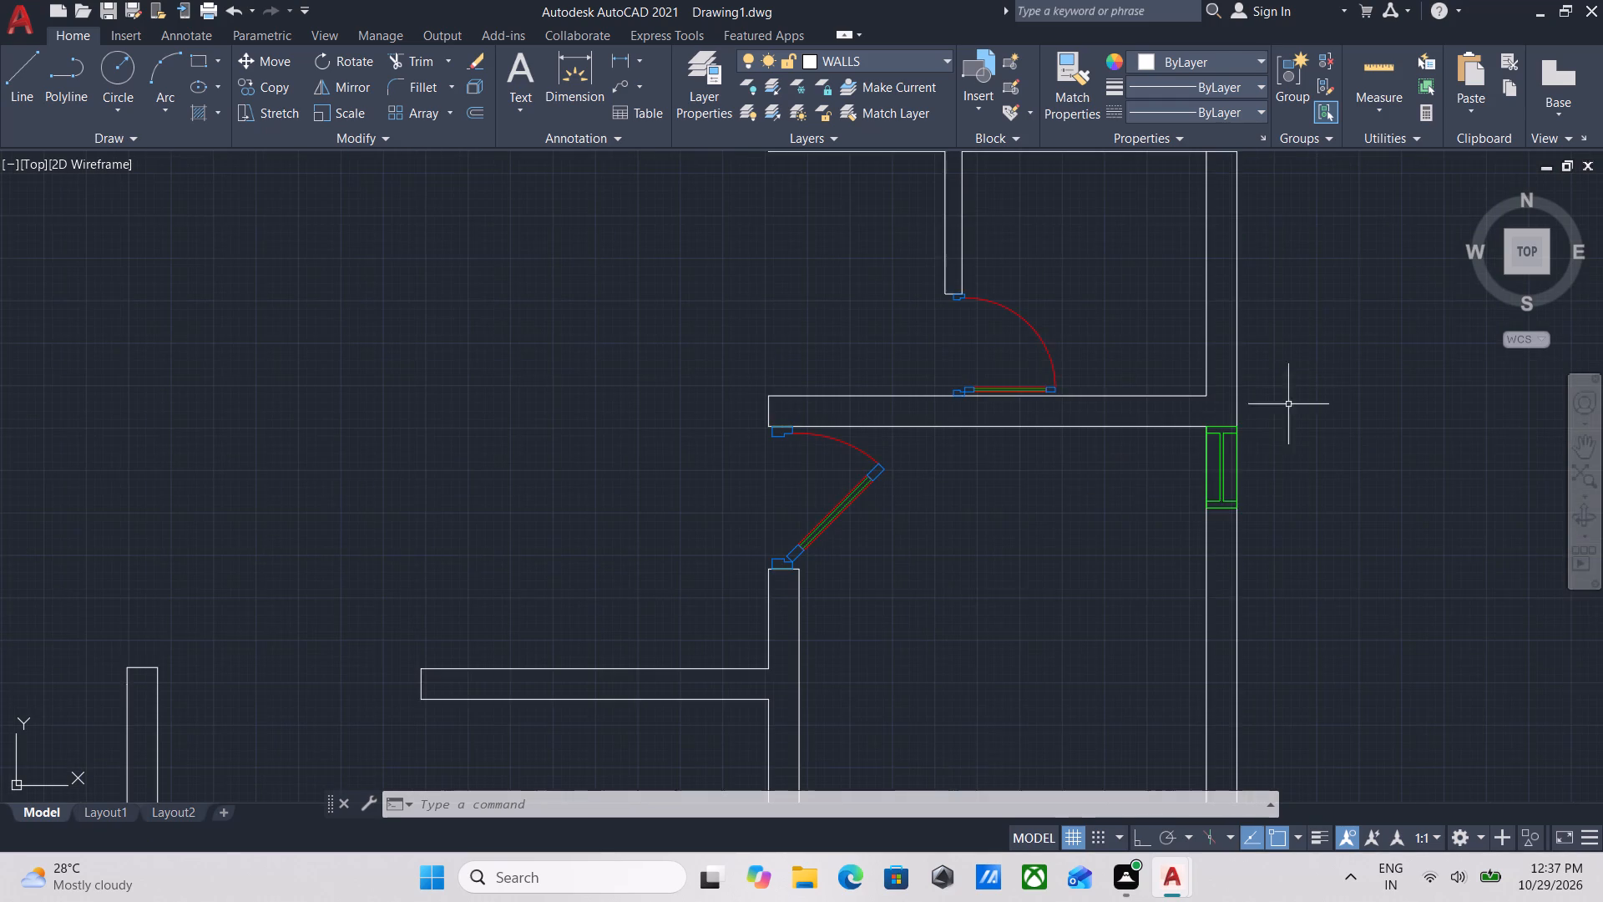
{"action": "middle_click_drag", "start_coordinate": [1185, 460], "coordinate": [1181, 367]}
{"action": "scroll", "coordinate": [1241, 440], "scroll_direction": "up", "scroll_amount": 3}
{"action": "left_click", "coordinate": [1160, 391]}
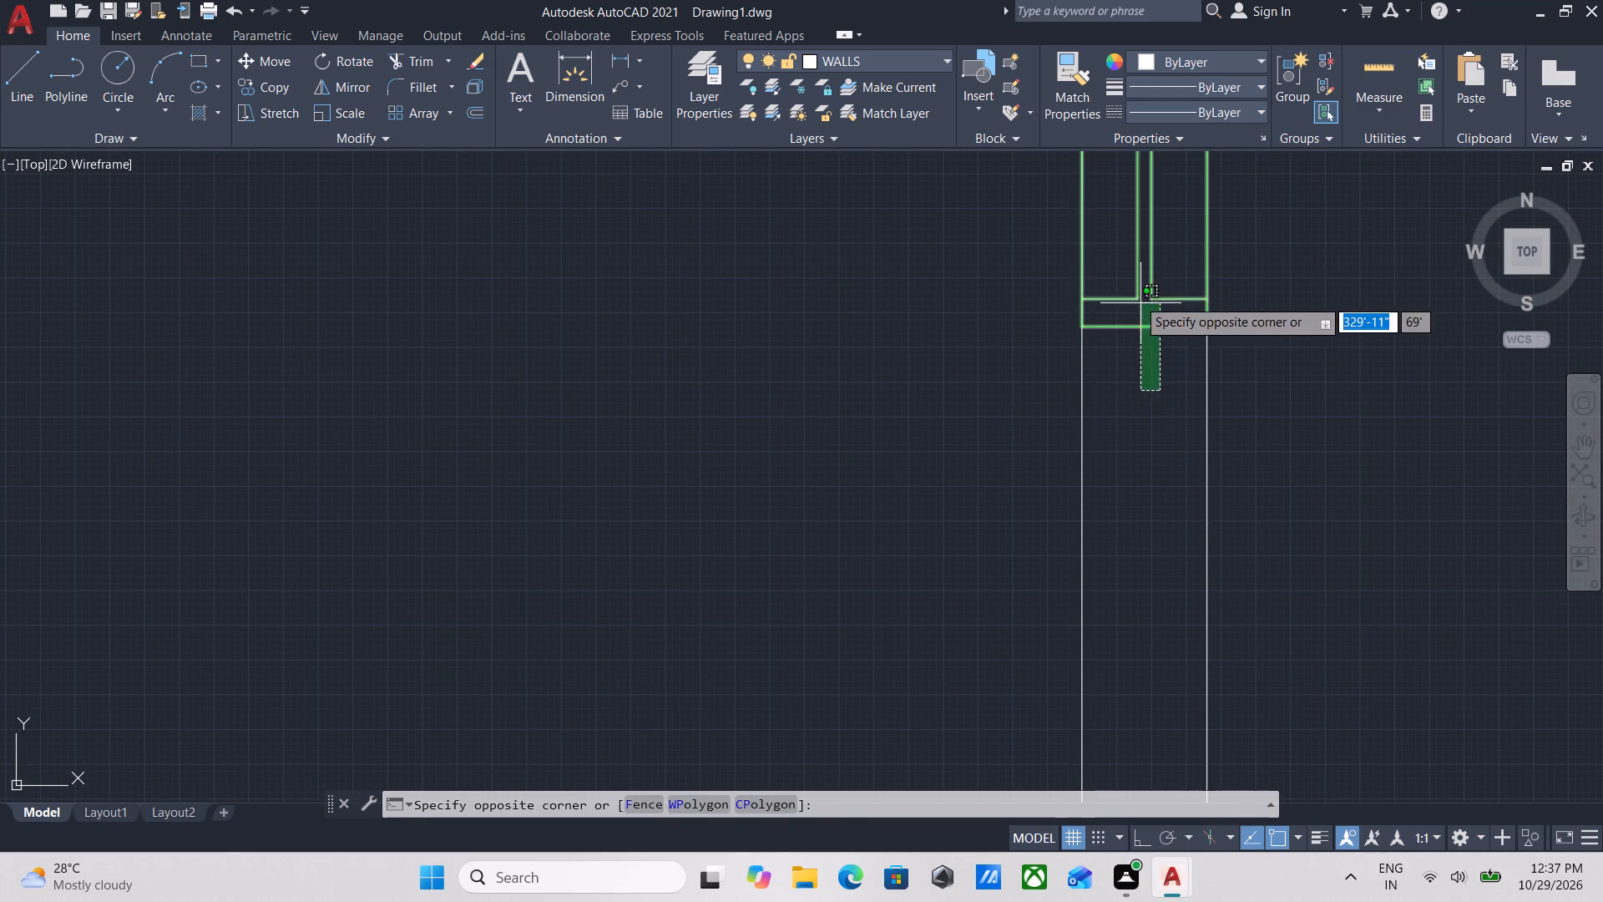
{"action": "left_click", "coordinate": [1130, 288]}
{"action": "middle_click_drag", "start_coordinate": [1130, 287], "coordinate": [1149, 394]}
{"action": "type", "text": "CO"}
{"action": "key", "text": "Return"}
{"action": "scroll", "coordinate": [1059, 312], "scroll_direction": "down", "scroll_amount": 2}
{"action": "middle_click_drag", "start_coordinate": [1088, 443], "coordinate": [1099, 504]}
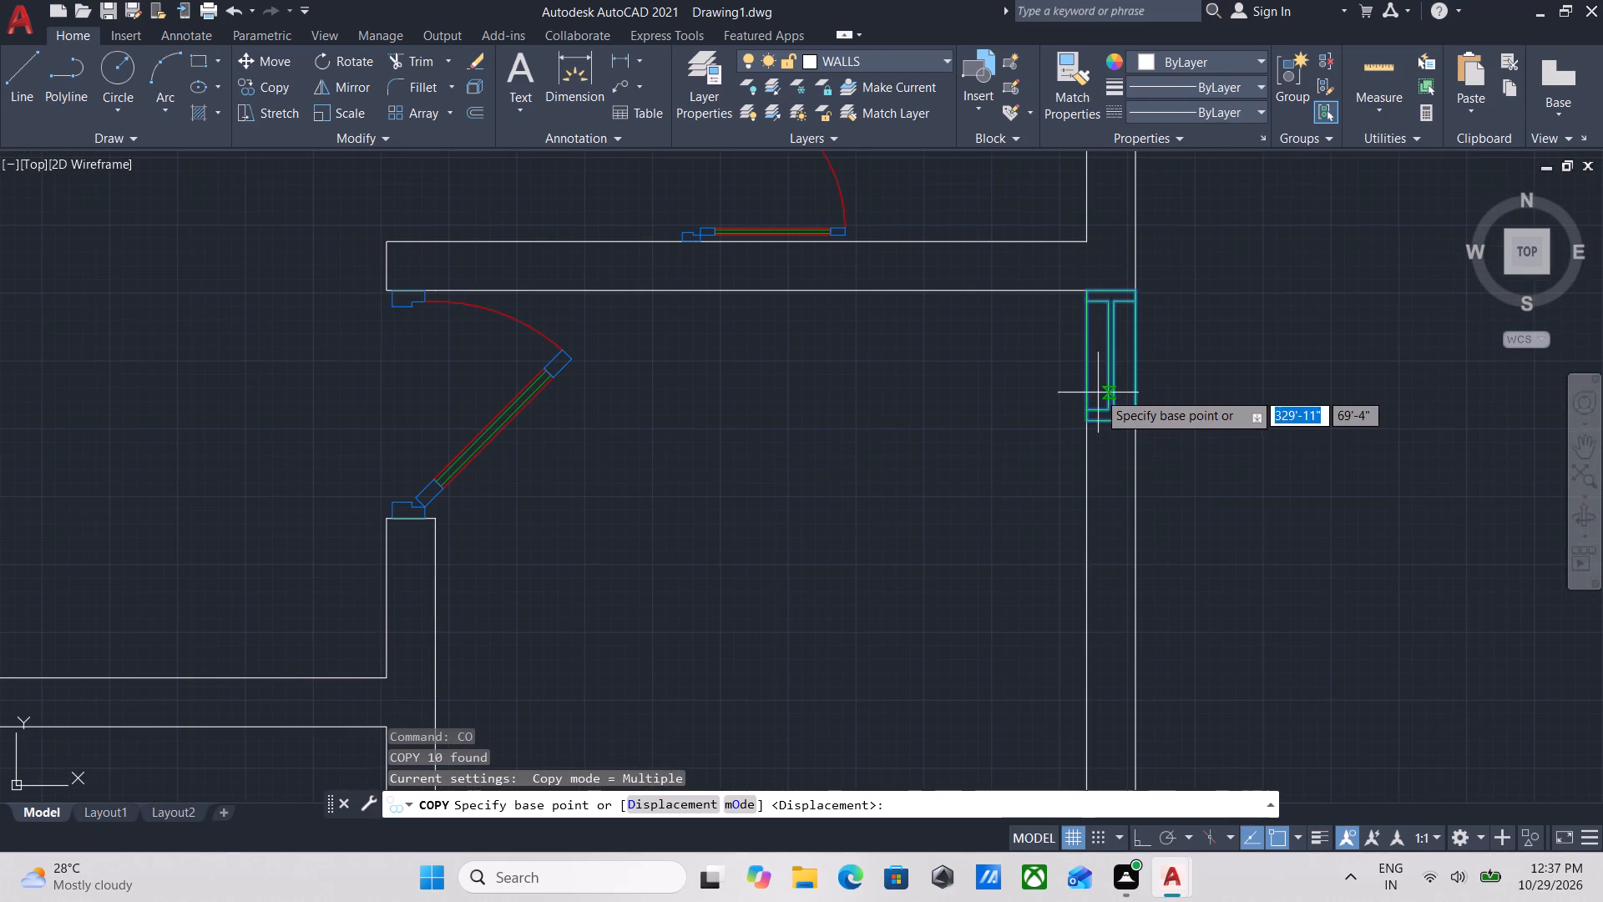
{"action": "left_click", "coordinate": [1087, 357]}
{"action": "middle_click_drag", "start_coordinate": [1119, 211], "coordinate": [1124, 505]}
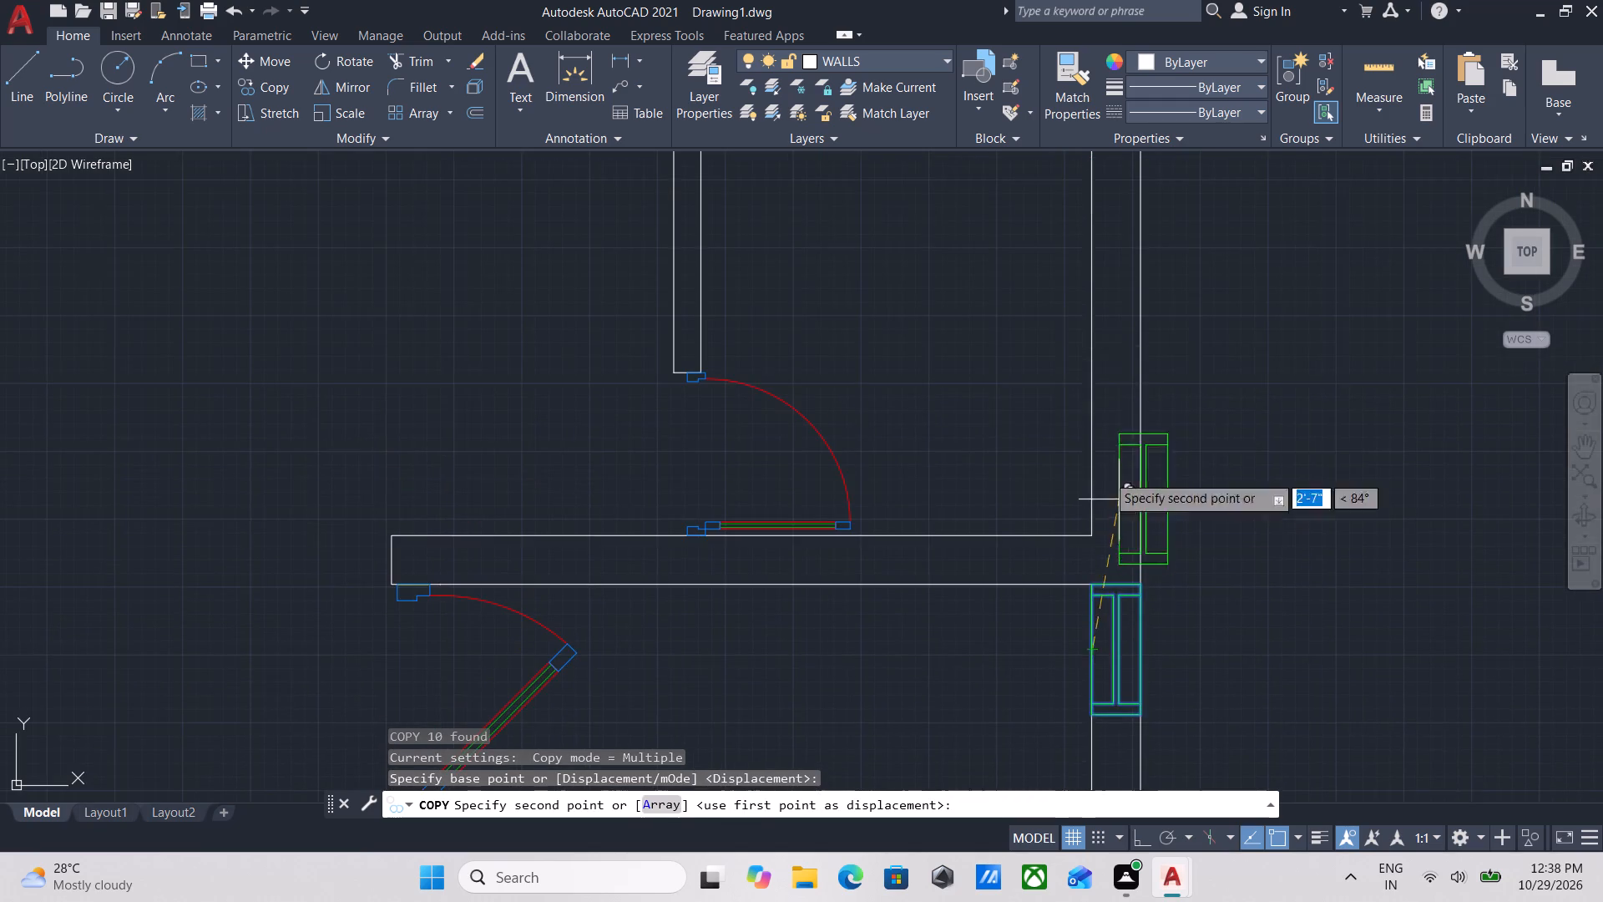
{"action": "scroll", "coordinate": [1063, 337], "scroll_direction": "down", "scroll_amount": 1}
{"action": "middle_click_drag", "start_coordinate": [1063, 337], "coordinate": [1095, 448]}
{"action": "left_click", "coordinate": [1114, 452]}
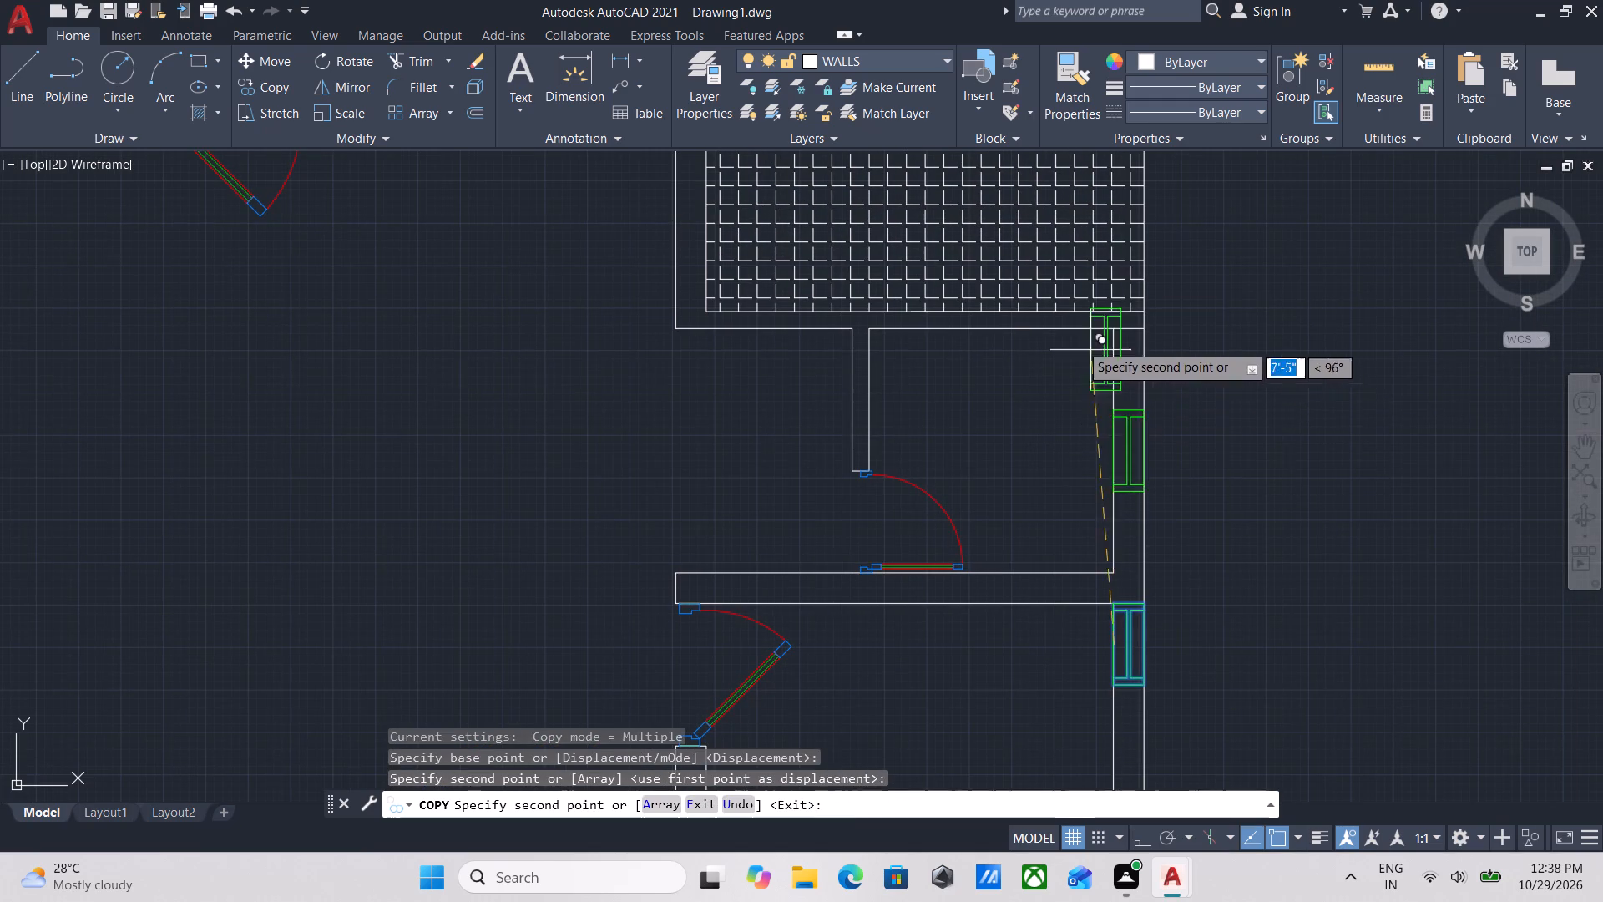
{"action": "scroll", "coordinate": [1035, 341], "scroll_direction": "down", "scroll_amount": 1}
{"action": "middle_click_drag", "start_coordinate": [1032, 342], "coordinate": [1123, 416]}
{"action": "key", "text": "Escape"}
Review the second plan's fitted doors, windows and hatched areas alongside the first floor plan.
{"action": "scroll", "coordinate": [1031, 431], "scroll_direction": "down", "scroll_amount": 2}
{"action": "middle_click_drag", "start_coordinate": [1031, 431], "coordinate": [1131, 402]}
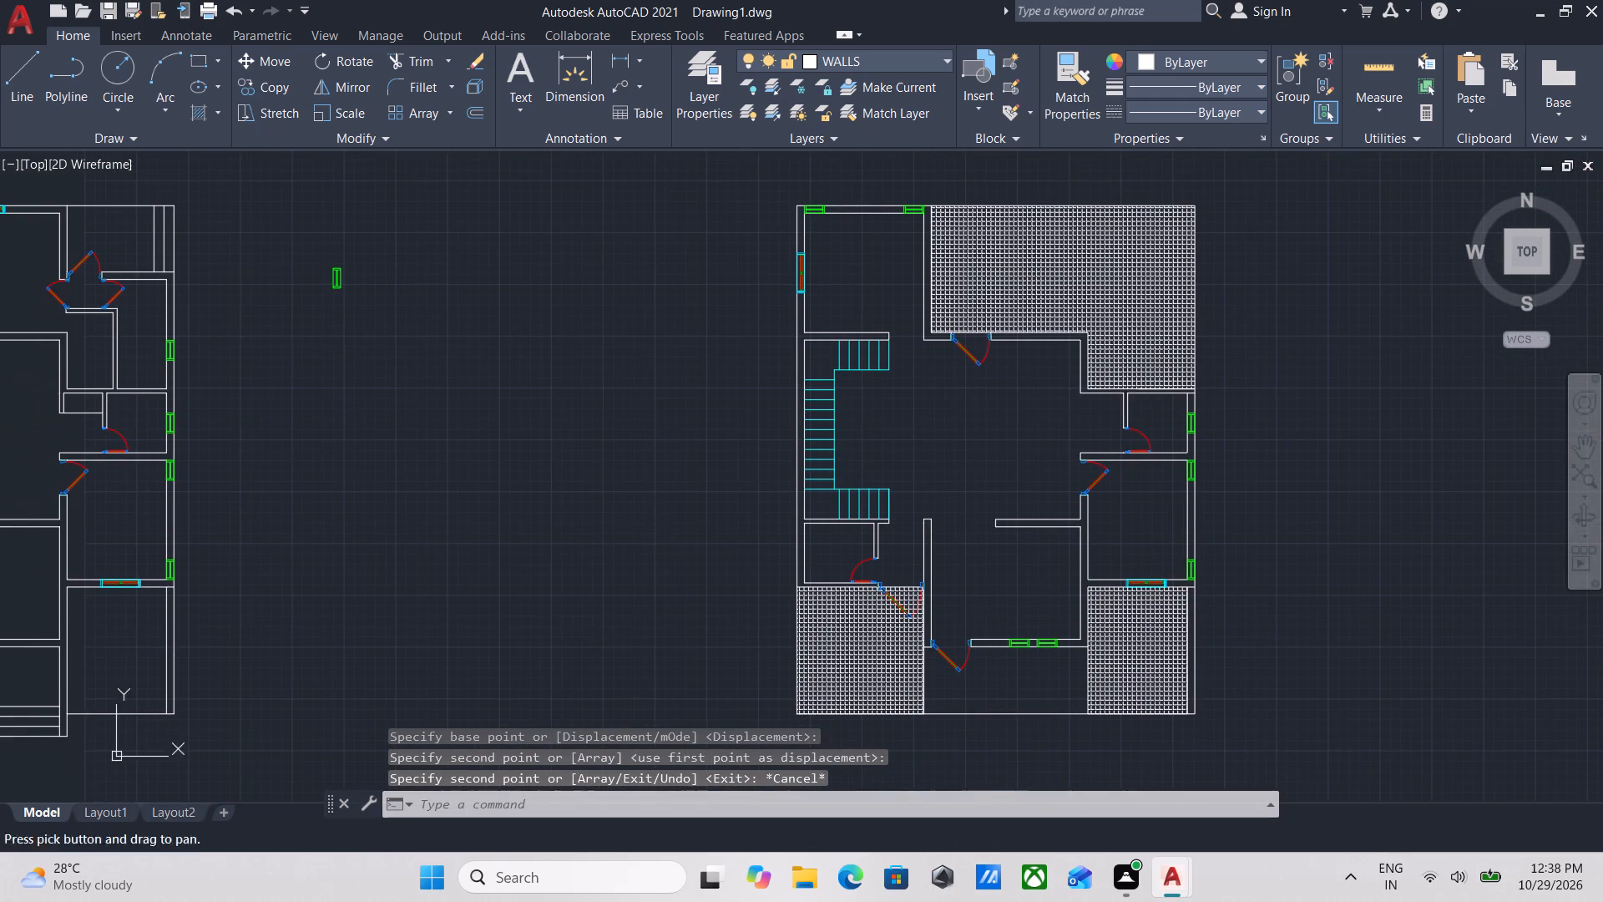
{"action": "middle_click_drag", "start_coordinate": [887, 294], "coordinate": [968, 251]}
{"action": "scroll", "coordinate": [968, 251], "scroll_direction": "down", "scroll_amount": 1}
{"action": "middle_click_drag", "start_coordinate": [968, 251], "coordinate": [1110, 253]}
{"action": "middle_click_drag", "start_coordinate": [841, 302], "coordinate": [1014, 289]}
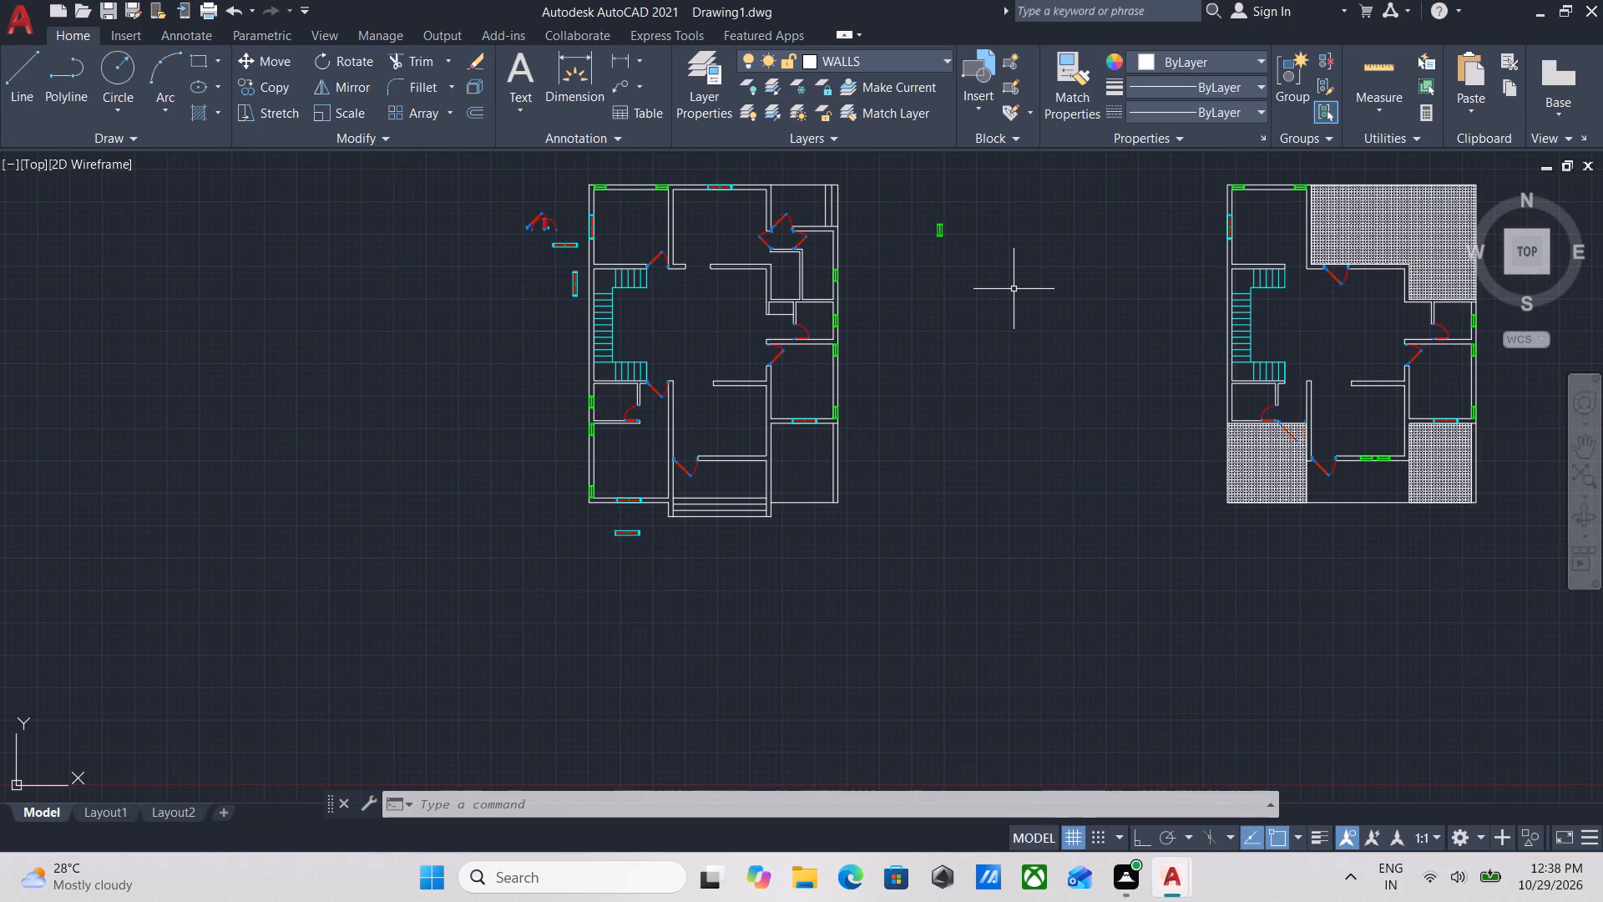
{"action": "scroll", "coordinate": [783, 513], "scroll_direction": "down", "scroll_amount": 1}
{"action": "middle_click_drag", "start_coordinate": [799, 512], "coordinate": [867, 494]}
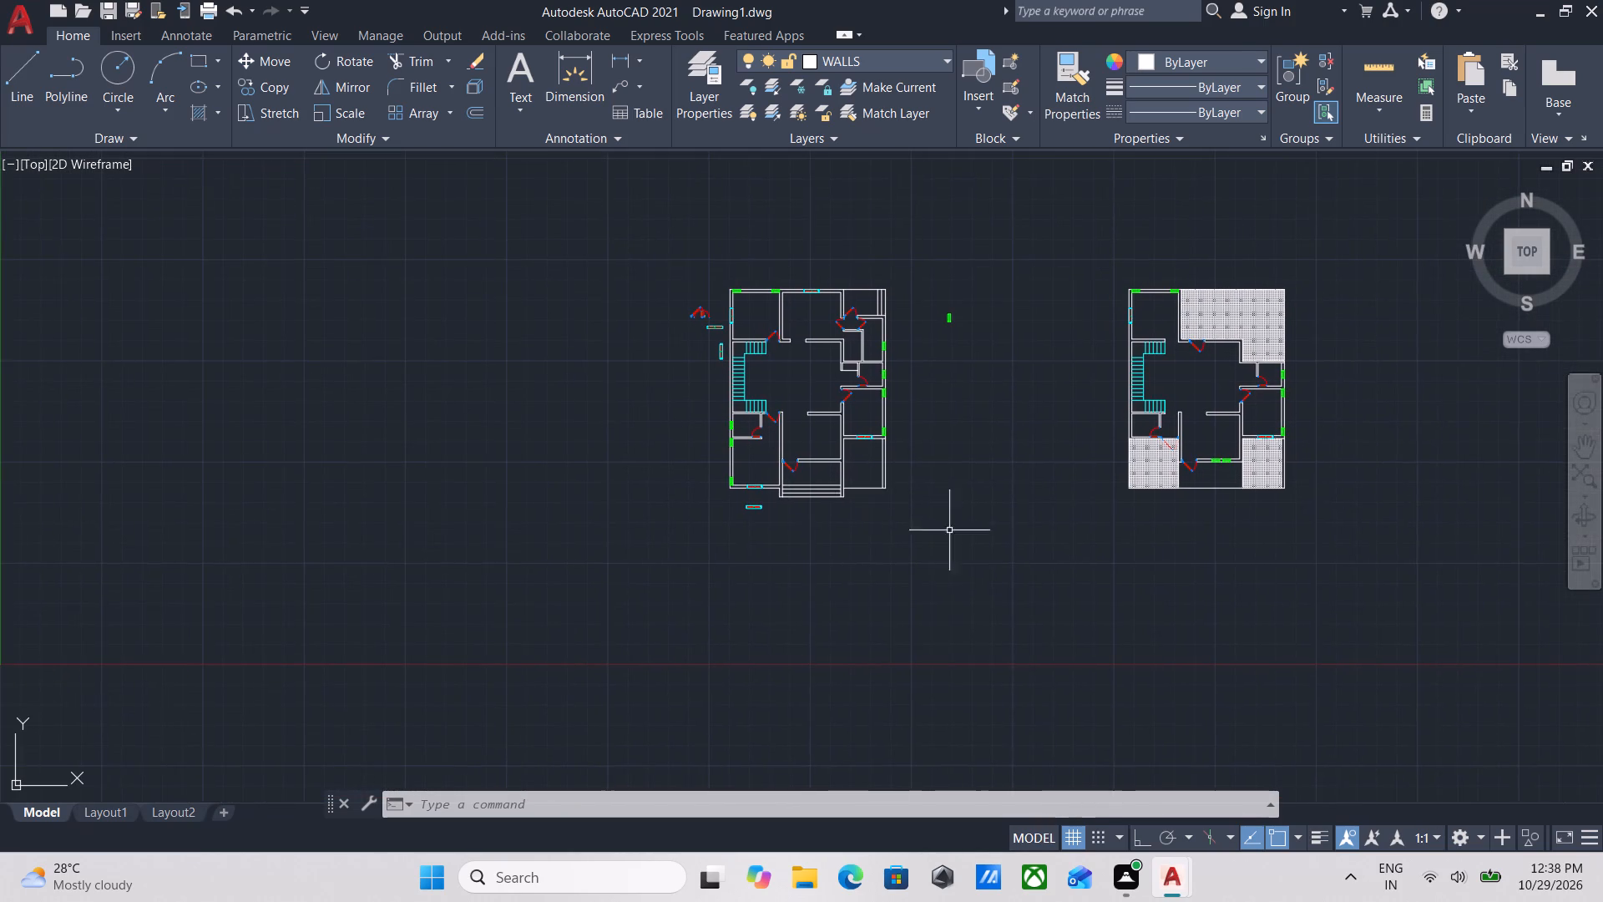
{"action": "scroll", "coordinate": [958, 403], "scroll_direction": "up", "scroll_amount": 1}
{"action": "middle_click_drag", "start_coordinate": [960, 387], "coordinate": [943, 459]}
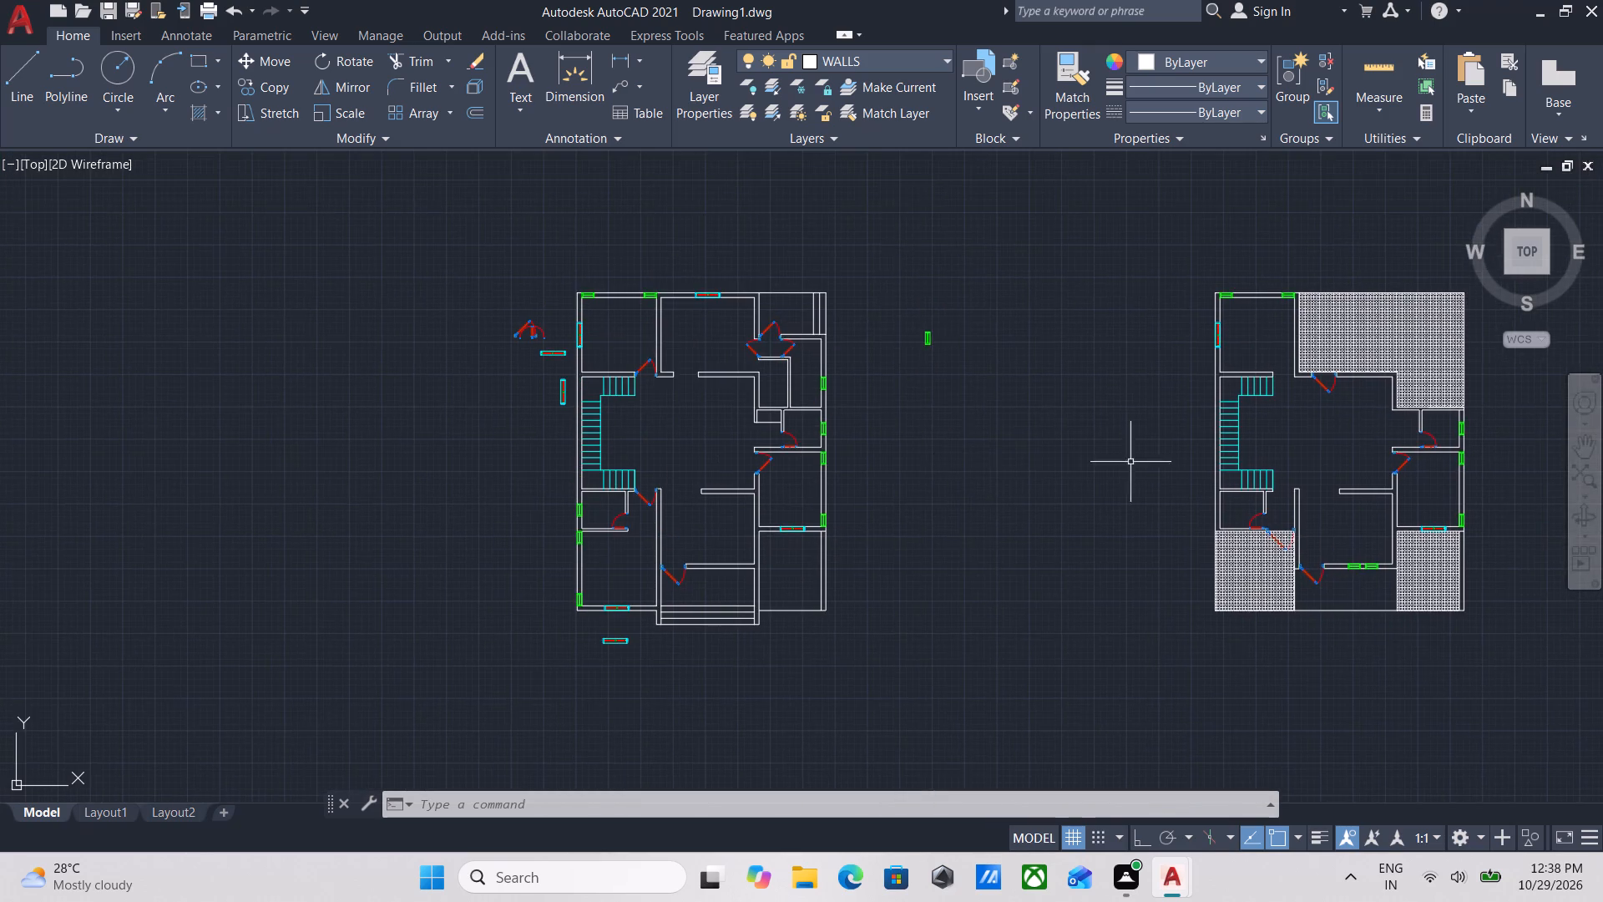
{"action": "scroll", "coordinate": [1348, 409], "scroll_direction": "up", "scroll_amount": 3}
{"action": "middle_click_drag", "start_coordinate": [1348, 409], "coordinate": [985, 495]}
{"action": "scroll", "coordinate": [991, 489], "scroll_direction": "down", "scroll_amount": 2}
{"action": "middle_click_drag", "start_coordinate": [991, 489], "coordinate": [1075, 486]}
{"action": "middle_click_drag", "start_coordinate": [712, 486], "coordinate": [786, 479]}
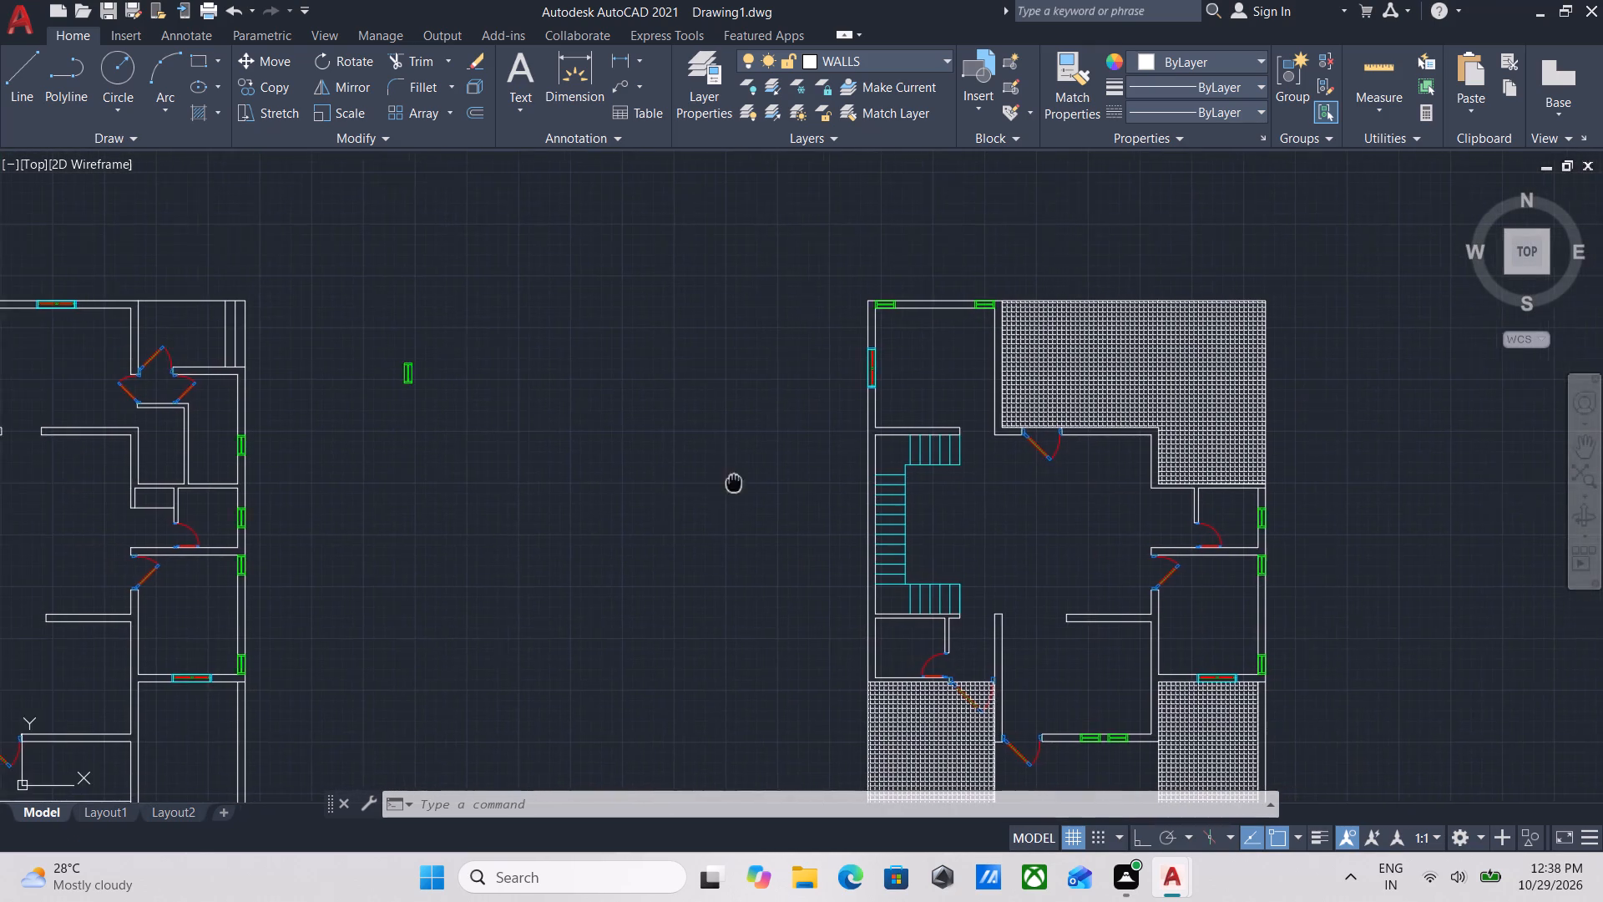
{"action": "middle_click_drag", "start_coordinate": [786, 479], "coordinate": [1173, 459]}
{"action": "middle_click_drag", "start_coordinate": [689, 480], "coordinate": [962, 473]}
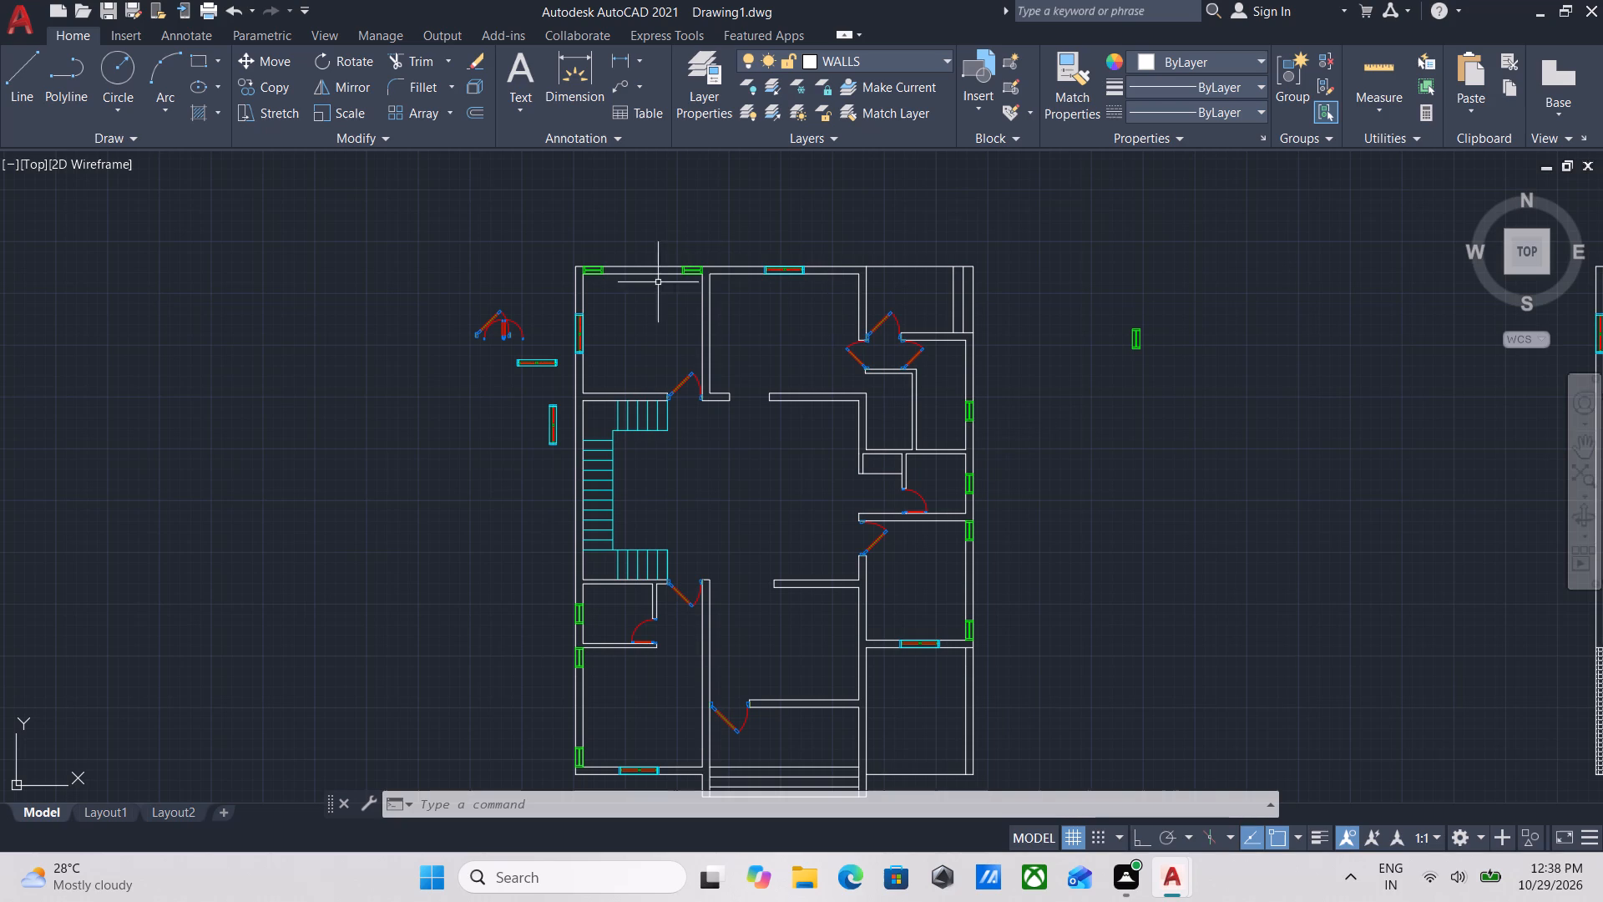
Examine the first plan's rooms, stairs, doors and windows from its north side to its south side.
{"action": "middle_click_drag", "start_coordinate": [678, 307], "coordinate": [772, 393]}
{"action": "scroll", "coordinate": [756, 383], "scroll_direction": "up", "scroll_amount": 1}
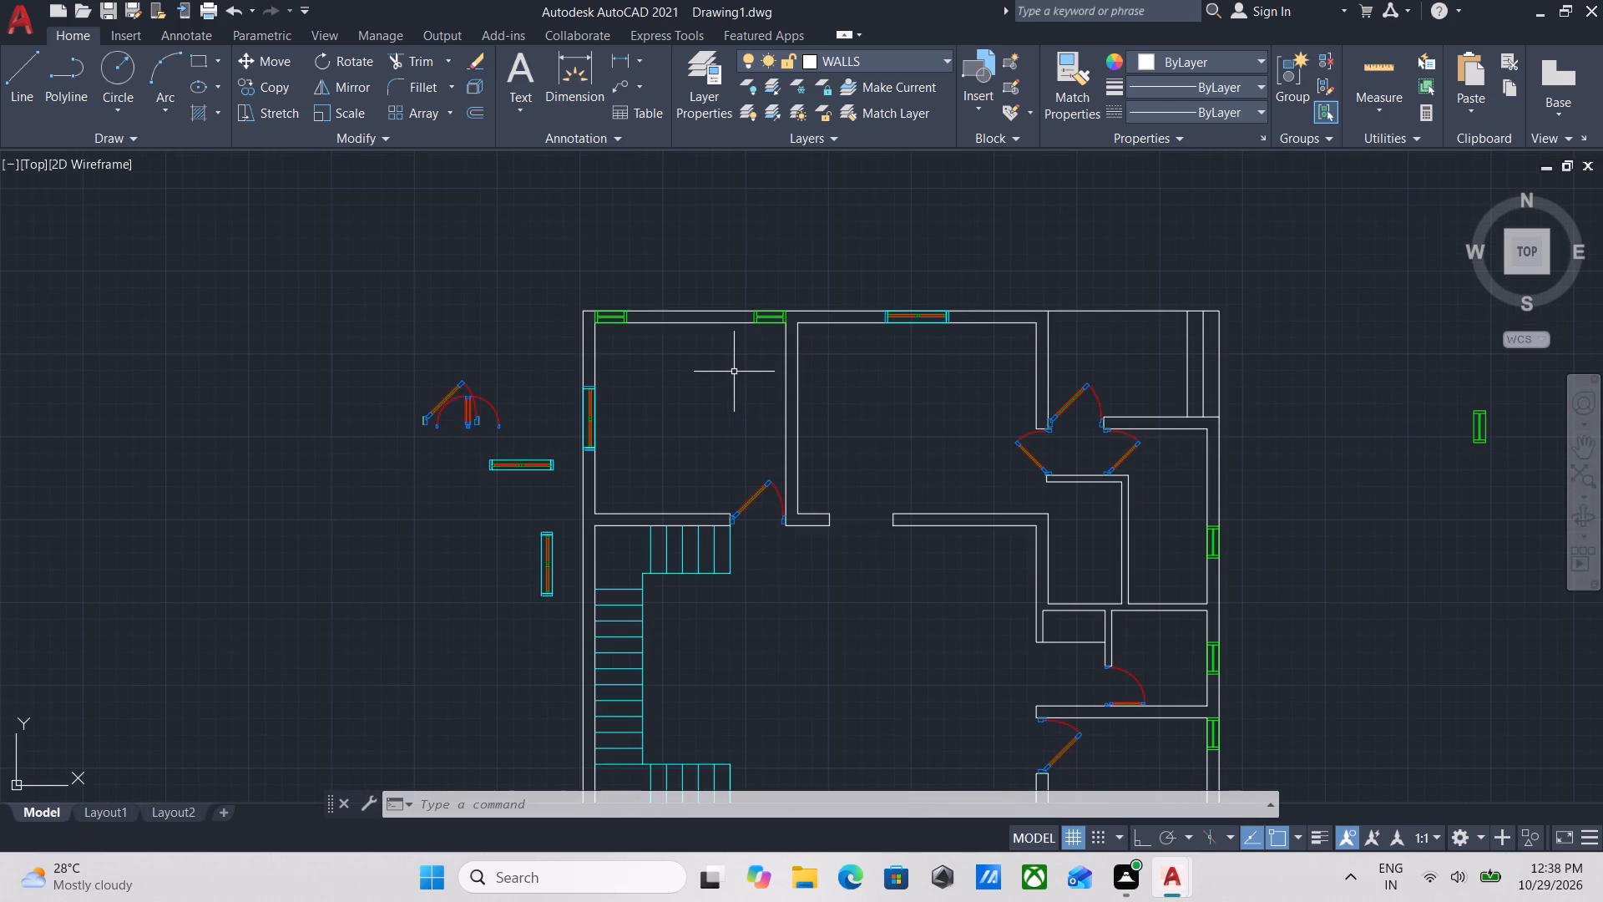
{"action": "middle_click_drag", "start_coordinate": [652, 413], "coordinate": [870, 365]}
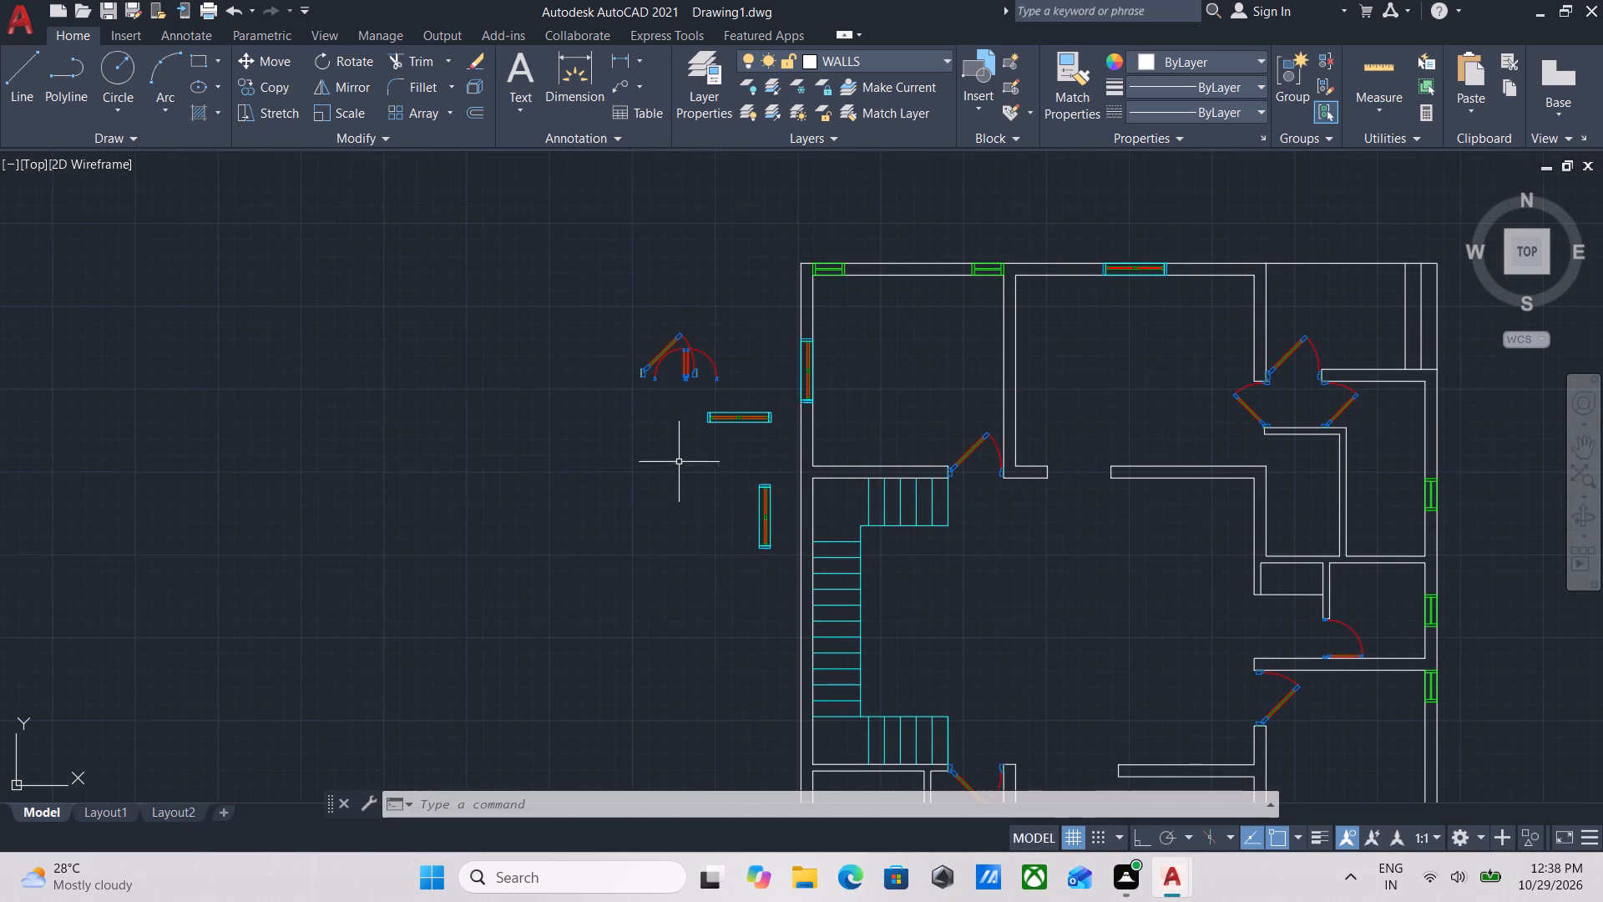
{"action": "scroll", "coordinate": [673, 471], "scroll_direction": "up", "scroll_amount": 1}
{"action": "middle_click_drag", "start_coordinate": [675, 467], "coordinate": [790, 413]}
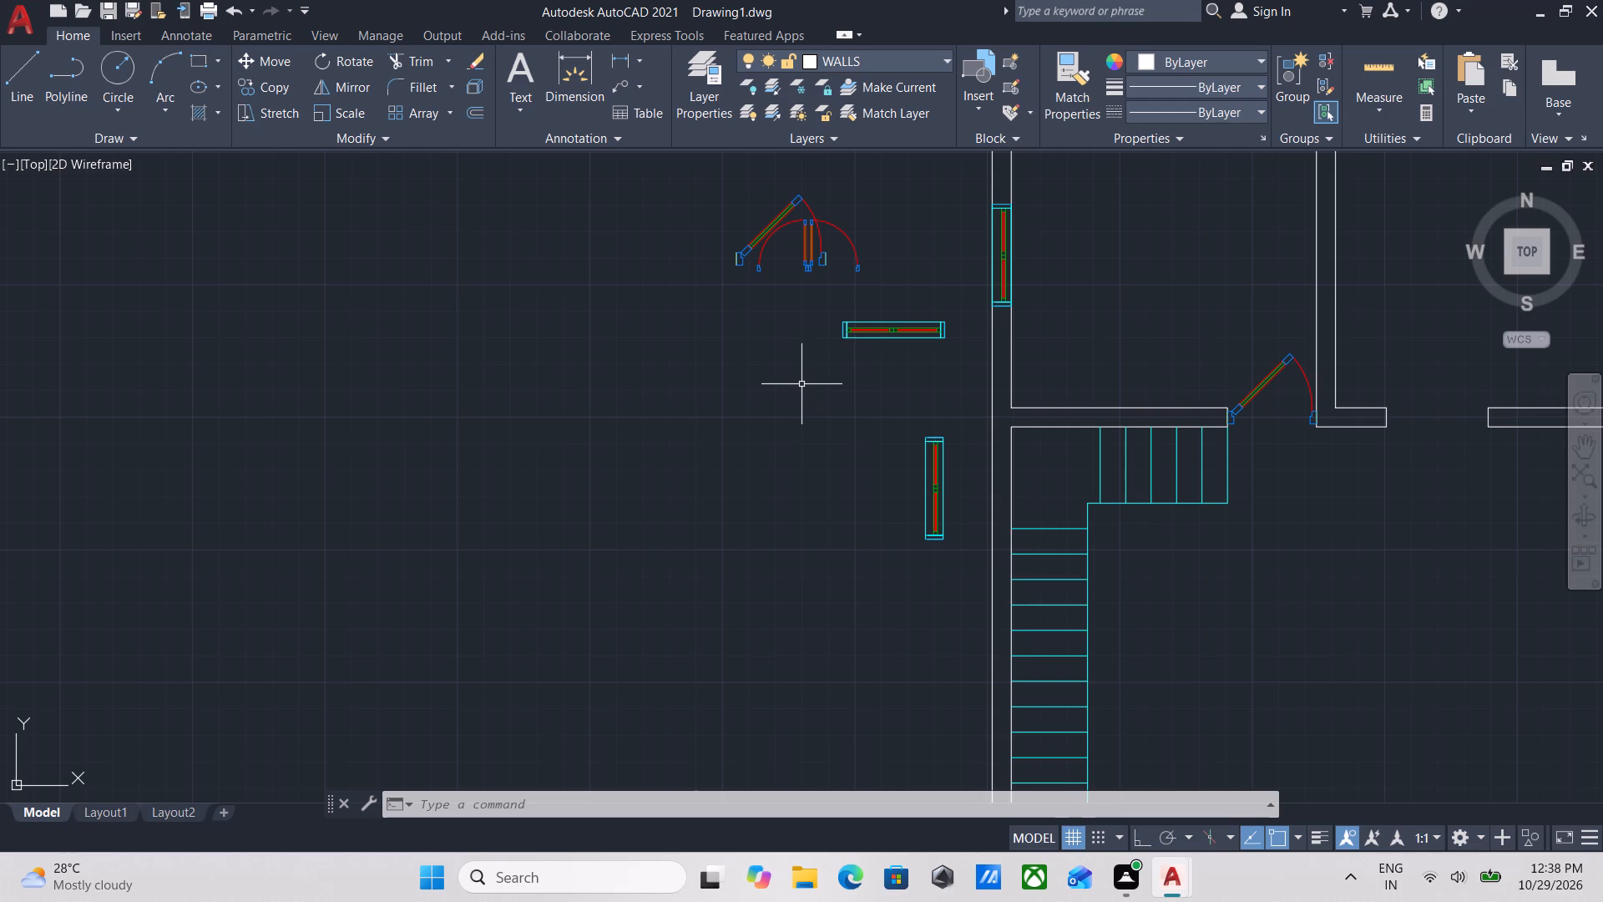
{"action": "scroll", "coordinate": [908, 378], "scroll_direction": "down", "scroll_amount": 1}
{"action": "middle_click_drag", "start_coordinate": [908, 378], "coordinate": [832, 448]}
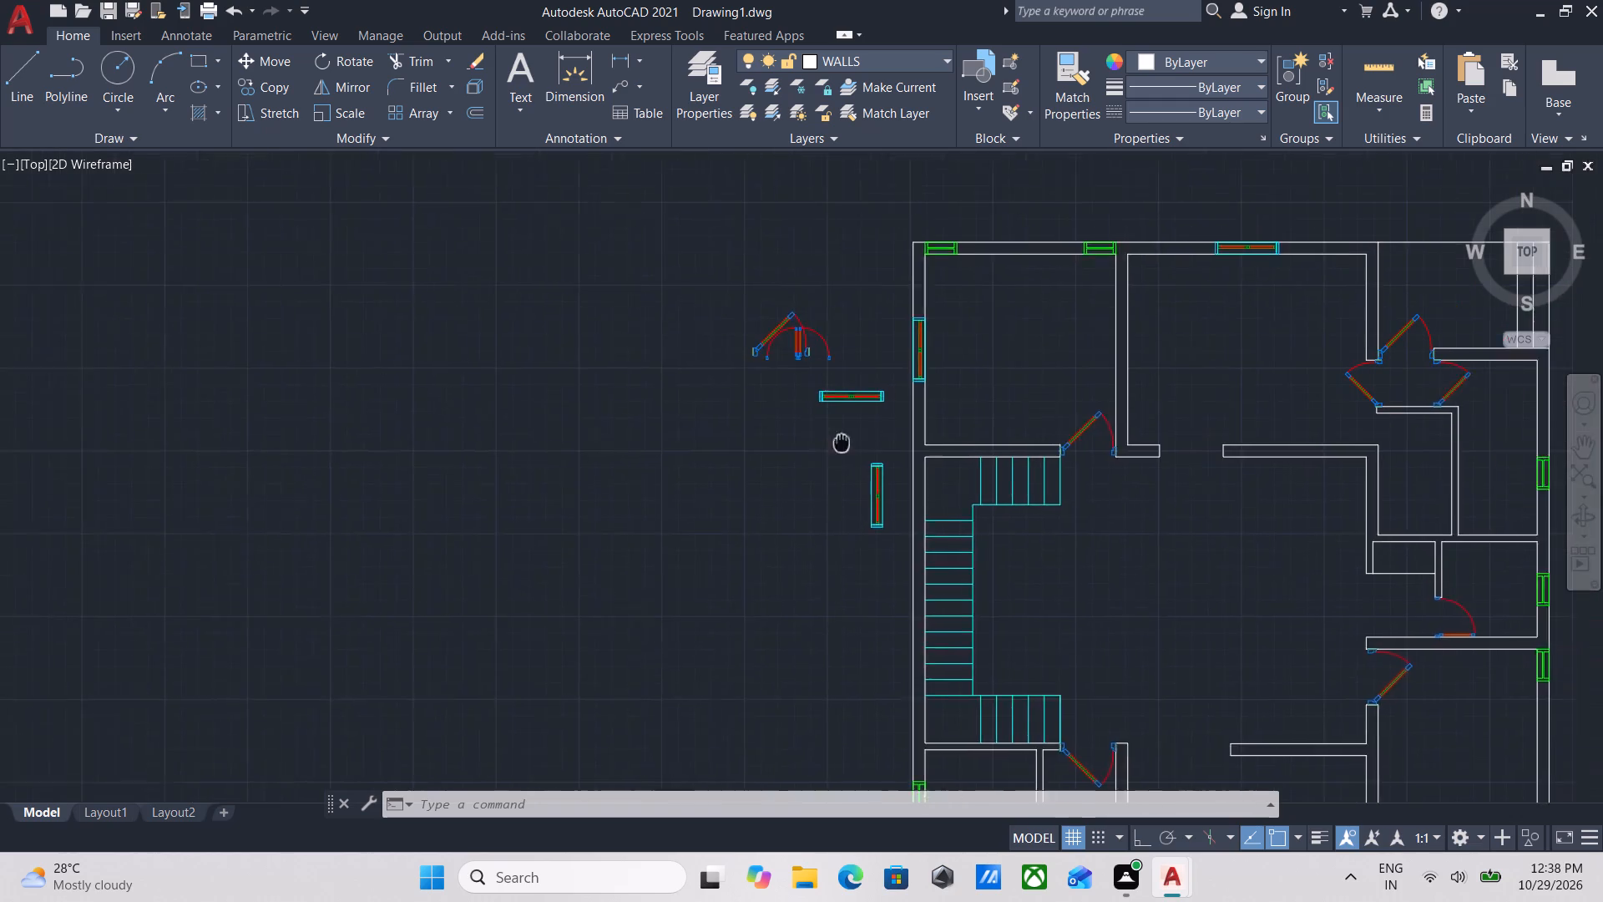
{"action": "middle_click_drag", "start_coordinate": [832, 448], "coordinate": [825, 455]}
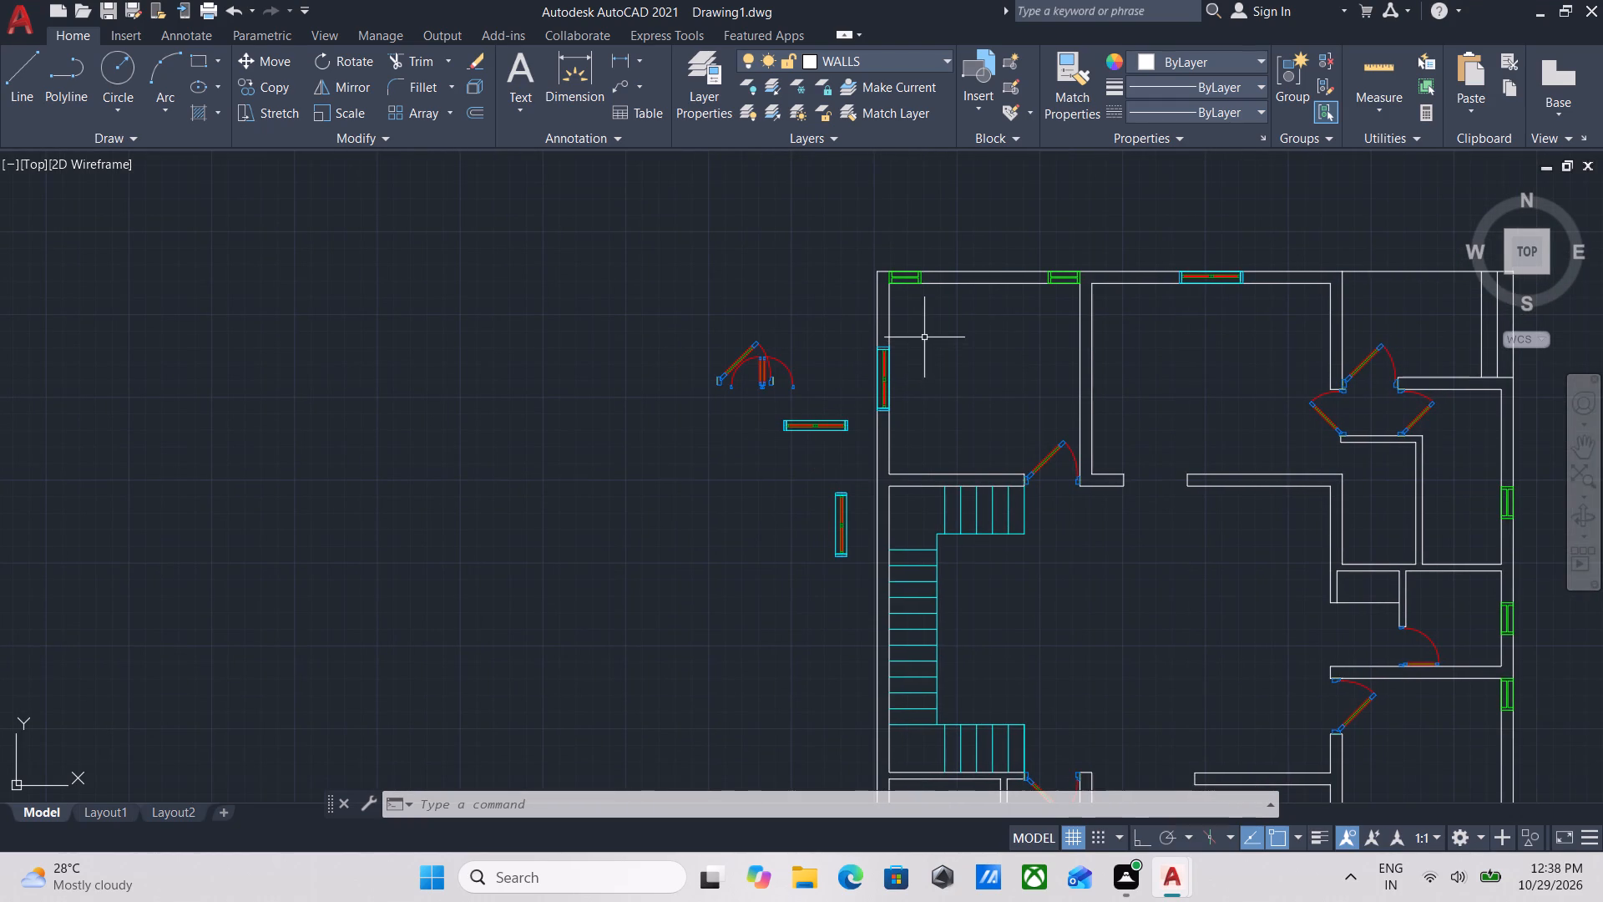
{"action": "scroll", "coordinate": [926, 321], "scroll_direction": "up", "scroll_amount": 2}
{"action": "scroll", "coordinate": [927, 319], "scroll_direction": "down", "scroll_amount": 1}
{"action": "middle_click_drag", "start_coordinate": [927, 319], "coordinate": [898, 290]}
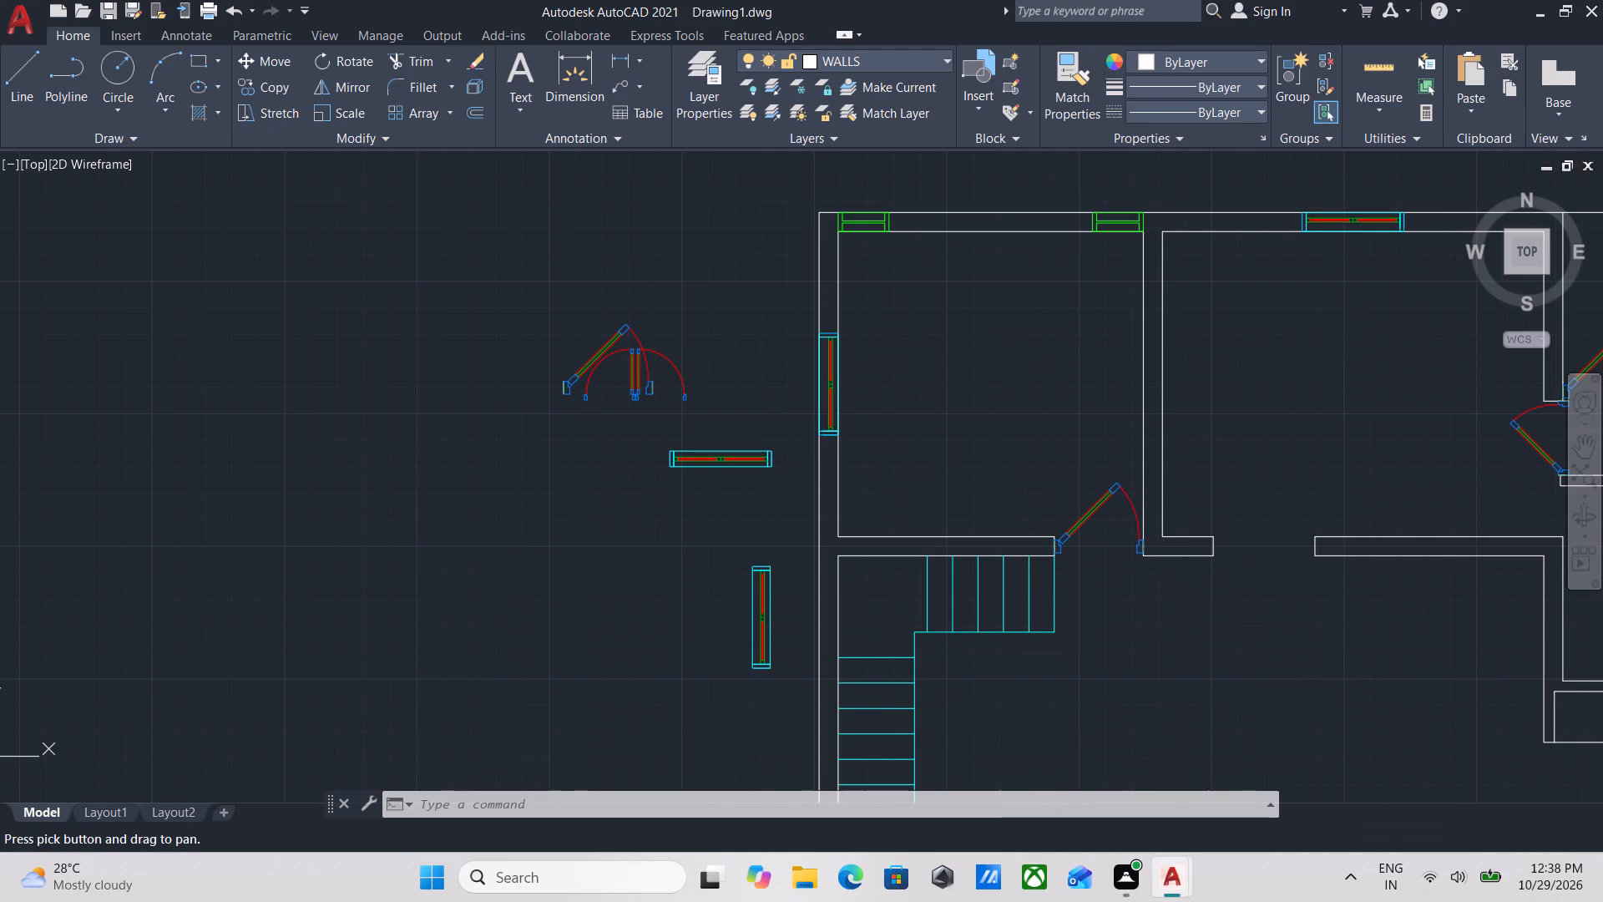
{"action": "scroll", "coordinate": [1035, 516], "scroll_direction": "down", "scroll_amount": 1}
{"action": "middle_click_drag", "start_coordinate": [1037, 514], "coordinate": [902, 279]}
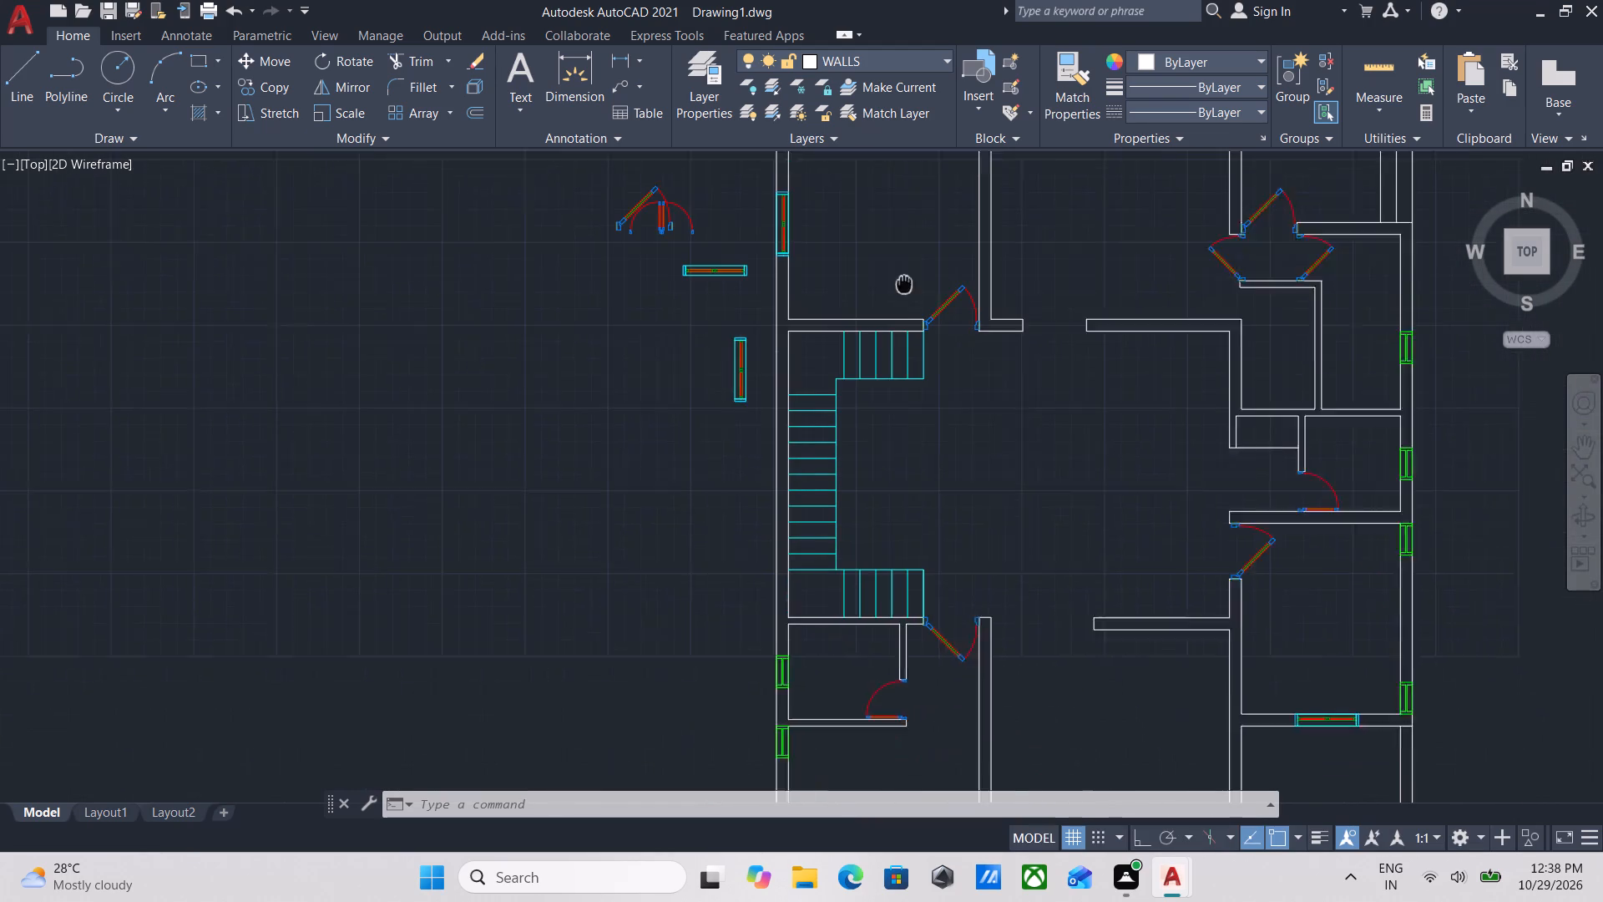
{"action": "middle_click_drag", "start_coordinate": [902, 279], "coordinate": [901, 276]}
{"action": "scroll", "coordinate": [972, 391], "scroll_direction": "down", "scroll_amount": 1}
{"action": "middle_click_drag", "start_coordinate": [972, 391], "coordinate": [1056, 307]}
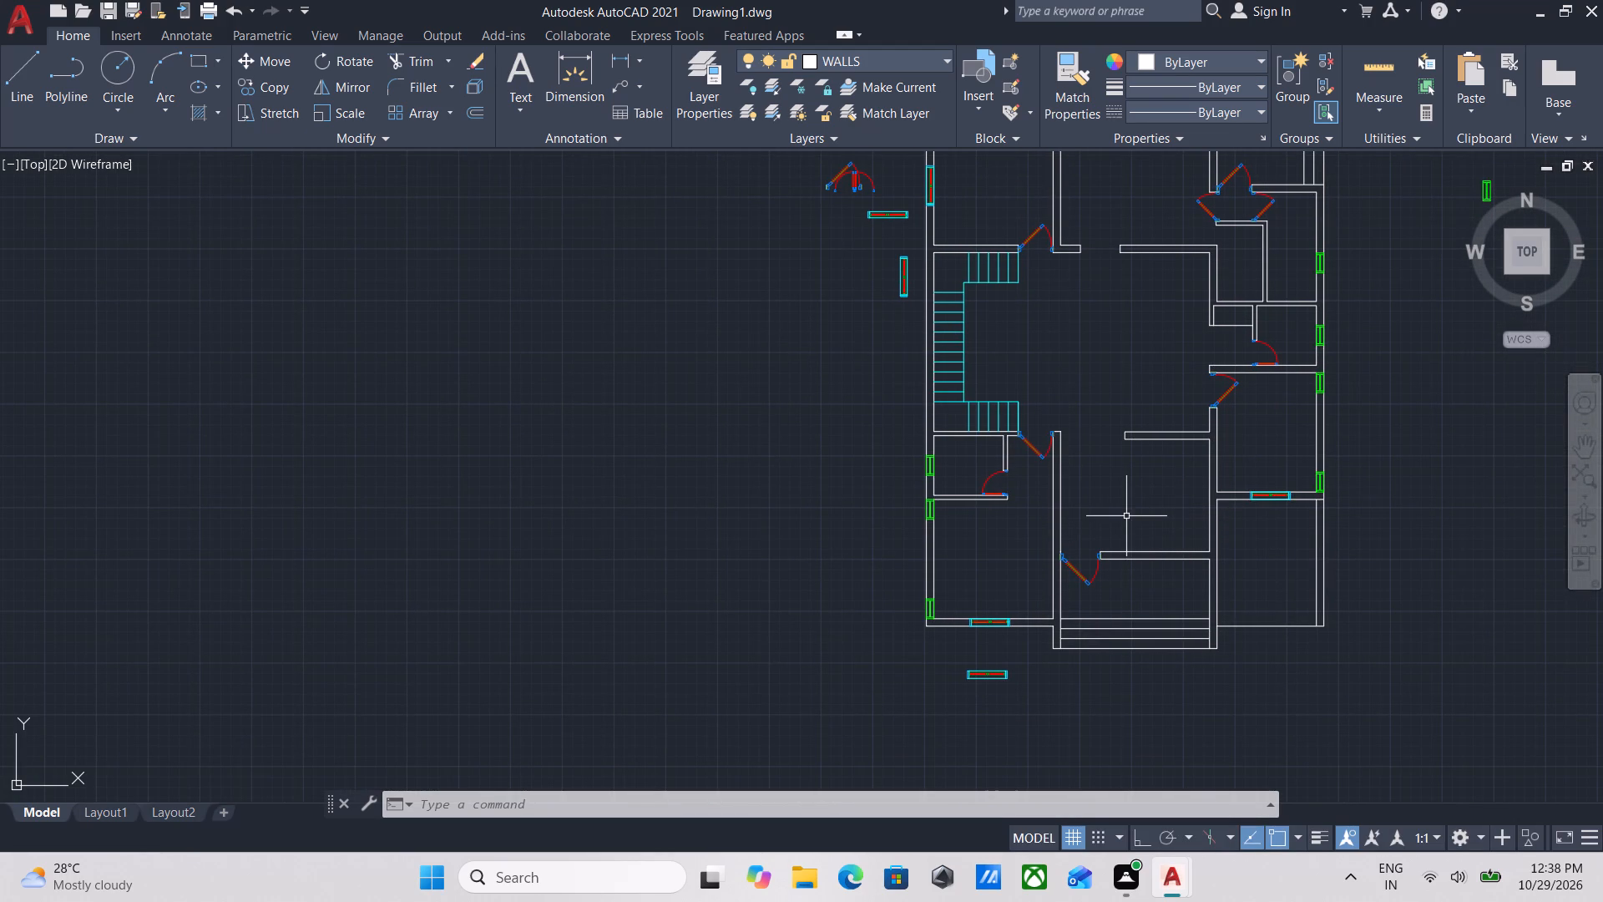
{"action": "middle_click_drag", "start_coordinate": [1130, 504], "coordinate": [1029, 493]}
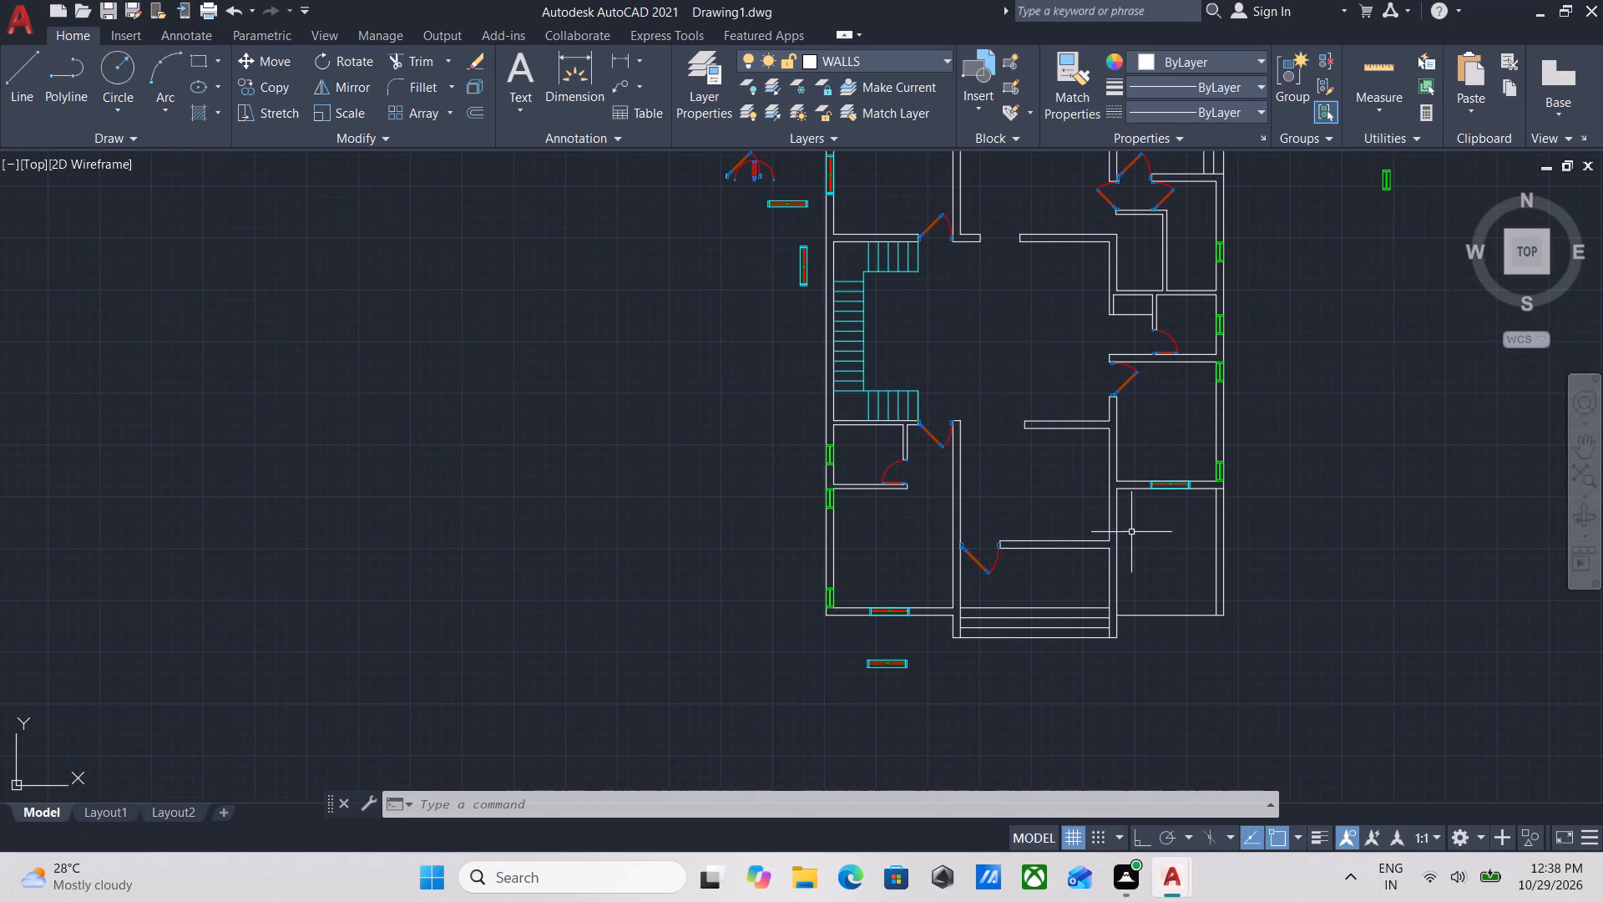
{"action": "middle_click_drag", "start_coordinate": [1159, 543], "coordinate": [1162, 566]}
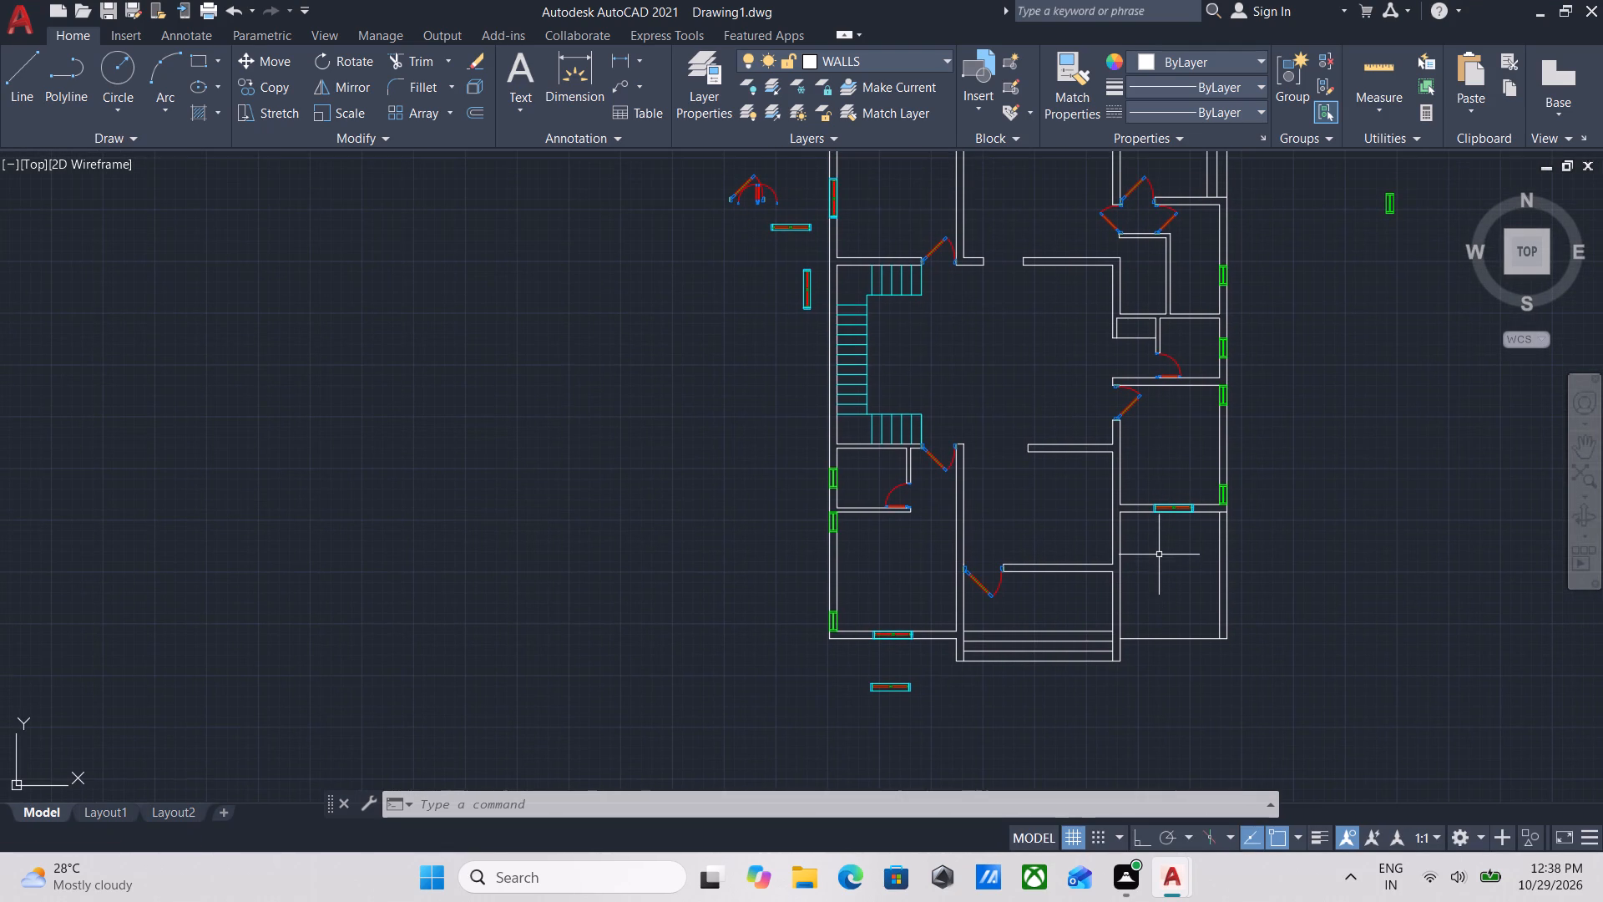
{"action": "middle_click_drag", "start_coordinate": [1166, 472], "coordinate": [1183, 537]}
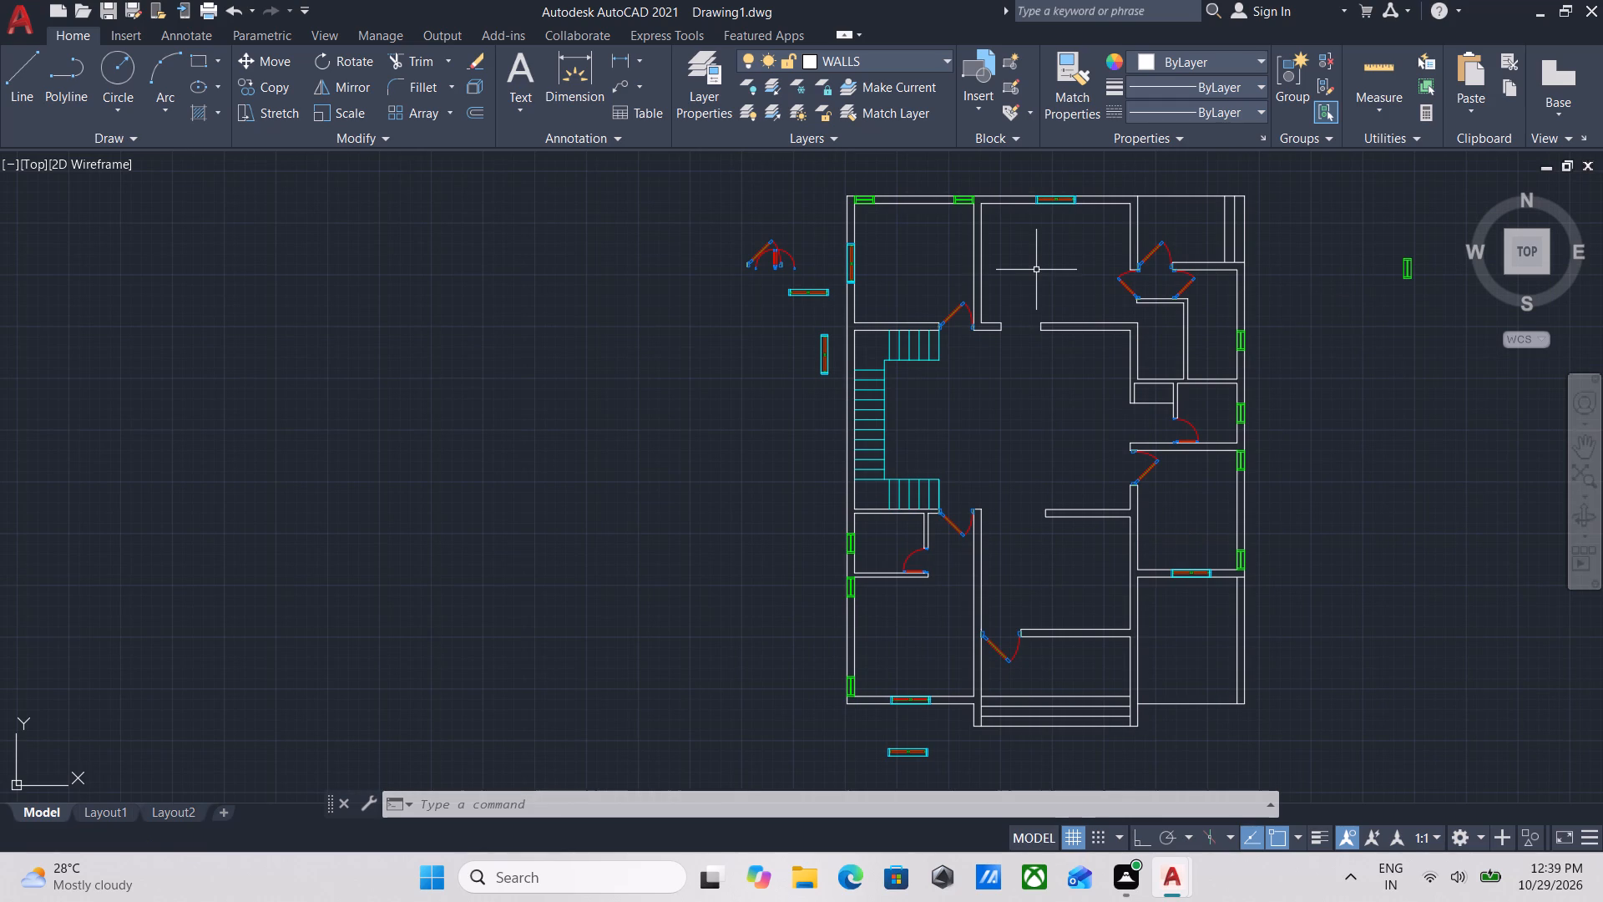
{"action": "middle_click_drag", "start_coordinate": [926, 448], "coordinate": [1134, 393]}
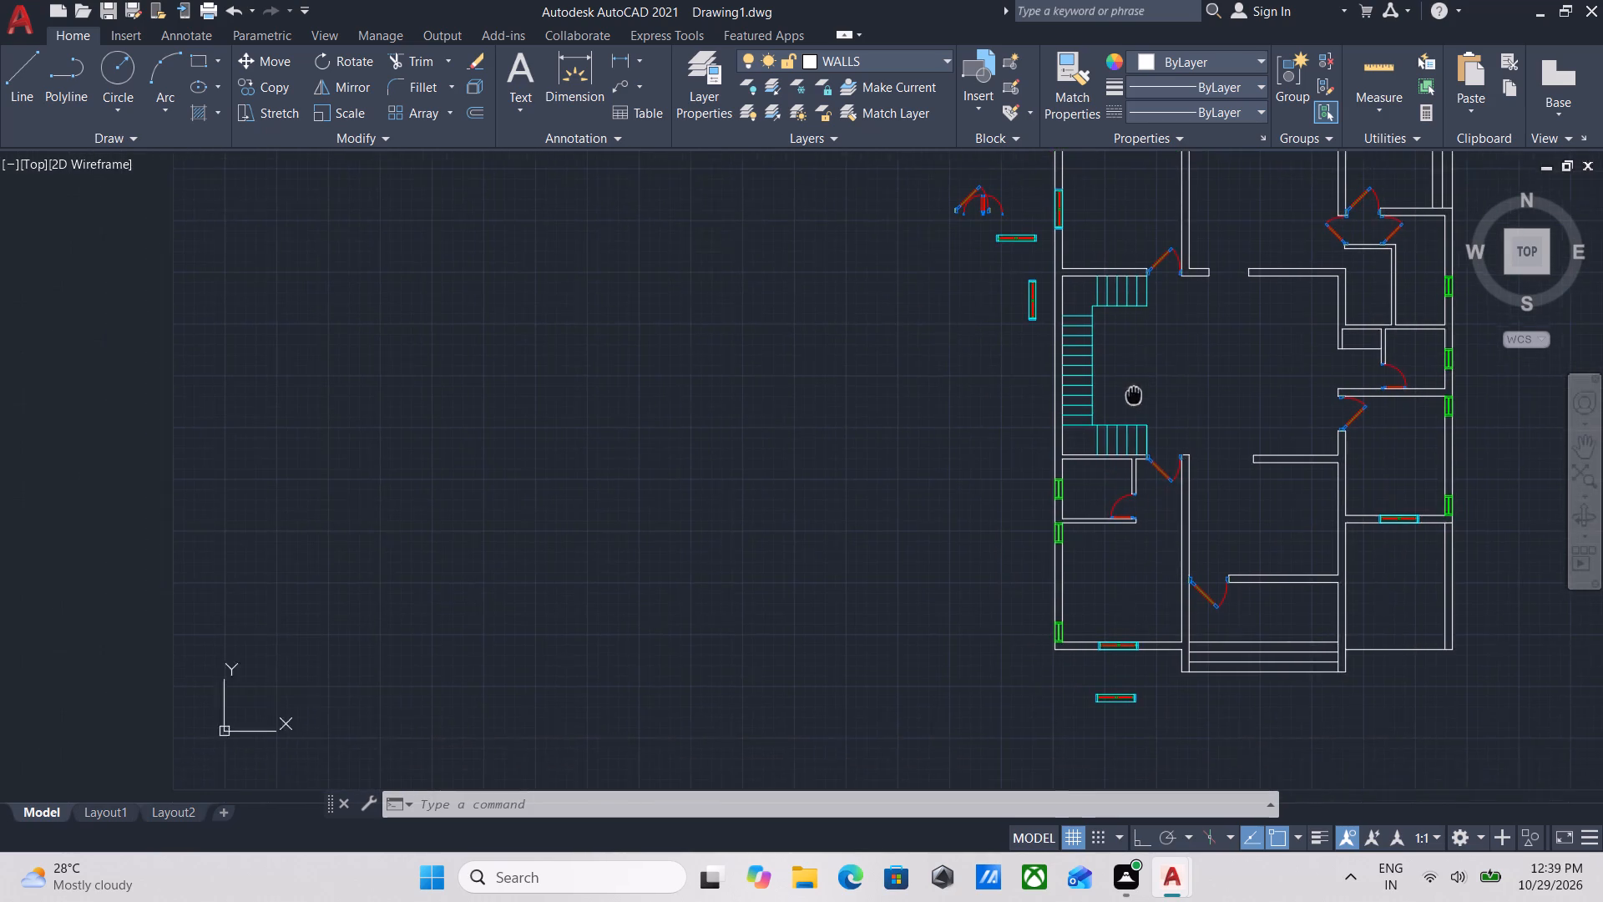
{"action": "scroll", "coordinate": [1124, 540], "scroll_direction": "up", "scroll_amount": 1}
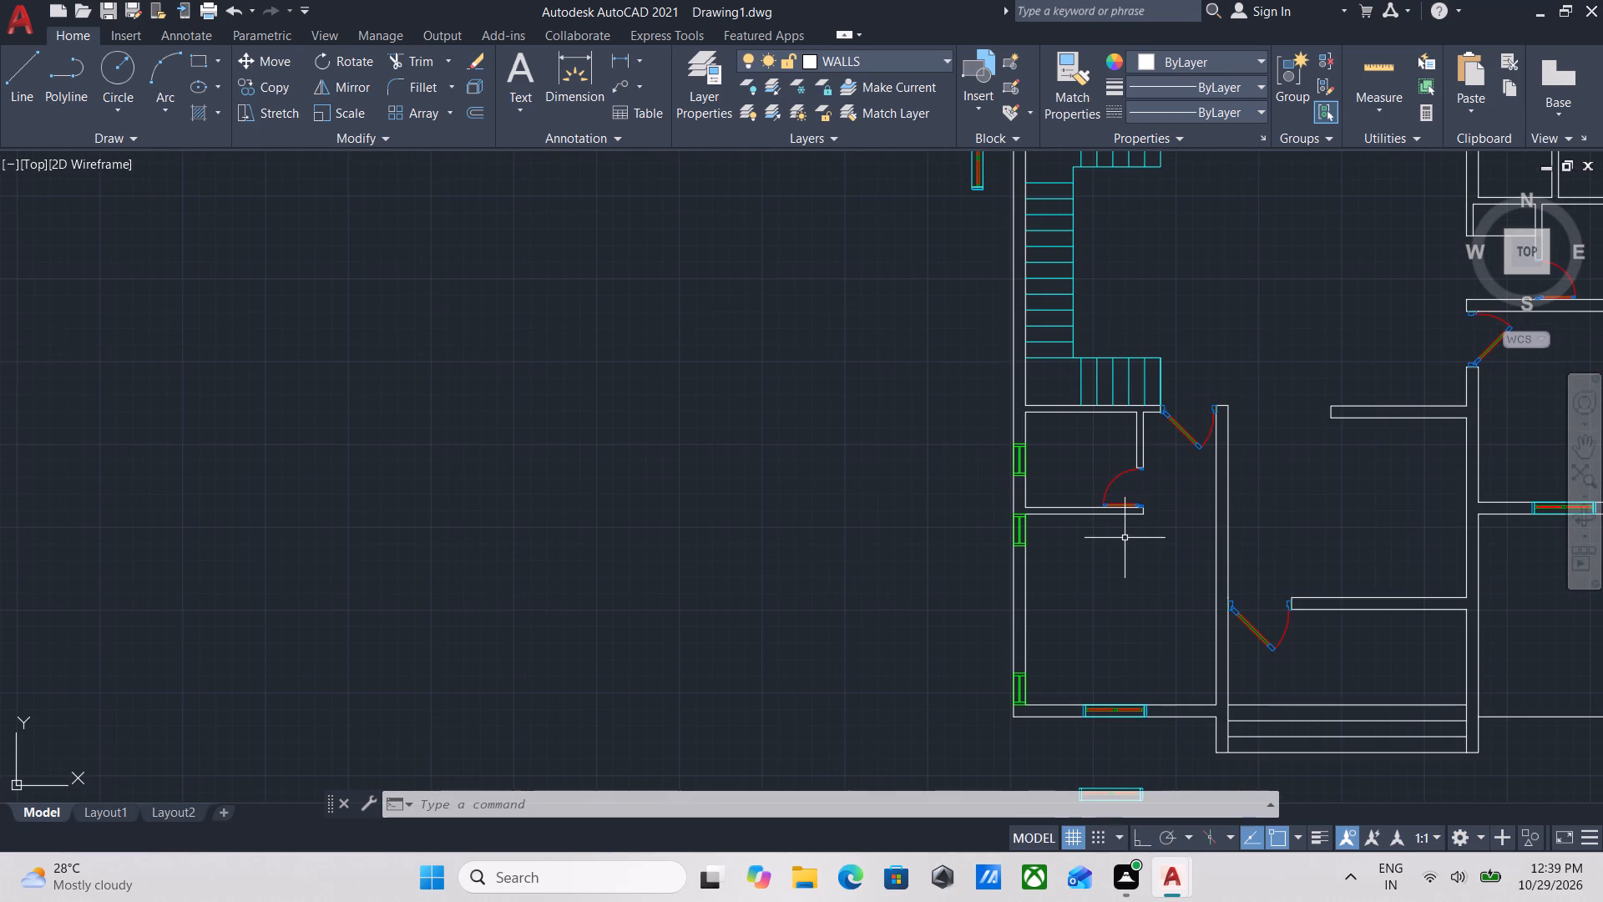
{"action": "scroll", "coordinate": [1114, 611], "scroll_direction": "up", "scroll_amount": 1}
{"action": "middle_click_drag", "start_coordinate": [1114, 611], "coordinate": [1174, 555]}
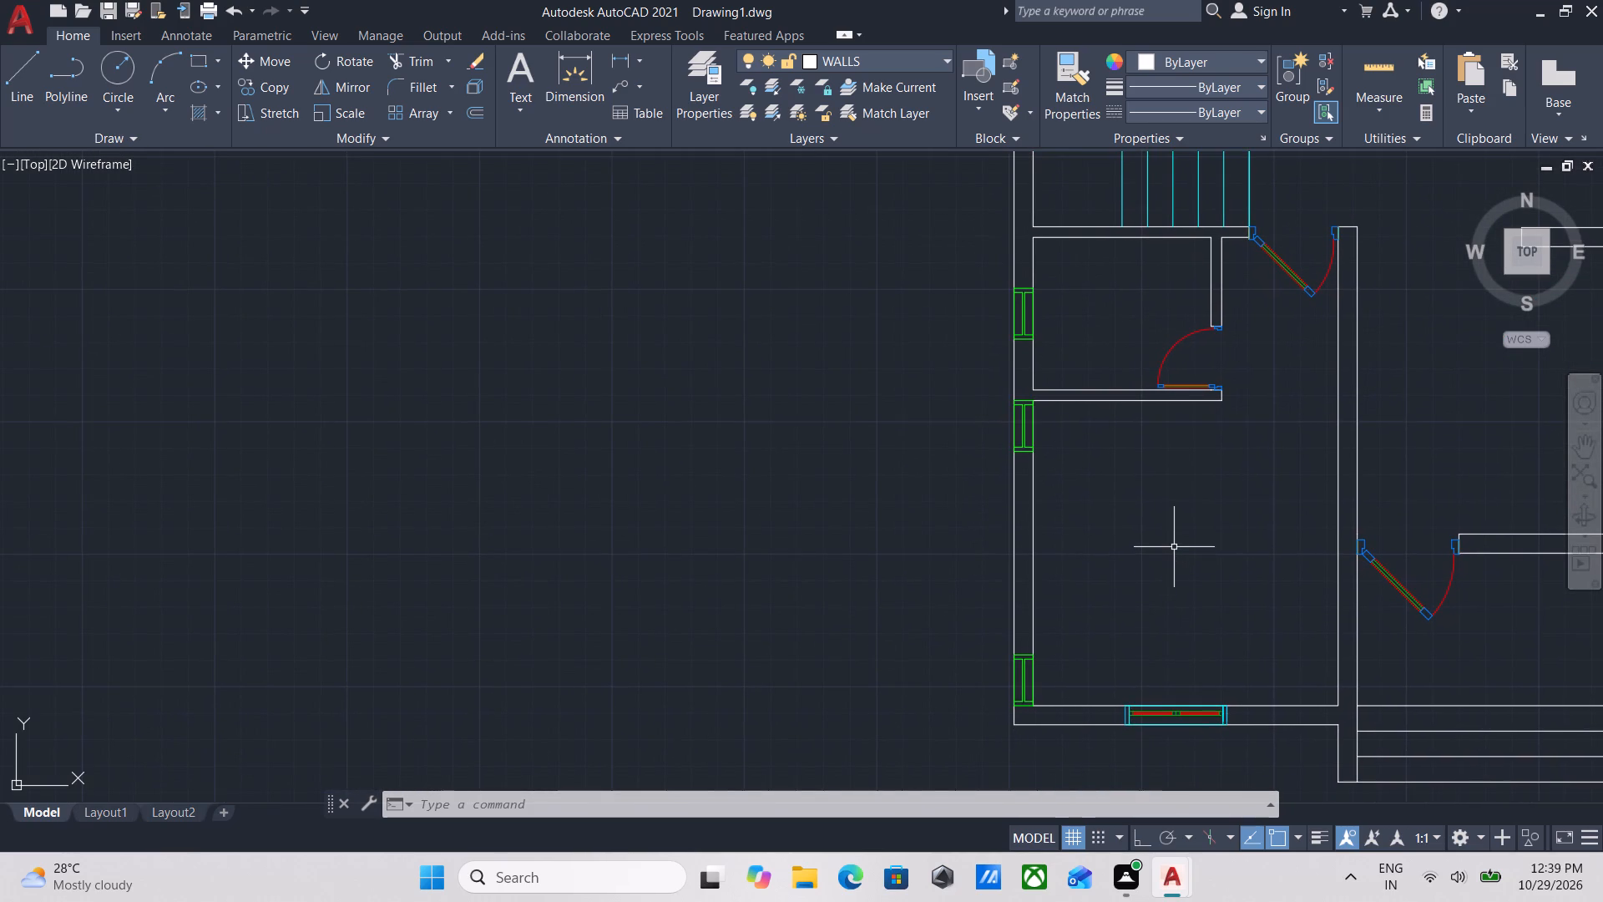
{"action": "middle_click_drag", "start_coordinate": [1174, 547], "coordinate": [1166, 620]}
{"action": "middle_click_drag", "start_coordinate": [1181, 569], "coordinate": [1203, 466]}
{"action": "scroll", "coordinate": [1204, 465], "scroll_direction": "down", "scroll_amount": 1}
{"action": "middle_click_drag", "start_coordinate": [1204, 465], "coordinate": [1072, 692]}
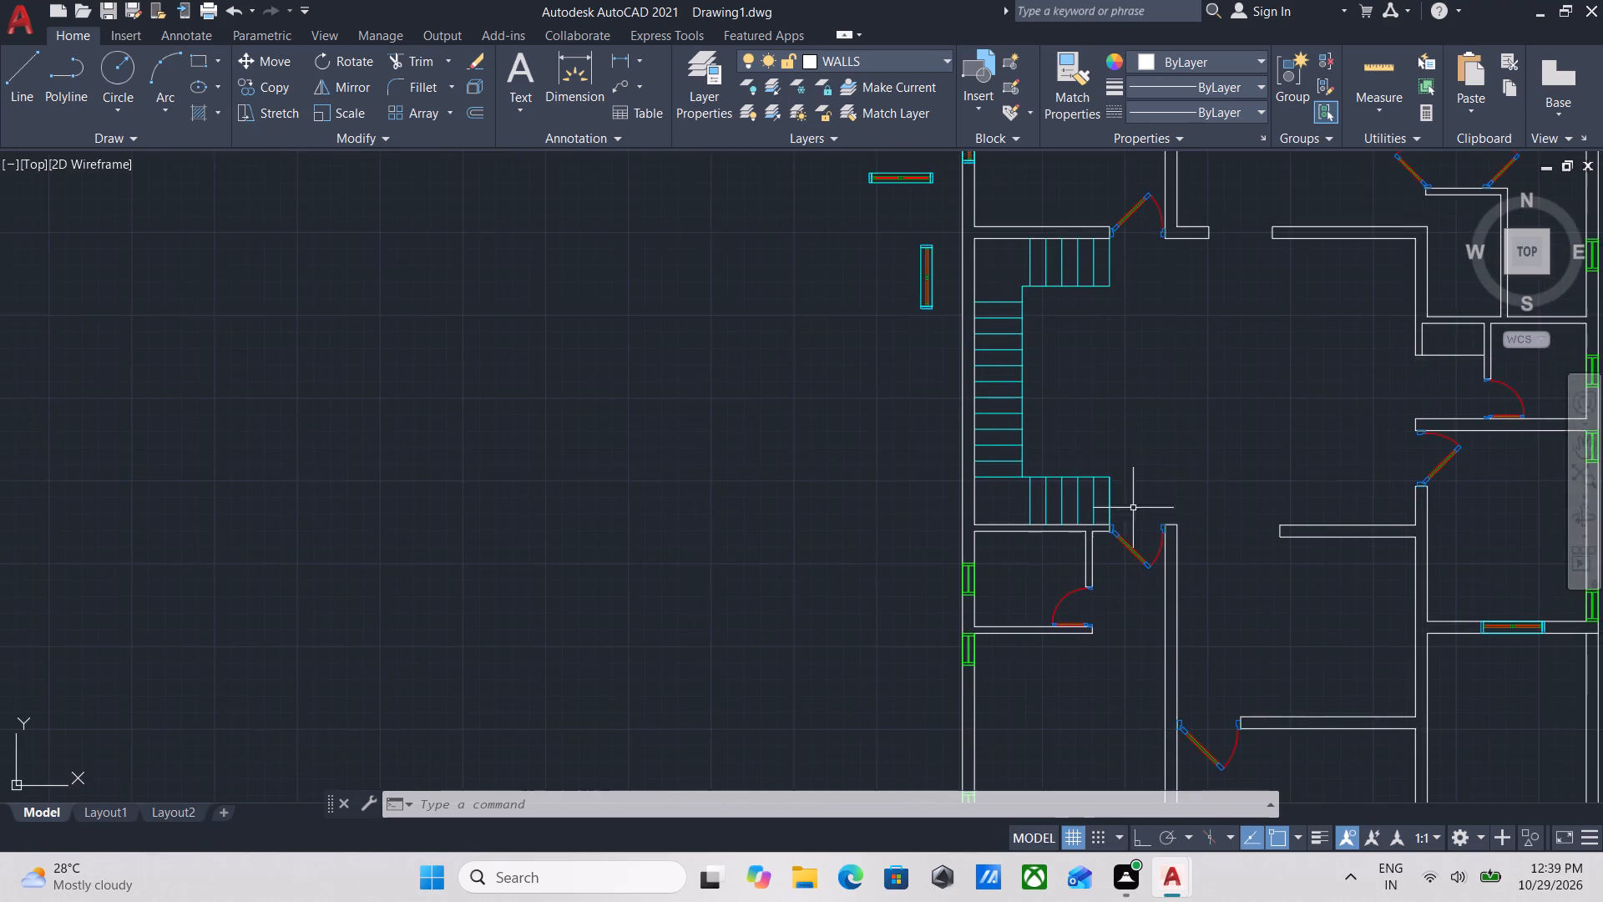
{"action": "scroll", "coordinate": [1159, 430], "scroll_direction": "down", "scroll_amount": 1}
{"action": "middle_click_drag", "start_coordinate": [1159, 430], "coordinate": [1134, 638]}
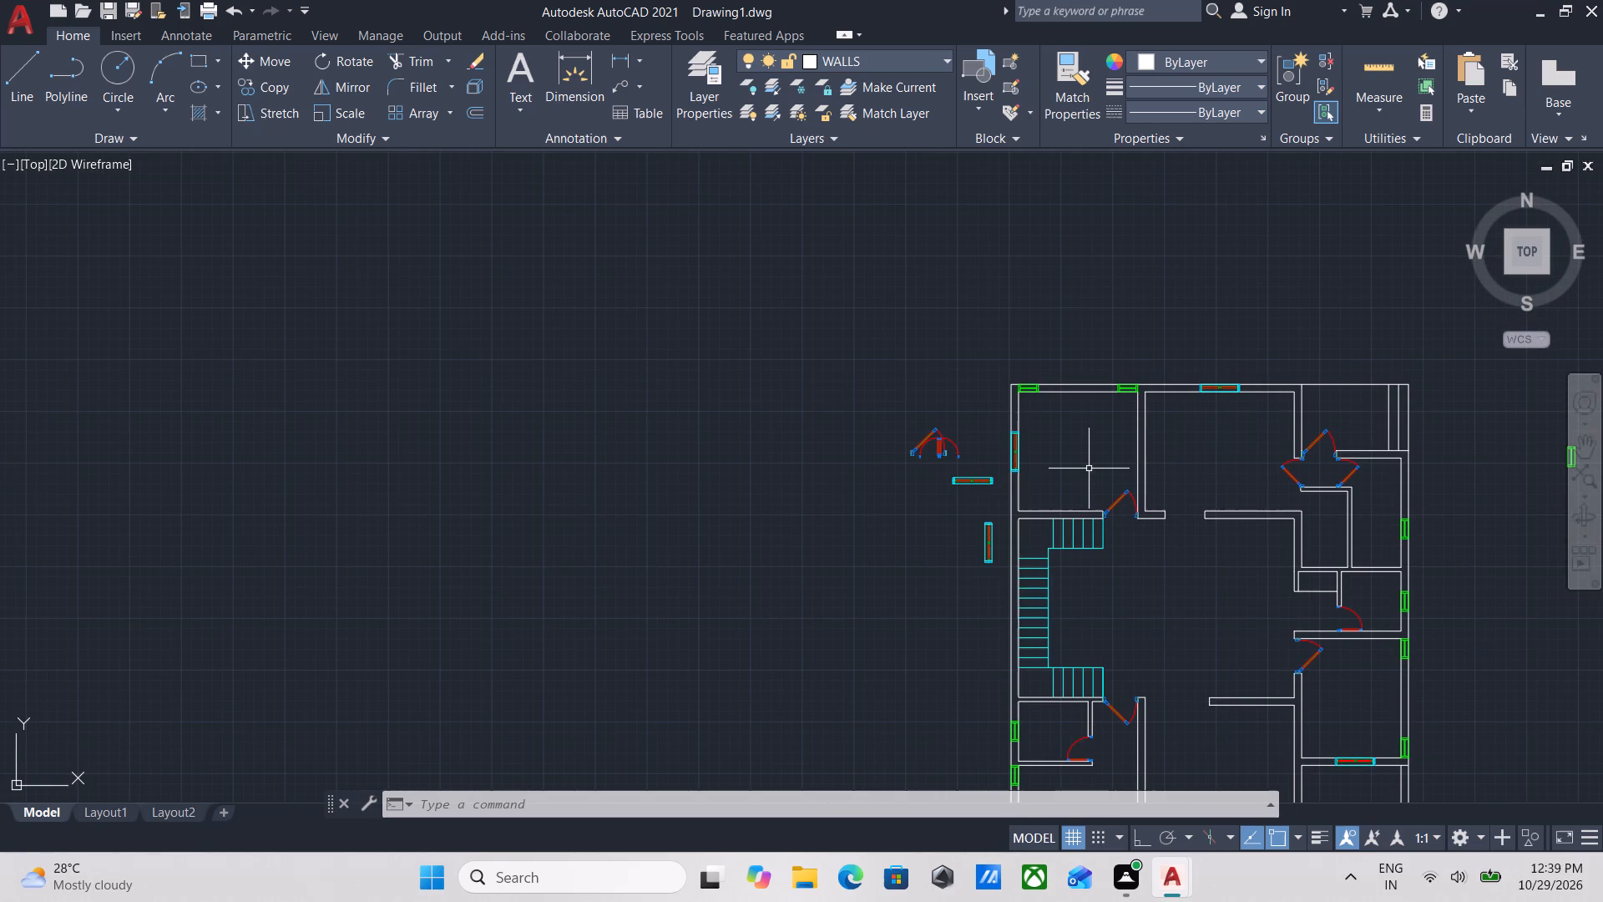
Measure the wall lengths and room dimensions along the first plan's north side with MEASUREGEOM.
{"action": "type", "text": "MEA"}
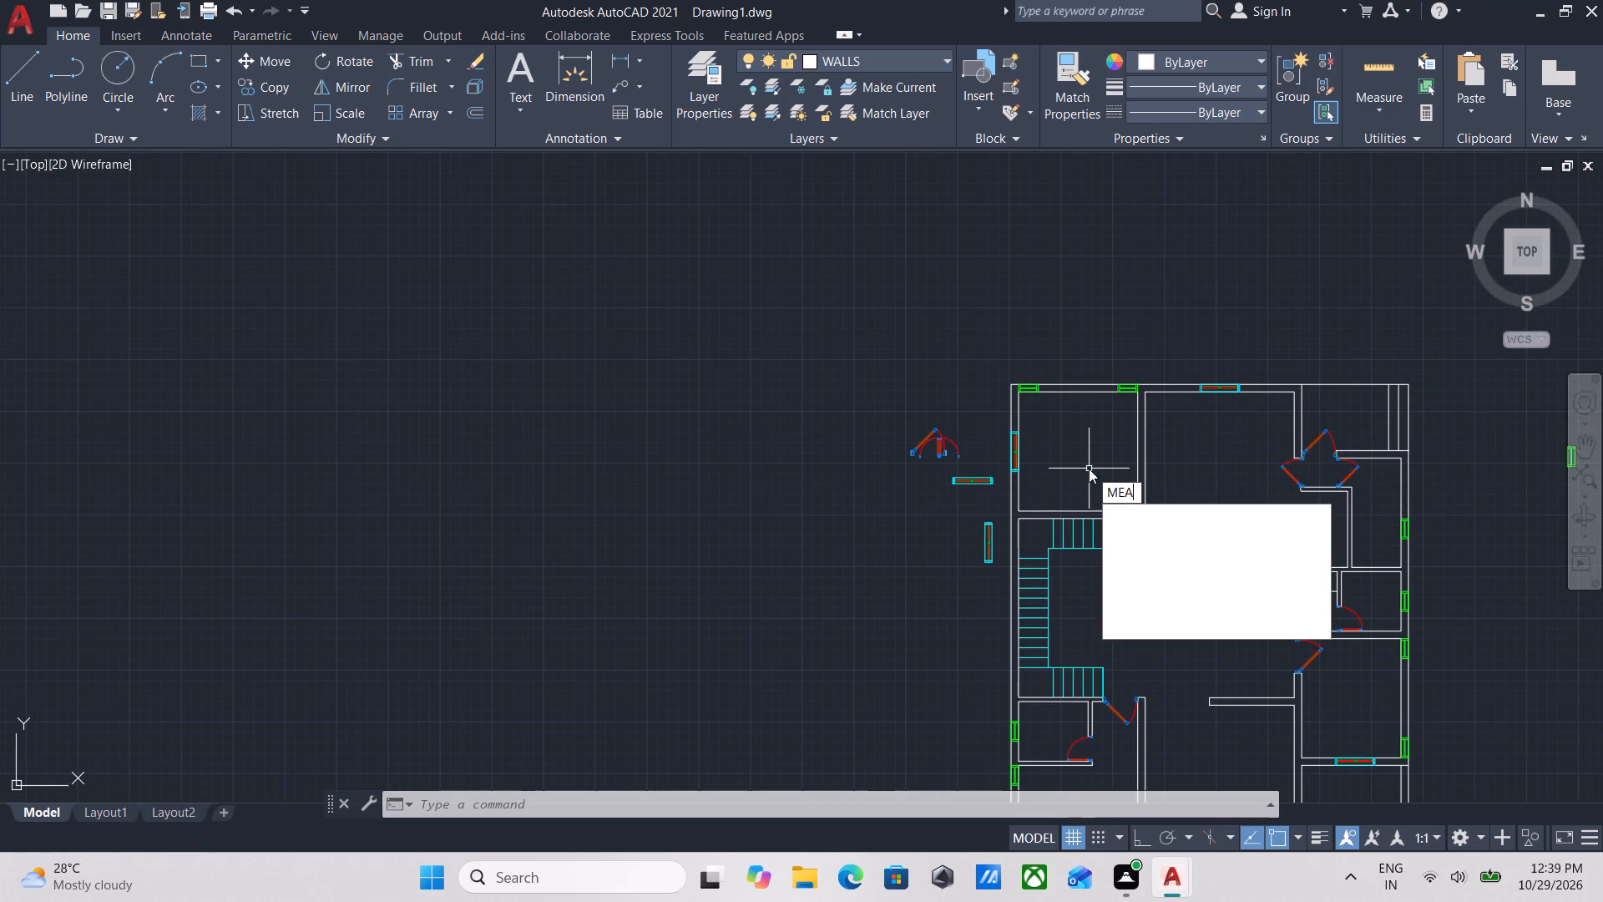
{"action": "key", "text": "Return"}
{"action": "scroll", "coordinate": [1078, 454], "scroll_direction": "up", "scroll_amount": 2}
{"action": "middle_click_drag", "start_coordinate": [1355, 451], "coordinate": [994, 450]}
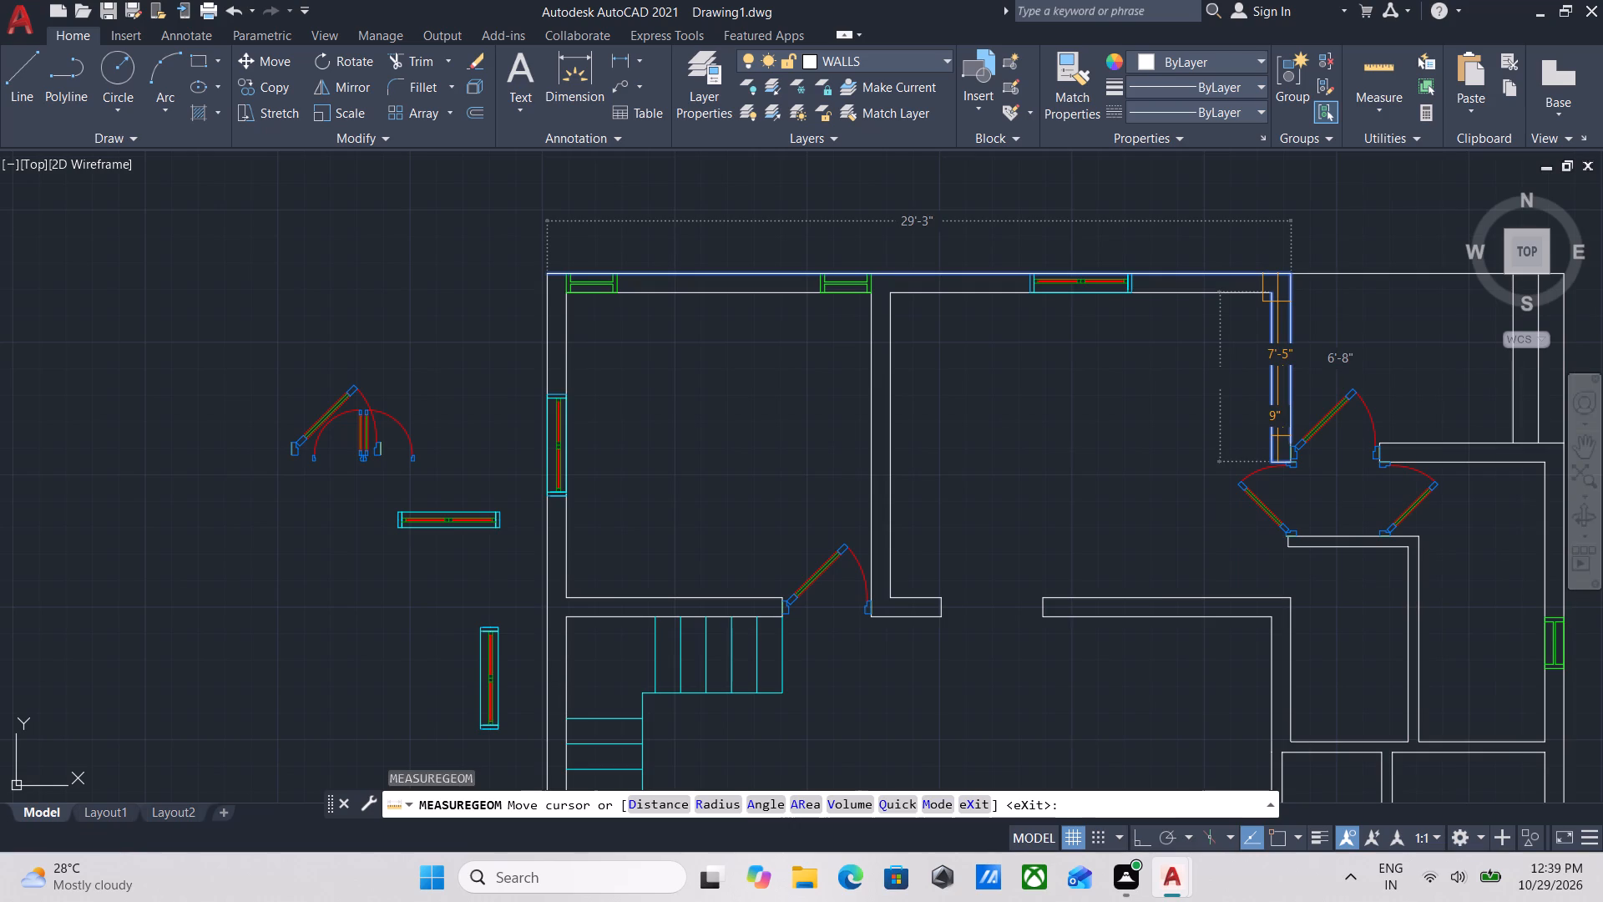
{"action": "scroll", "coordinate": [1176, 479], "scroll_direction": "down", "scroll_amount": 1}
{"action": "middle_click_drag", "start_coordinate": [1176, 479], "coordinate": [1128, 460]}
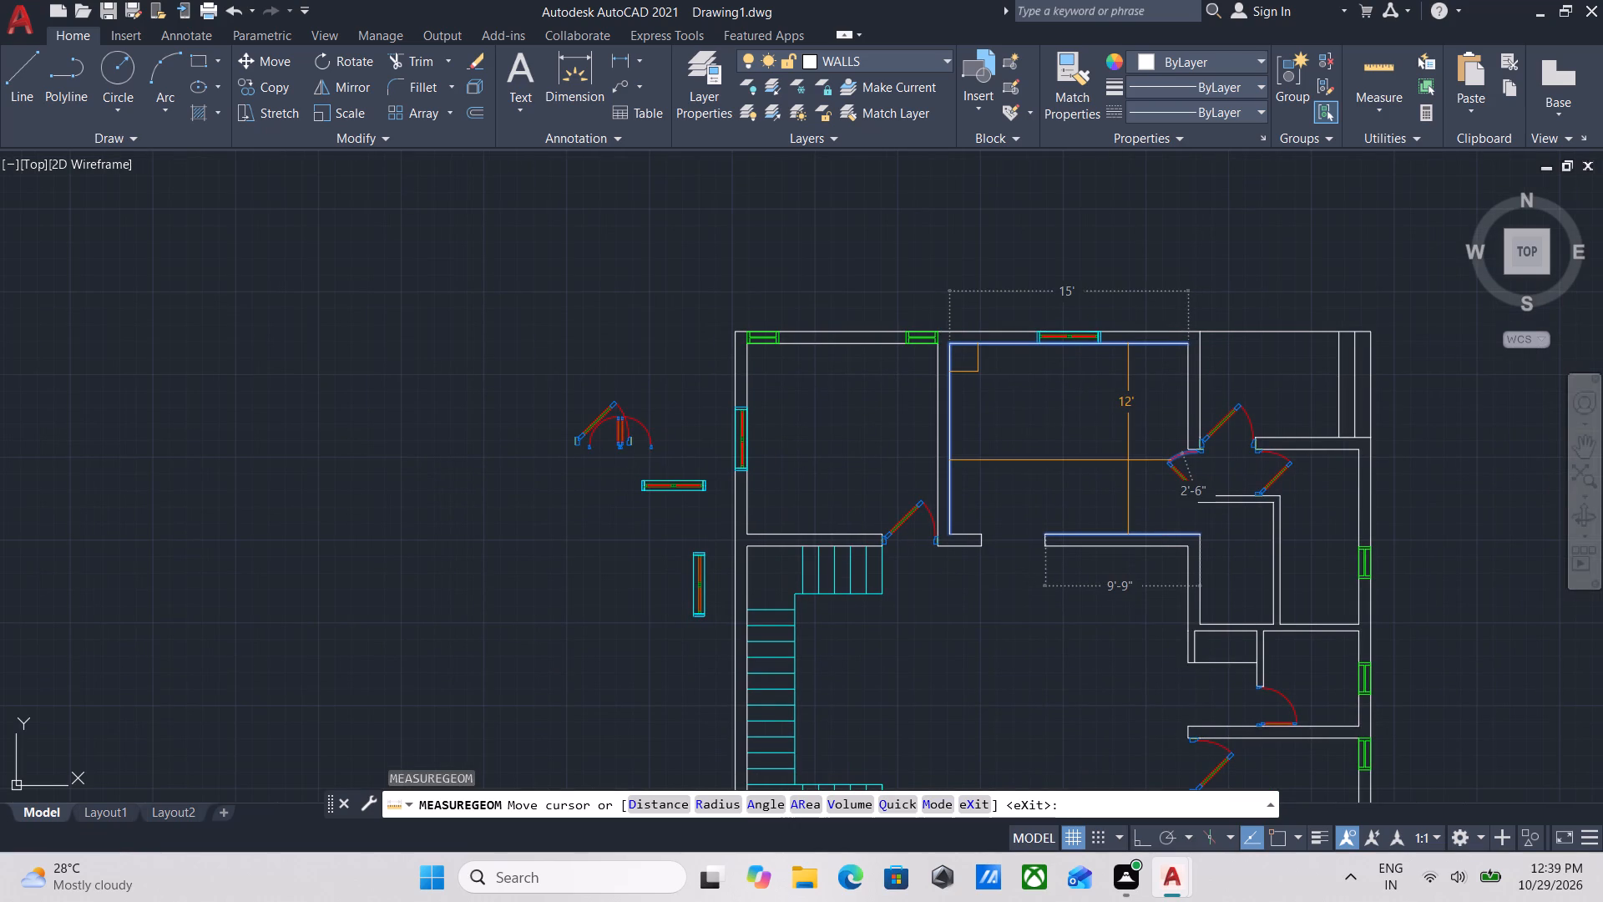
{"action": "key", "text": "Escape"}
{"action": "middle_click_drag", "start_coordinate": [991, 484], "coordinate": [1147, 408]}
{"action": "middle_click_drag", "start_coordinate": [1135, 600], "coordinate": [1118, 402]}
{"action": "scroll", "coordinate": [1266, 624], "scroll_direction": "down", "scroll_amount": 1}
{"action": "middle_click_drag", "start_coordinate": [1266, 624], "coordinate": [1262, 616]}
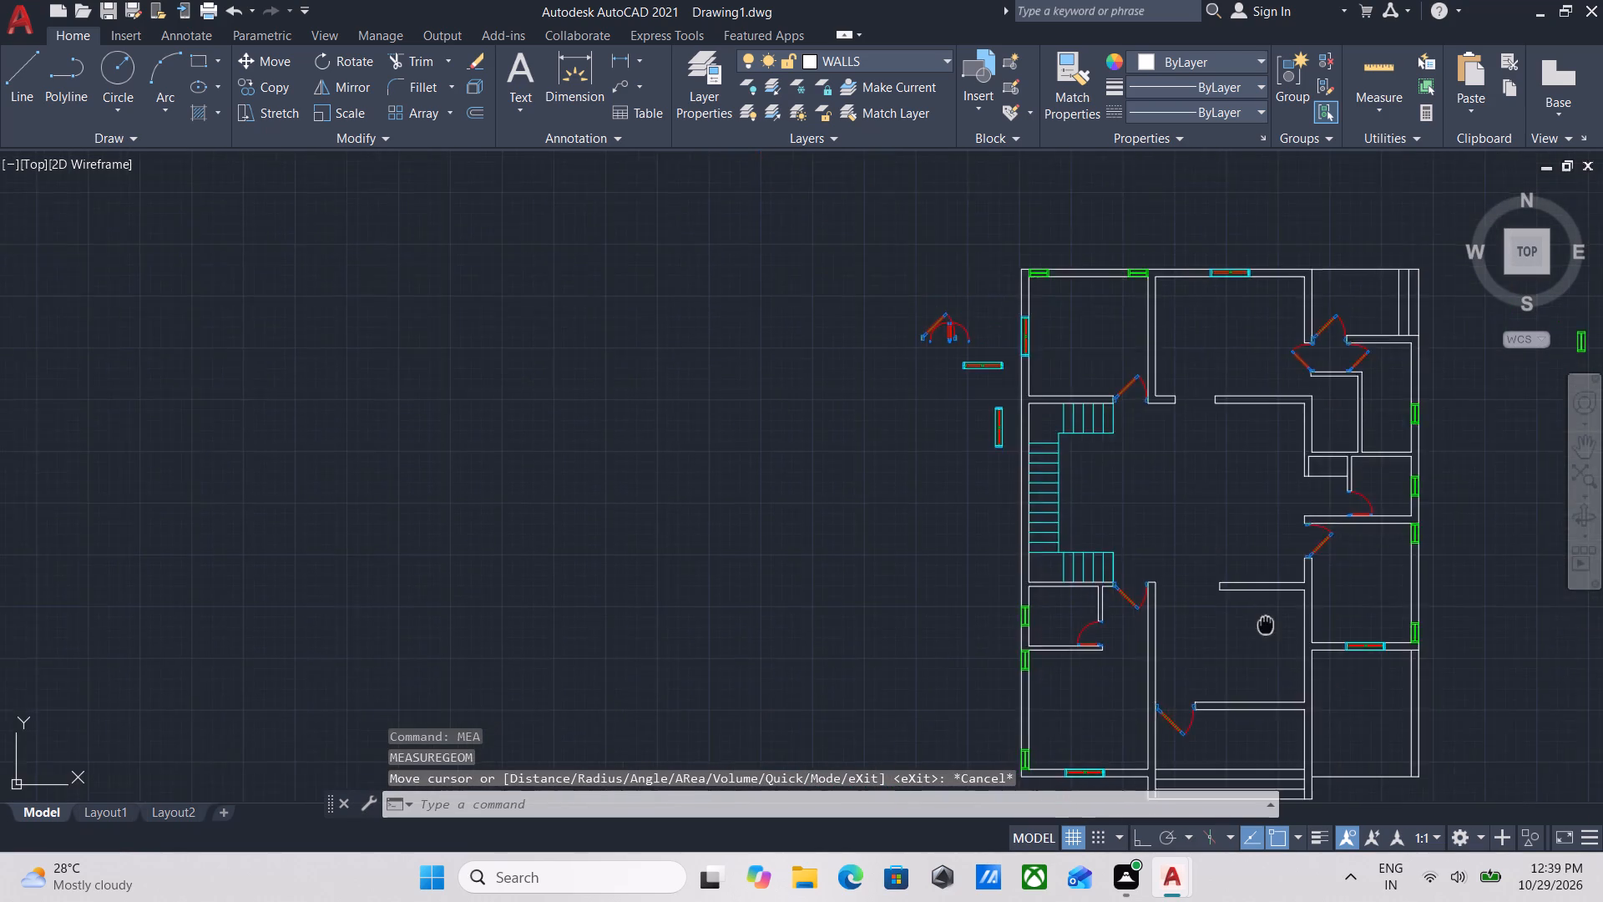
Erase the loose spare door and window blocks lying just west of the first plan's northwest room.
{"action": "middle_click_drag", "start_coordinate": [1262, 616], "coordinate": [1146, 469]}
{"action": "middle_click_drag", "start_coordinate": [1054, 489], "coordinate": [1052, 551]}
{"action": "middle_click_drag", "start_coordinate": [1025, 461], "coordinate": [1019, 576]}
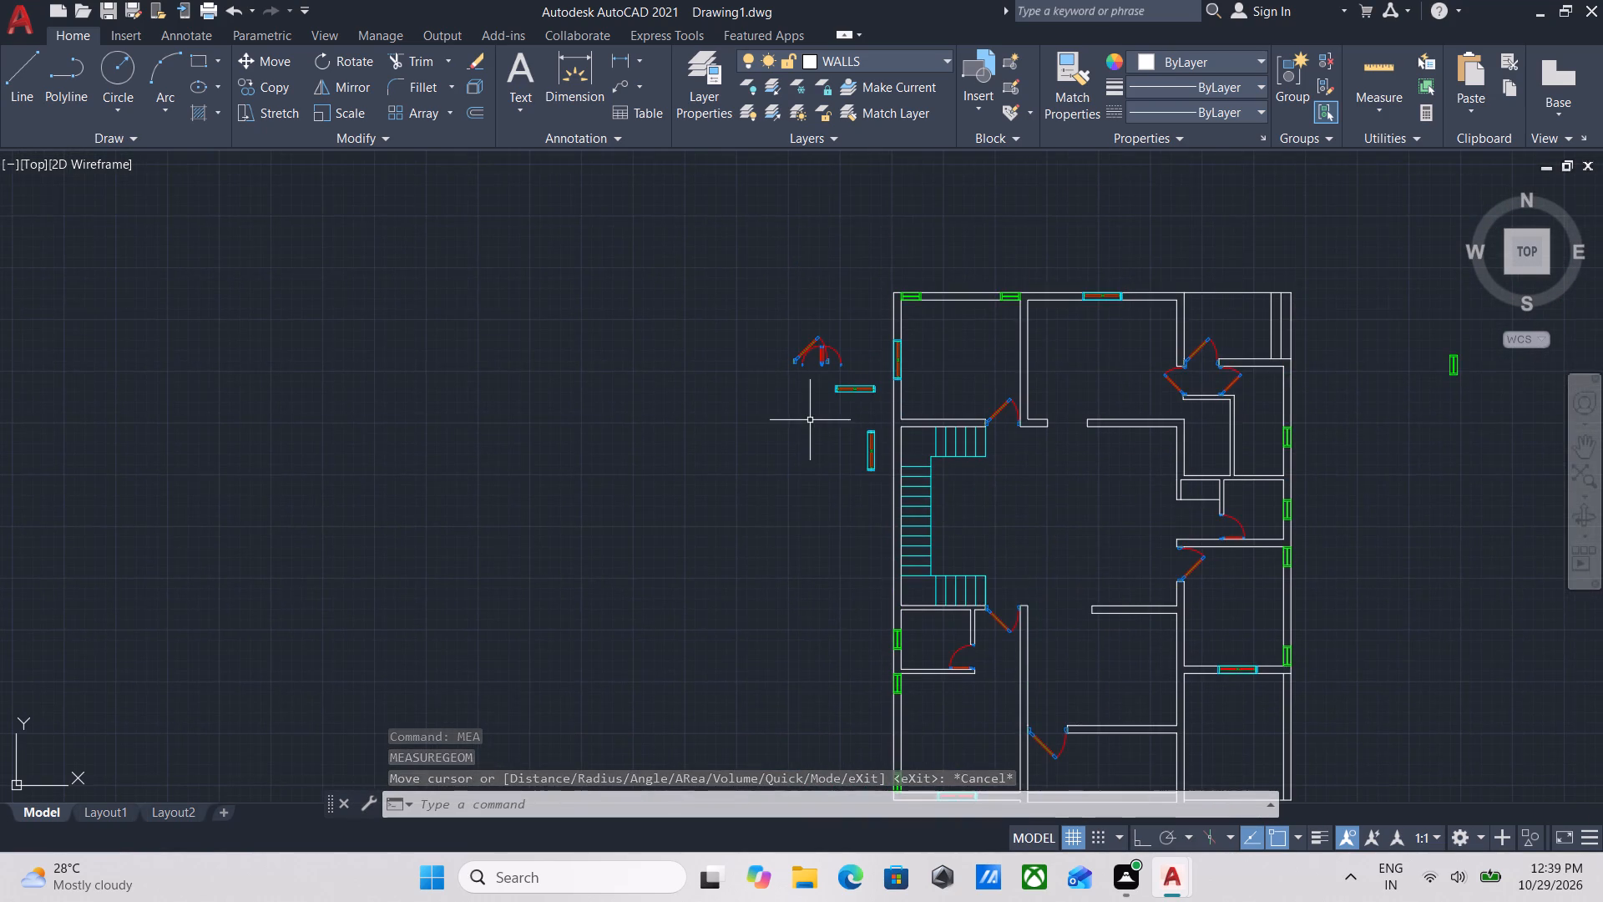
{"action": "scroll", "coordinate": [809, 419], "scroll_direction": "up", "scroll_amount": 1}
{"action": "left_click", "coordinate": [919, 514]}
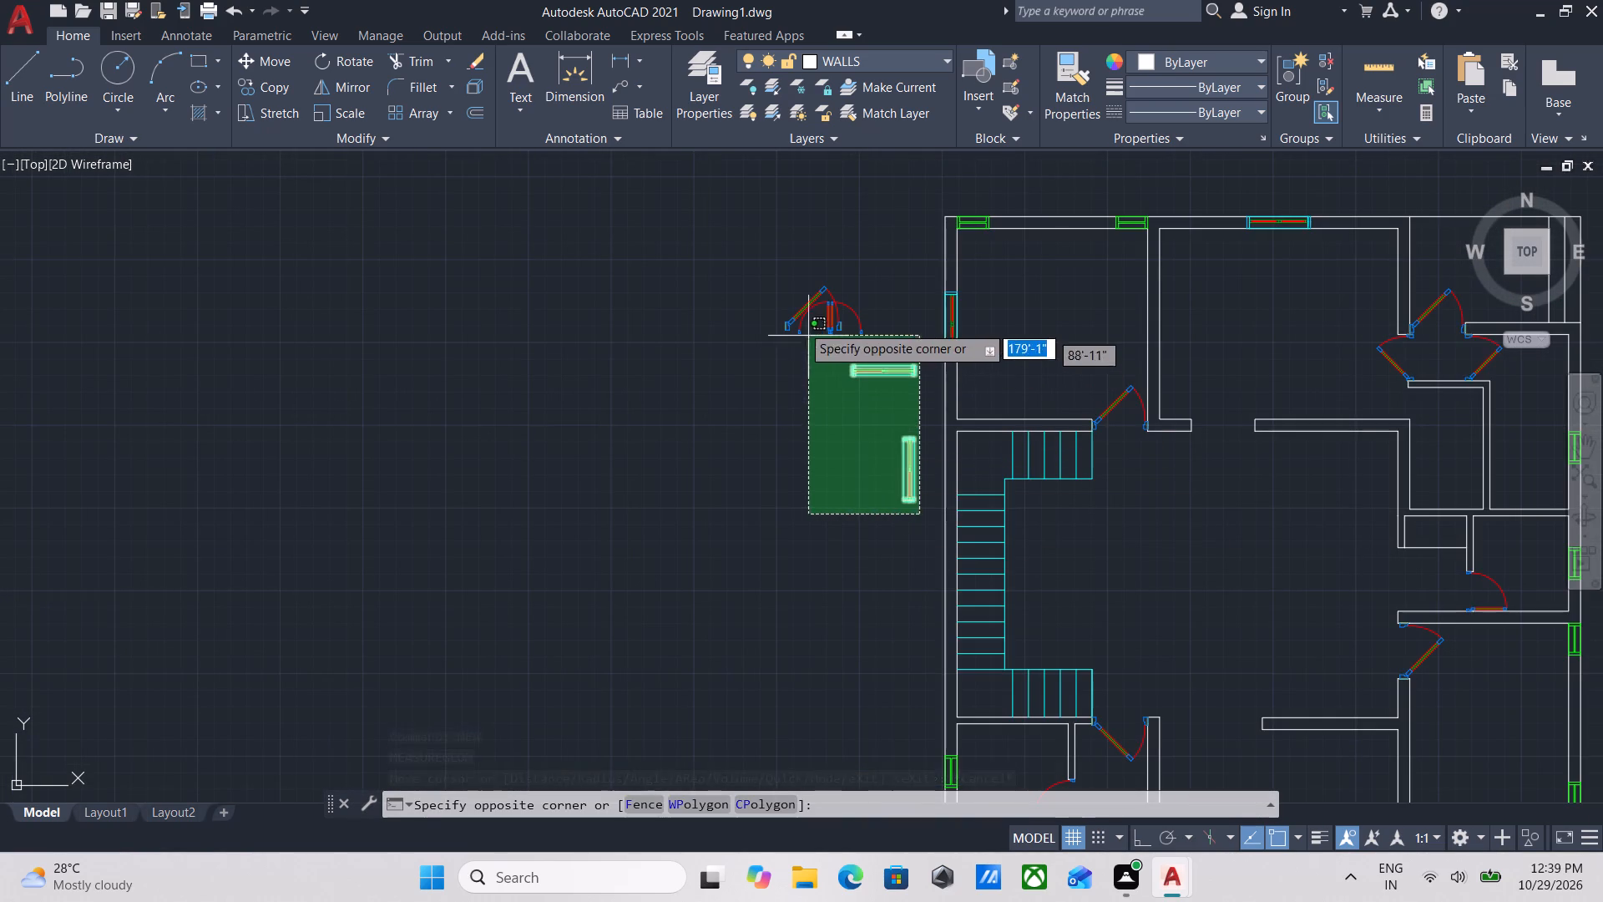
{"action": "left_click", "coordinate": [762, 274]}
{"action": "right_click", "coordinate": [762, 274]}
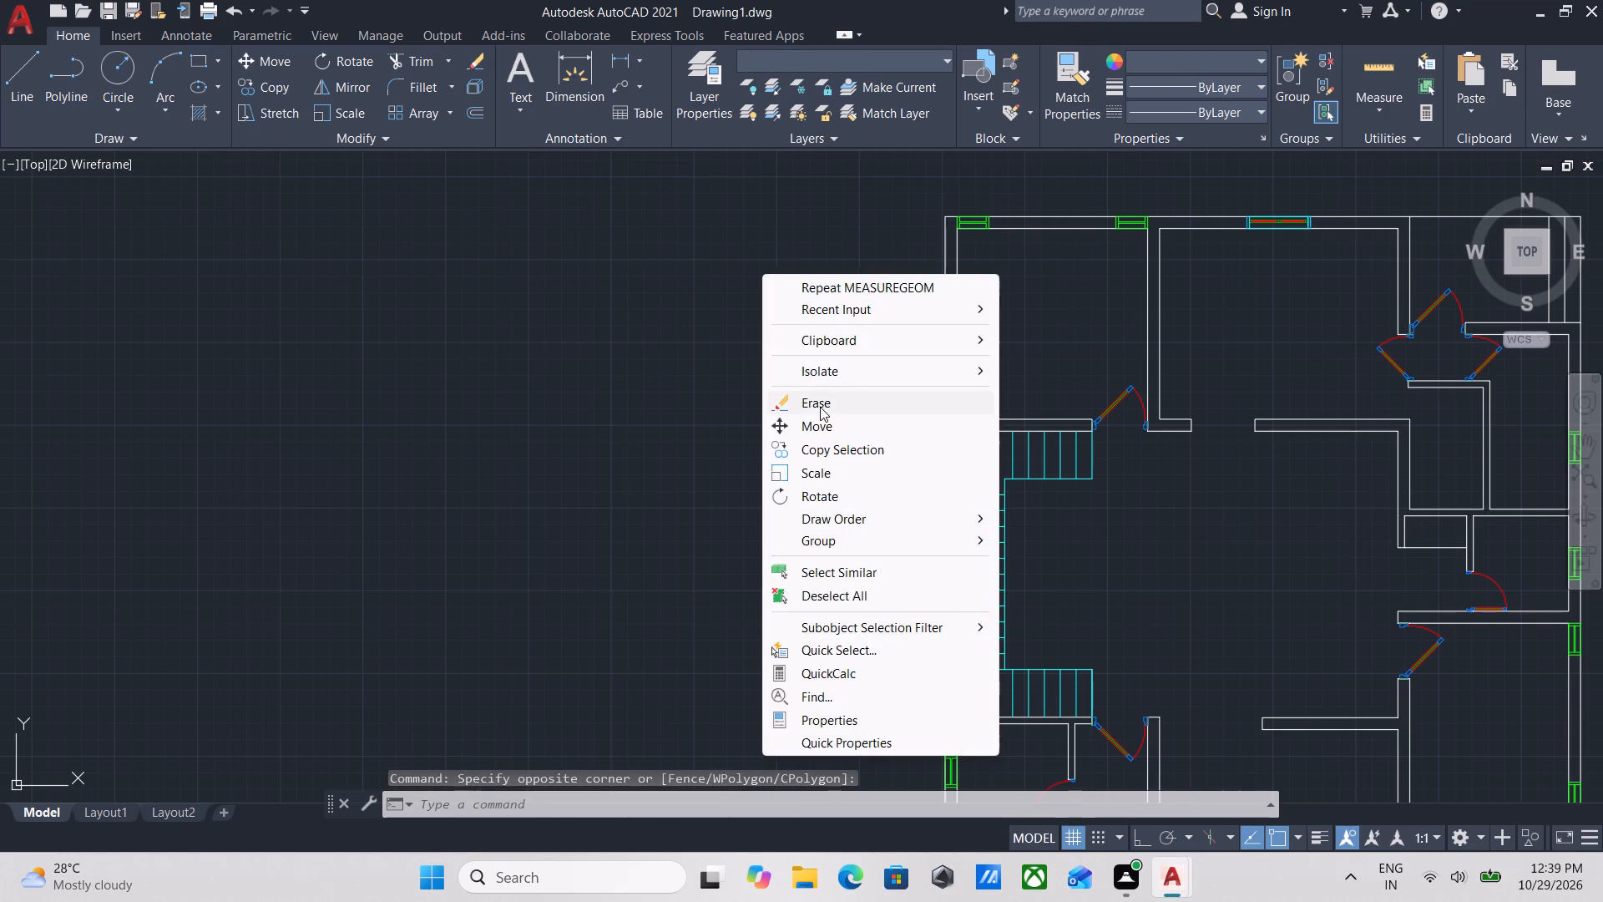
{"action": "left_click", "coordinate": [820, 407]}
Hatch the first plan's northwest corner wall and the north wall between its two small windows with ANSI31 in colour 147,39,143.
{"action": "scroll", "coordinate": [872, 383], "scroll_direction": "down", "scroll_amount": 1}
{"action": "middle_click_drag", "start_coordinate": [873, 383], "coordinate": [772, 358]}
{"action": "scroll", "coordinate": [888, 319], "scroll_direction": "up", "scroll_amount": 2}
{"action": "middle_click_drag", "start_coordinate": [889, 321], "coordinate": [998, 418]}
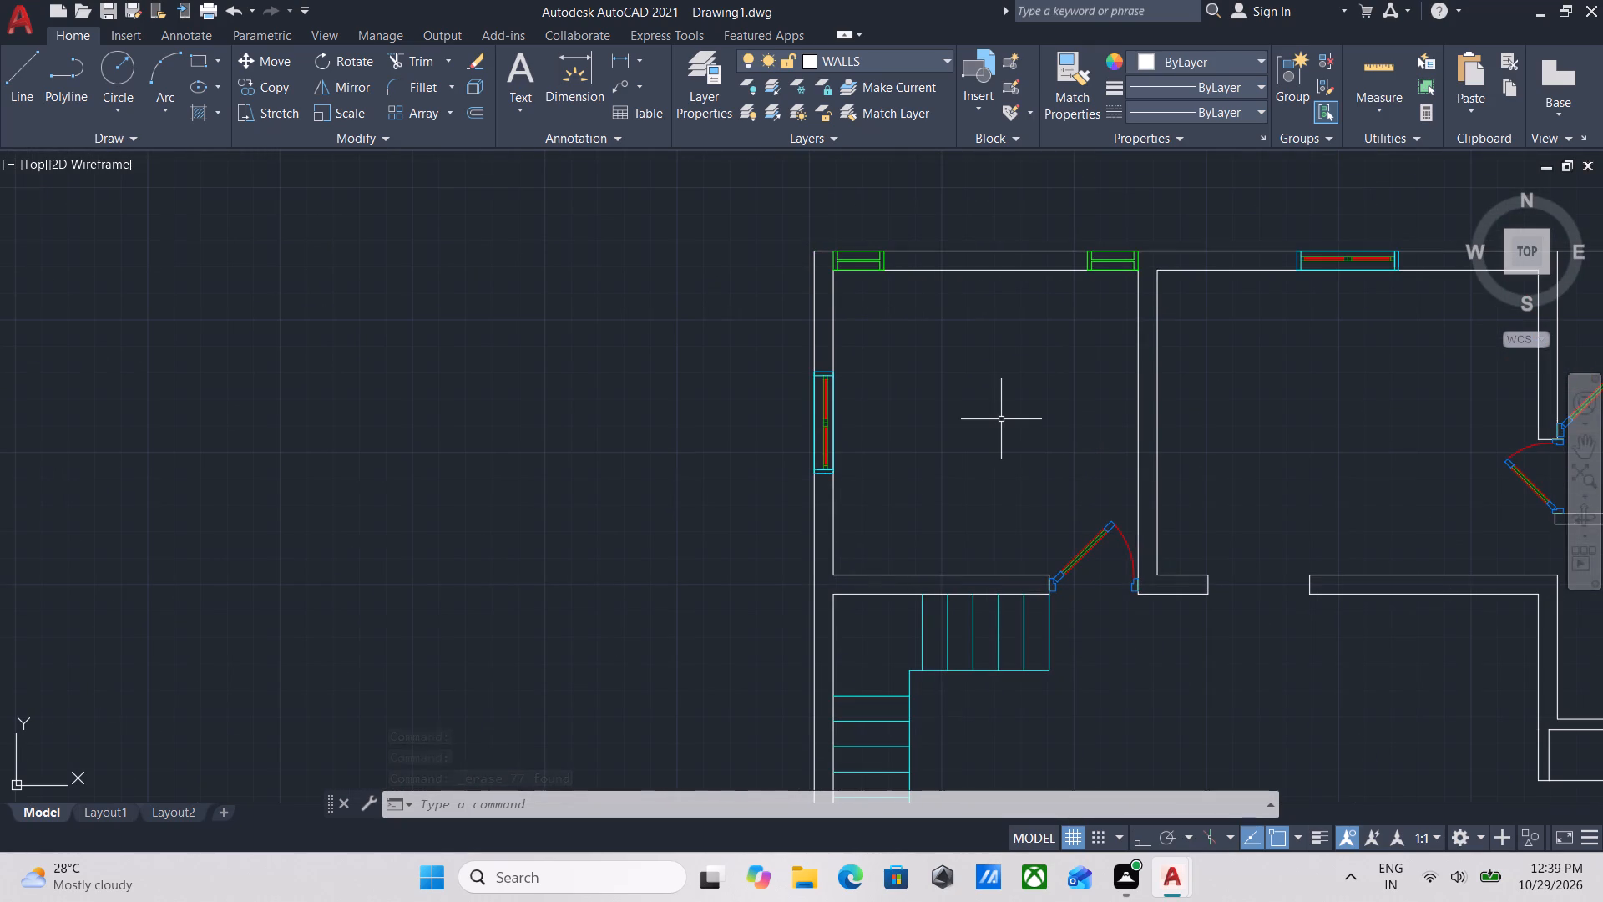
{"action": "key", "text": "h"}
{"action": "key", "text": "Return"}
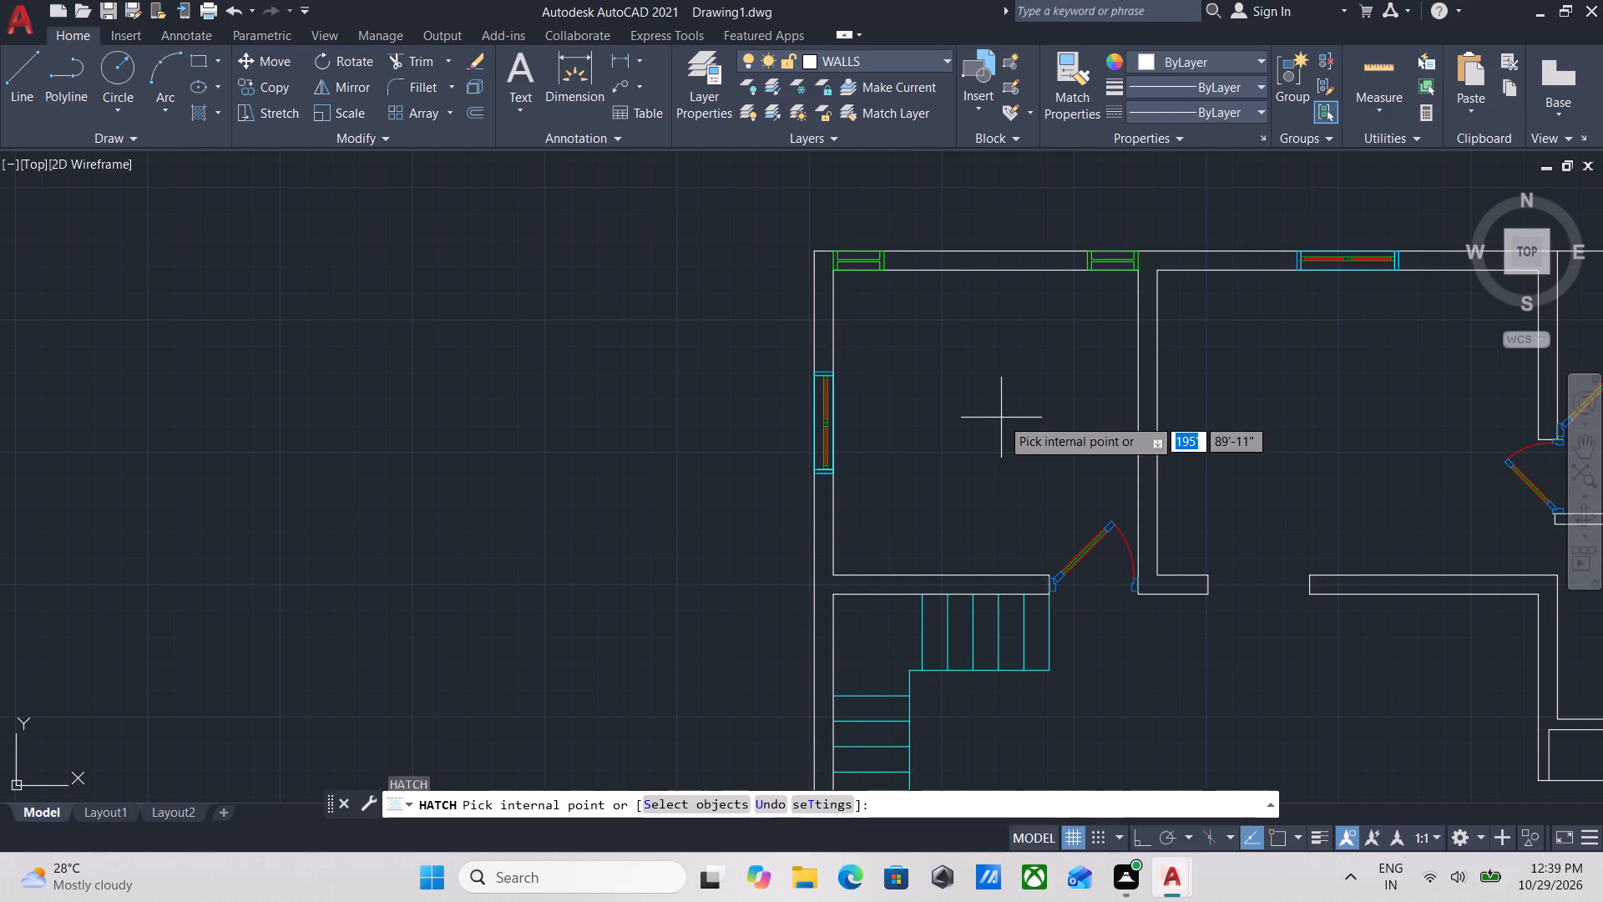
{"action": "scroll", "coordinate": [1001, 417], "scroll_direction": "down", "scroll_amount": 1}
{"action": "middle_click_drag", "start_coordinate": [1001, 413], "coordinate": [1054, 339]}
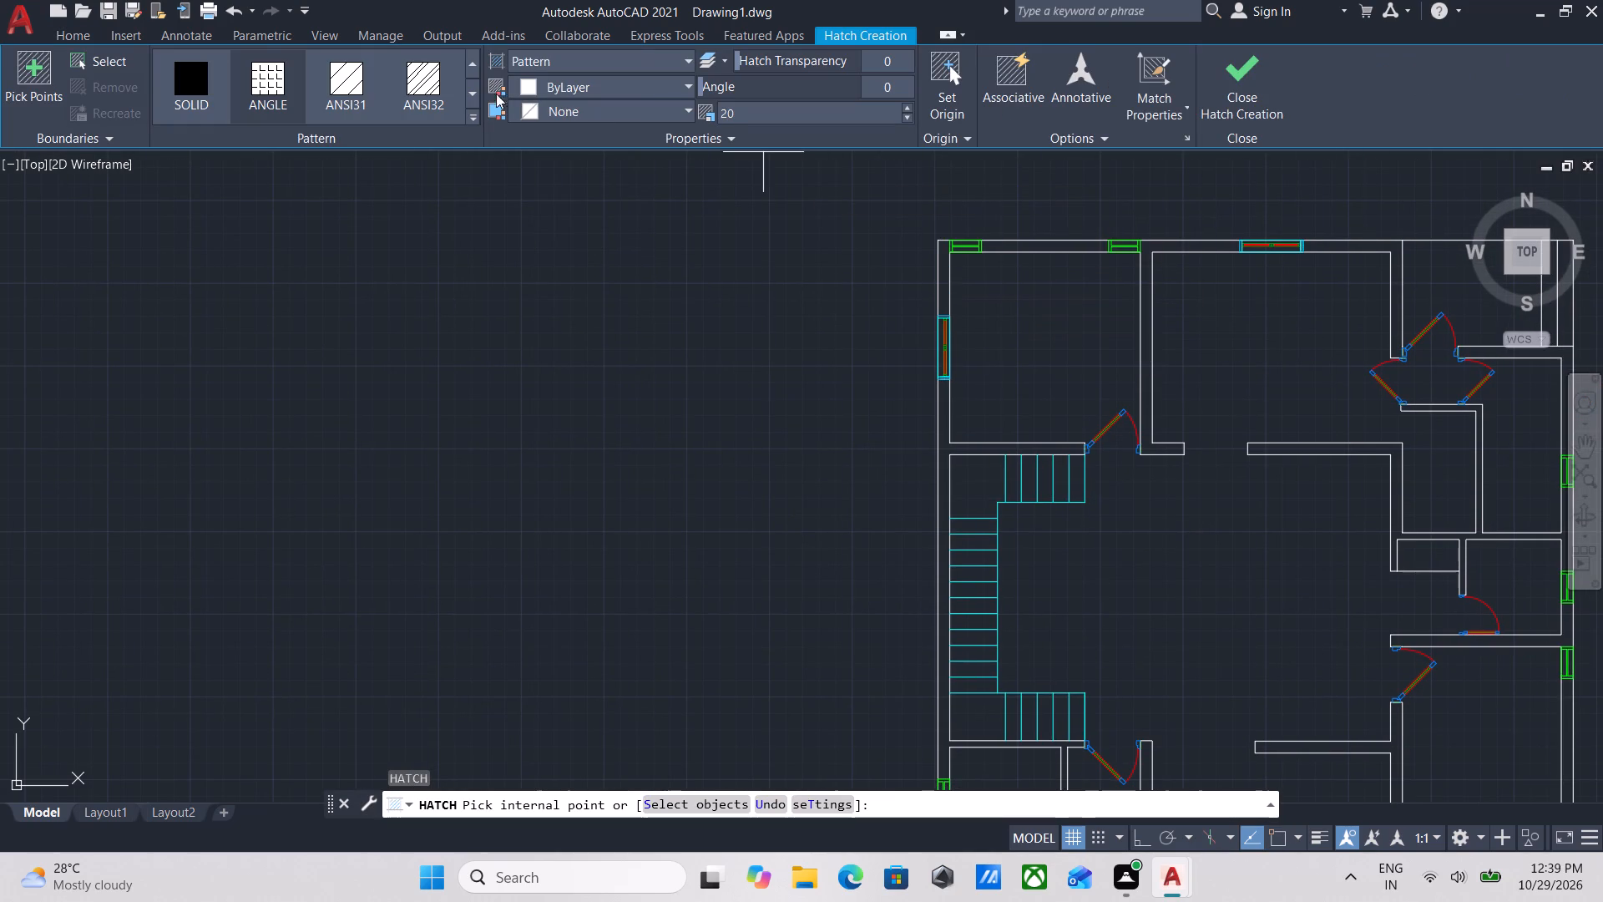
{"action": "left_click", "coordinate": [353, 87]}
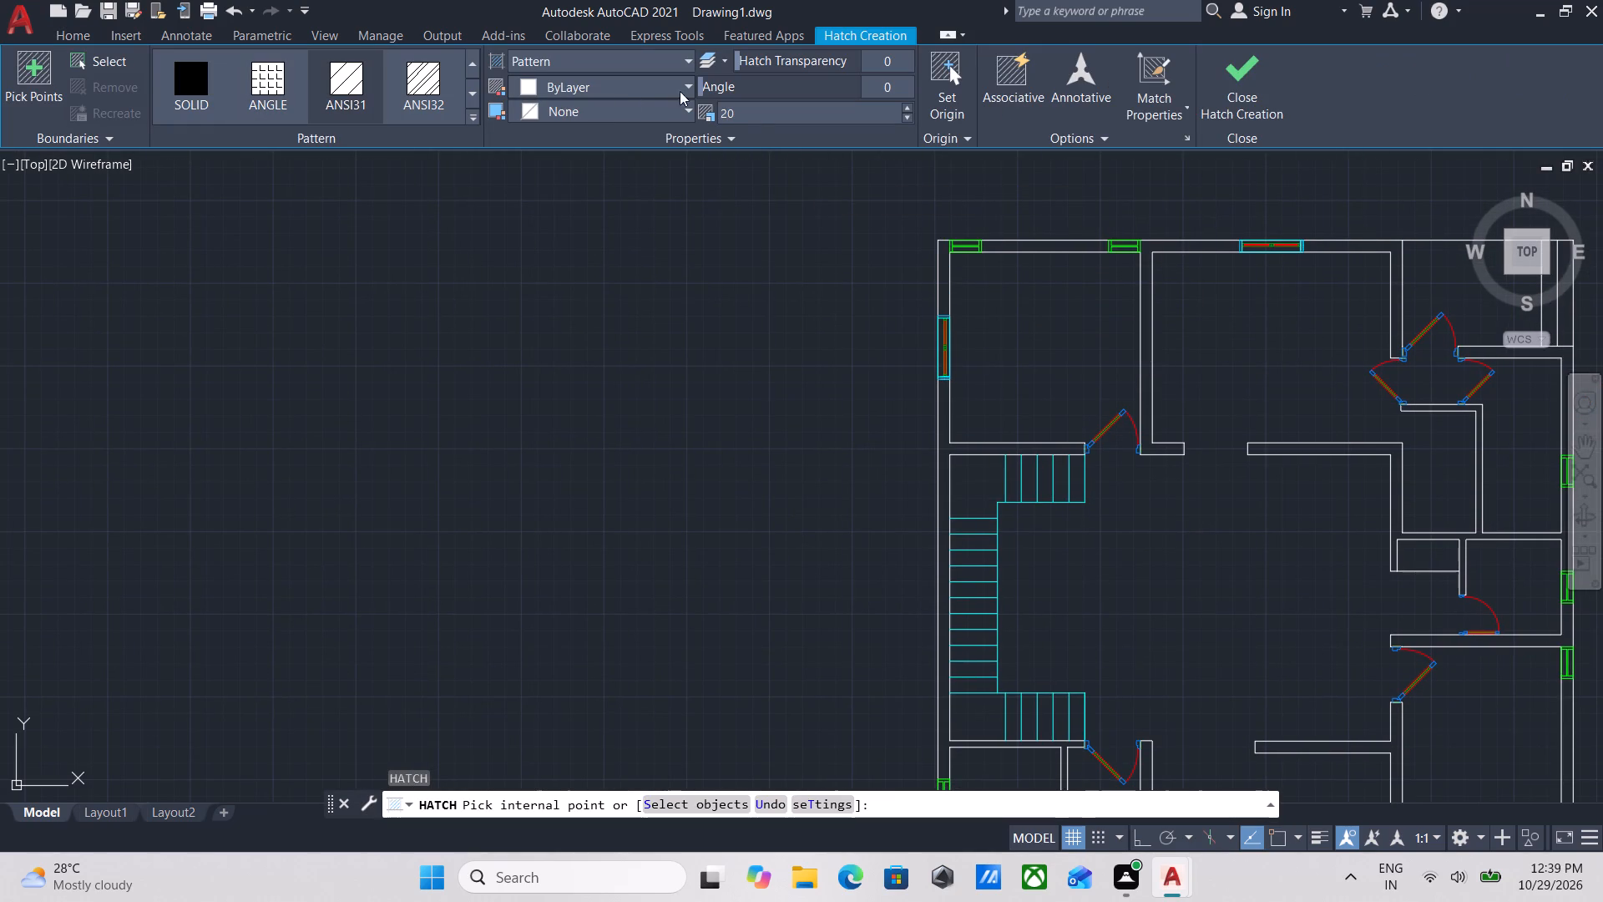
{"action": "left_click", "coordinate": [528, 82]}
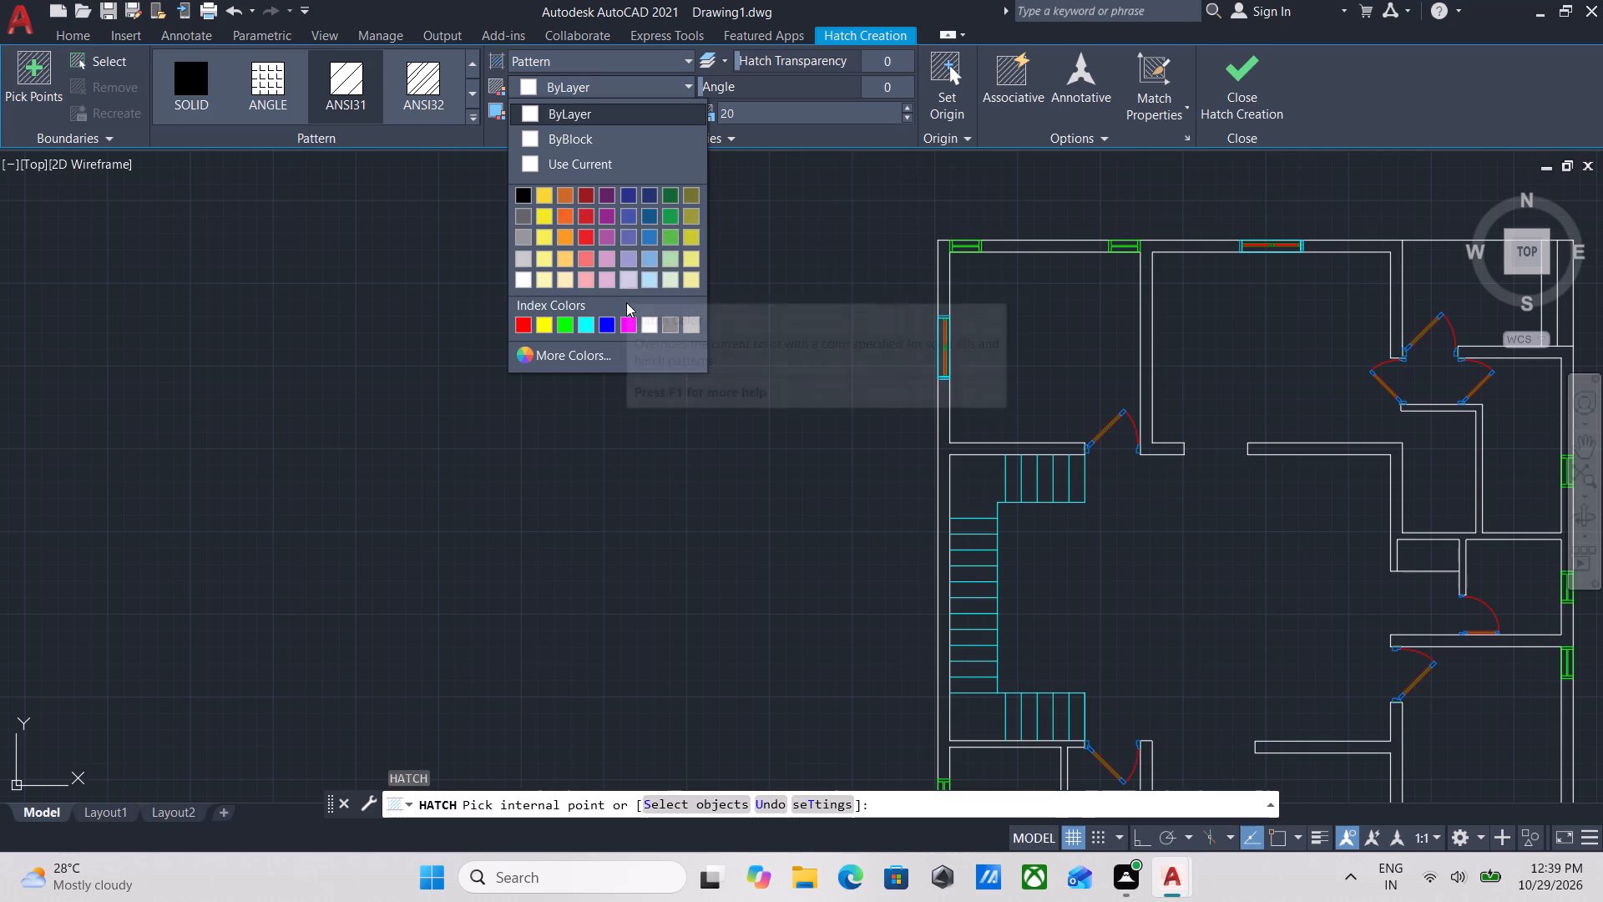
{"action": "left_click", "coordinate": [605, 211]}
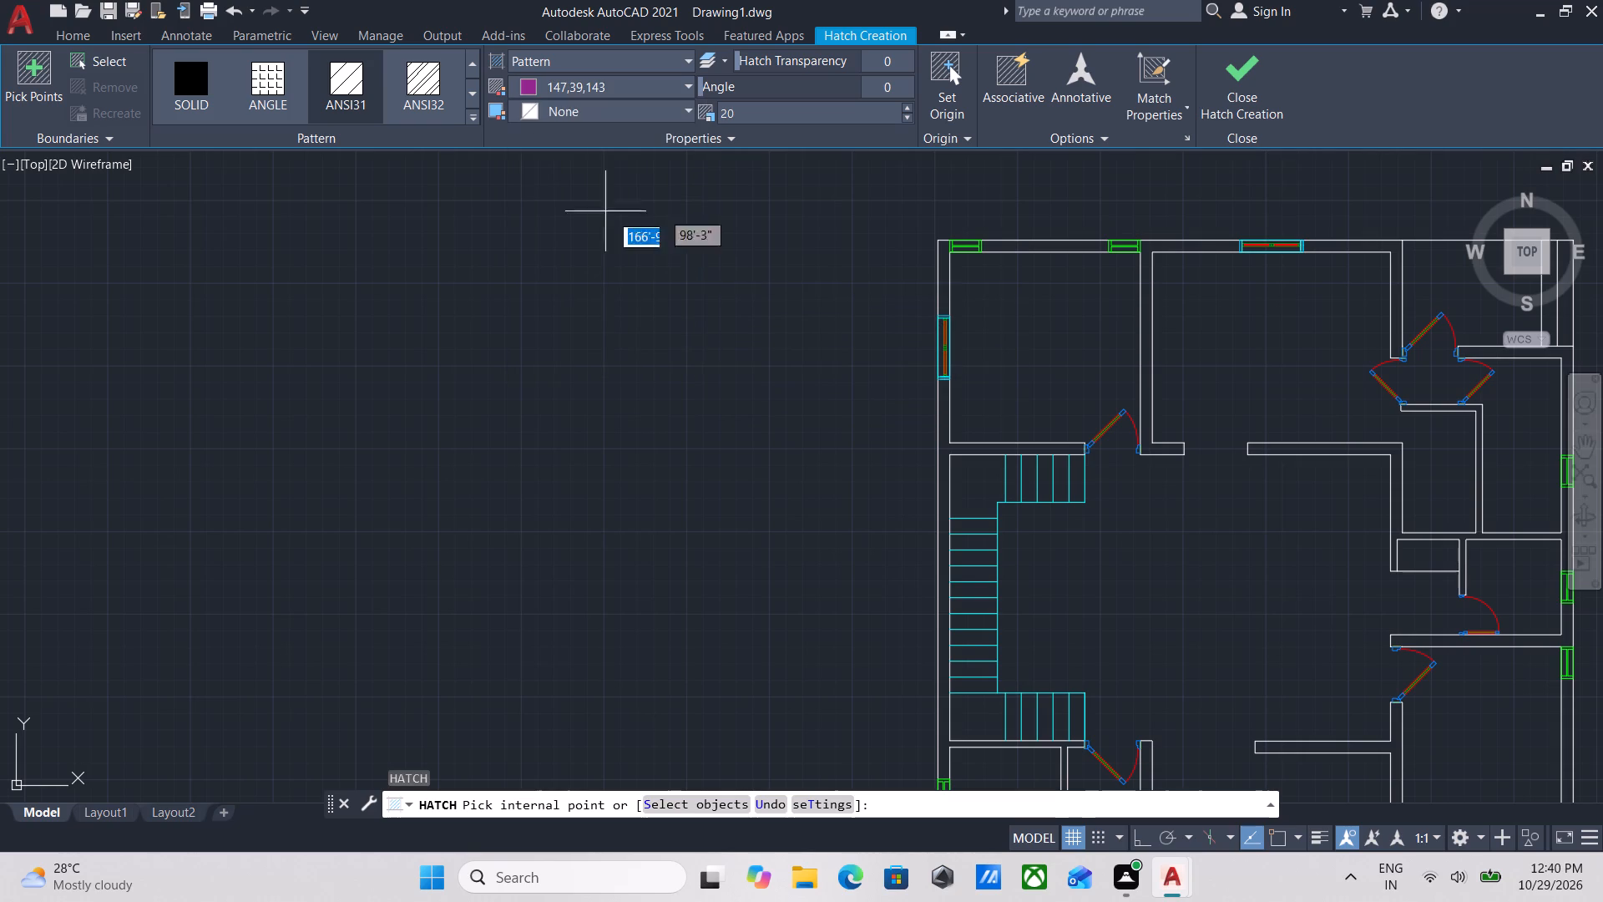
{"action": "scroll", "coordinate": [938, 265], "scroll_direction": "up", "scroll_amount": 2}
{"action": "left_click", "coordinate": [950, 288]}
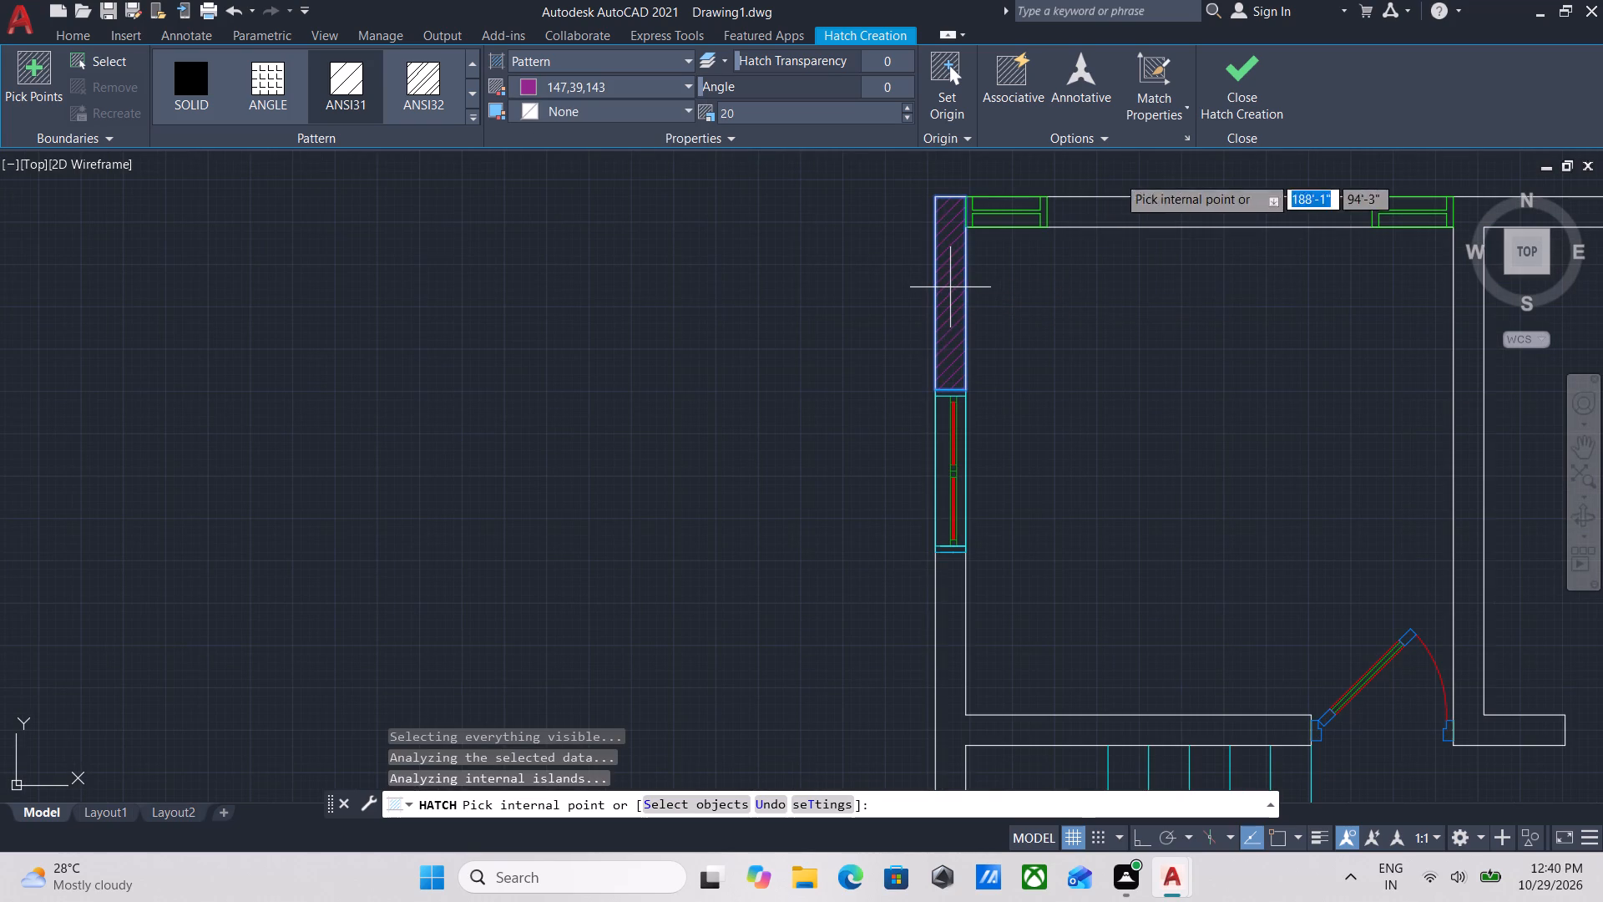
{"action": "left_click", "coordinate": [1179, 209]}
Hatch the first plan's west wall south of the large window, together with the connected walls around the staircase.
{"action": "scroll", "coordinate": [1046, 342], "scroll_direction": "up", "scroll_amount": 1}
{"action": "middle_click_drag", "start_coordinate": [1046, 342], "coordinate": [1117, 100]}
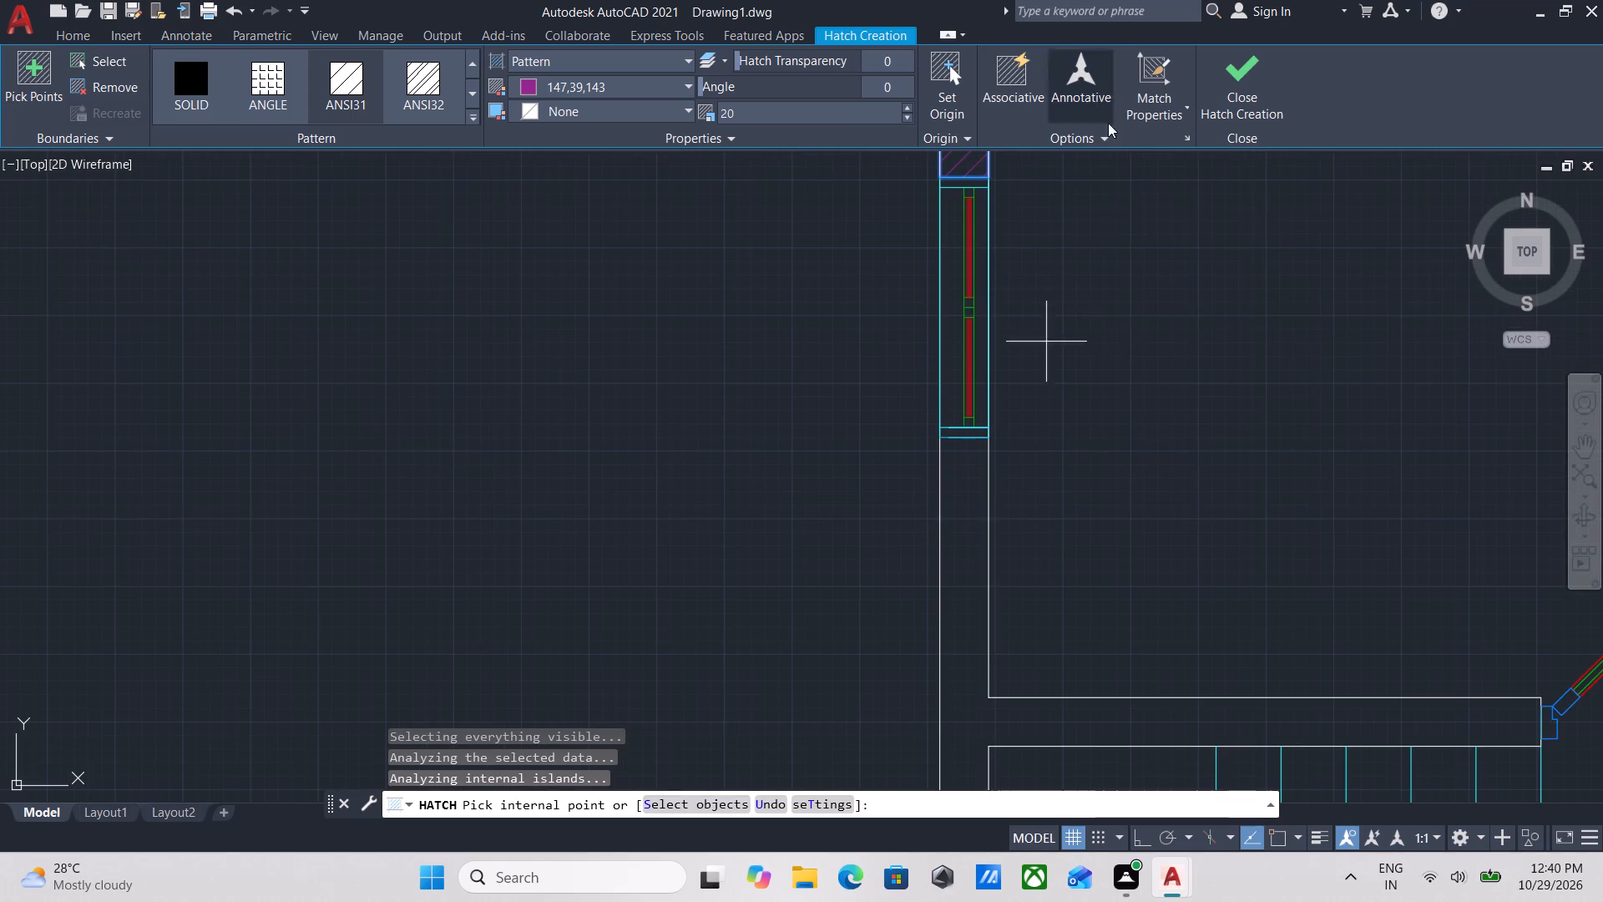
{"action": "scroll", "coordinate": [967, 492], "scroll_direction": "down", "scroll_amount": 1}
{"action": "left_click", "coordinate": [956, 491]}
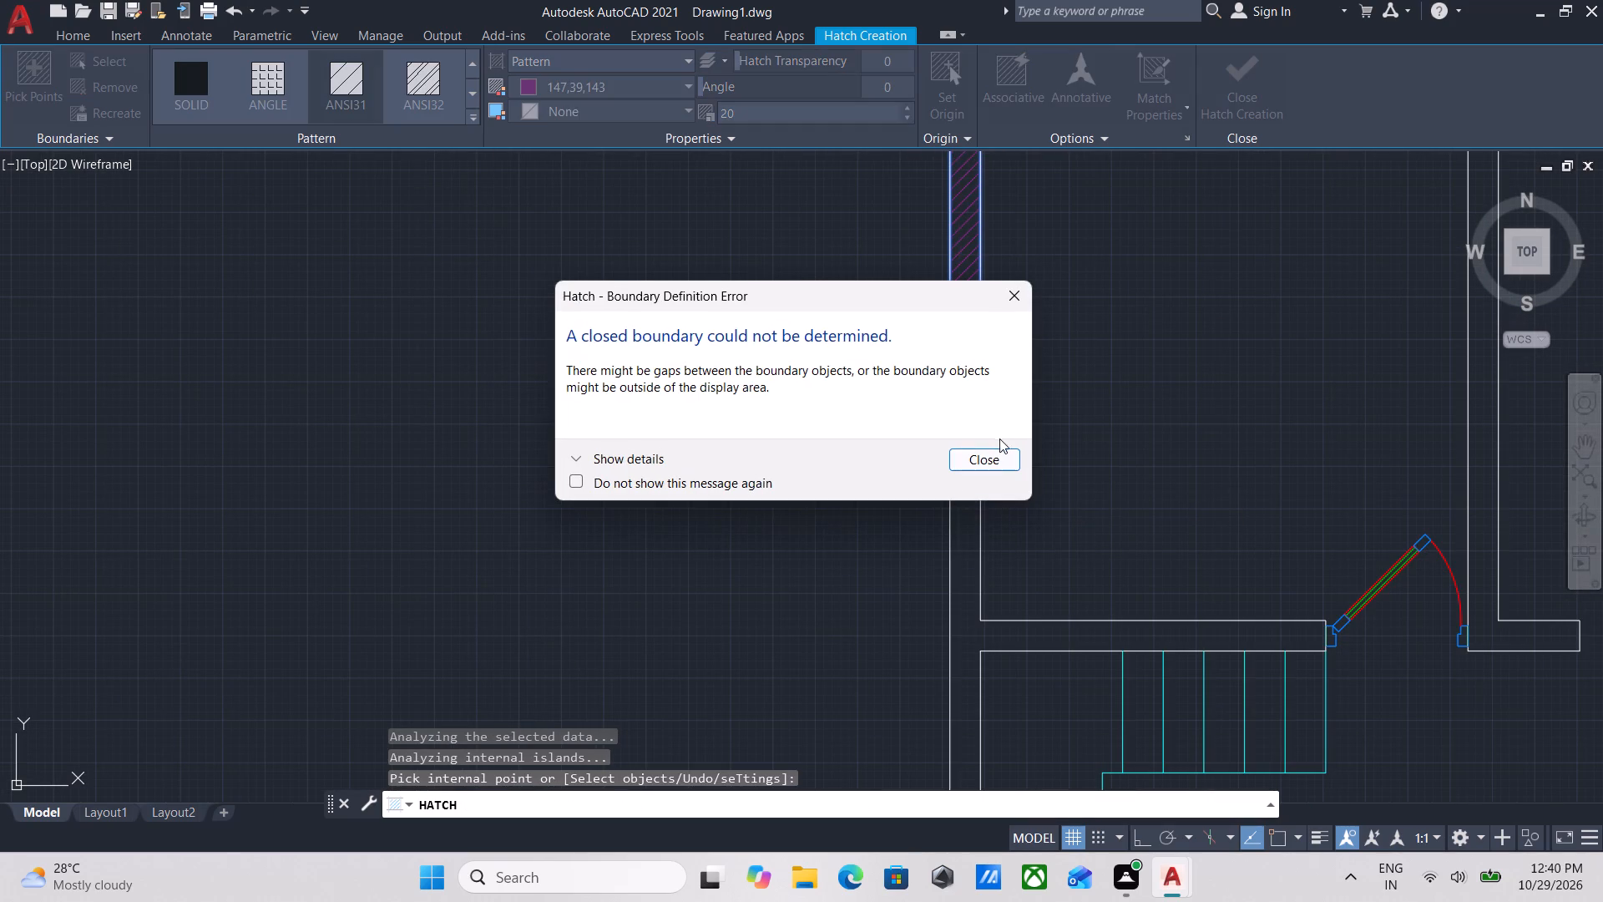
{"action": "left_click", "coordinate": [997, 461]}
{"action": "scroll", "coordinate": [997, 461], "scroll_direction": "down", "scroll_amount": 2}
{"action": "middle_click_drag", "start_coordinate": [997, 461], "coordinate": [1030, 262]}
{"action": "scroll", "coordinate": [1035, 269], "scroll_direction": "down", "scroll_amount": 3}
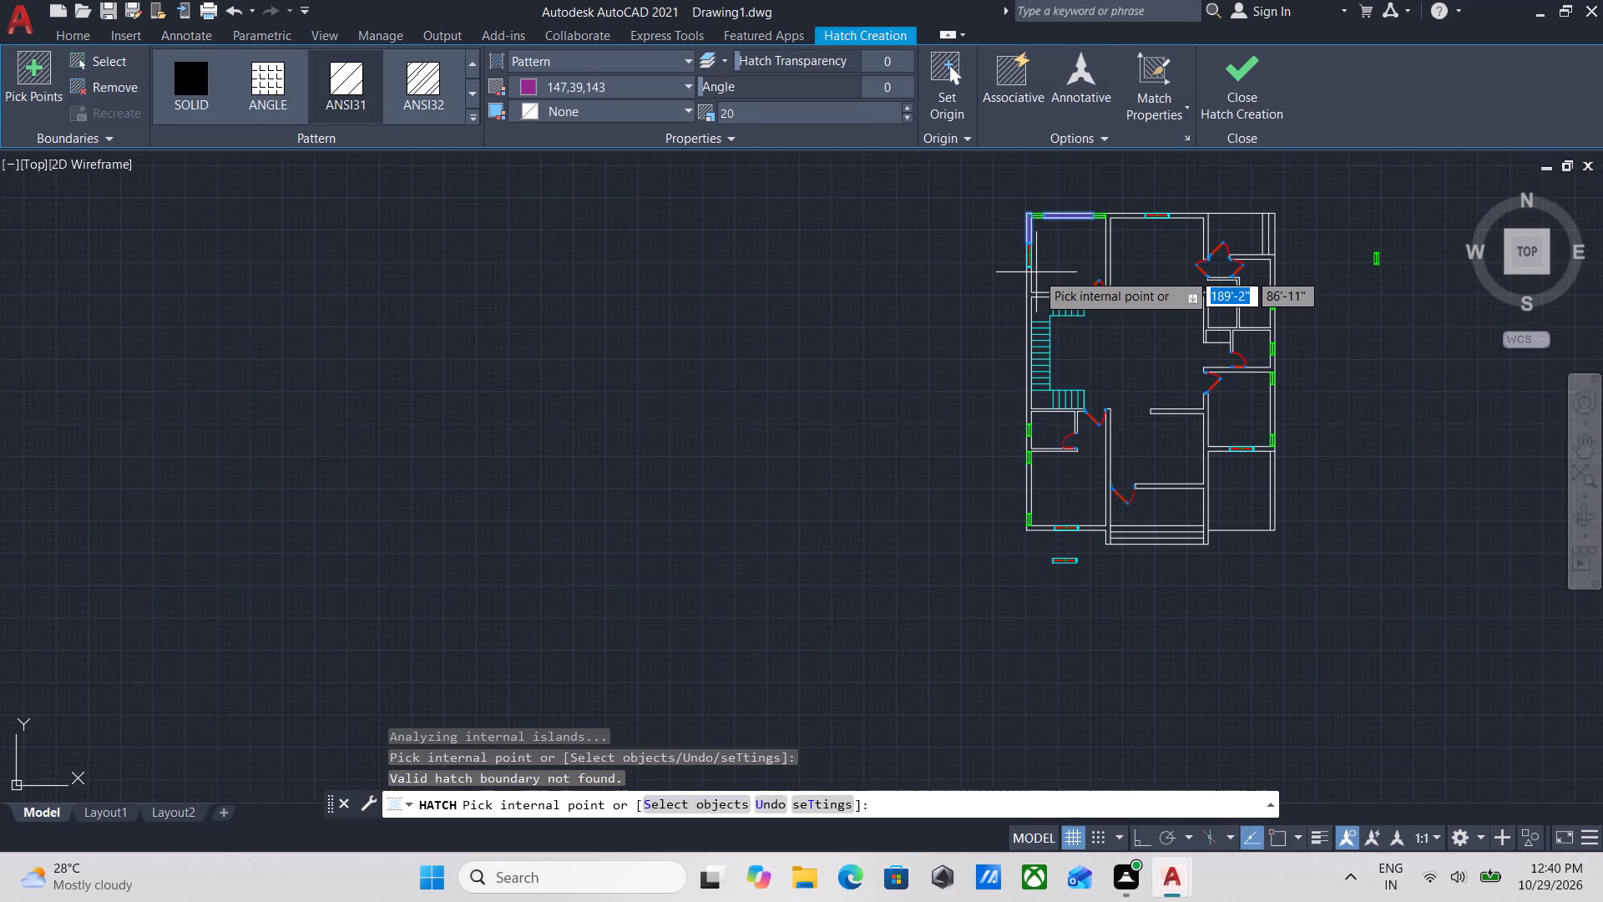
{"action": "scroll", "coordinate": [1027, 286], "scroll_direction": "up", "scroll_amount": 2}
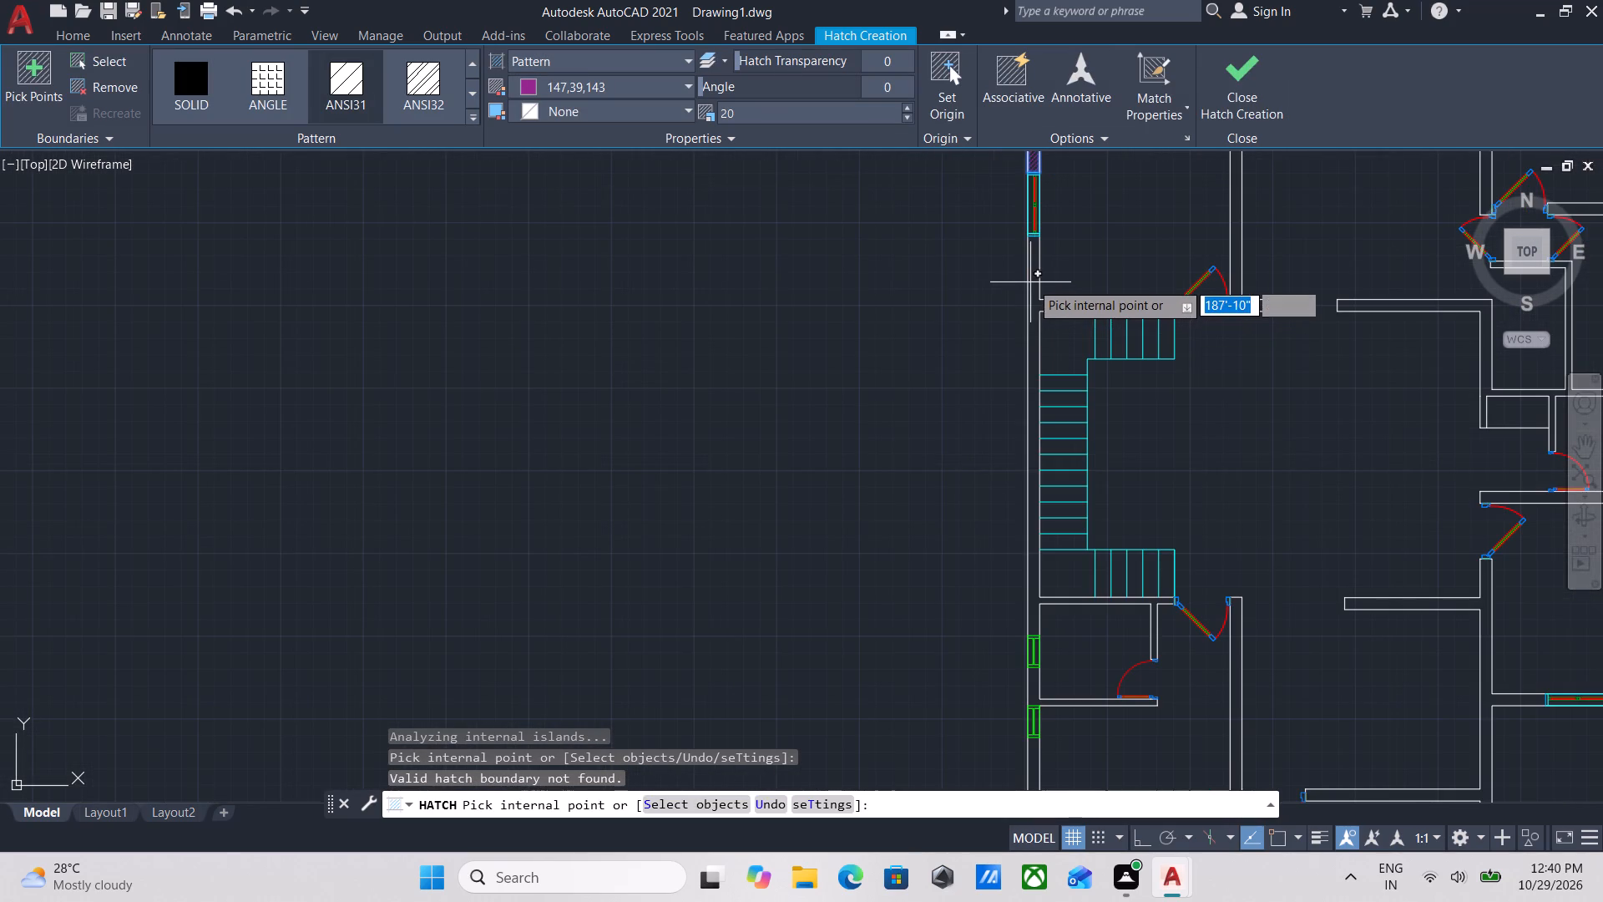
{"action": "left_click", "coordinate": [1030, 281]}
Hatch the southern west-wall segments between the small windows and the south wall on both sides of its window.
{"action": "middle_click_drag", "start_coordinate": [1018, 401], "coordinate": [1014, 148]}
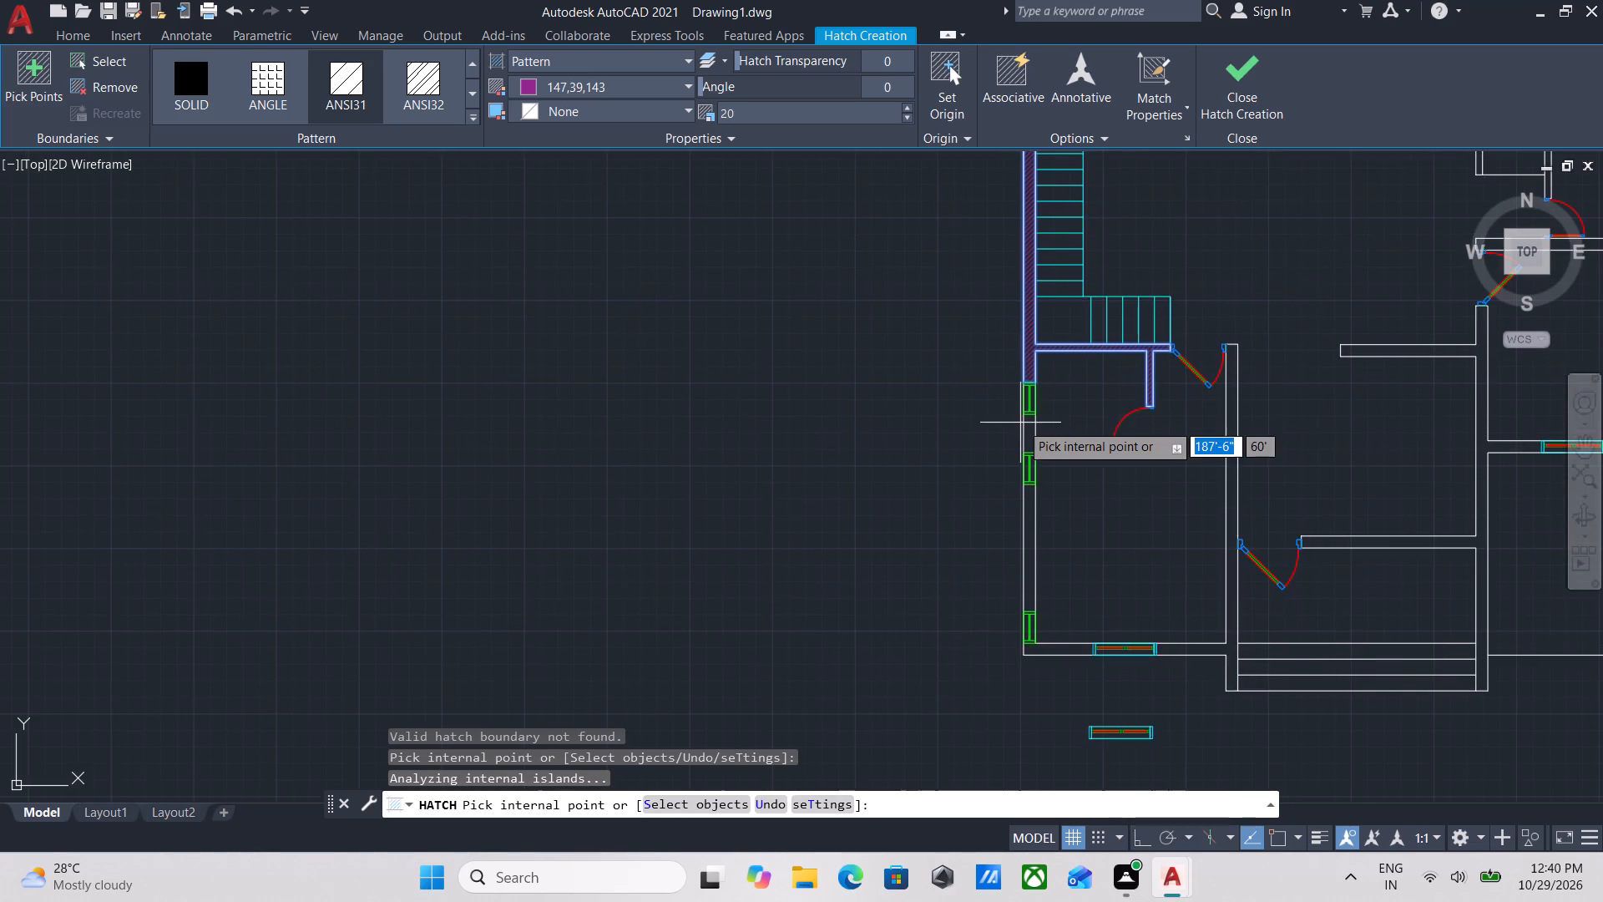
{"action": "scroll", "coordinate": [1030, 423], "scroll_direction": "up", "scroll_amount": 1}
{"action": "left_click", "coordinate": [1027, 423]}
{"action": "middle_click_drag", "start_coordinate": [1027, 423], "coordinate": [1014, 203]}
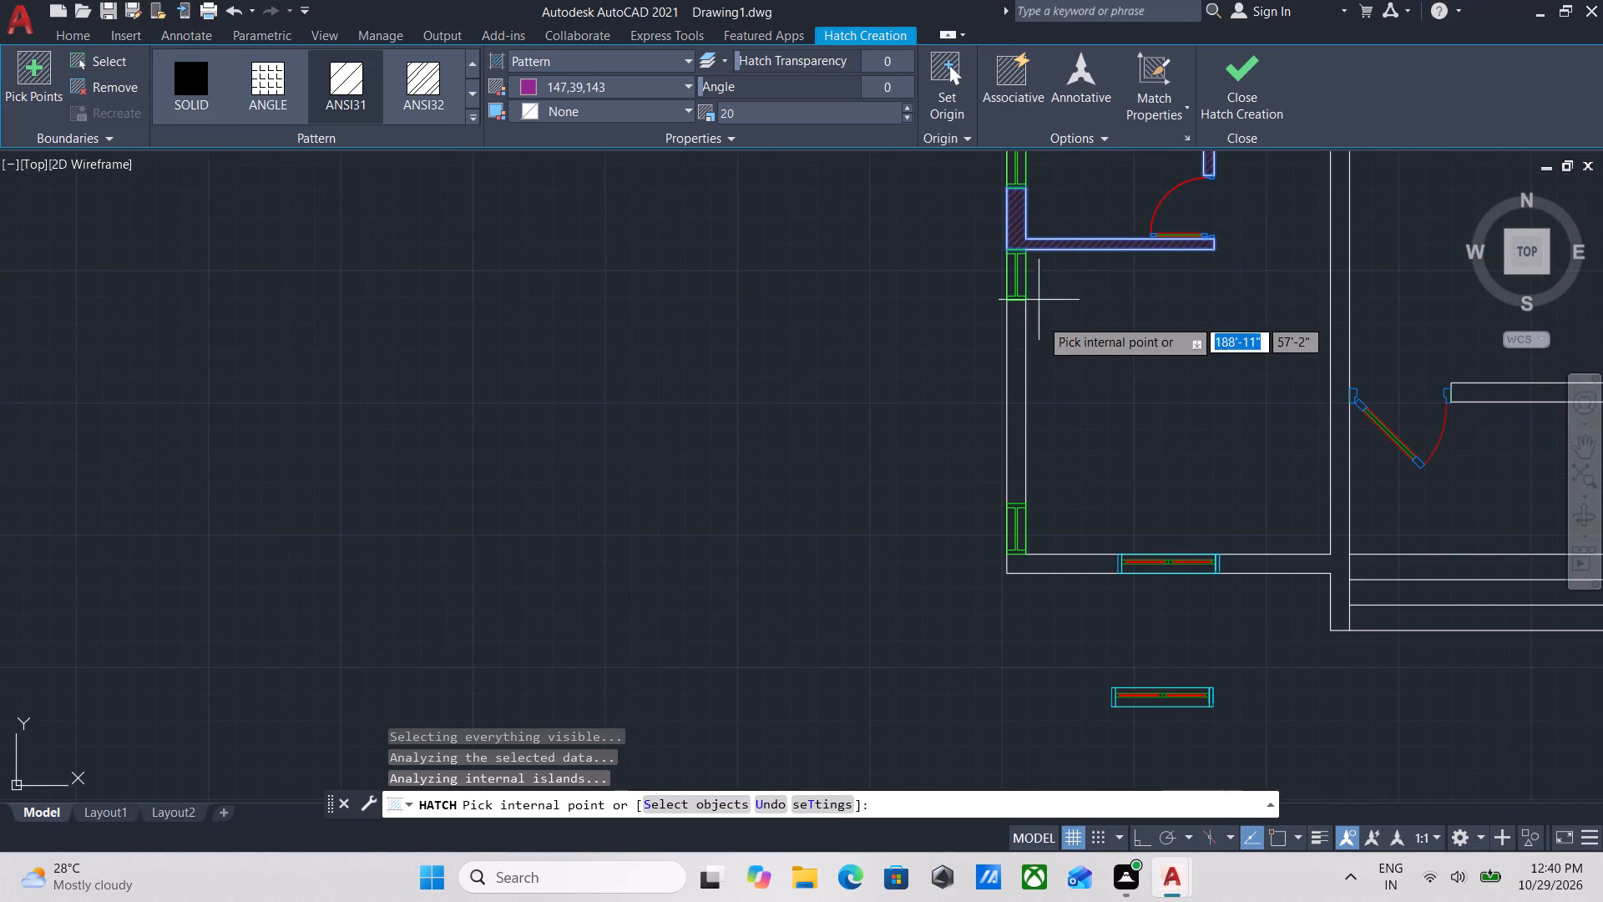
{"action": "left_click", "coordinate": [1019, 368]}
{"action": "scroll", "coordinate": [1041, 539], "scroll_direction": "up", "scroll_amount": 1}
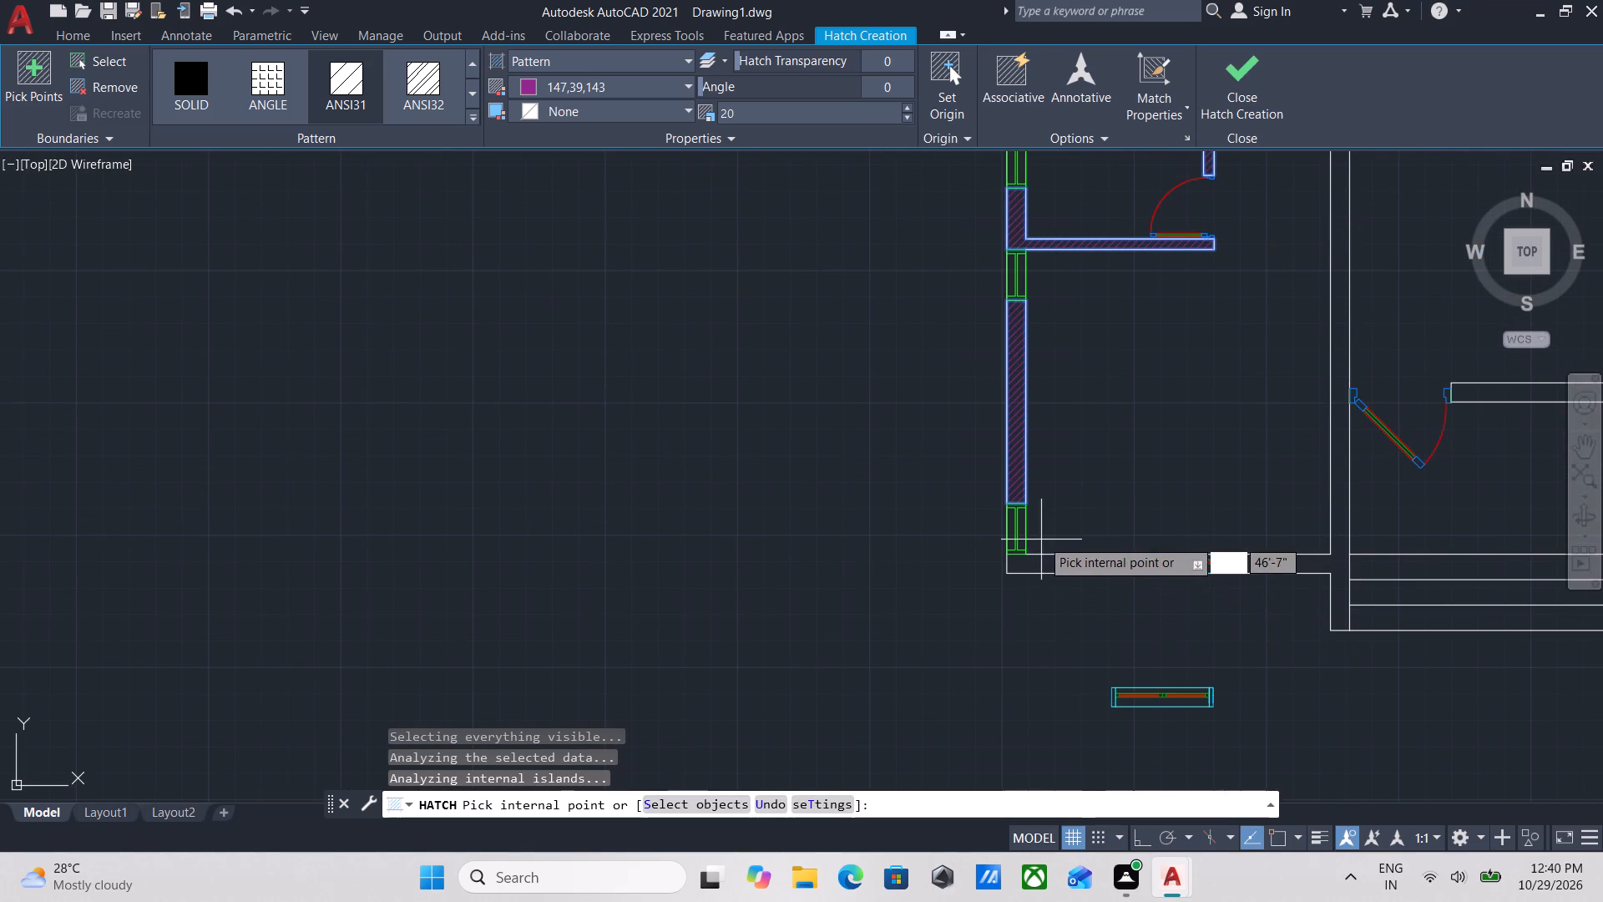
{"action": "left_click", "coordinate": [1046, 589]}
{"action": "middle_click_drag", "start_coordinate": [1062, 582], "coordinate": [739, 500]}
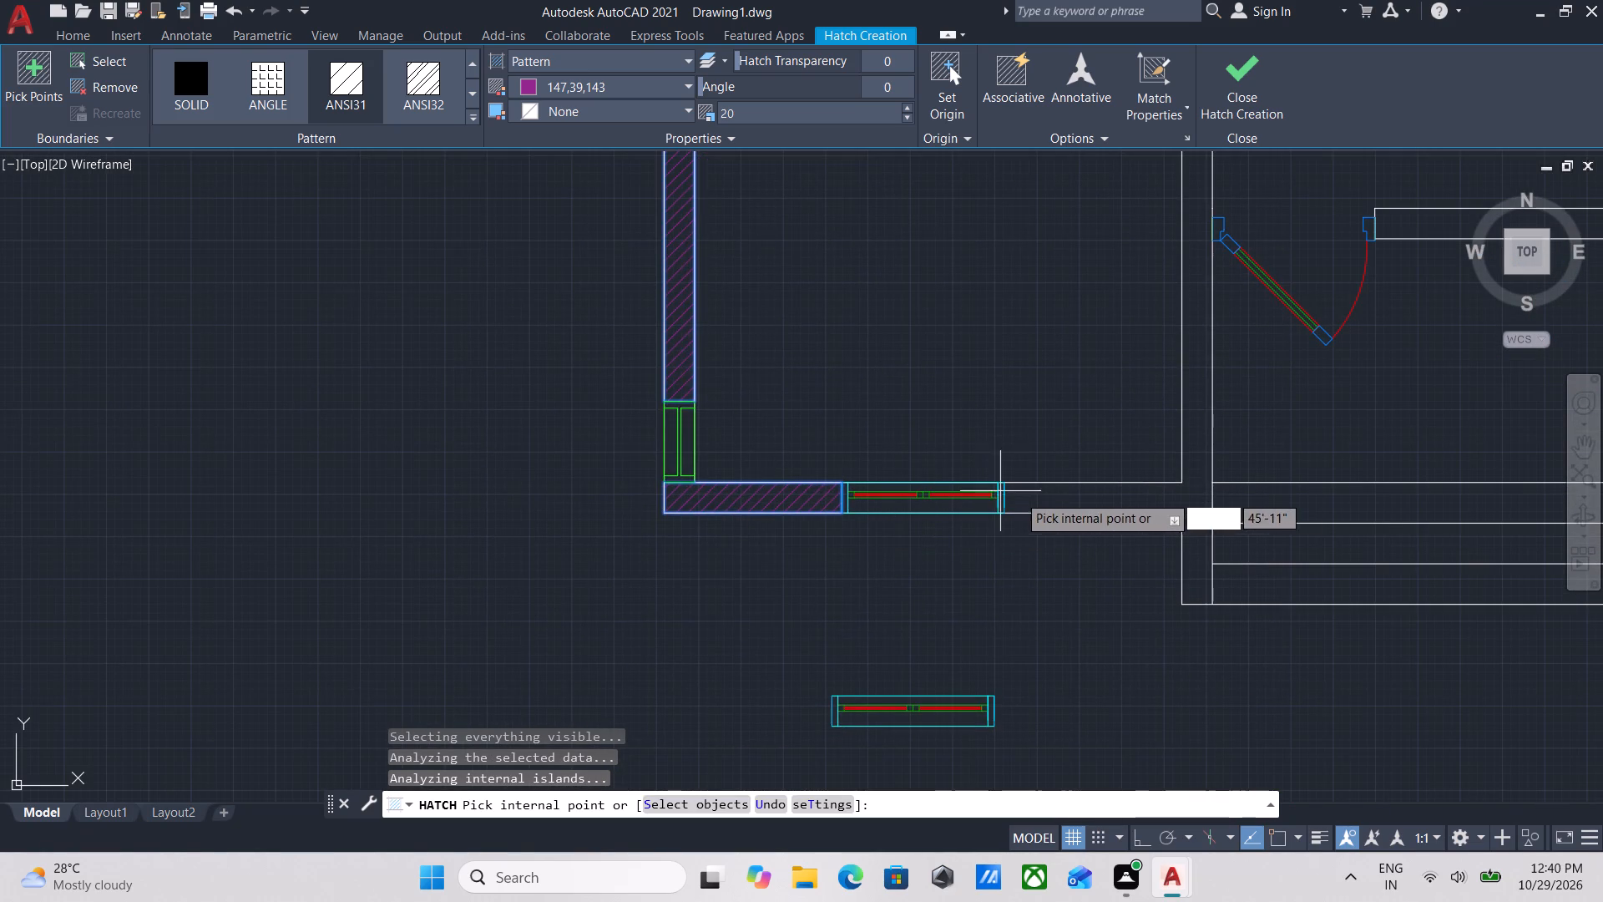
{"action": "left_click", "coordinate": [1046, 495]}
Hatch the interior walls around the first plan's south-central rooms and the east wall segments along its two southeast rooms.
{"action": "scroll", "coordinate": [1064, 495], "scroll_direction": "down", "scroll_amount": 1}
{"action": "middle_click_drag", "start_coordinate": [1064, 495], "coordinate": [806, 737]}
{"action": "scroll", "coordinate": [938, 408], "scroll_direction": "down", "scroll_amount": 1}
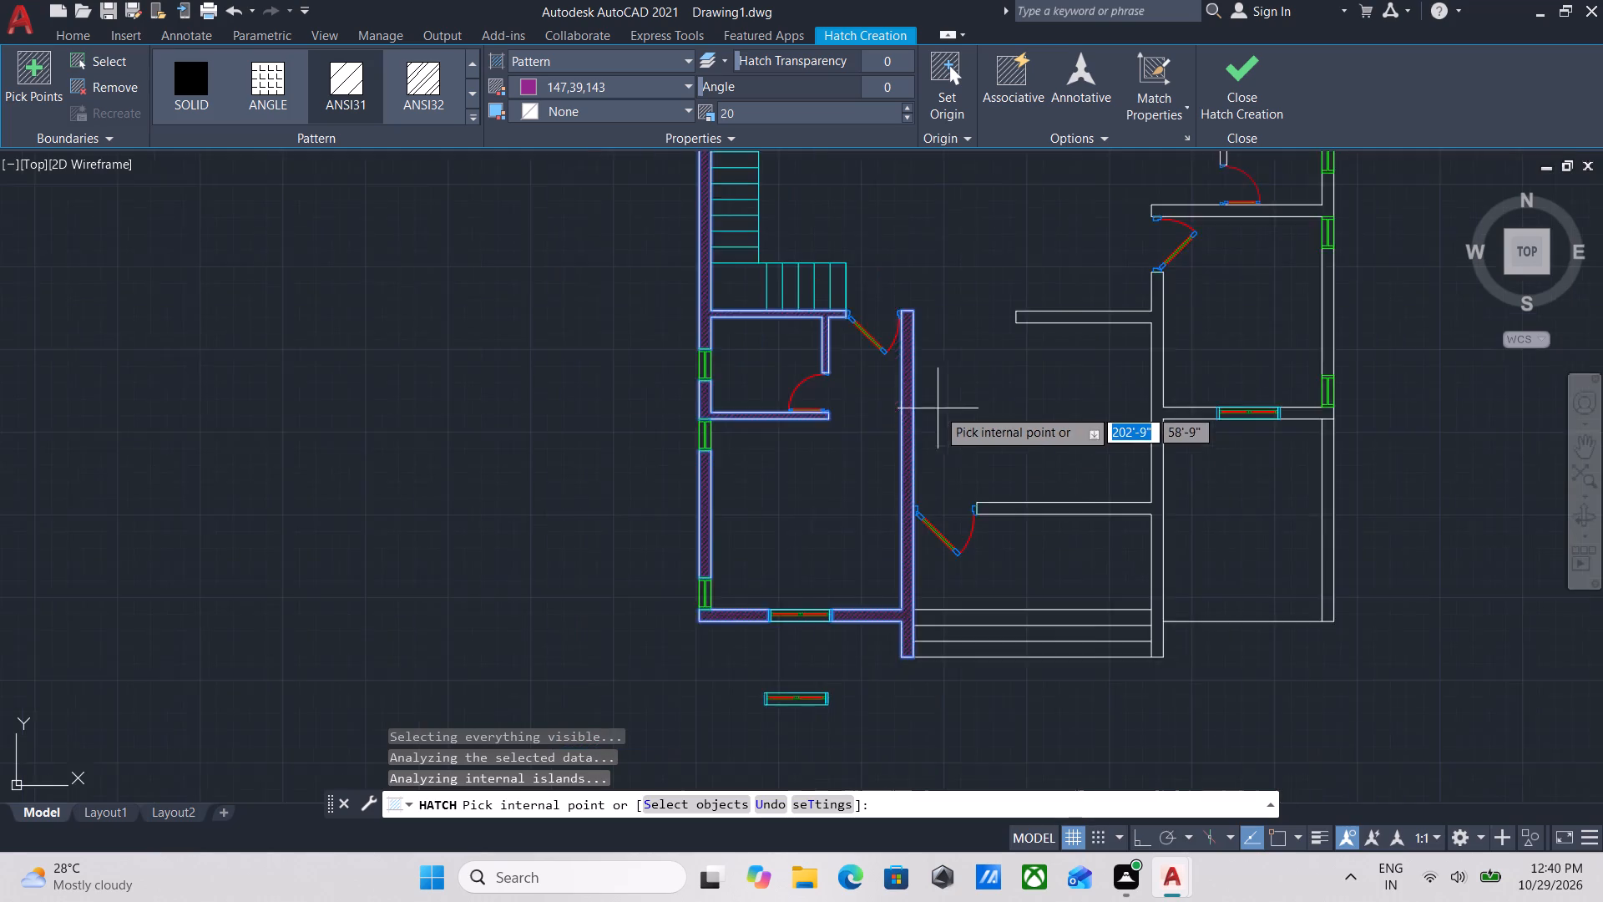
{"action": "middle_click_drag", "start_coordinate": [938, 408], "coordinate": [842, 479]}
{"action": "scroll", "coordinate": [1011, 409], "scroll_direction": "up", "scroll_amount": 2}
{"action": "left_click", "coordinate": [1037, 359]}
{"action": "scroll", "coordinate": [1056, 367], "scroll_direction": "down", "scroll_amount": 1}
{"action": "middle_click_drag", "start_coordinate": [1056, 367], "coordinate": [1011, 327]}
{"action": "middle_click_drag", "start_coordinate": [1138, 498], "coordinate": [886, 284]}
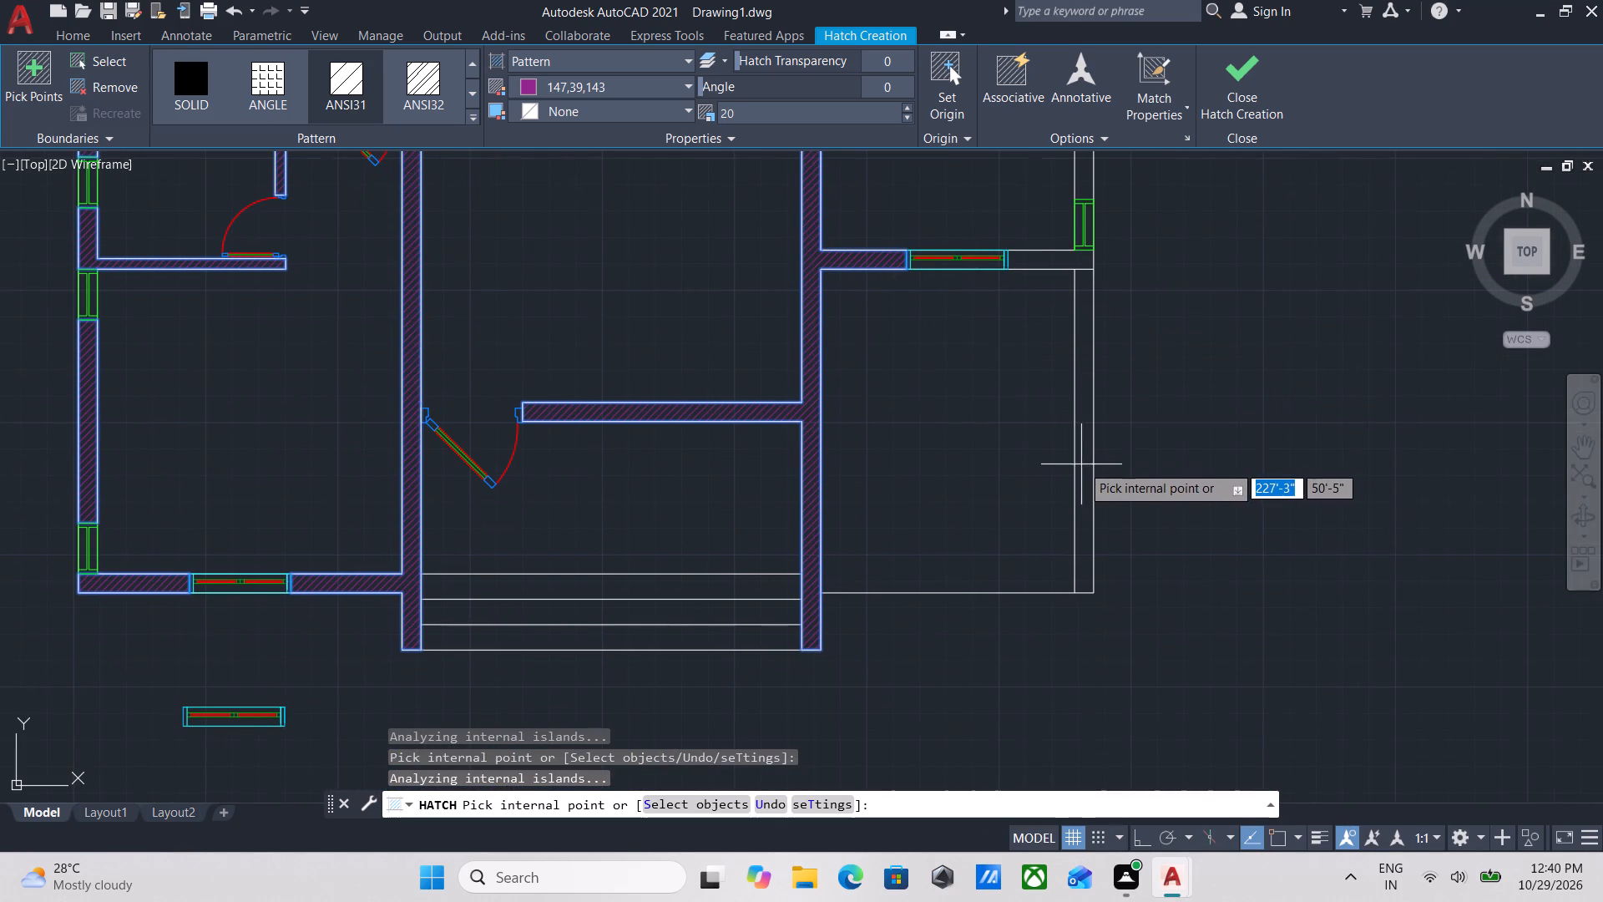
{"action": "left_click", "coordinate": [1081, 464]}
{"action": "middle_click_drag", "start_coordinate": [1067, 370], "coordinate": [1078, 571]}
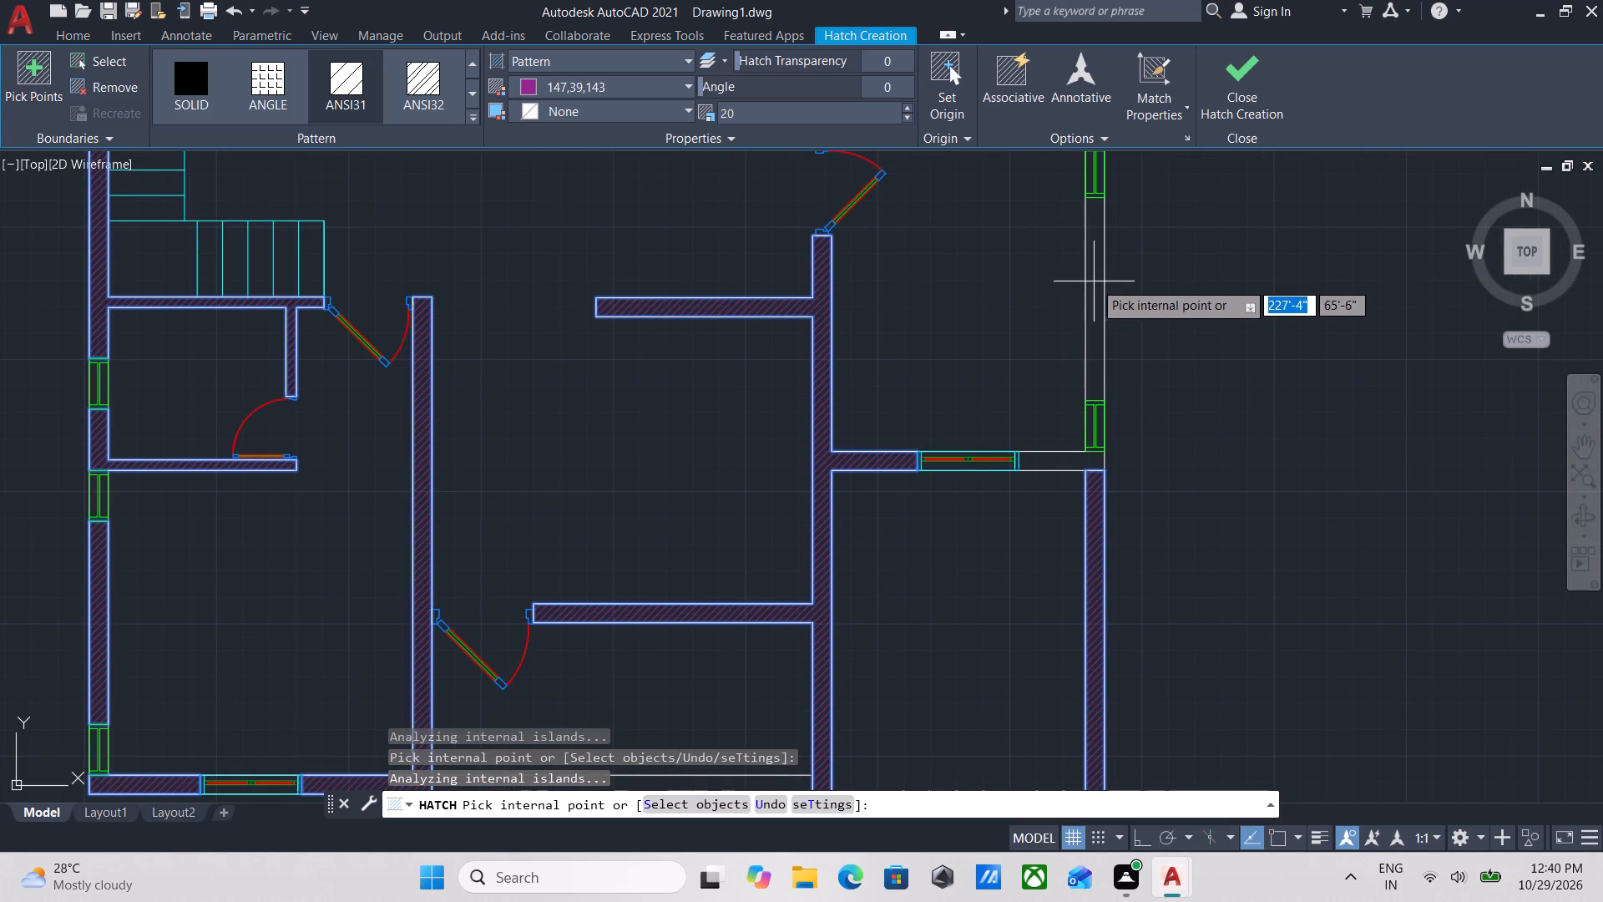
{"action": "left_click", "coordinate": [1093, 281]}
Hatch the remaining east wall segments northward with their connected partitions, up to the wall beside the northeast entrance door.
{"action": "middle_click_drag", "start_coordinate": [1094, 281], "coordinate": [1075, 558]}
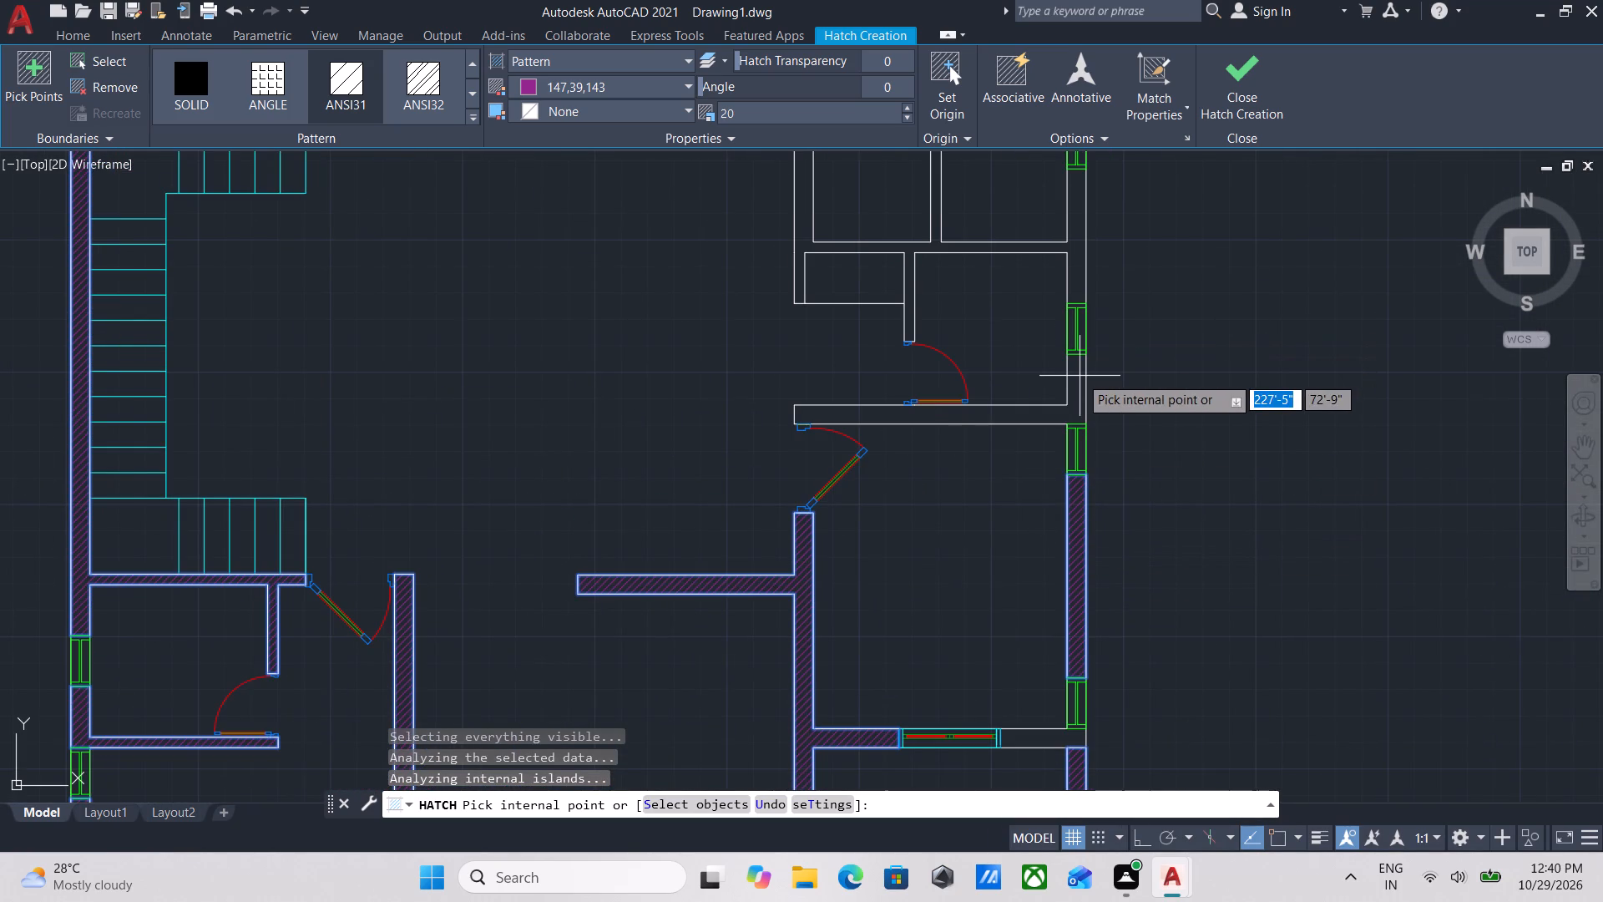
{"action": "left_click", "coordinate": [1080, 376]}
{"action": "left_click", "coordinate": [1080, 256]}
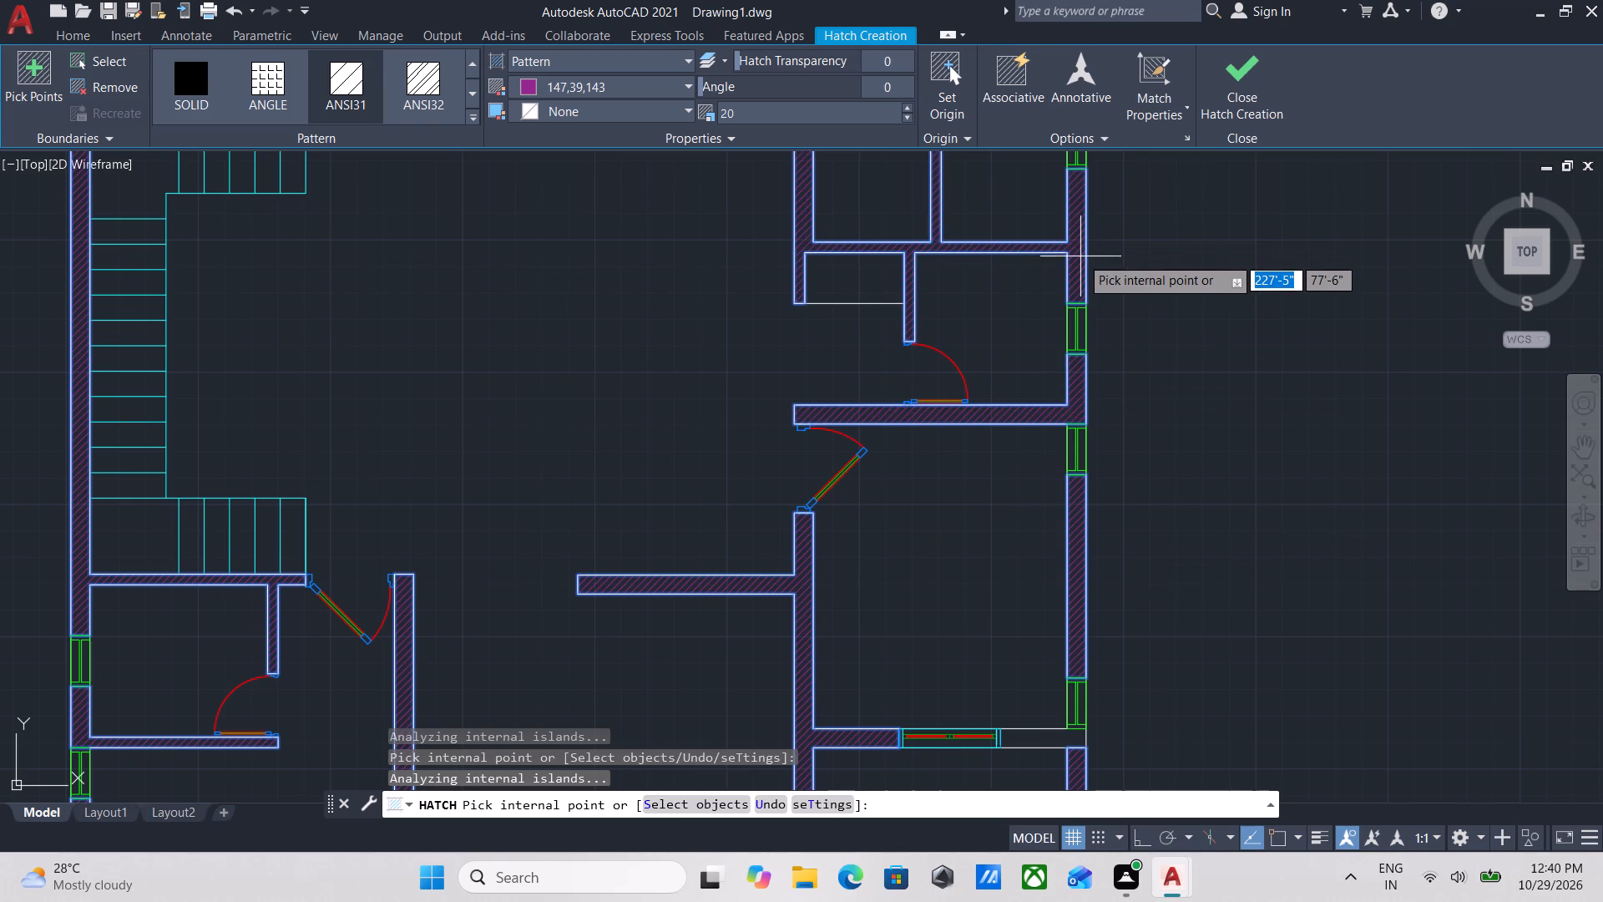
{"action": "middle_click_drag", "start_coordinate": [1080, 256], "coordinate": [1075, 345]}
{"action": "middle_click_drag", "start_coordinate": [1073, 291], "coordinate": [1070, 434]}
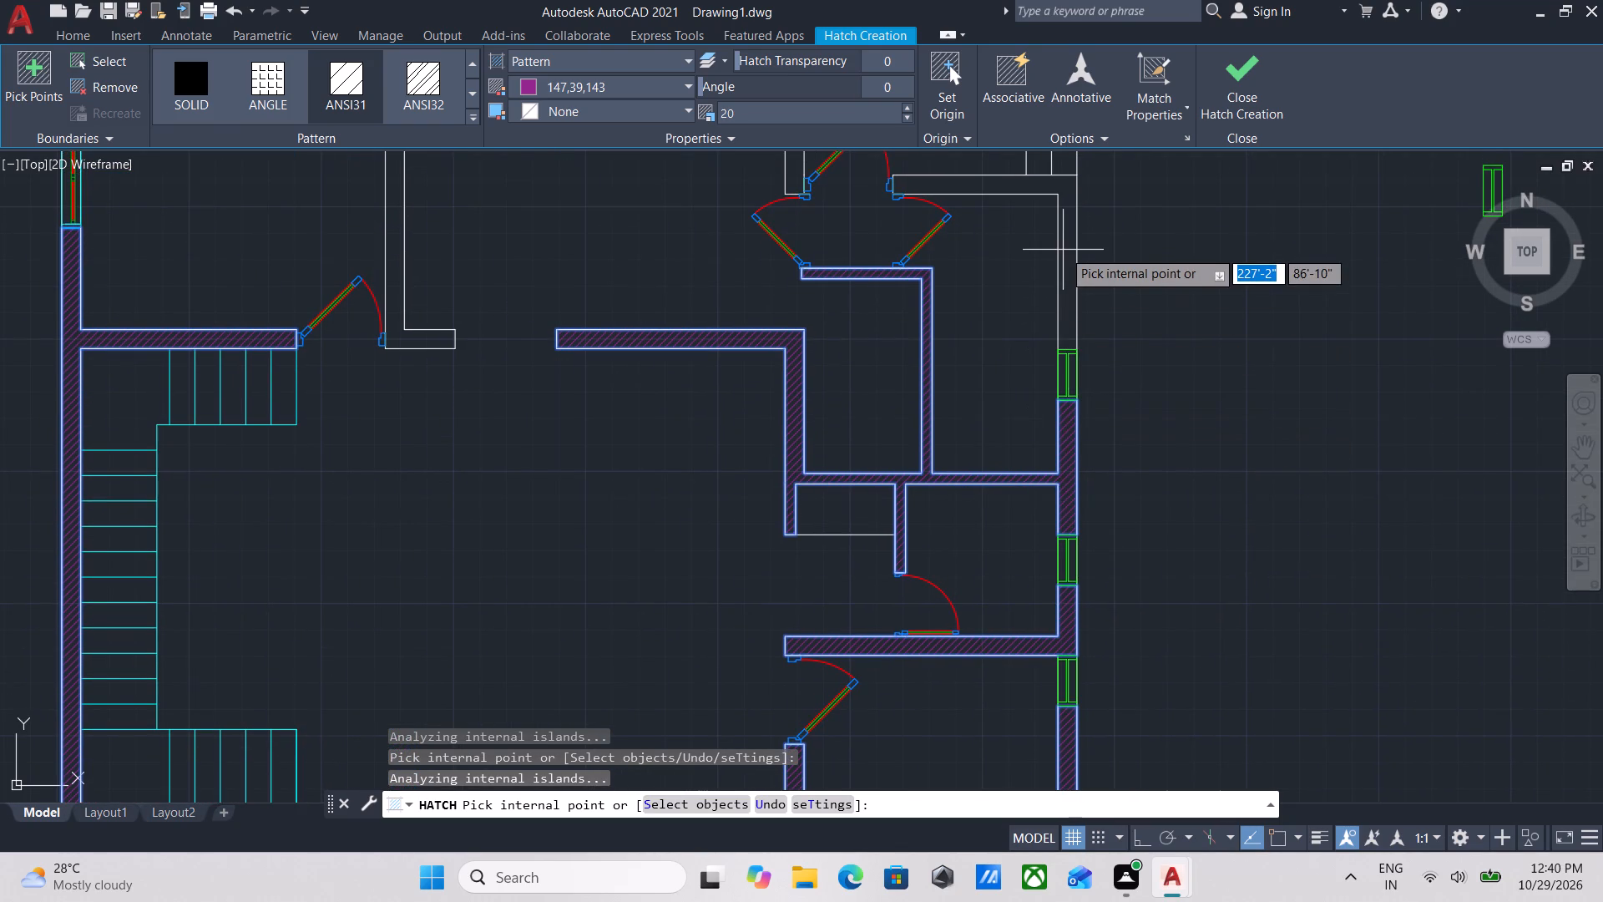
{"action": "left_click", "coordinate": [1068, 243]}
Hatch the north wall on both sides of its large window with the connected partitions, and finish the hatch.
{"action": "middle_click_drag", "start_coordinate": [1068, 243], "coordinate": [1059, 484]}
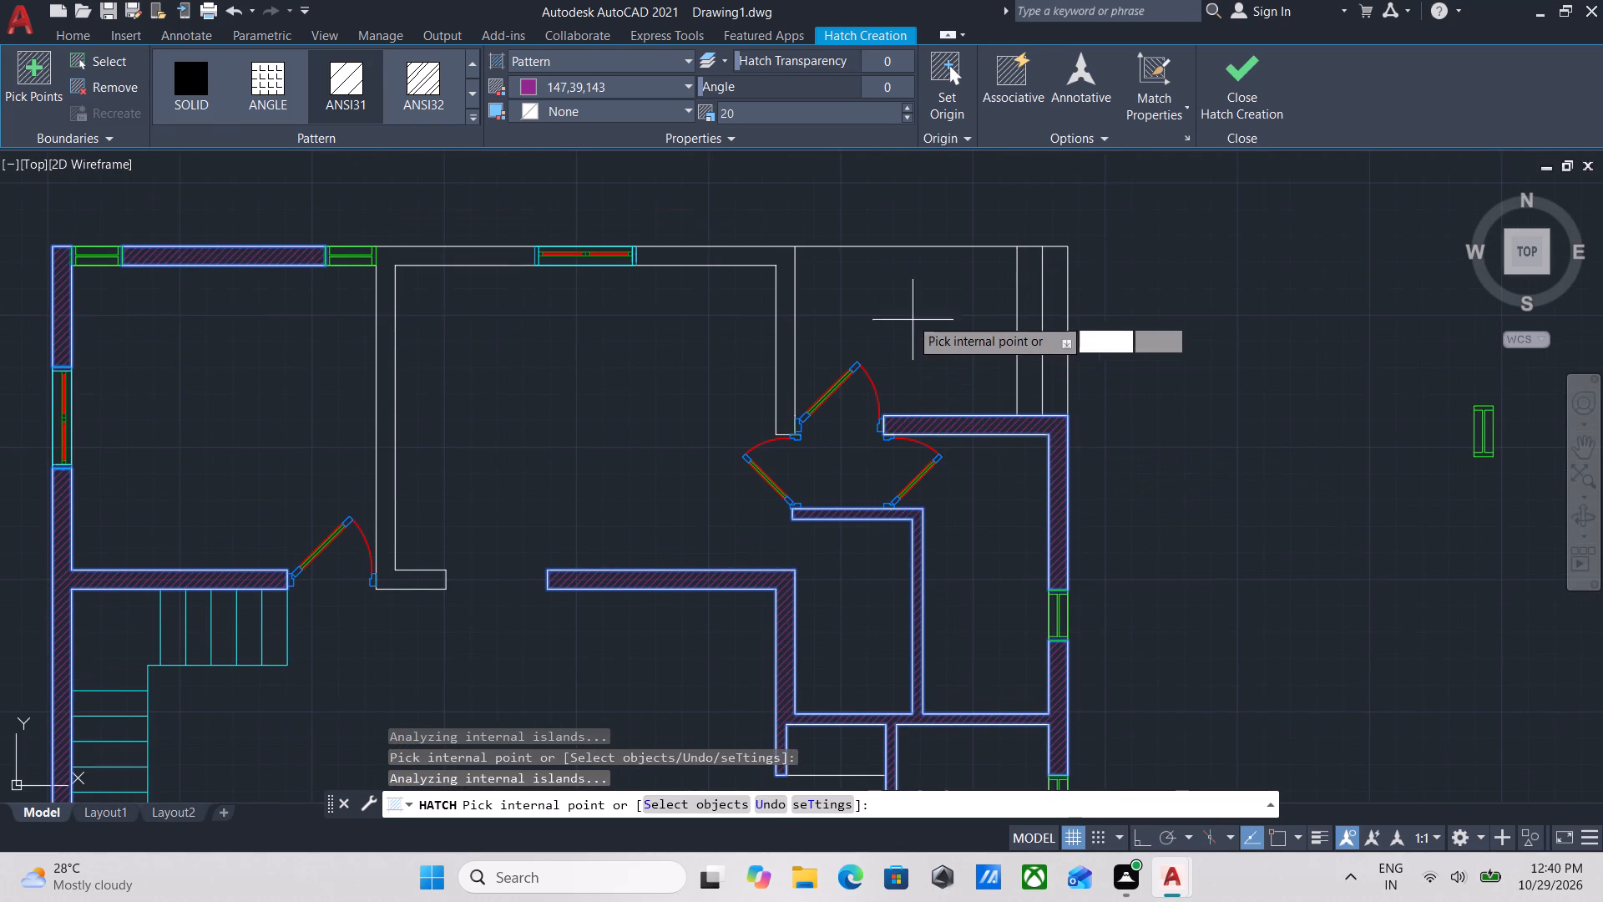
{"action": "left_click", "coordinate": [752, 257]}
{"action": "middle_click_drag", "start_coordinate": [748, 257], "coordinate": [931, 237]}
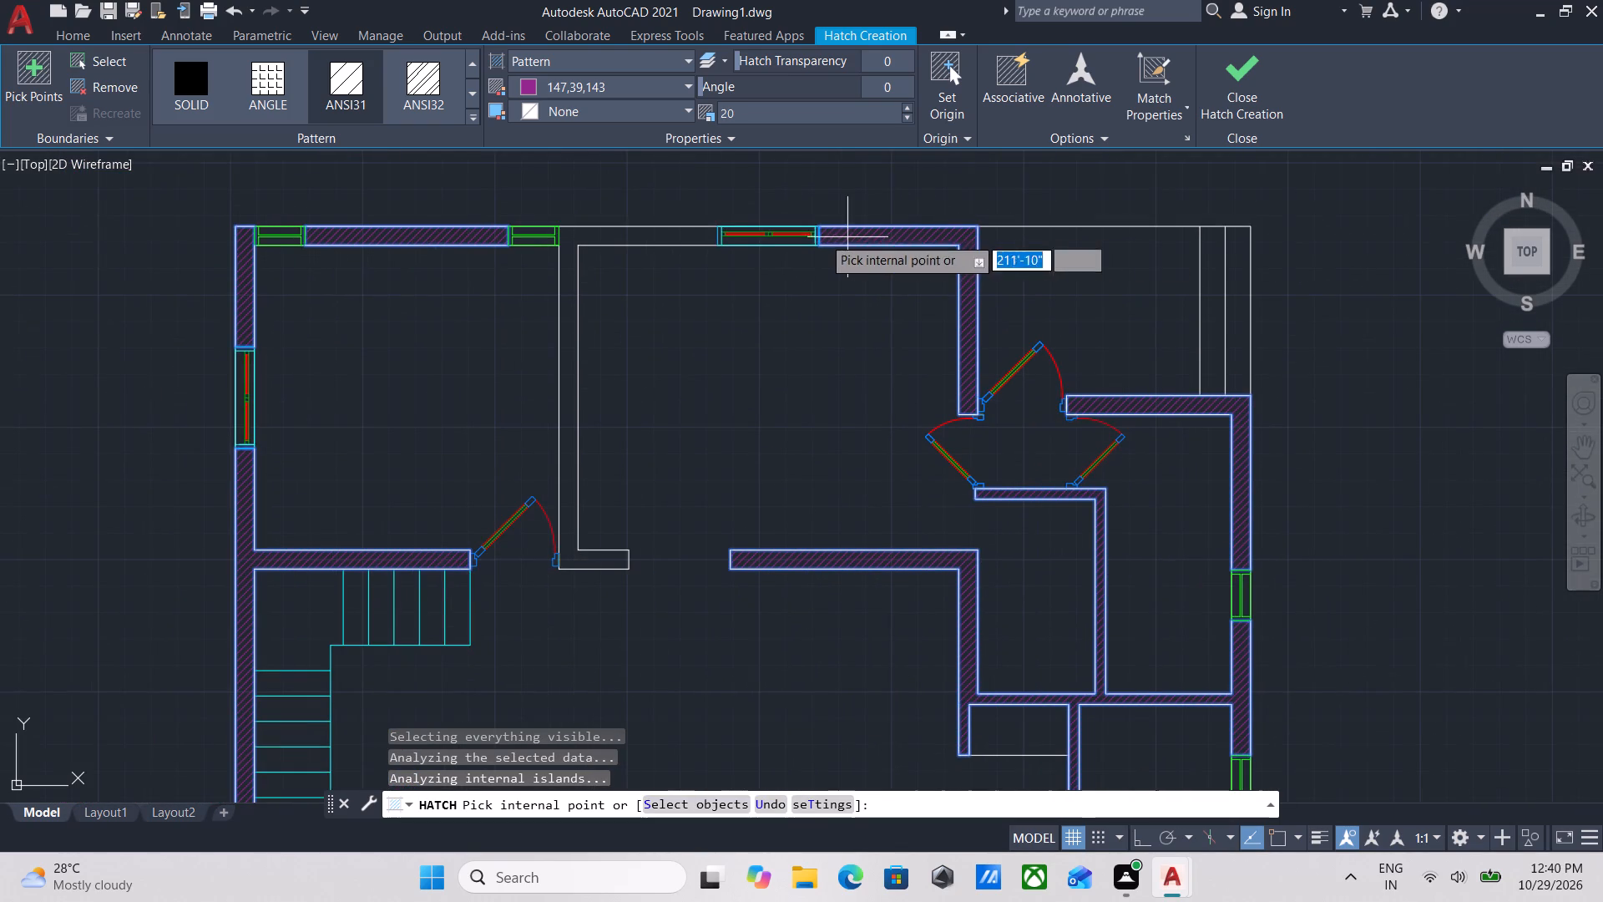
{"action": "left_click", "coordinate": [663, 237]}
{"action": "middle_click_drag", "start_coordinate": [663, 237], "coordinate": [822, 140]}
{"action": "scroll", "coordinate": [824, 138], "scroll_direction": "down", "scroll_amount": 1}
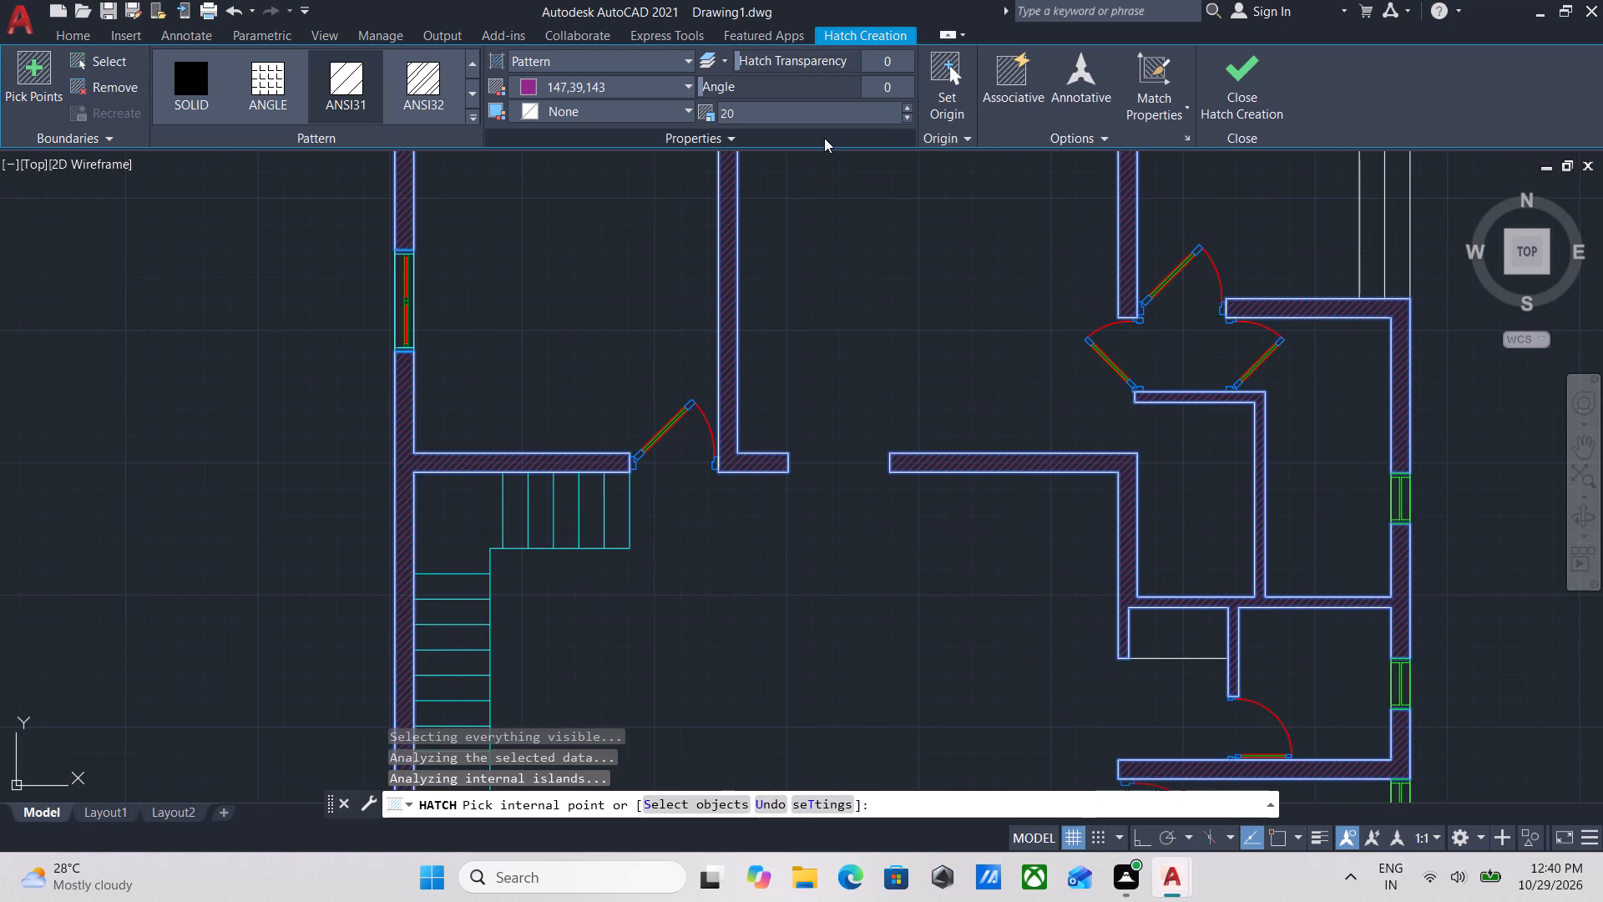
{"action": "scroll", "coordinate": [824, 138], "scroll_direction": "down", "scroll_amount": 1}
{"action": "scroll", "coordinate": [917, 298], "scroll_direction": "down", "scroll_amount": 1}
{"action": "middle_click_drag", "start_coordinate": [935, 337], "coordinate": [1049, 173]}
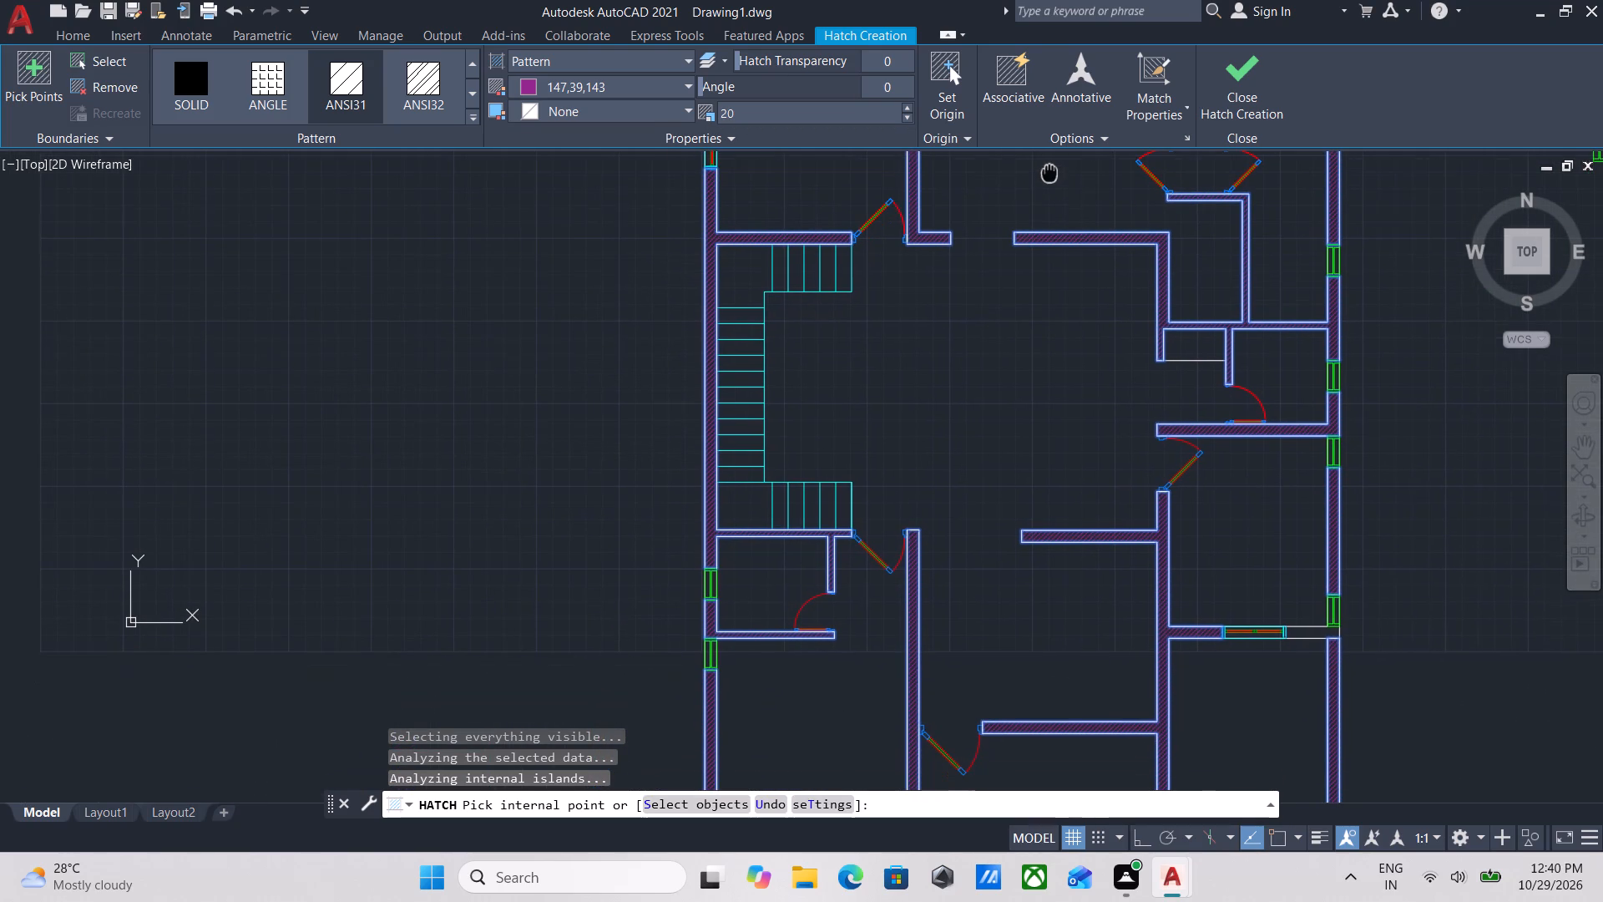
{"action": "middle_click_drag", "start_coordinate": [1049, 173], "coordinate": [1046, 200]}
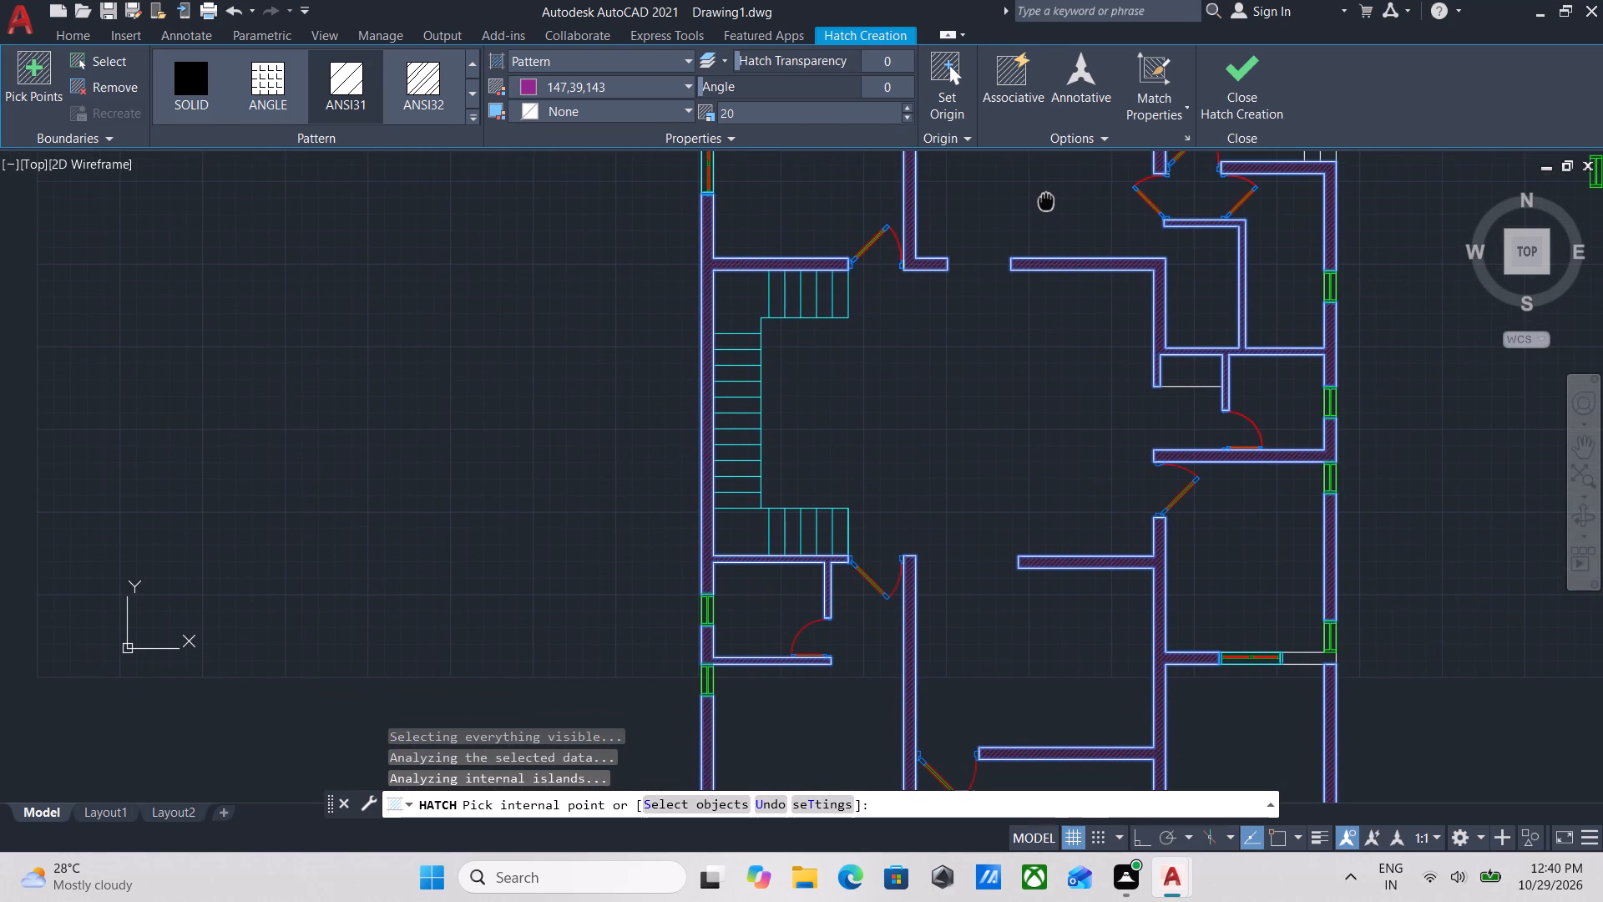
{"action": "middle_click_drag", "start_coordinate": [1046, 200], "coordinate": [1039, 232]}
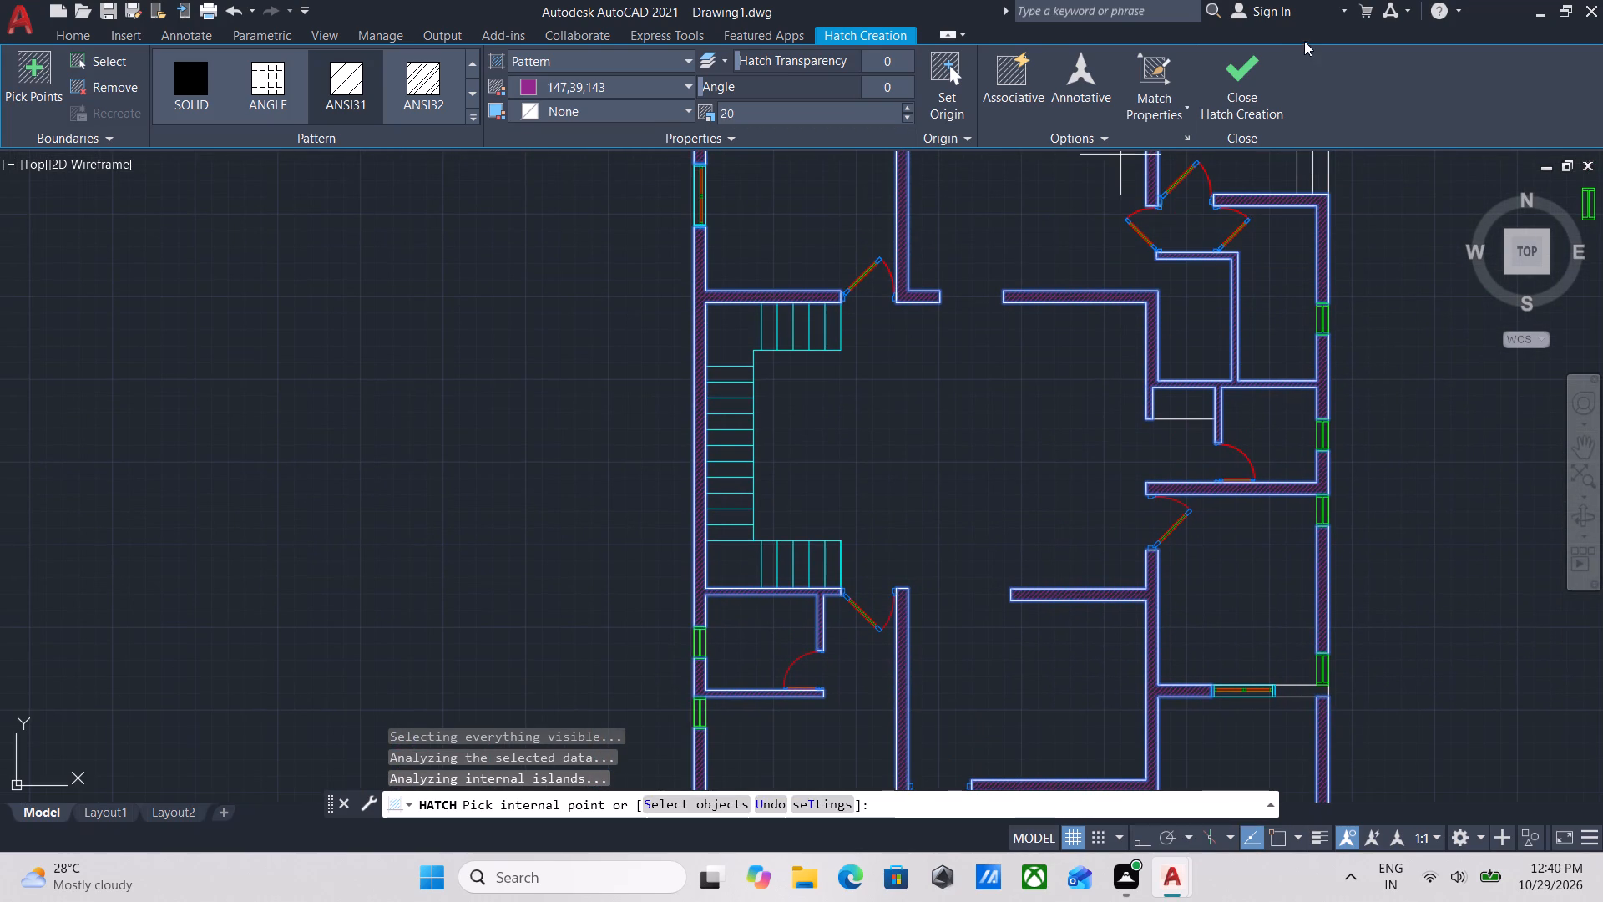
{"action": "left_click", "coordinate": [1227, 84]}
Inspect the first plan's wall hatching and the unhatched walls around the second plan's small eastern room.
{"action": "scroll", "coordinate": [963, 370], "scroll_direction": "up", "scroll_amount": 2}
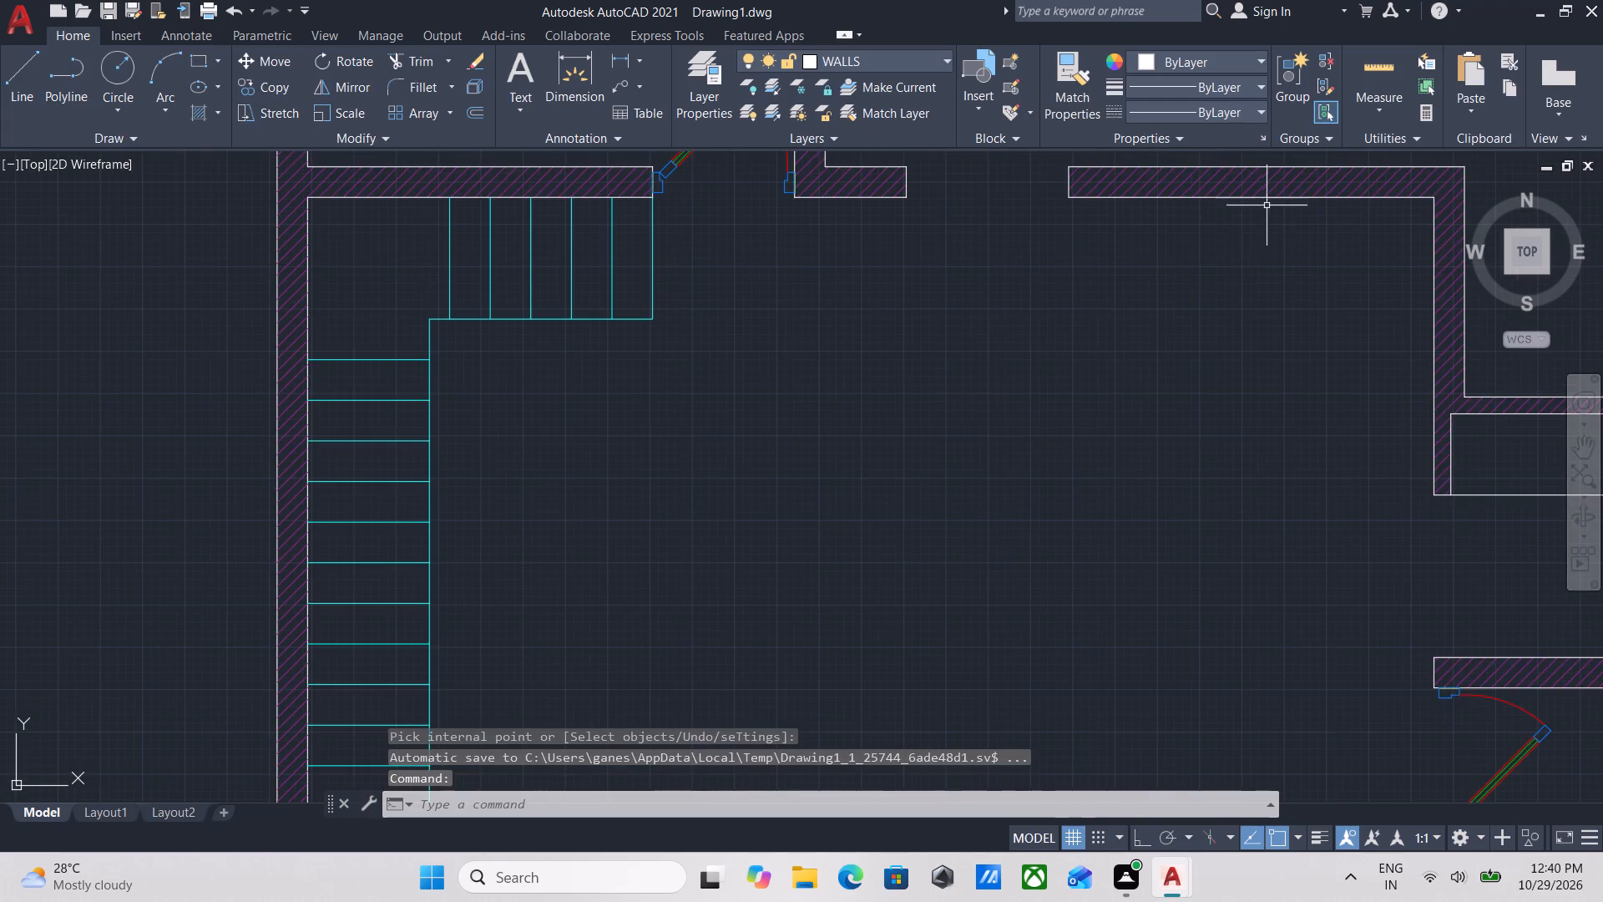
{"action": "middle_click_drag", "start_coordinate": [1267, 204], "coordinate": [1221, 292]}
{"action": "scroll", "coordinate": [1209, 278], "scroll_direction": "up", "scroll_amount": 6}
{"action": "scroll", "coordinate": [1216, 266], "scroll_direction": "down", "scroll_amount": 5}
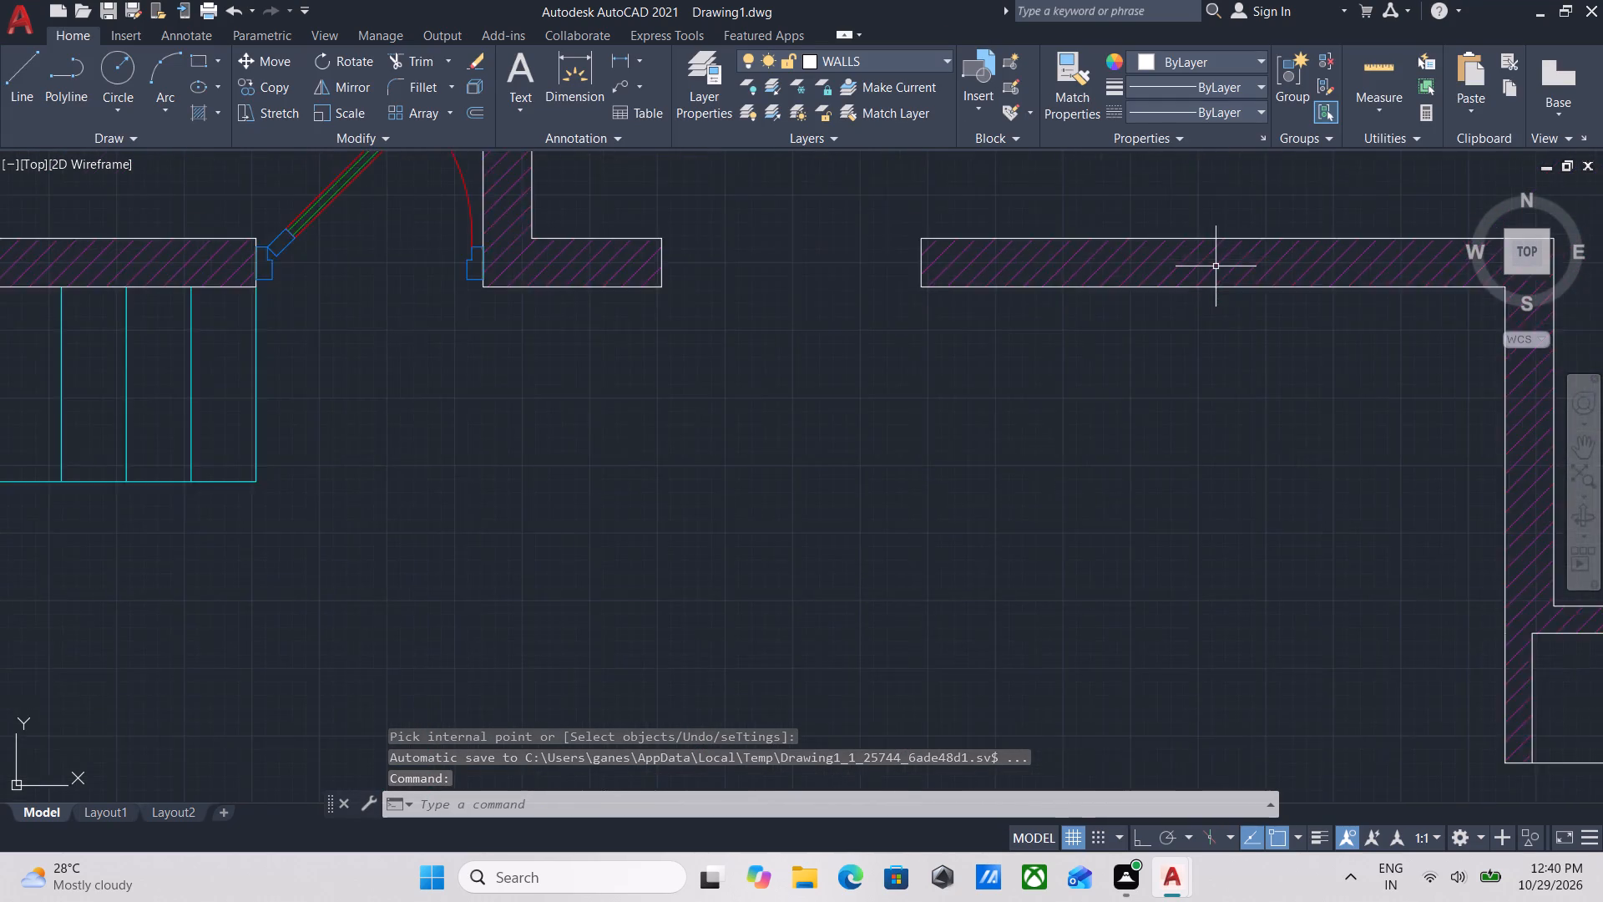
{"action": "scroll", "coordinate": [1216, 266], "scroll_direction": "down", "scroll_amount": 3}
{"action": "middle_click_drag", "start_coordinate": [1216, 269], "coordinate": [1184, 424]}
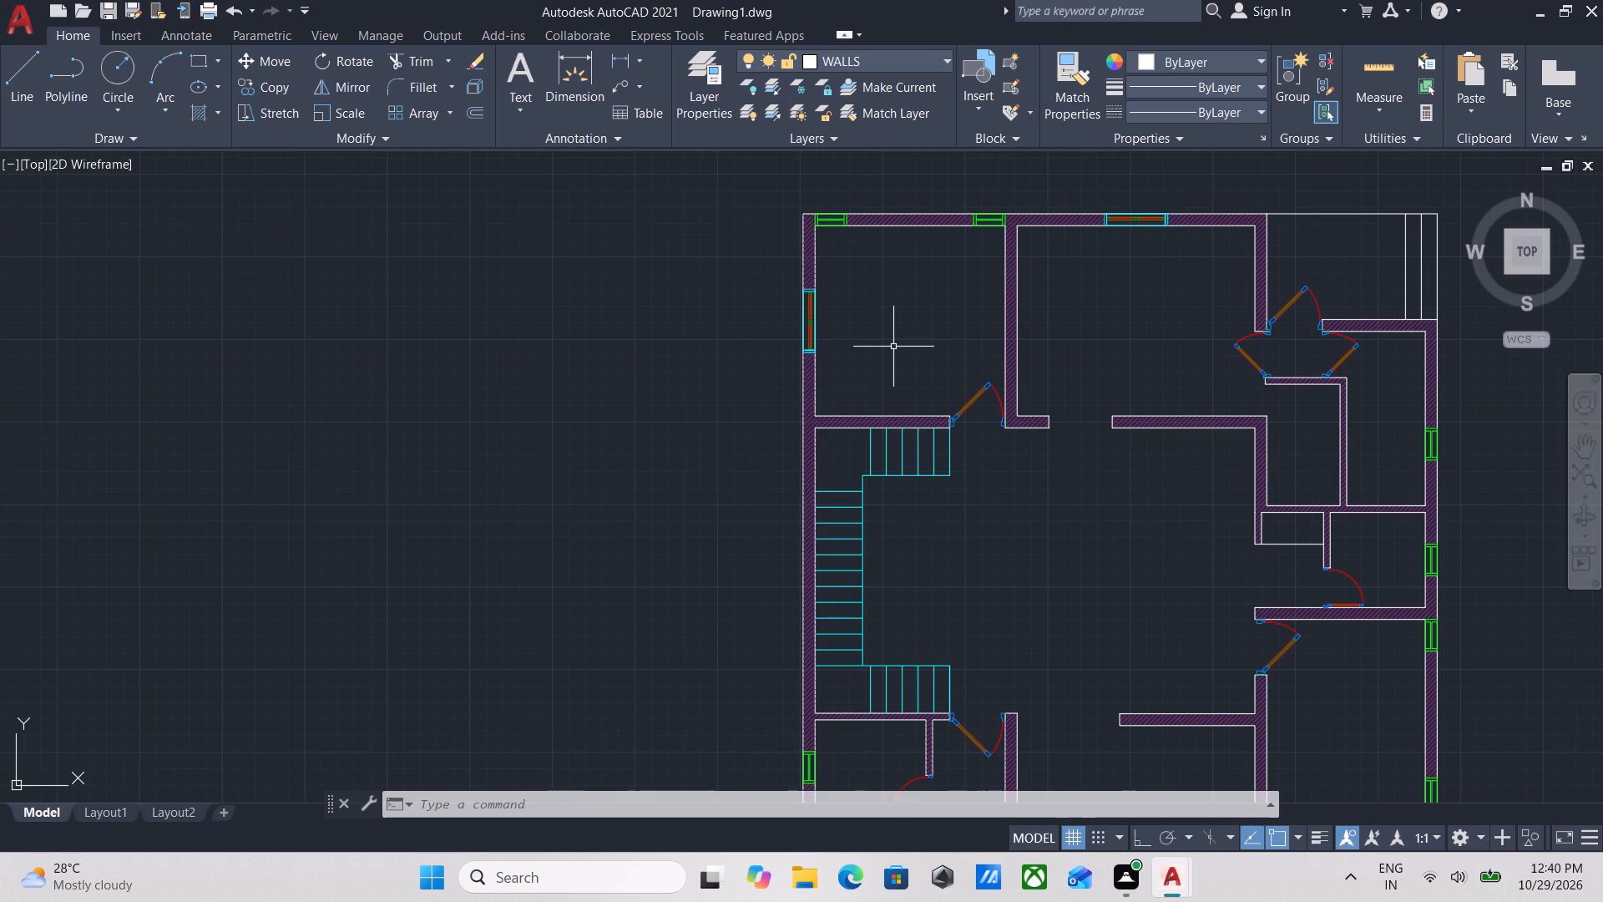
{"action": "scroll", "coordinate": [889, 334], "scroll_direction": "up", "scroll_amount": 2}
{"action": "scroll", "coordinate": [889, 334], "scroll_direction": "down", "scroll_amount": 3}
{"action": "middle_click_drag", "start_coordinate": [1028, 450], "coordinate": [568, 379]}
{"action": "scroll", "coordinate": [902, 404], "scroll_direction": "down", "scroll_amount": 1}
{"action": "middle_click_drag", "start_coordinate": [902, 404], "coordinate": [731, 408]}
{"action": "scroll", "coordinate": [1241, 439], "scroll_direction": "up", "scroll_amount": 2}
{"action": "middle_click_drag", "start_coordinate": [1261, 439], "coordinate": [1150, 503]}
{"action": "scroll", "coordinate": [1229, 437], "scroll_direction": "up", "scroll_amount": 2}
{"action": "middle_click_drag", "start_coordinate": [1239, 343], "coordinate": [1236, 502]}
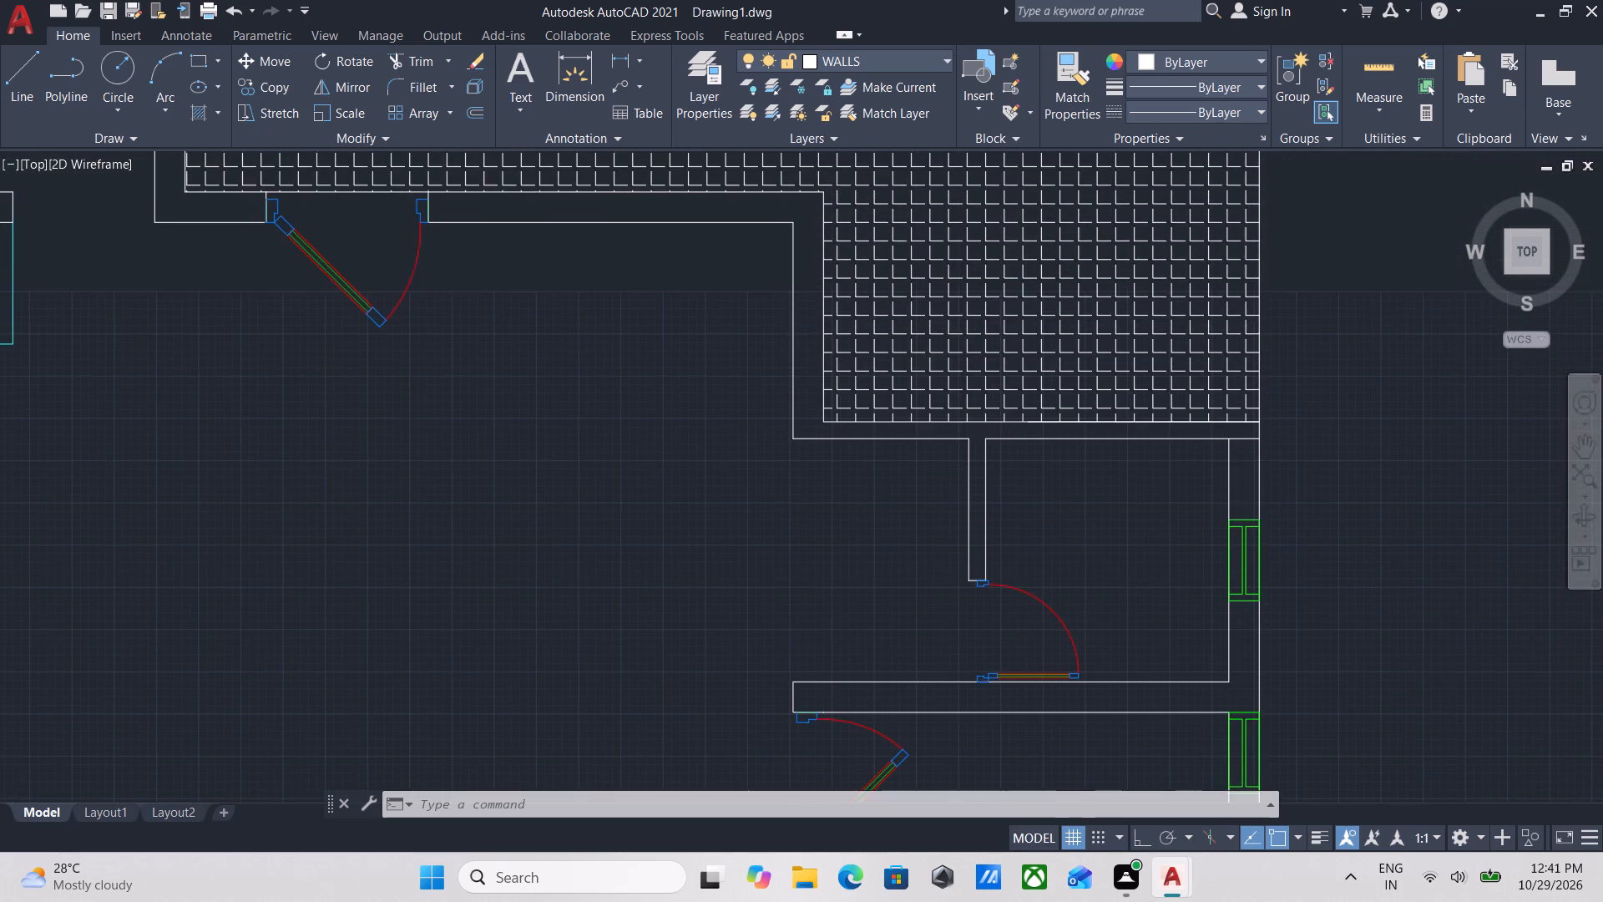
Trim the wall line crossing the northeast wall corner of the second plan's small eastern room.
{"action": "scroll", "coordinate": [1241, 454], "scroll_direction": "up", "scroll_amount": 2}
{"action": "key", "text": "Escape"}
{"action": "type", "text": "TR"}
{"action": "scroll", "coordinate": [1241, 495], "scroll_direction": "down", "scroll_amount": 7}
{"action": "middle_click_drag", "start_coordinate": [1090, 499], "coordinate": [1214, 464]}
{"action": "scroll", "coordinate": [1372, 491], "scroll_direction": "up", "scroll_amount": 3}
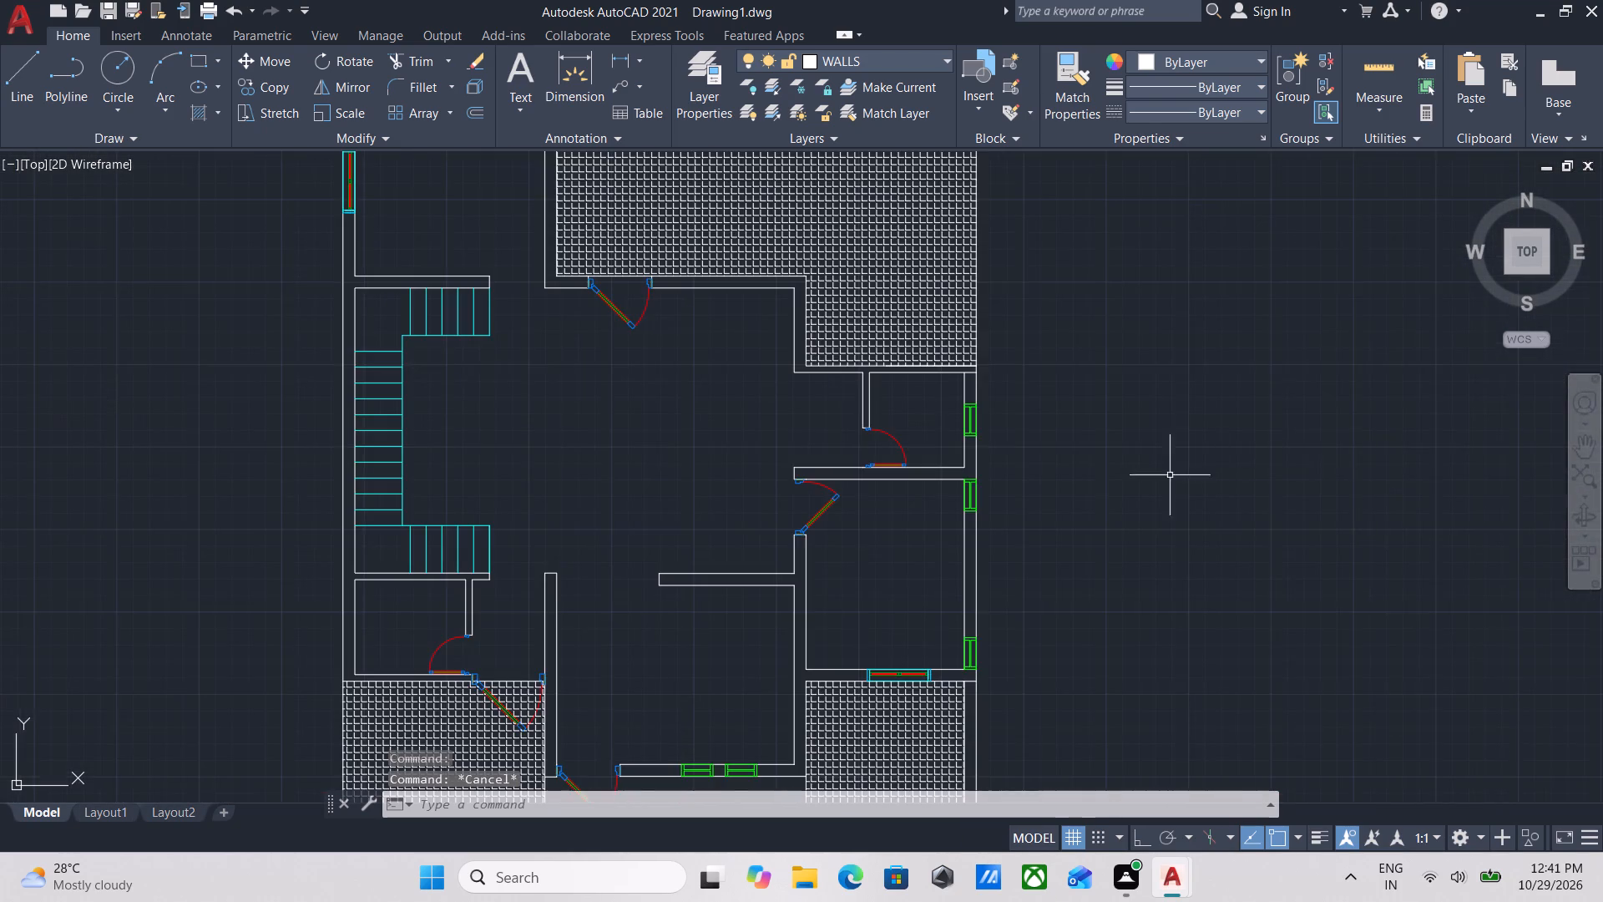
{"action": "middle_click_drag", "start_coordinate": [1090, 468], "coordinate": [1168, 448]}
{"action": "scroll", "coordinate": [1151, 448], "scroll_direction": "up", "scroll_amount": 1}
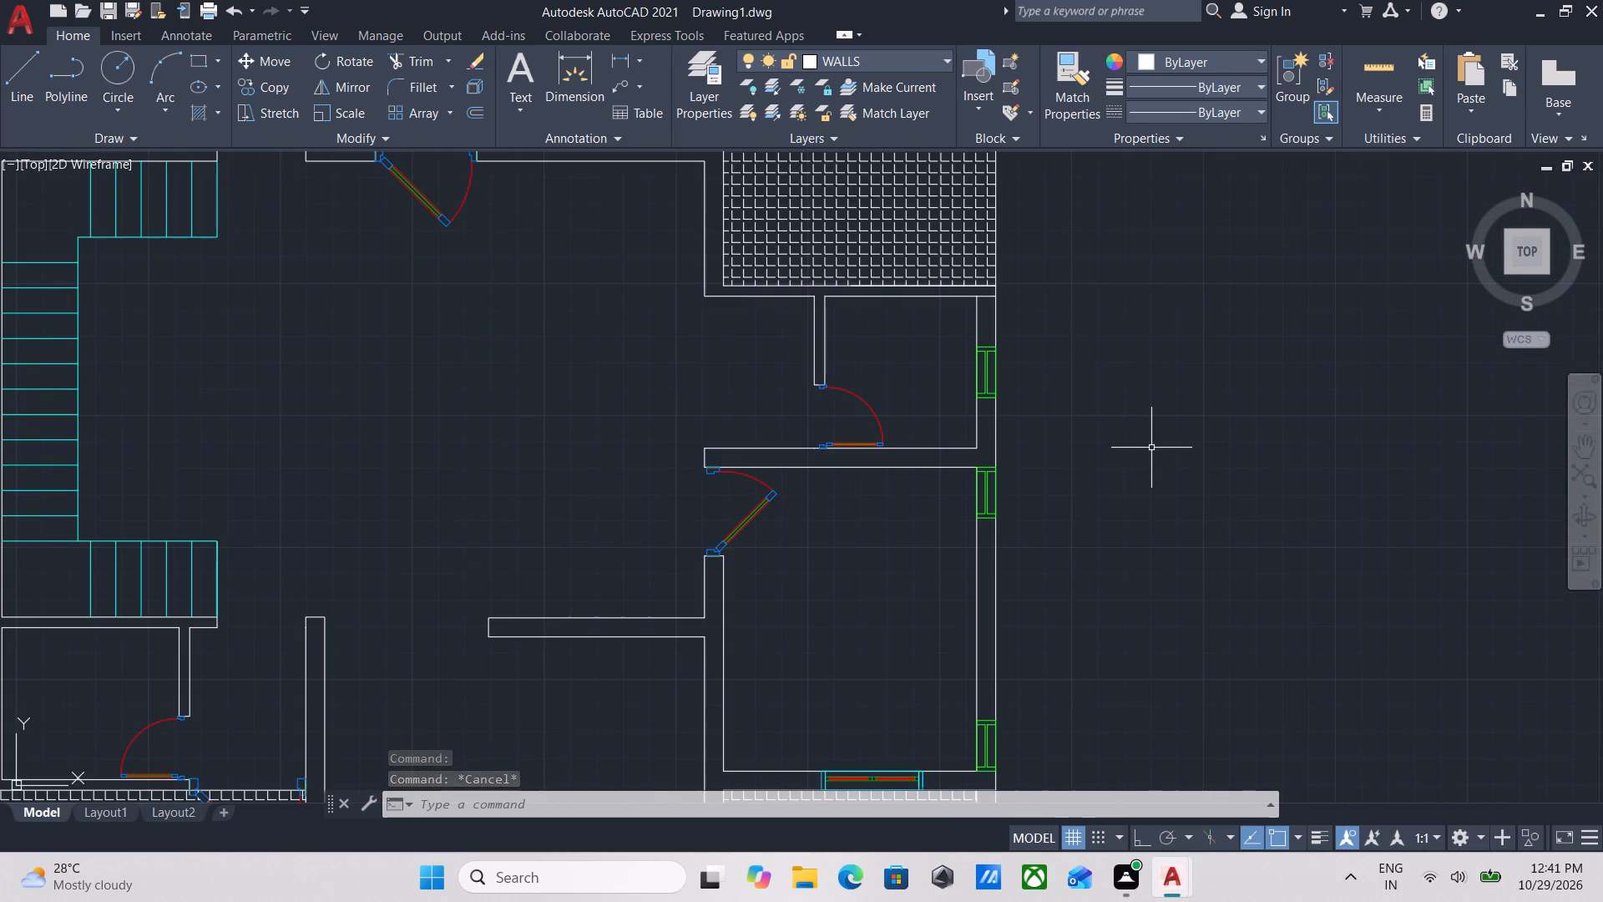
{"action": "type", "text": "TR"}
{"action": "key", "text": "Return"}
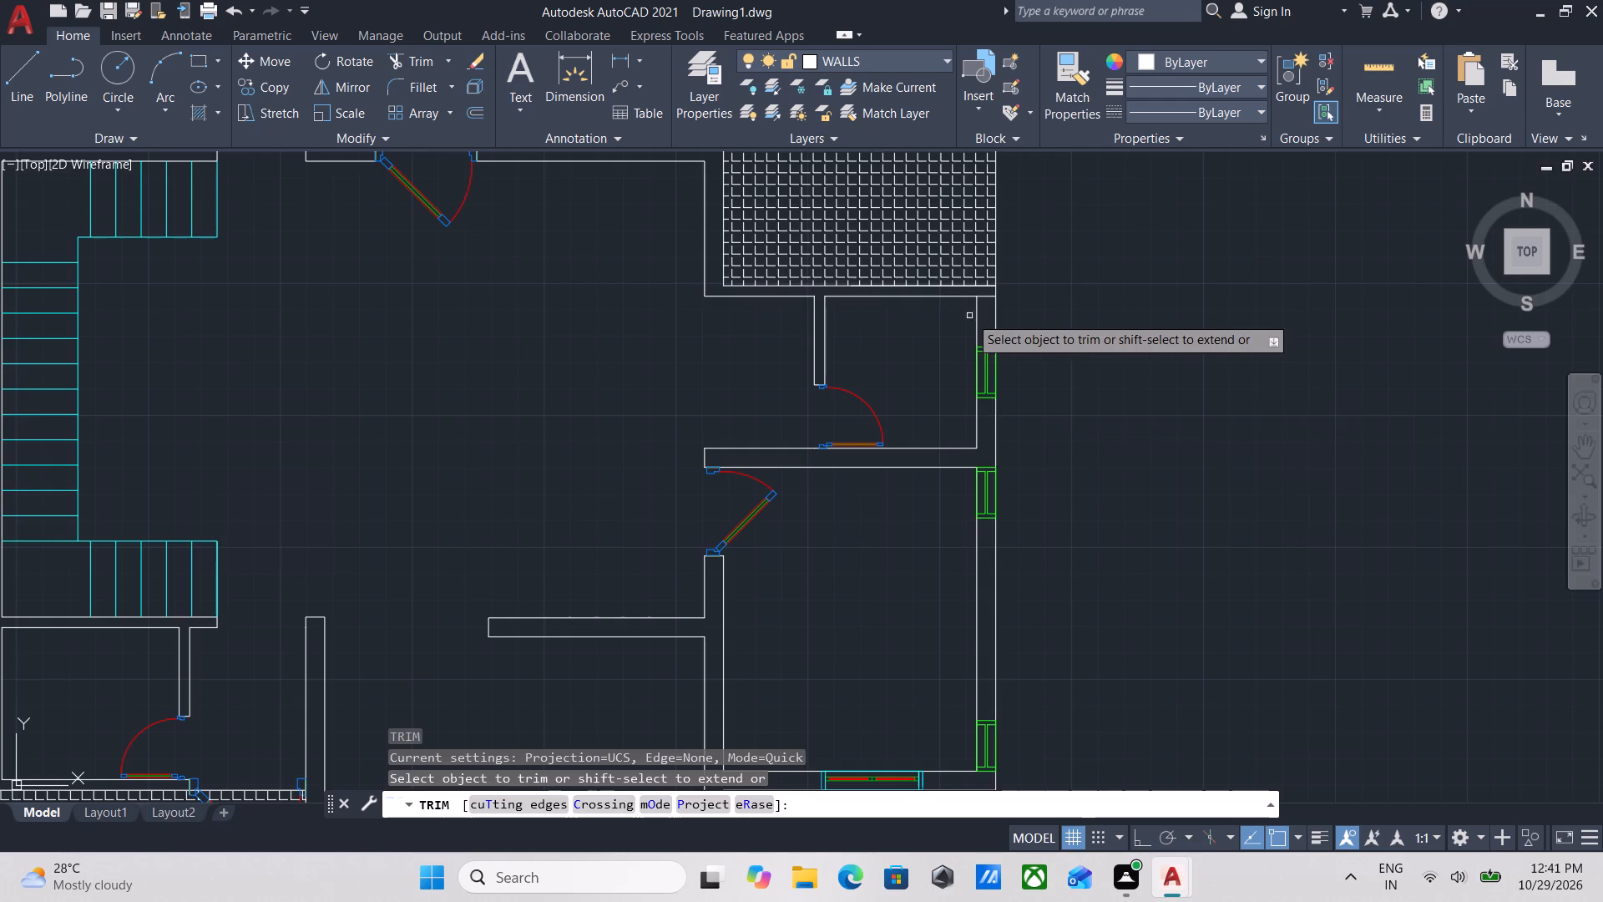
{"action": "scroll", "coordinate": [974, 316], "scroll_direction": "up", "scroll_amount": 3}
{"action": "left_click", "coordinate": [1009, 256]}
{"action": "left_click", "coordinate": [1011, 240]}
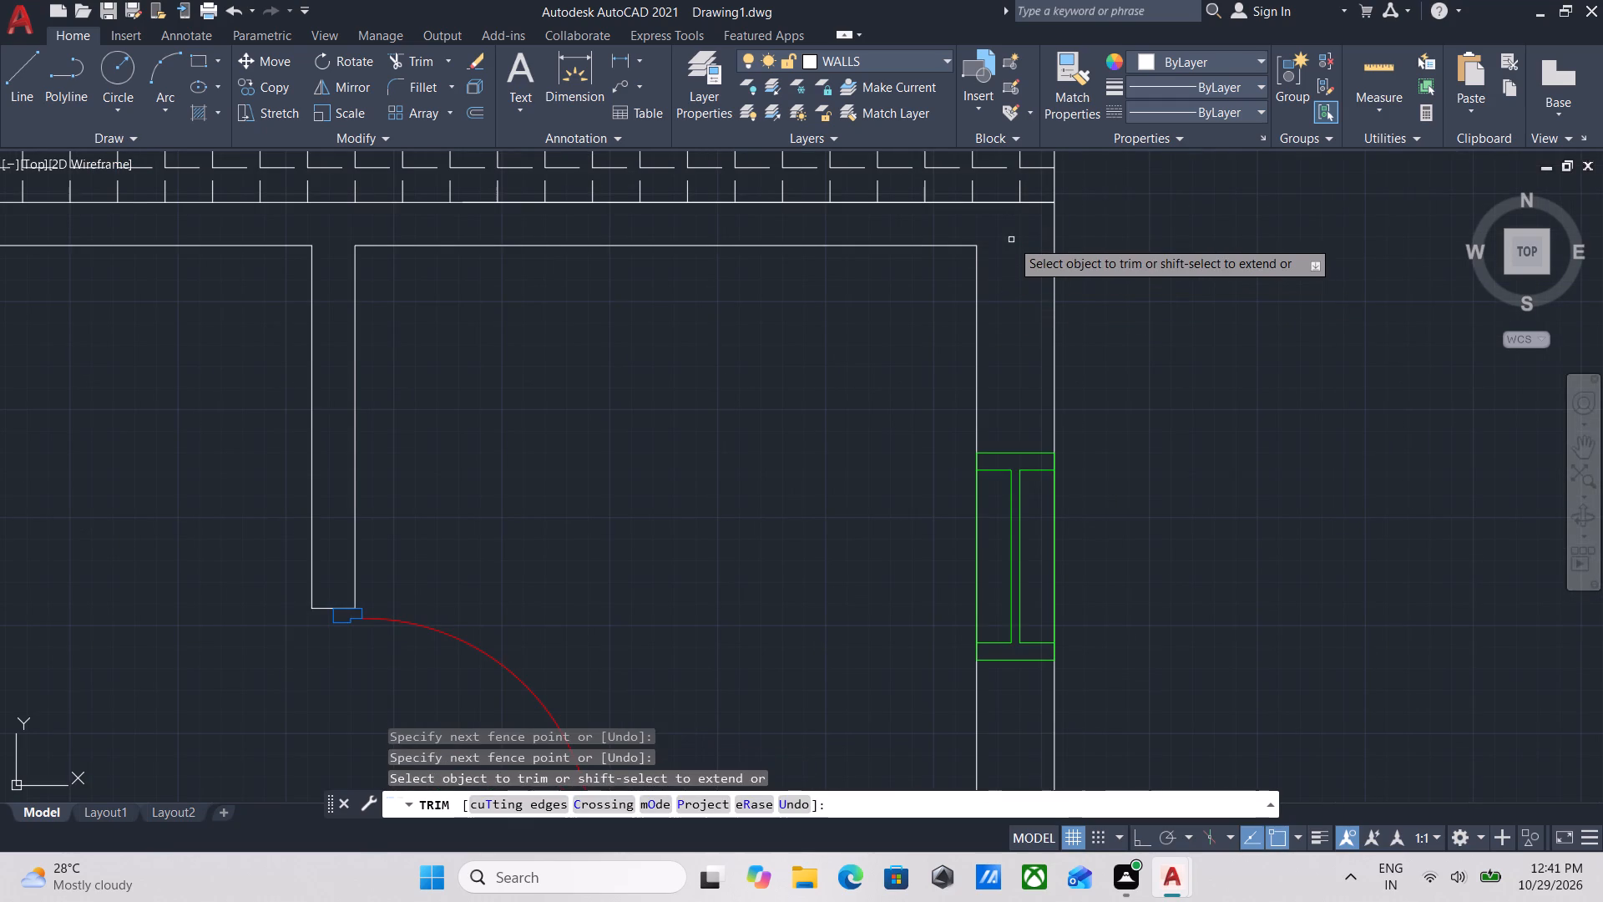
{"action": "scroll", "coordinate": [1011, 240], "scroll_direction": "down", "scroll_amount": 4}
{"action": "key", "text": "Escape"}
Inspect the second plan's walls for unclean junctions, from the southern rooms and terraces up to the northwest room.
{"action": "scroll", "coordinate": [1011, 240], "scroll_direction": "down", "scroll_amount": 2}
{"action": "middle_click_drag", "start_coordinate": [857, 234], "coordinate": [957, 330]}
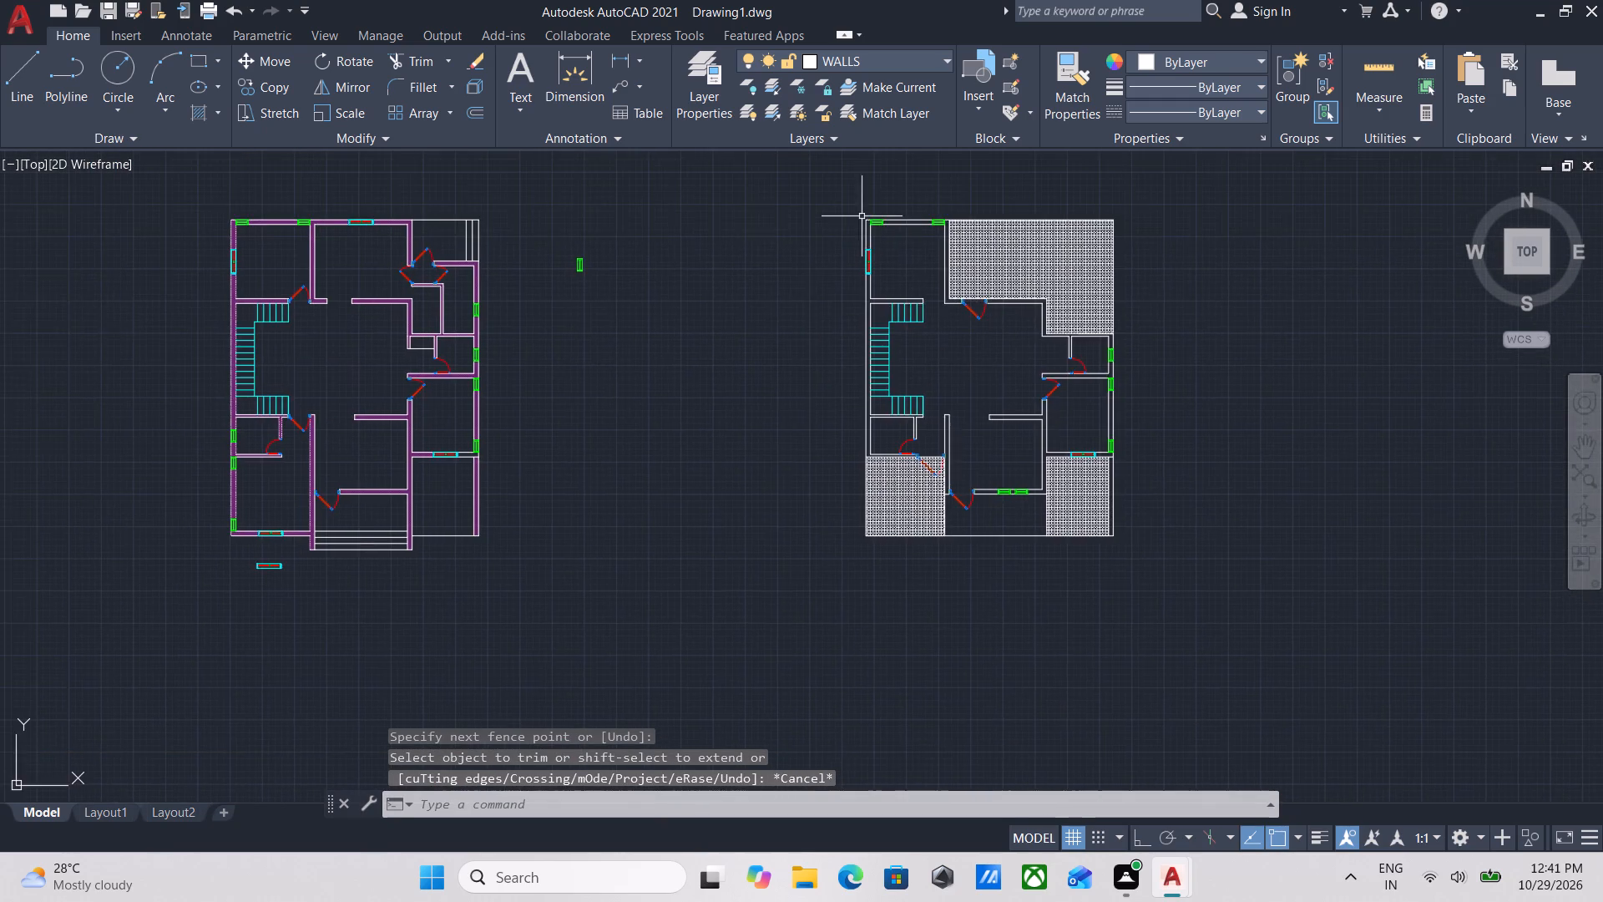
{"action": "scroll", "coordinate": [862, 216], "scroll_direction": "up", "scroll_amount": 2}
{"action": "middle_click_drag", "start_coordinate": [1029, 409], "coordinate": [751, 154]}
{"action": "middle_click_drag", "start_coordinate": [1005, 595], "coordinate": [978, 428]}
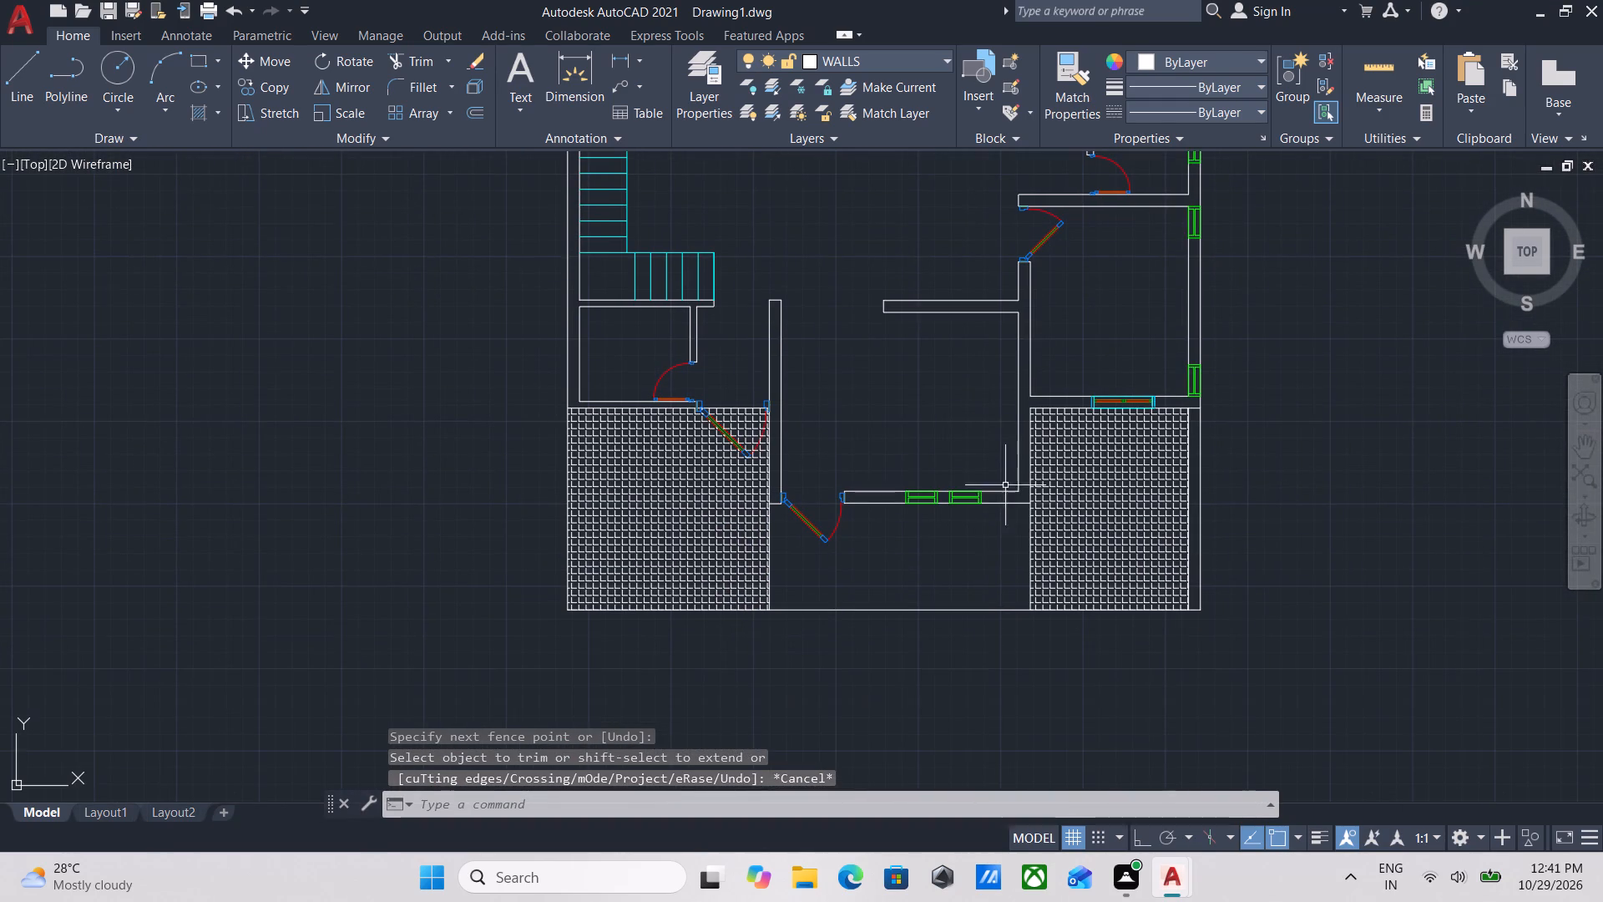
{"action": "scroll", "coordinate": [972, 583], "scroll_direction": "up", "scroll_amount": 1}
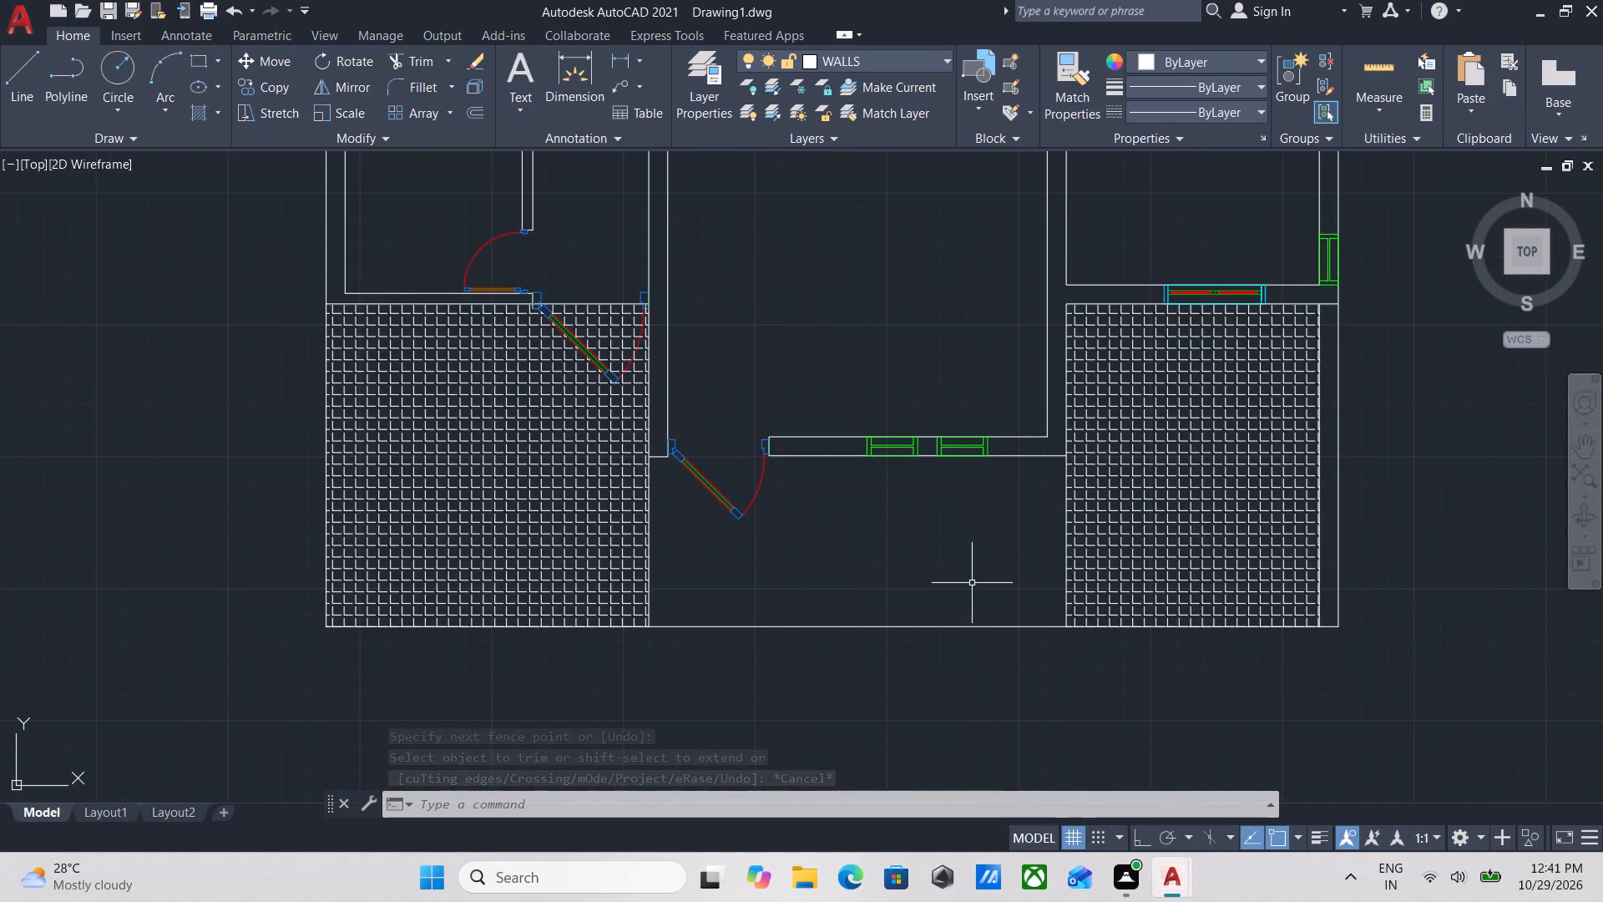
{"action": "middle_click_drag", "start_coordinate": [967, 611], "coordinate": [1070, 786]}
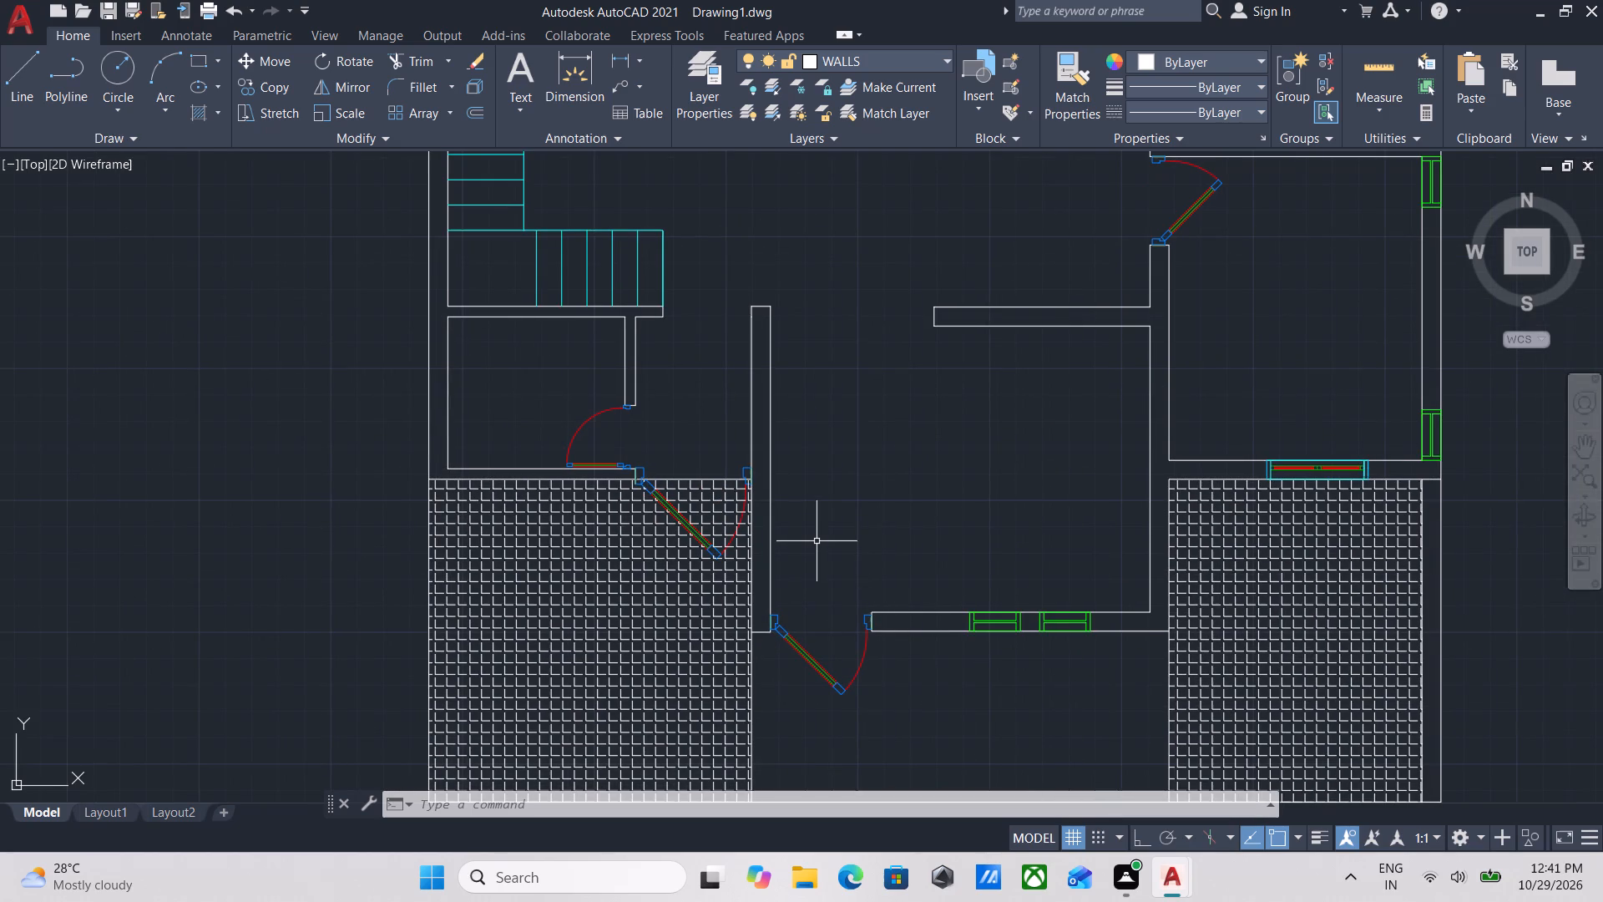
{"action": "middle_click_drag", "start_coordinate": [817, 541], "coordinate": [850, 592]}
{"action": "middle_click_drag", "start_coordinate": [803, 545], "coordinate": [831, 550]}
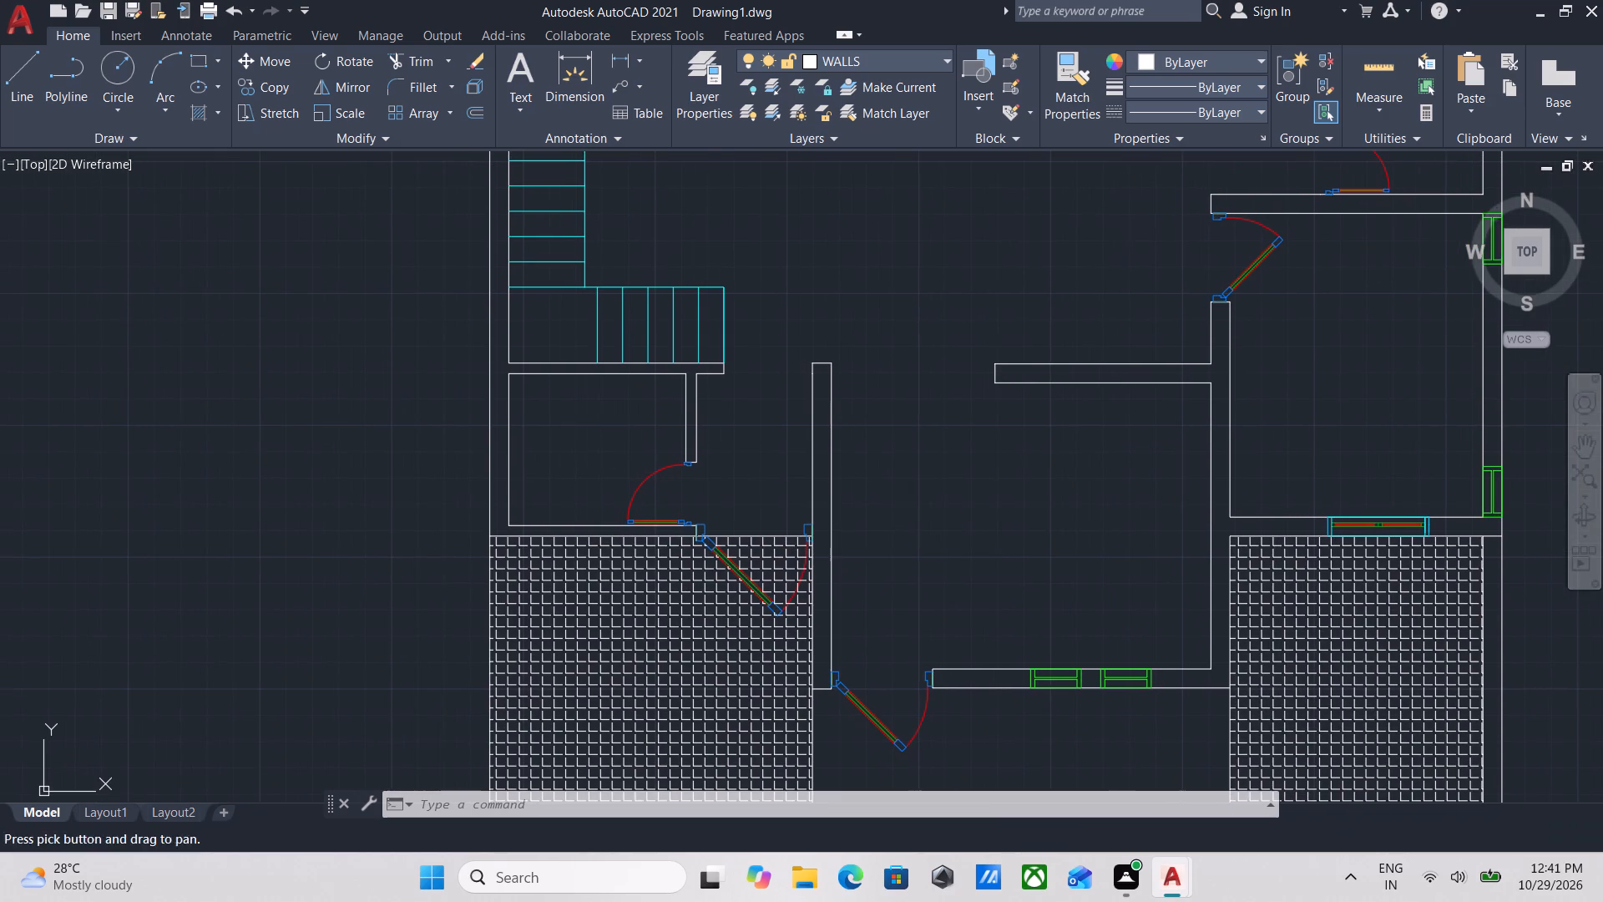
{"action": "middle_click_drag", "start_coordinate": [738, 580], "coordinate": [899, 675]}
{"action": "middle_click_drag", "start_coordinate": [660, 468], "coordinate": [776, 584]}
{"action": "middle_click_drag", "start_coordinate": [762, 502], "coordinate": [786, 676]}
{"action": "scroll", "coordinate": [817, 524], "scroll_direction": "down", "scroll_amount": 1}
{"action": "middle_click_drag", "start_coordinate": [817, 524], "coordinate": [796, 638]}
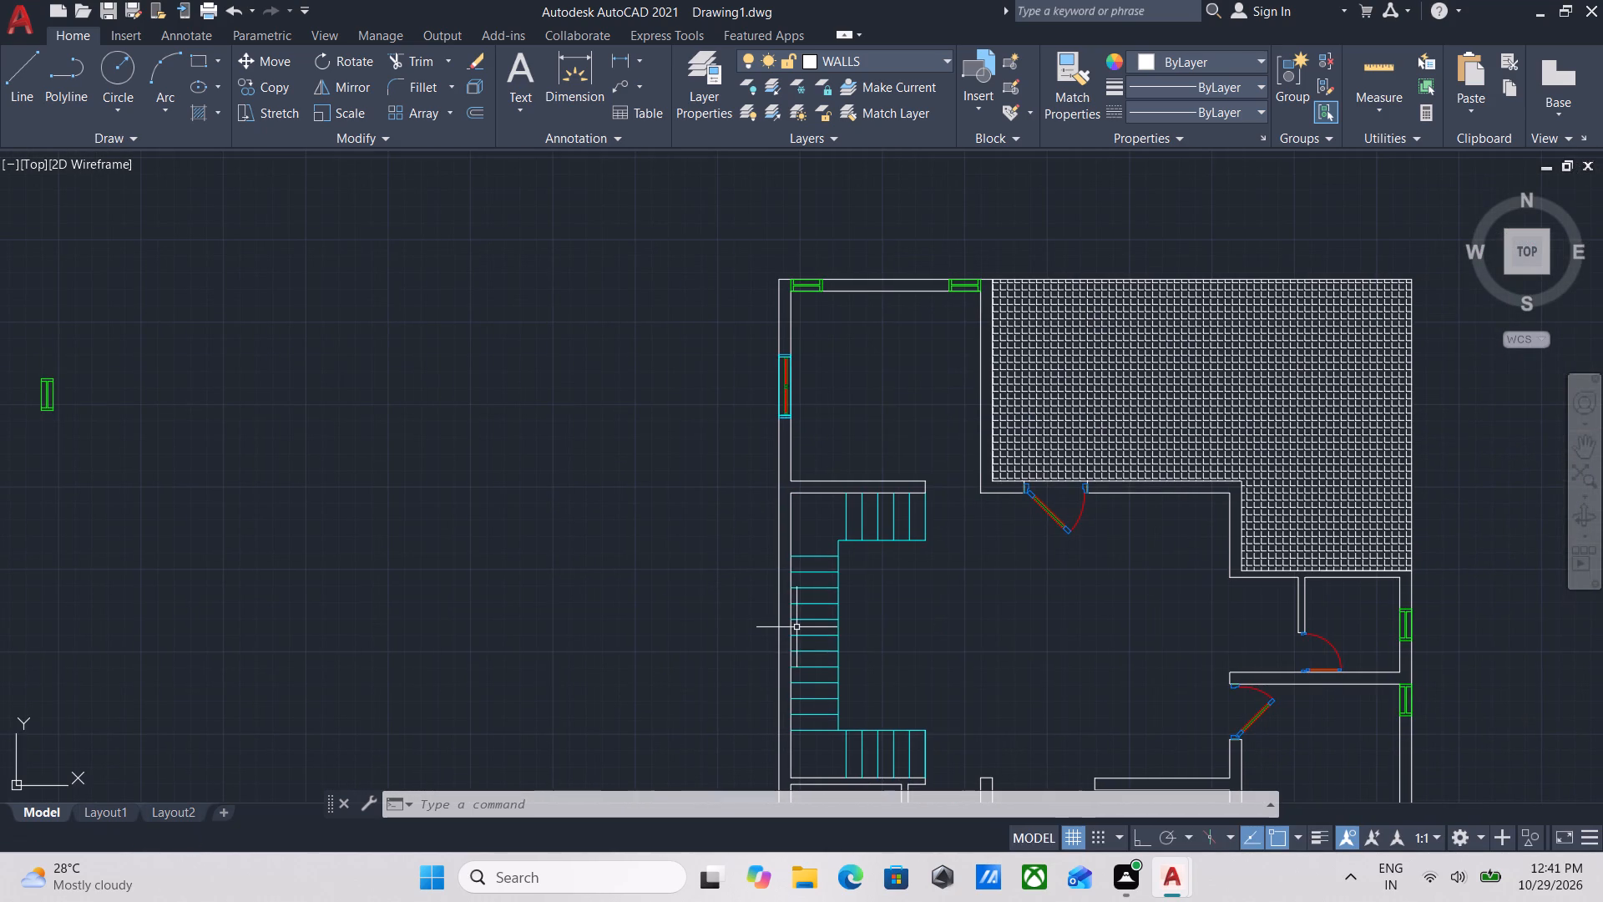
Hatch the second plan's west wall with its connected partitions, the northwest corner and the north wall between the two windows.
{"action": "key", "text": "h"}
{"action": "key", "text": "Return"}
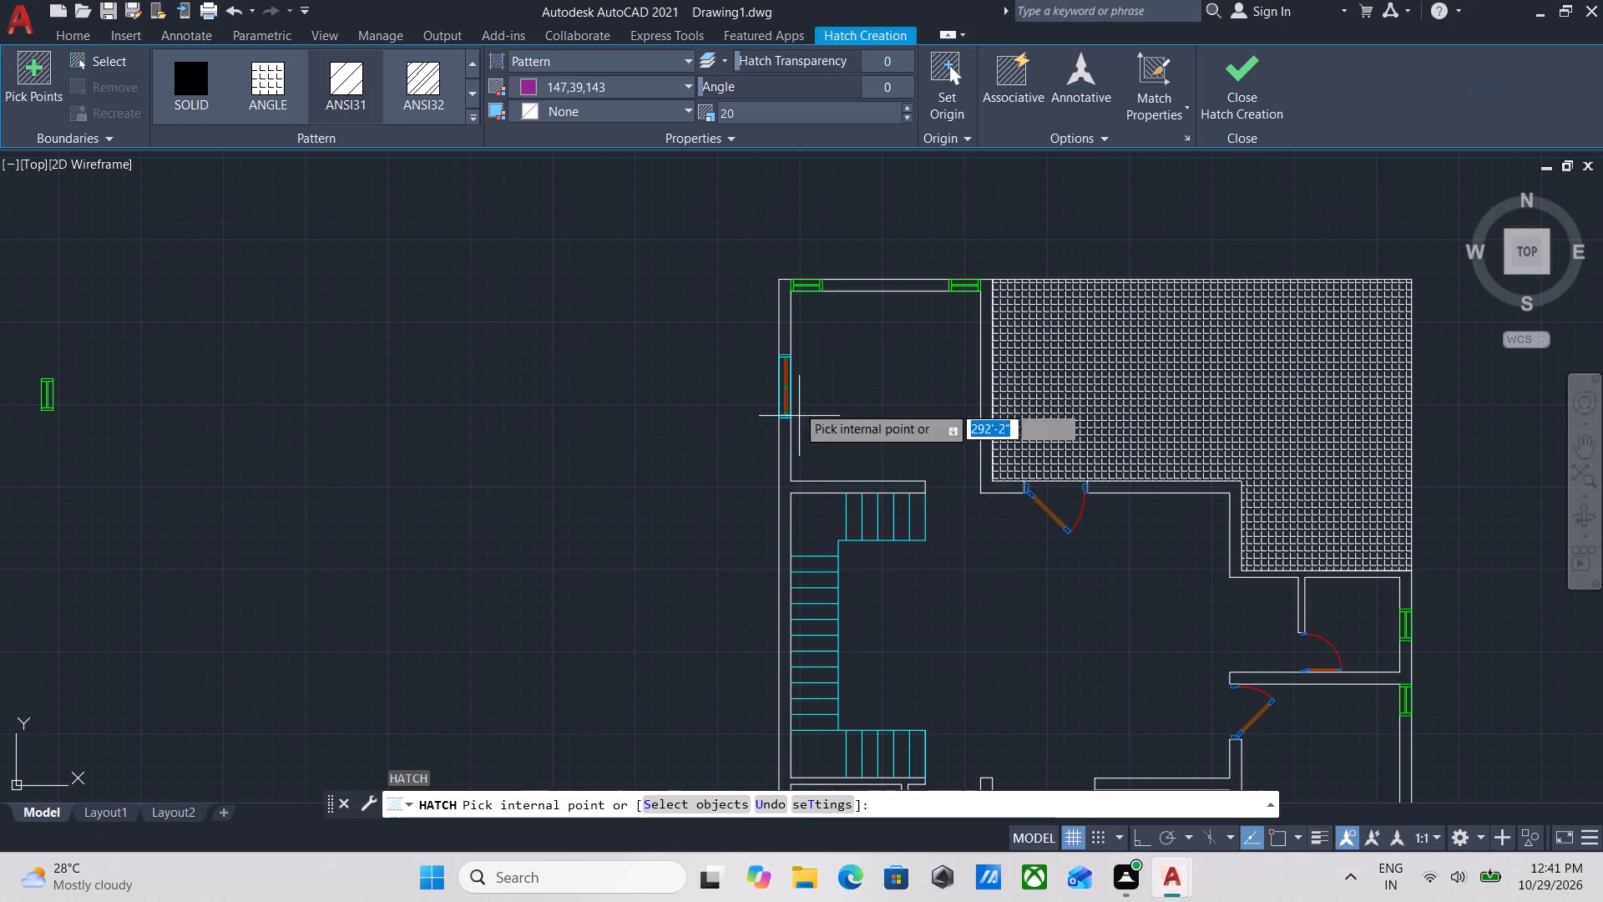
{"action": "scroll", "coordinate": [793, 484], "scroll_direction": "up", "scroll_amount": 2}
{"action": "left_click", "coordinate": [761, 450]}
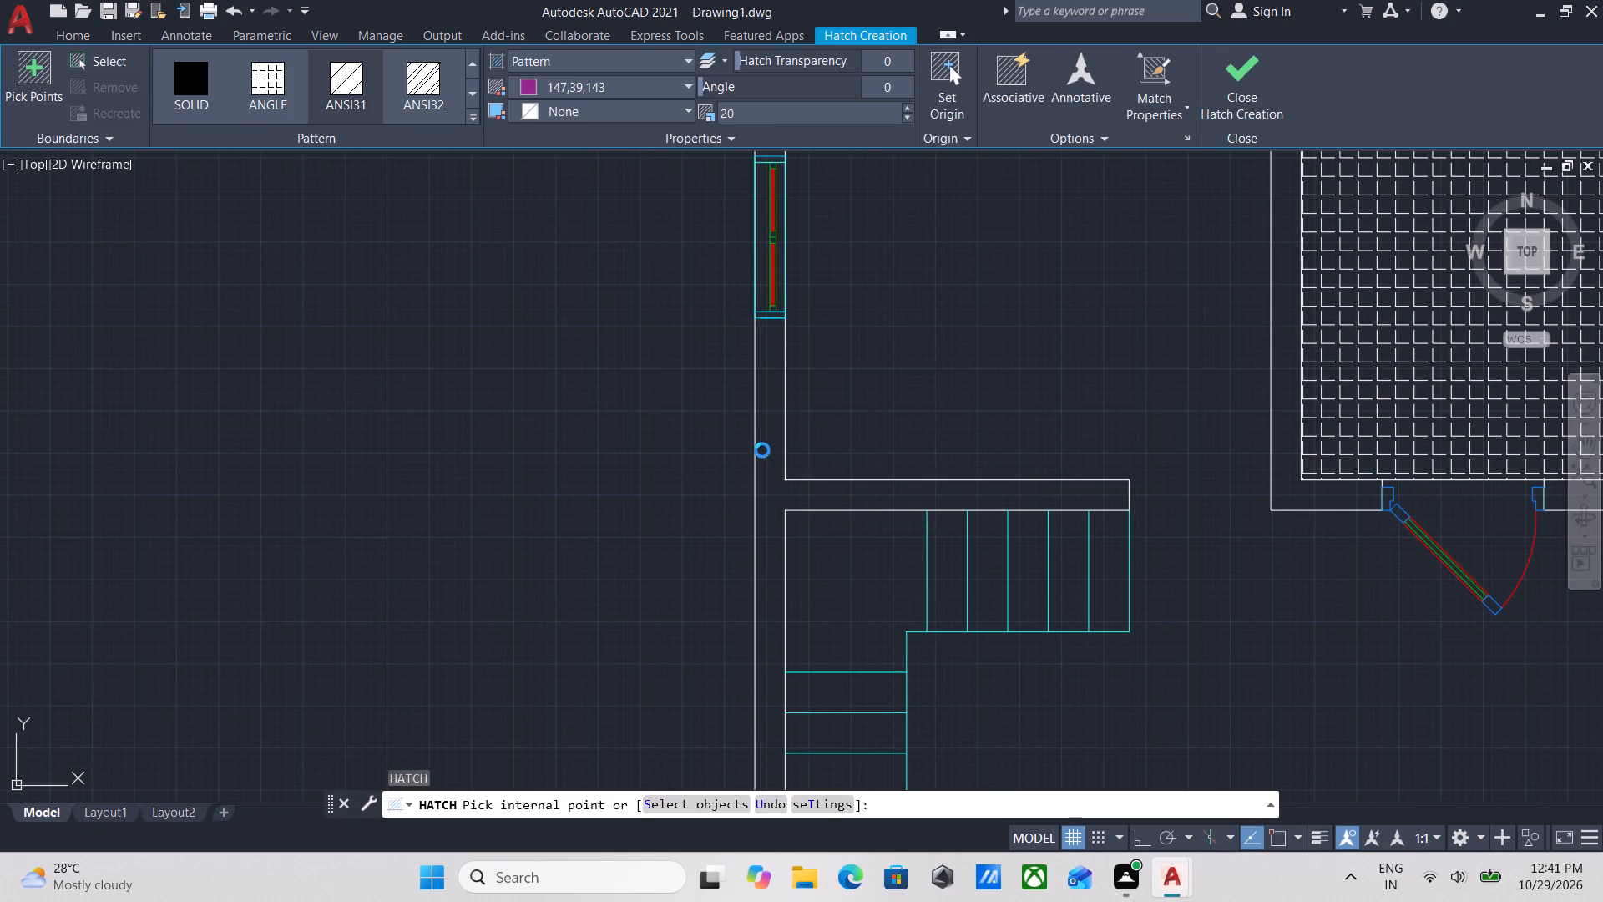
{"action": "left_click", "coordinate": [982, 485]}
{"action": "scroll", "coordinate": [848, 496], "scroll_direction": "down", "scroll_amount": 1}
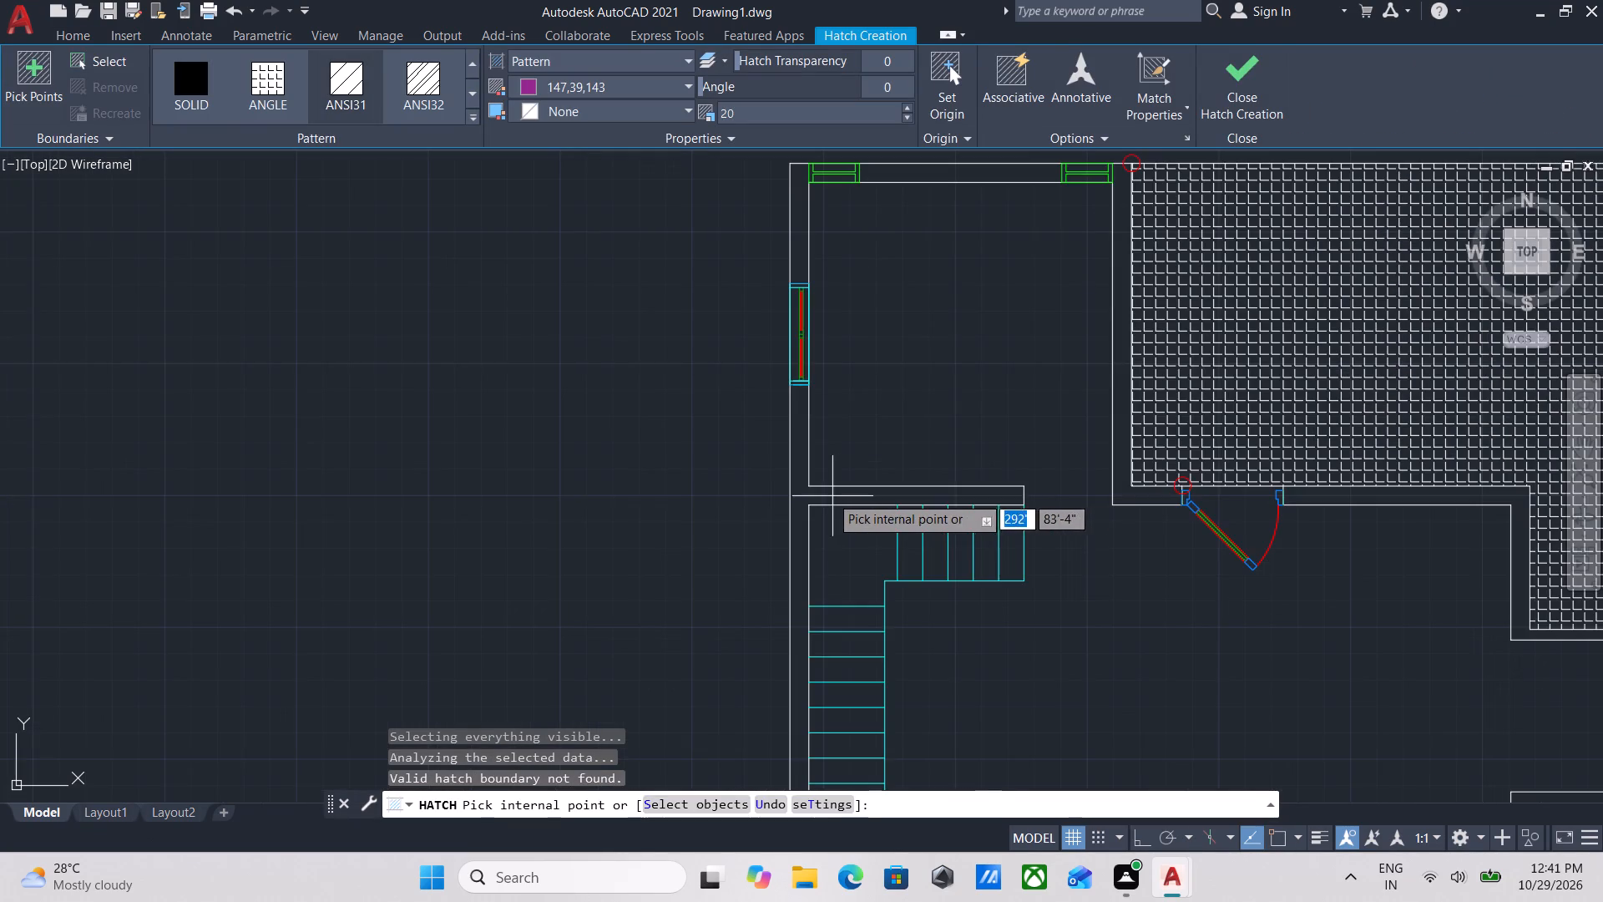
{"action": "left_click", "coordinate": [800, 479]}
{"action": "middle_click_drag", "start_coordinate": [800, 478], "coordinate": [798, 662]}
{"action": "scroll", "coordinate": [799, 648], "scroll_direction": "down", "scroll_amount": 1}
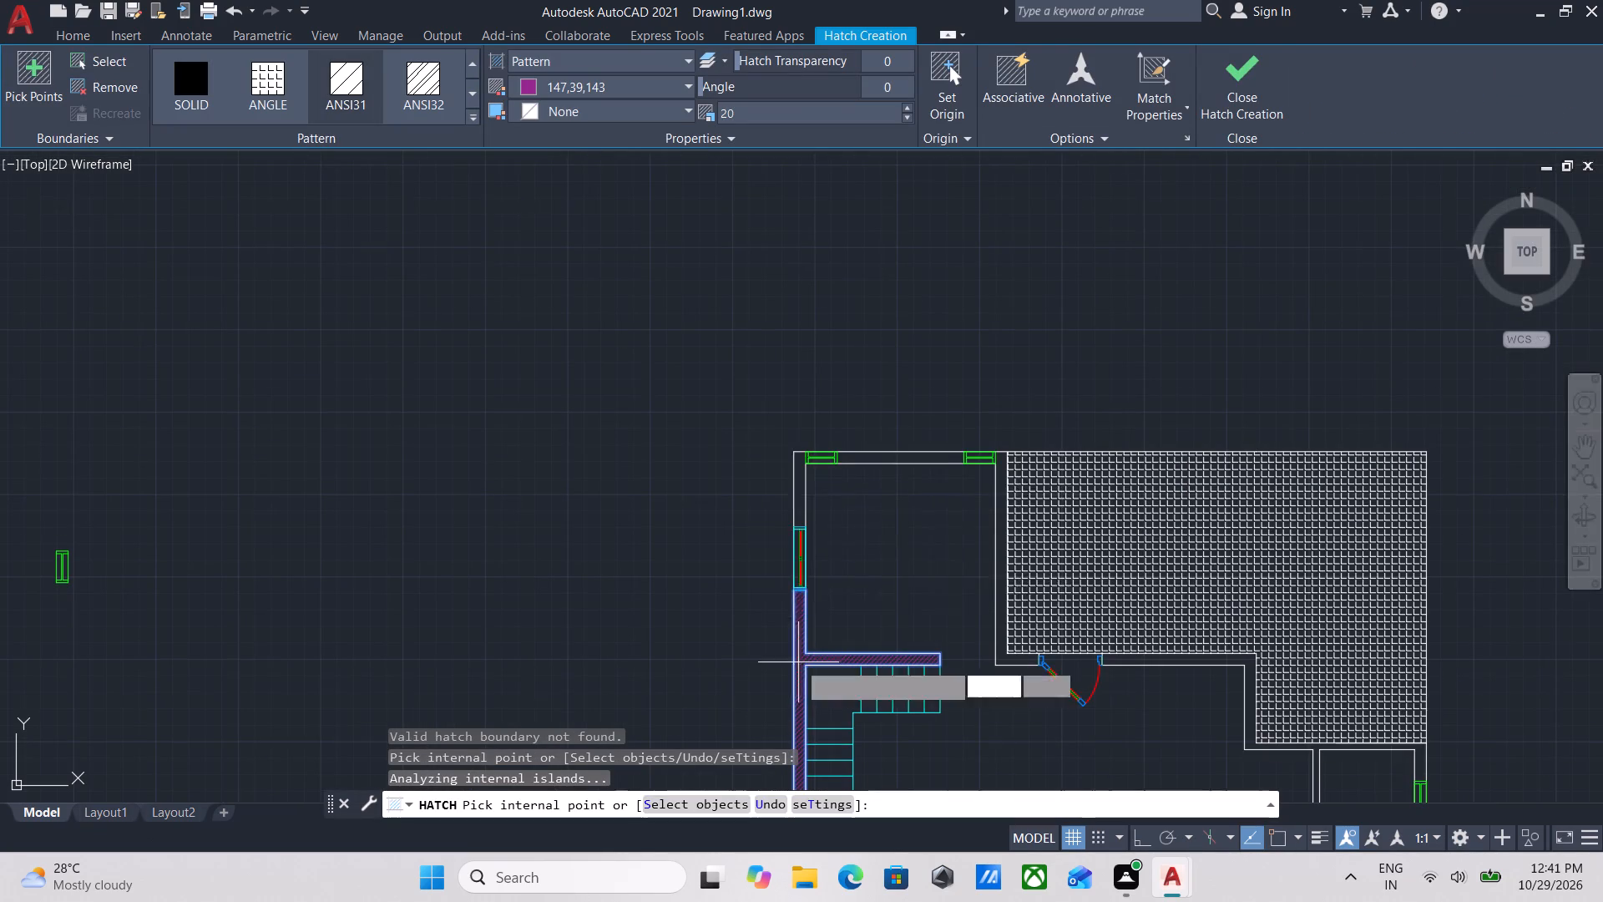
{"action": "left_click", "coordinate": [801, 475]}
{"action": "scroll", "coordinate": [894, 461], "scroll_direction": "up", "scroll_amount": 3}
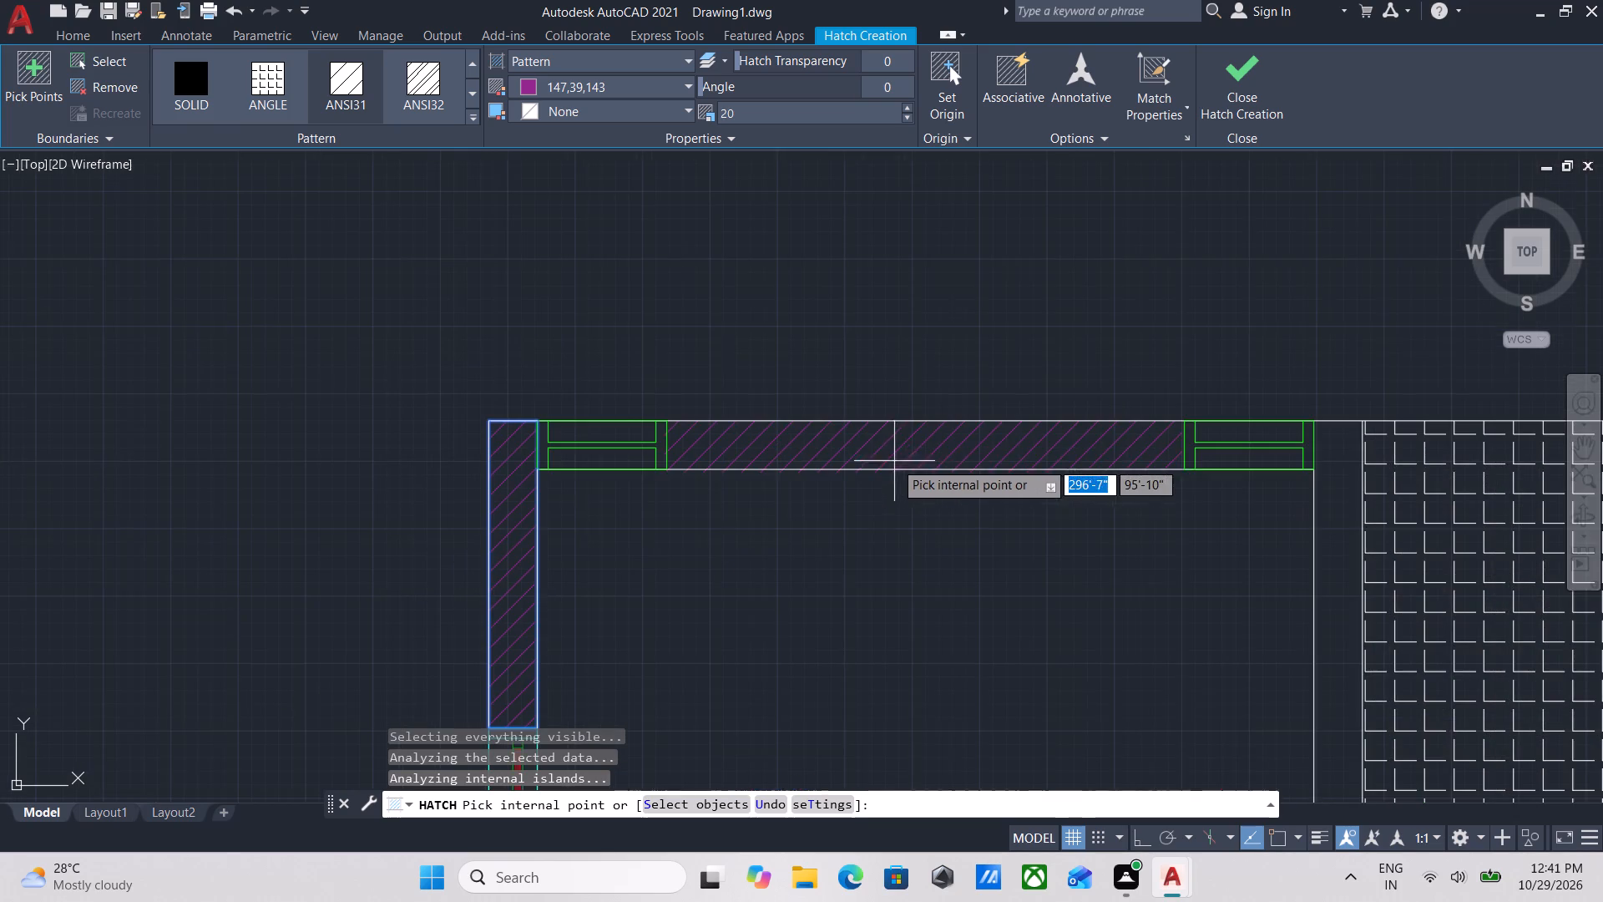
{"action": "left_click", "coordinate": [913, 450]}
Hatch the second plan's walls bordering the large northeast terrace on both sides of its door.
{"action": "middle_click_drag", "start_coordinate": [1074, 468], "coordinate": [721, 357]}
{"action": "scroll", "coordinate": [943, 440], "scroll_direction": "down", "scroll_amount": 1}
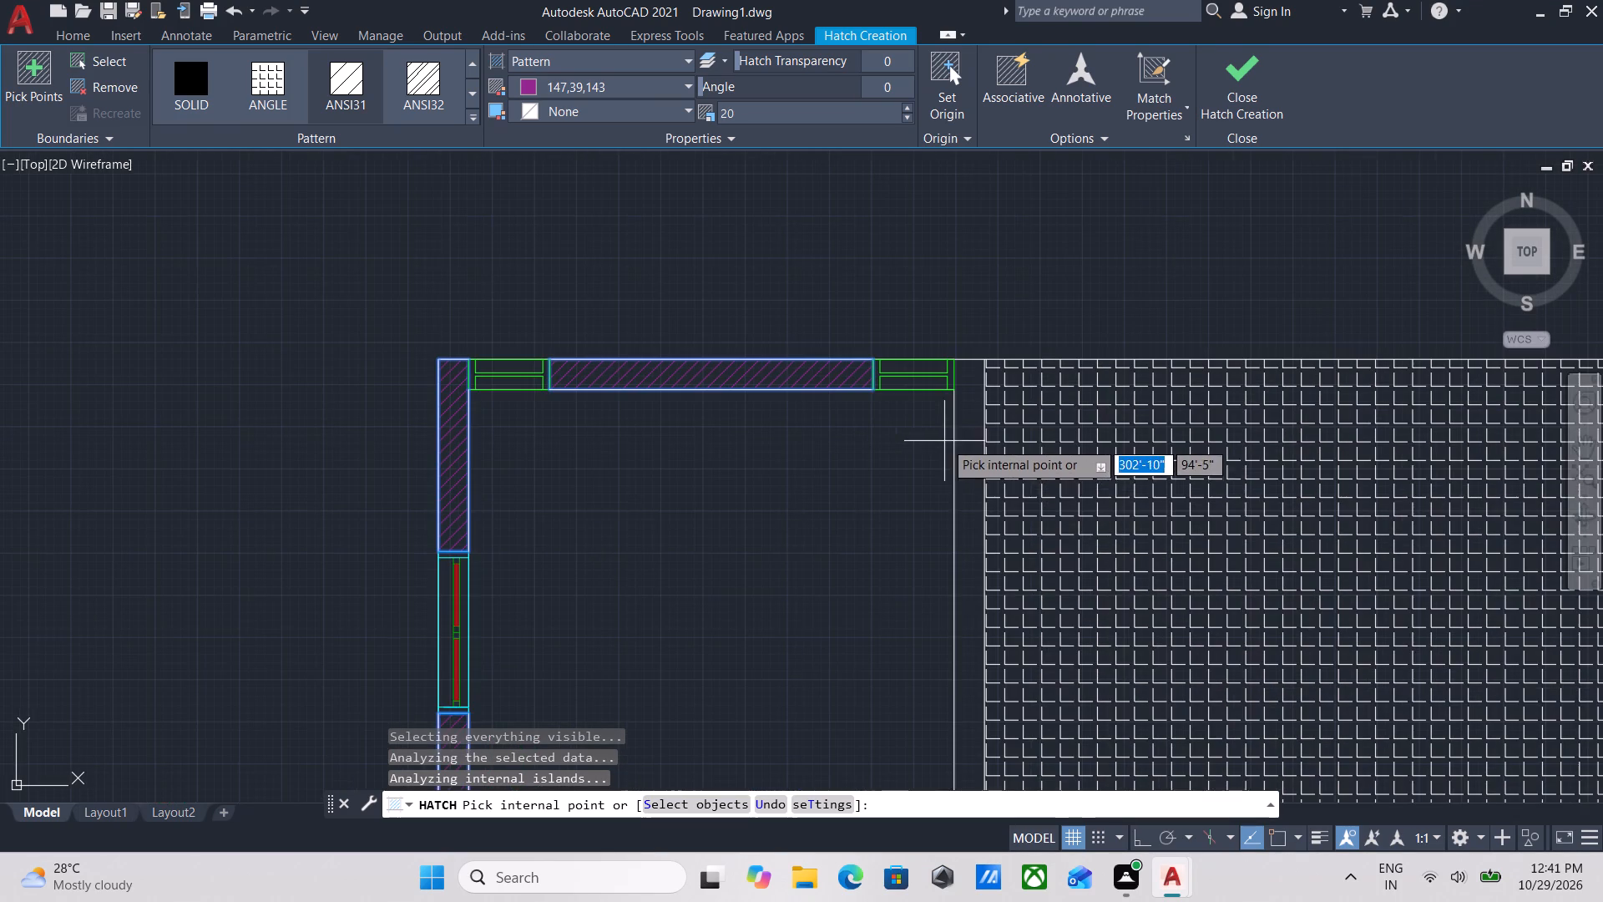
{"action": "left_click", "coordinate": [964, 451]}
{"action": "scroll", "coordinate": [964, 451], "scroll_direction": "down", "scroll_amount": 1}
{"action": "middle_click_drag", "start_coordinate": [964, 451], "coordinate": [869, 286]}
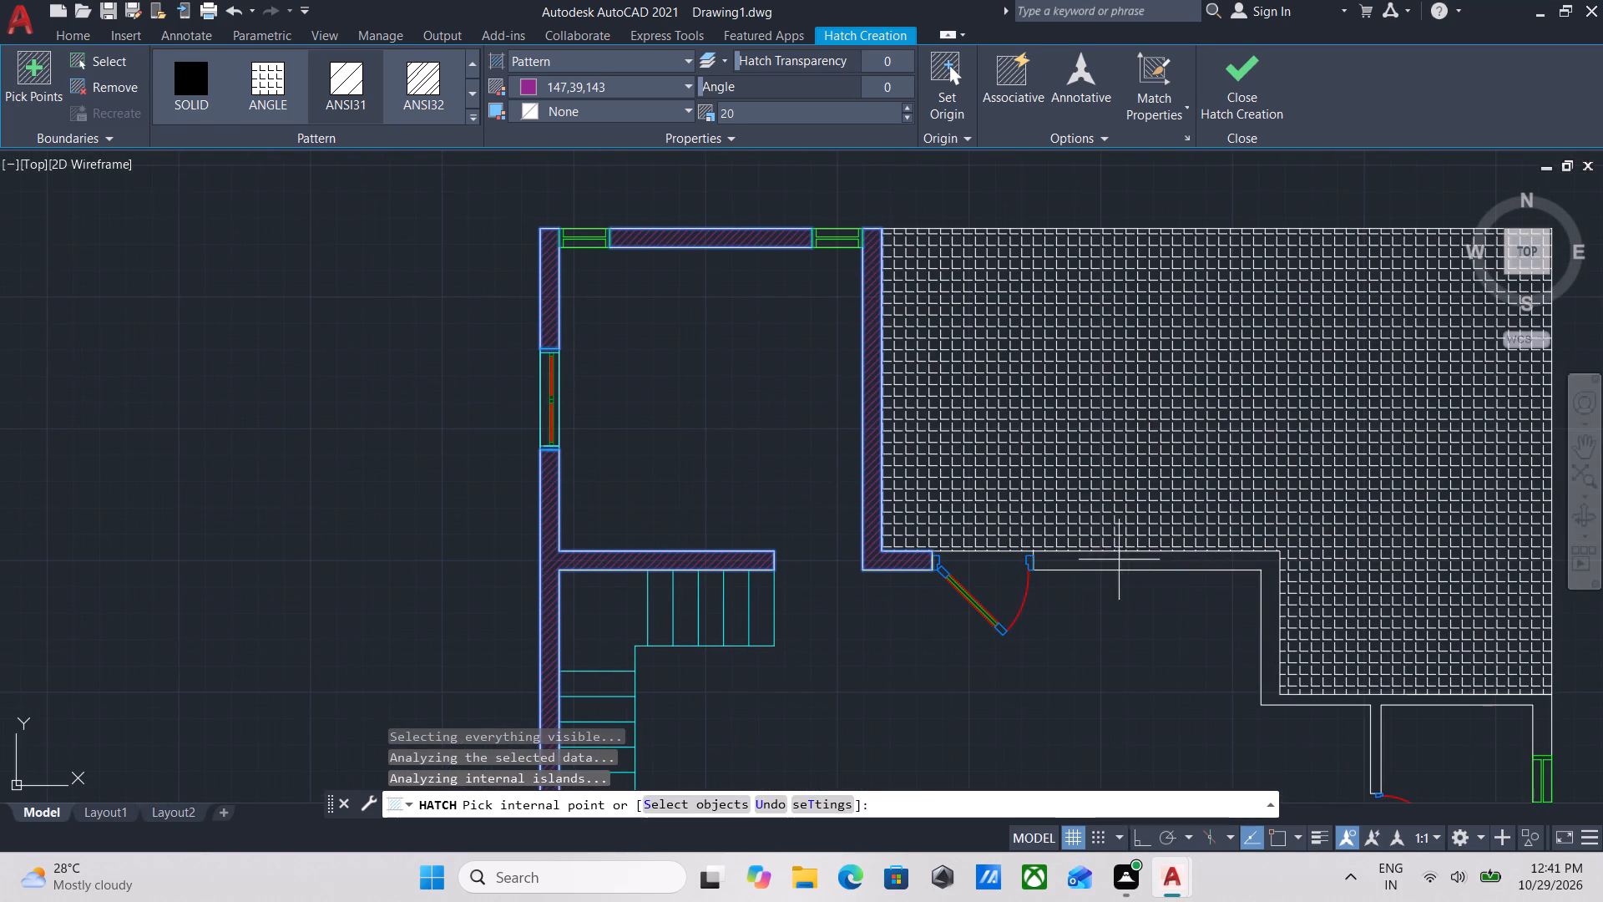
{"action": "left_click", "coordinate": [1148, 562]}
Hatch the wall south of the small eastern room and the east wall segment between the two windows below, and finish the hatch.
{"action": "middle_click_drag", "start_coordinate": [1150, 565], "coordinate": [817, 378]}
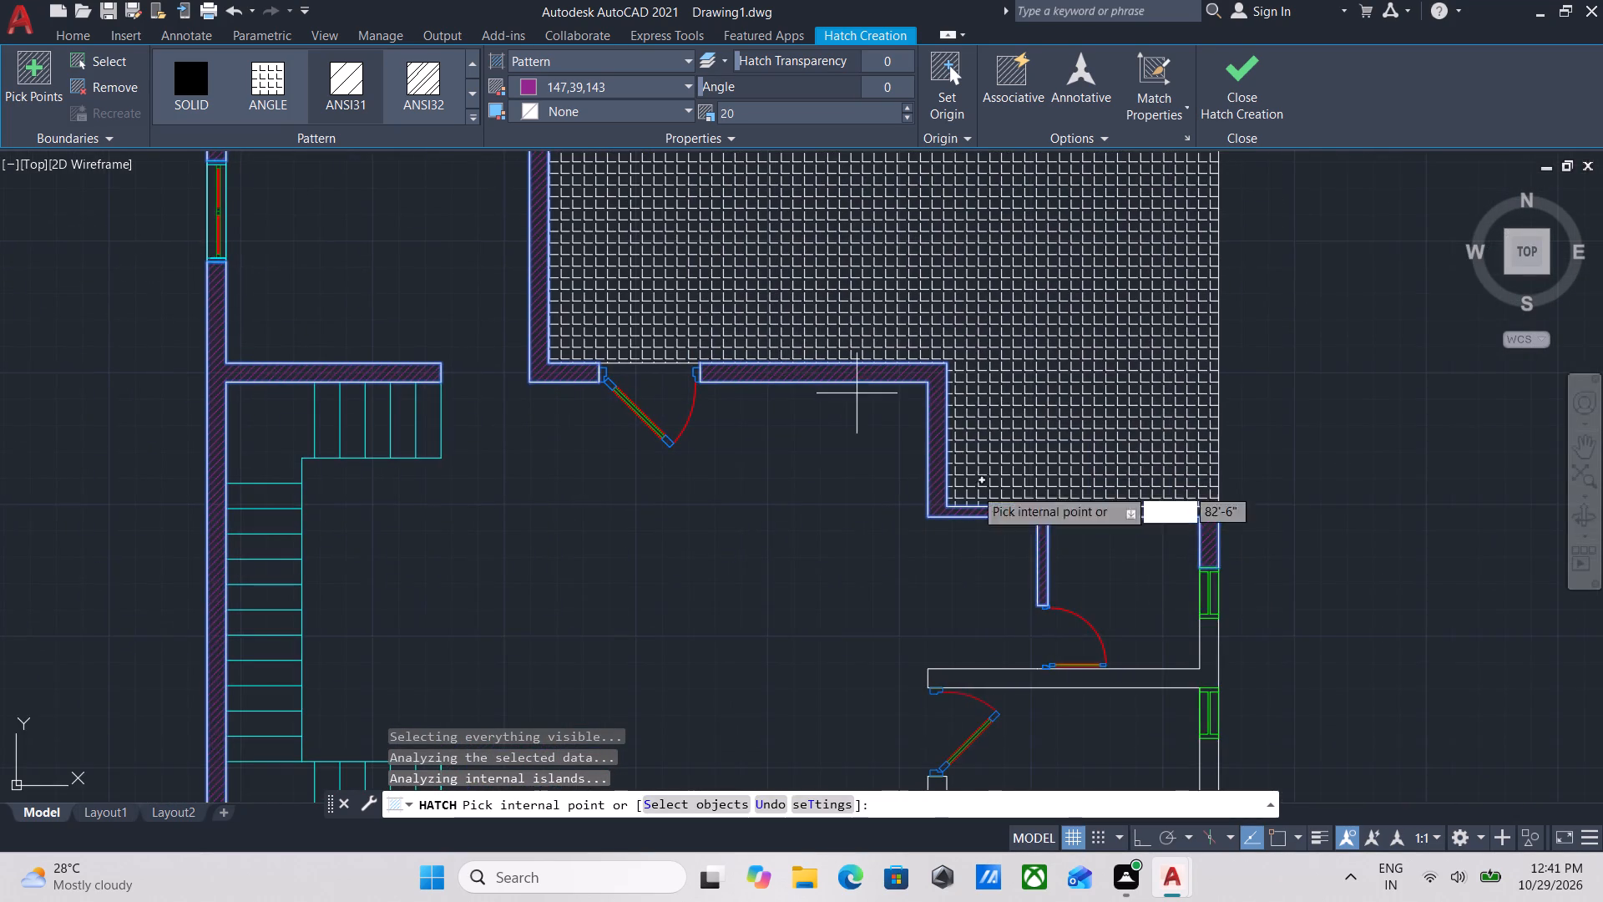
{"action": "middle_click_drag", "start_coordinate": [1057, 584], "coordinate": [919, 337]}
{"action": "left_click", "coordinate": [1018, 429]}
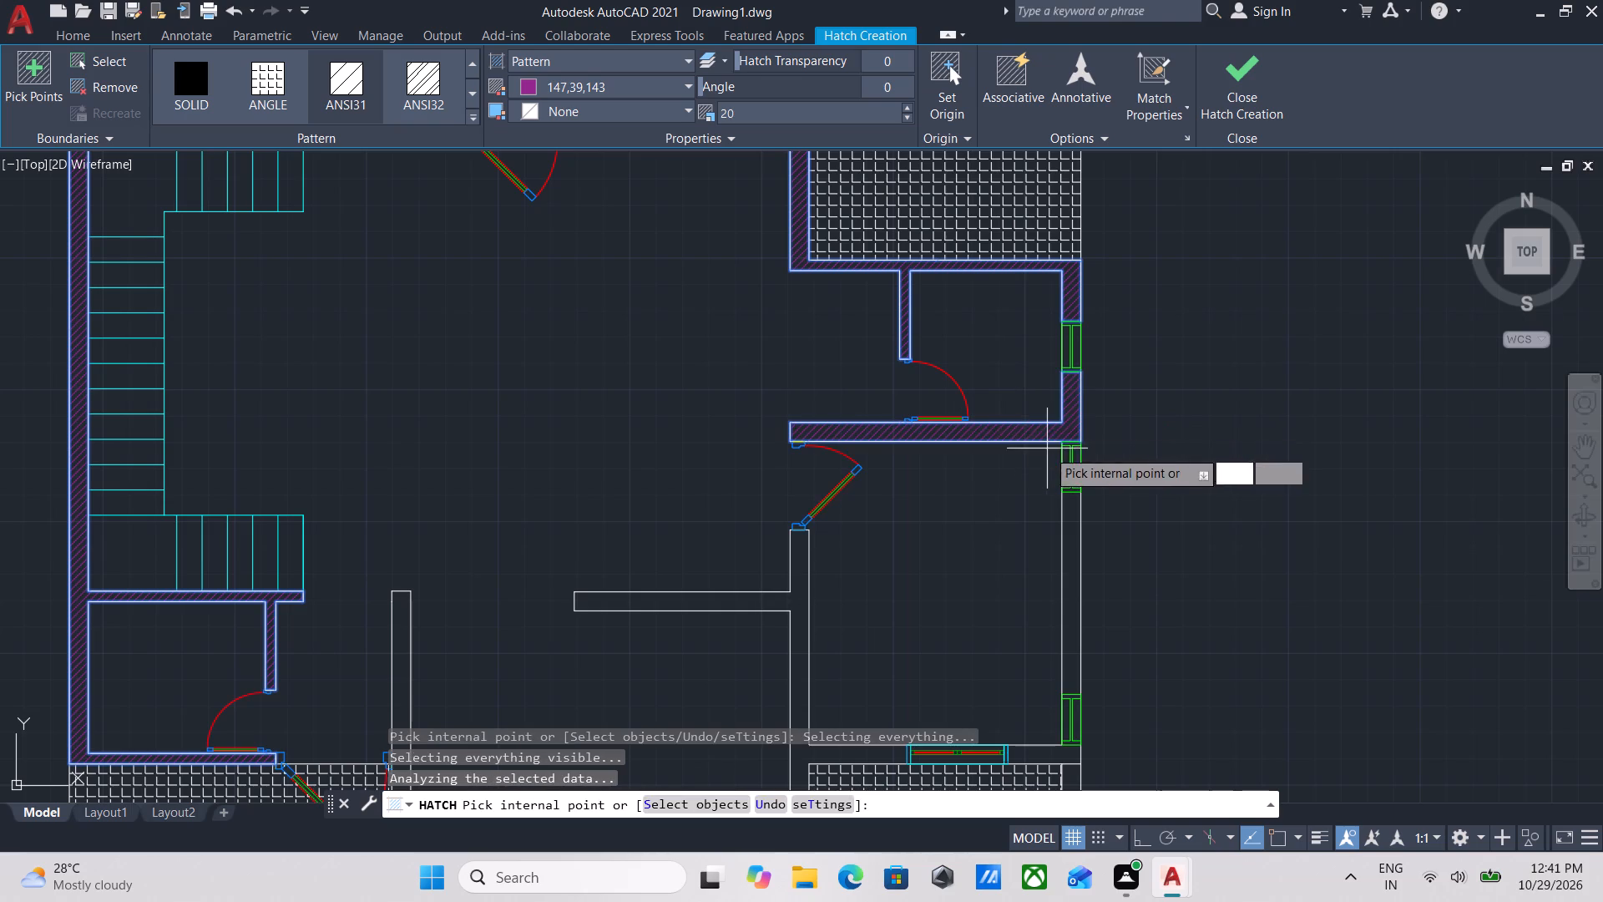
{"action": "middle_click_drag", "start_coordinate": [1046, 448], "coordinate": [943, 281]}
{"action": "scroll", "coordinate": [975, 339], "scroll_direction": "down", "scroll_amount": 1}
{"action": "left_click", "coordinate": [971, 382]}
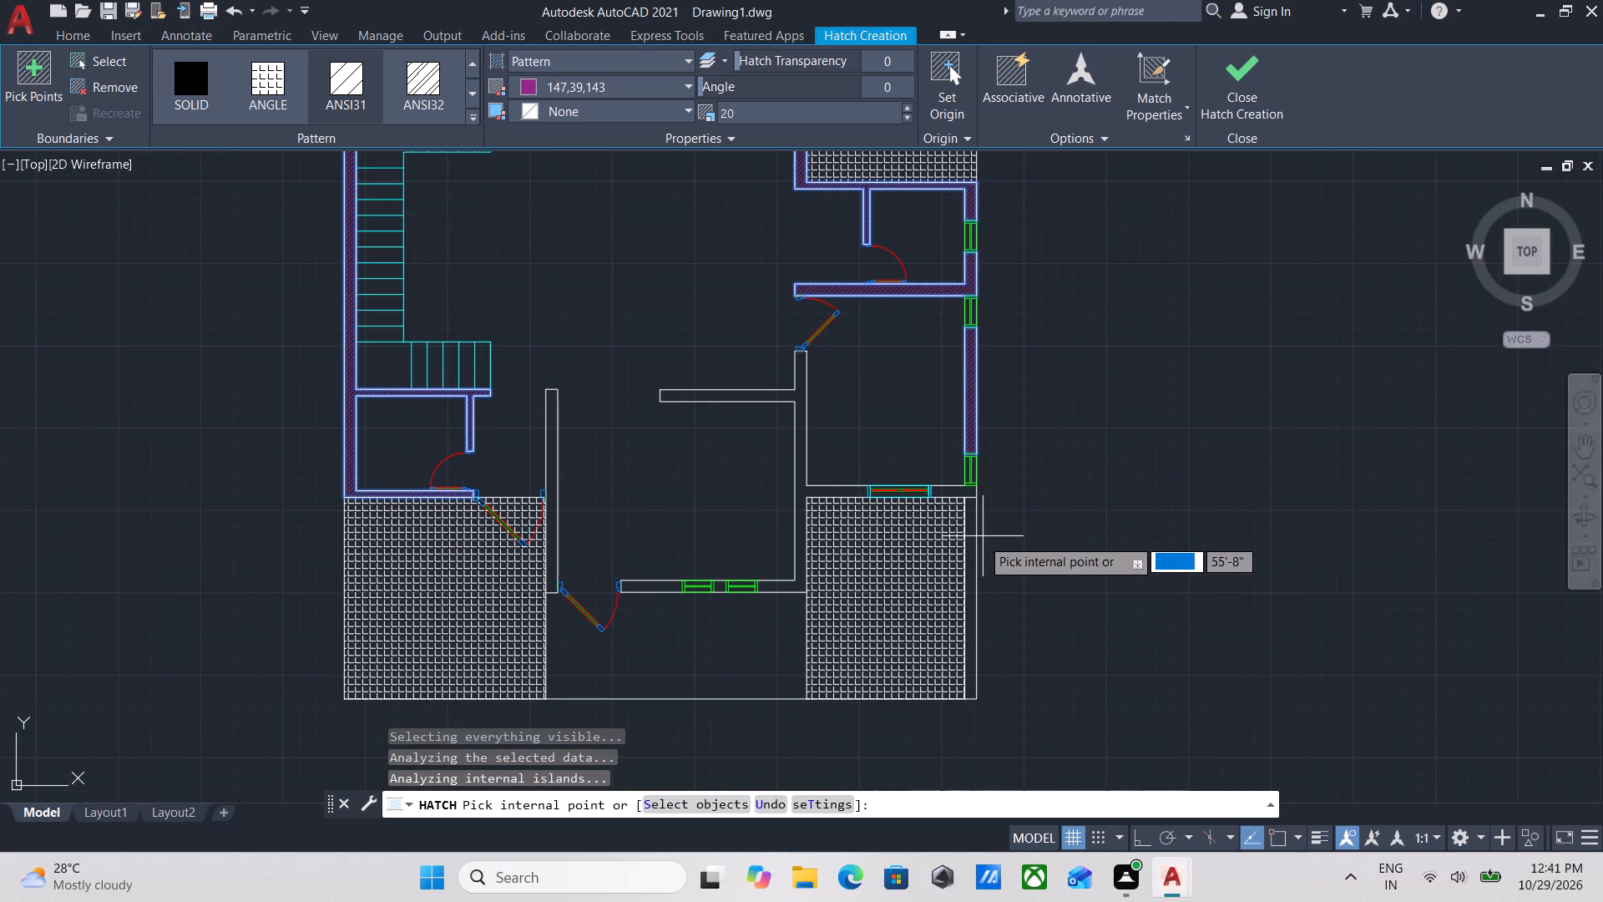
{"action": "scroll", "coordinate": [990, 516], "scroll_direction": "up", "scroll_amount": 1}
{"action": "key", "text": "Escape"}
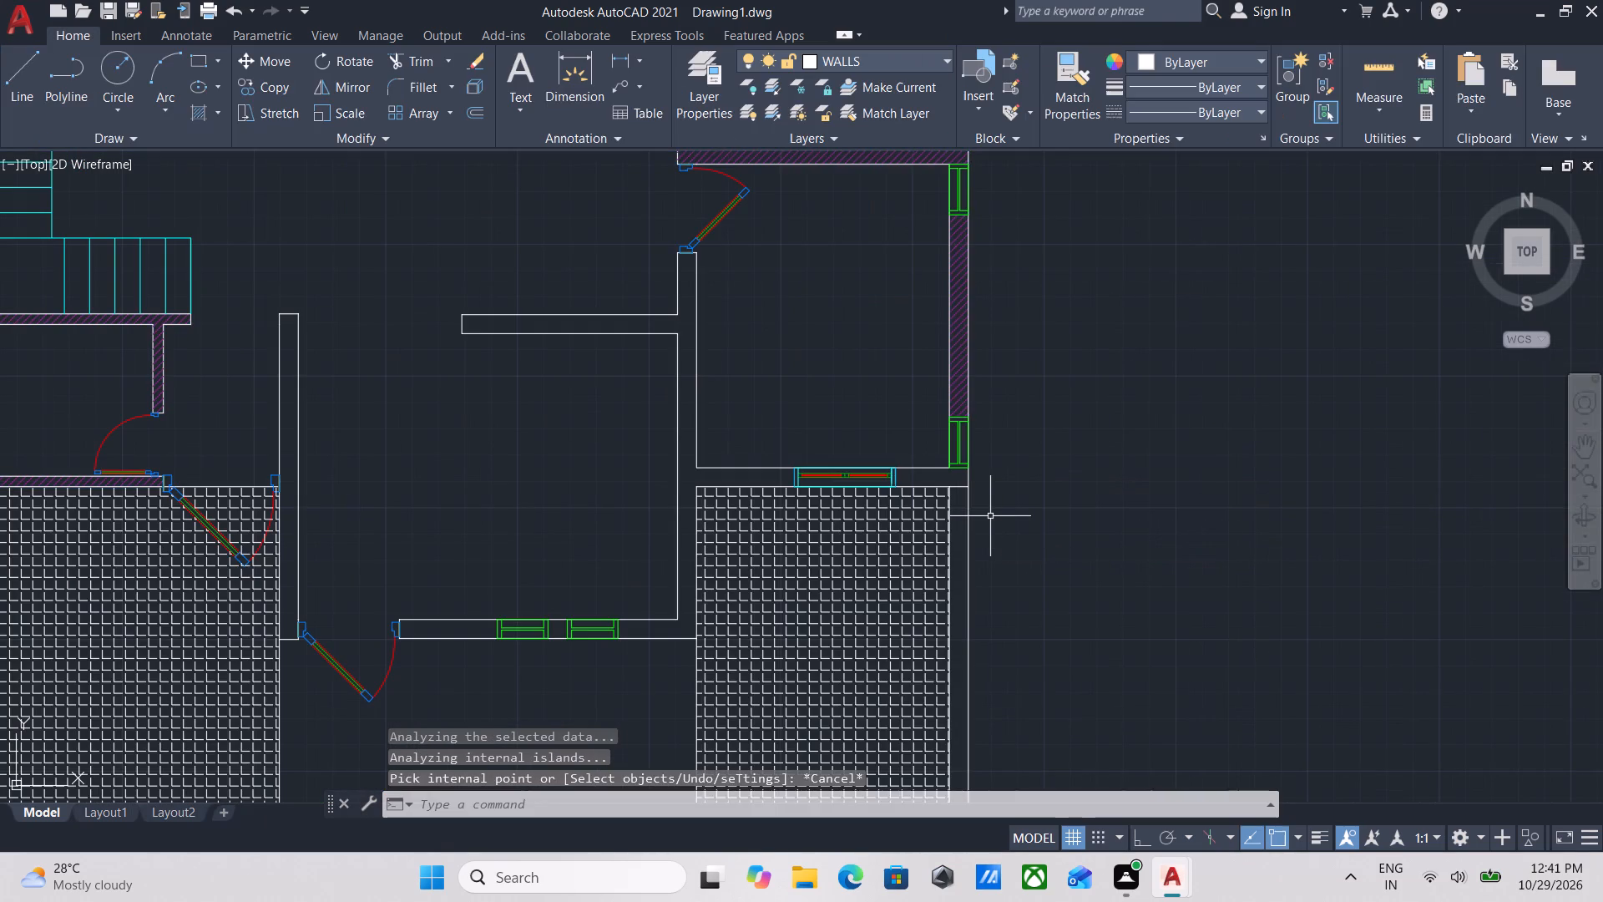
Trim the wall line crossing the junction of the east wall and the wall north of the southeast terrace.
{"action": "scroll", "coordinate": [989, 516], "scroll_direction": "up", "scroll_amount": 2}
{"action": "middle_click_drag", "start_coordinate": [986, 489], "coordinate": [1001, 550]}
{"action": "type", "text": "TR"}
{"action": "key", "text": "Return"}
{"action": "scroll", "coordinate": [949, 514], "scroll_direction": "up", "scroll_amount": 2}
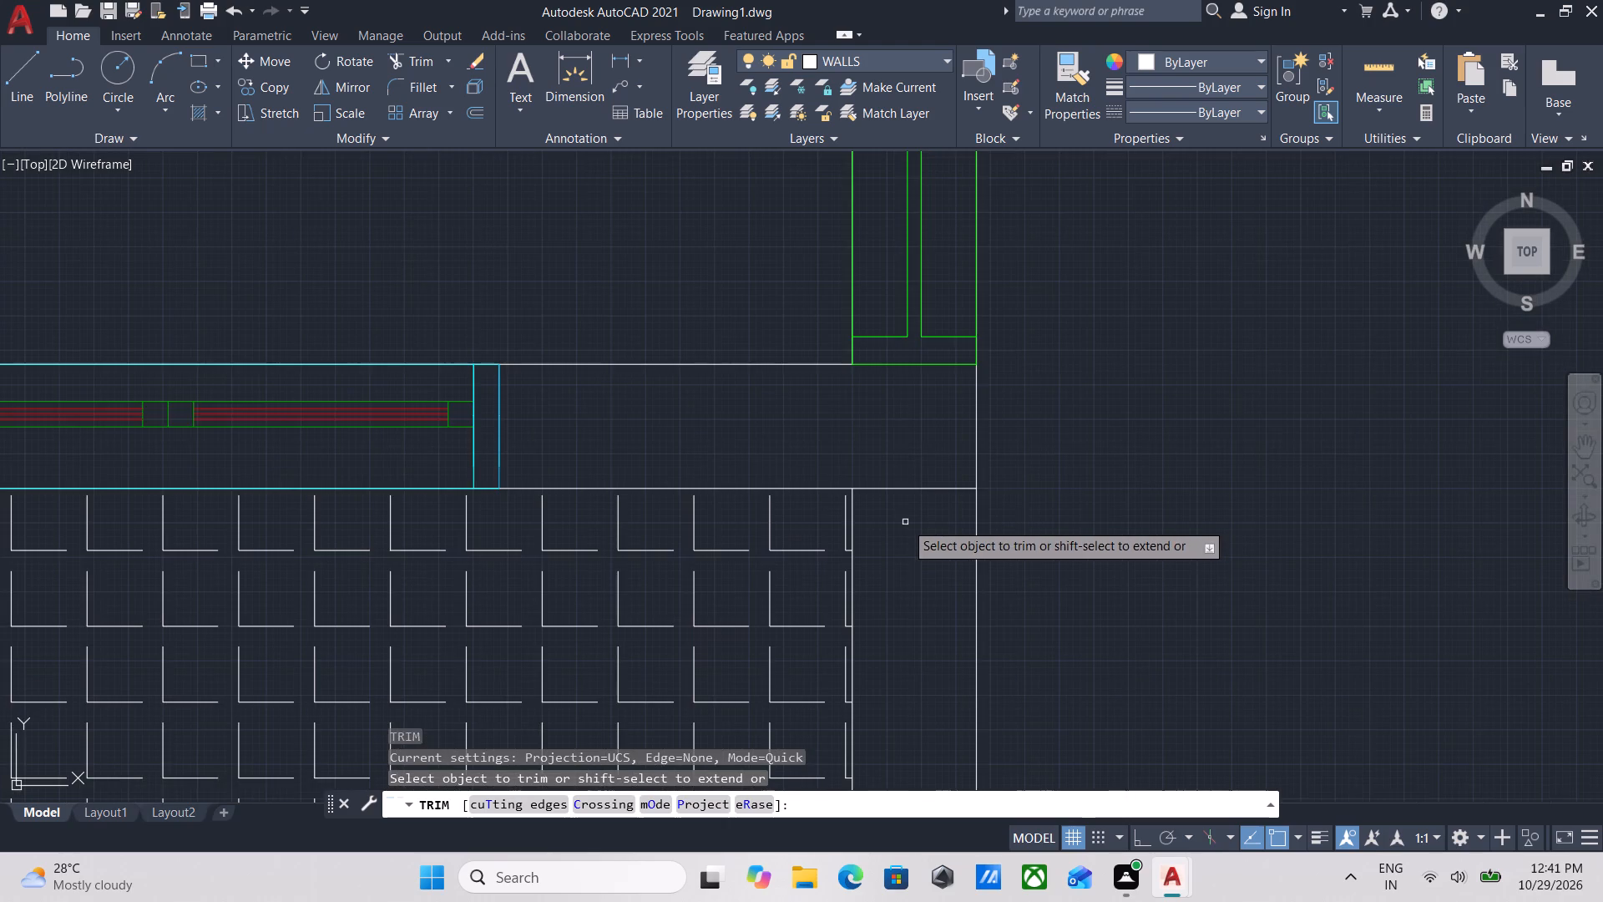
{"action": "left_click_drag", "start_coordinate": [905, 522], "coordinate": [906, 514]}
{"action": "left_click", "coordinate": [894, 435]}
{"action": "key", "text": "Escape"}
Hatch the east wall beside the southeast terrace and the wall on both sides of the terrace window, with the connected partitions.
{"action": "key", "text": "h"}
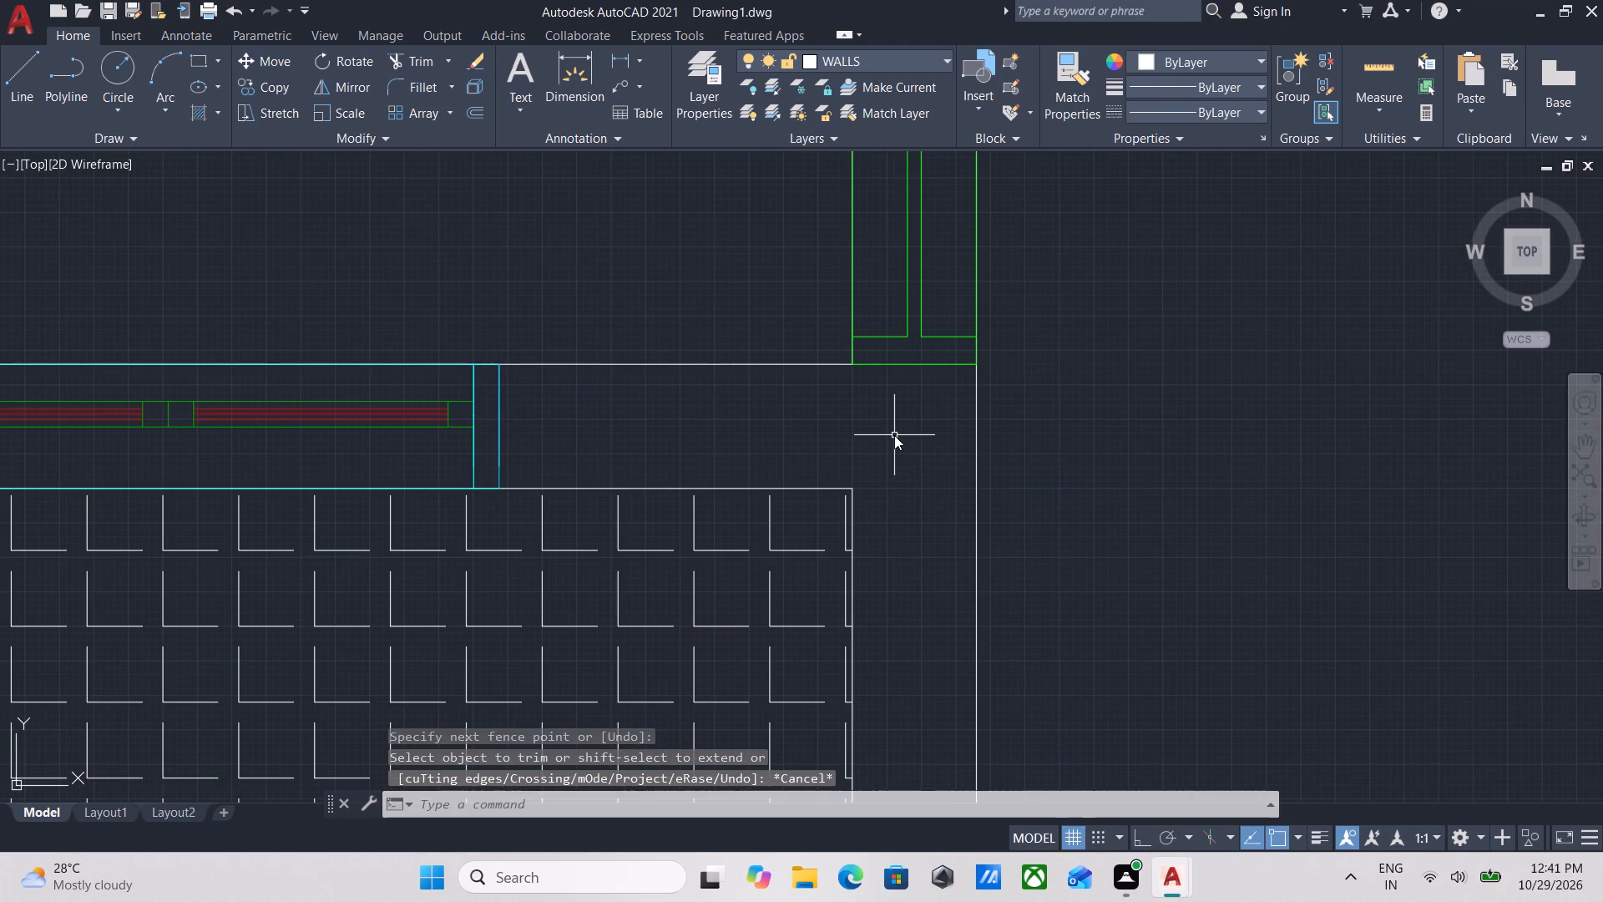
{"action": "key", "text": "Return"}
{"action": "left_click", "coordinate": [904, 449]}
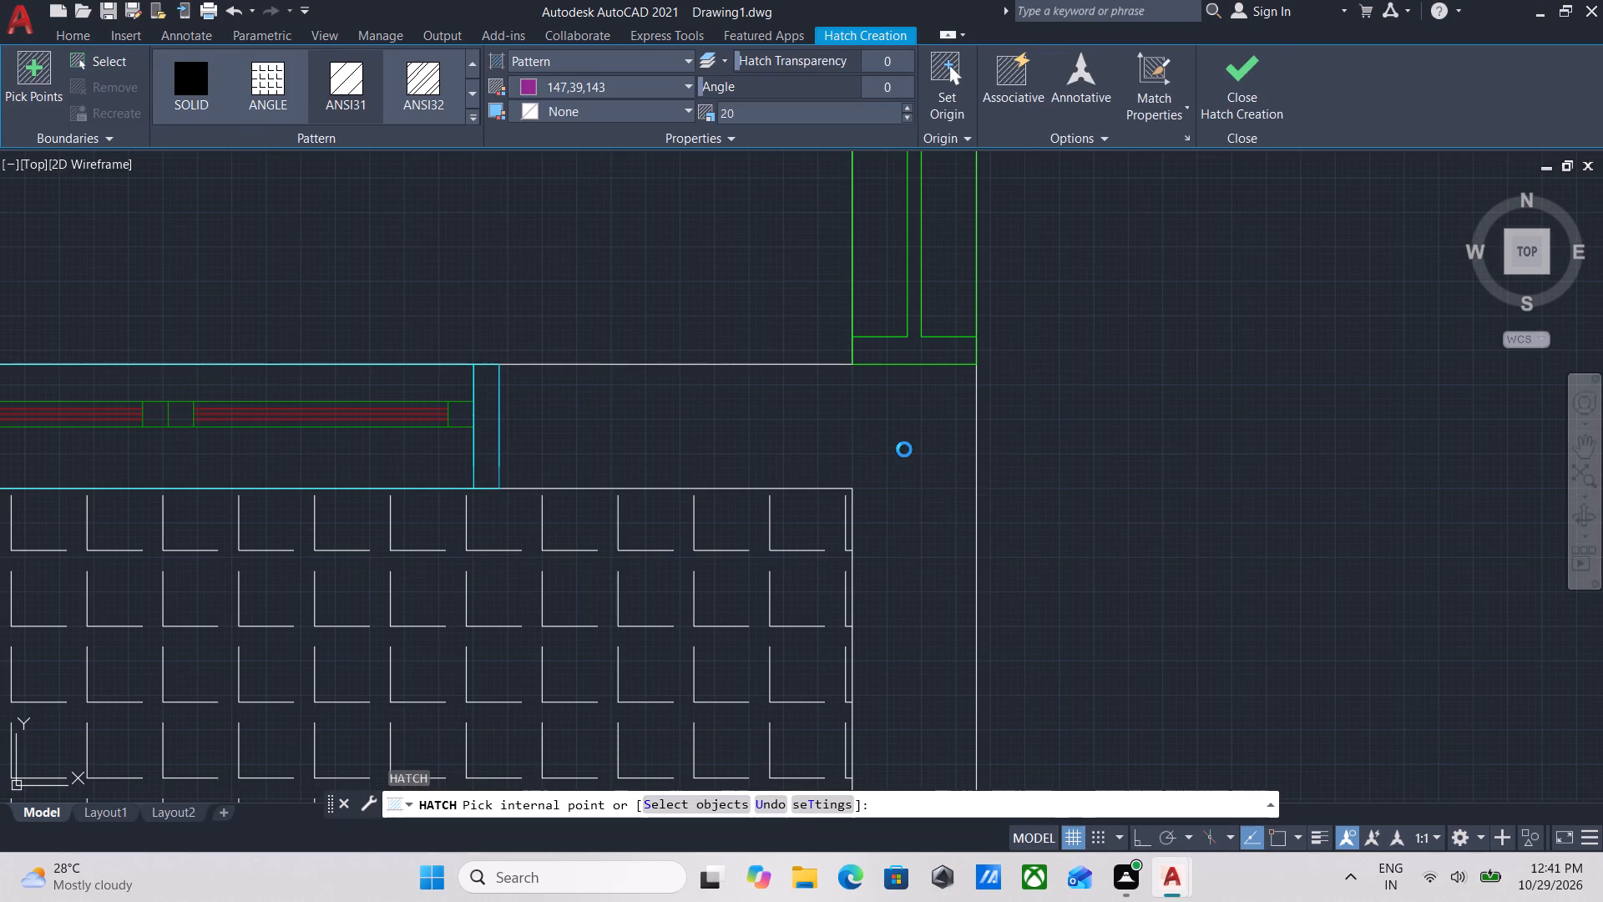
{"action": "scroll", "coordinate": [903, 448], "scroll_direction": "down", "scroll_amount": 2}
{"action": "left_click", "coordinate": [973, 456]}
{"action": "scroll", "coordinate": [973, 456], "scroll_direction": "down", "scroll_amount": 3}
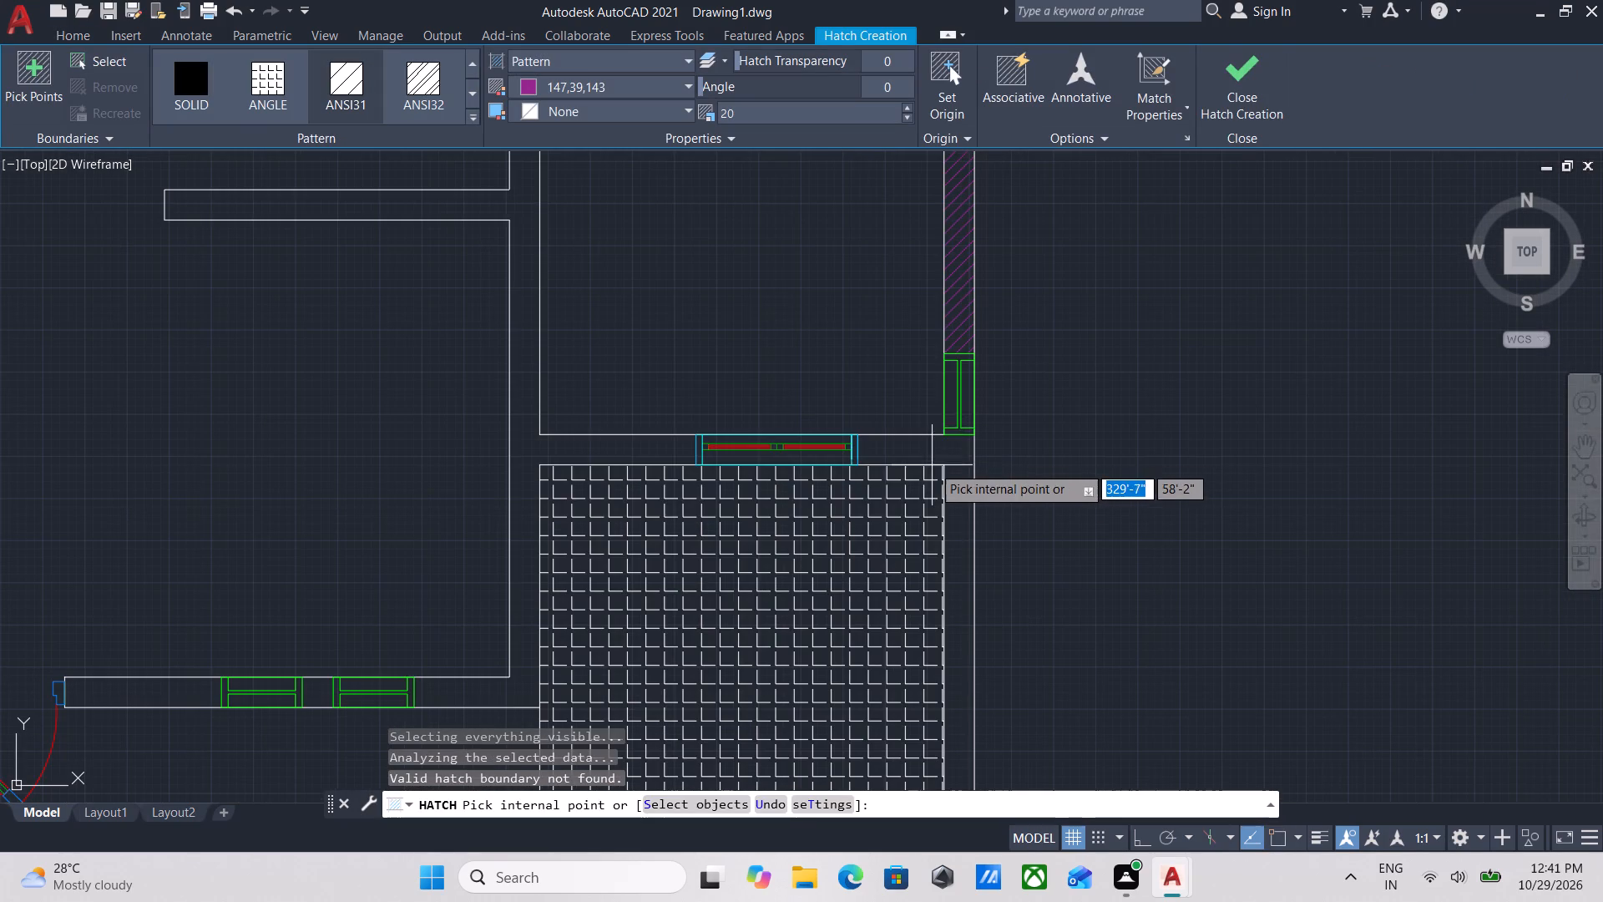
{"action": "left_click", "coordinate": [941, 456]}
{"action": "scroll", "coordinate": [941, 455], "scroll_direction": "down", "scroll_amount": 1}
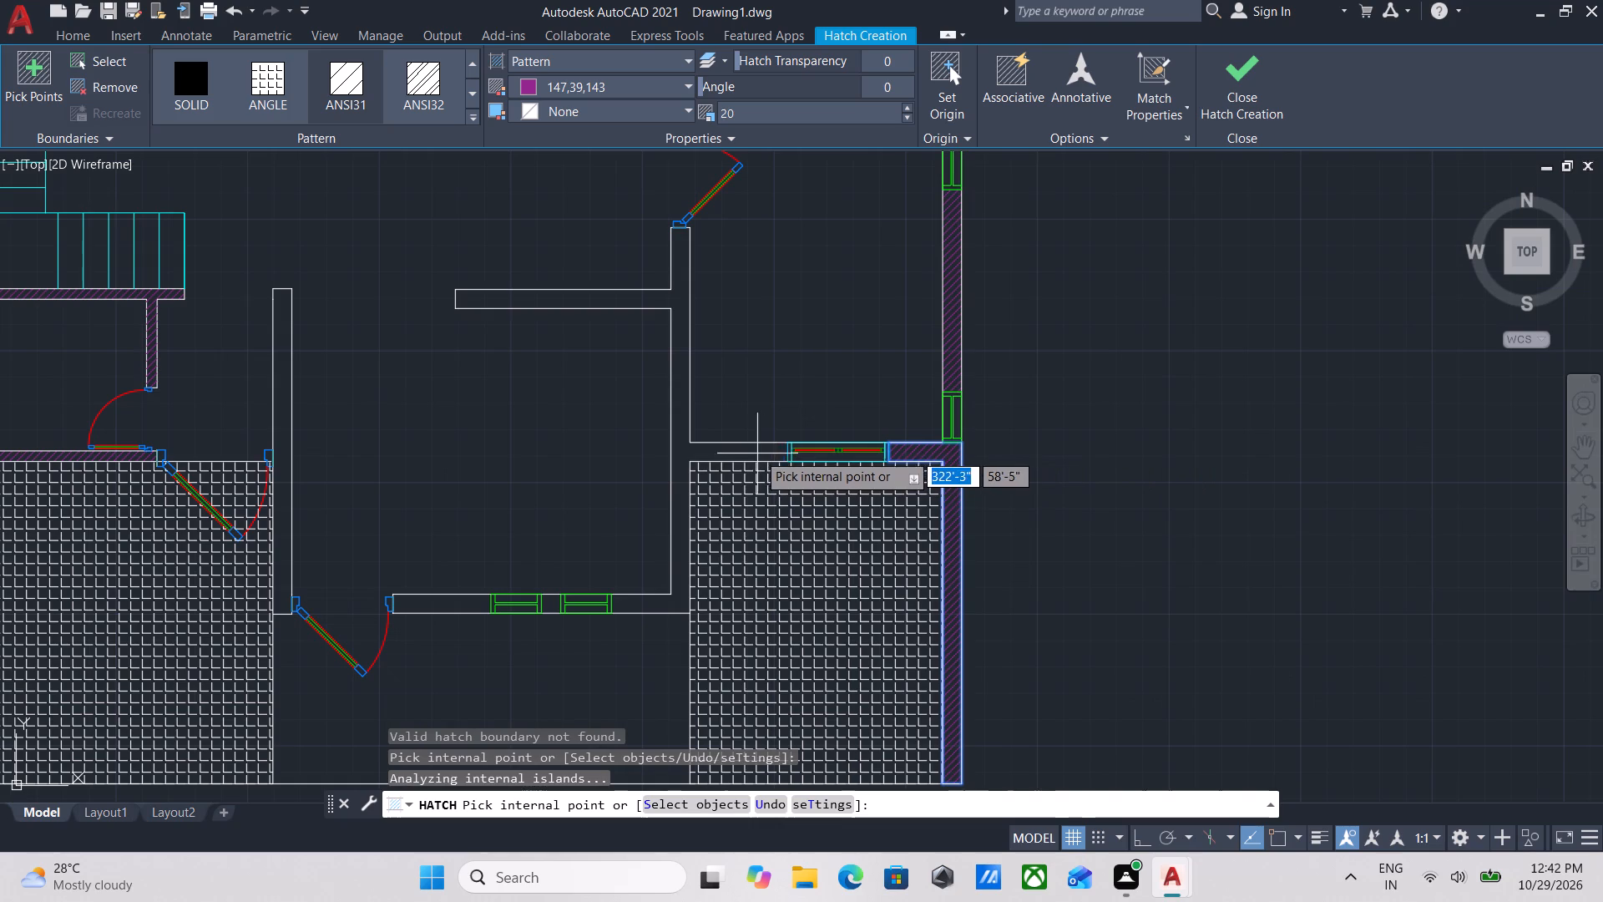
{"action": "left_click", "coordinate": [755, 451]}
Hatch the remaining south wall segments beside and between its two windows and the long wall west of the south door, and finish the hatch.
{"action": "middle_click_drag", "start_coordinate": [681, 444], "coordinate": [922, 378]}
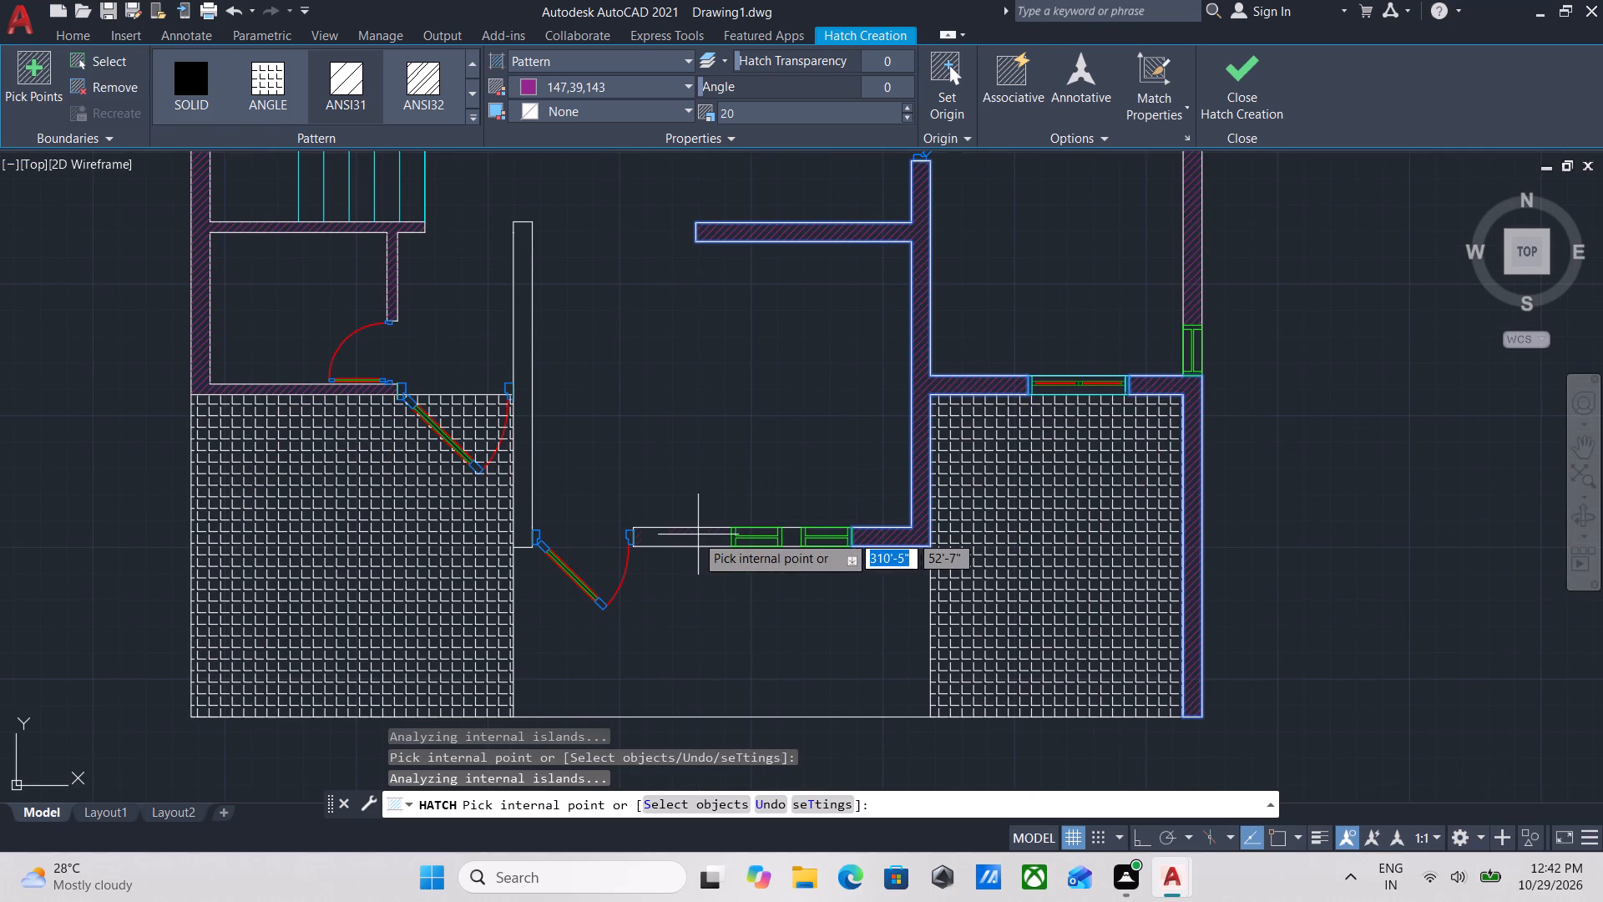
{"action": "left_click", "coordinate": [695, 535]}
{"action": "scroll", "coordinate": [819, 545], "scroll_direction": "up", "scroll_amount": 2}
{"action": "left_click", "coordinate": [741, 531]}
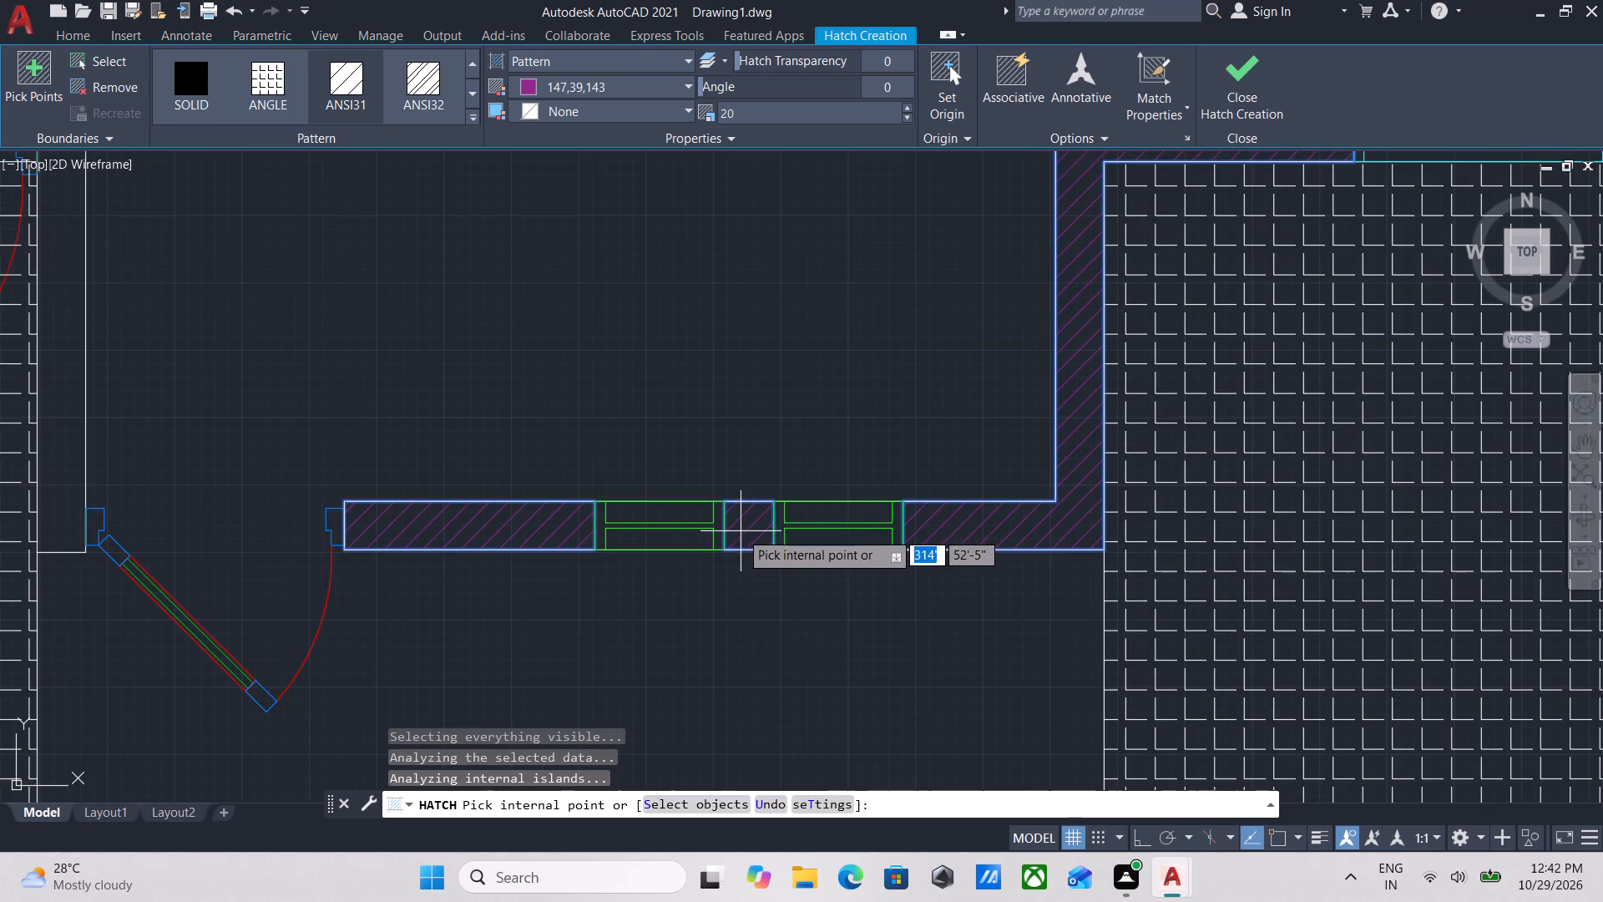
{"action": "scroll", "coordinate": [715, 531], "scroll_direction": "down", "scroll_amount": 2}
{"action": "middle_click_drag", "start_coordinate": [715, 531], "coordinate": [891, 564]}
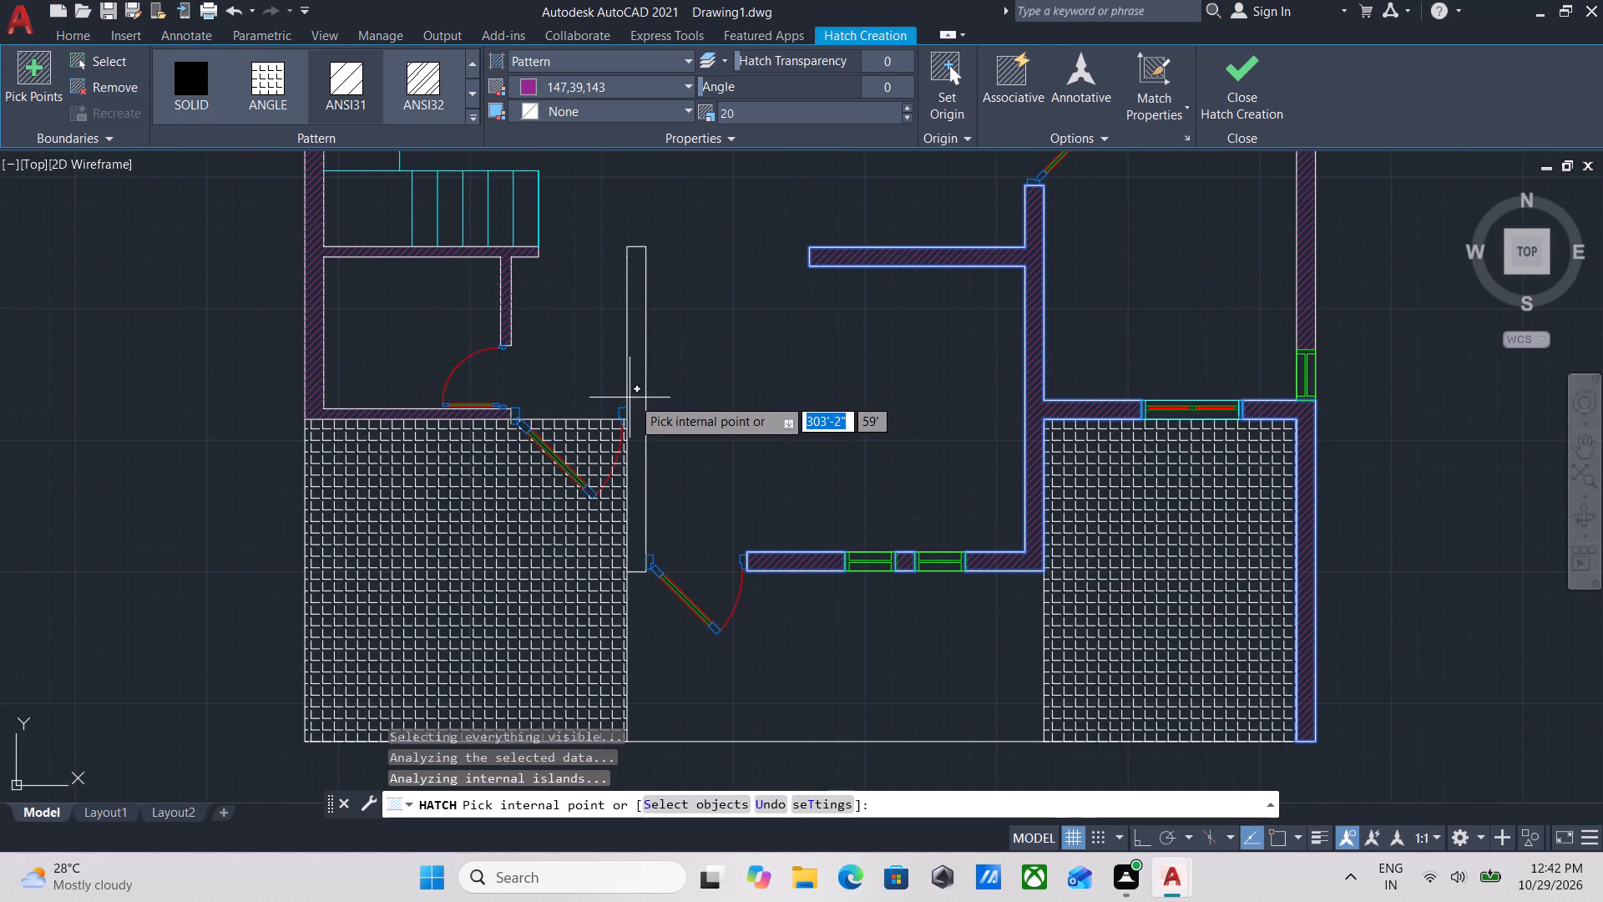
{"action": "left_click", "coordinate": [632, 398]}
{"action": "middle_click_drag", "start_coordinate": [632, 396], "coordinate": [693, 502]}
{"action": "scroll", "coordinate": [698, 452], "scroll_direction": "down", "scroll_amount": 1}
{"action": "middle_click_drag", "start_coordinate": [698, 451], "coordinate": [733, 599]}
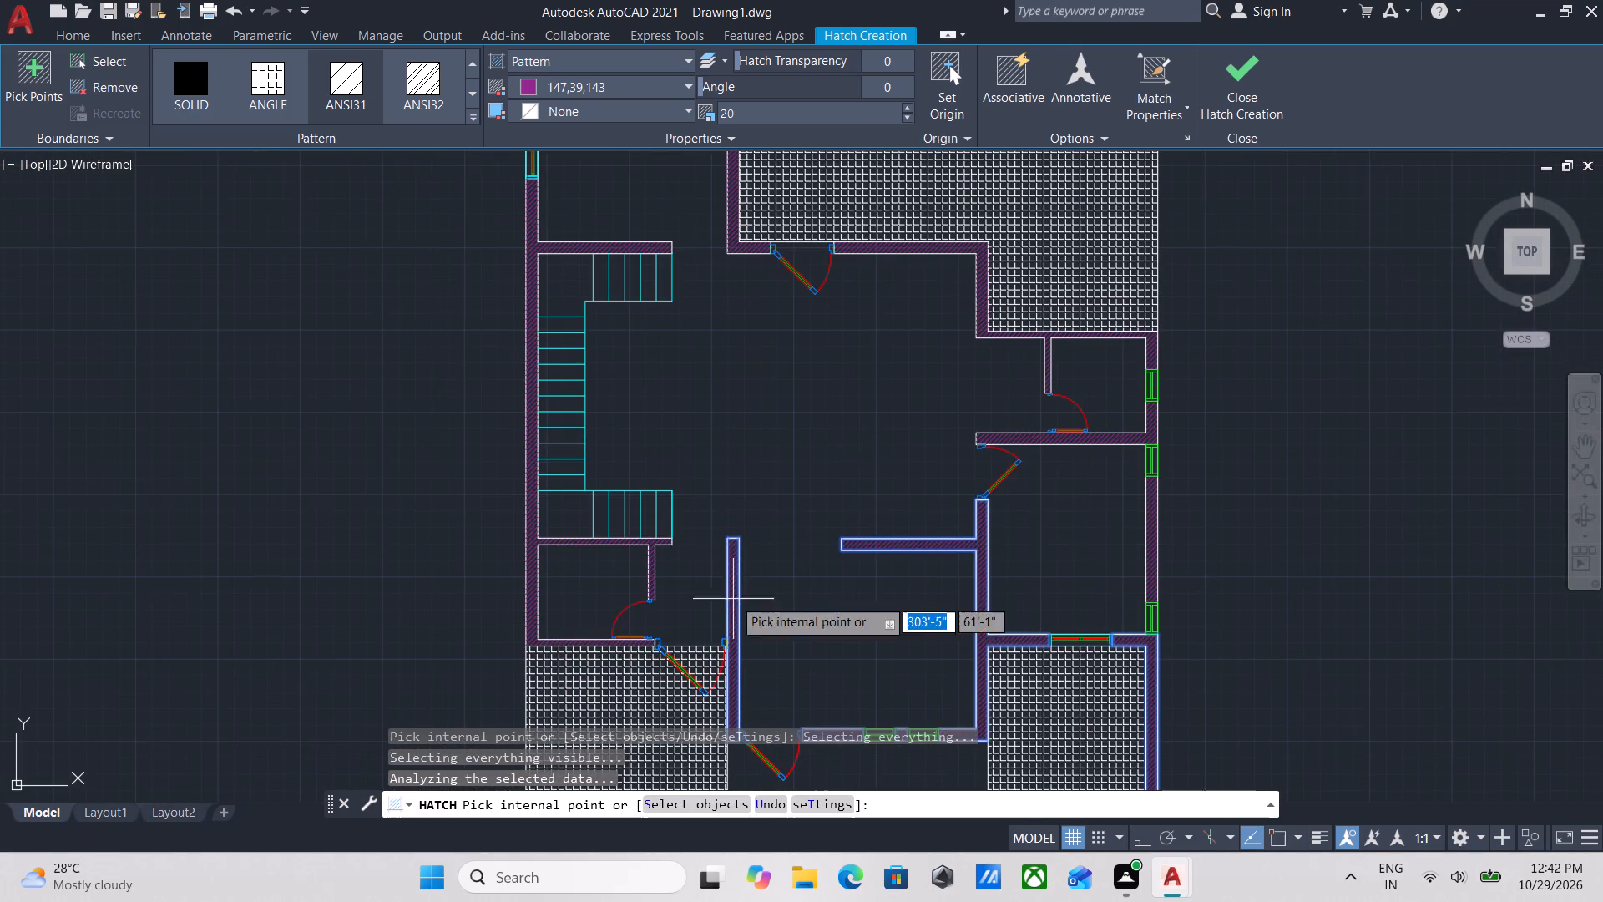
{"action": "scroll", "coordinate": [669, 410], "scroll_direction": "down", "scroll_amount": 1}
{"action": "middle_click_drag", "start_coordinate": [675, 424], "coordinate": [649, 579]}
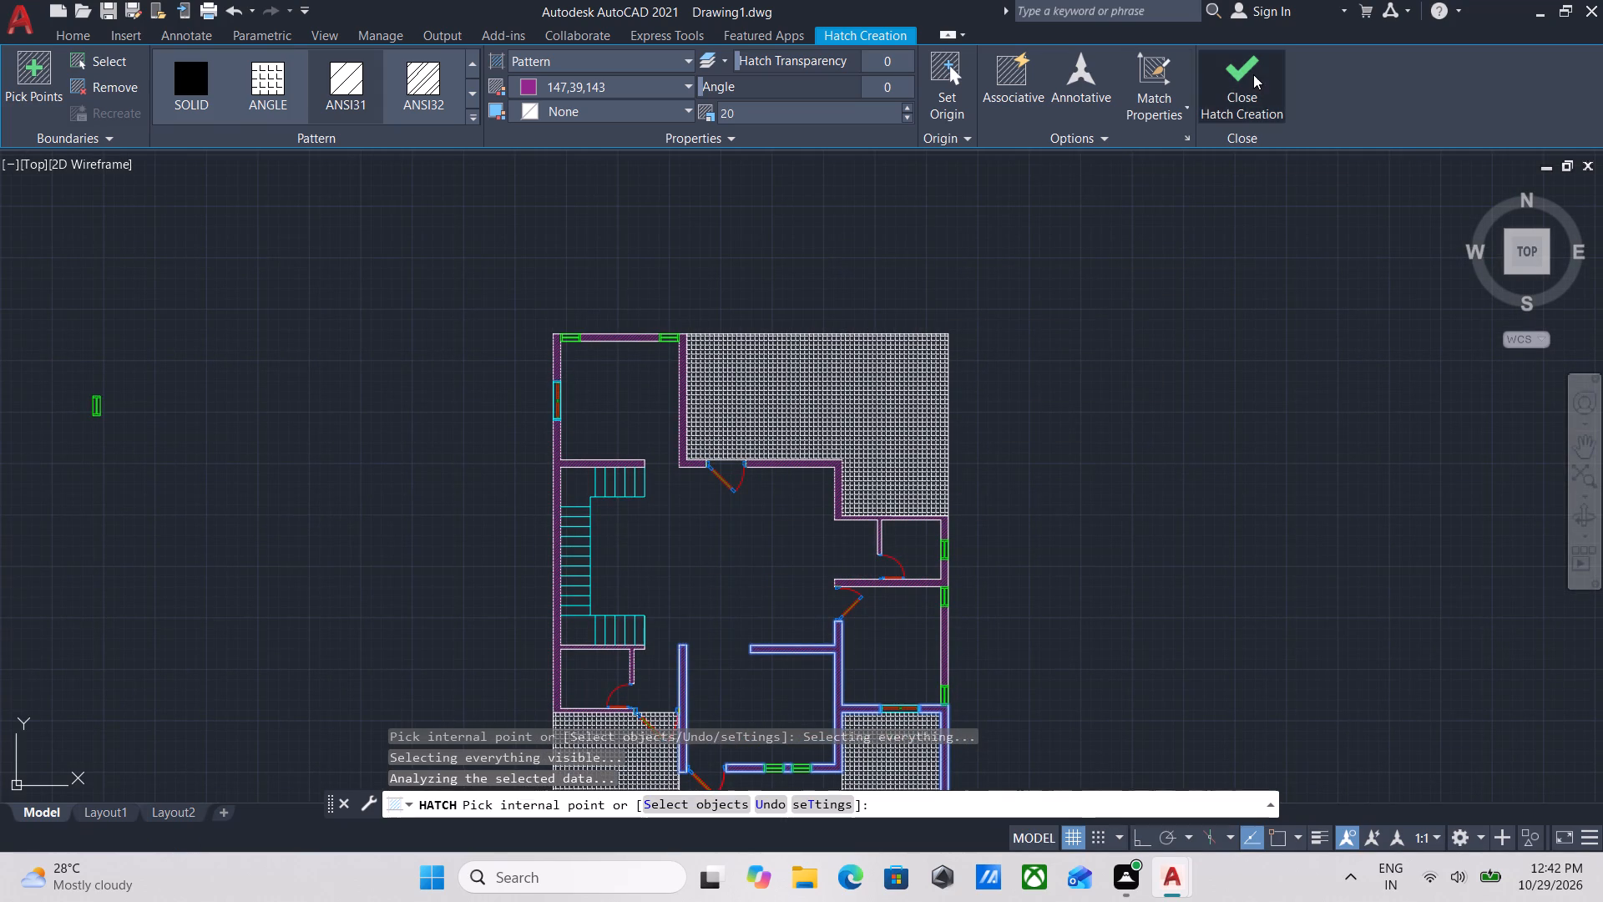
{"action": "left_click", "coordinate": [1253, 74]}
Inspect the hatched walls of both plans and the loose window symbol between them.
{"action": "middle_click_drag", "start_coordinate": [787, 541], "coordinate": [982, 327]}
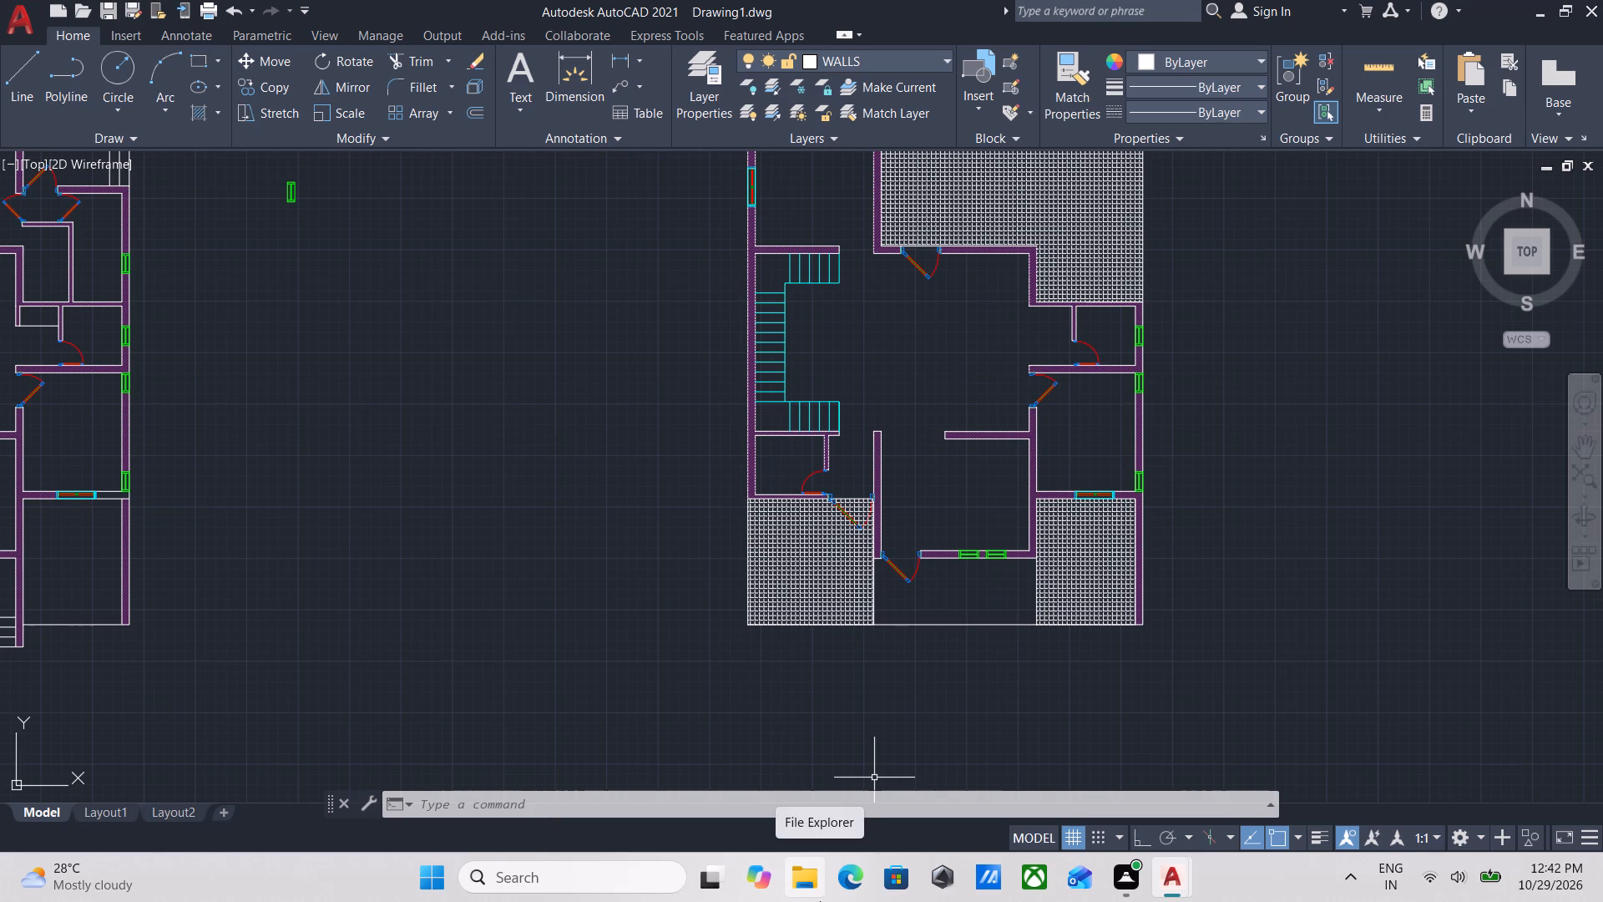
{"action": "scroll", "coordinate": [689, 901], "scroll_direction": "down", "scroll_amount": 2}
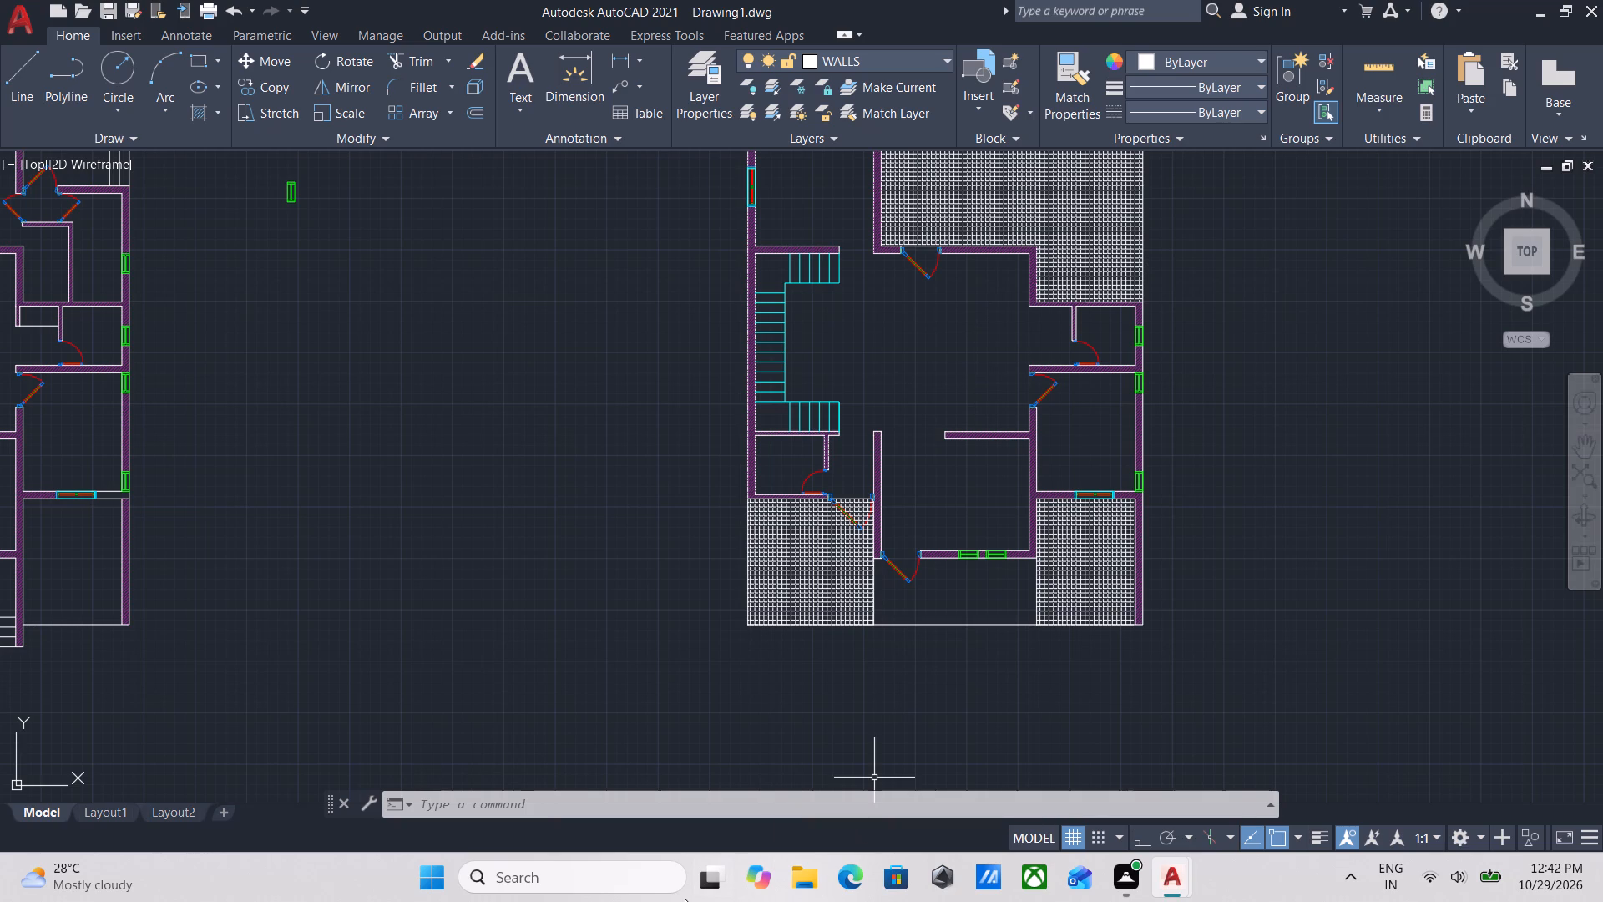
{"action": "scroll", "coordinate": [619, 892], "scroll_direction": "down", "scroll_amount": 1}
{"action": "scroll", "coordinate": [538, 514], "scroll_direction": "down", "scroll_amount": 1}
{"action": "middle_click_drag", "start_coordinate": [538, 514], "coordinate": [918, 575]}
{"action": "middle_click_drag", "start_coordinate": [799, 485], "coordinate": [925, 514]}
{"action": "scroll", "coordinate": [907, 453], "scroll_direction": "up", "scroll_amount": 2}
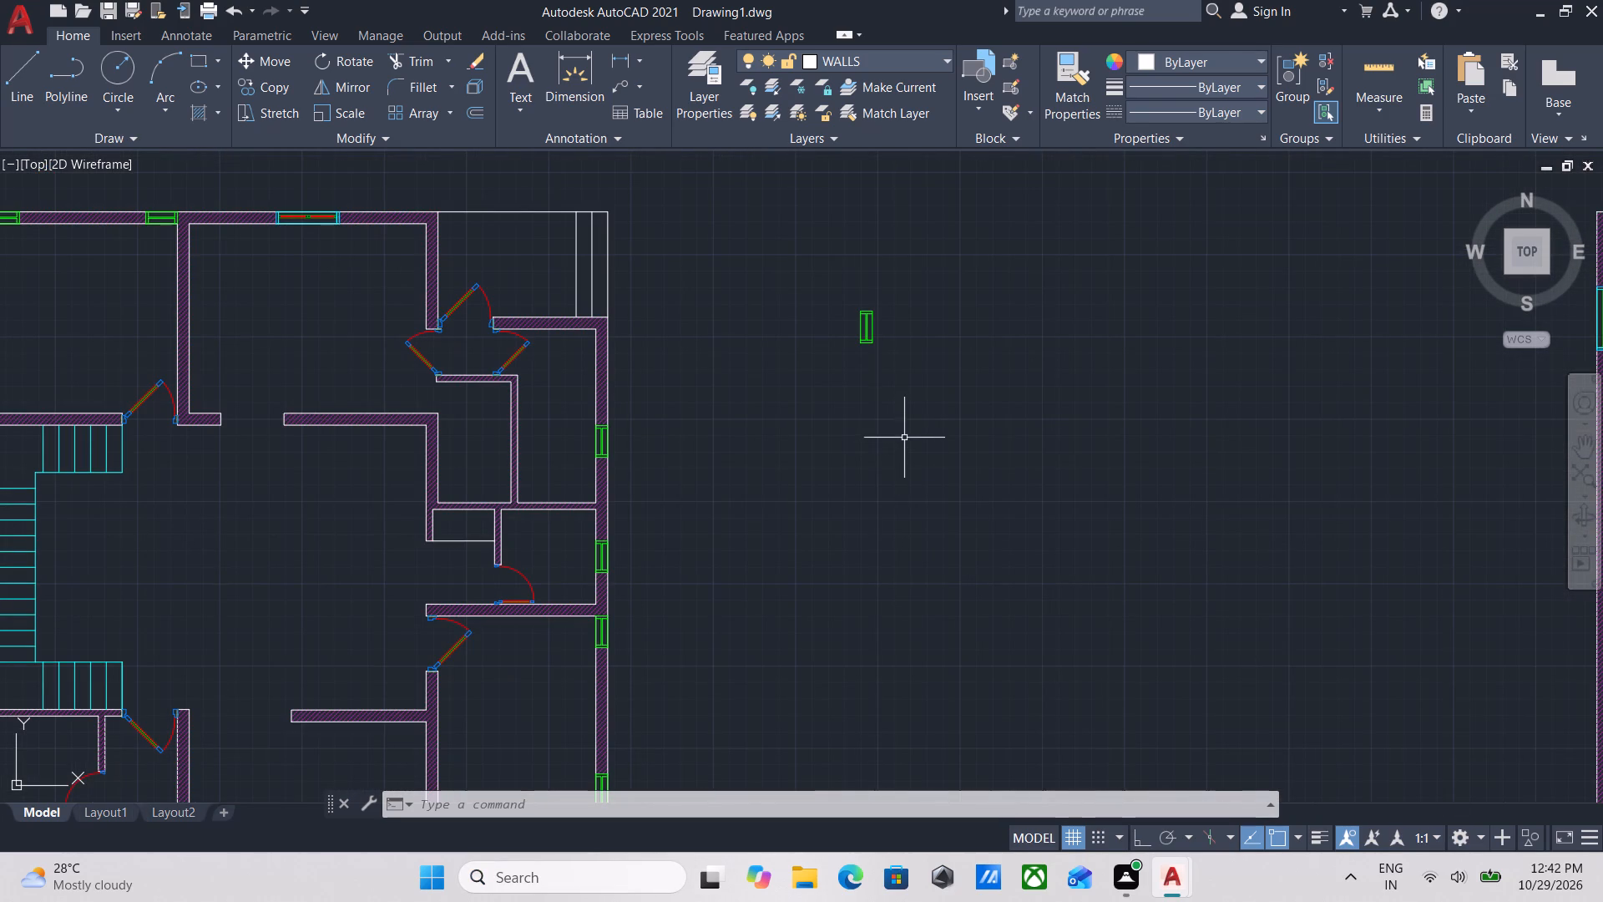
{"action": "middle_click_drag", "start_coordinate": [867, 352], "coordinate": [867, 352]}
Erase the loose green window symbol lying in the empty space between the two floor plans.
{"action": "middle_click_drag", "start_coordinate": [867, 352], "coordinate": [1090, 385]}
{"action": "left_click", "coordinate": [1130, 393]}
{"action": "left_click", "coordinate": [1058, 352]}
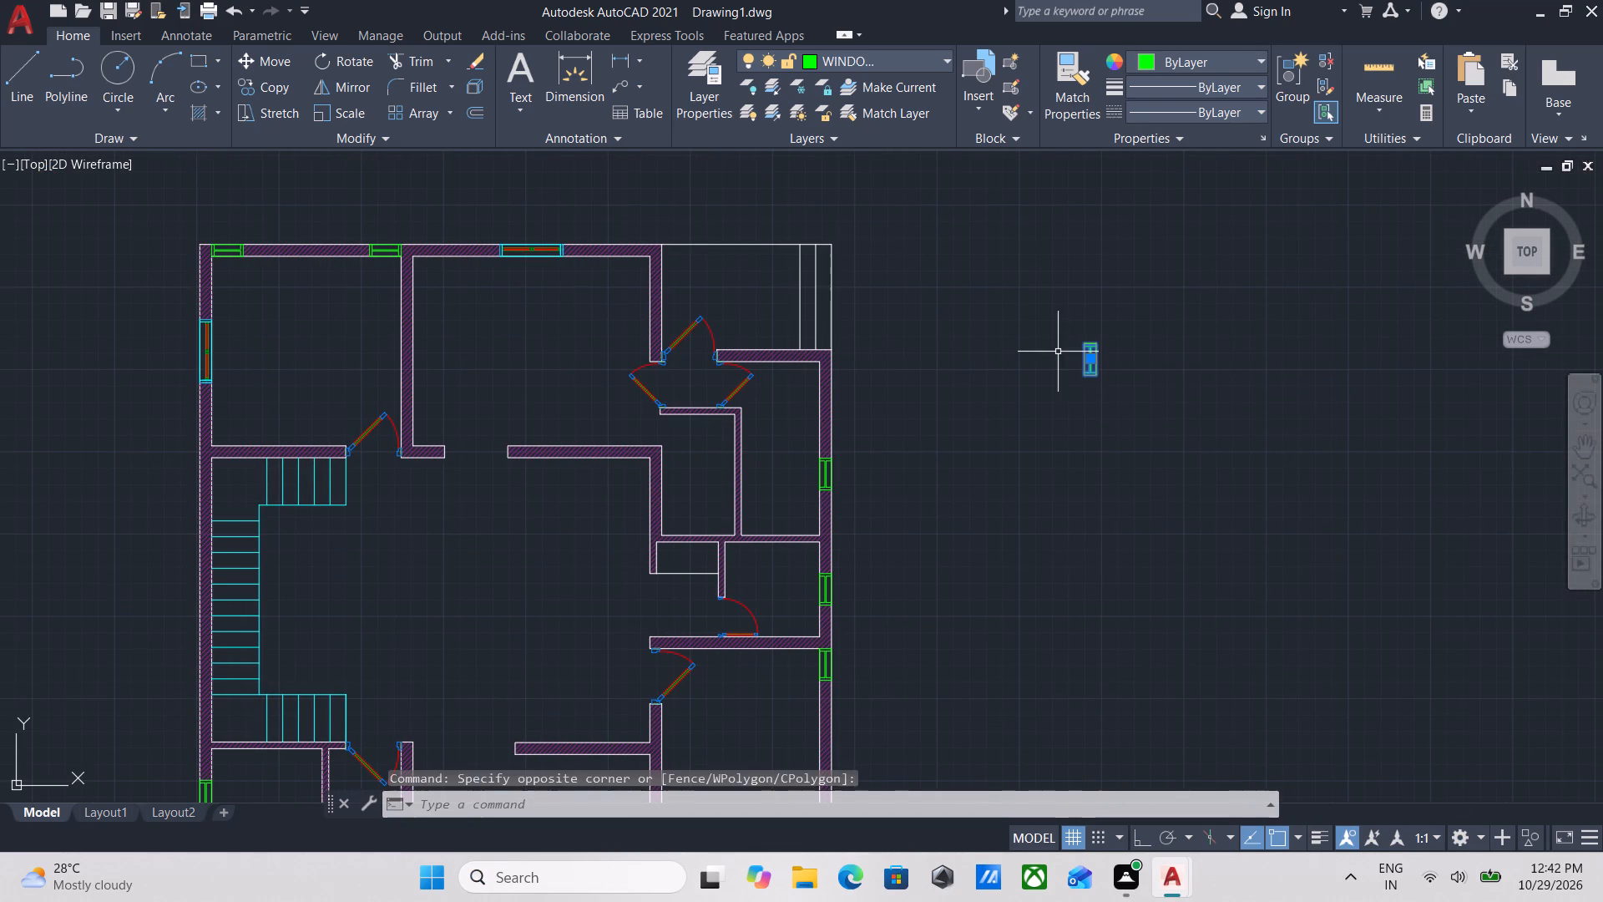
{"action": "right_click", "coordinate": [1058, 352]}
{"action": "left_click", "coordinate": [1104, 484]}
Erase the loose window symbol lying below the southwest room's south window, outside the west floor plan.
{"action": "scroll", "coordinate": [995, 470], "scroll_direction": "down", "scroll_amount": 1}
{"action": "middle_click_drag", "start_coordinate": [995, 470], "coordinate": [1140, 408]}
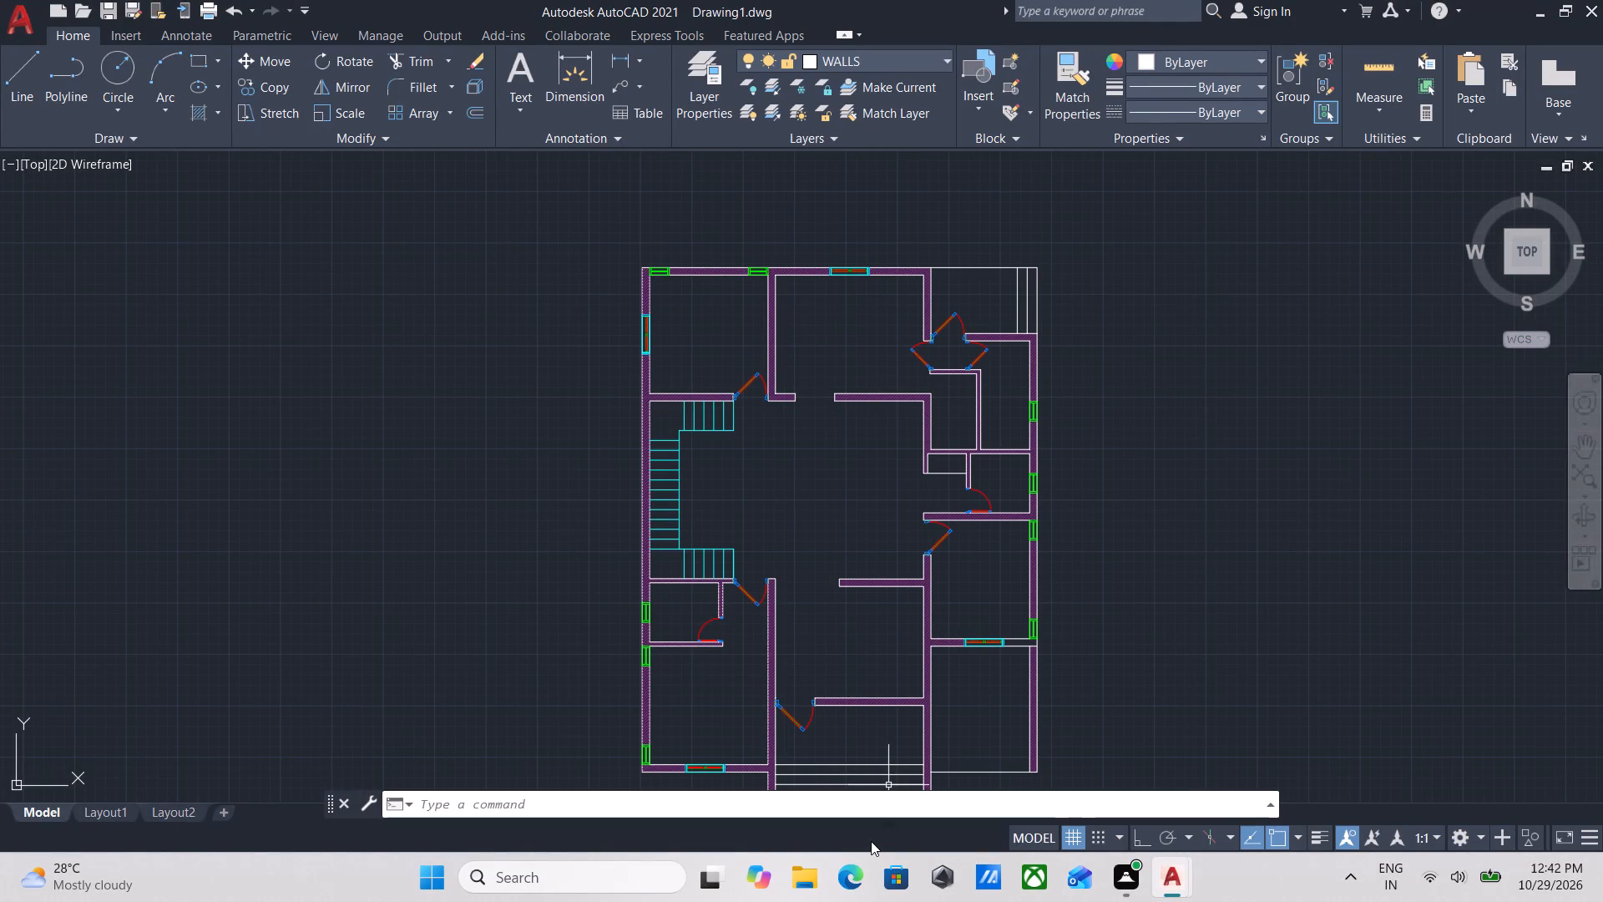
{"action": "scroll", "coordinate": [883, 834], "scroll_direction": "down", "scroll_amount": 1}
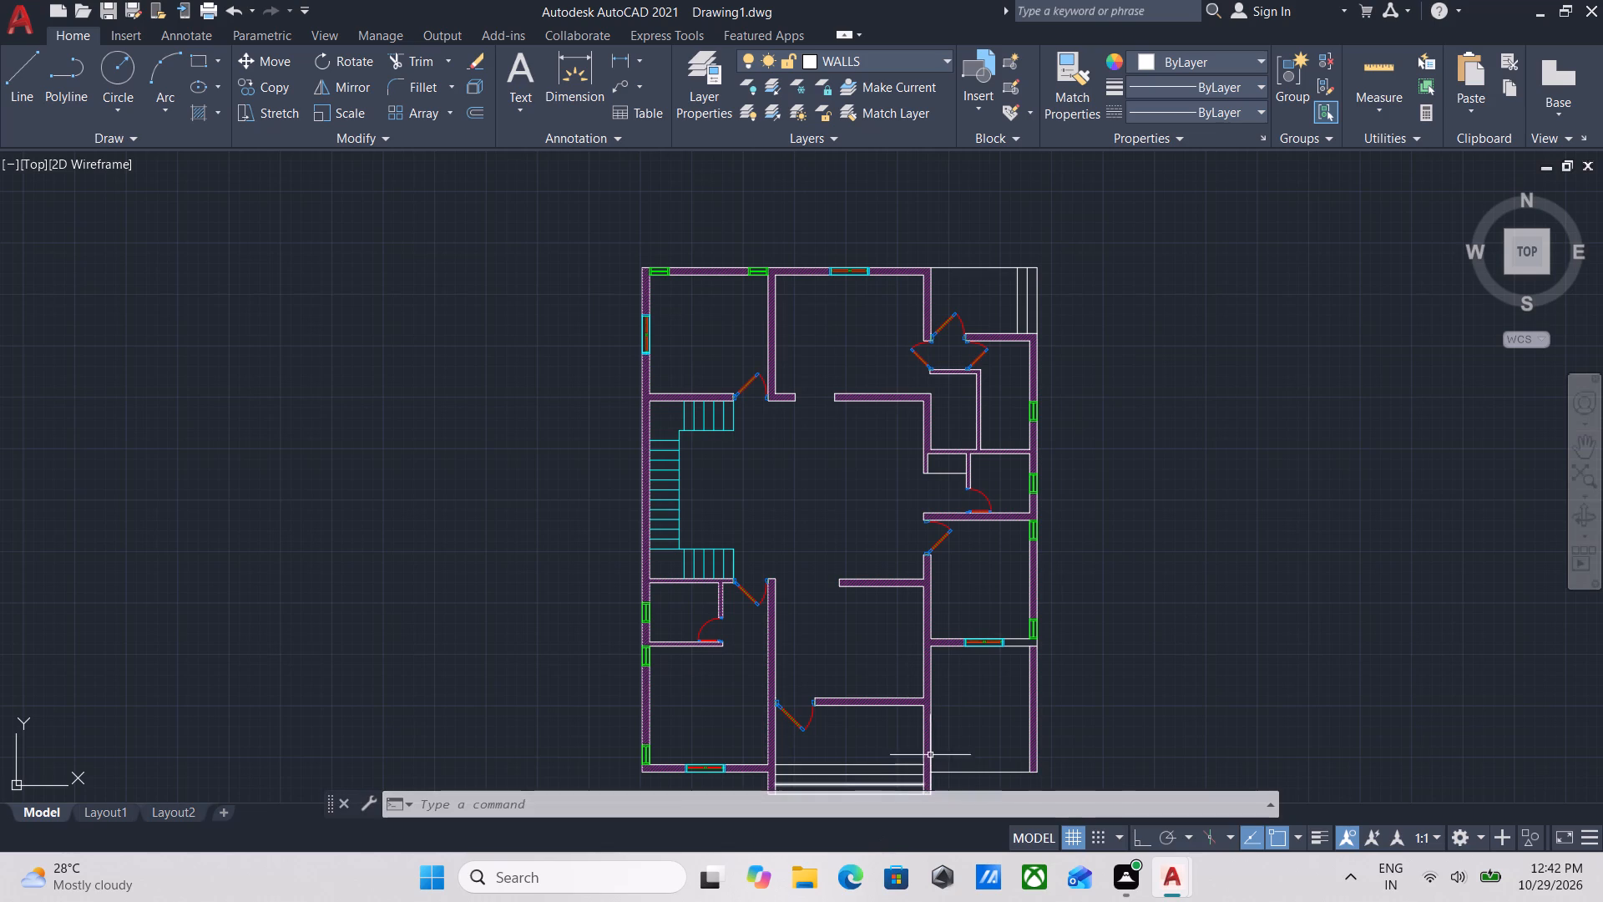
{"action": "middle_click_drag", "start_coordinate": [933, 731], "coordinate": [970, 568]}
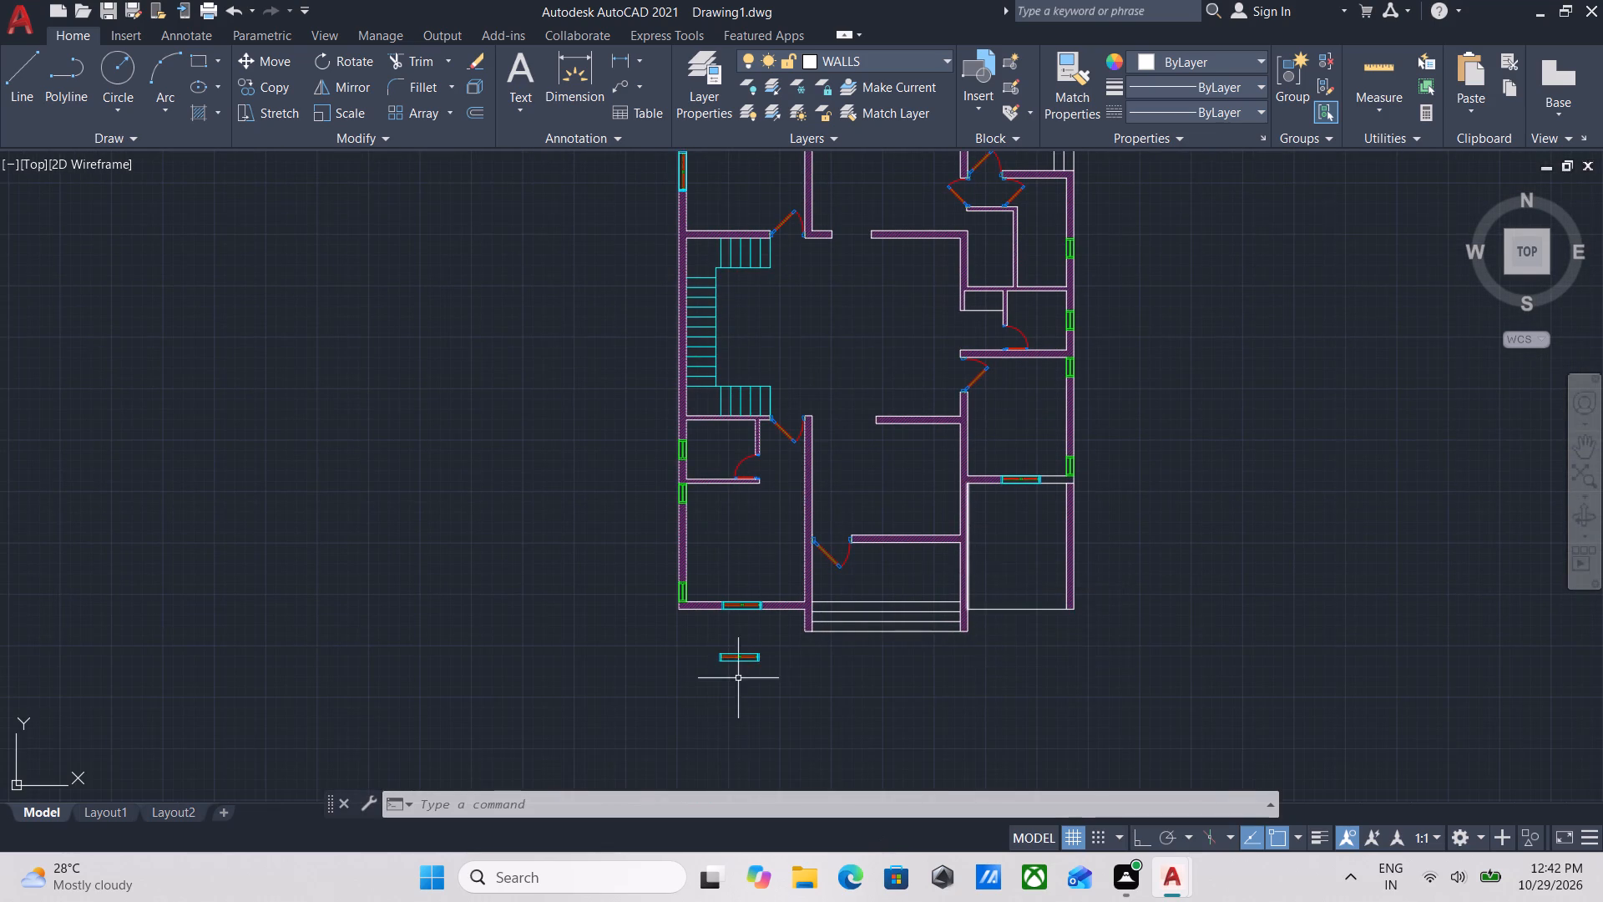
{"action": "scroll", "coordinate": [738, 678], "scroll_direction": "up", "scroll_amount": 2}
{"action": "left_click", "coordinate": [821, 642]}
{"action": "left_click", "coordinate": [761, 591]}
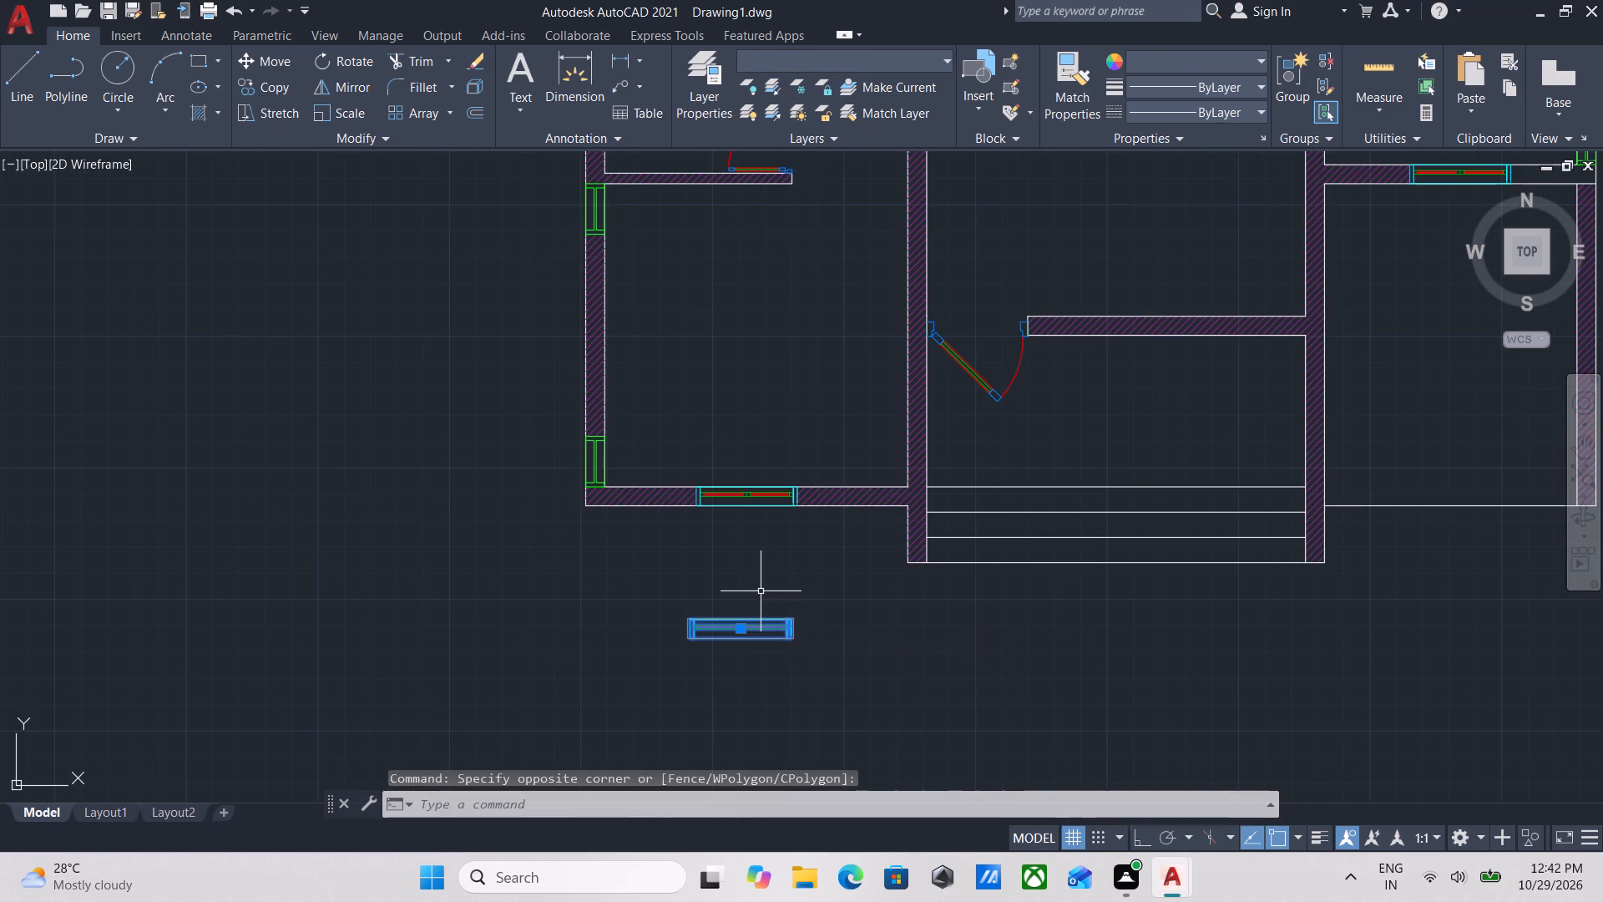
{"action": "right_click", "coordinate": [756, 592]}
{"action": "left_click", "coordinate": [893, 246]}
Check the west floor plan for remaining leftovers, looking closely at its northern rooms, doors and windows.
{"action": "scroll", "coordinate": [1036, 605], "scroll_direction": "down", "scroll_amount": 3}
{"action": "middle_click_drag", "start_coordinate": [1033, 609], "coordinate": [890, 764]}
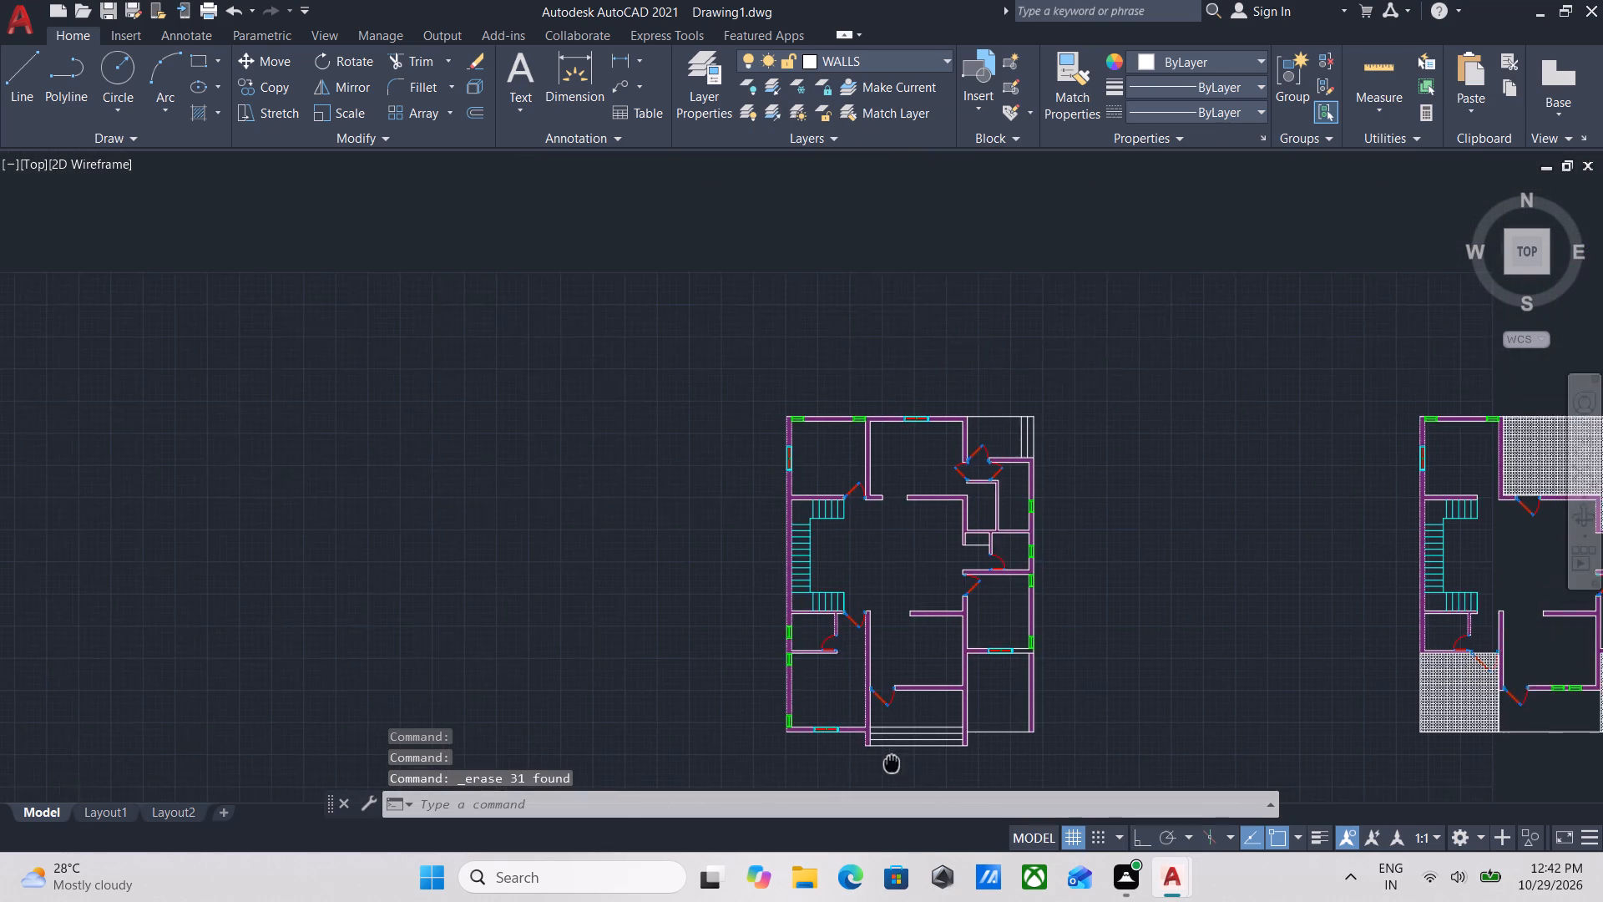
{"action": "middle_click_drag", "start_coordinate": [890, 764], "coordinate": [889, 765]}
{"action": "scroll", "coordinate": [914, 543], "scroll_direction": "up", "scroll_amount": 2}
{"action": "middle_click_drag", "start_coordinate": [914, 541], "coordinate": [860, 587]}
{"action": "scroll", "coordinate": [733, 521], "scroll_direction": "up", "scroll_amount": 1}
{"action": "scroll", "coordinate": [733, 521], "scroll_direction": "down", "scroll_amount": 1}
{"action": "middle_click_drag", "start_coordinate": [733, 521], "coordinate": [755, 563]}
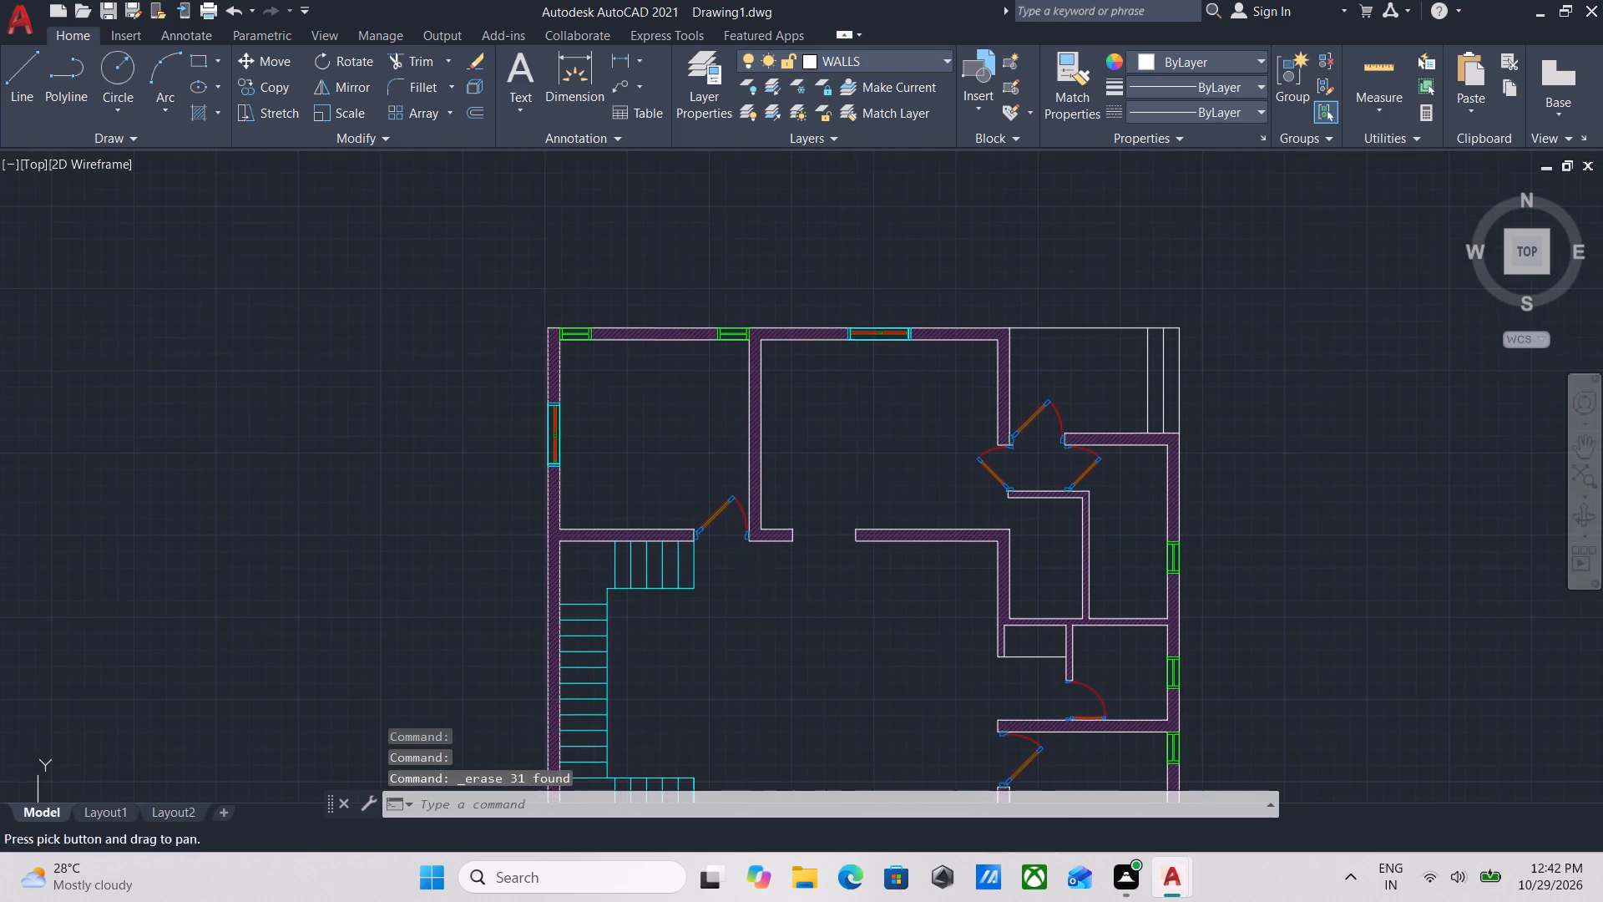
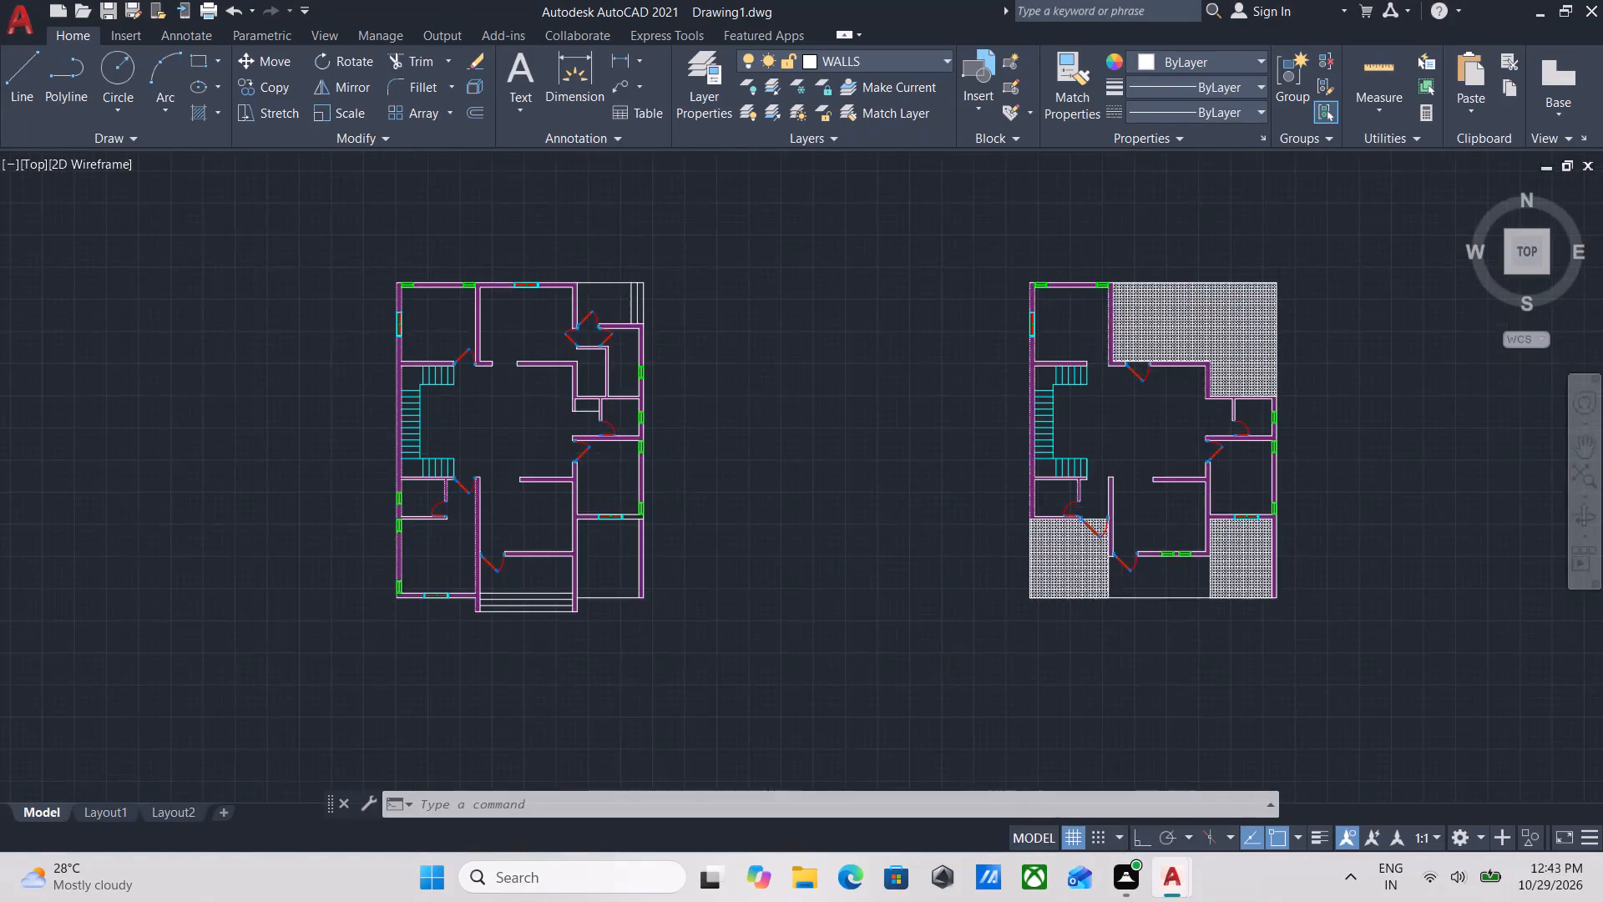
Examine both floor plans, checking the wall hatching, doors, windows and stairs of the plan with the front entrance steps.
{"action": "scroll", "coordinate": [1117, 504], "scroll_direction": "up", "scroll_amount": 2}
{"action": "middle_click_drag", "start_coordinate": [1117, 504], "coordinate": [1447, 611]}
{"action": "scroll", "coordinate": [1408, 604], "scroll_direction": "down", "scroll_amount": 1}
{"action": "scroll", "coordinate": [72, 531], "scroll_direction": "down", "scroll_amount": 1}
{"action": "middle_click_drag", "start_coordinate": [73, 531], "coordinate": [425, 573]}
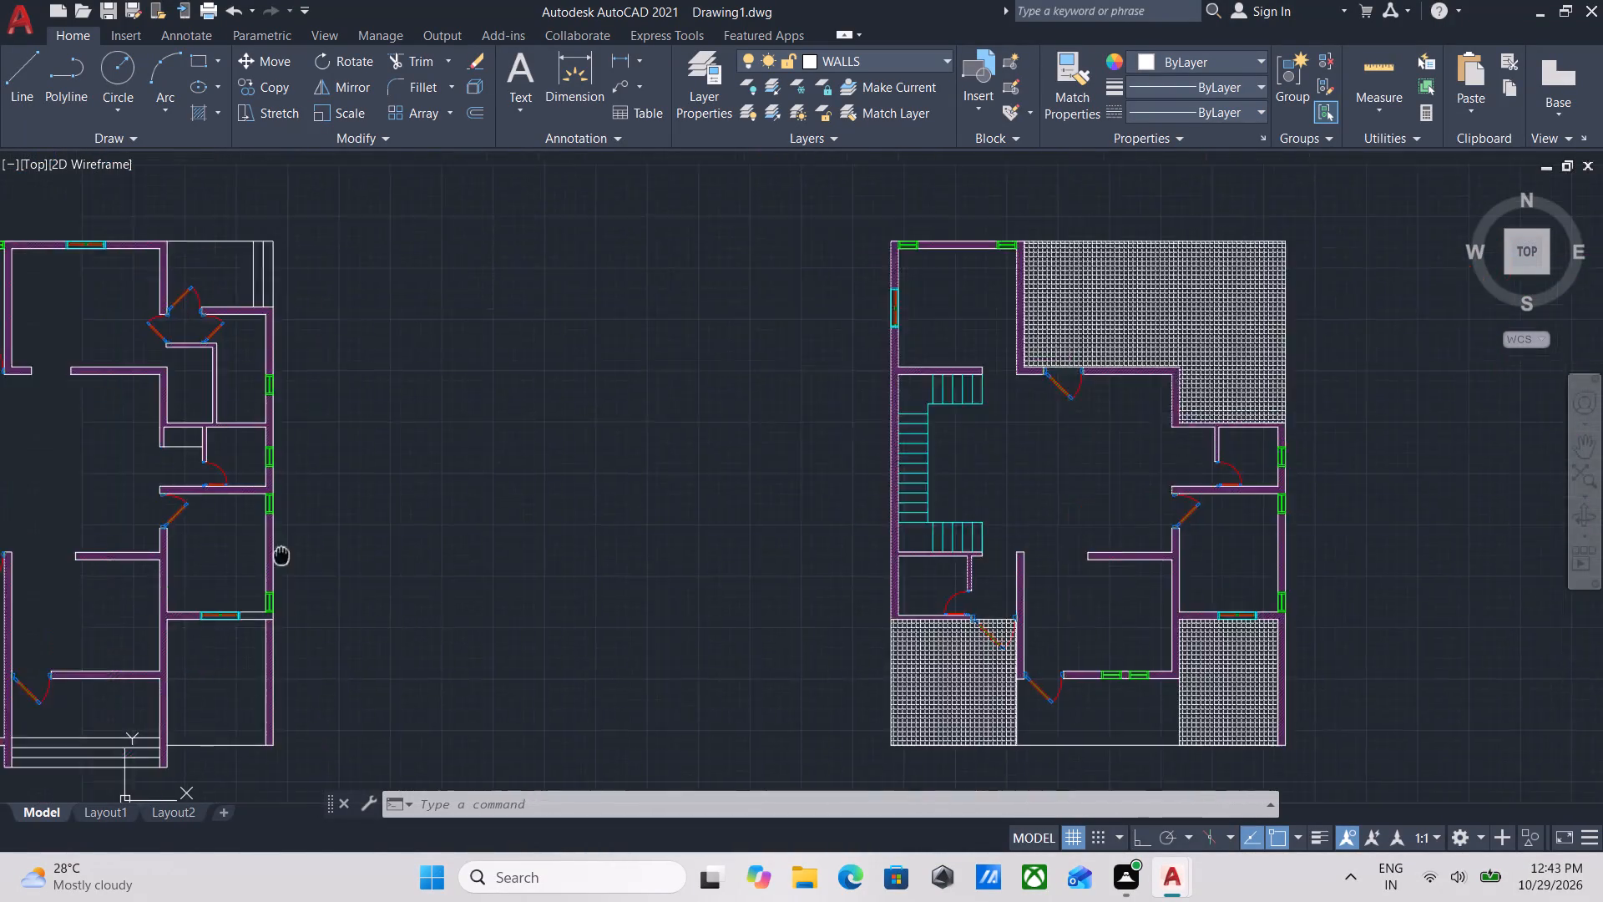
{"action": "middle_click_drag", "start_coordinate": [425, 573], "coordinate": [698, 574]}
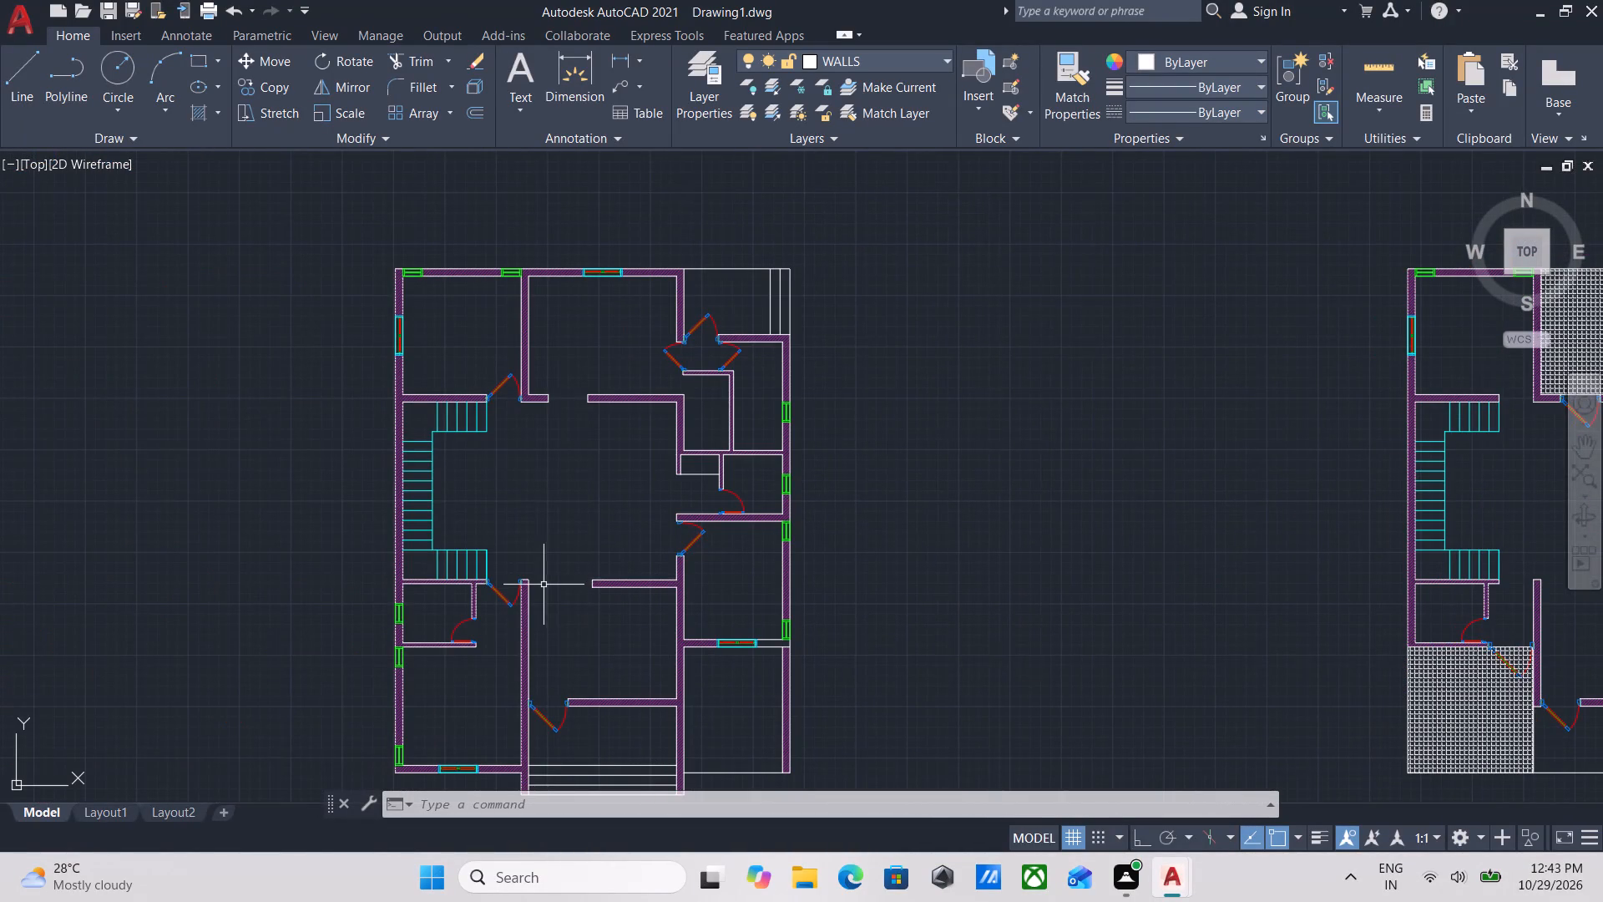
{"action": "middle_click_drag", "start_coordinate": [422, 578], "coordinate": [698, 580]}
{"action": "middle_click_drag", "start_coordinate": [761, 526], "coordinate": [751, 594]}
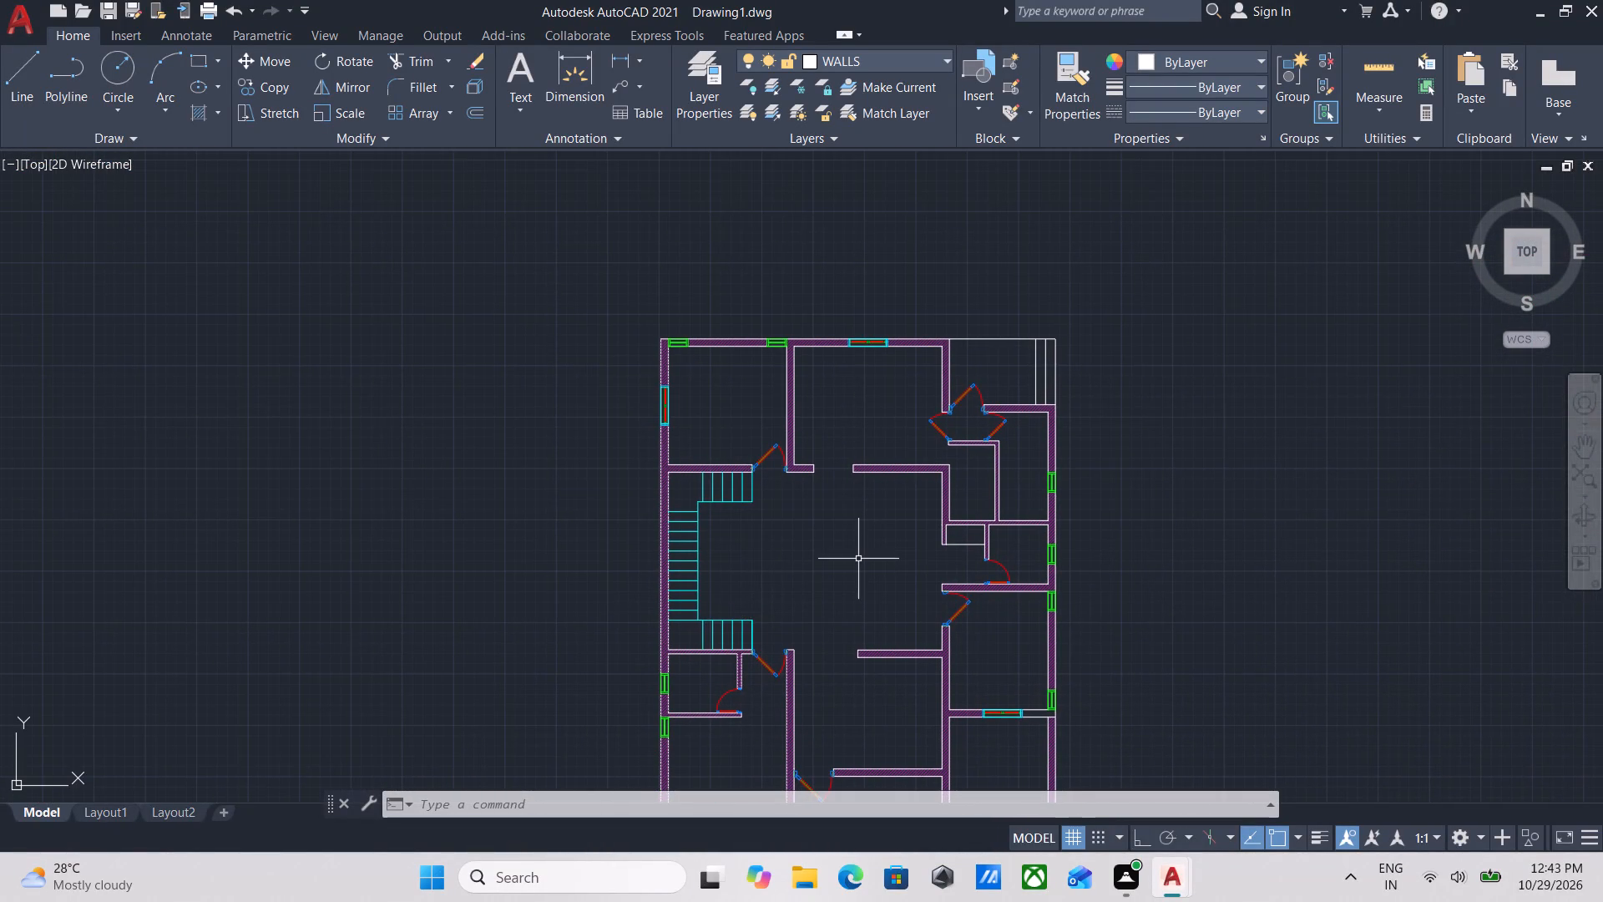
{"action": "scroll", "coordinate": [858, 559], "scroll_direction": "up", "scroll_amount": 1}
{"action": "middle_click_drag", "start_coordinate": [858, 559], "coordinate": [822, 580]}
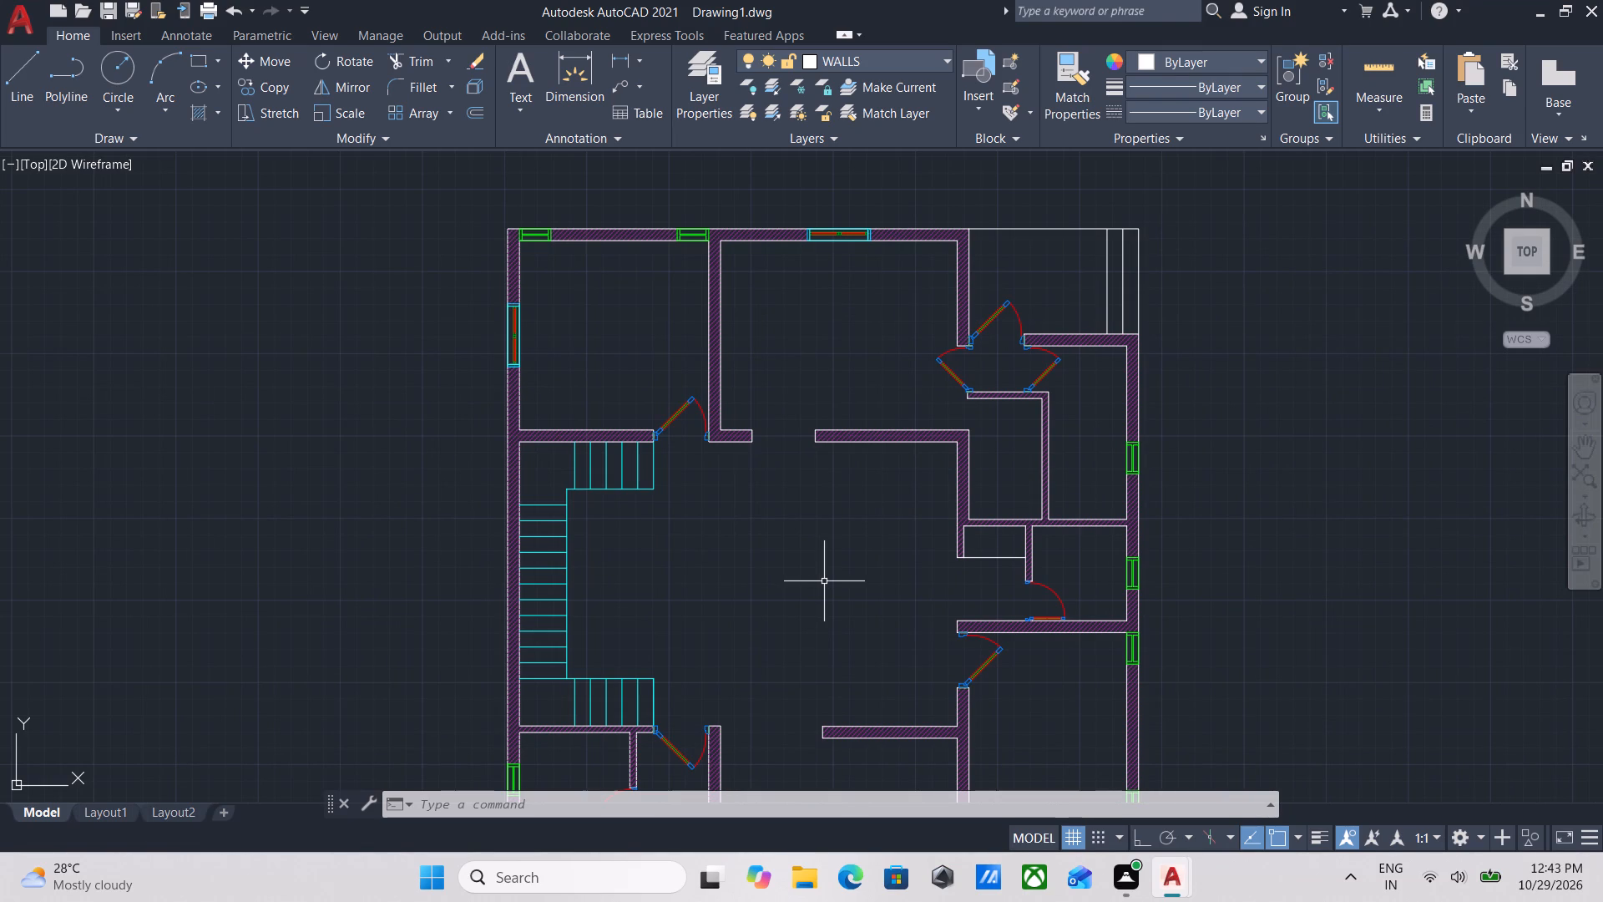
{"action": "scroll", "coordinate": [940, 644], "scroll_direction": "down", "scroll_amount": 1}
{"action": "middle_click_drag", "start_coordinate": [940, 644], "coordinate": [940, 444]}
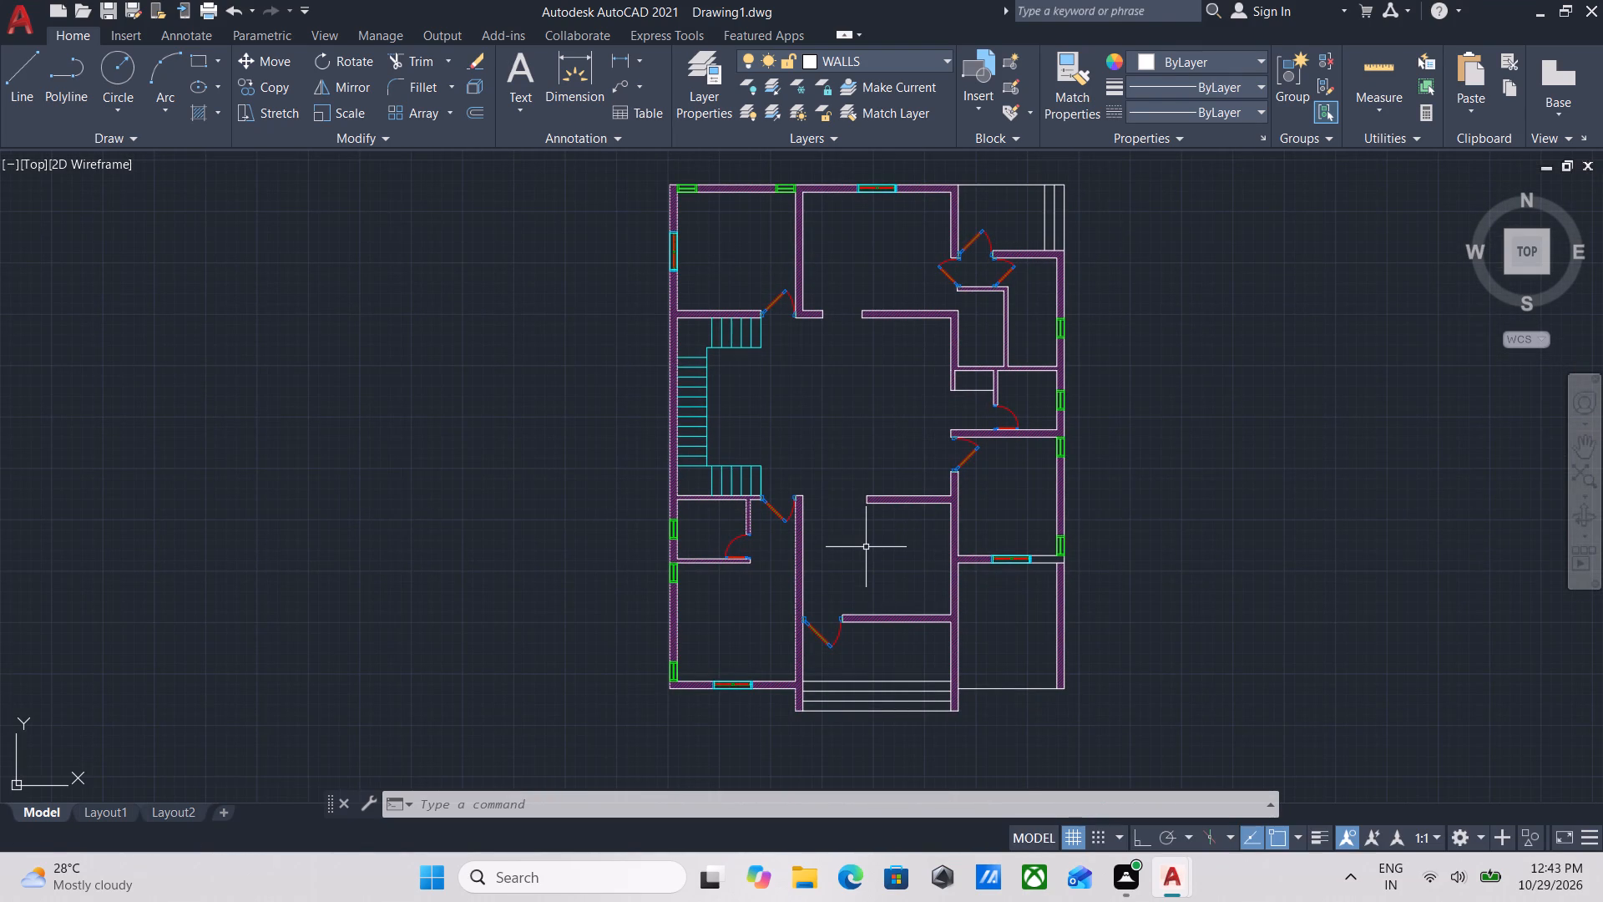
{"action": "scroll", "coordinate": [734, 675], "scroll_direction": "up", "scroll_amount": 1}
{"action": "middle_click_drag", "start_coordinate": [726, 643], "coordinate": [761, 691]}
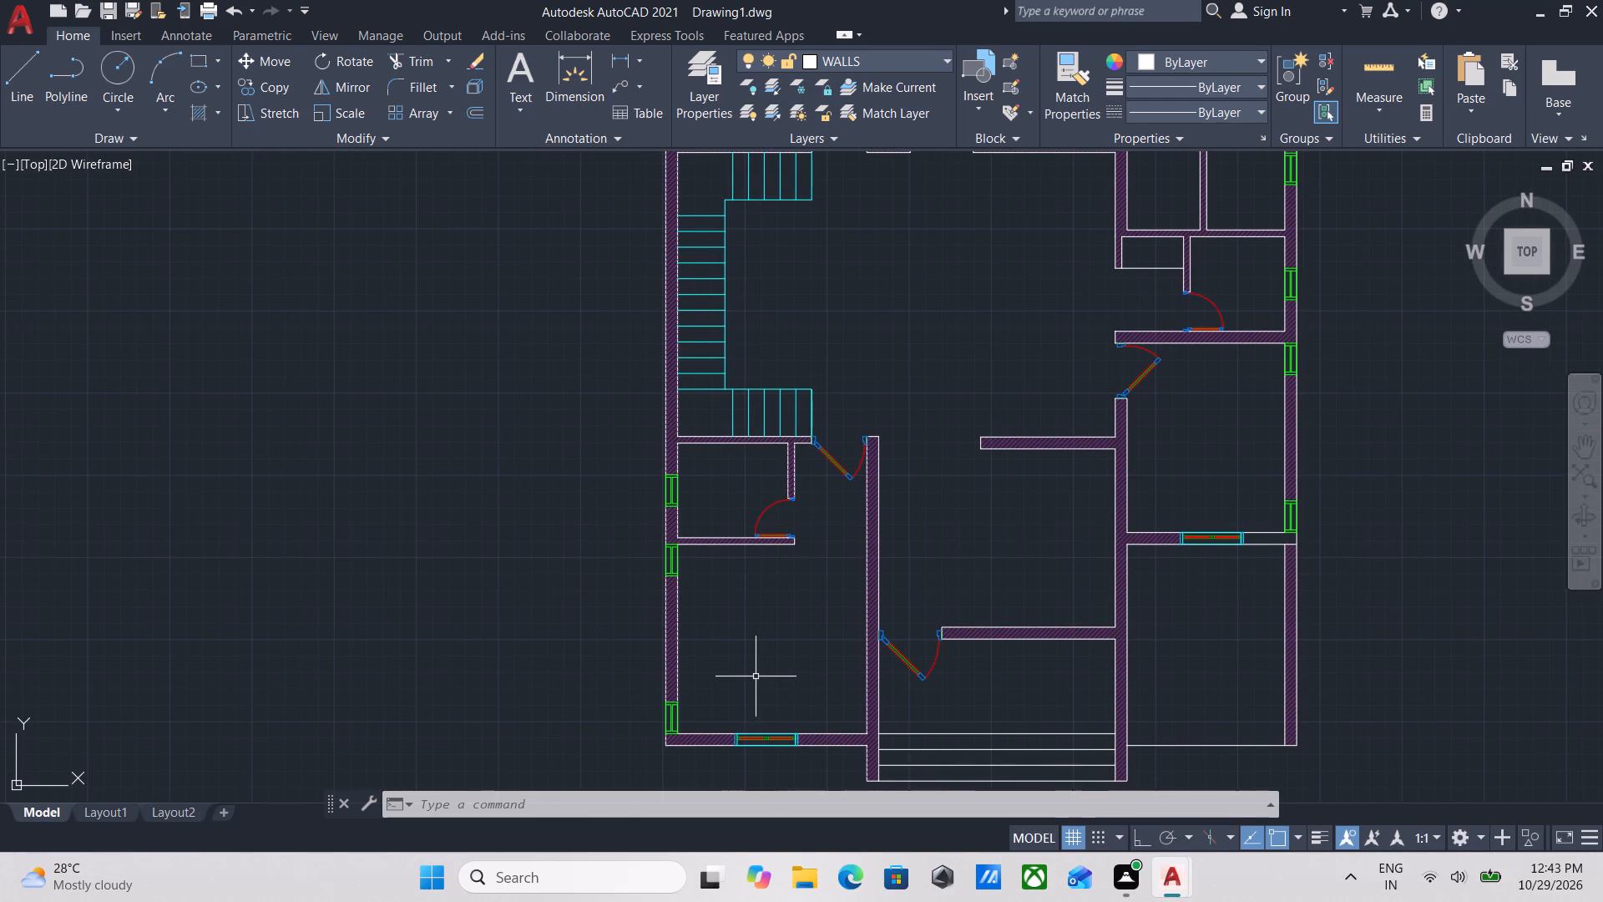
{"action": "middle_click_drag", "start_coordinate": [756, 676], "coordinate": [786, 737]}
{"action": "middle_click_drag", "start_coordinate": [778, 690], "coordinate": [811, 616]}
{"action": "scroll", "coordinate": [778, 690], "scroll_direction": "down", "scroll_amount": 1}
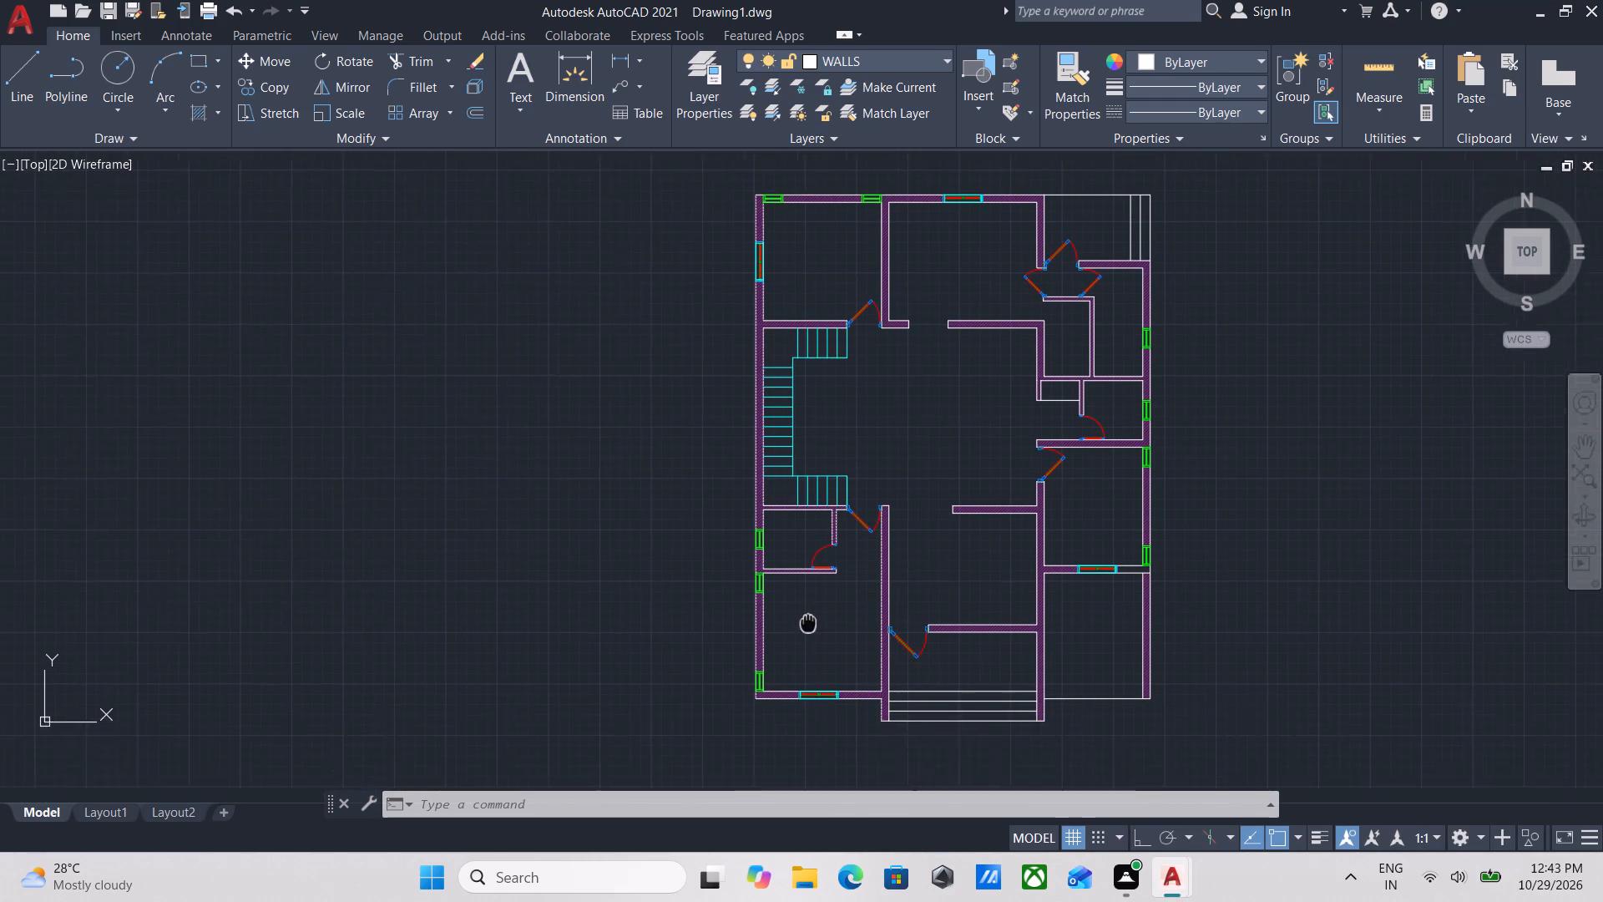
{"action": "middle_click_drag", "start_coordinate": [811, 616], "coordinate": [812, 603]}
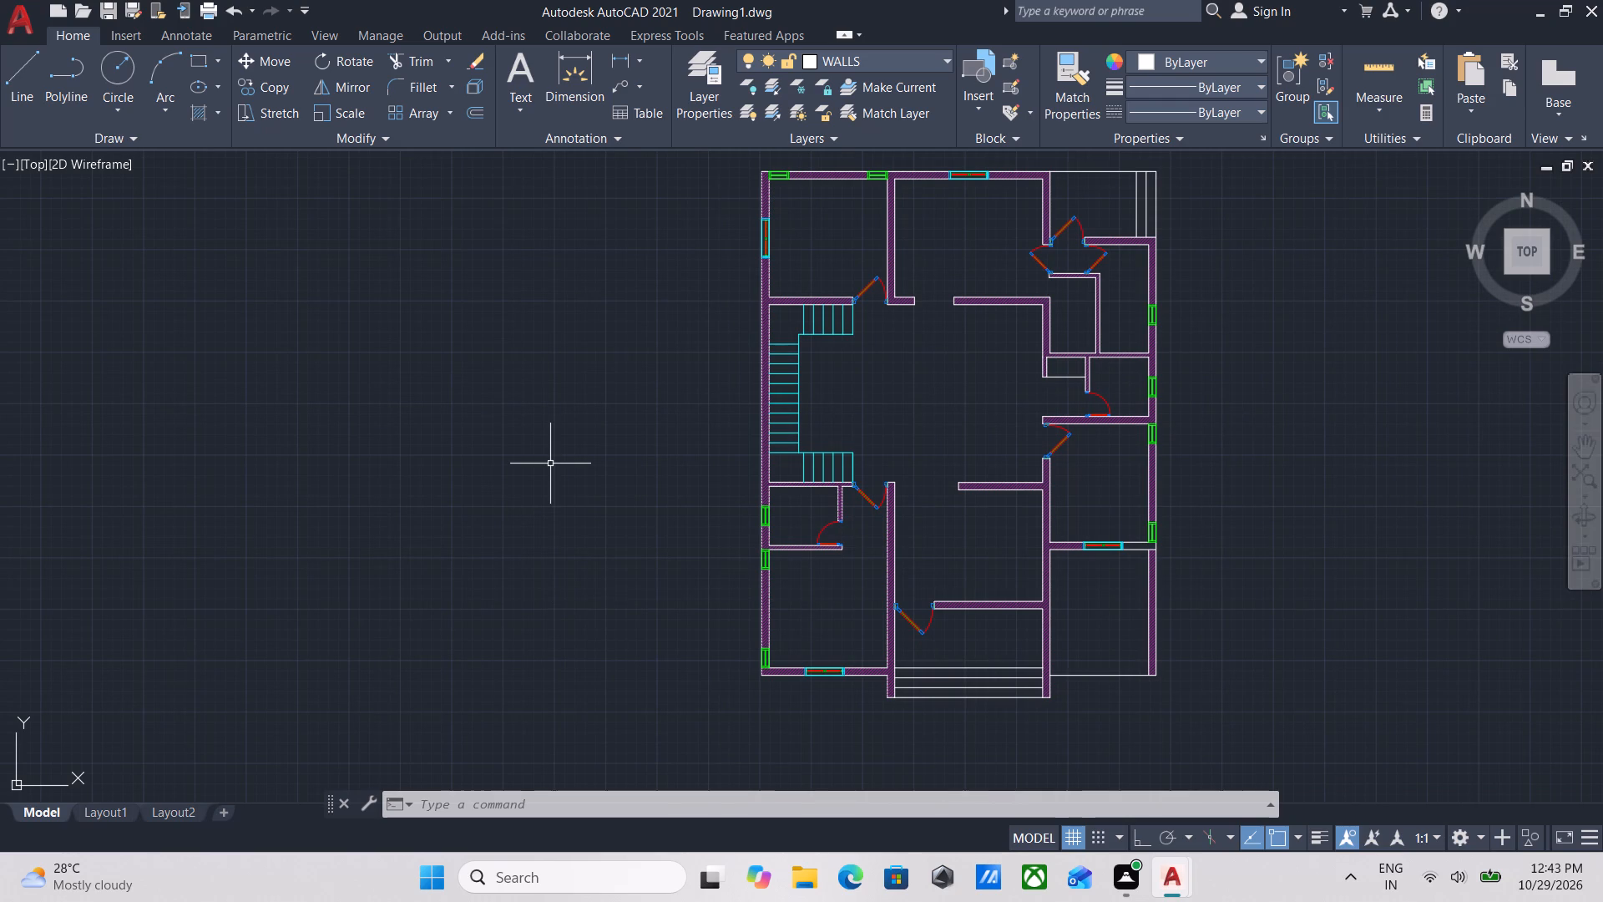
Hatch the unfilled wall segment between the window and the east exterior wall, south of the southeast room, using the current wall hatch settings.
{"action": "scroll", "coordinate": [1140, 561], "scroll_direction": "up", "scroll_amount": 3}
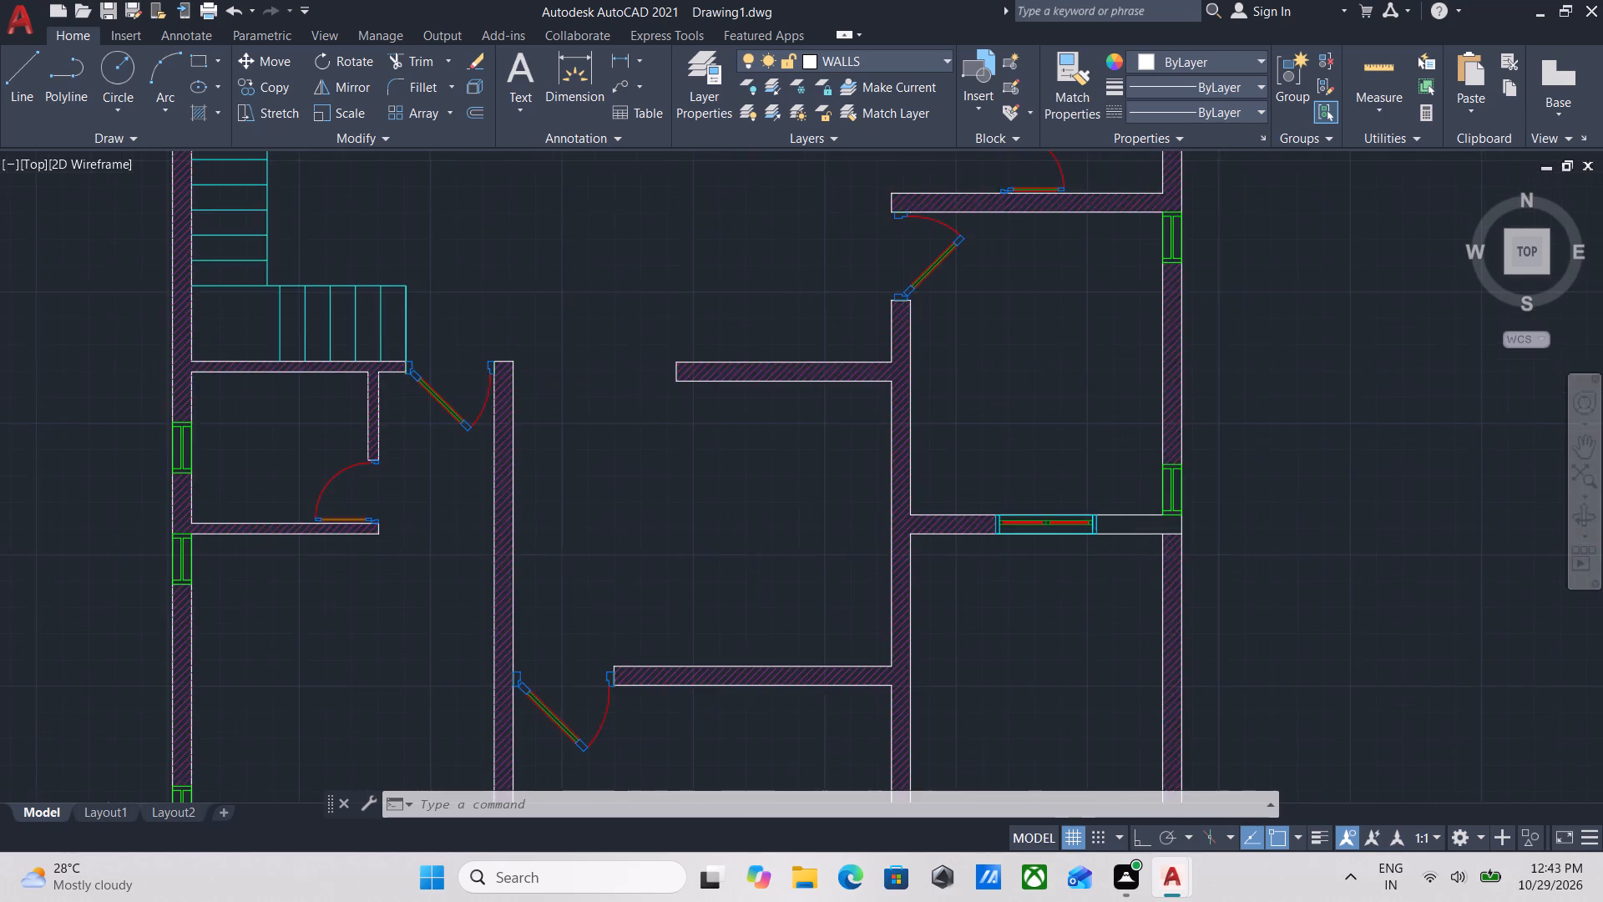
{"action": "scroll", "coordinate": [1139, 565], "scroll_direction": "up", "scroll_amount": 1}
{"action": "middle_click_drag", "start_coordinate": [1135, 565], "coordinate": [999, 609]}
{"action": "scroll", "coordinate": [1129, 565], "scroll_direction": "down", "scroll_amount": 1}
{"action": "key", "text": "h"}
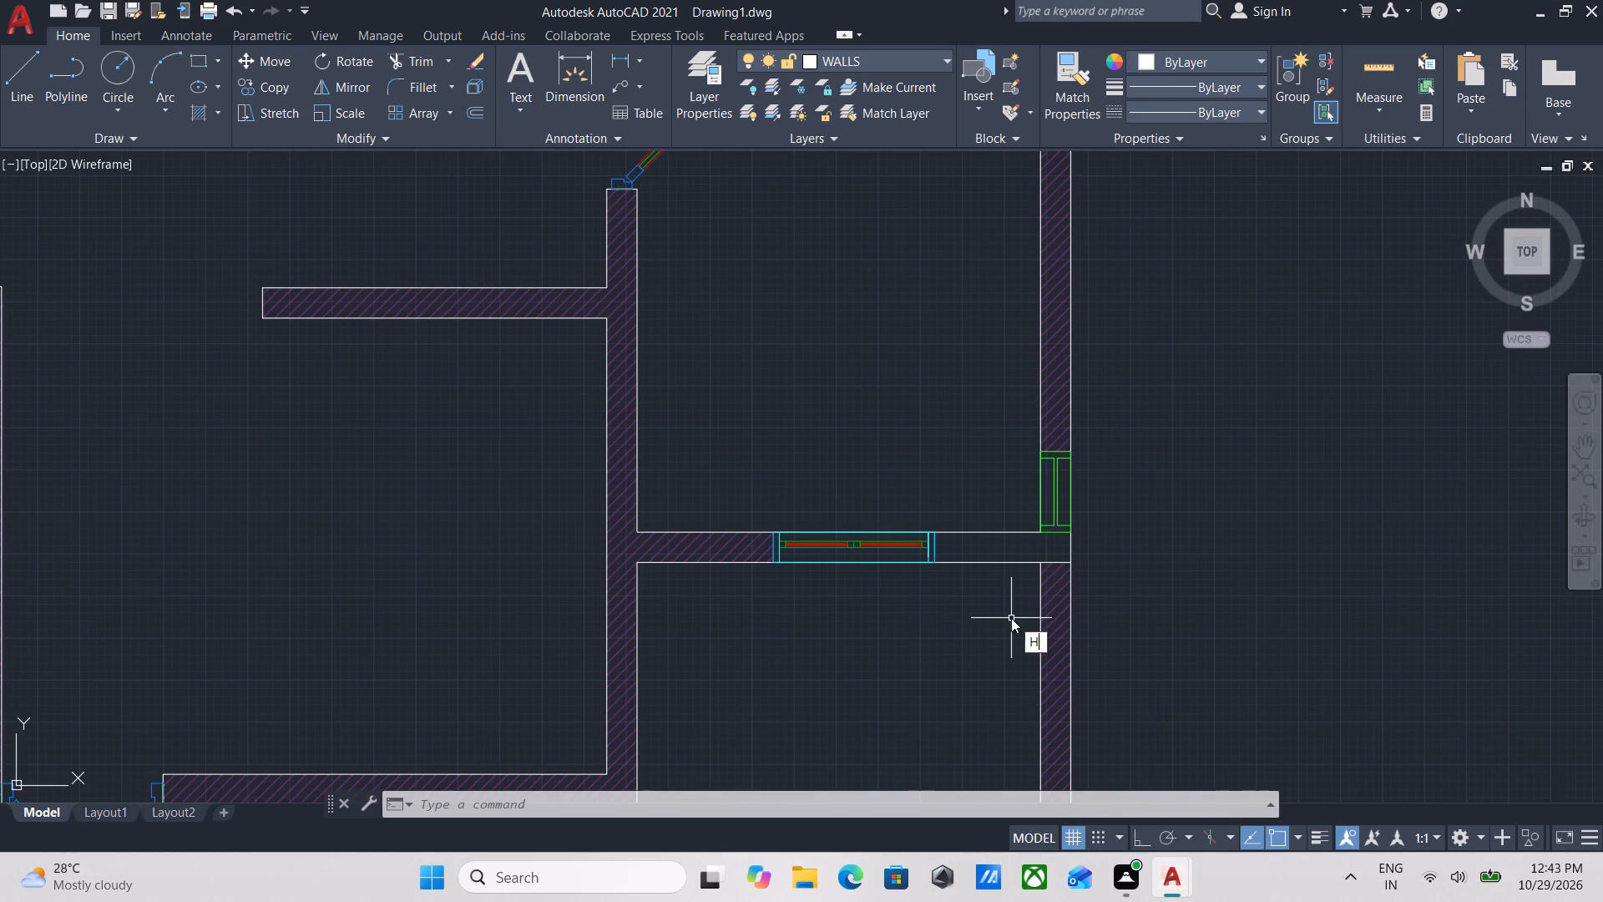
{"action": "key", "text": "Return"}
{"action": "left_click", "coordinate": [1034, 553]}
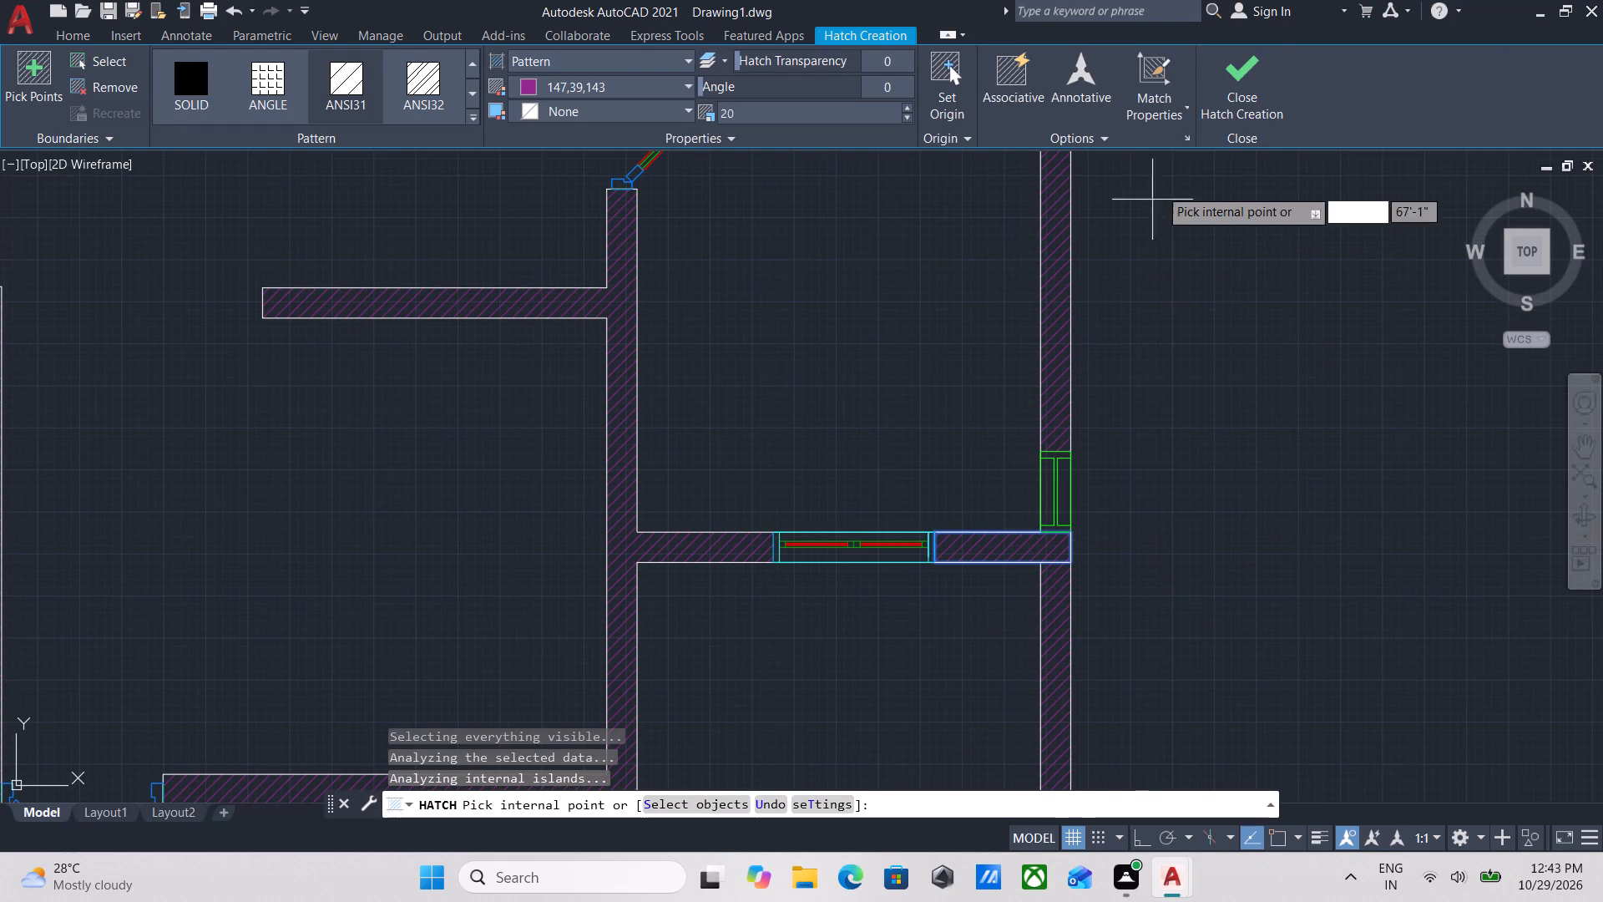
{"action": "left_click", "coordinate": [1233, 82]}
Inspect the floor plan with the entrance steps room by room for wall hatching and space for furniture.
{"action": "scroll", "coordinate": [448, 168], "scroll_direction": "down", "scroll_amount": 2}
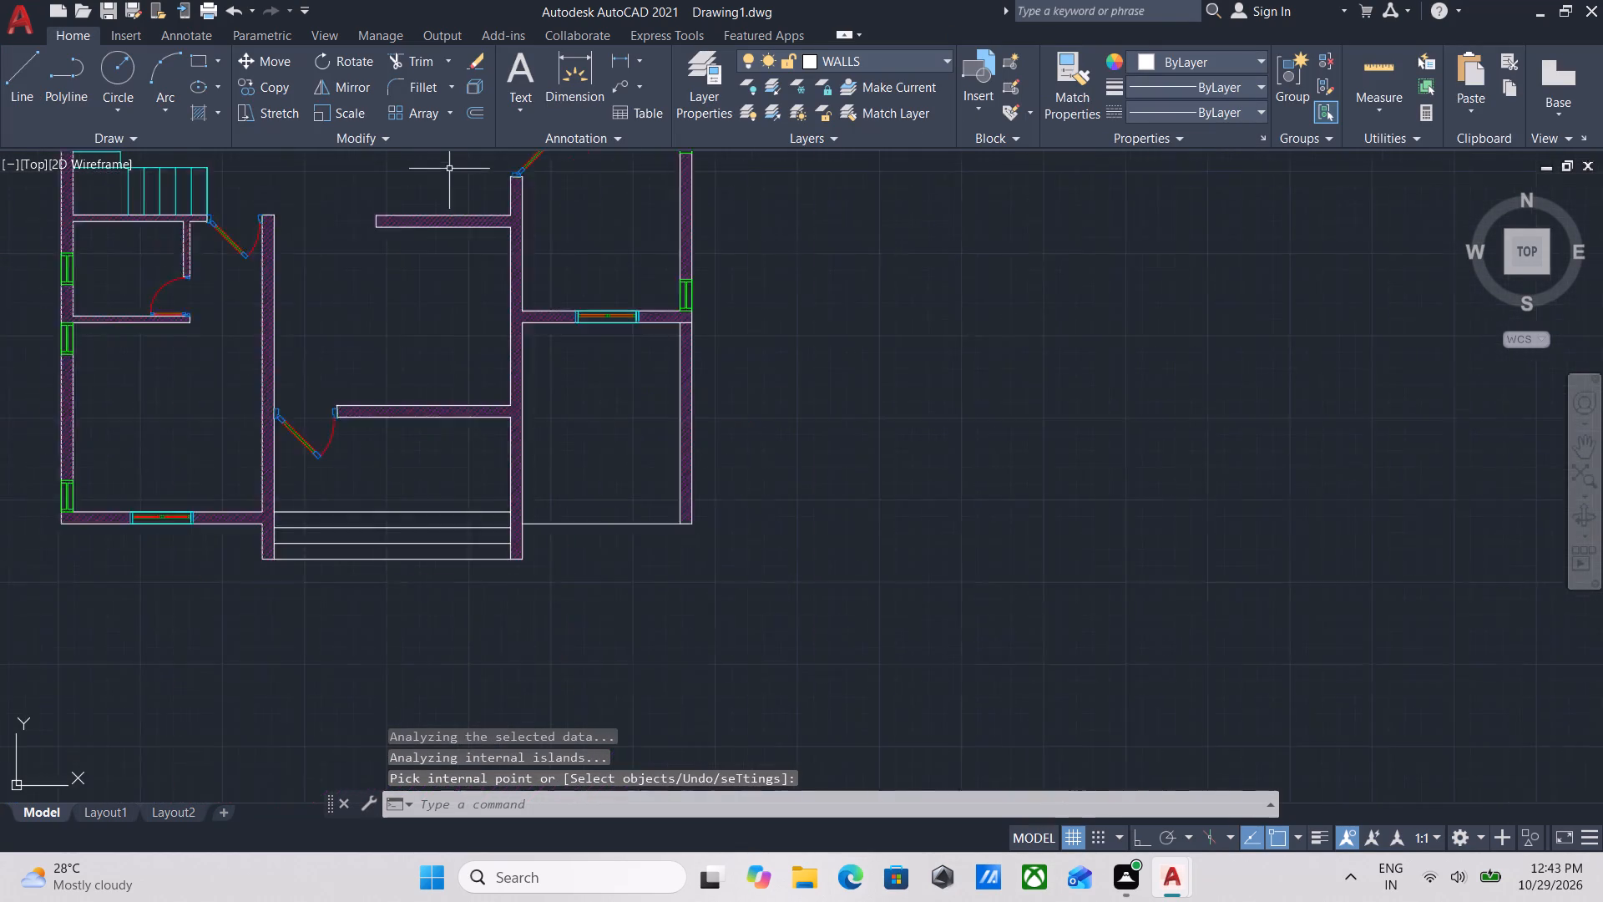
{"action": "scroll", "coordinate": [451, 170], "scroll_direction": "down", "scroll_amount": 1}
{"action": "middle_click_drag", "start_coordinate": [452, 304], "coordinate": [601, 367]}
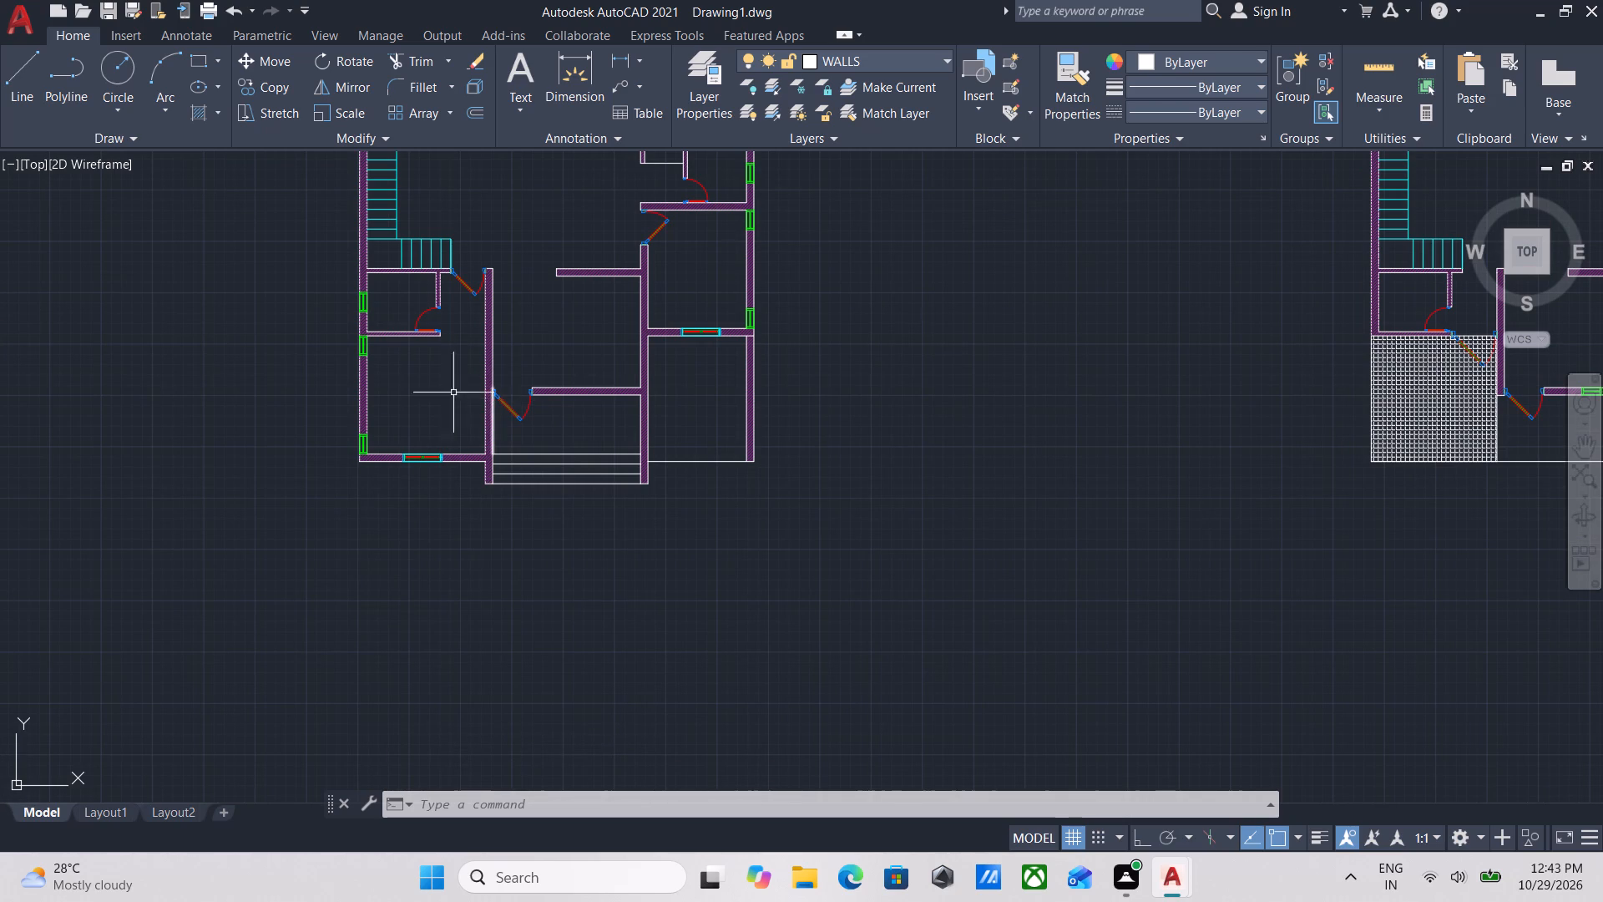
{"action": "scroll", "coordinate": [356, 382], "scroll_direction": "up", "scroll_amount": 1}
{"action": "scroll", "coordinate": [523, 407], "scroll_direction": "up", "scroll_amount": 2}
{"action": "middle_click_drag", "start_coordinate": [516, 403], "coordinate": [750, 423]}
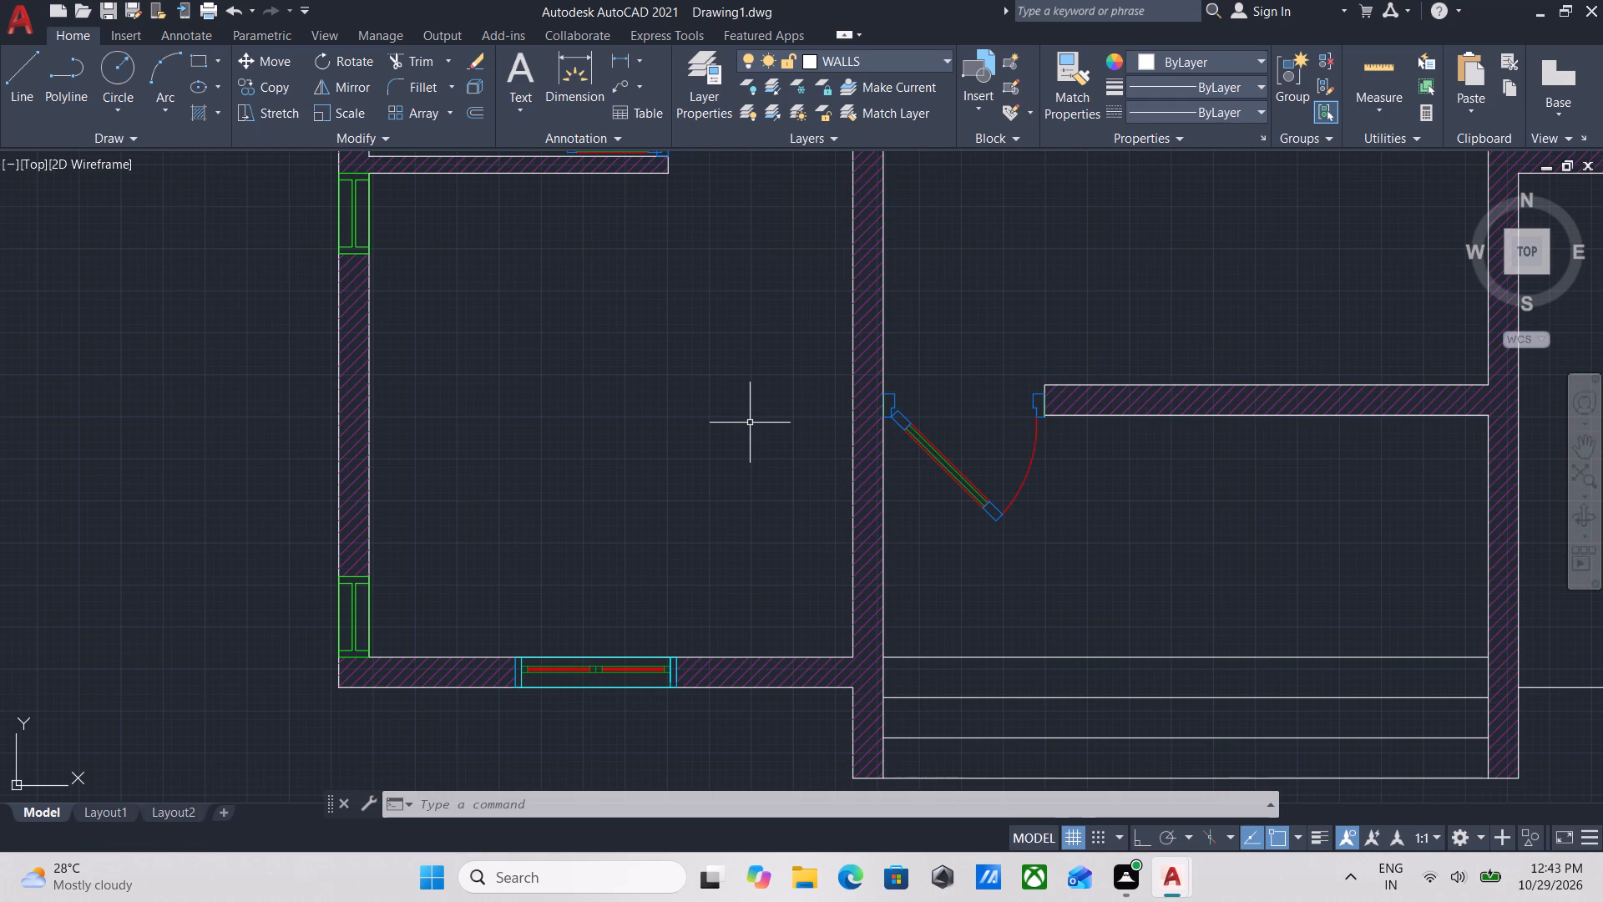
{"action": "middle_click_drag", "start_coordinate": [750, 423], "coordinate": [777, 417]}
{"action": "scroll", "coordinate": [777, 417], "scroll_direction": "down", "scroll_amount": 2}
{"action": "middle_click_drag", "start_coordinate": [776, 418], "coordinate": [721, 557]}
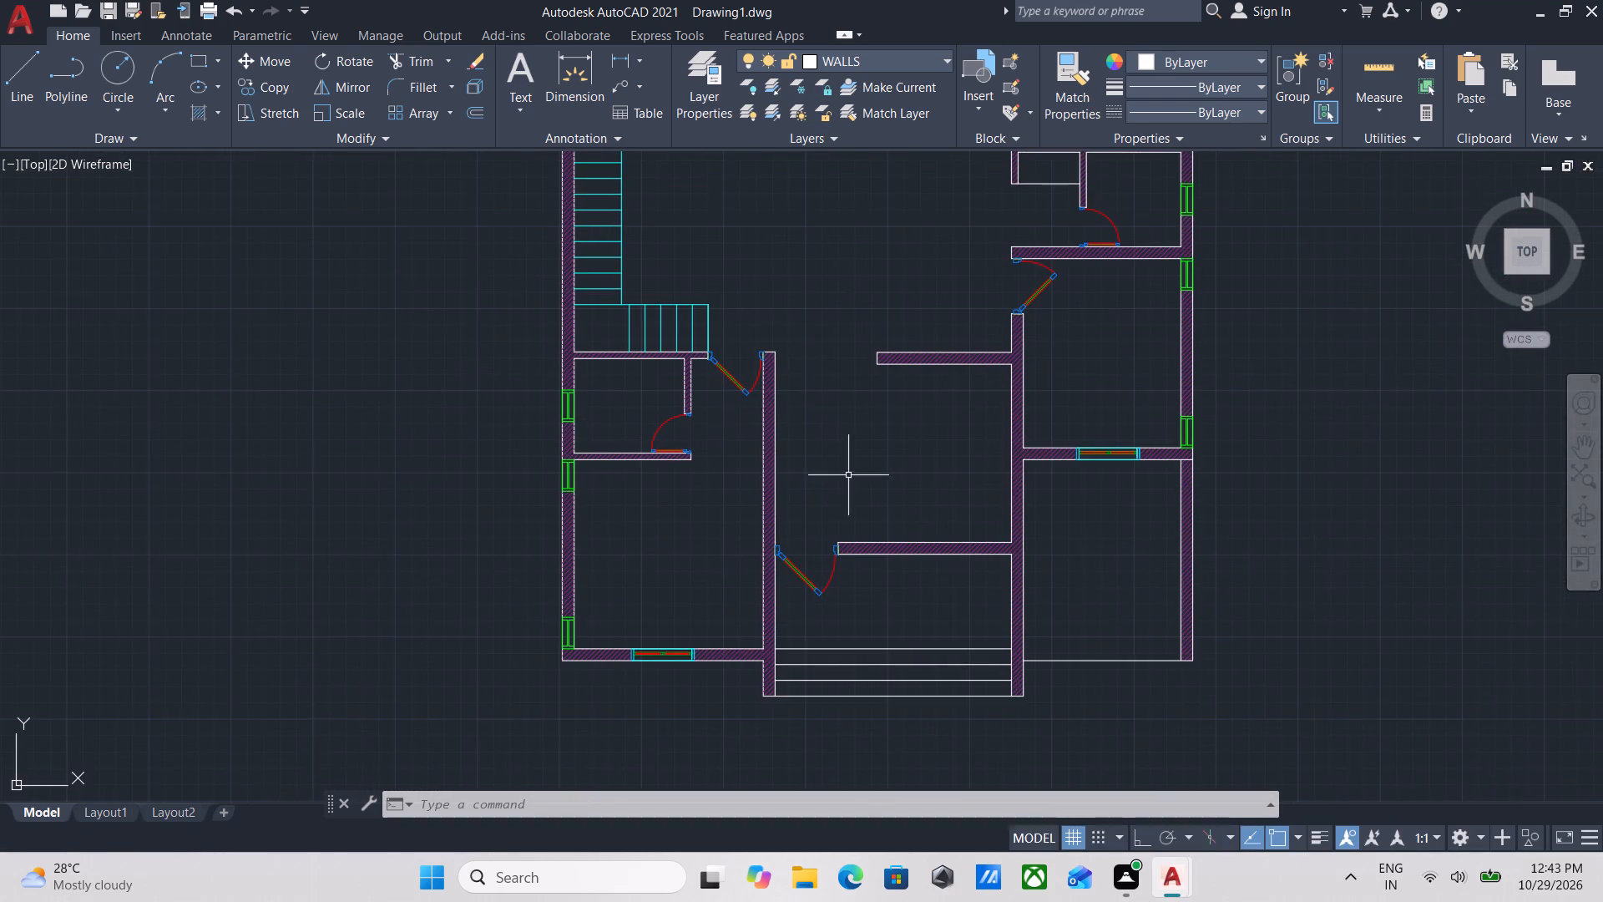
{"action": "middle_click_drag", "start_coordinate": [848, 475], "coordinate": [741, 629]}
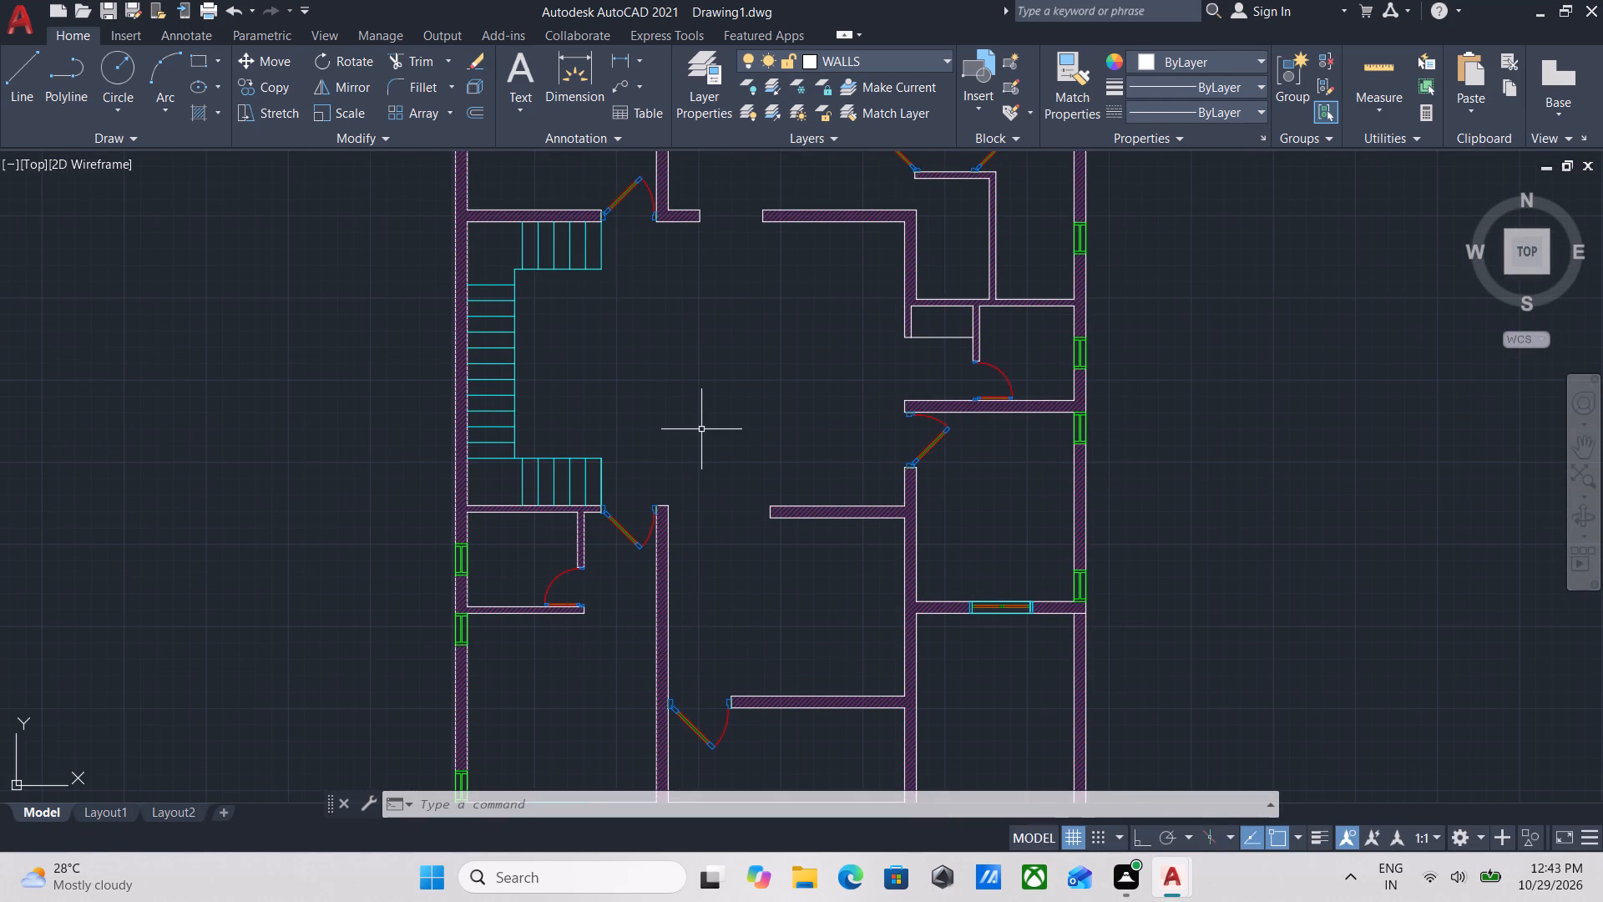
{"action": "middle_click_drag", "start_coordinate": [801, 615], "coordinate": [825, 503]}
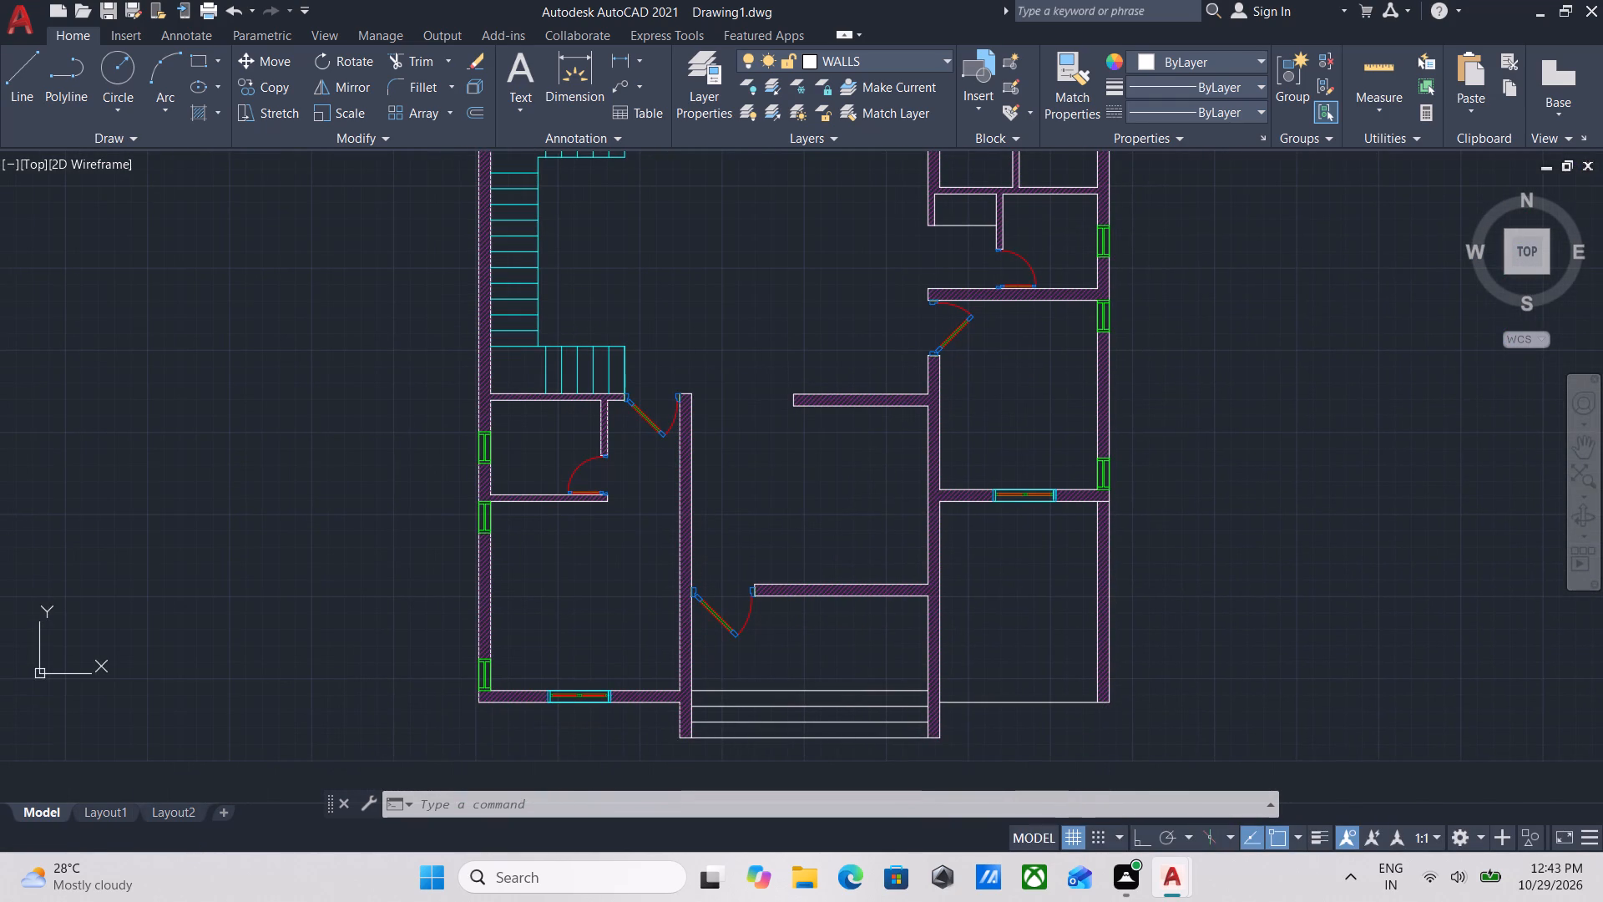
{"action": "middle_click_drag", "start_coordinate": [825, 503], "coordinate": [885, 386]}
{"action": "scroll", "coordinate": [885, 386], "scroll_direction": "down", "scroll_amount": 1}
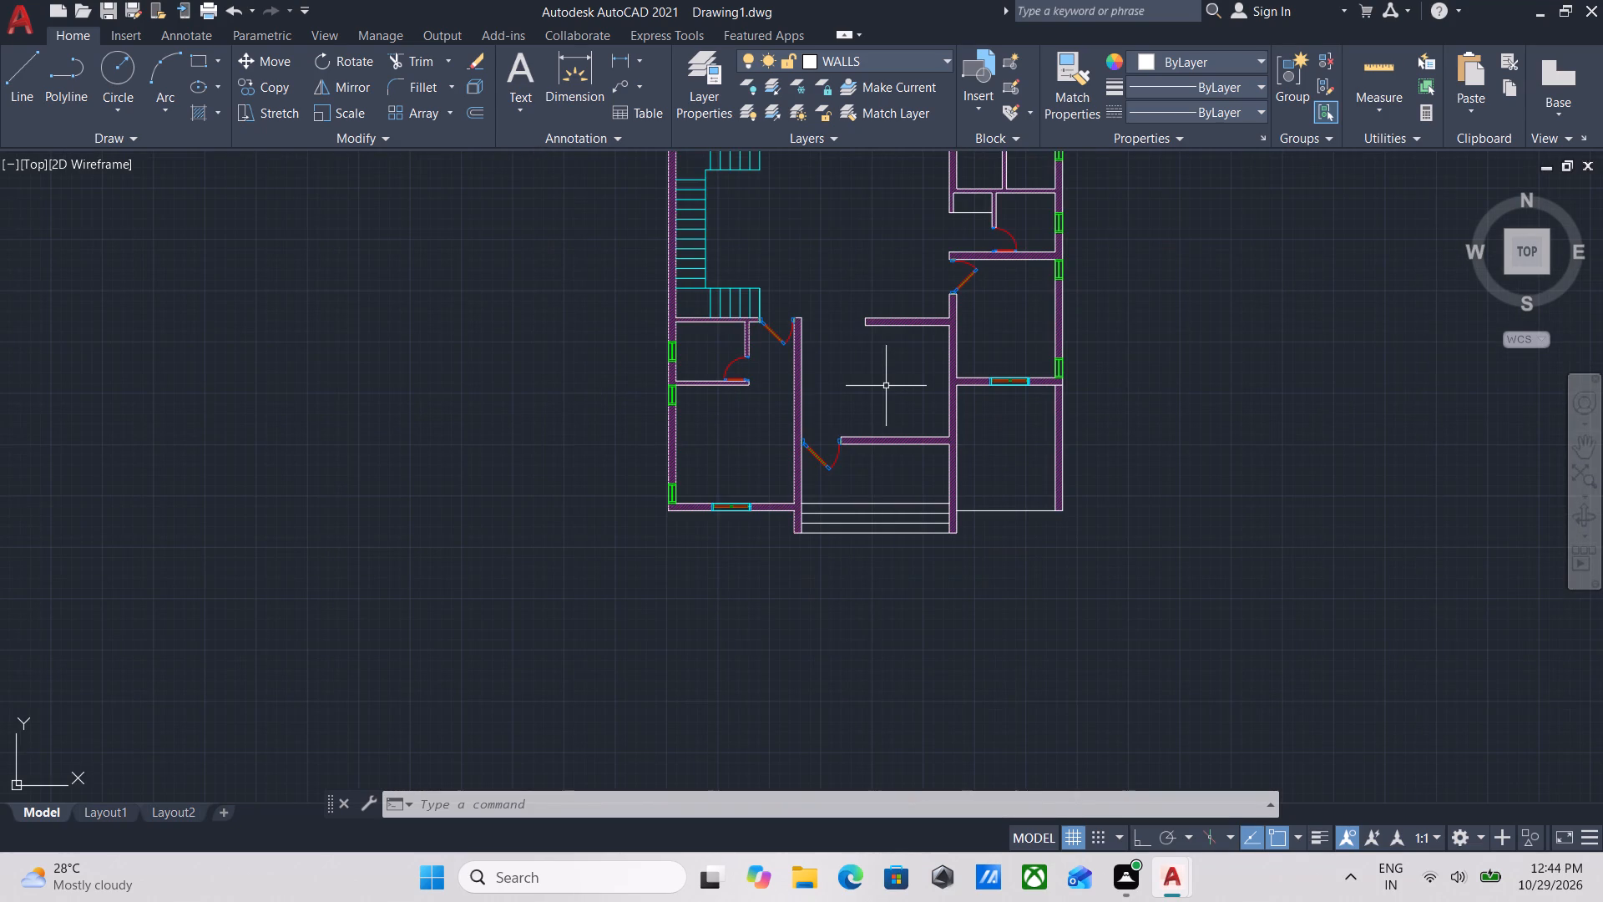
{"action": "scroll", "coordinate": [887, 474], "scroll_direction": "up", "scroll_amount": 1}
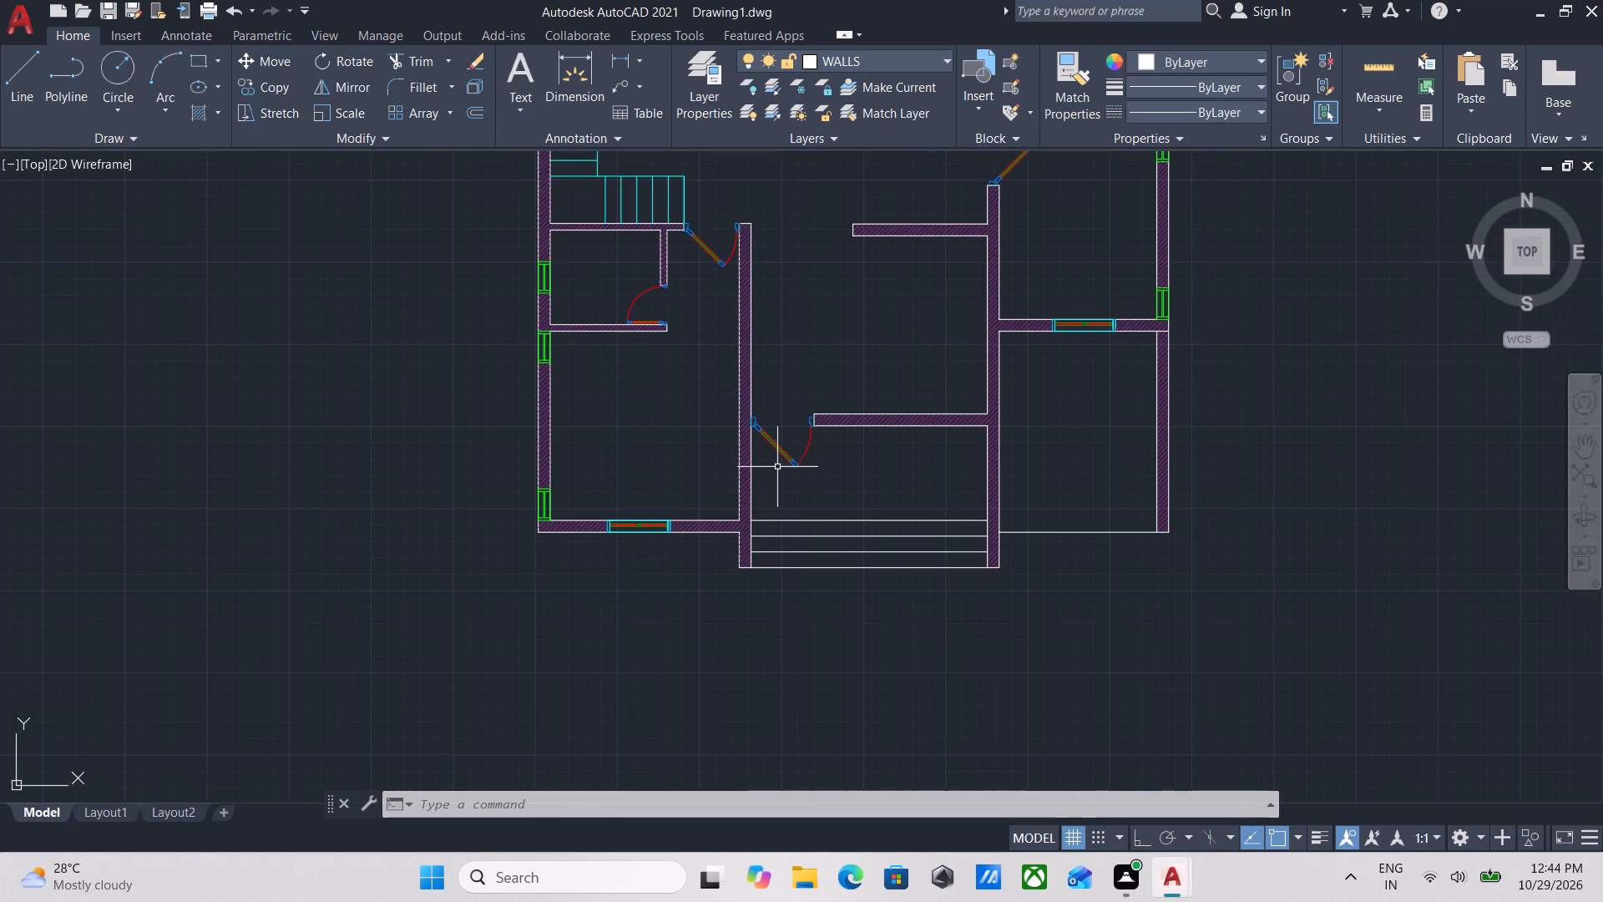
{"action": "middle_click_drag", "start_coordinate": [776, 465], "coordinate": [953, 491]}
{"action": "middle_click_drag", "start_coordinate": [829, 461], "coordinate": [794, 534]}
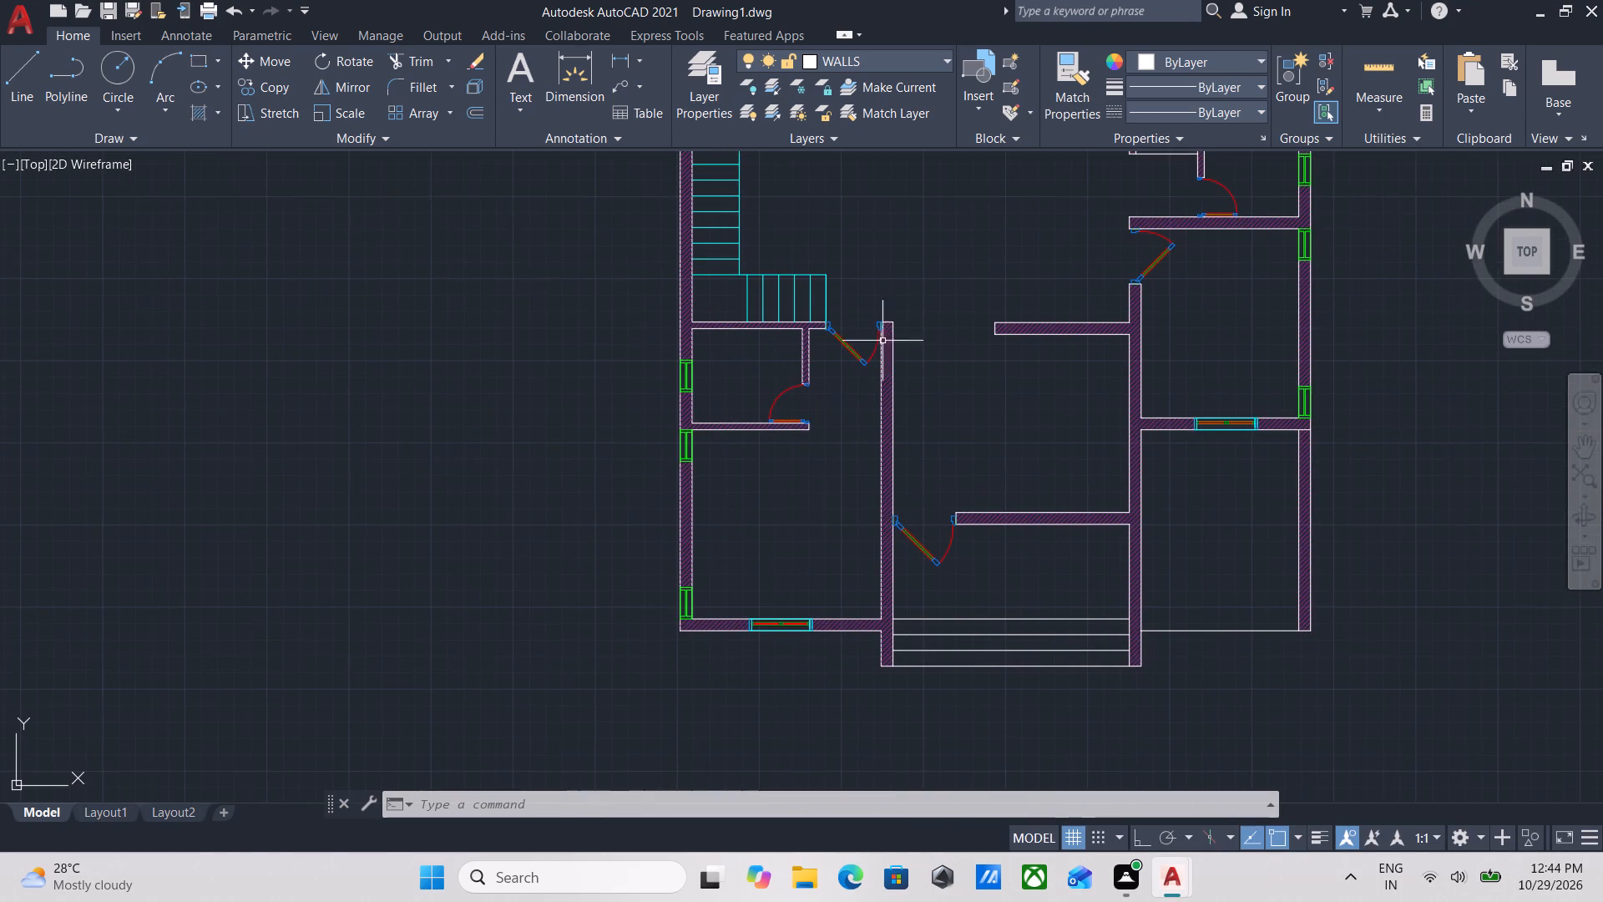
{"action": "middle_click_drag", "start_coordinate": [896, 311], "coordinate": [859, 497]}
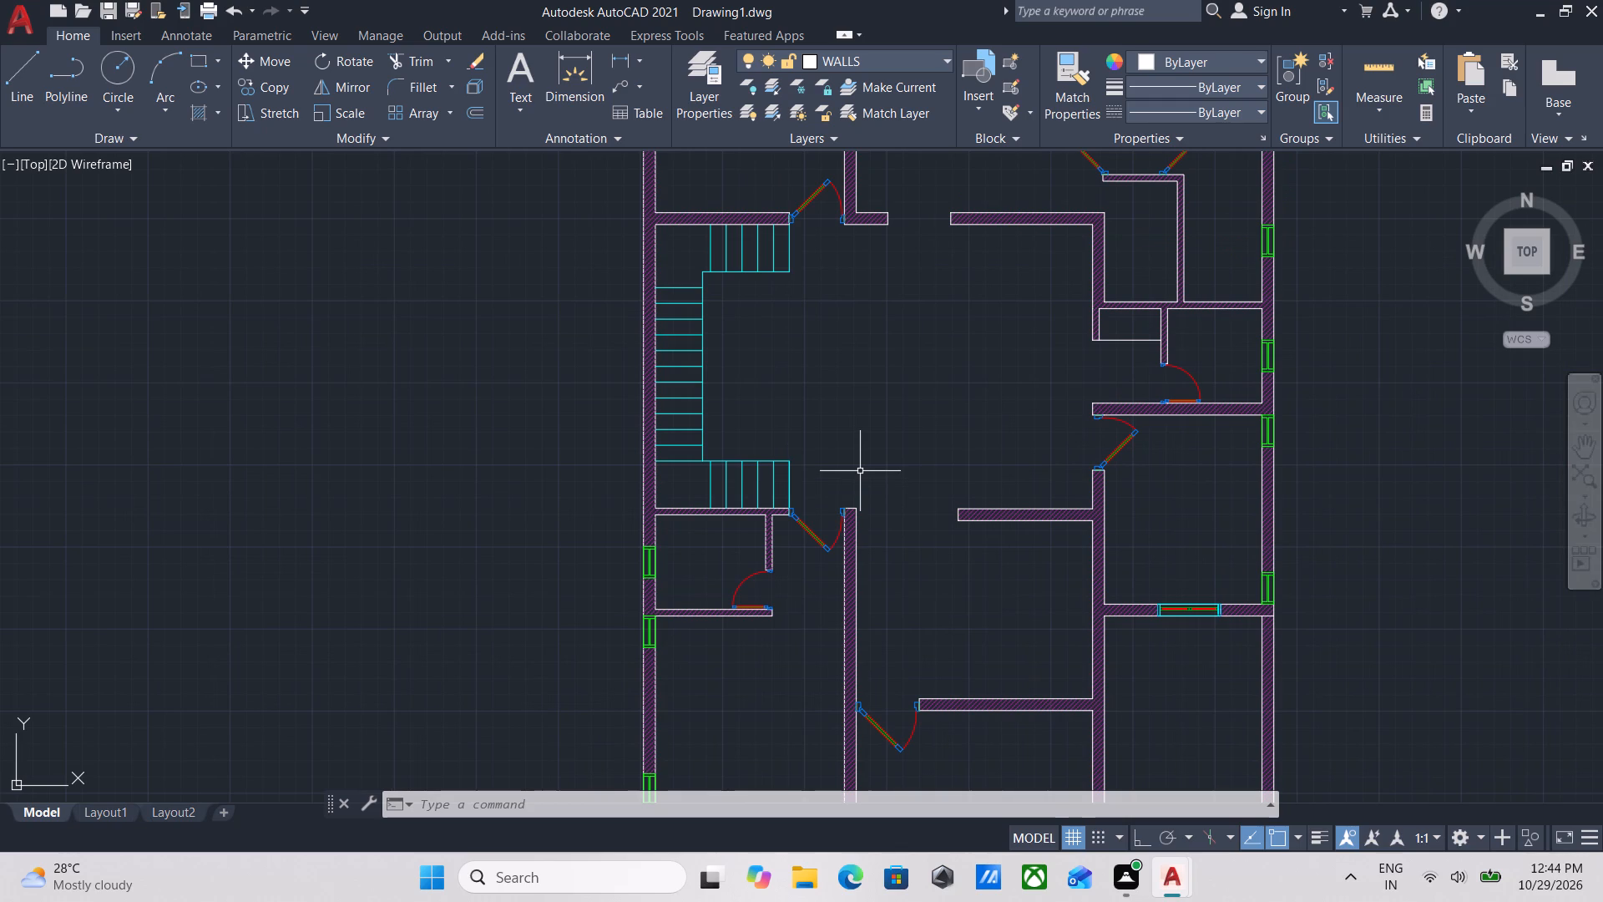
{"action": "middle_click_drag", "start_coordinate": [851, 431], "coordinate": [848, 469]}
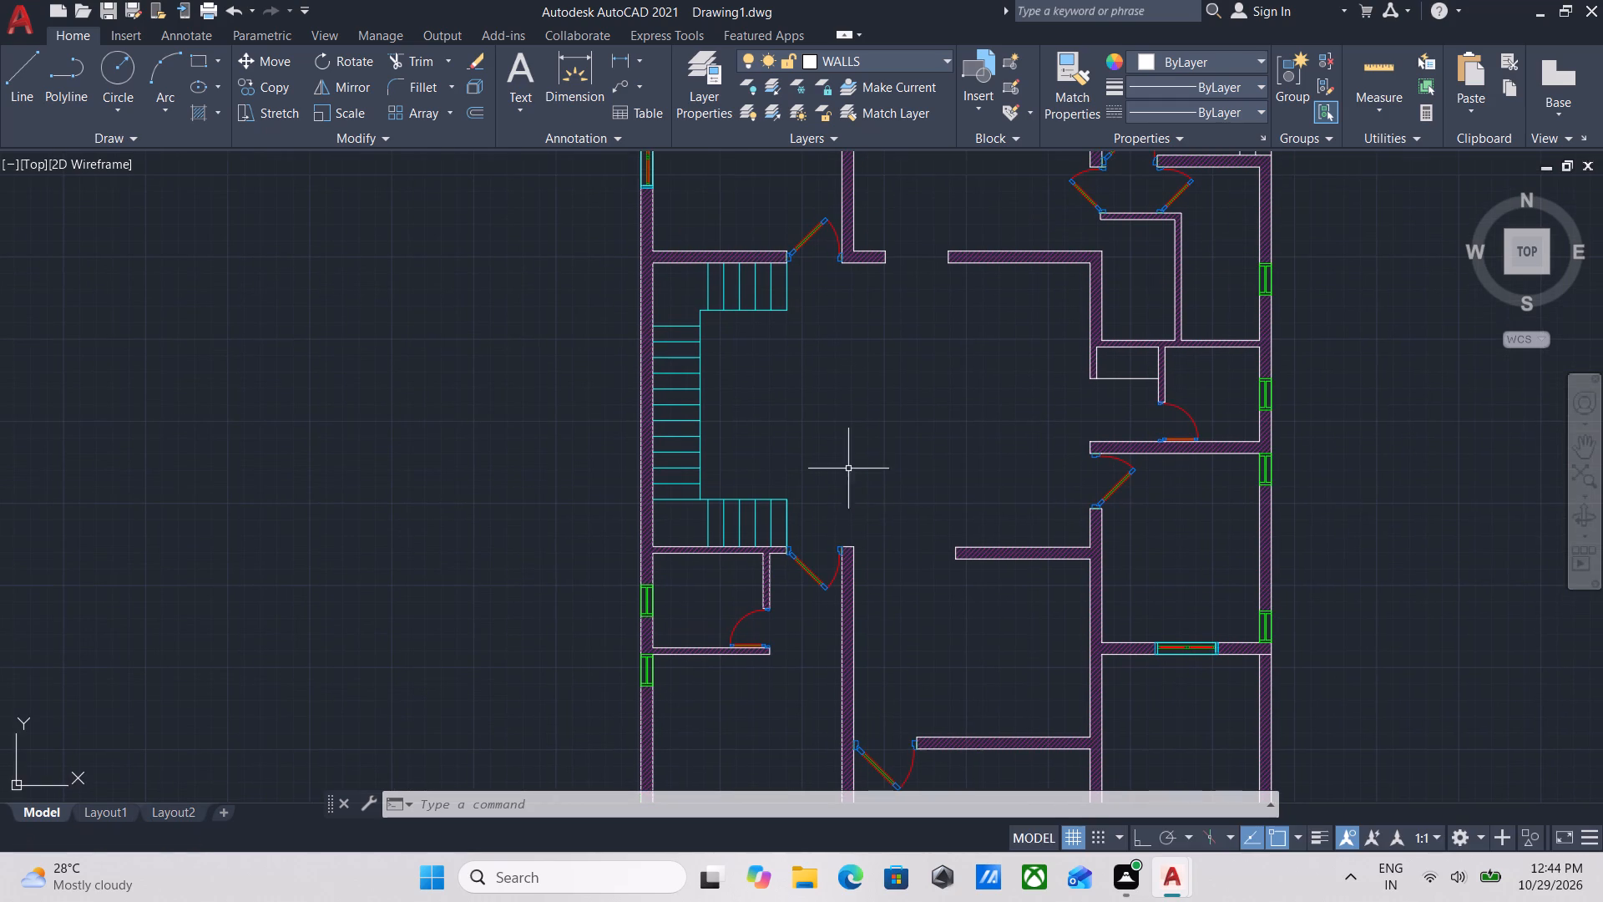
{"action": "middle_click_drag", "start_coordinate": [827, 375], "coordinate": [817, 432]}
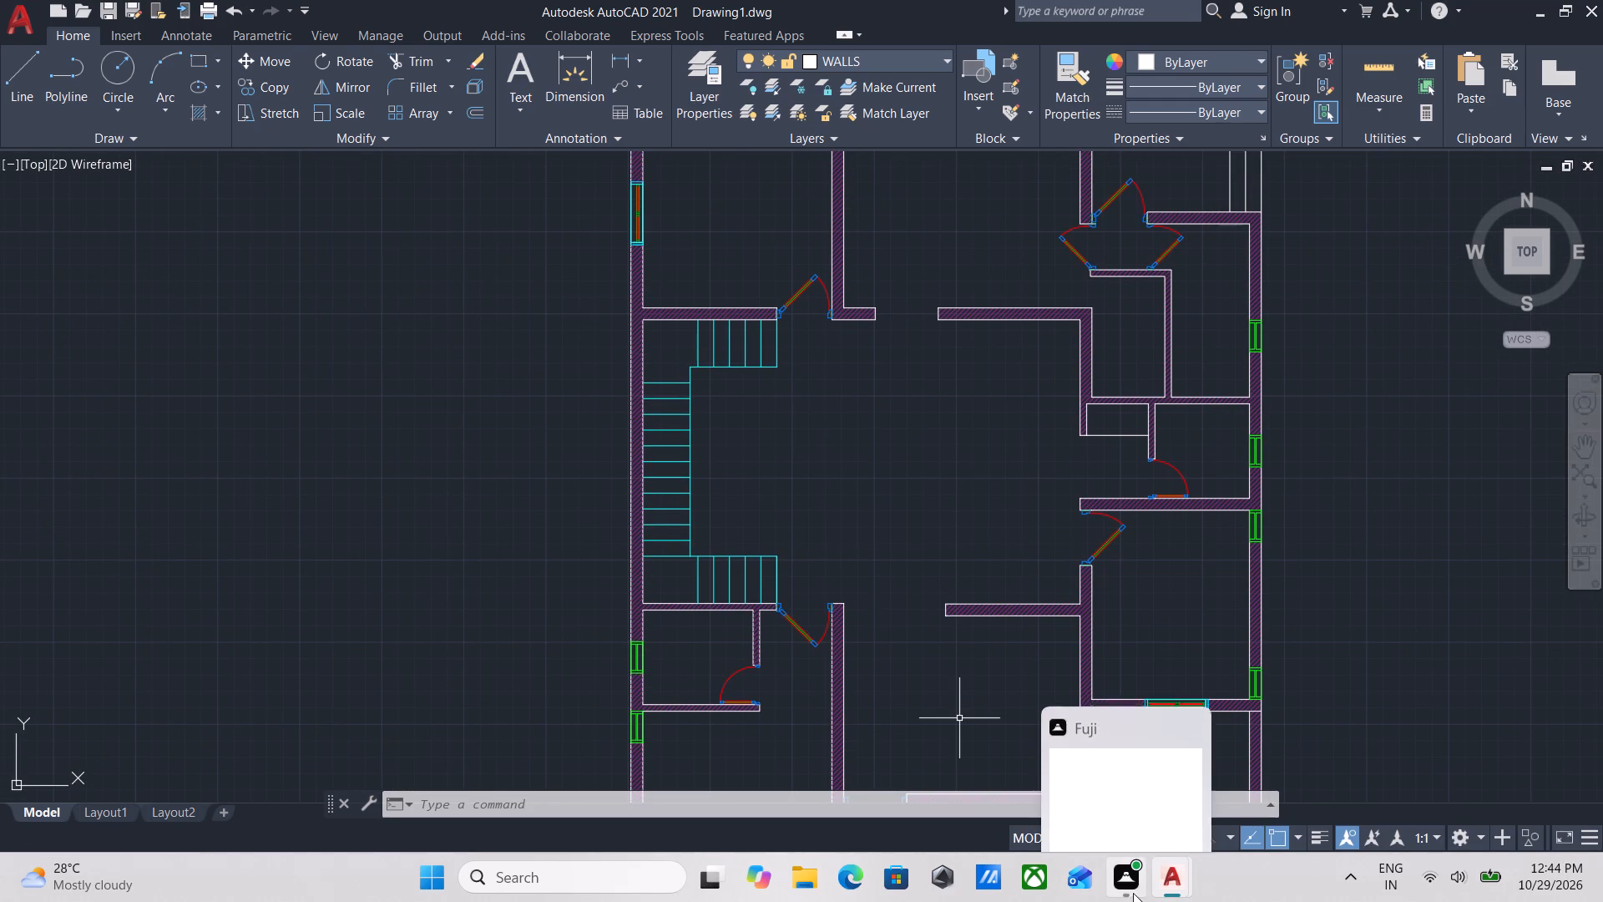
In the Autocad Blocks drawing, copy the double bed block with two side tables and a patterned, folded-back cover to the clipboard.
{"action": "left_click", "coordinate": [1218, 805]}
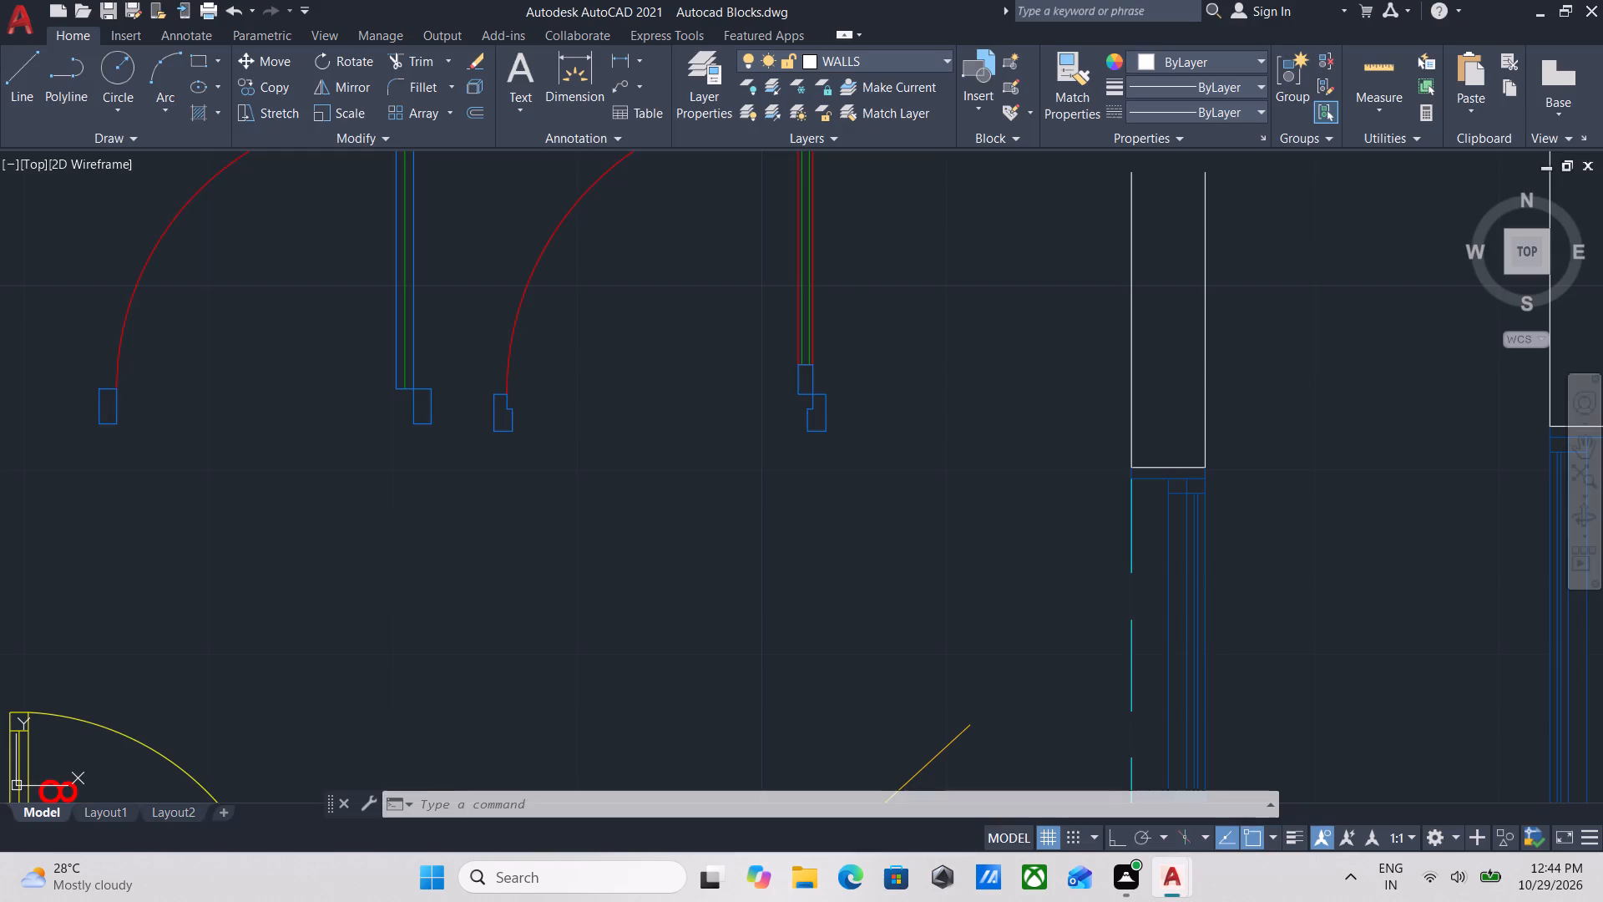
{"action": "scroll", "coordinate": [985, 281], "scroll_direction": "down", "scroll_amount": 3}
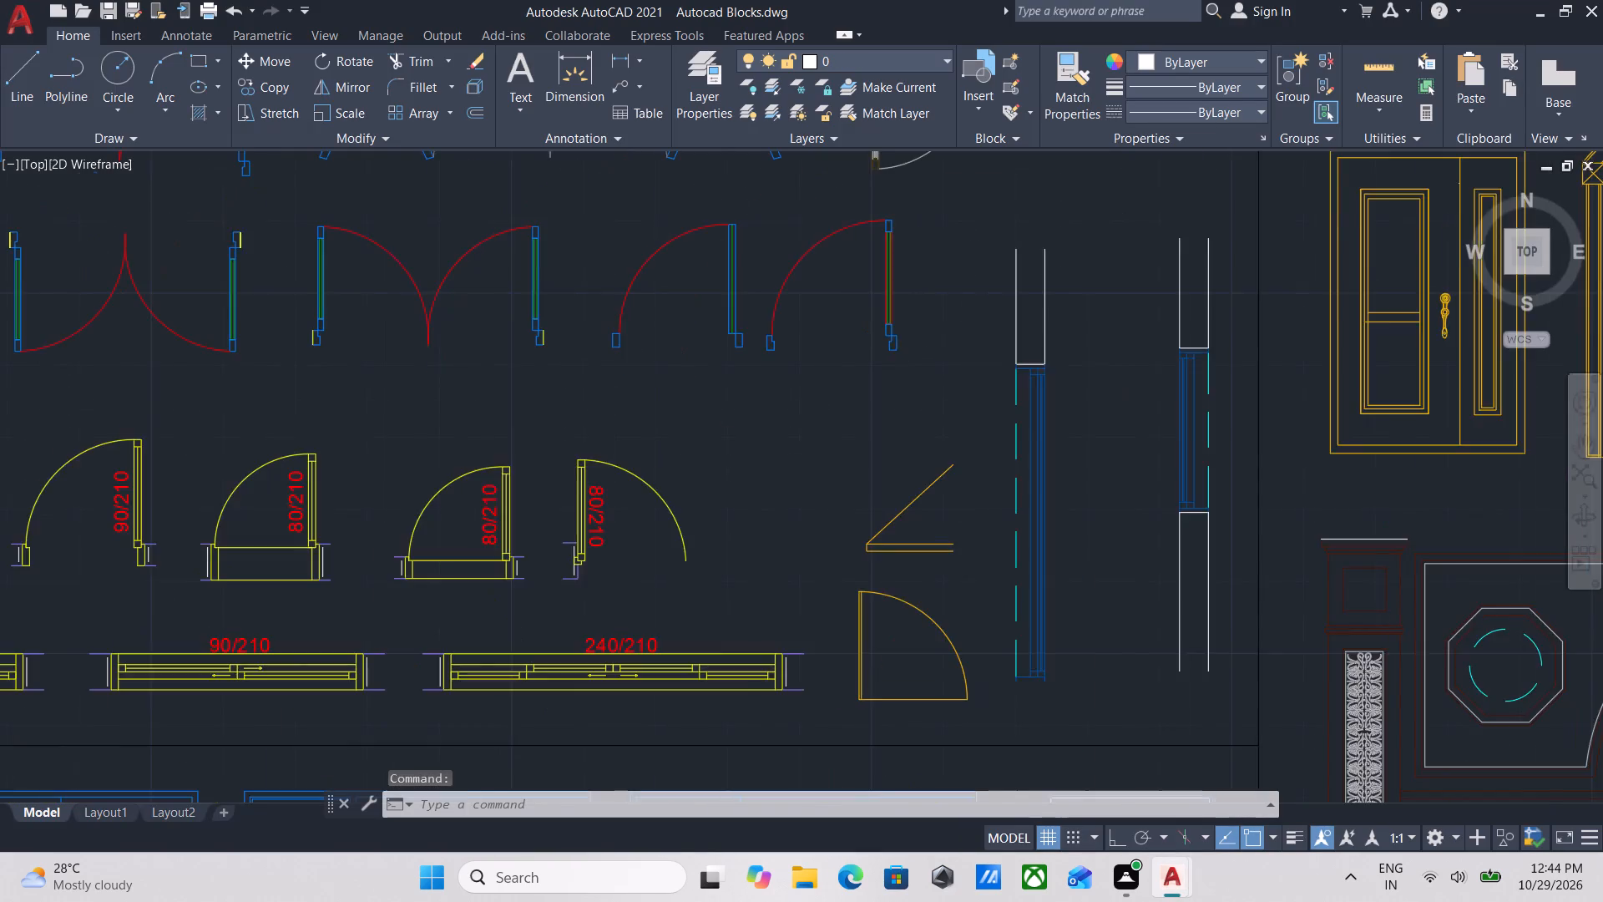
{"action": "middle_click_drag", "start_coordinate": [831, 373], "coordinate": [1168, 517]}
{"action": "scroll", "coordinate": [1164, 516], "scroll_direction": "down", "scroll_amount": 1}
{"action": "scroll", "coordinate": [911, 455], "scroll_direction": "down", "scroll_amount": 2}
{"action": "middle_click_drag", "start_coordinate": [911, 455], "coordinate": [994, 484]}
{"action": "scroll", "coordinate": [747, 443], "scroll_direction": "down", "scroll_amount": 3}
{"action": "middle_click_drag", "start_coordinate": [747, 443], "coordinate": [876, 504]}
{"action": "middle_click_drag", "start_coordinate": [459, 337], "coordinate": [928, 423]}
{"action": "scroll", "coordinate": [701, 392], "scroll_direction": "up", "scroll_amount": 4}
{"action": "middle_click_drag", "start_coordinate": [1004, 393], "coordinate": [857, 379]}
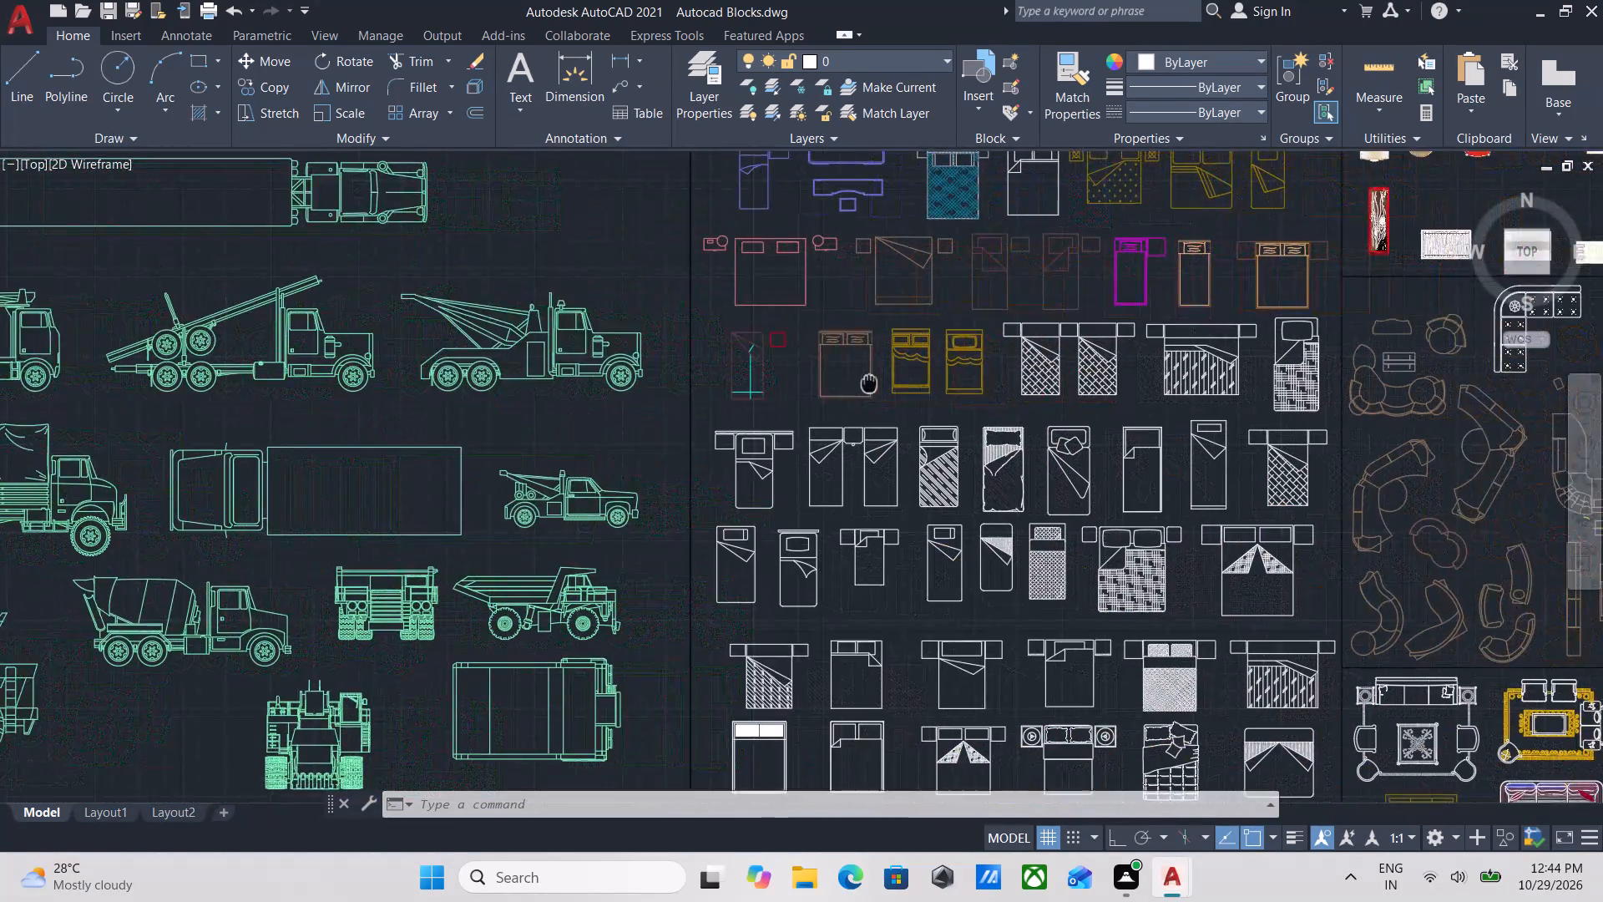
{"action": "middle_click_drag", "start_coordinate": [857, 379], "coordinate": [754, 358]}
{"action": "scroll", "coordinate": [752, 357], "scroll_direction": "up", "scroll_amount": 1}
{"action": "middle_click_drag", "start_coordinate": [752, 357], "coordinate": [593, 246]}
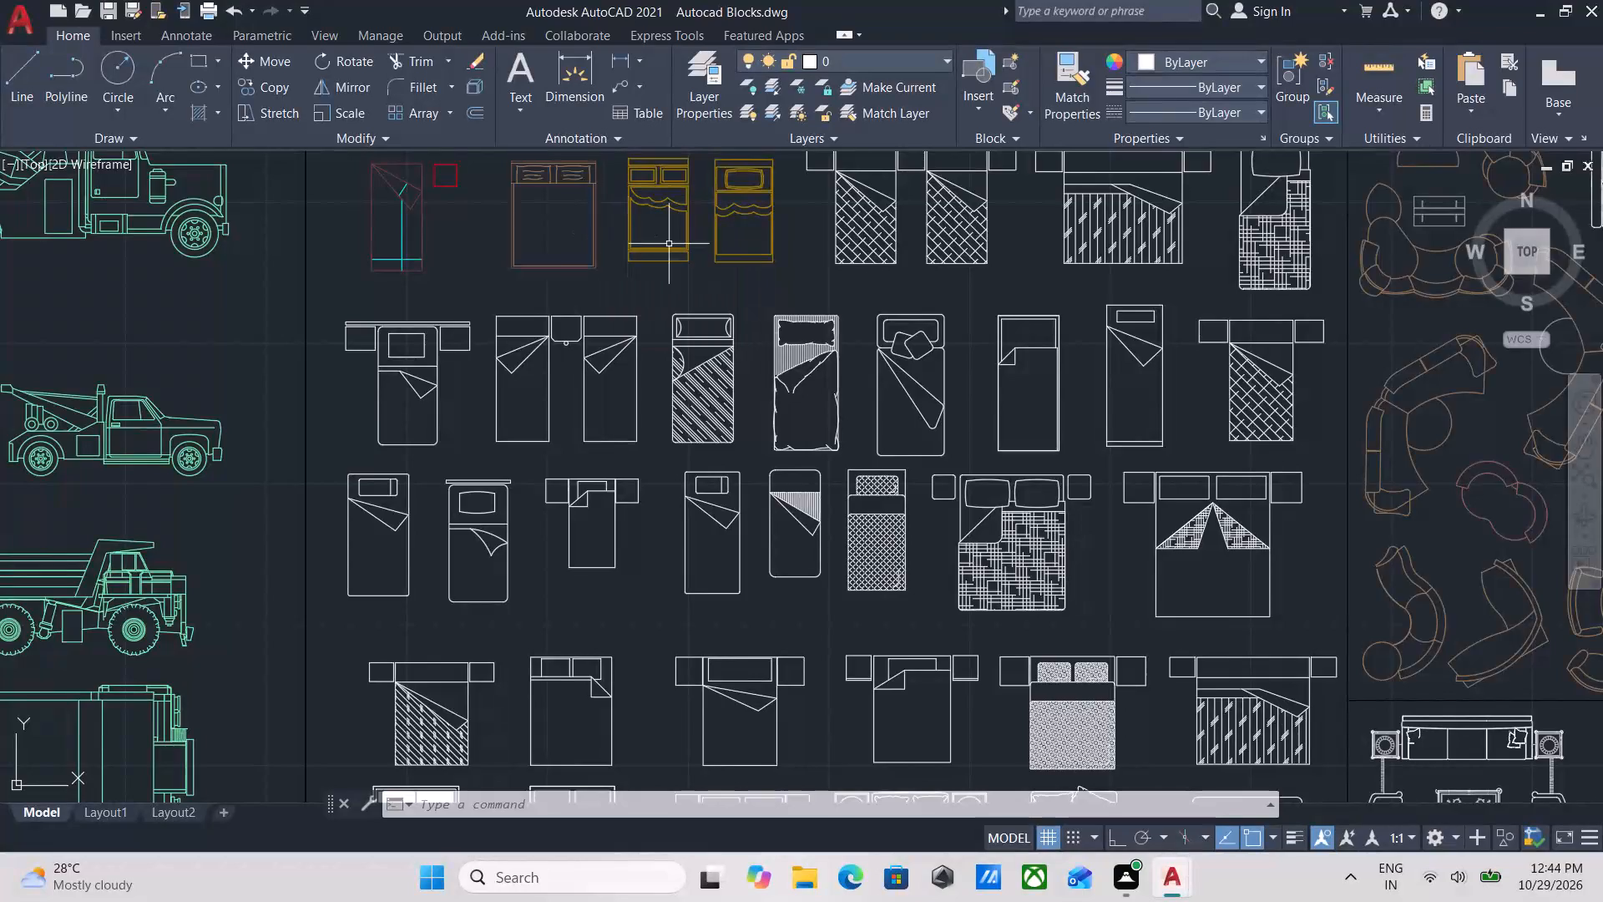
{"action": "scroll", "coordinate": [670, 244], "scroll_direction": "down", "scroll_amount": 2}
{"action": "scroll", "coordinate": [918, 421], "scroll_direction": "up", "scroll_amount": 2}
{"action": "scroll", "coordinate": [862, 373], "scroll_direction": "up", "scroll_amount": 1}
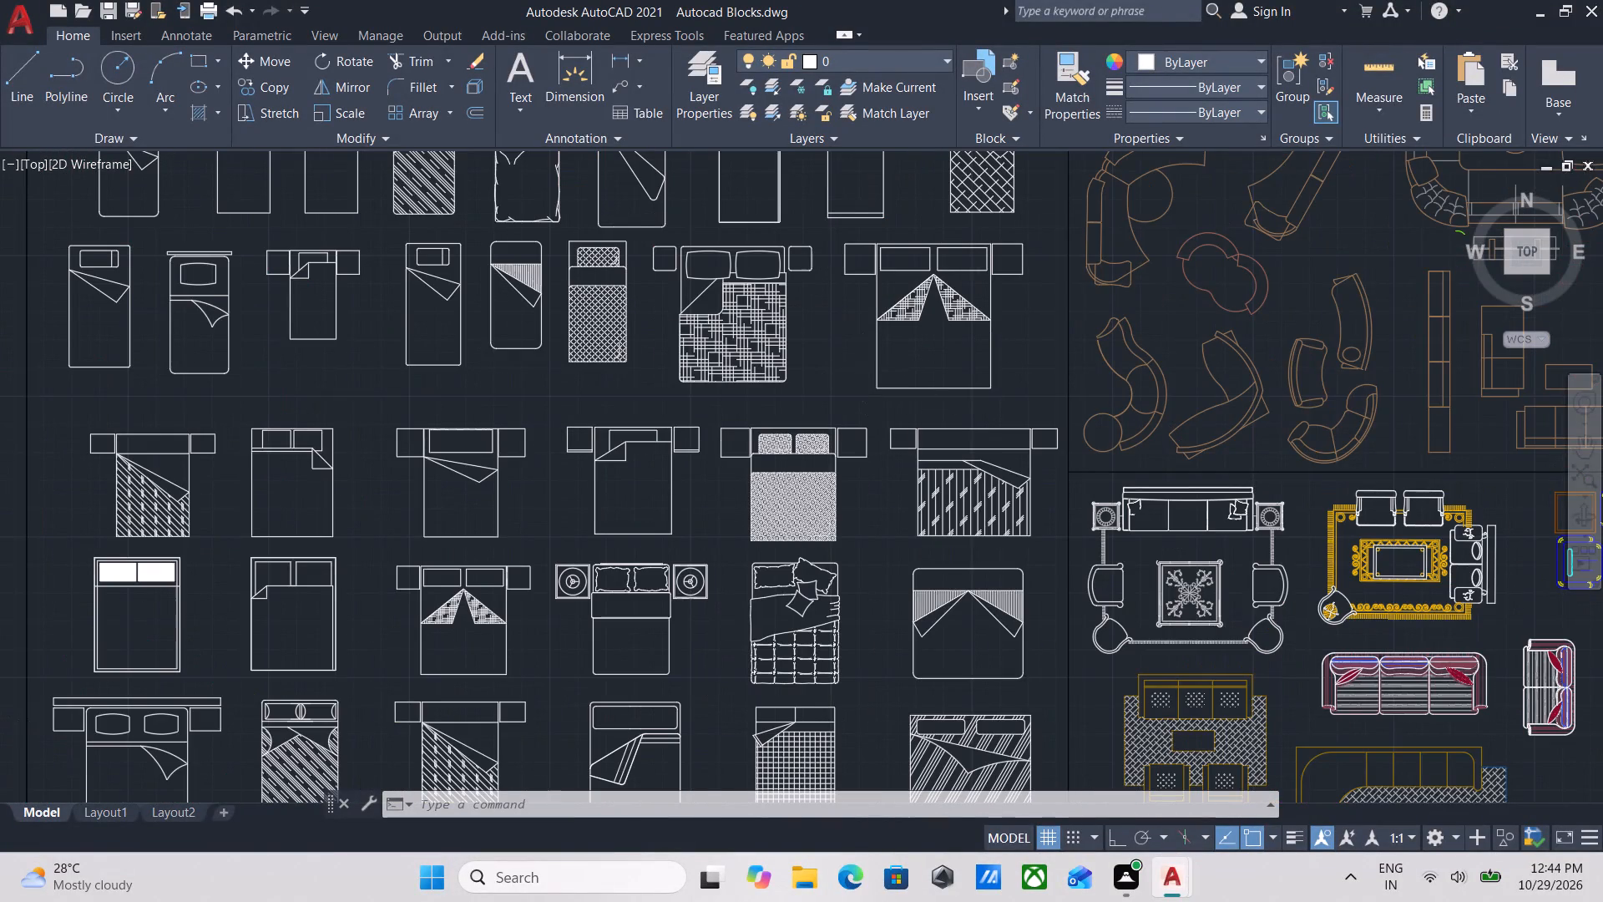
{"action": "middle_click_drag", "start_coordinate": [862, 373], "coordinate": [822, 354]}
{"action": "left_click_drag", "start_coordinate": [1054, 397], "coordinate": [1030, 380]}
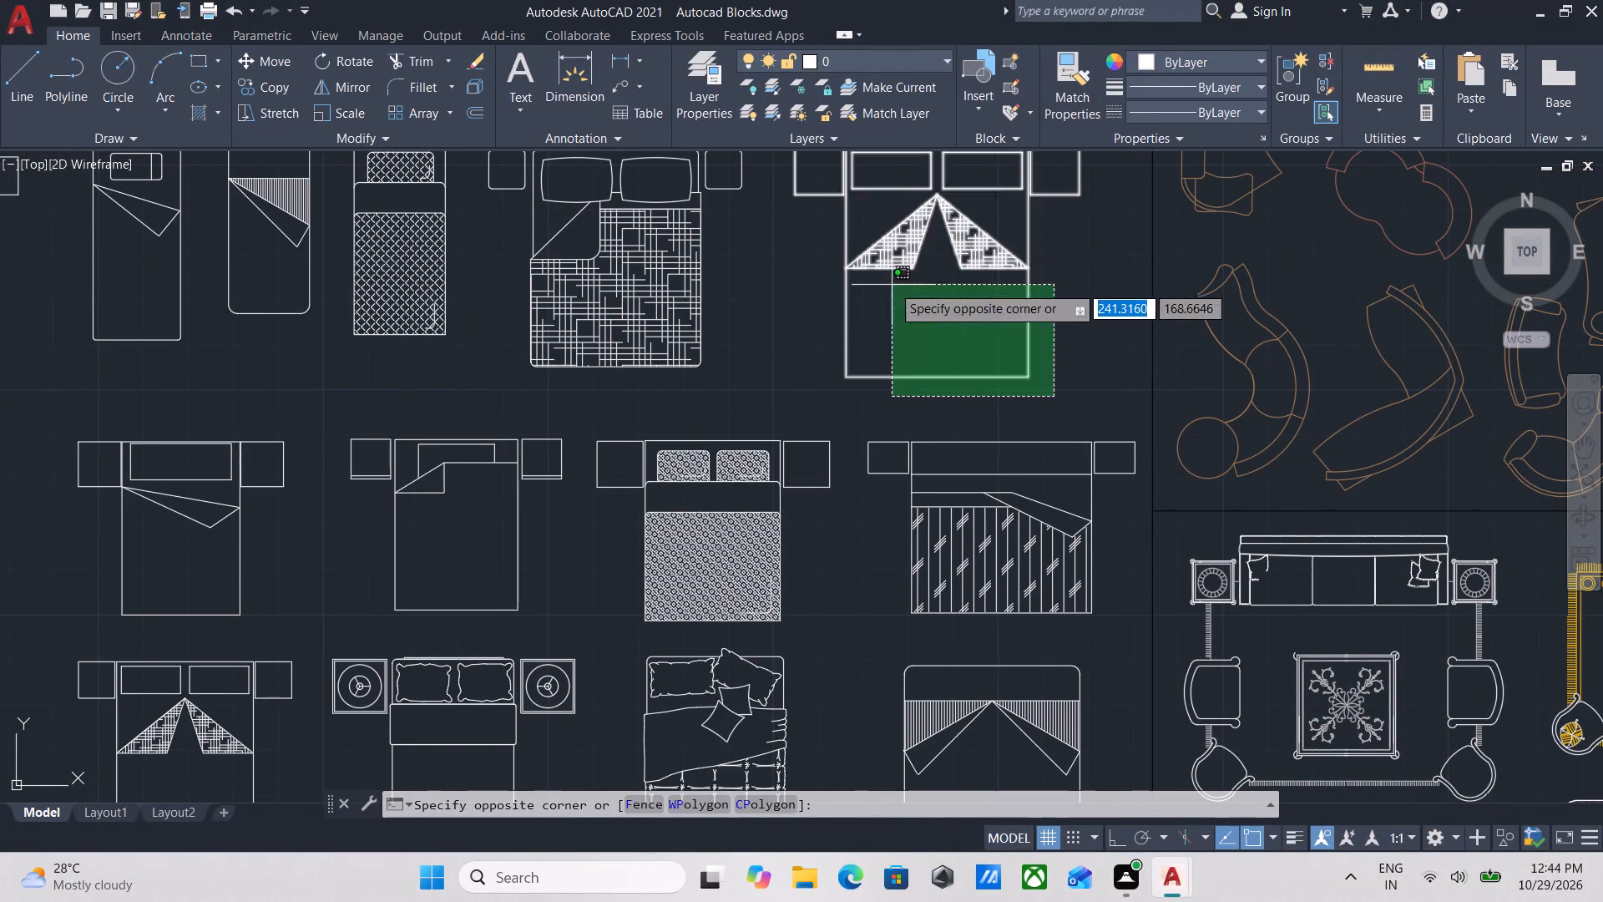
{"action": "left_click", "coordinate": [892, 285]}
{"action": "key", "text": "ctrl+c"}
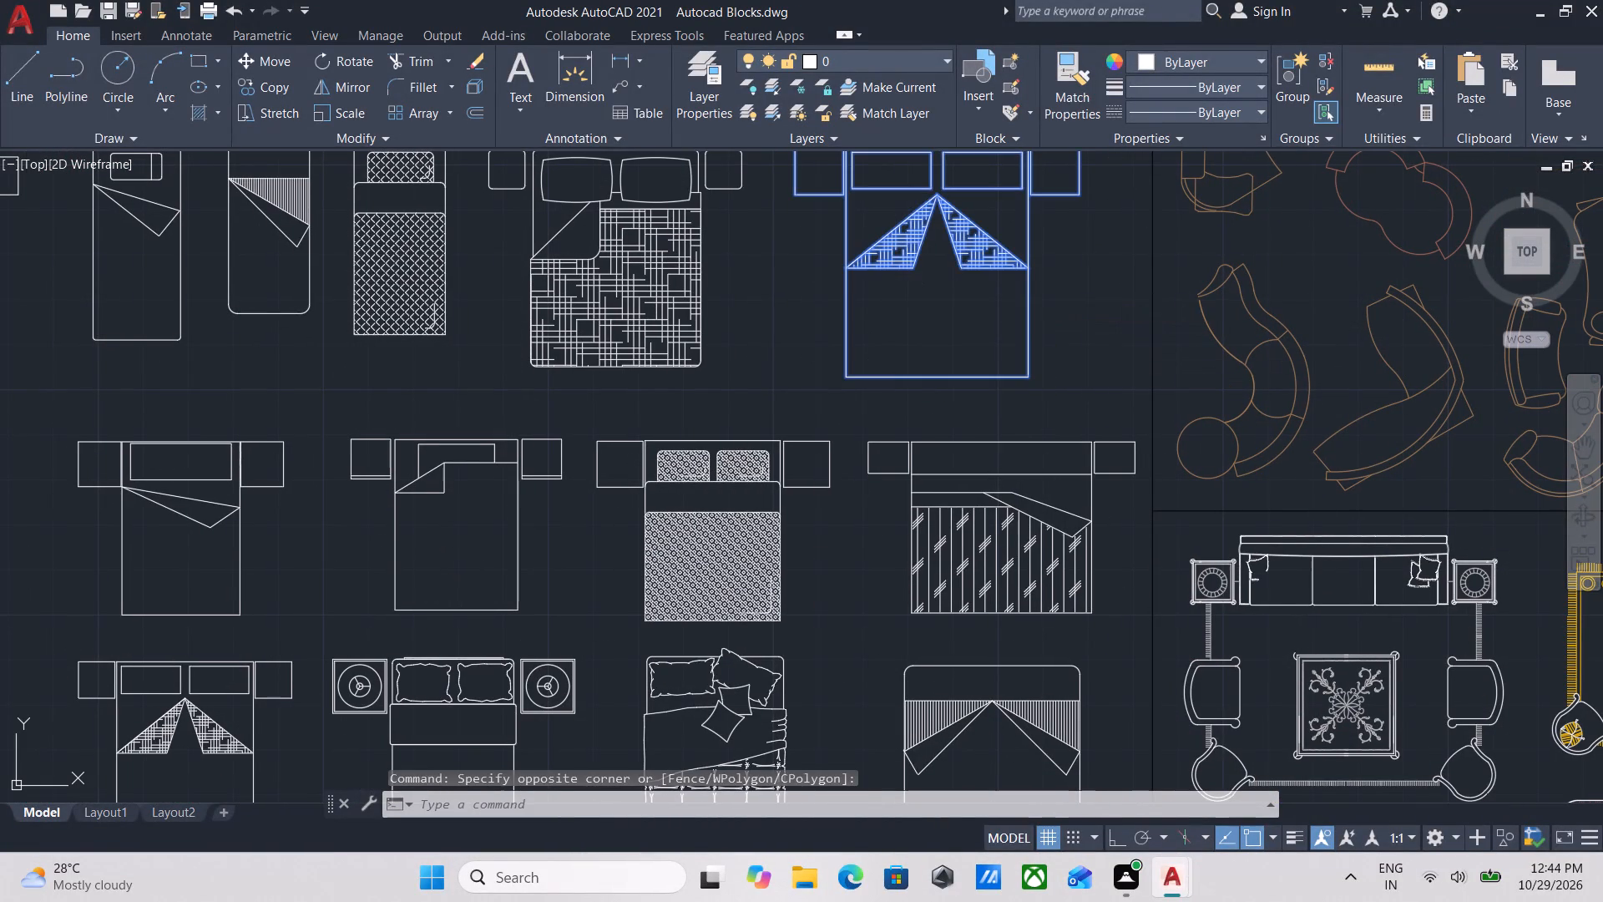
Examine the rows of bed blocks around the selected double bed and the neighbouring piano, rug and sofa blocks.
{"action": "scroll", "coordinate": [924, 291], "scroll_direction": "down", "scroll_amount": 2}
{"action": "middle_click_drag", "start_coordinate": [924, 291], "coordinate": [842, 292]}
{"action": "middle_click_drag", "start_coordinate": [852, 383], "coordinate": [827, 251]}
{"action": "middle_click_drag", "start_coordinate": [801, 477], "coordinate": [803, 332]}
{"action": "middle_click_drag", "start_coordinate": [798, 433], "coordinate": [798, 332]}
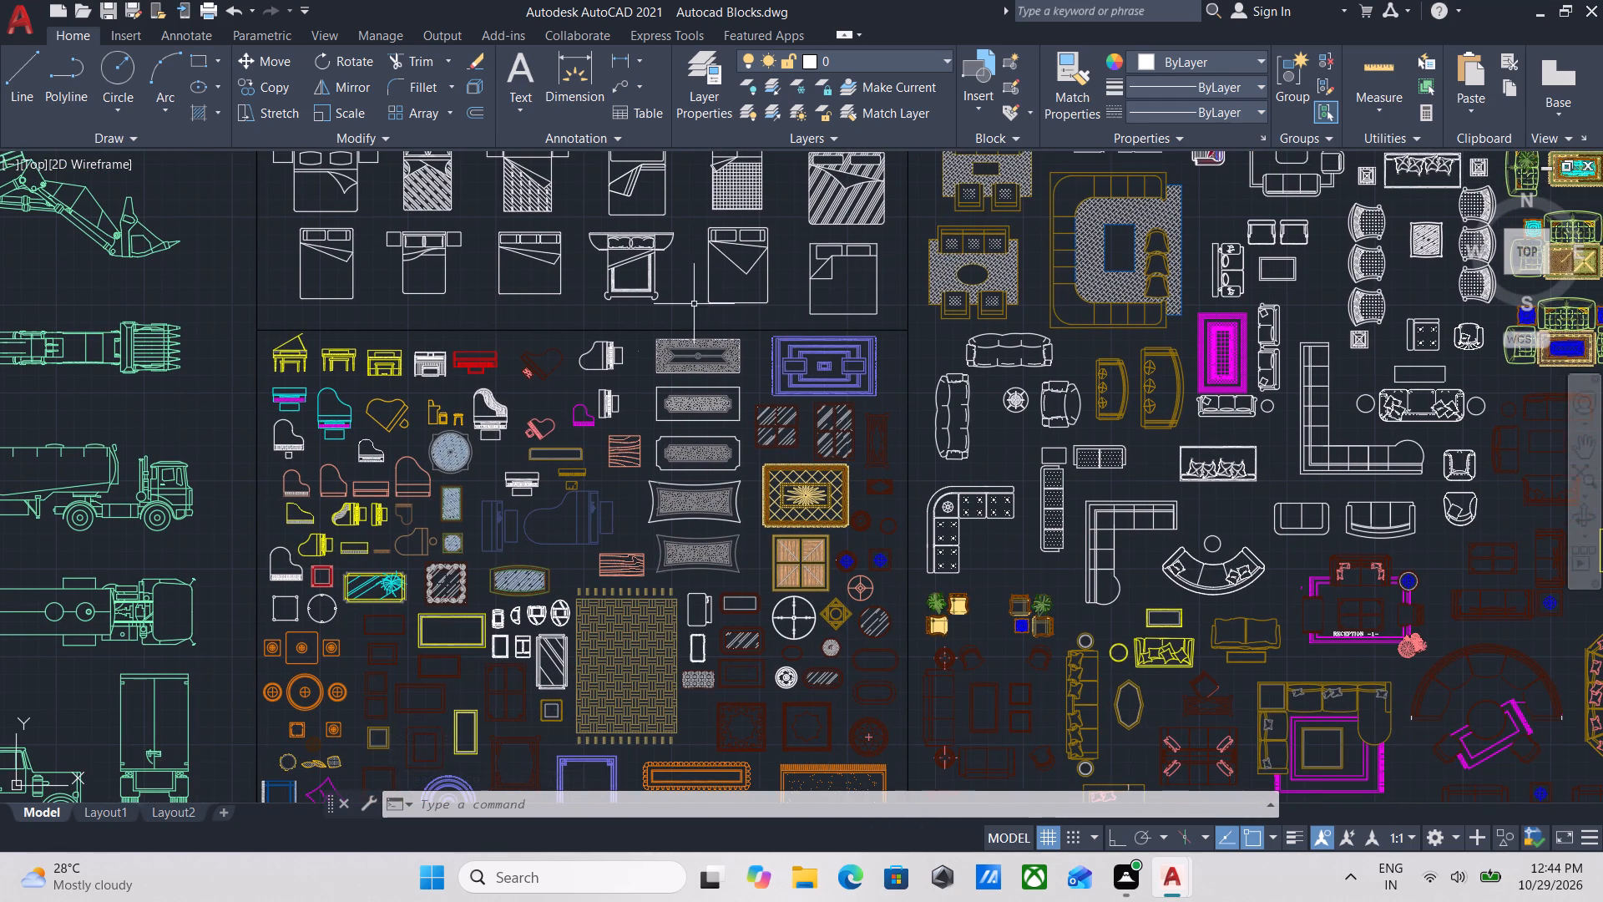
{"action": "middle_click_drag", "start_coordinate": [663, 303], "coordinate": [687, 397]}
{"action": "middle_click_drag", "start_coordinate": [691, 277], "coordinate": [667, 398]}
{"action": "middle_click", "coordinate": [701, 320]}
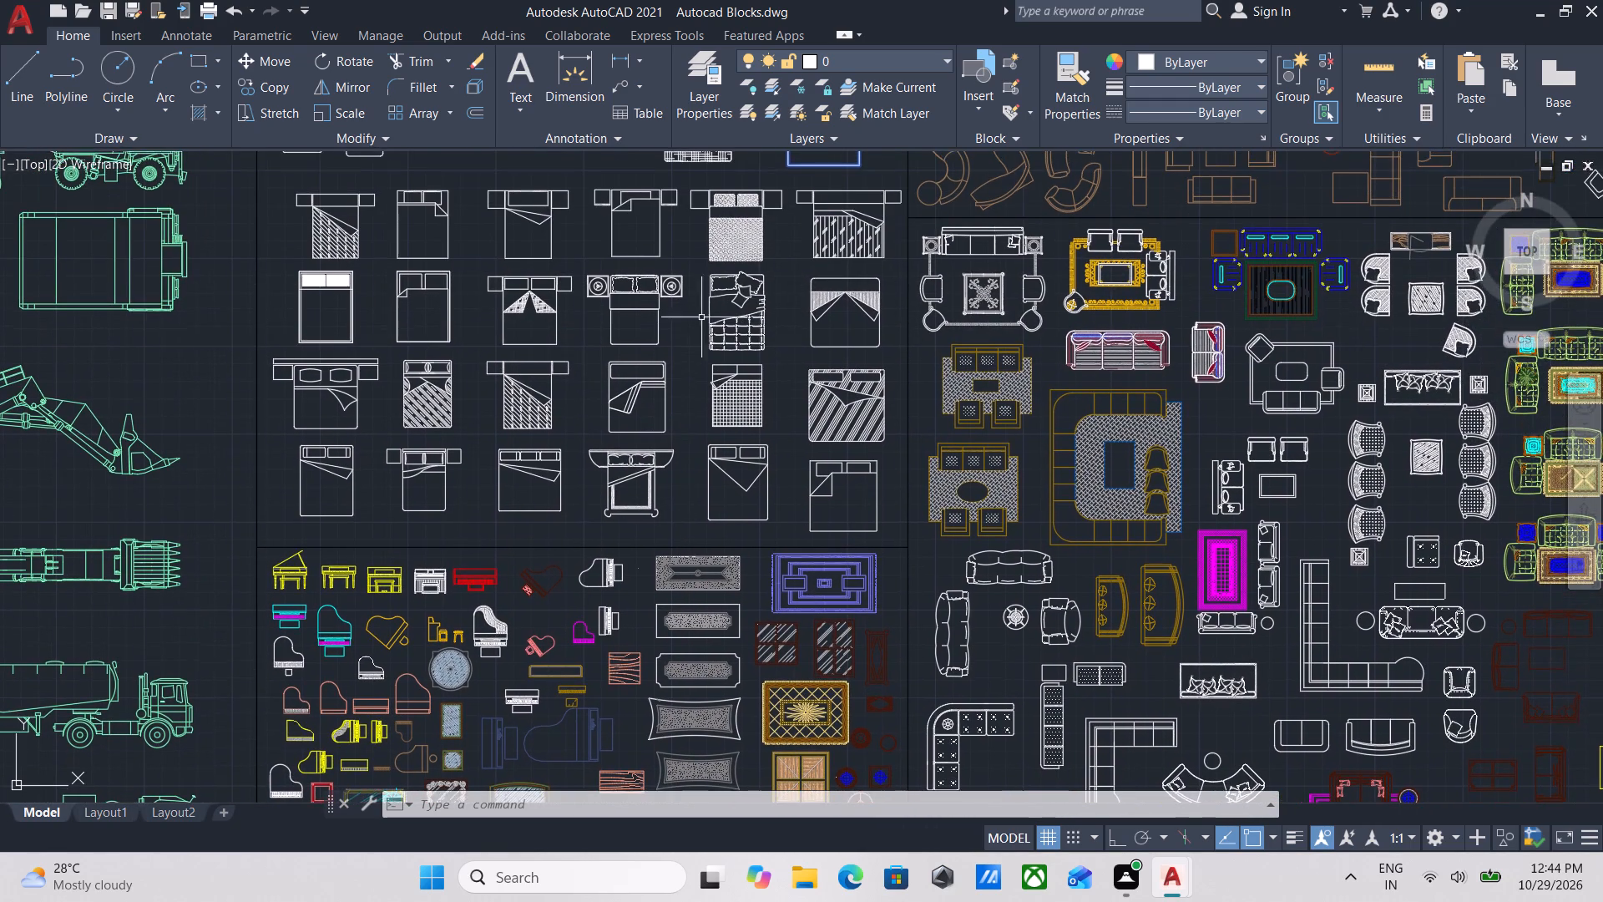
{"action": "middle_click_drag", "start_coordinate": [776, 174], "coordinate": [750, 281]}
{"action": "middle_click_drag", "start_coordinate": [810, 244], "coordinate": [796, 269]}
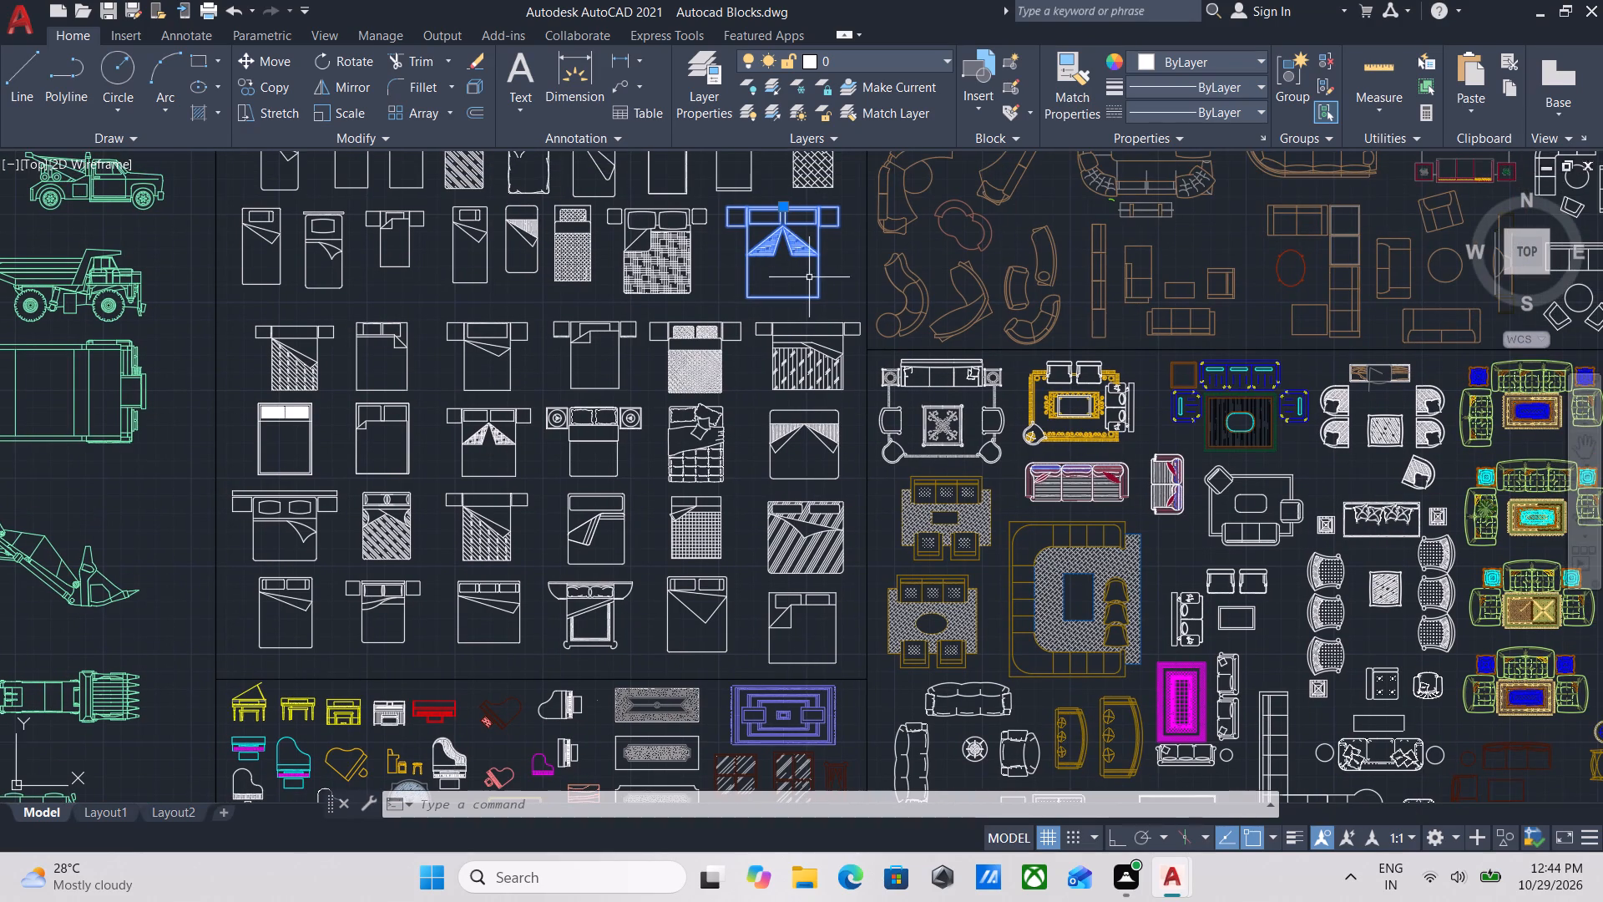
{"action": "middle_click_drag", "start_coordinate": [818, 286], "coordinate": [796, 327]}
{"action": "scroll", "coordinate": [744, 437], "scroll_direction": "up", "scroll_amount": 1}
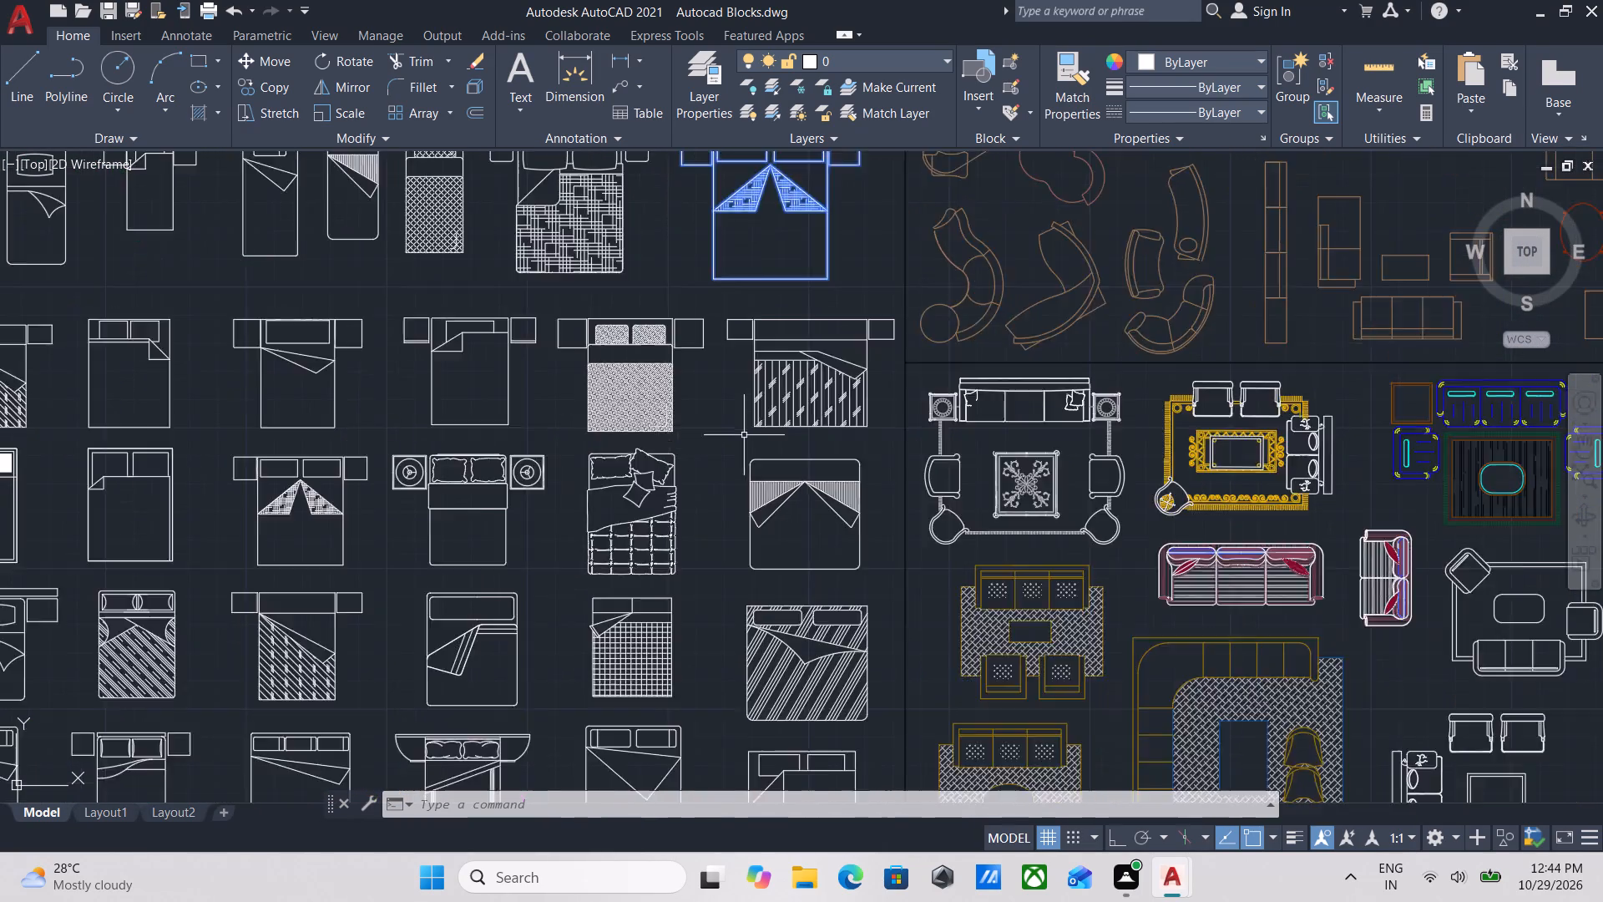
{"action": "scroll", "coordinate": [744, 429], "scroll_direction": "up", "scroll_amount": 1}
{"action": "scroll", "coordinate": [731, 332], "scroll_direction": "down", "scroll_amount": 1}
{"action": "middle_click_drag", "start_coordinate": [729, 334], "coordinate": [665, 493]}
{"action": "scroll", "coordinate": [665, 490], "scroll_direction": "down", "scroll_amount": 1}
{"action": "middle_click_drag", "start_coordinate": [644, 354], "coordinate": [671, 413]}
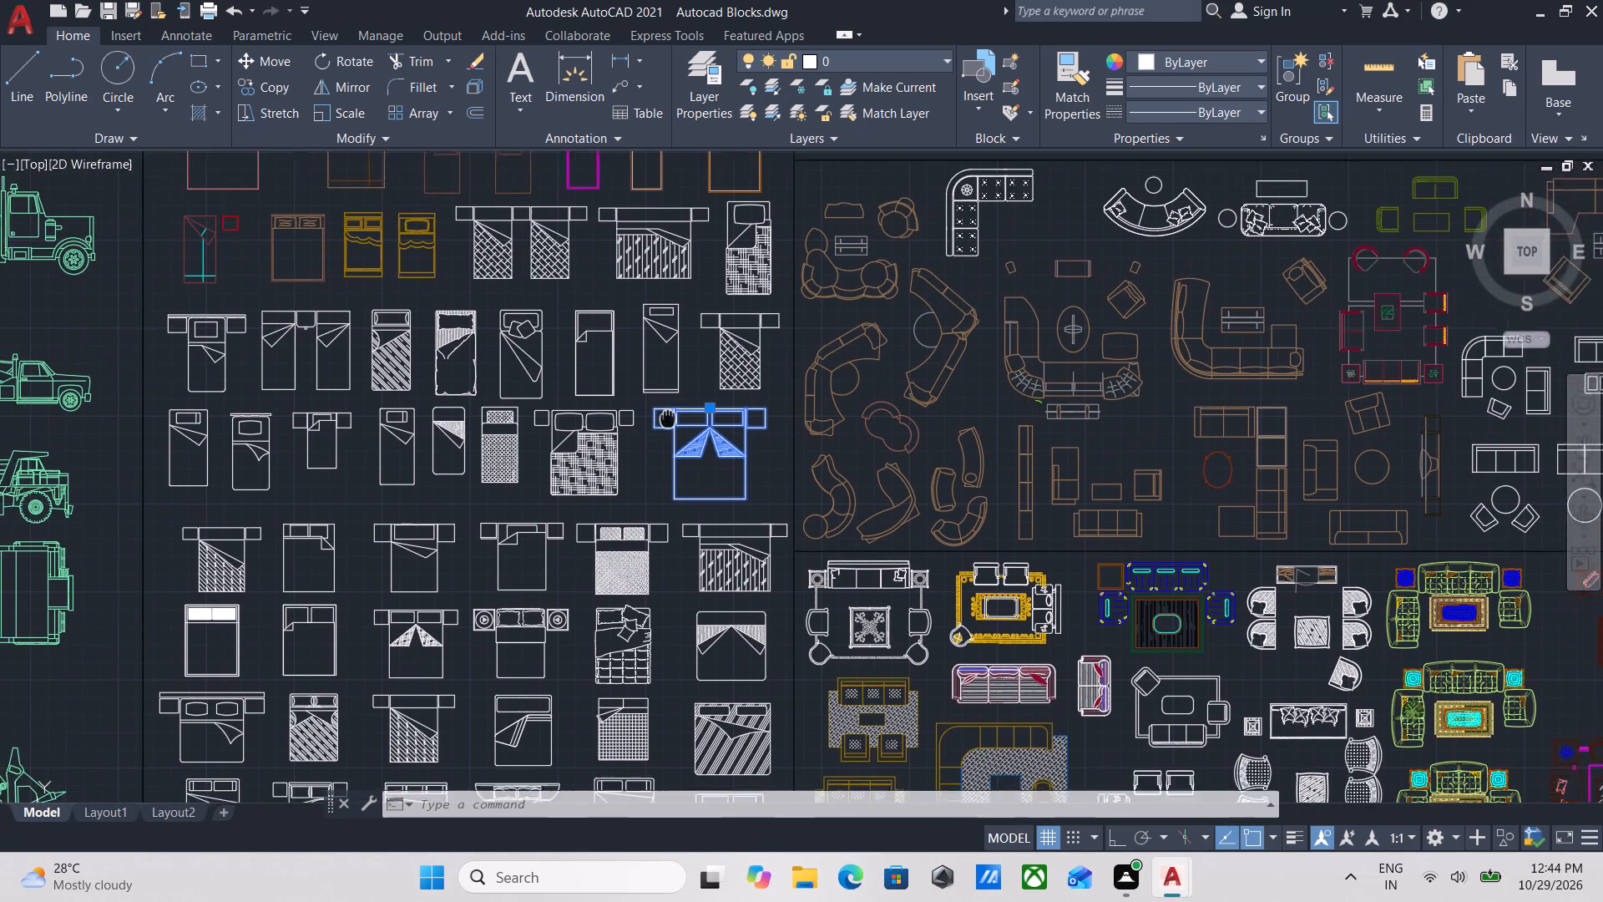
{"action": "middle_click_drag", "start_coordinate": [671, 413], "coordinate": [640, 461]}
{"action": "middle_click_drag", "start_coordinate": [644, 388], "coordinate": [597, 423]}
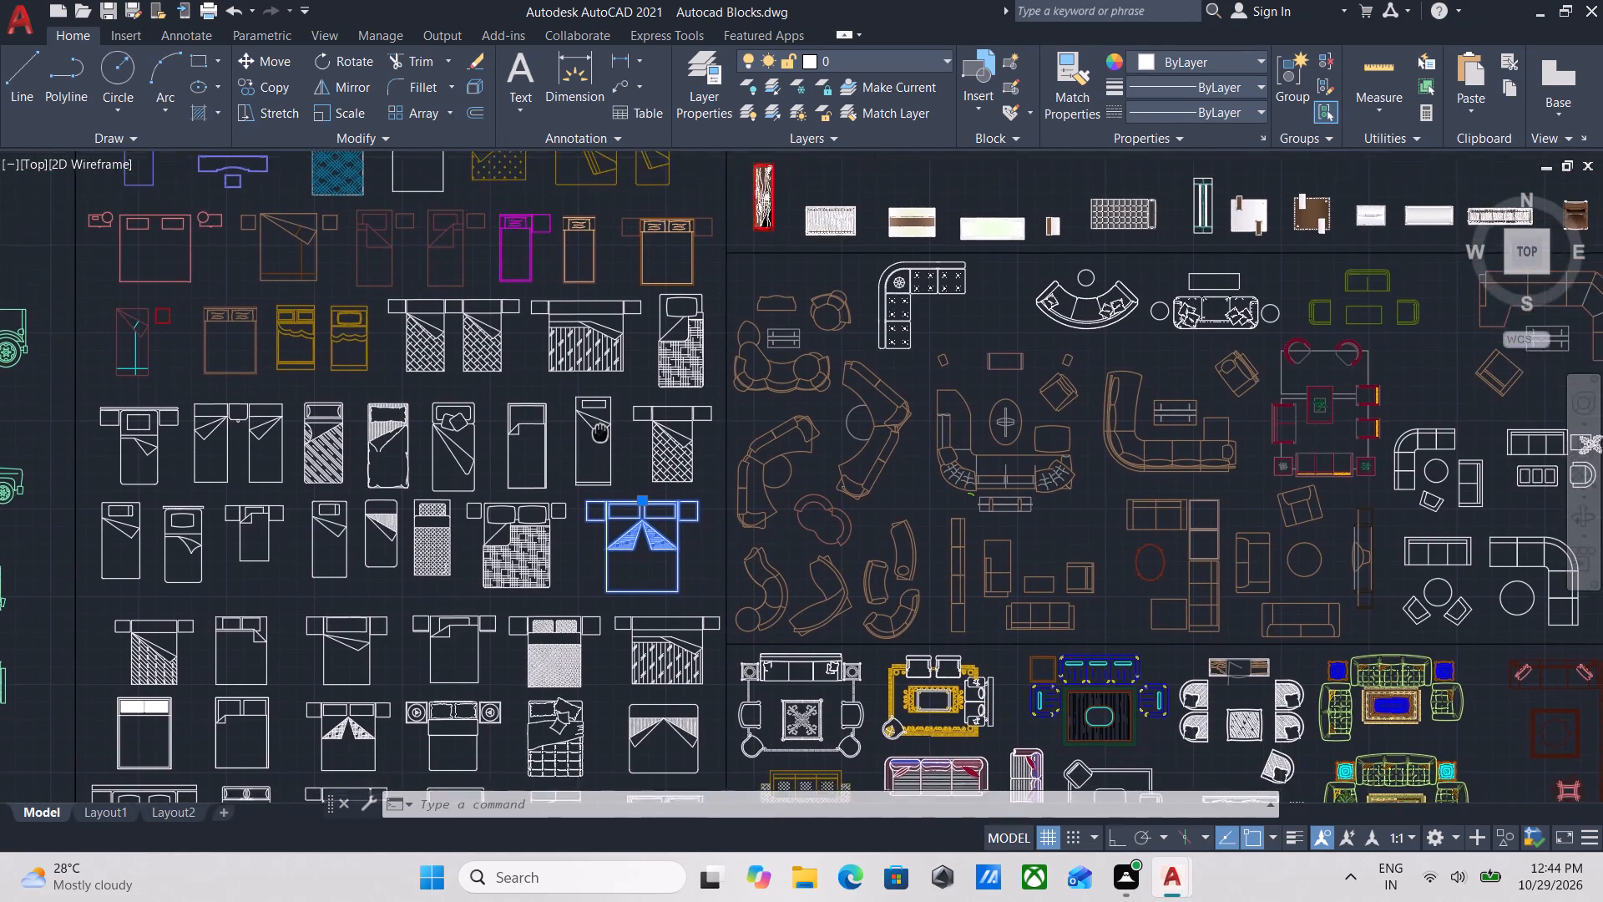
{"action": "middle_click_drag", "start_coordinate": [597, 423], "coordinate": [594, 397]}
{"action": "scroll", "coordinate": [596, 388], "scroll_direction": "up", "scroll_amount": 1}
{"action": "scroll", "coordinate": [599, 394], "scroll_direction": "down", "scroll_amount": 3}
Look through the rug, table, sofa and seating-group sections of the block library for living room furniture.
{"action": "middle_click_drag", "start_coordinate": [610, 413], "coordinate": [598, 235]}
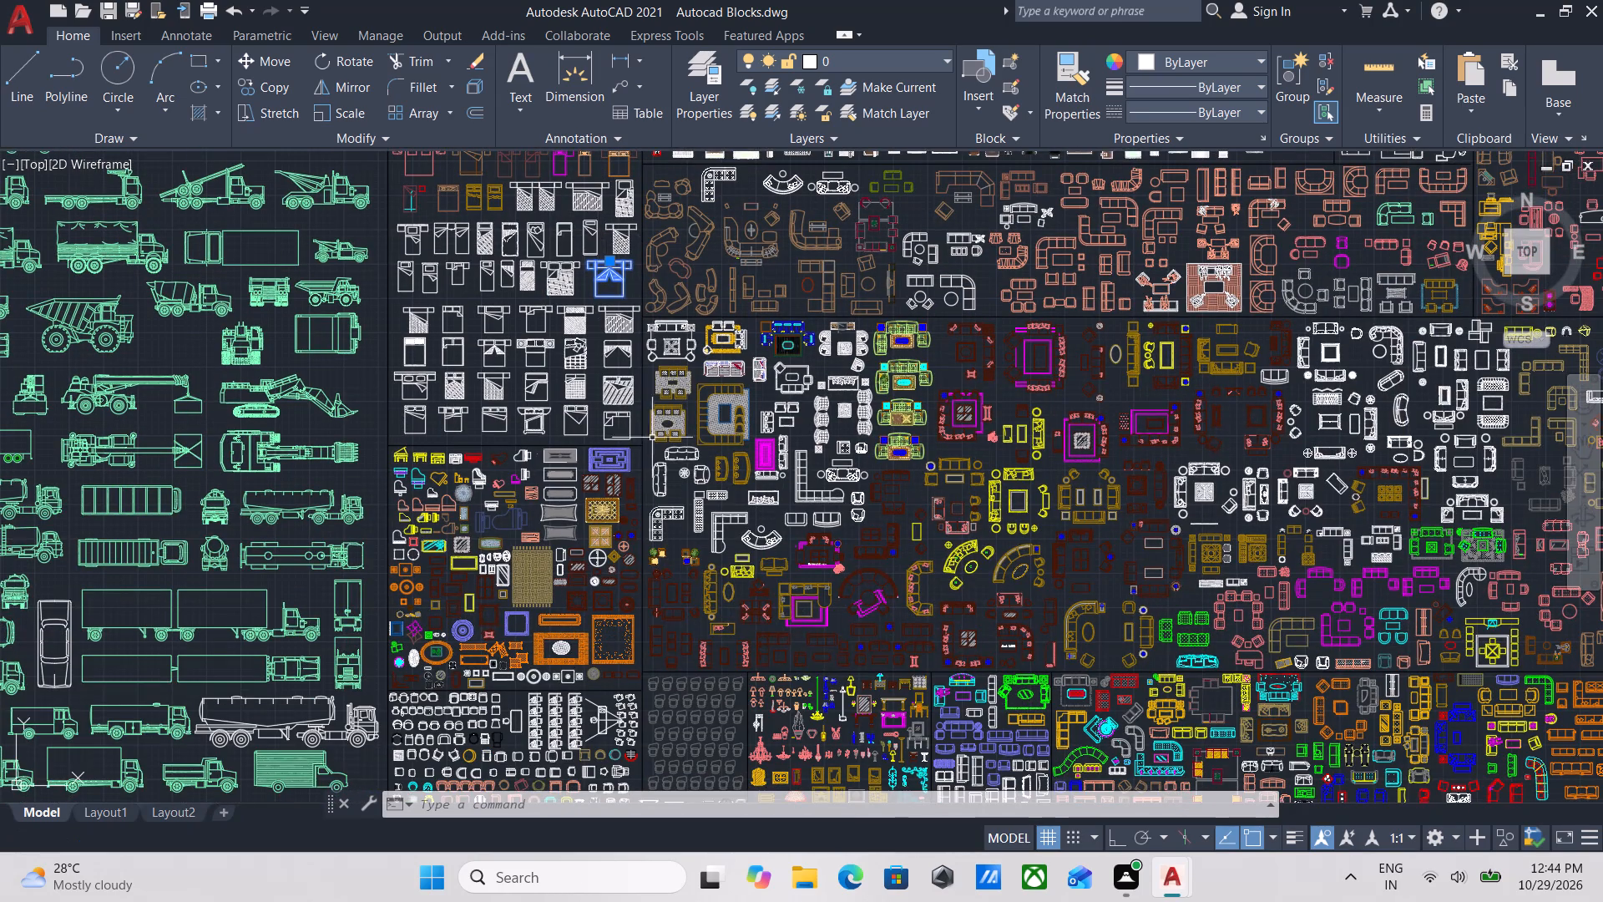
{"action": "scroll", "coordinate": [743, 447], "scroll_direction": "up", "scroll_amount": 2}
{"action": "middle_click_drag", "start_coordinate": [793, 394], "coordinate": [661, 339]}
{"action": "scroll", "coordinate": [669, 378], "scroll_direction": "down", "scroll_amount": 1}
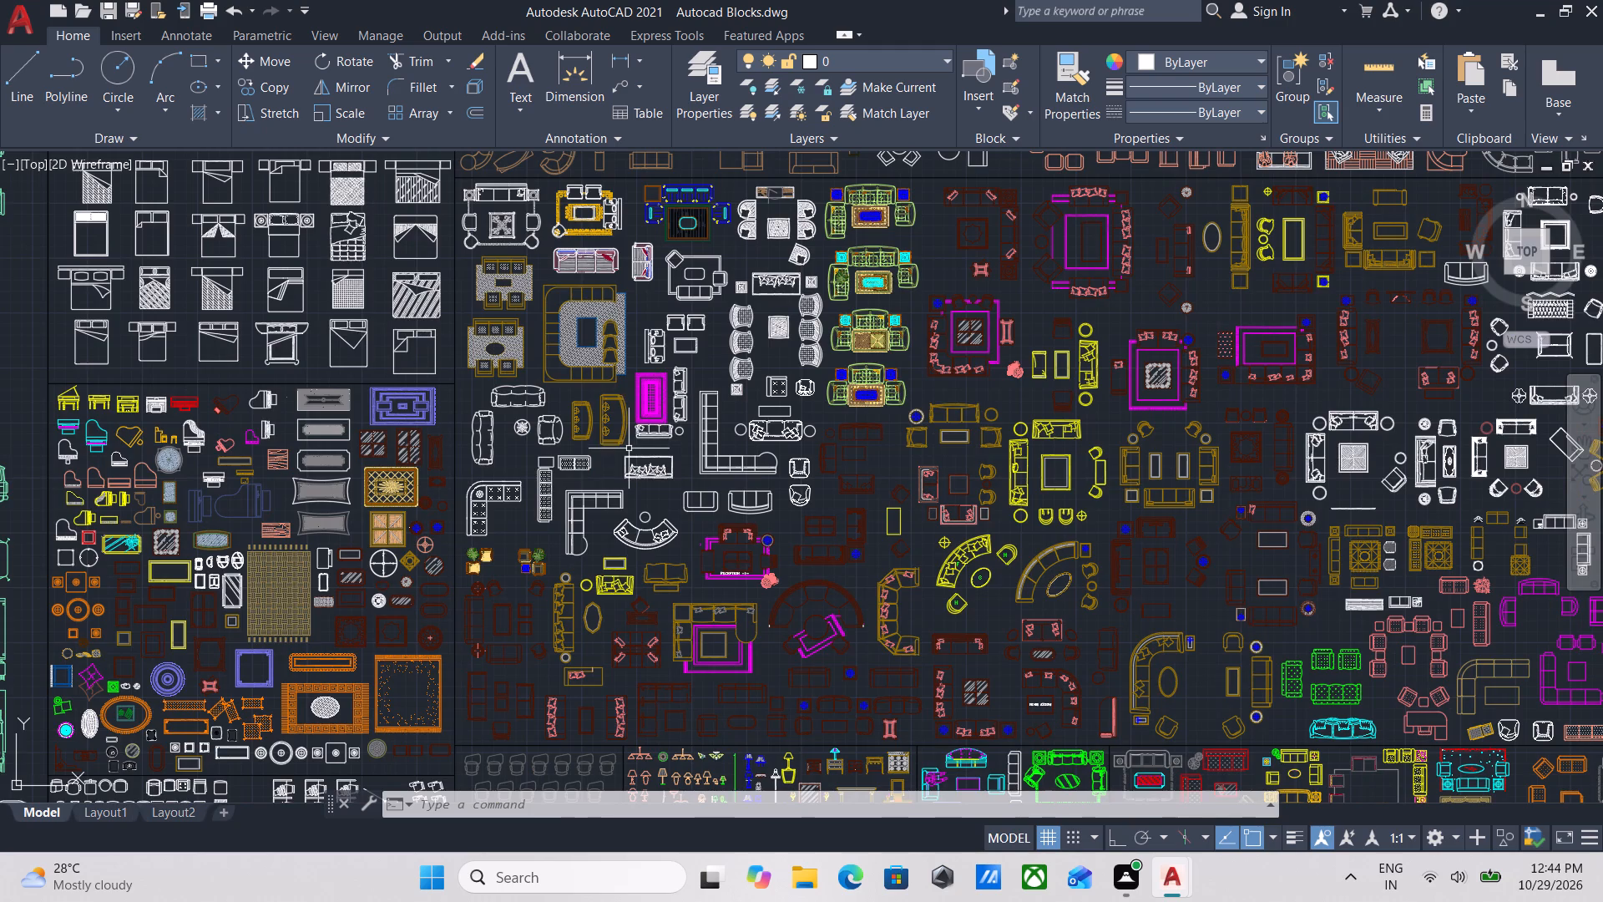
{"action": "scroll", "coordinate": [629, 448], "scroll_direction": "down", "scroll_amount": 1}
{"action": "middle_click_drag", "start_coordinate": [629, 448], "coordinate": [676, 236]}
{"action": "middle_click_drag", "start_coordinate": [586, 559], "coordinate": [615, 428]}
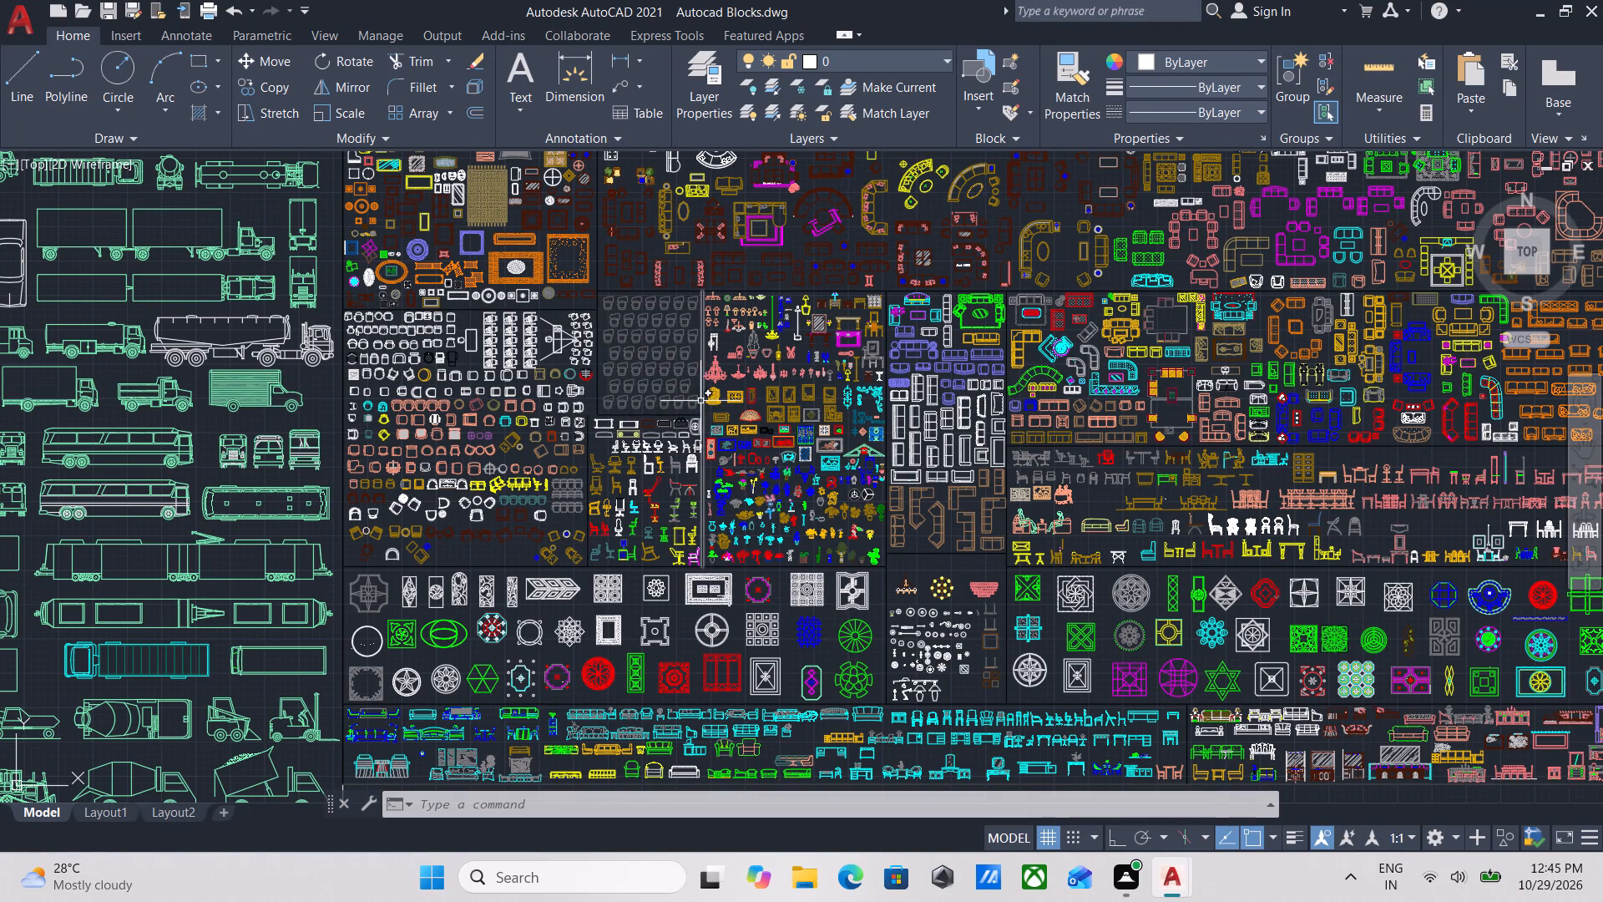
{"action": "scroll", "coordinate": [756, 331], "scroll_direction": "up", "scroll_amount": 1}
{"action": "middle_click_drag", "start_coordinate": [756, 331], "coordinate": [727, 453]}
{"action": "middle_click_drag", "start_coordinate": [726, 248], "coordinate": [710, 443]}
{"action": "middle_click_drag", "start_coordinate": [721, 318], "coordinate": [738, 425]}
{"action": "middle_click_drag", "start_coordinate": [743, 340], "coordinate": [746, 349]}
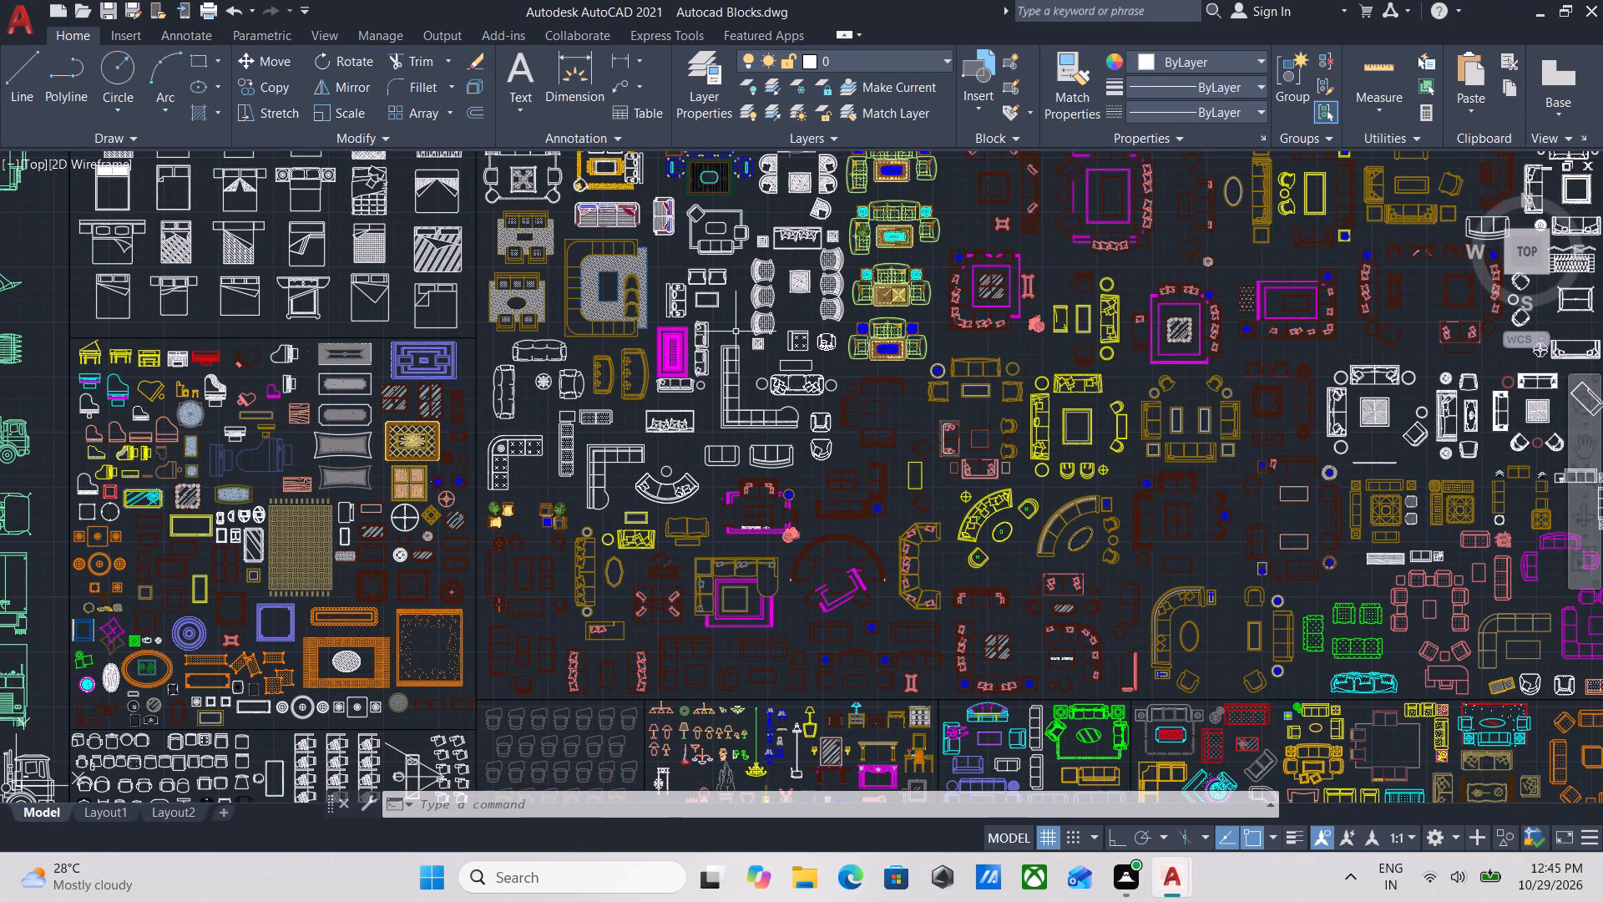
{"action": "scroll", "coordinate": [732, 315], "scroll_direction": "down", "scroll_amount": 1}
{"action": "middle_click_drag", "start_coordinate": [732, 315], "coordinate": [732, 372]}
{"action": "middle_click_drag", "start_coordinate": [710, 207], "coordinate": [712, 293]}
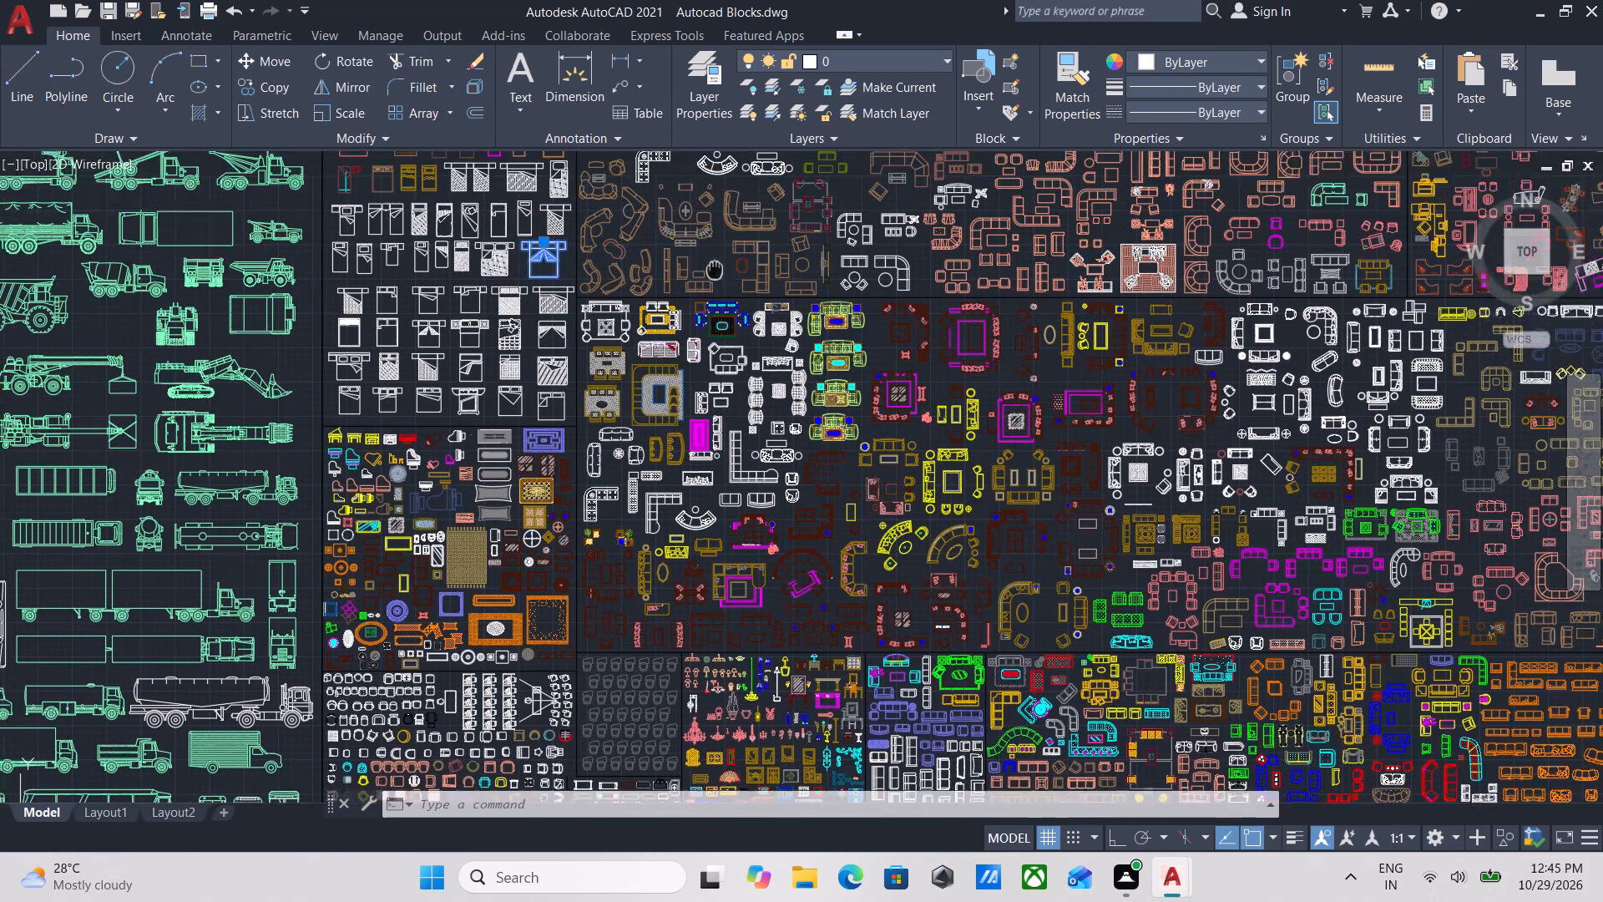
{"action": "middle_click_drag", "start_coordinate": [712, 293], "coordinate": [702, 341]}
{"action": "middle_click_drag", "start_coordinate": [783, 295], "coordinate": [661, 376]}
{"action": "middle_click_drag", "start_coordinate": [832, 281], "coordinate": [655, 419]}
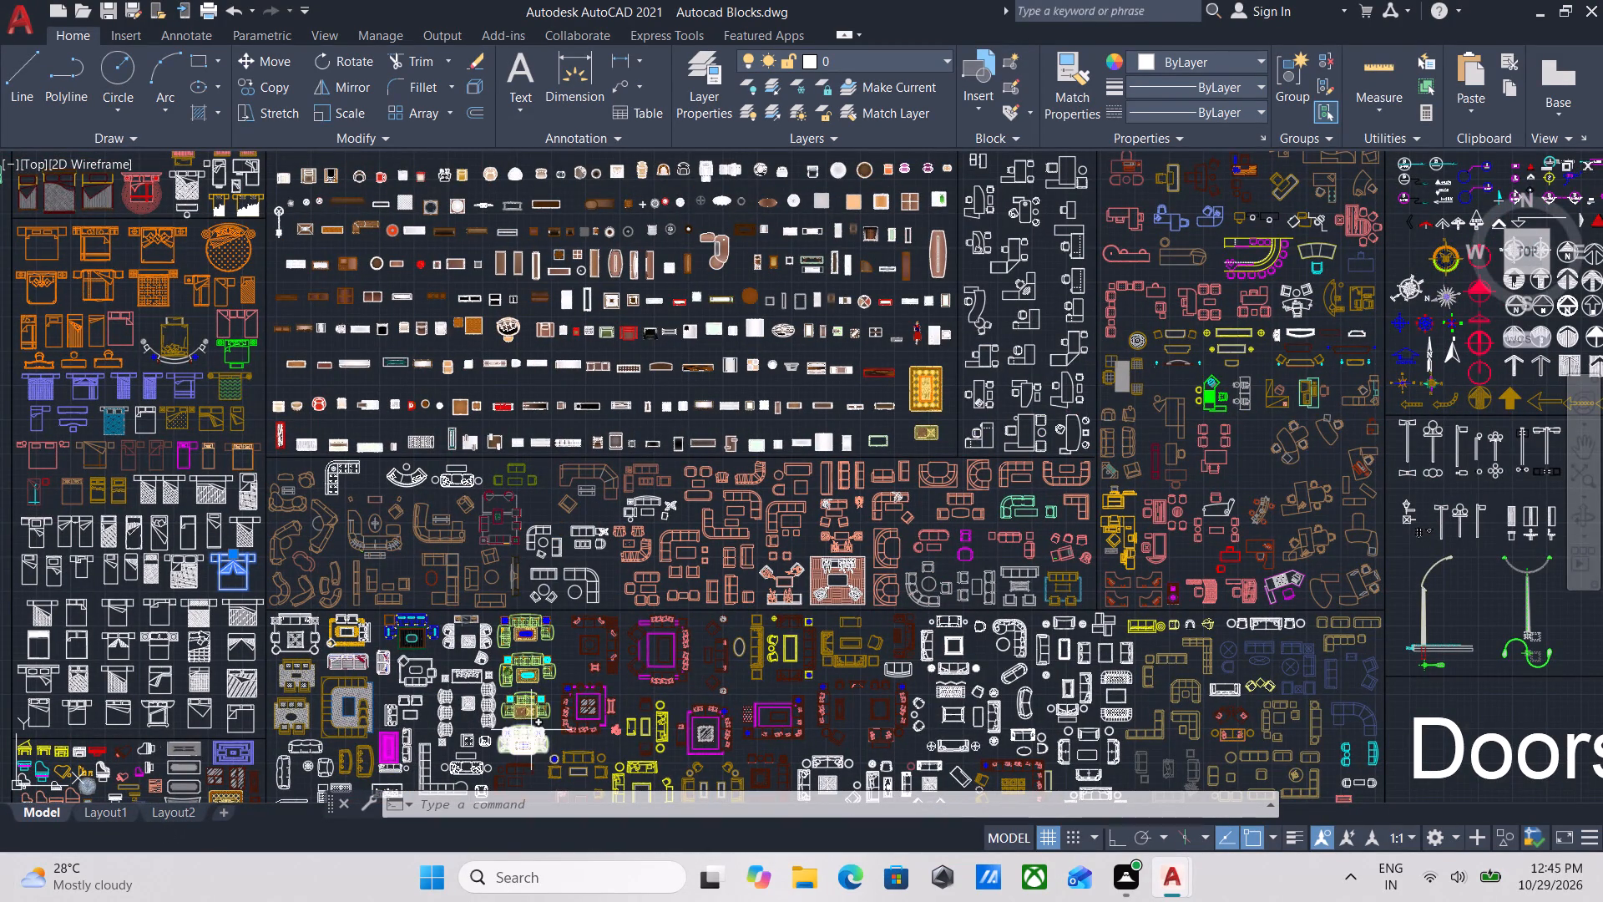
{"action": "middle_click_drag", "start_coordinate": [412, 860], "coordinate": [545, 657]}
{"action": "scroll", "coordinate": [547, 655], "scroll_direction": "down", "scroll_amount": 1}
{"action": "middle_click_drag", "start_coordinate": [554, 637], "coordinate": [578, 521]}
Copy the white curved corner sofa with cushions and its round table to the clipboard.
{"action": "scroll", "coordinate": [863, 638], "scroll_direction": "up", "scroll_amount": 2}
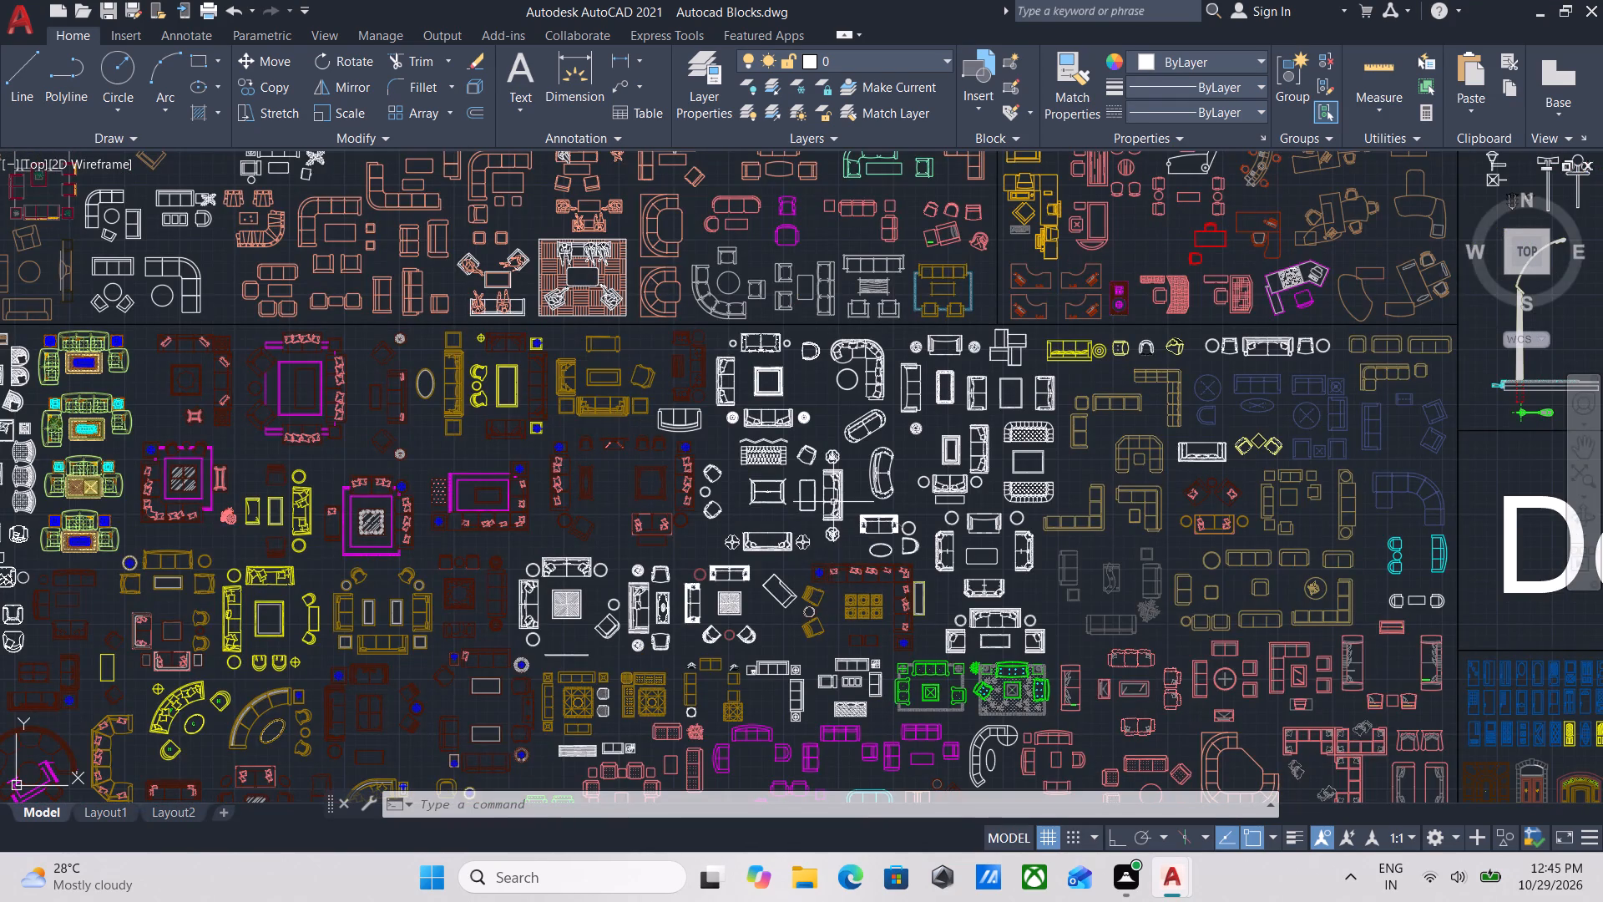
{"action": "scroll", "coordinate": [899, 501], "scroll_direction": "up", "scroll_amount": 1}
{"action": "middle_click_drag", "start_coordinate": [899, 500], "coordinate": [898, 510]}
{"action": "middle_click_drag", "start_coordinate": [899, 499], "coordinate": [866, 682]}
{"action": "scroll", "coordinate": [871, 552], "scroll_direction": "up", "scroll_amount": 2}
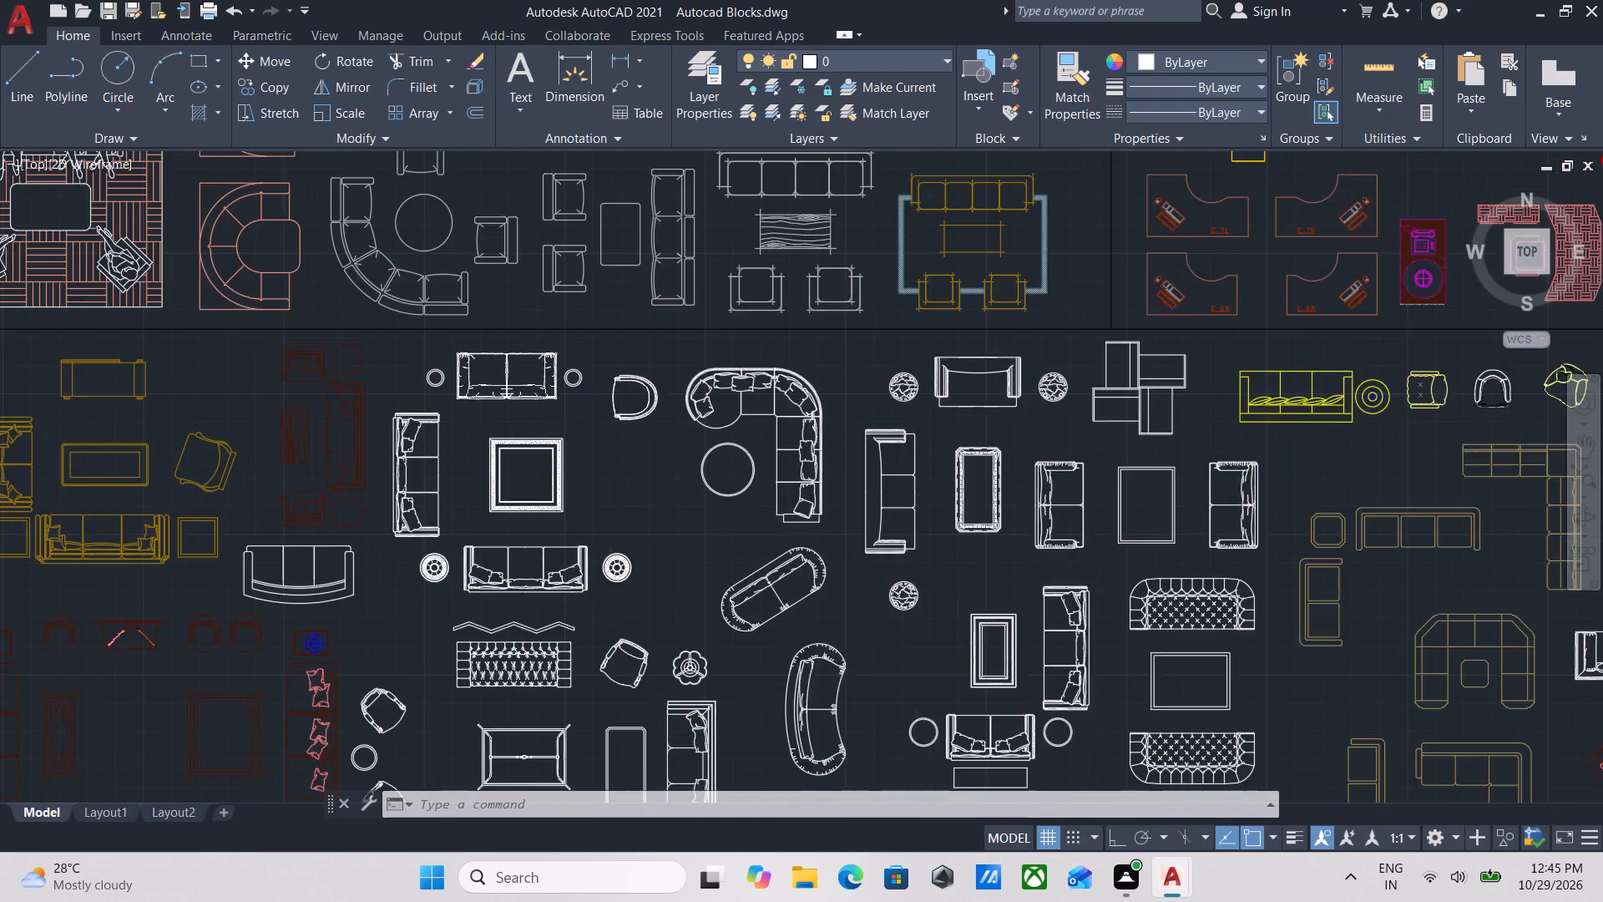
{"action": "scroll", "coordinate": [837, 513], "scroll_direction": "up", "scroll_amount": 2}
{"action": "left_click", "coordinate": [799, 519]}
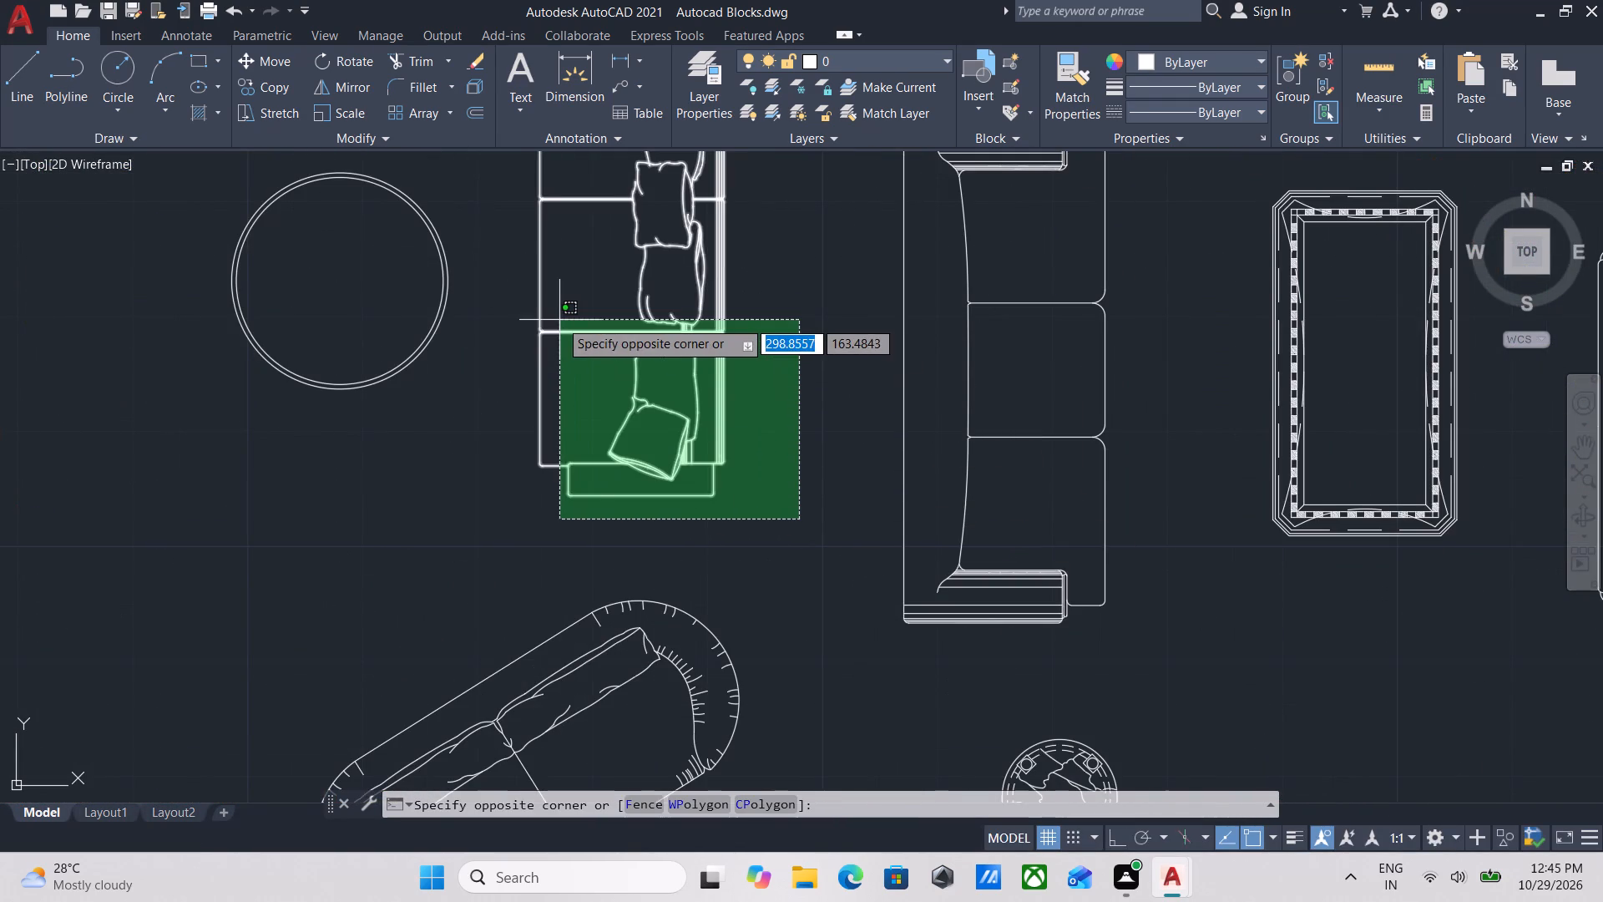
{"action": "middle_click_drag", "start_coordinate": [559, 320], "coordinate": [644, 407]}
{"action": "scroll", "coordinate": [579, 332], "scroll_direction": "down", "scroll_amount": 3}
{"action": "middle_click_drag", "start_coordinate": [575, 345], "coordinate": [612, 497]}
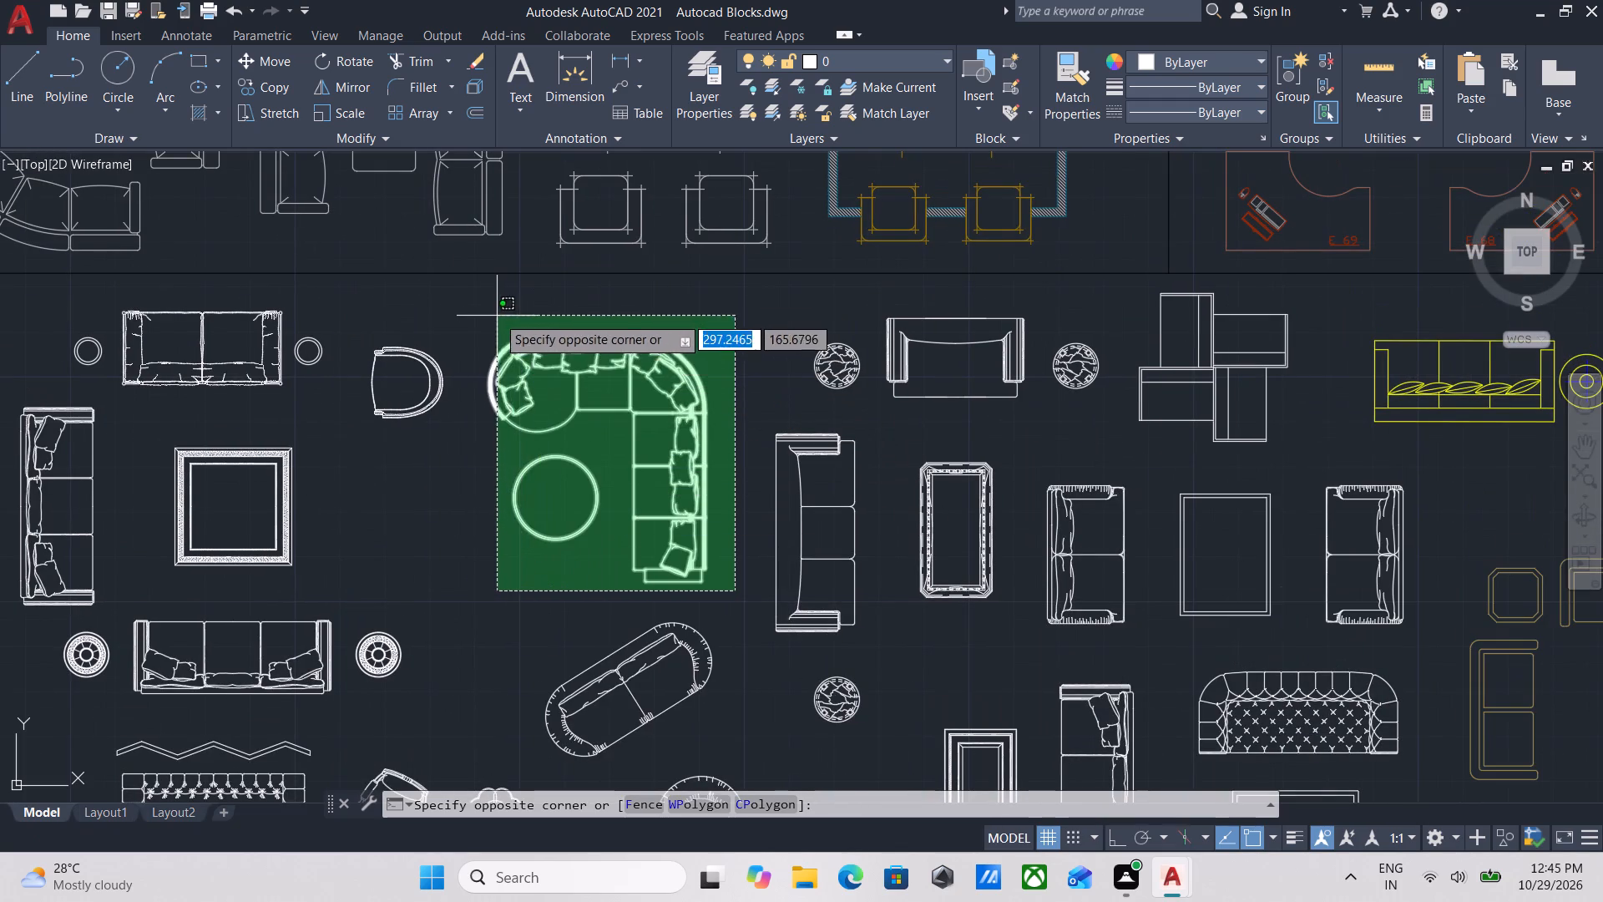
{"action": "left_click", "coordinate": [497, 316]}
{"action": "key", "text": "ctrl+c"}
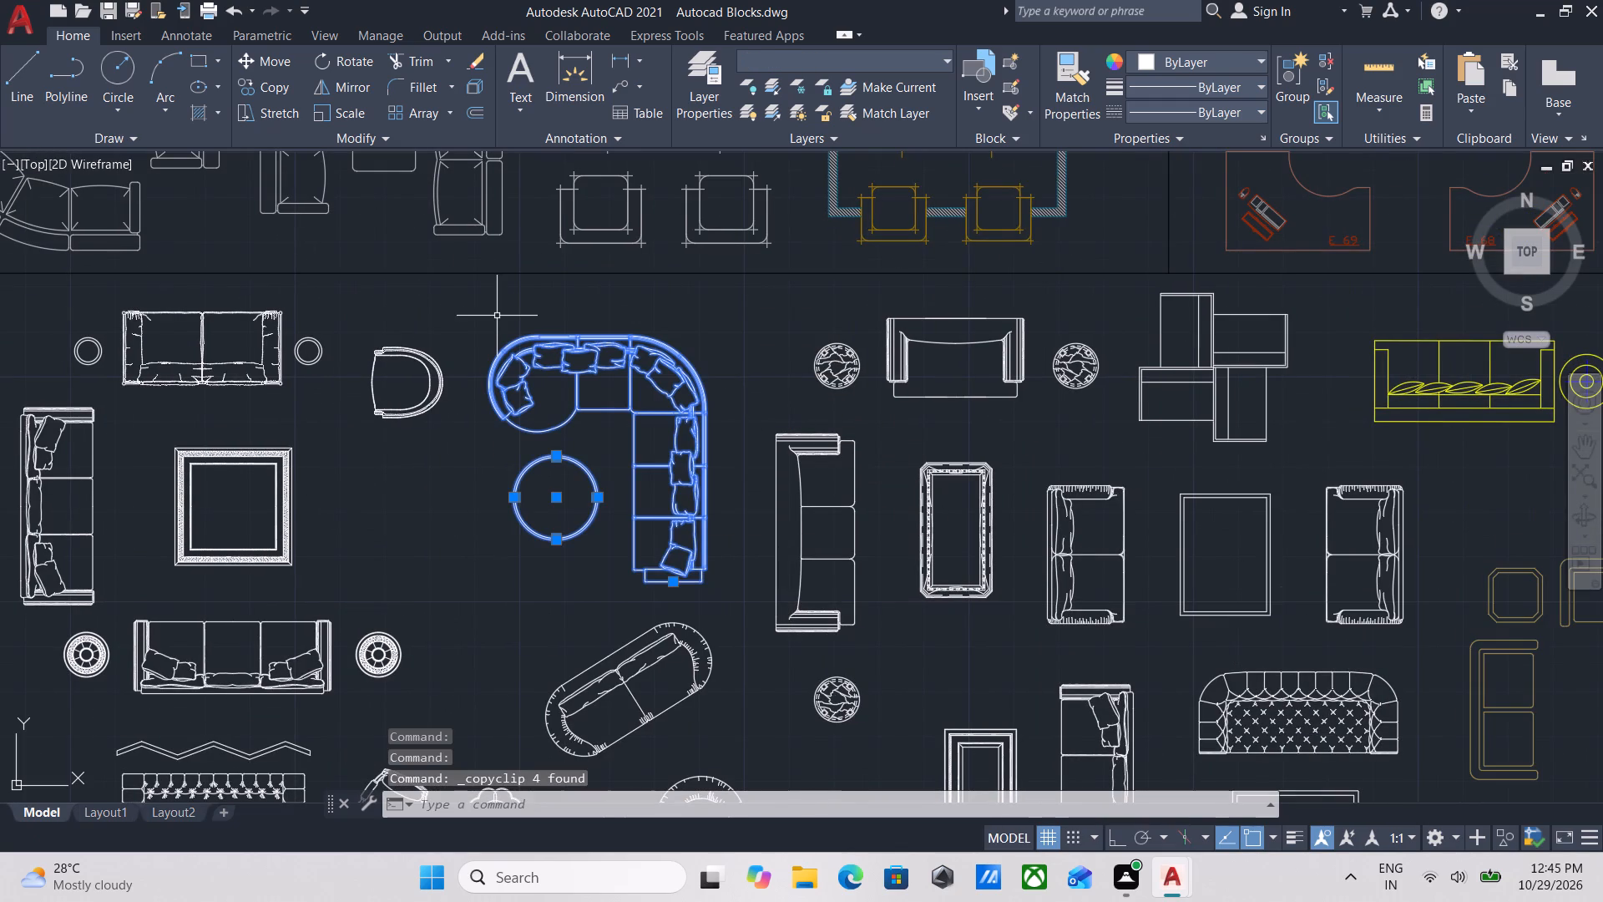
Copy the L-shaped kitchen counter block with hob and sink, above the Others heading, to the clipboard.
{"action": "scroll", "coordinate": [503, 312], "scroll_direction": "down", "scroll_amount": 3}
{"action": "middle_click_drag", "start_coordinate": [530, 392], "coordinate": [549, 369]}
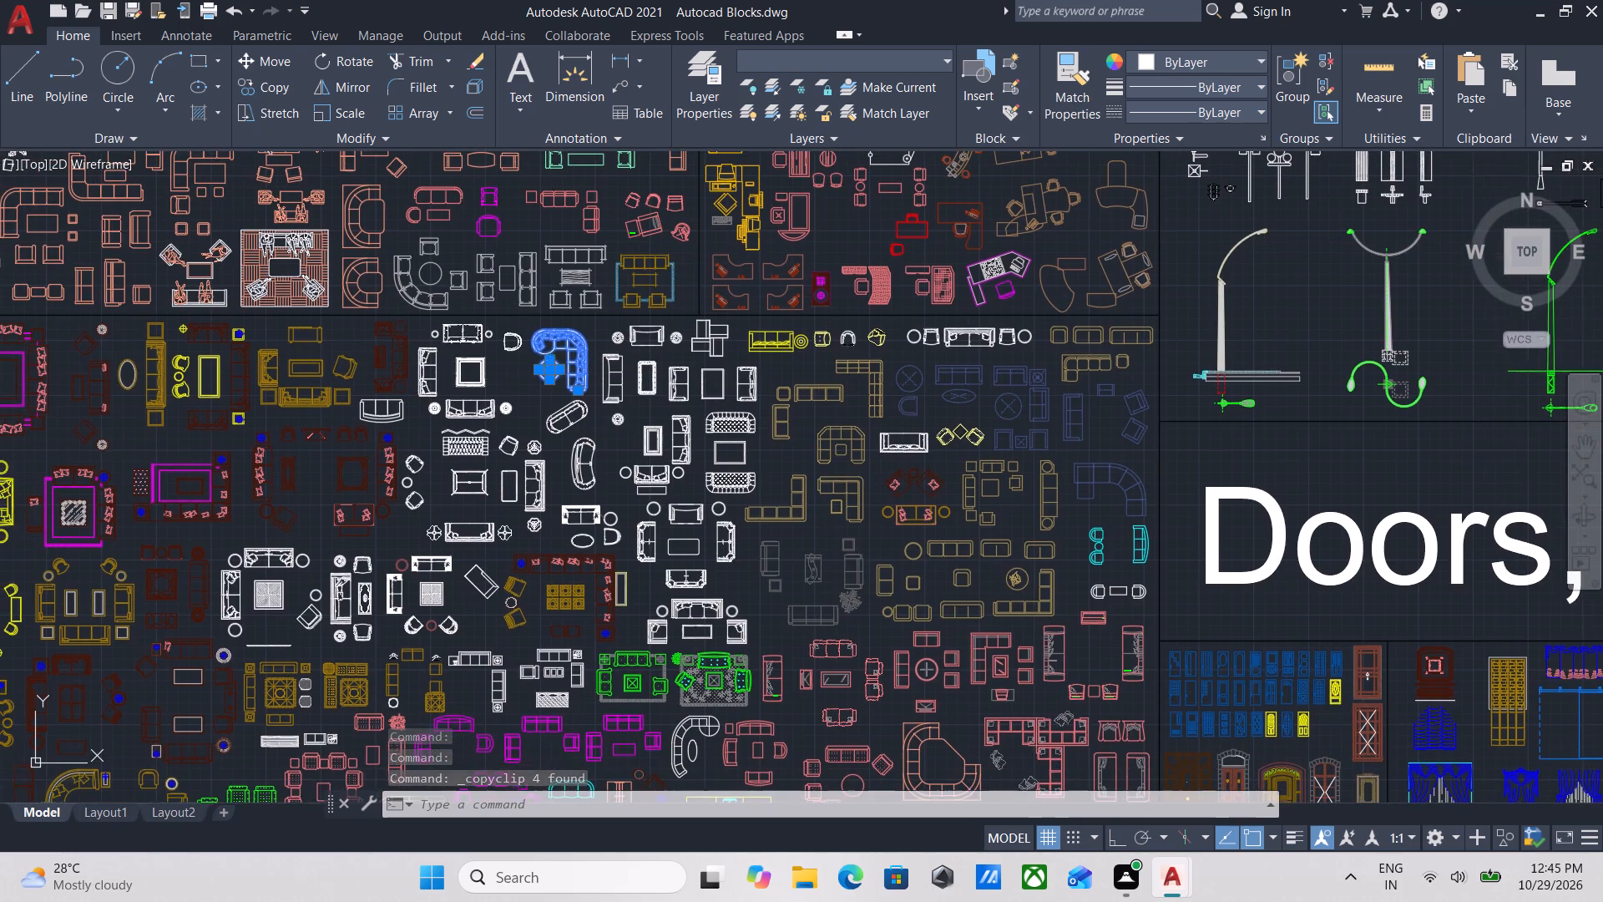
{"action": "middle_click_drag", "start_coordinate": [478, 443], "coordinate": [676, 402]}
{"action": "middle_click", "coordinate": [540, 394]}
{"action": "middle_click_drag", "start_coordinate": [188, 378], "coordinate": [269, 429]}
{"action": "scroll", "coordinate": [329, 357], "scroll_direction": "down", "scroll_amount": 2}
{"action": "middle_click_drag", "start_coordinate": [329, 357], "coordinate": [271, 438]}
{"action": "middle_click_drag", "start_coordinate": [710, 108], "coordinate": [635, 190]}
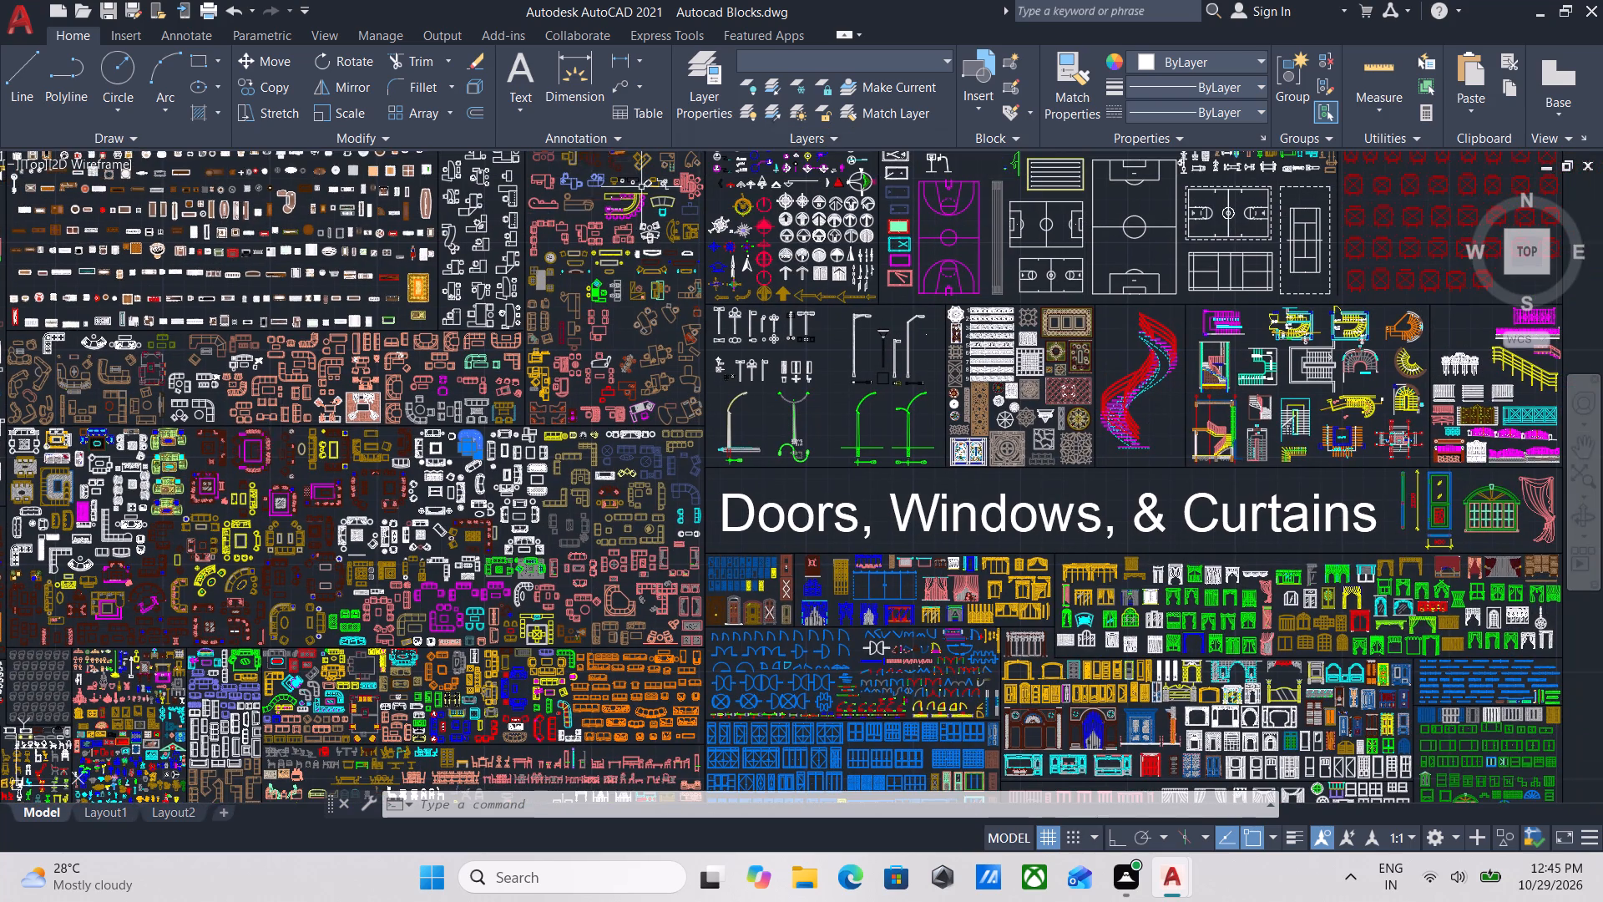
{"action": "scroll", "coordinate": [968, 197], "scroll_direction": "down", "scroll_amount": 1}
{"action": "middle_click_drag", "start_coordinate": [968, 252], "coordinate": [788, 507]}
{"action": "middle_click_drag", "start_coordinate": [830, 317], "coordinate": [826, 372]}
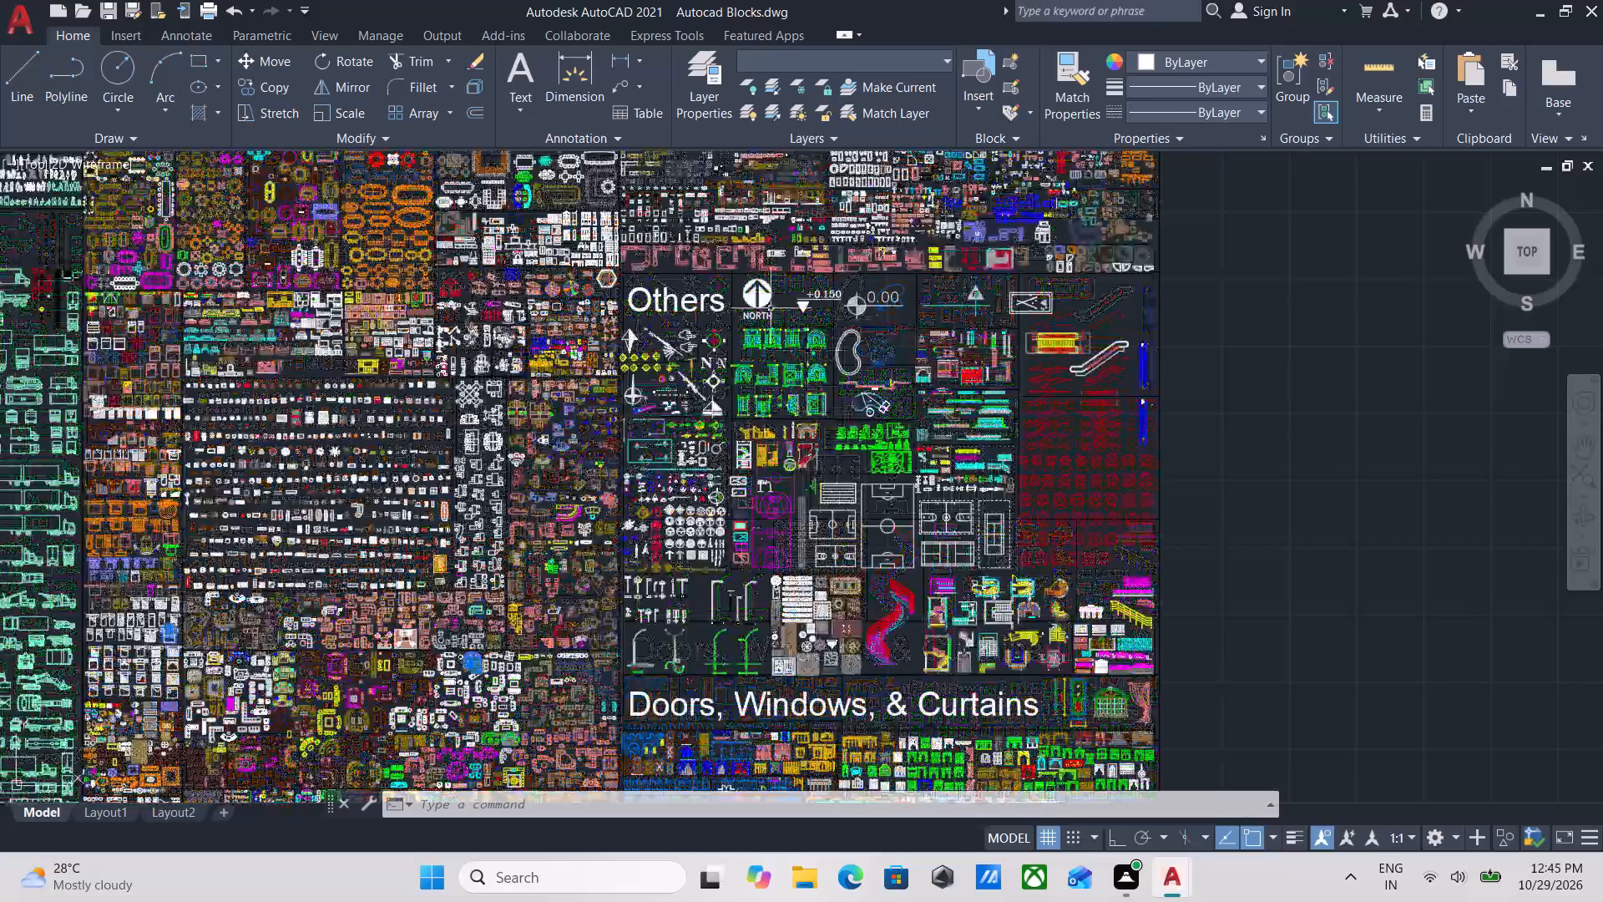
{"action": "scroll", "coordinate": [711, 256], "scroll_direction": "up", "scroll_amount": 3}
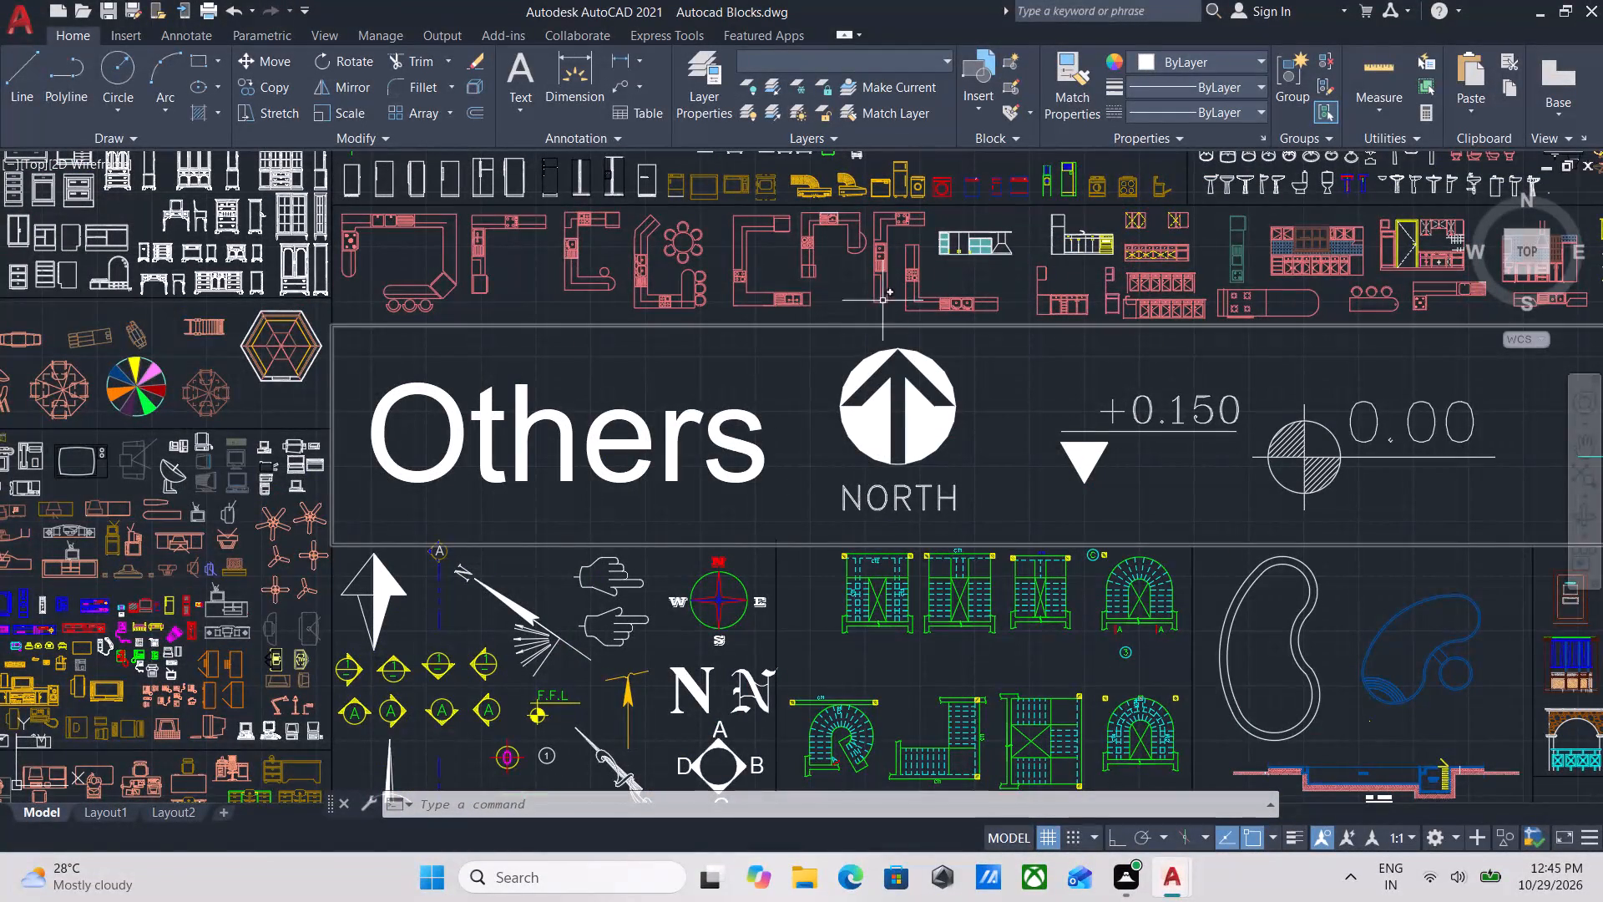
{"action": "middle_click_drag", "start_coordinate": [966, 288], "coordinate": [705, 298]}
{"action": "middle_click_drag", "start_coordinate": [1002, 318], "coordinate": [968, 317]}
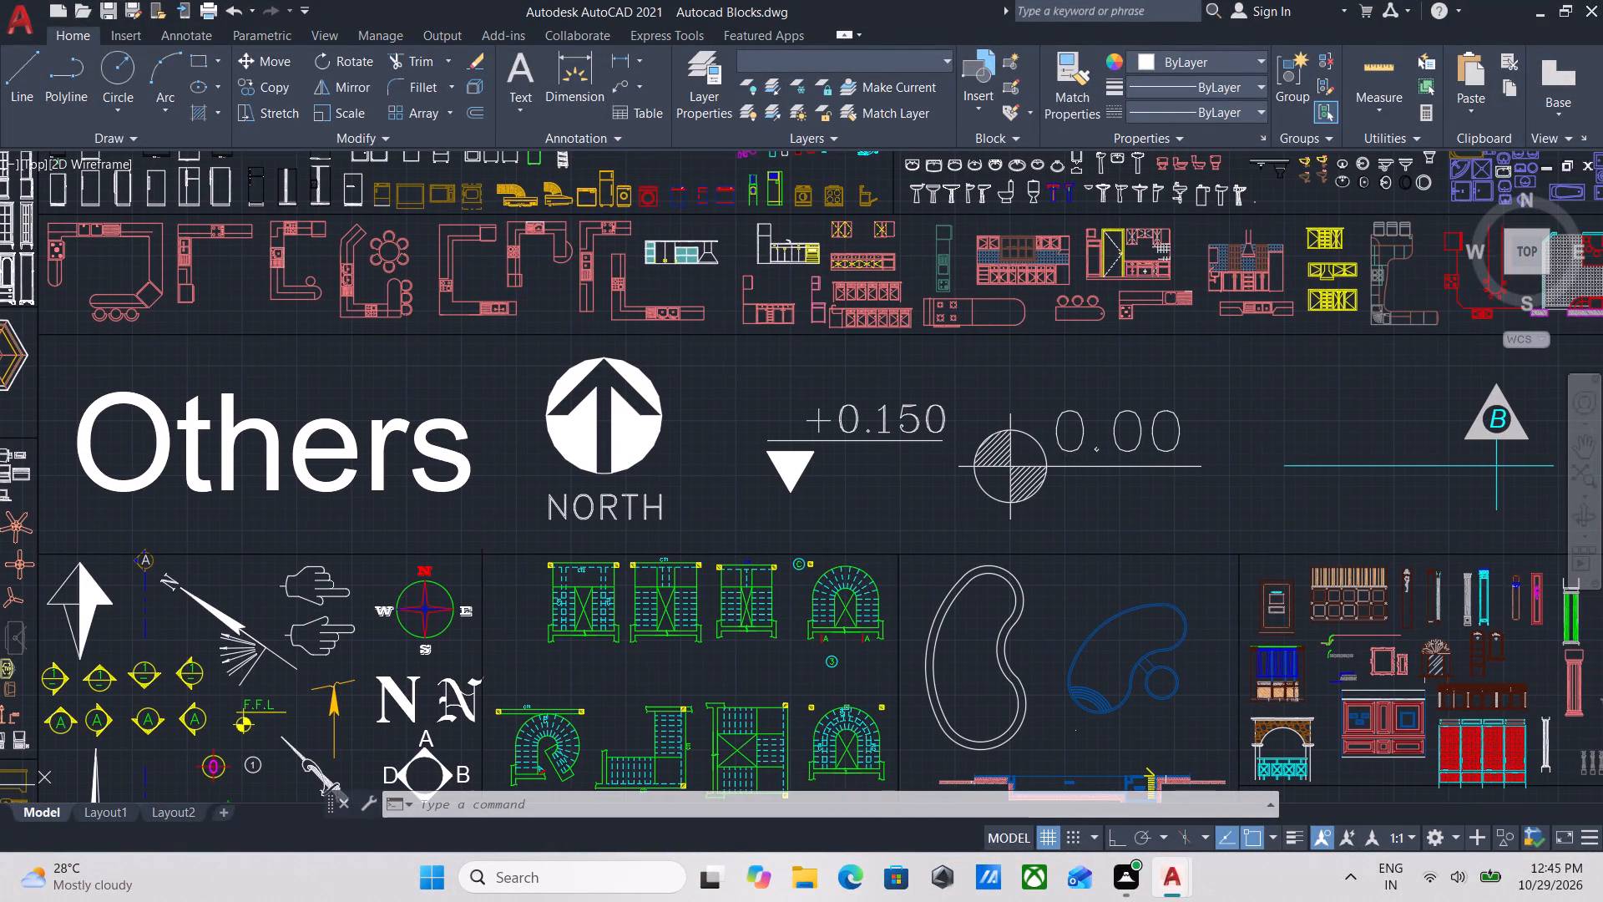
{"action": "middle_click_drag", "start_coordinate": [475, 293], "coordinate": [611, 312]}
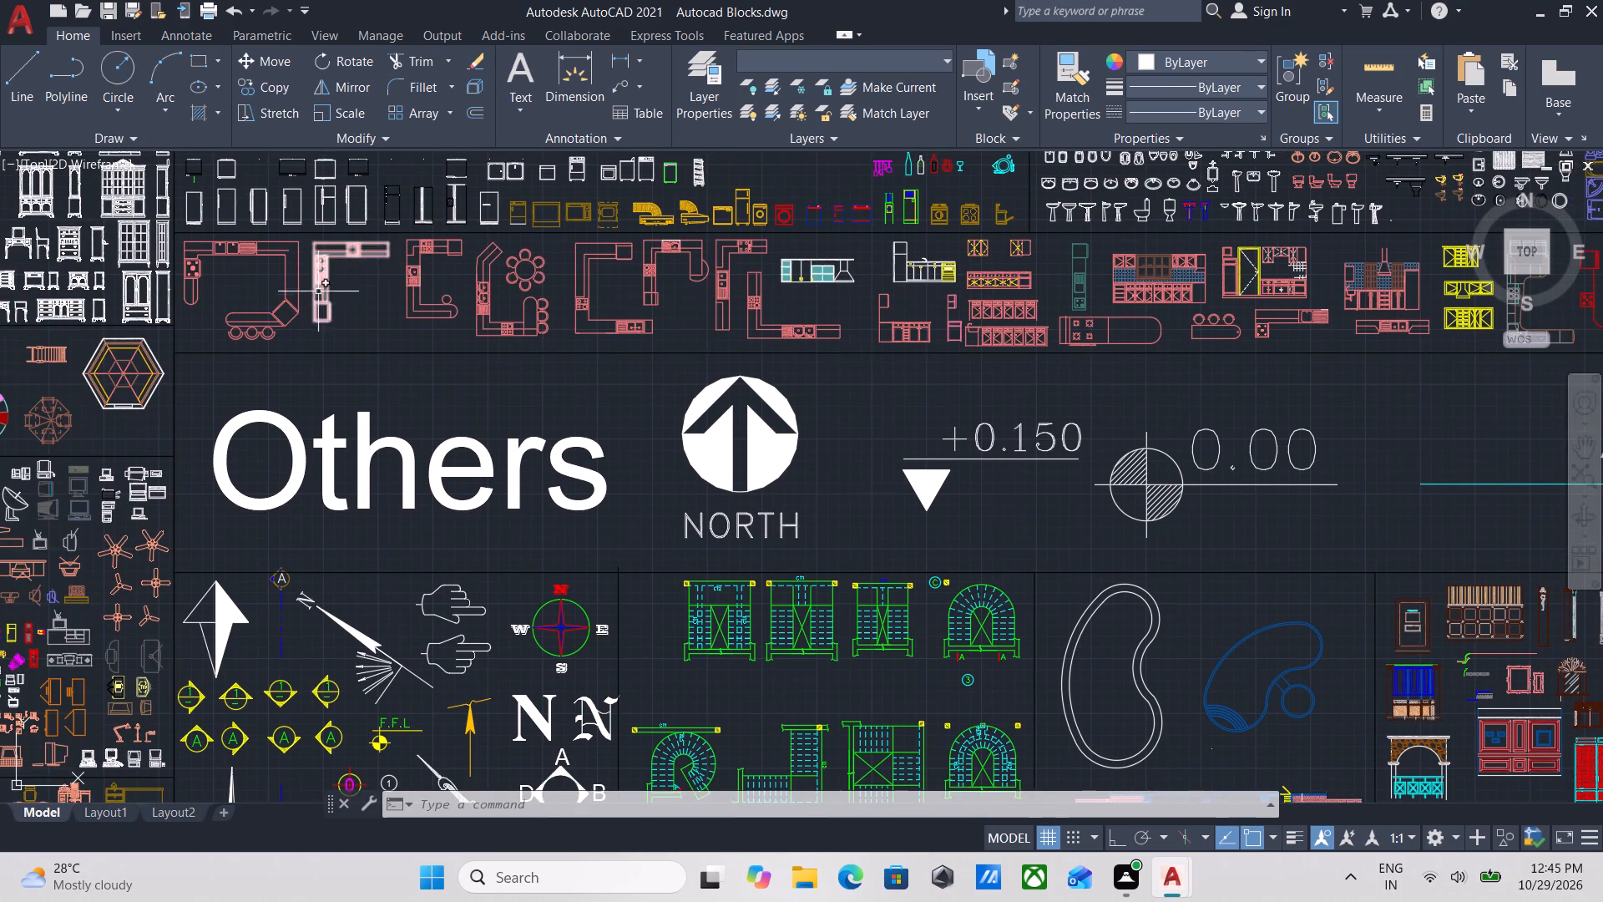
{"action": "scroll", "coordinate": [319, 290], "scroll_direction": "up", "scroll_amount": 3}
{"action": "middle_click_drag", "start_coordinate": [436, 344], "coordinate": [509, 676]}
{"action": "left_click", "coordinate": [561, 599]}
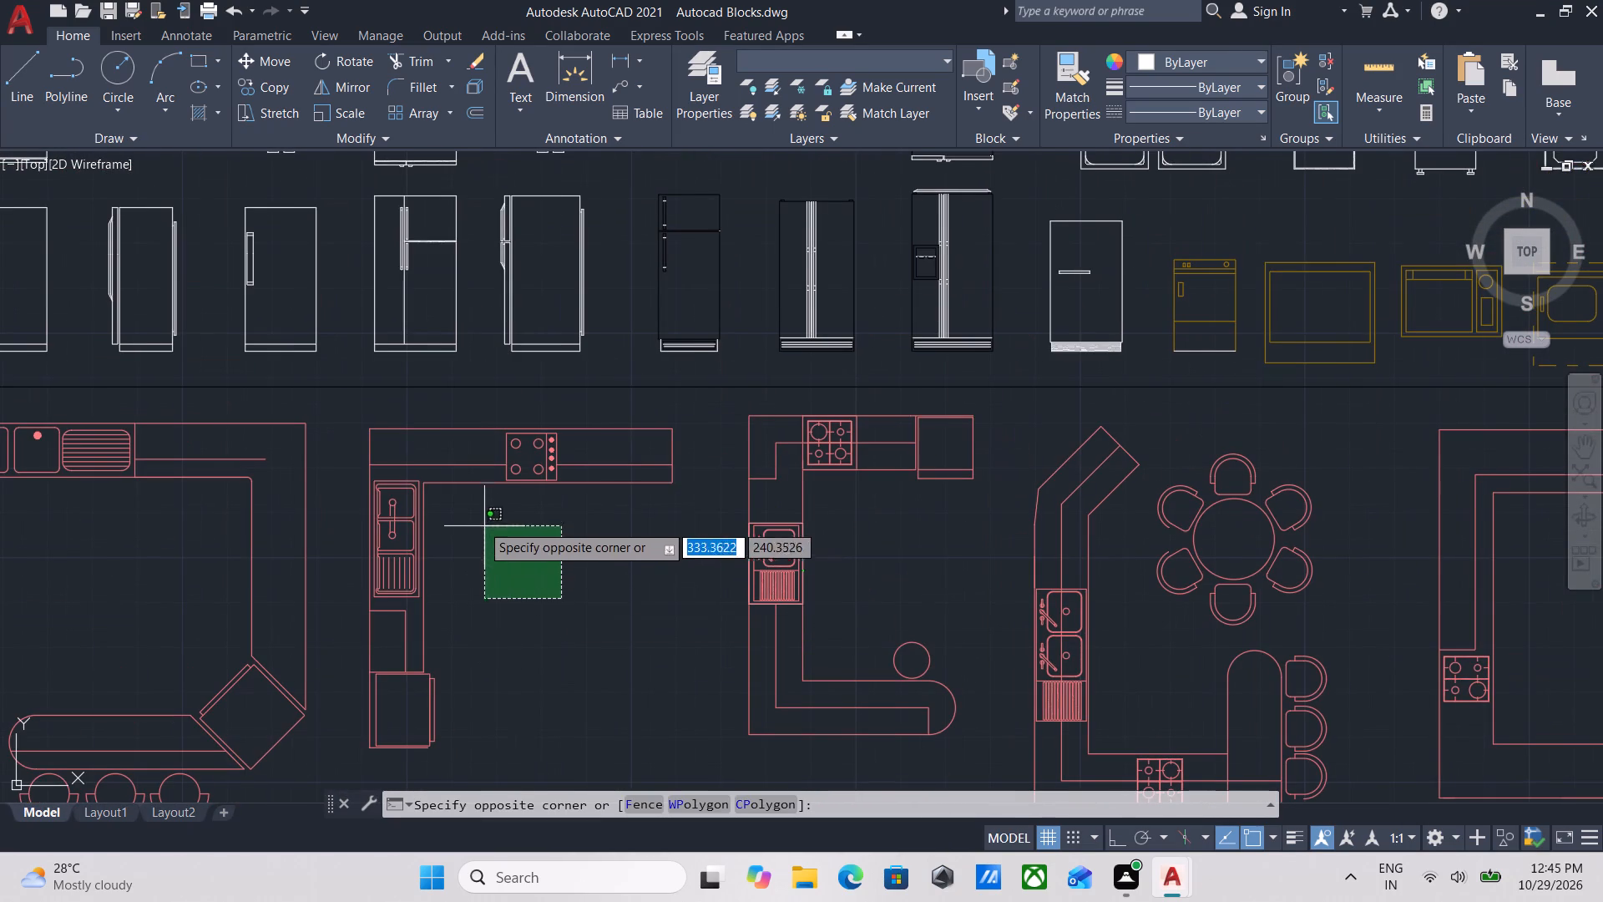
{"action": "left_click", "coordinate": [421, 423]}
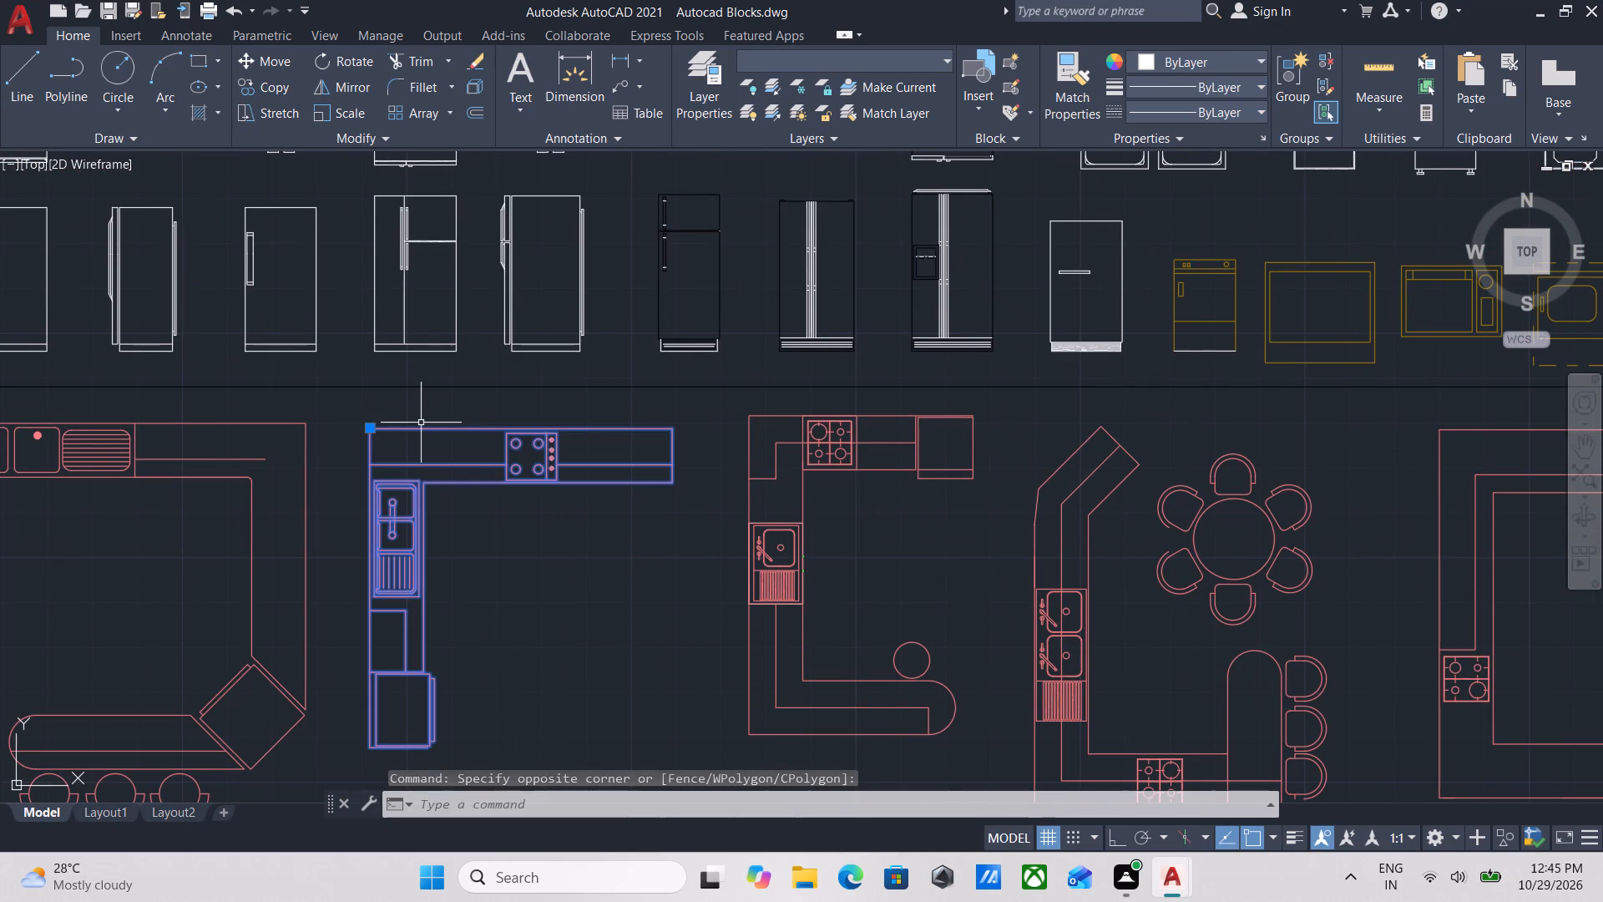
{"action": "key", "text": "ctrl+c"}
Look over the row of kitchen layouts around the selected L-shaped counter and the neighbouring appliance, cabinet and Others blocks.
{"action": "scroll", "coordinate": [760, 241], "scroll_direction": "down", "scroll_amount": 2}
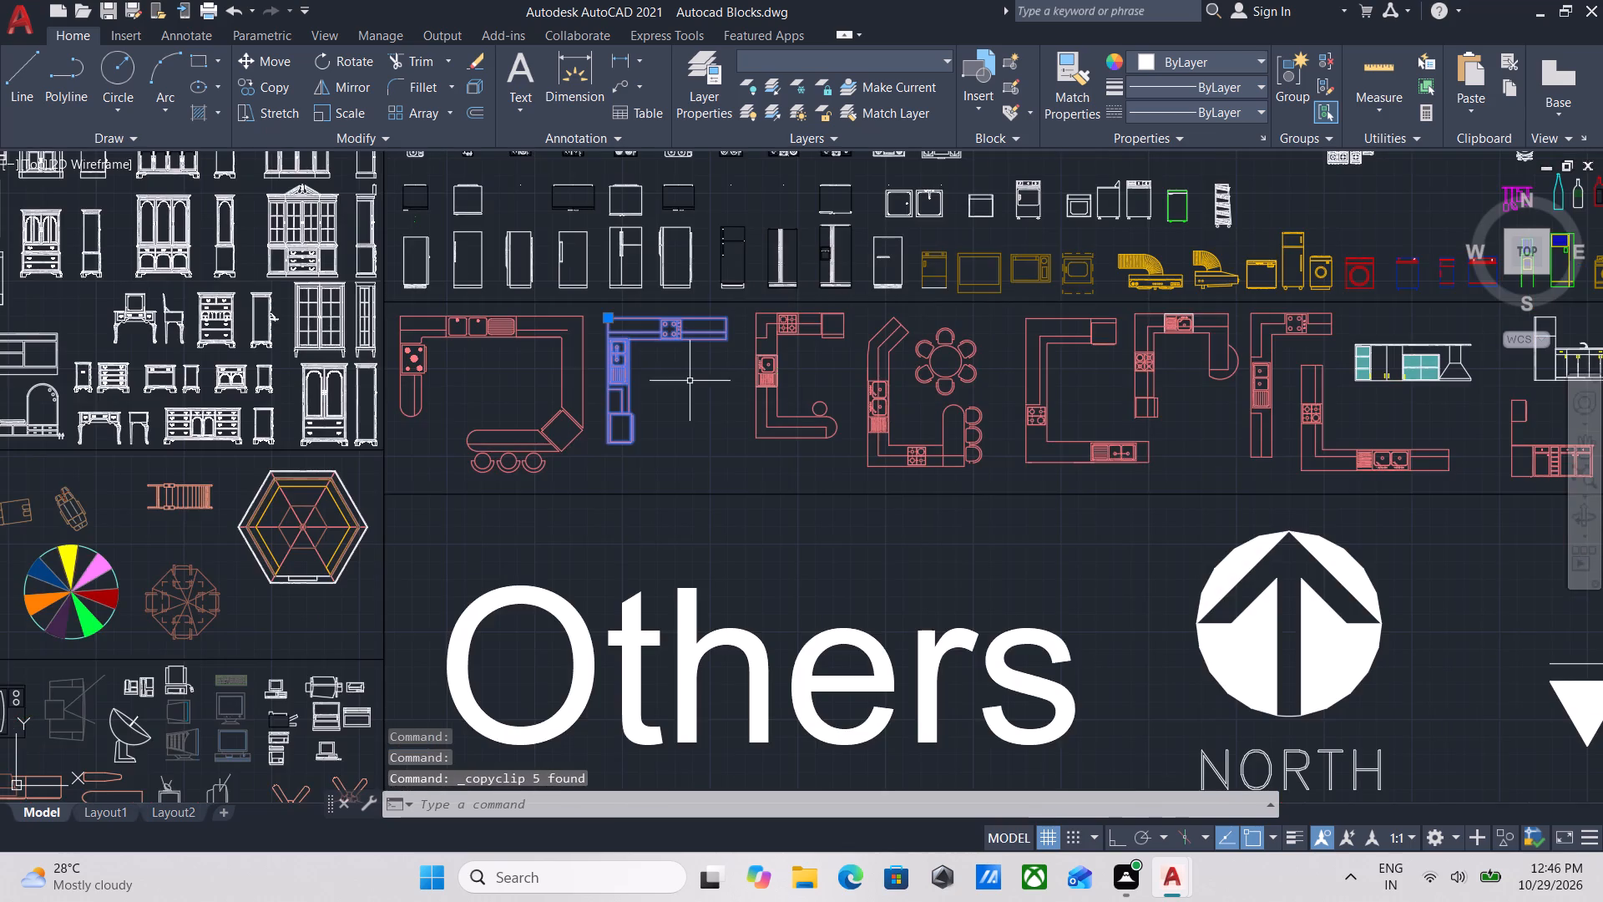
{"action": "middle_click_drag", "start_coordinate": [686, 383], "coordinate": [898, 431]}
{"action": "scroll", "coordinate": [711, 399], "scroll_direction": "down", "scroll_amount": 1}
{"action": "middle_click_drag", "start_coordinate": [856, 405], "coordinate": [812, 411]}
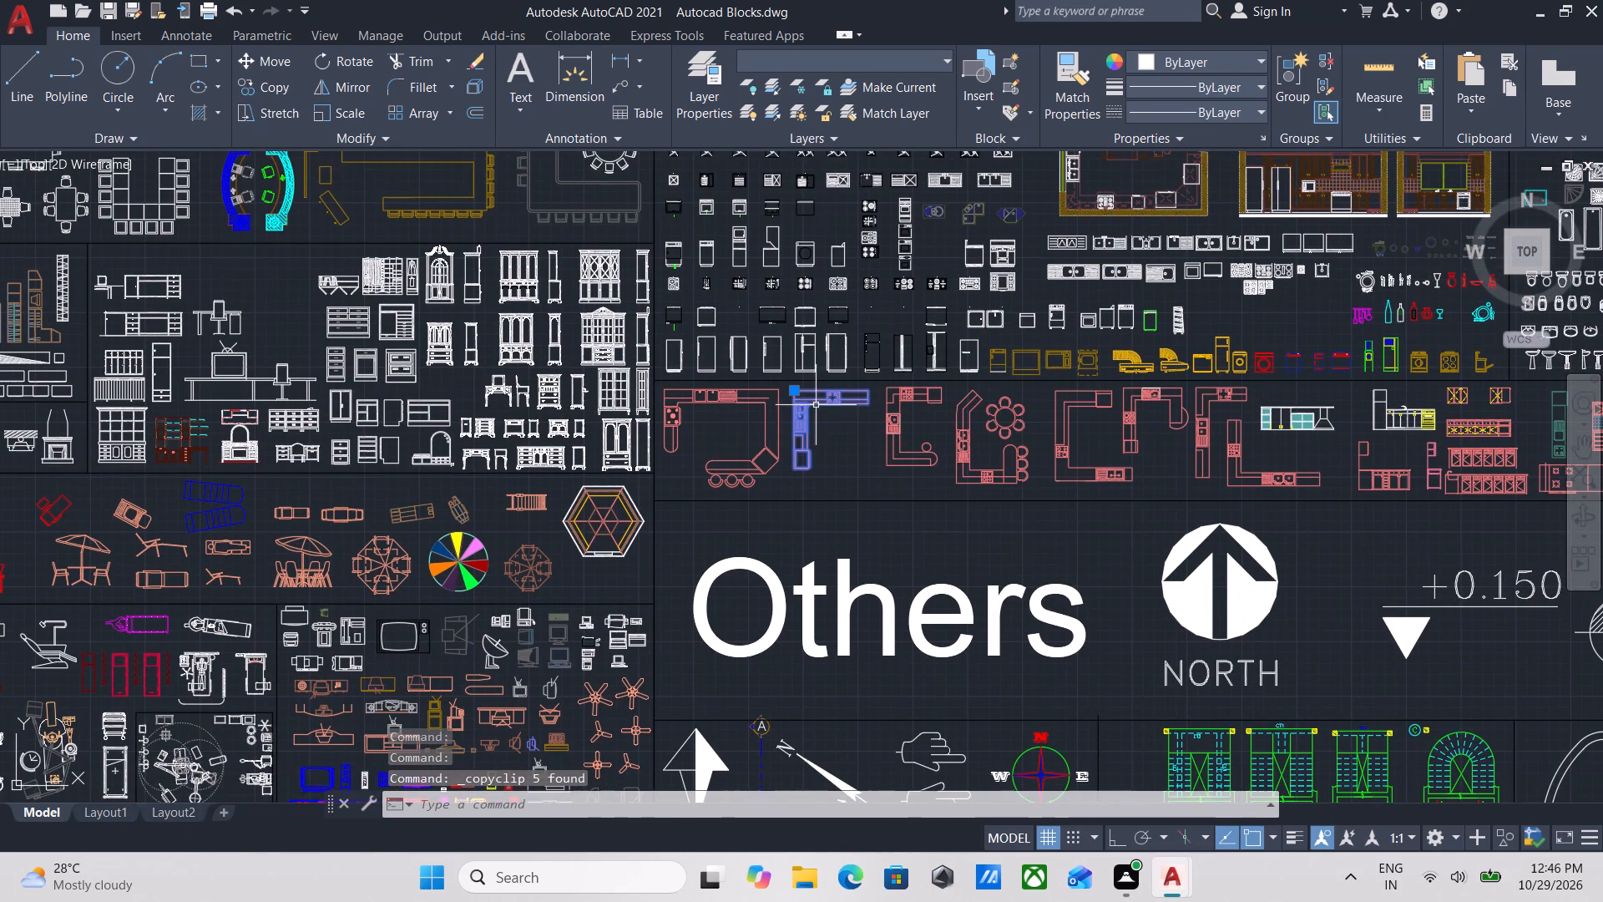
{"action": "middle_click_drag", "start_coordinate": [923, 417], "coordinate": [842, 356]}
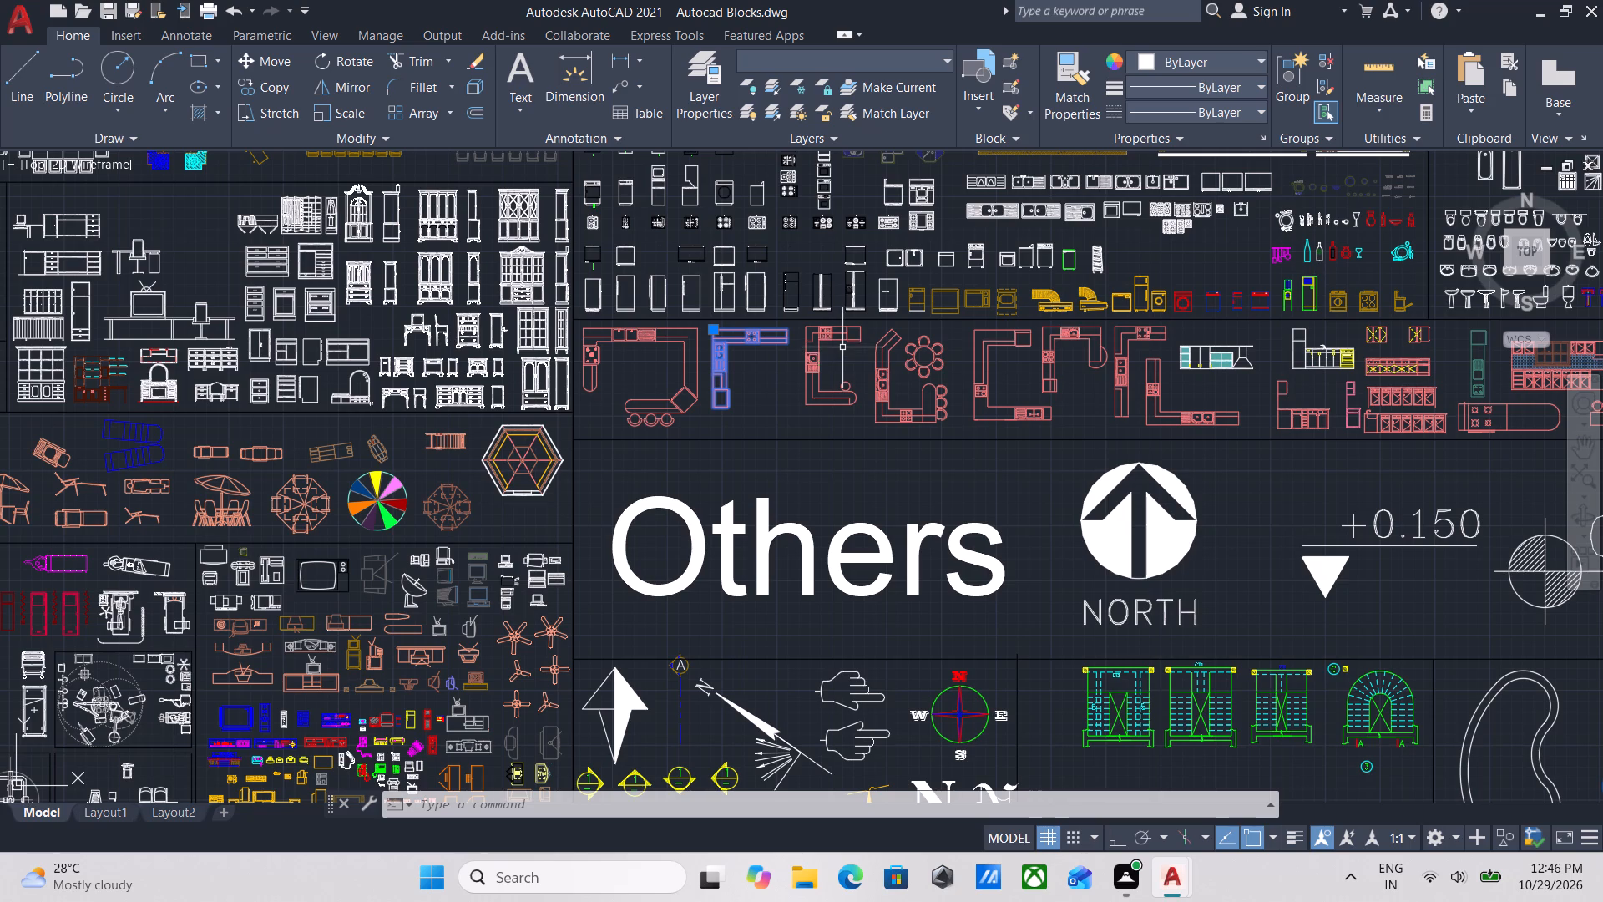
{"action": "scroll", "coordinate": [808, 353], "scroll_direction": "down", "scroll_amount": 1}
{"action": "middle_click_drag", "start_coordinate": [812, 356], "coordinate": [866, 419]}
{"action": "scroll", "coordinate": [816, 412], "scroll_direction": "up", "scroll_amount": 1}
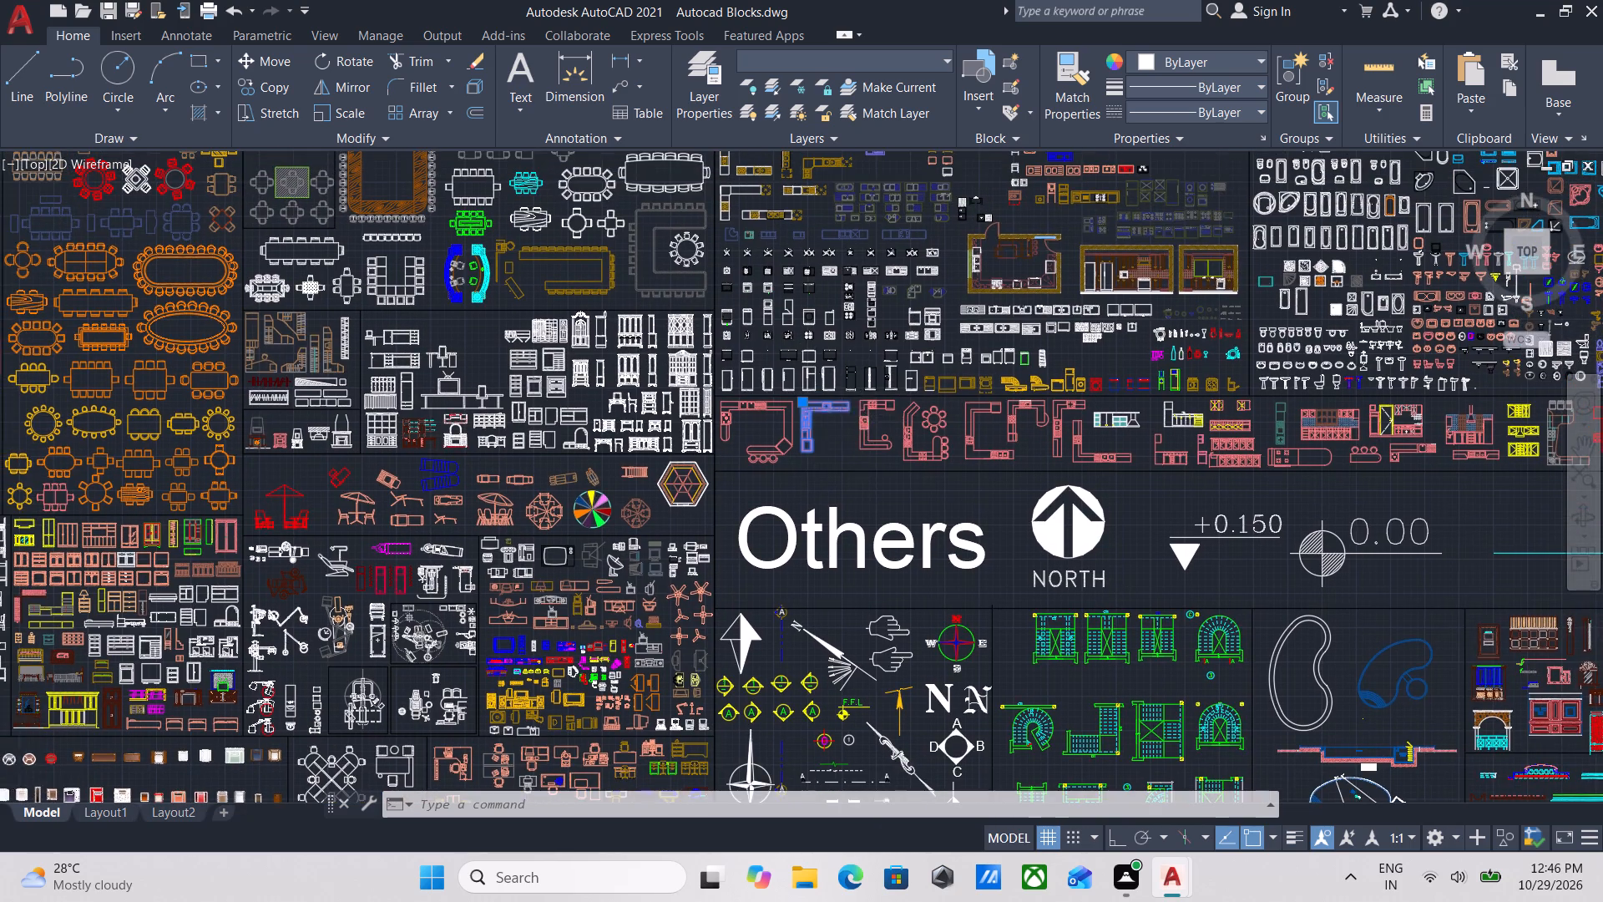
{"action": "scroll", "coordinate": [816, 412], "scroll_direction": "up", "scroll_amount": 2}
{"action": "scroll", "coordinate": [818, 408], "scroll_direction": "down", "scroll_amount": 2}
{"action": "middle_click_drag", "start_coordinate": [818, 408], "coordinate": [576, 389]}
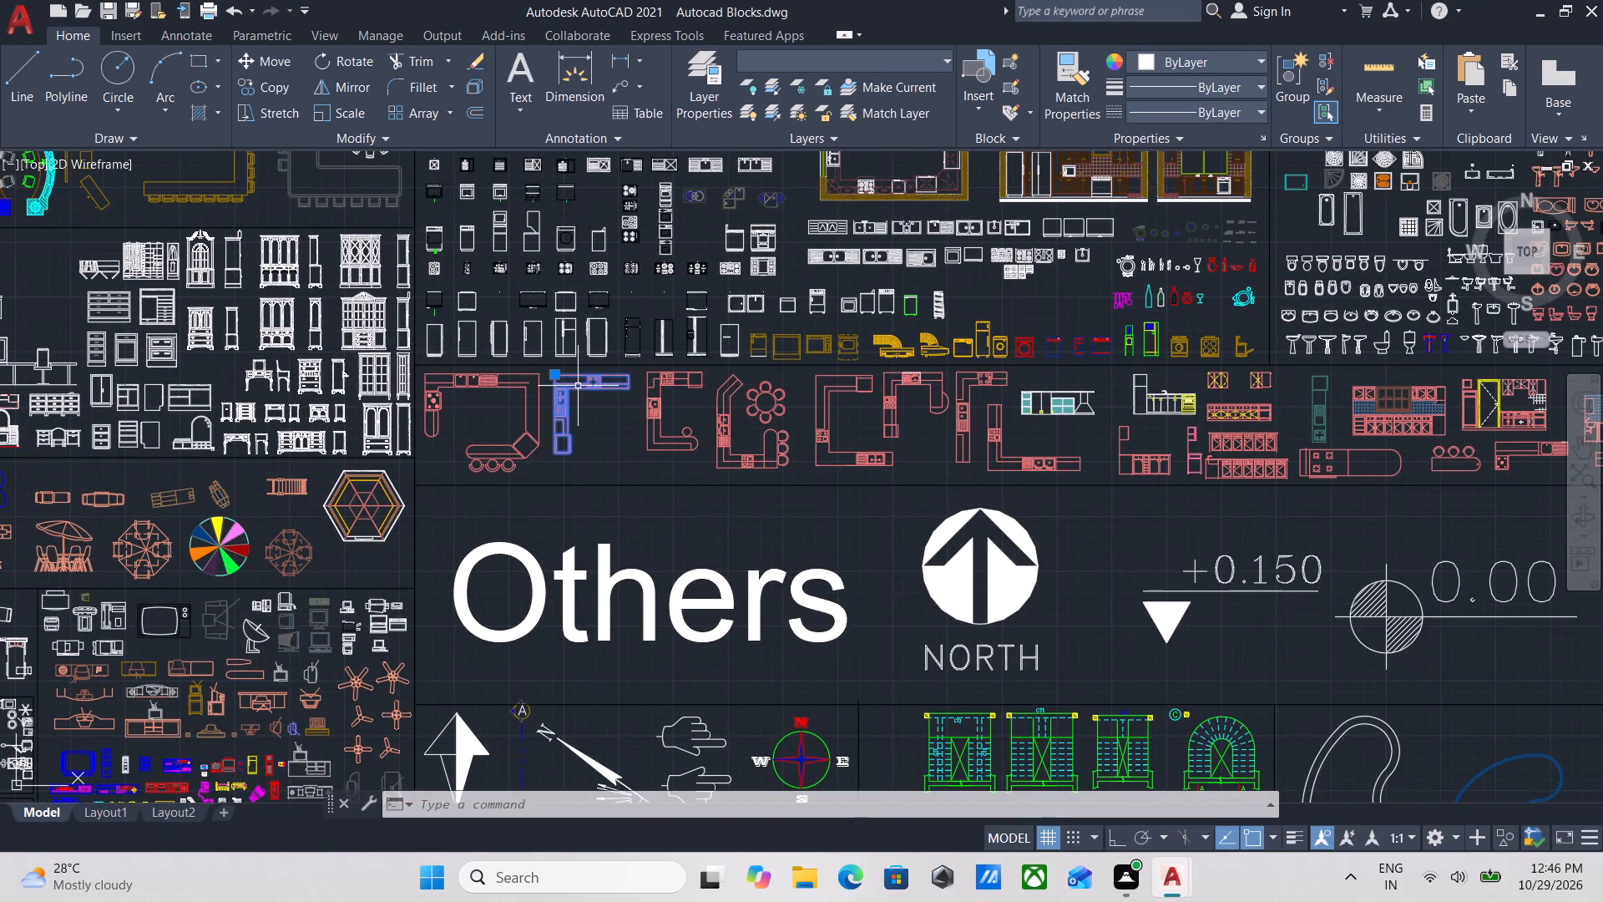
{"action": "scroll", "coordinate": [572, 396], "scroll_direction": "down", "scroll_amount": 1}
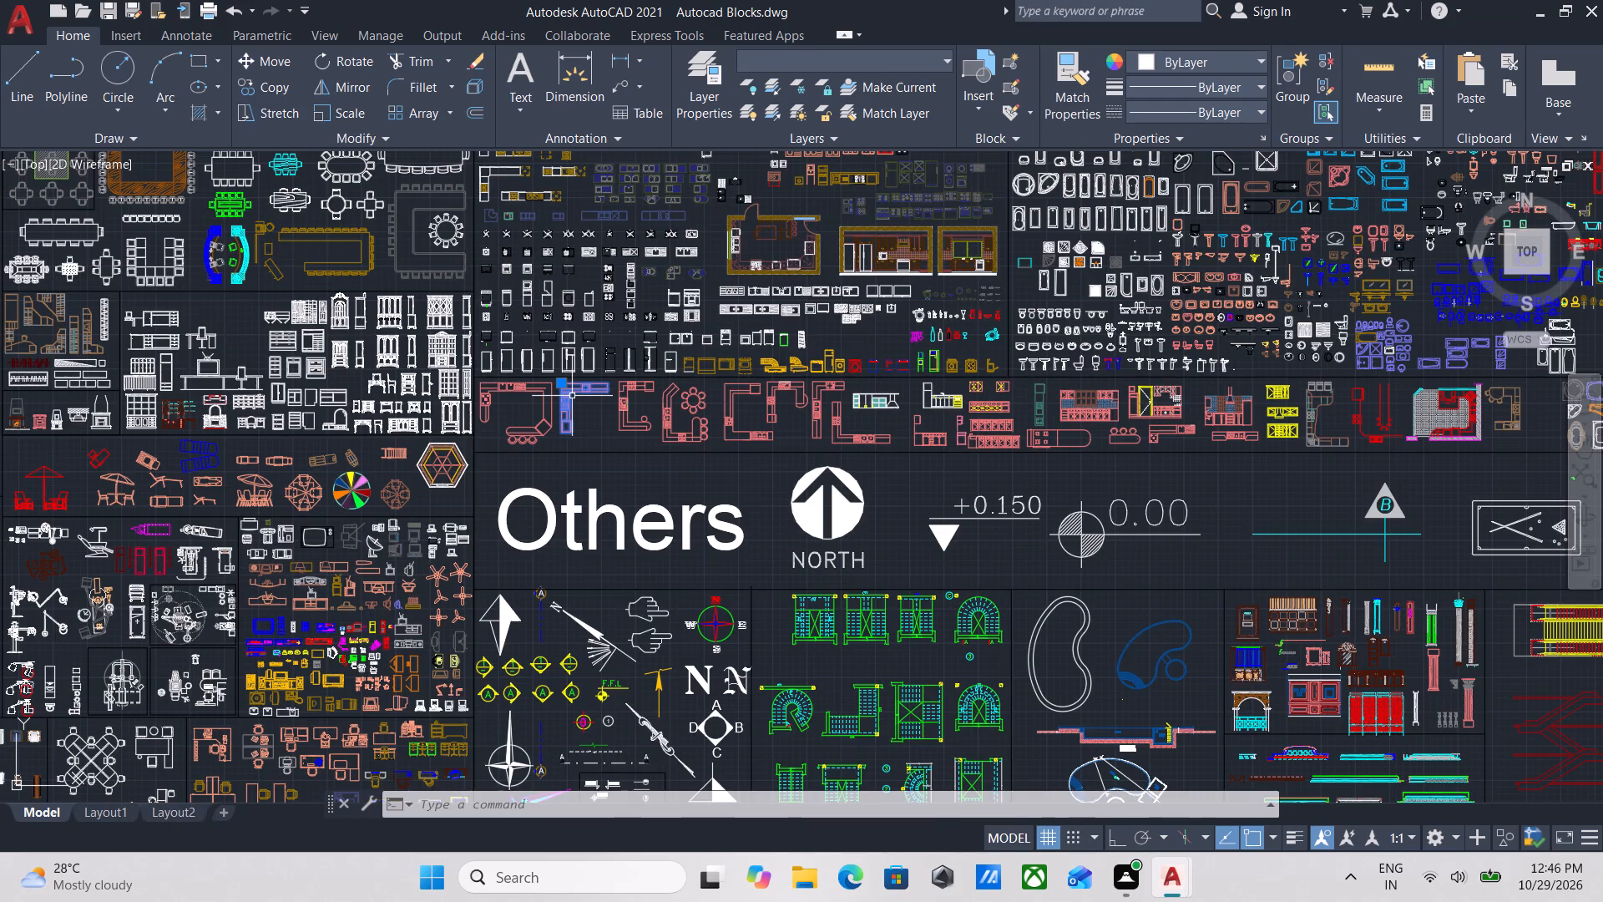
{"action": "scroll", "coordinate": [569, 393], "scroll_direction": "up", "scroll_amount": 6}
{"action": "scroll", "coordinate": [539, 362], "scroll_direction": "down", "scroll_amount": 2}
{"action": "middle_click_drag", "start_coordinate": [539, 362], "coordinate": [900, 434]}
{"action": "scroll", "coordinate": [900, 434], "scroll_direction": "up", "scroll_amount": 1}
{"action": "scroll", "coordinate": [812, 413], "scroll_direction": "down", "scroll_amount": 2}
{"action": "middle_click_drag", "start_coordinate": [816, 418], "coordinate": [920, 492]}
{"action": "scroll", "coordinate": [850, 454], "scroll_direction": "down", "scroll_amount": 2}
{"action": "middle_click_drag", "start_coordinate": [850, 454], "coordinate": [1014, 503]}
{"action": "scroll", "coordinate": [1028, 517], "scroll_direction": "up", "scroll_amount": 3}
{"action": "scroll", "coordinate": [1041, 509], "scroll_direction": "down", "scroll_amount": 2}
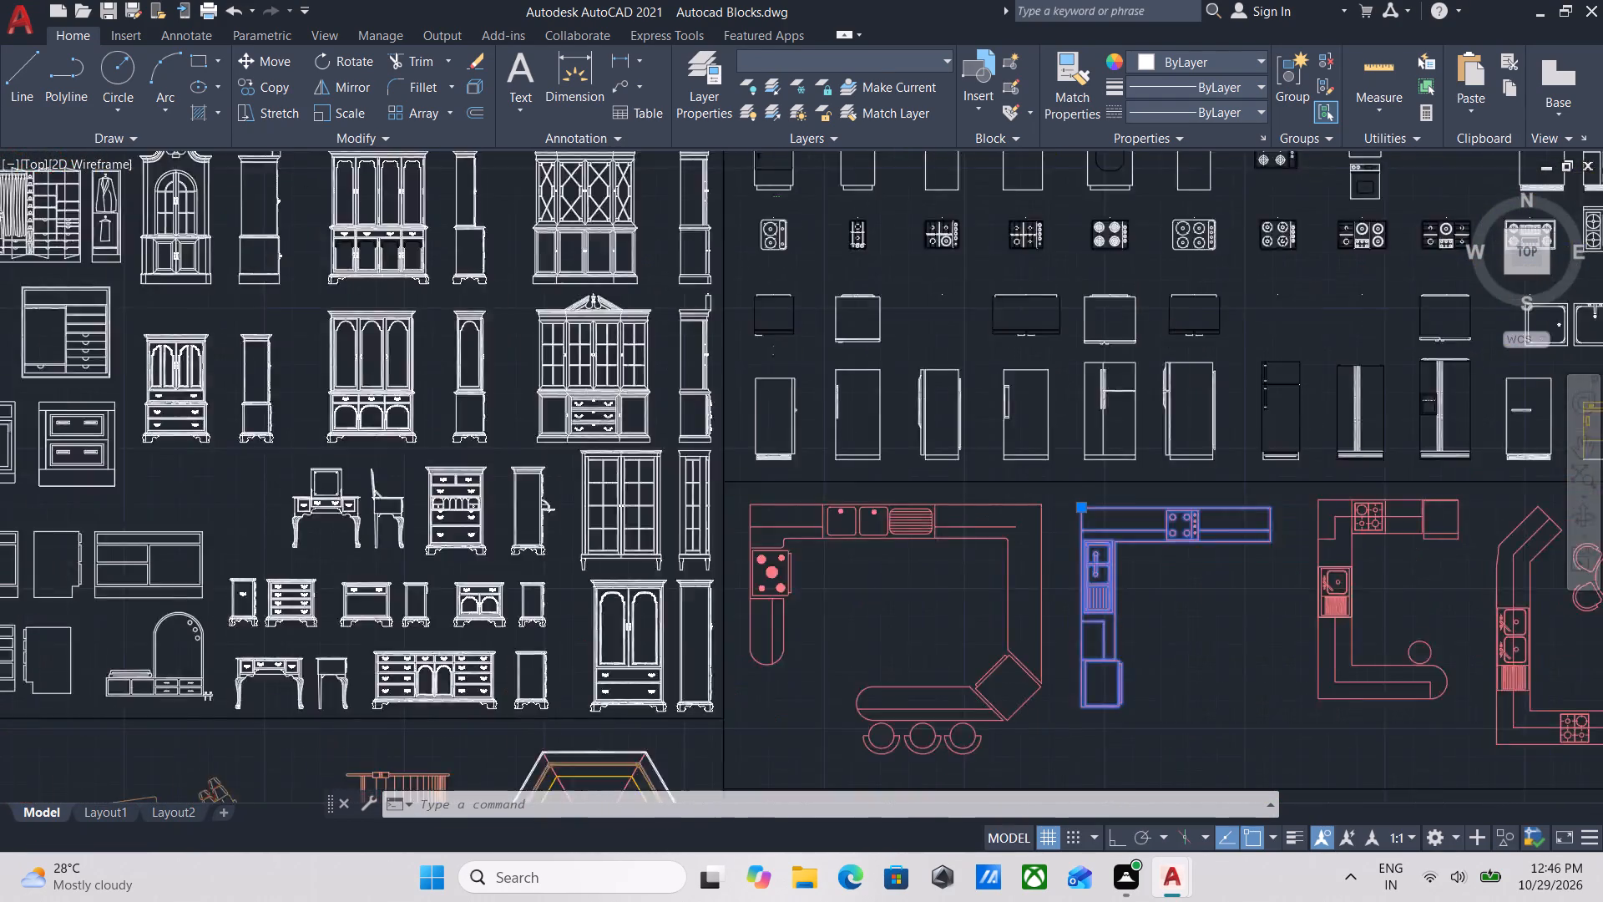
{"action": "middle_click_drag", "start_coordinate": [1034, 506], "coordinate": [655, 410]}
{"action": "scroll", "coordinate": [812, 530], "scroll_direction": "up", "scroll_amount": 2}
{"action": "scroll", "coordinate": [657, 421], "scroll_direction": "down", "scroll_amount": 2}
{"action": "middle_click_drag", "start_coordinate": [649, 415], "coordinate": [791, 590]}
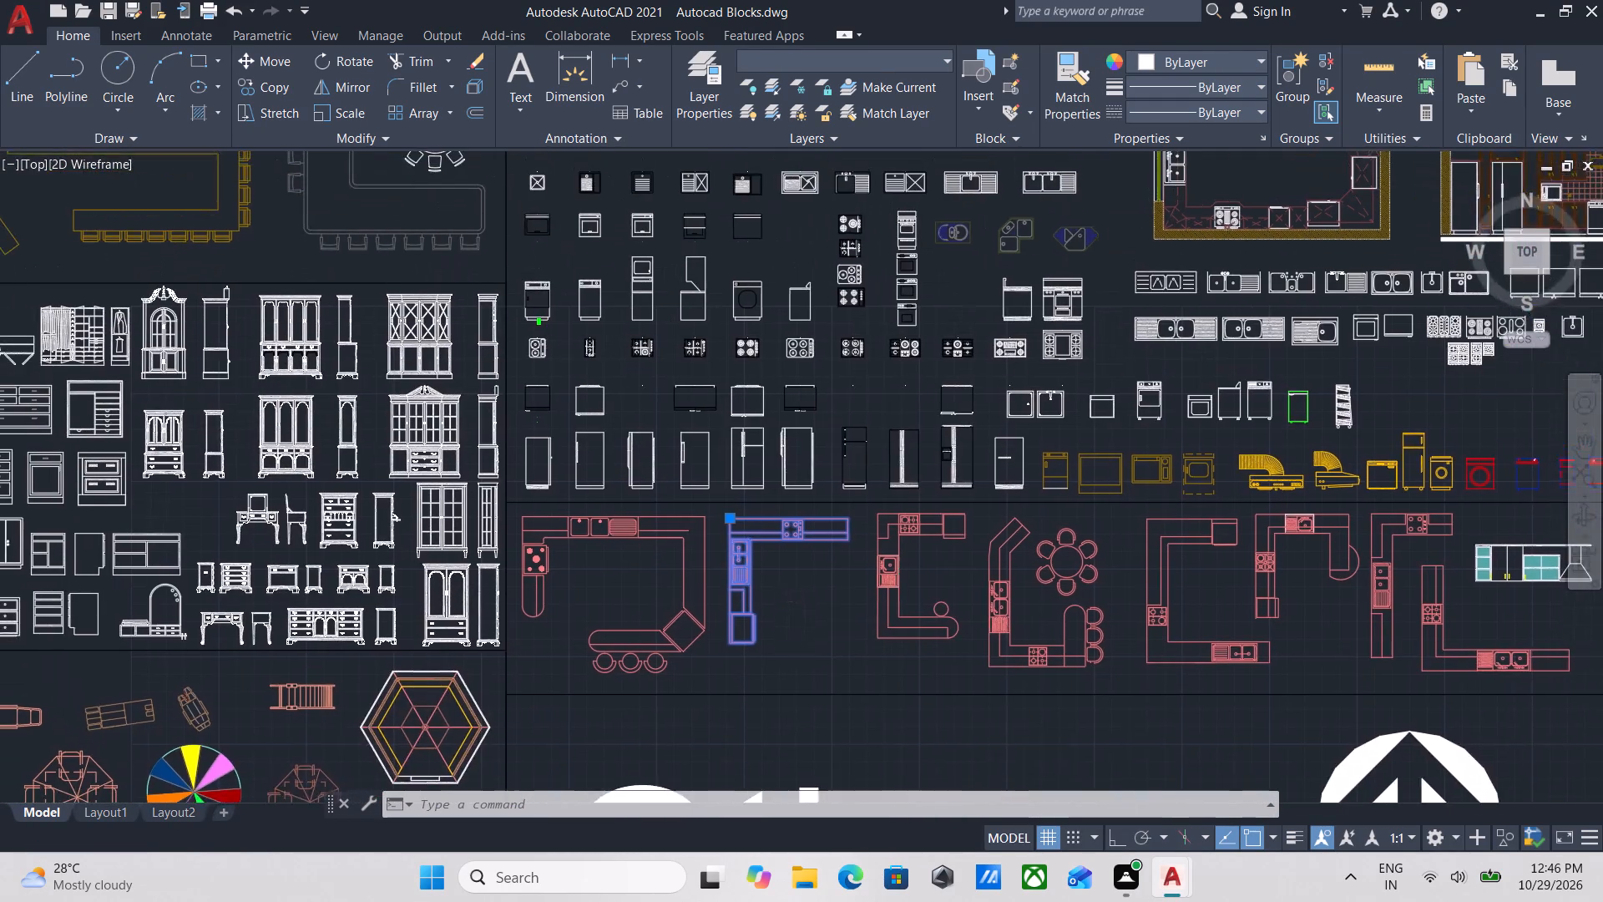
{"action": "middle_click_drag", "start_coordinate": [791, 590], "coordinate": [746, 702]}
{"action": "scroll", "coordinate": [746, 702], "scroll_direction": "up", "scroll_amount": 1}
{"action": "scroll", "coordinate": [794, 534], "scroll_direction": "down", "scroll_amount": 2}
{"action": "middle_click_drag", "start_coordinate": [794, 534], "coordinate": [771, 551]}
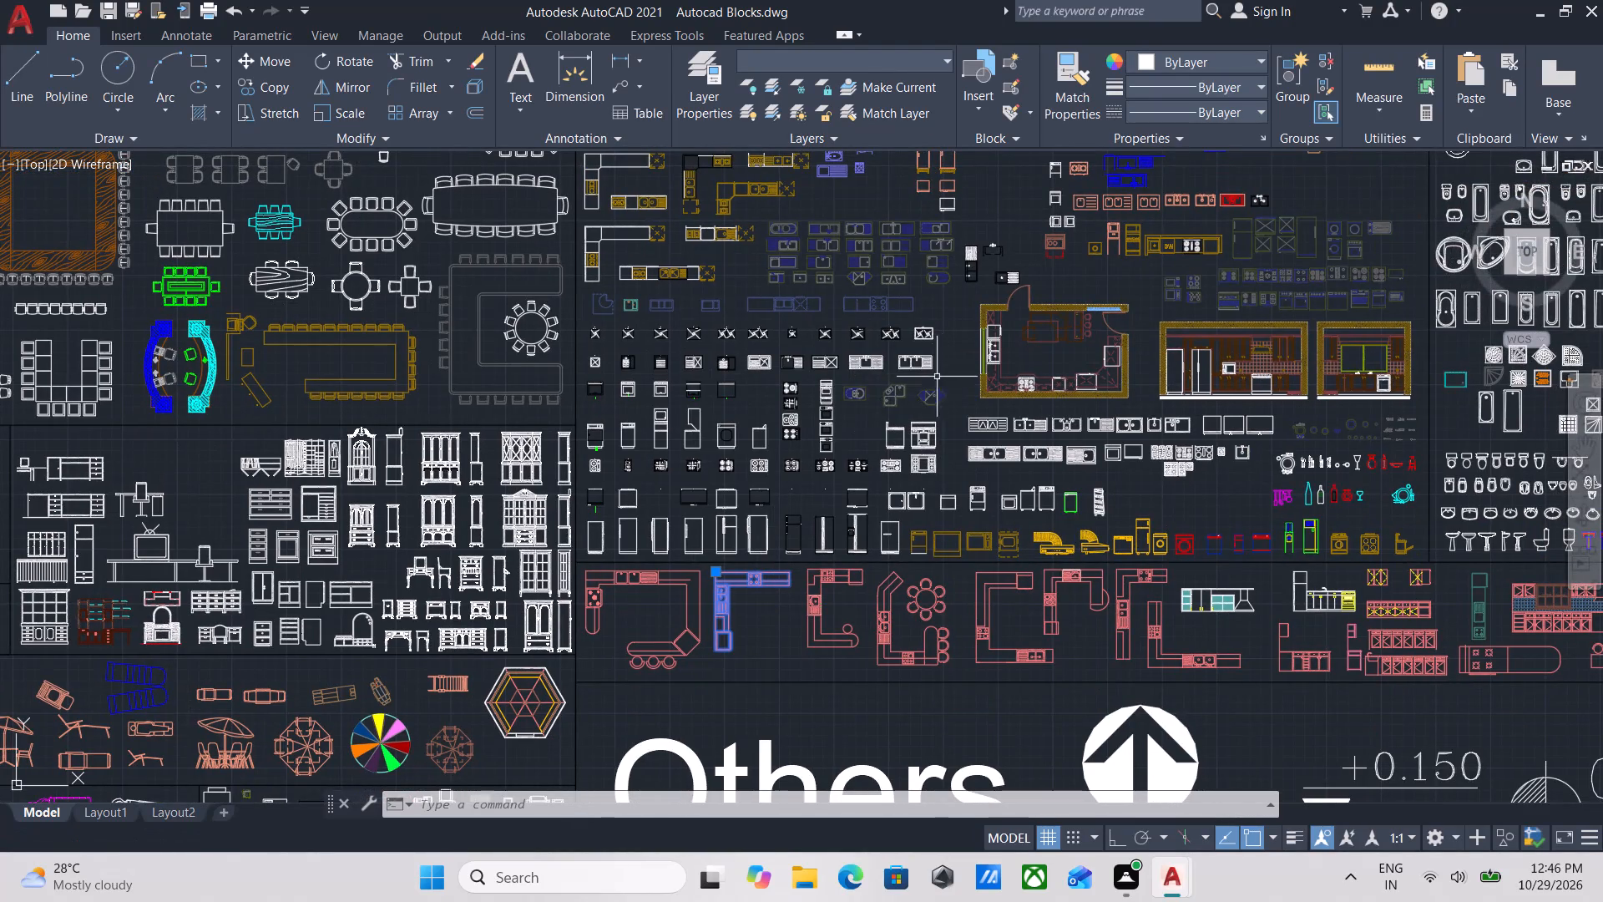
{"action": "middle_click_drag", "start_coordinate": [759, 483], "coordinate": [893, 217]}
{"action": "middle_click_drag", "start_coordinate": [892, 414], "coordinate": [1005, 271]}
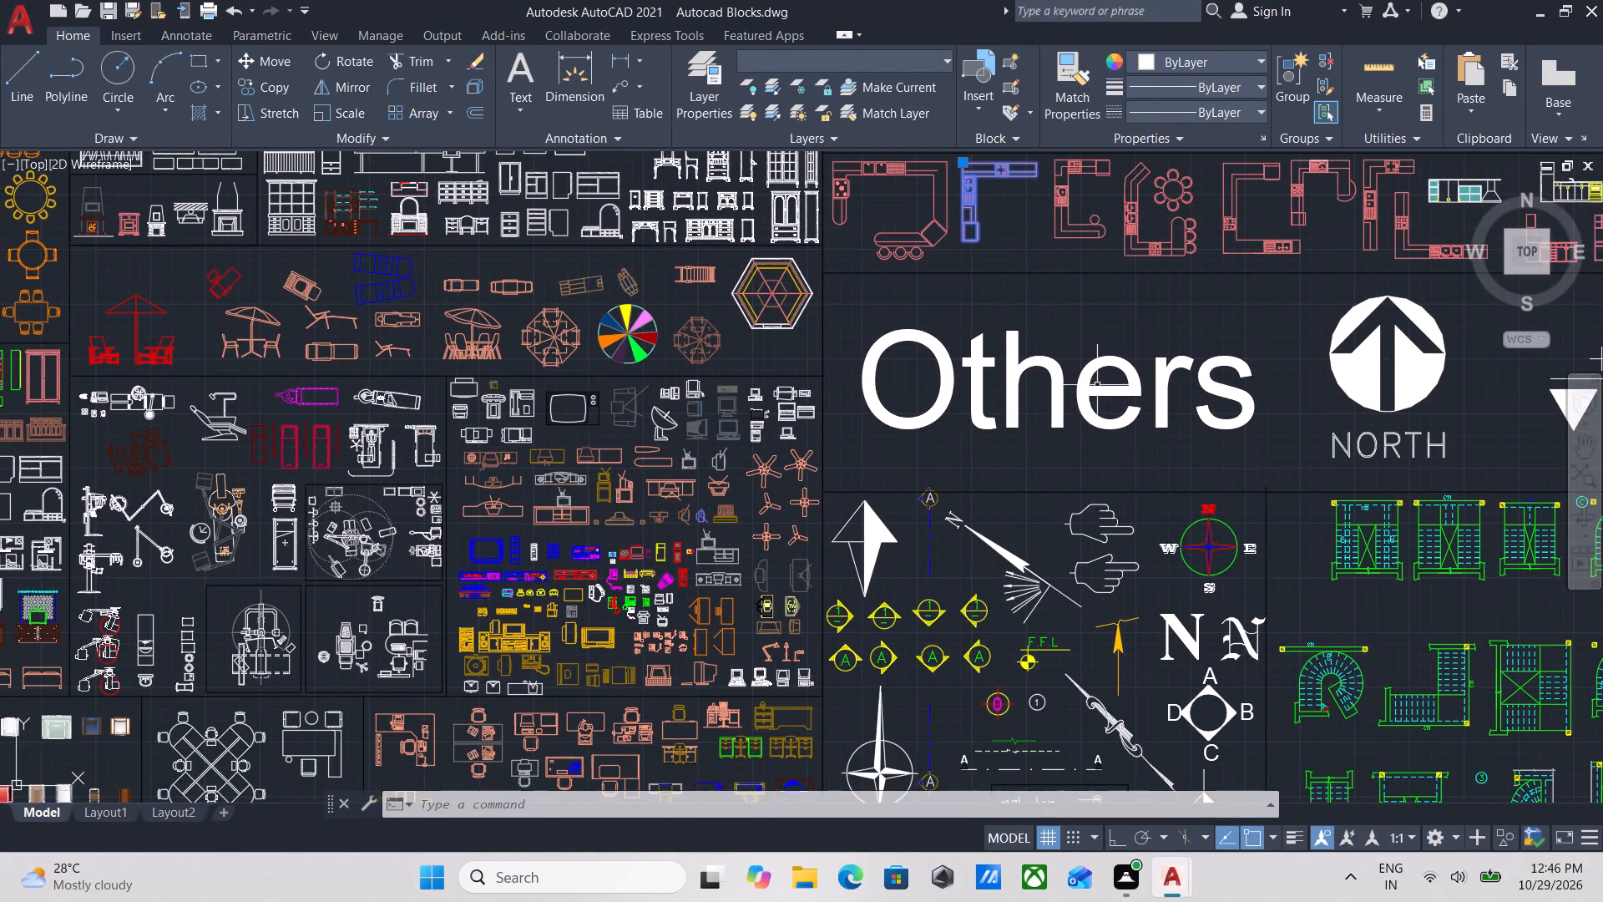
{"action": "scroll", "coordinate": [1111, 383], "scroll_direction": "down", "scroll_amount": 2}
{"action": "middle_click_drag", "start_coordinate": [1111, 382], "coordinate": [717, 412]}
{"action": "middle_click_drag", "start_coordinate": [678, 375], "coordinate": [832, 467]}
{"action": "scroll", "coordinate": [832, 453], "scroll_direction": "up", "scroll_amount": 3}
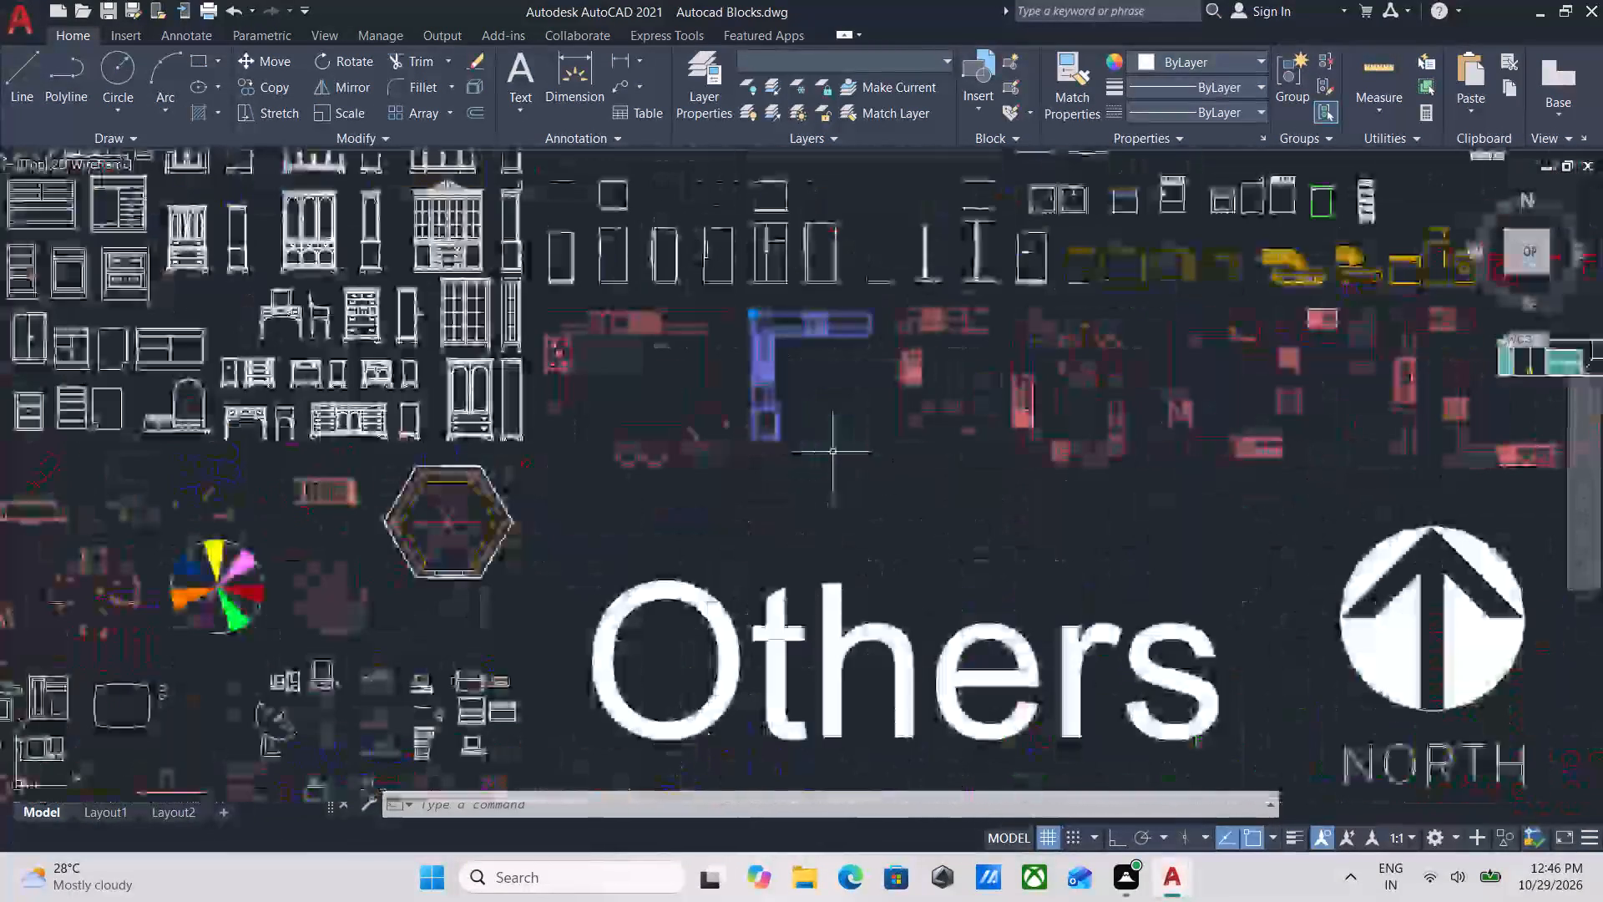
{"action": "middle_click_drag", "start_coordinate": [803, 428], "coordinate": [746, 496]}
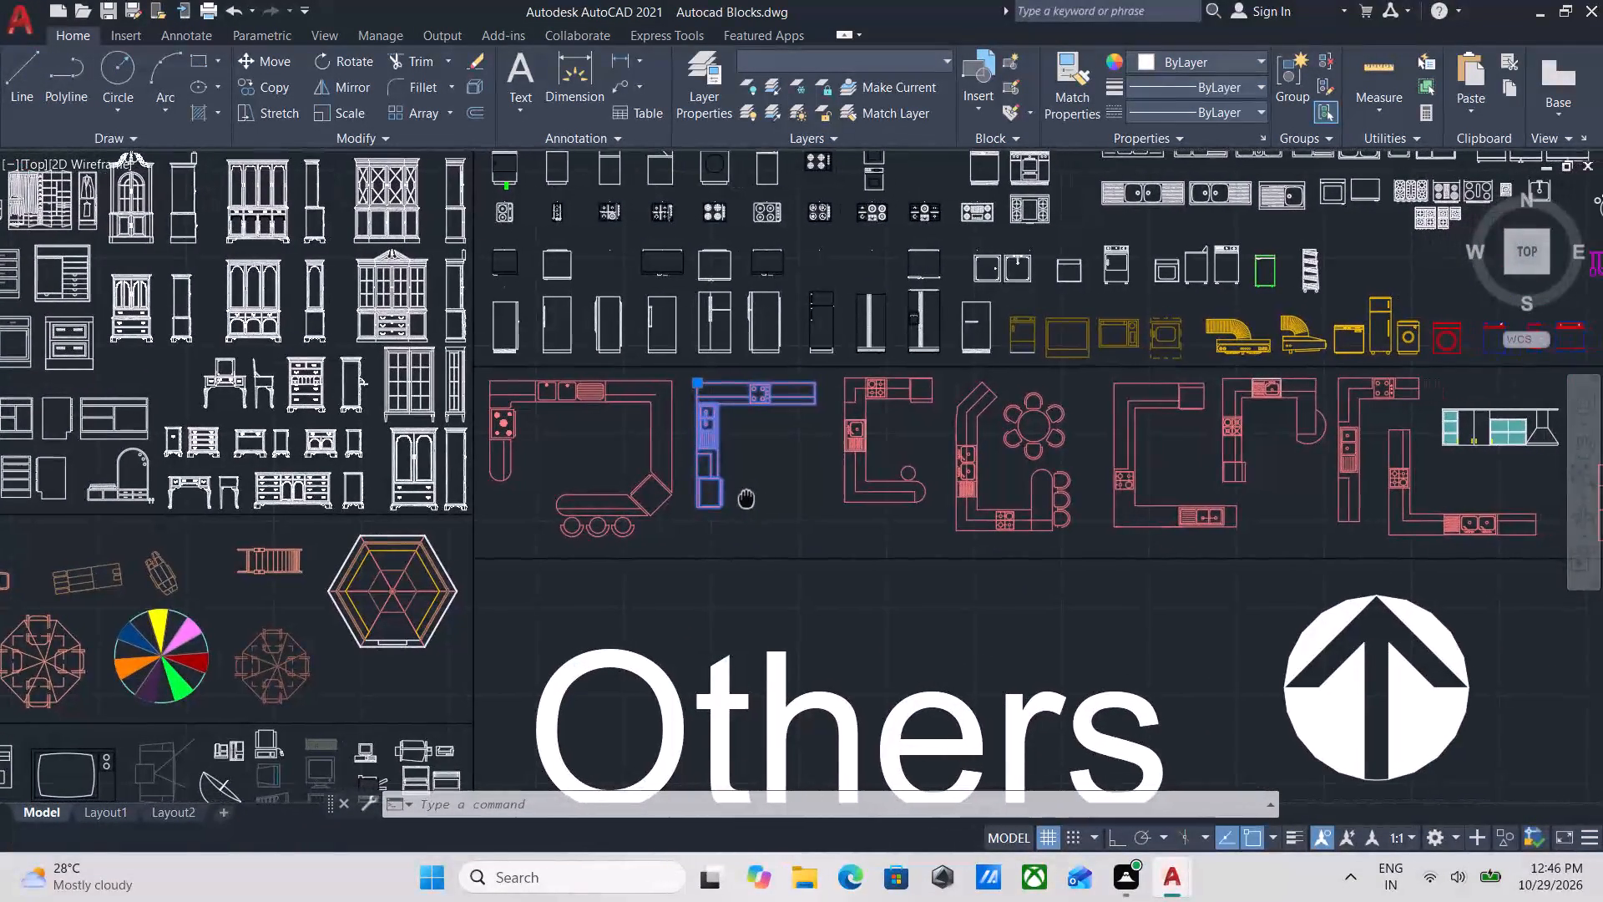
{"action": "middle_click_drag", "start_coordinate": [746, 496], "coordinate": [829, 472]}
{"action": "scroll", "coordinate": [831, 471], "scroll_direction": "down", "scroll_amount": 3}
{"action": "middle_click_drag", "start_coordinate": [832, 471], "coordinate": [957, 474]}
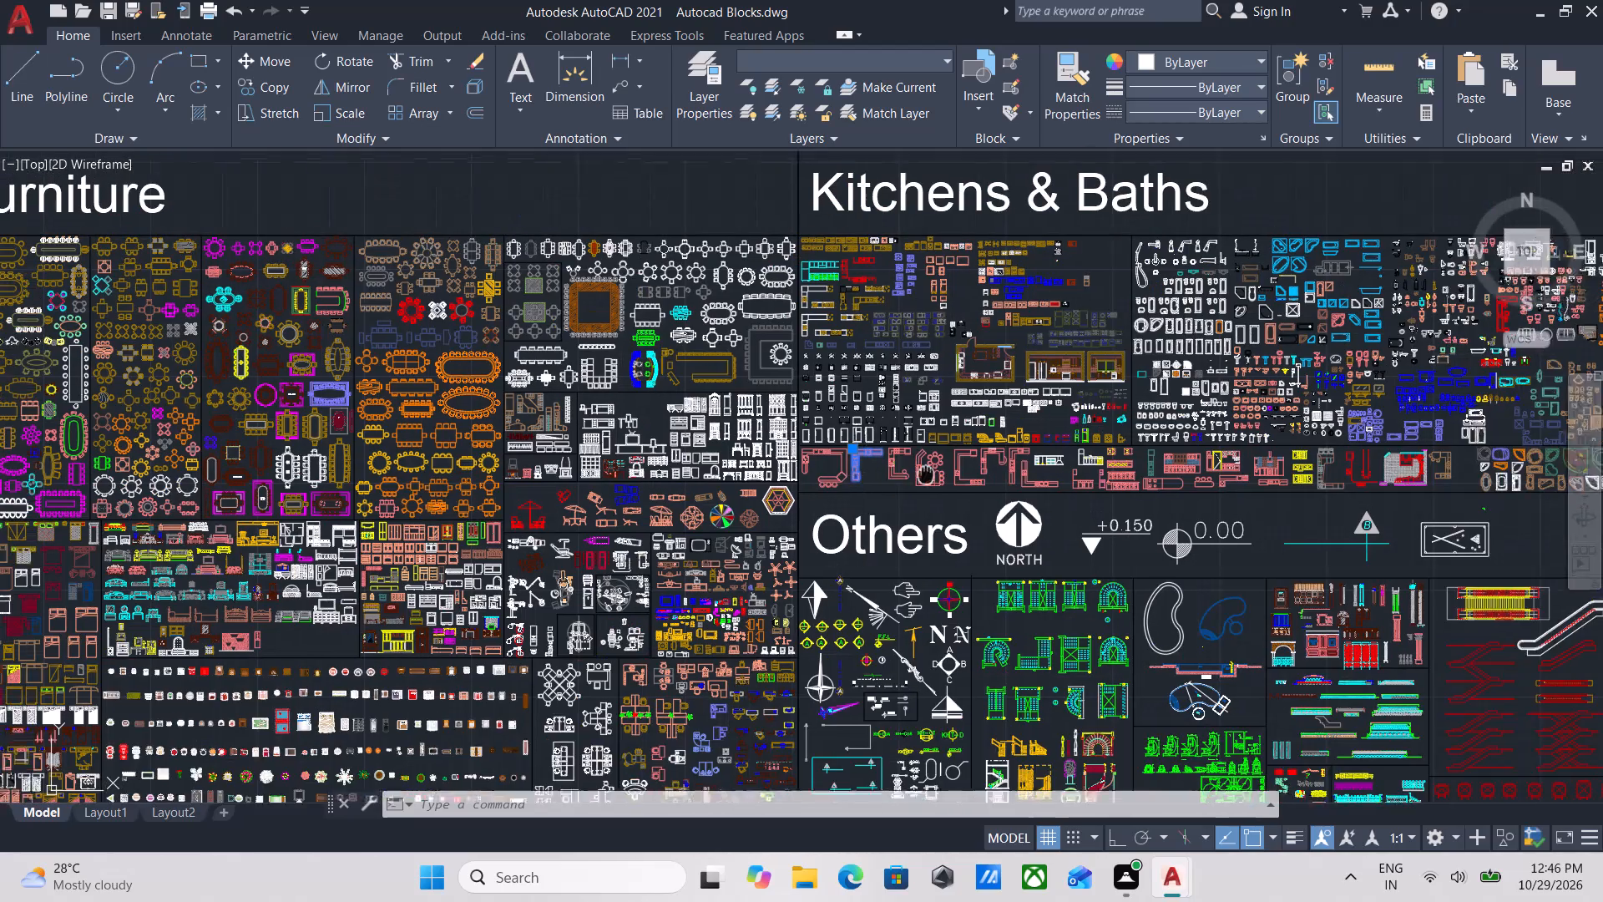
{"action": "middle_click_drag", "start_coordinate": [957, 474], "coordinate": [1015, 479]}
{"action": "scroll", "coordinate": [1011, 481], "scroll_direction": "up", "scroll_amount": 2}
{"action": "scroll", "coordinate": [1029, 470], "scroll_direction": "down", "scroll_amount": 1}
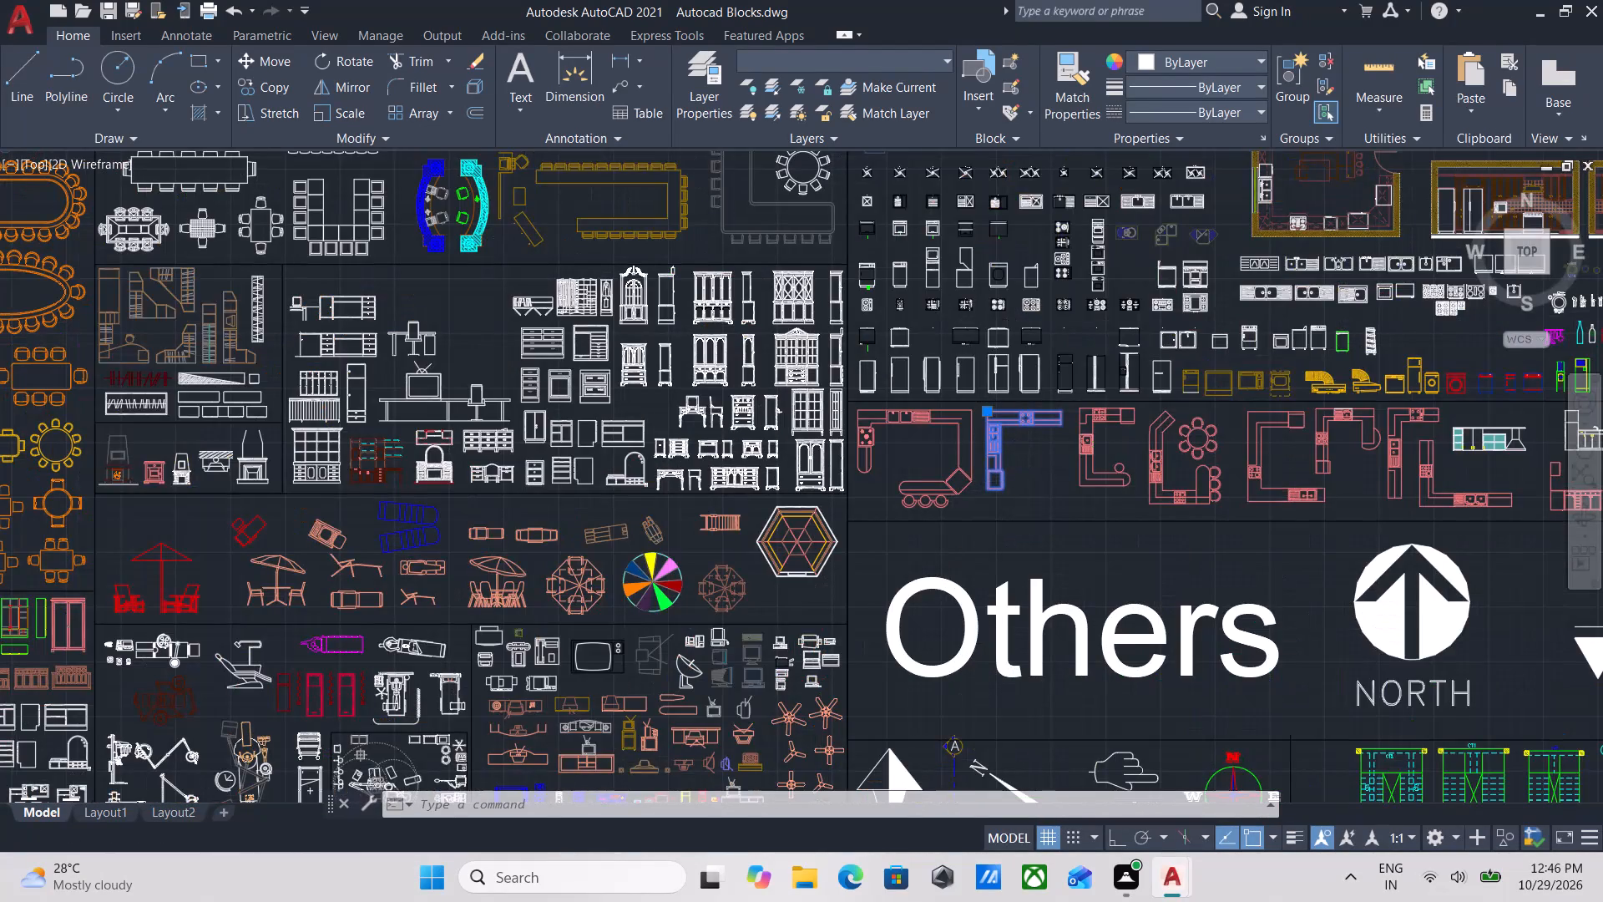
{"action": "scroll", "coordinate": [1030, 472], "scroll_direction": "down", "scroll_amount": 1}
{"action": "middle_click_drag", "start_coordinate": [1037, 481], "coordinate": [801, 424]}
{"action": "scroll", "coordinate": [1037, 481], "scroll_direction": "down", "scroll_amount": 1}
{"action": "scroll", "coordinate": [1103, 428], "scroll_direction": "up", "scroll_amount": 2}
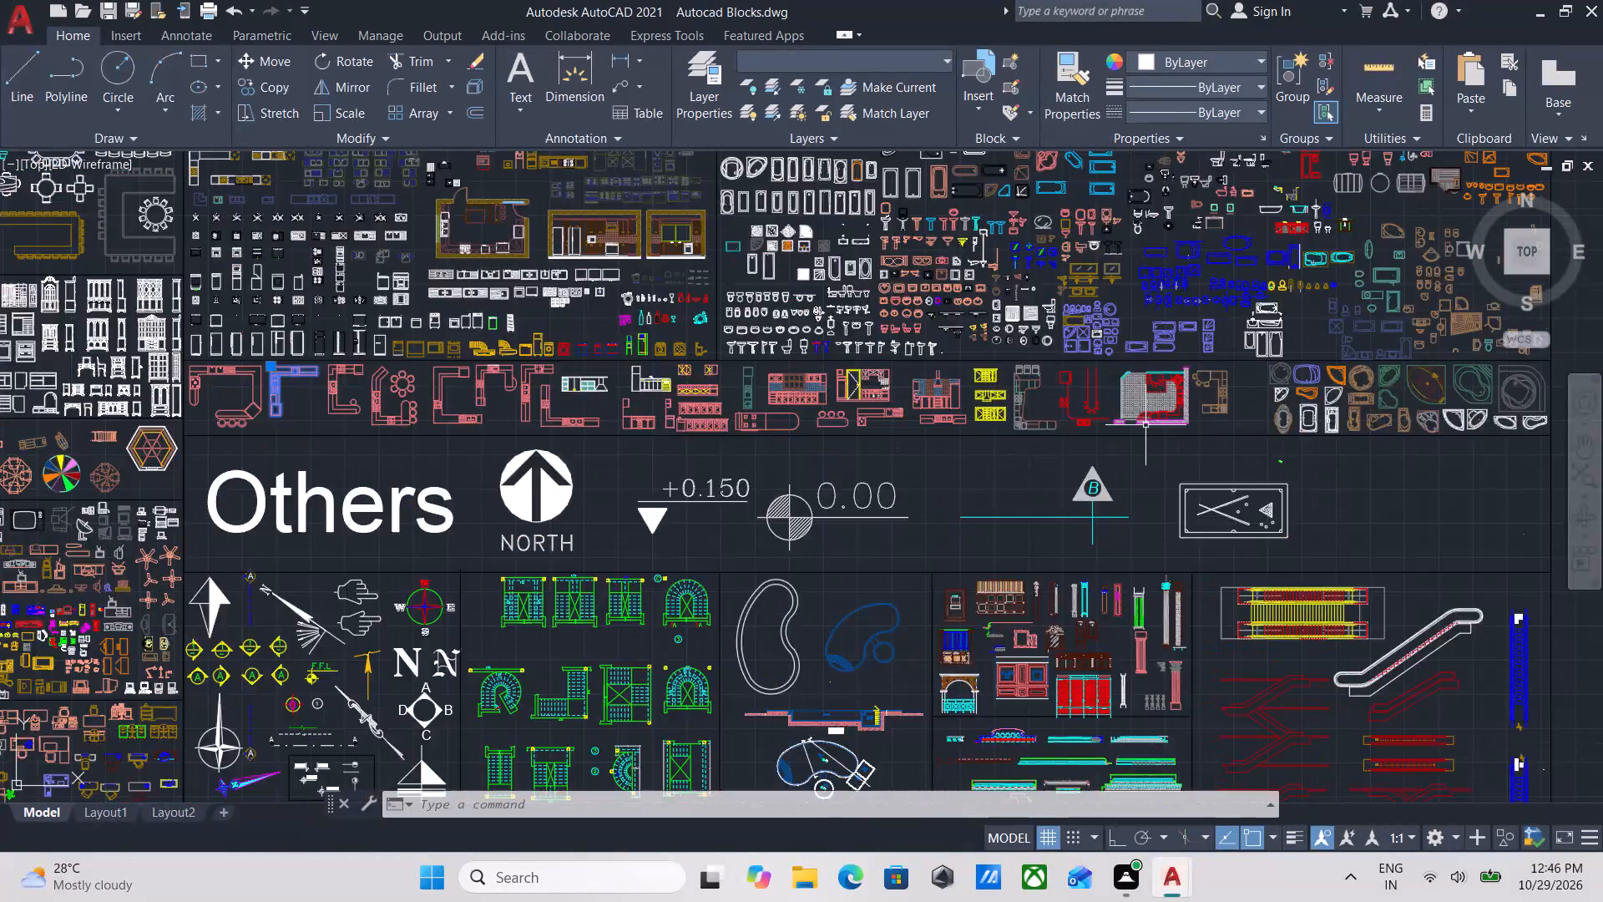
{"action": "scroll", "coordinate": [1147, 425], "scroll_direction": "up", "scroll_amount": 1}
{"action": "scroll", "coordinate": [737, 433], "scroll_direction": "down", "scroll_amount": 2}
Look through the dining table and chair blocks in the Furniture section of the block library for a suitable dining set.
{"action": "middle_click_drag", "start_coordinate": [746, 436], "coordinate": [1415, 385]}
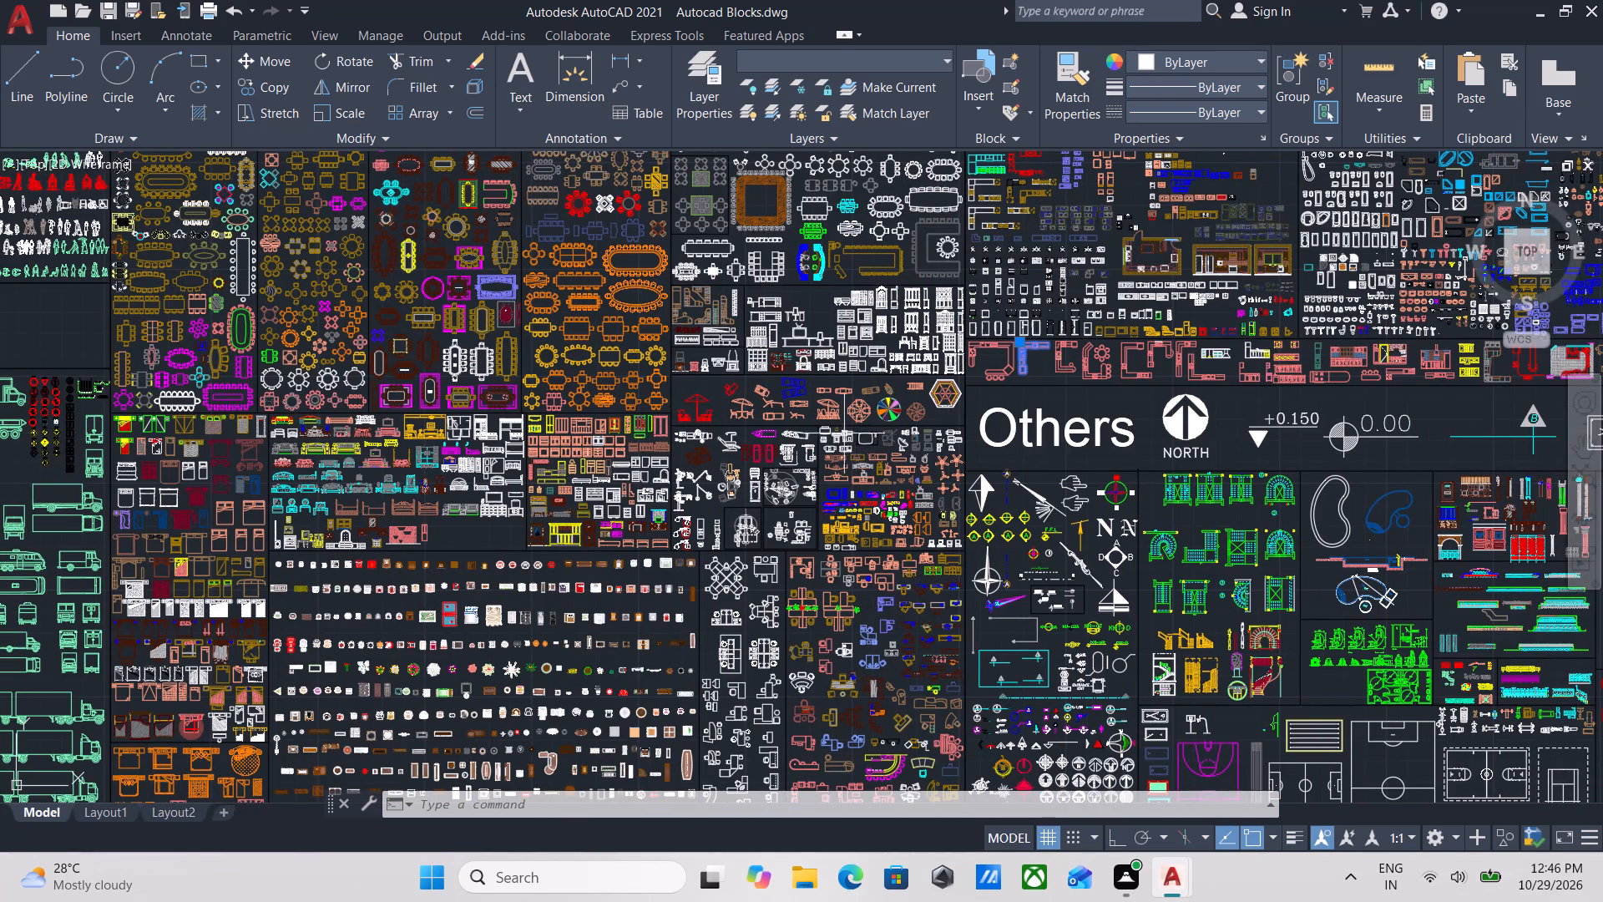
{"action": "middle_click_drag", "start_coordinate": [822, 336], "coordinate": [1223, 633]}
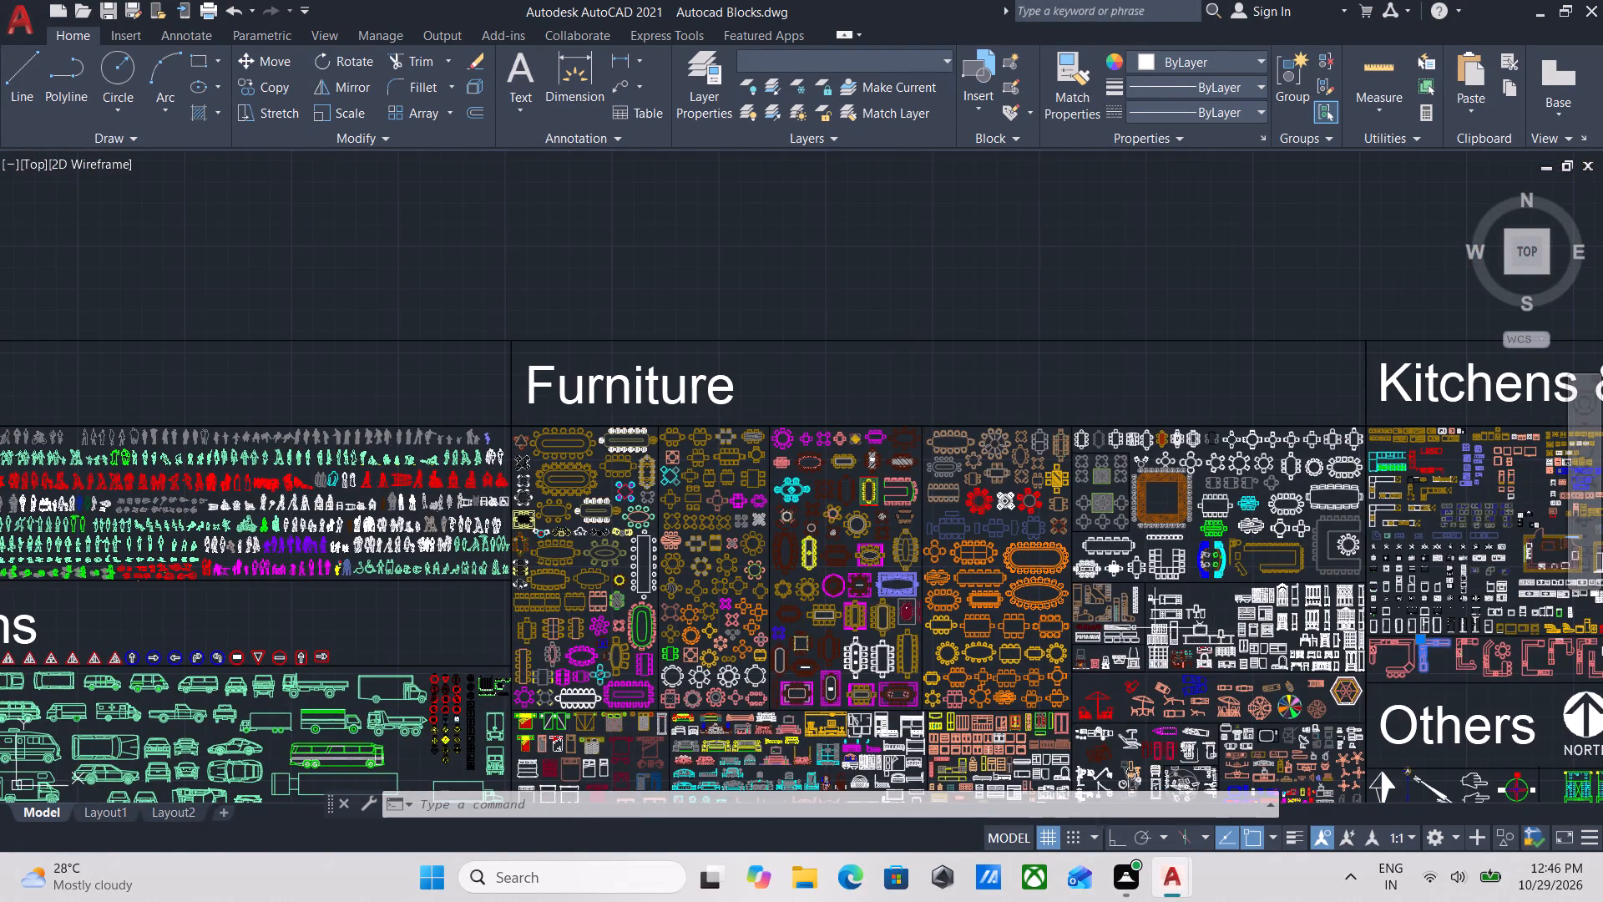
{"action": "middle_click_drag", "start_coordinate": [751, 629], "coordinate": [868, 448]}
{"action": "scroll", "coordinate": [872, 396], "scroll_direction": "up", "scroll_amount": 2}
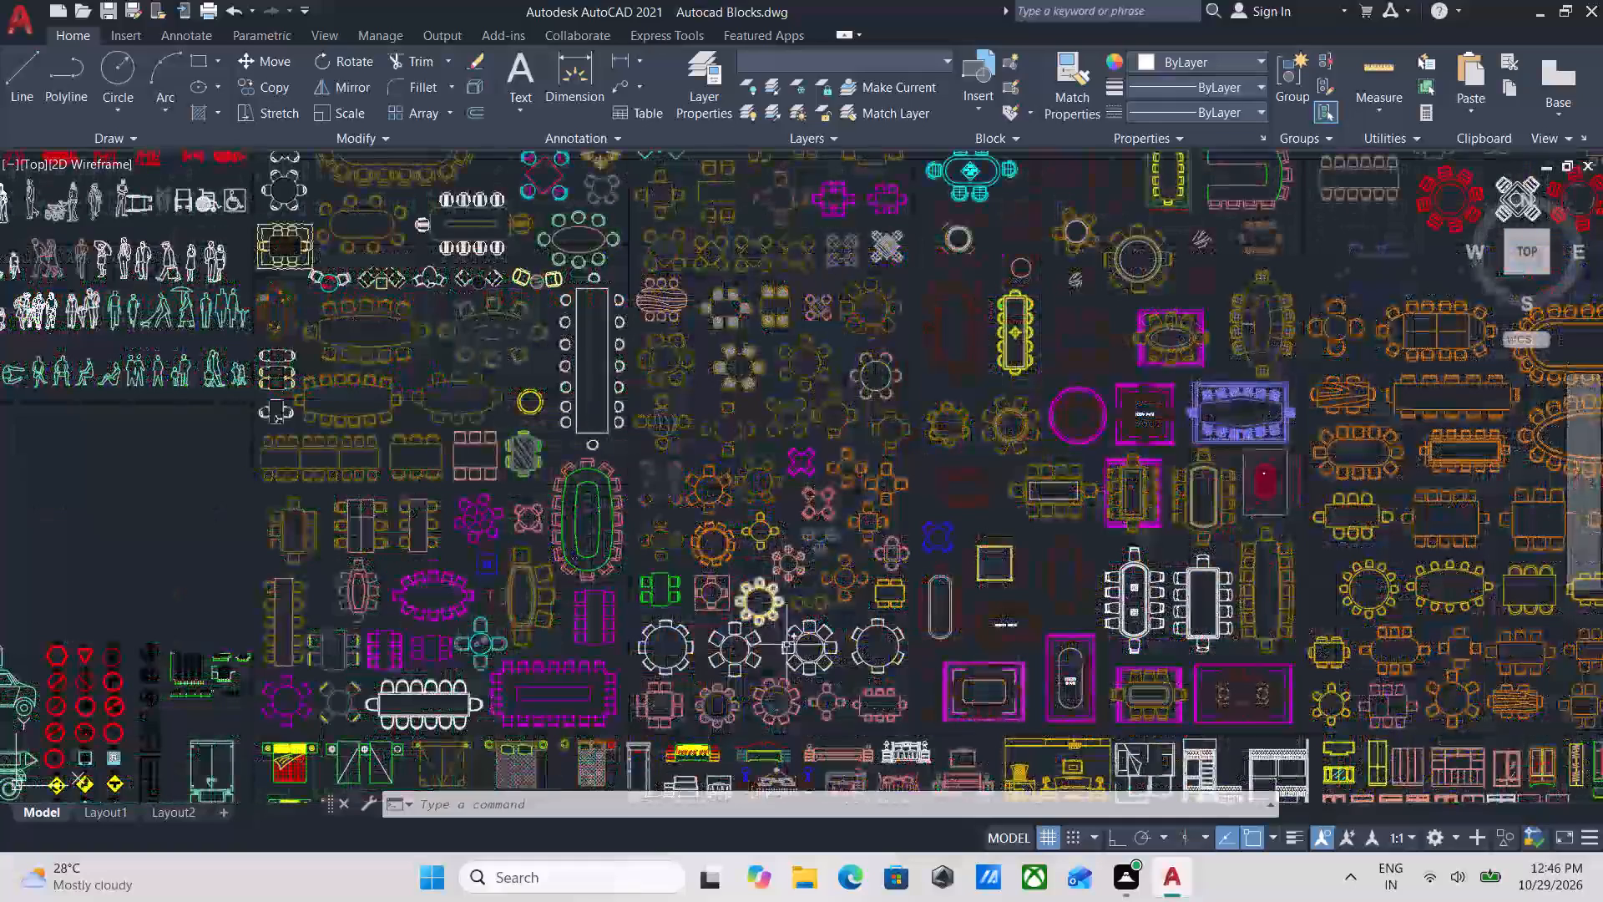
{"action": "scroll", "coordinate": [799, 666], "scroll_direction": "up", "scroll_amount": 2}
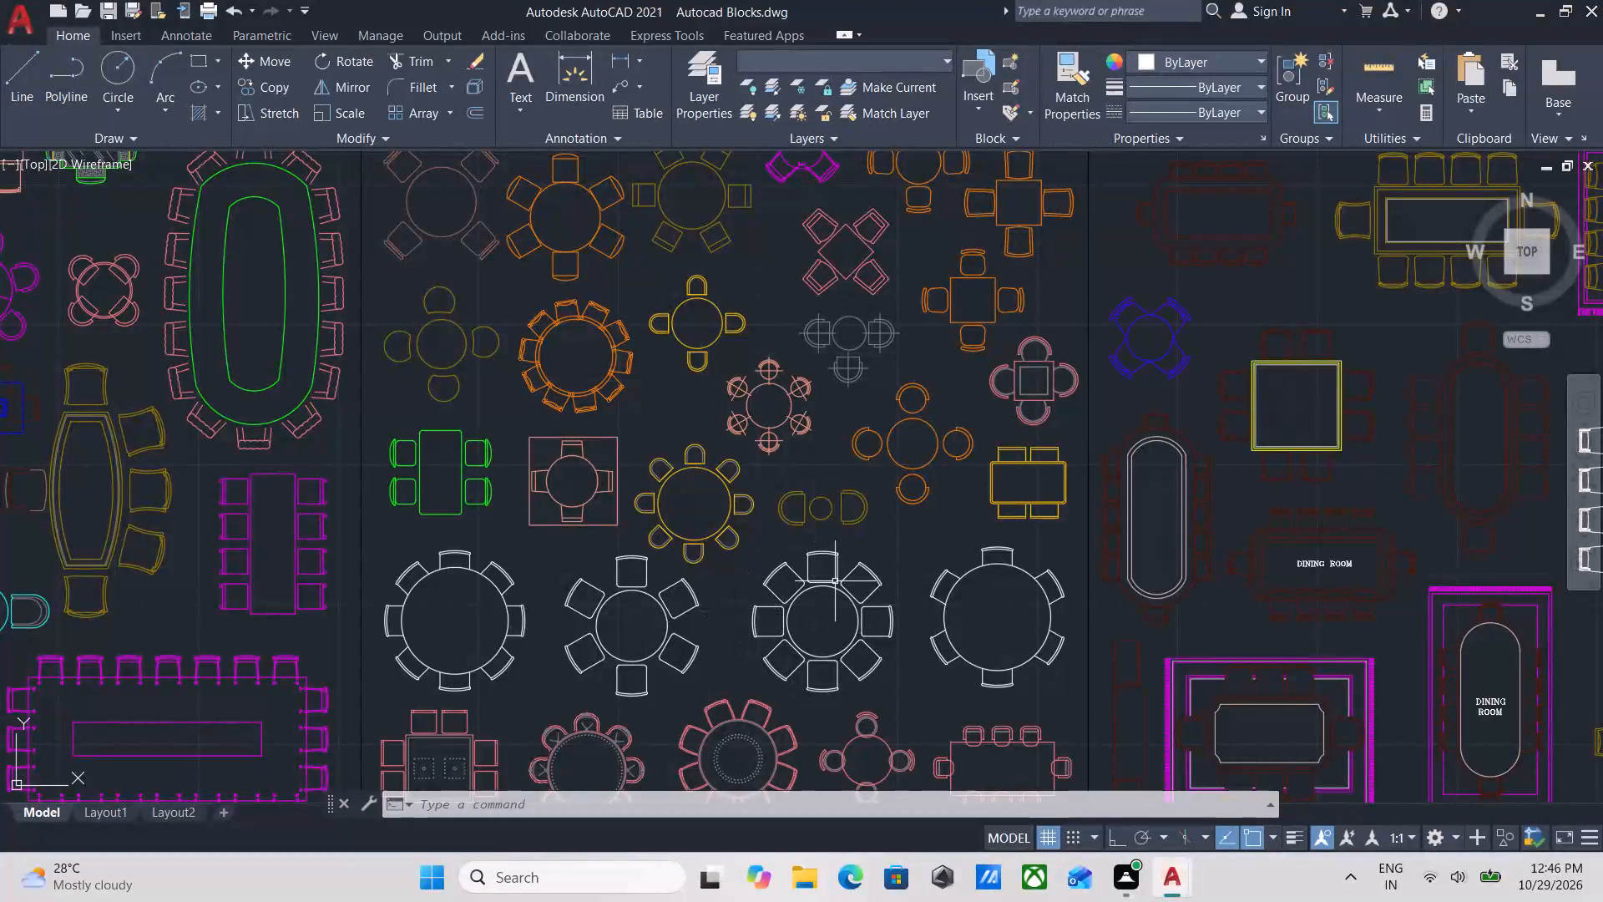
{"action": "middle_click_drag", "start_coordinate": [913, 535], "coordinate": [1164, 448]}
{"action": "scroll", "coordinate": [1058, 463], "scroll_direction": "down", "scroll_amount": 1}
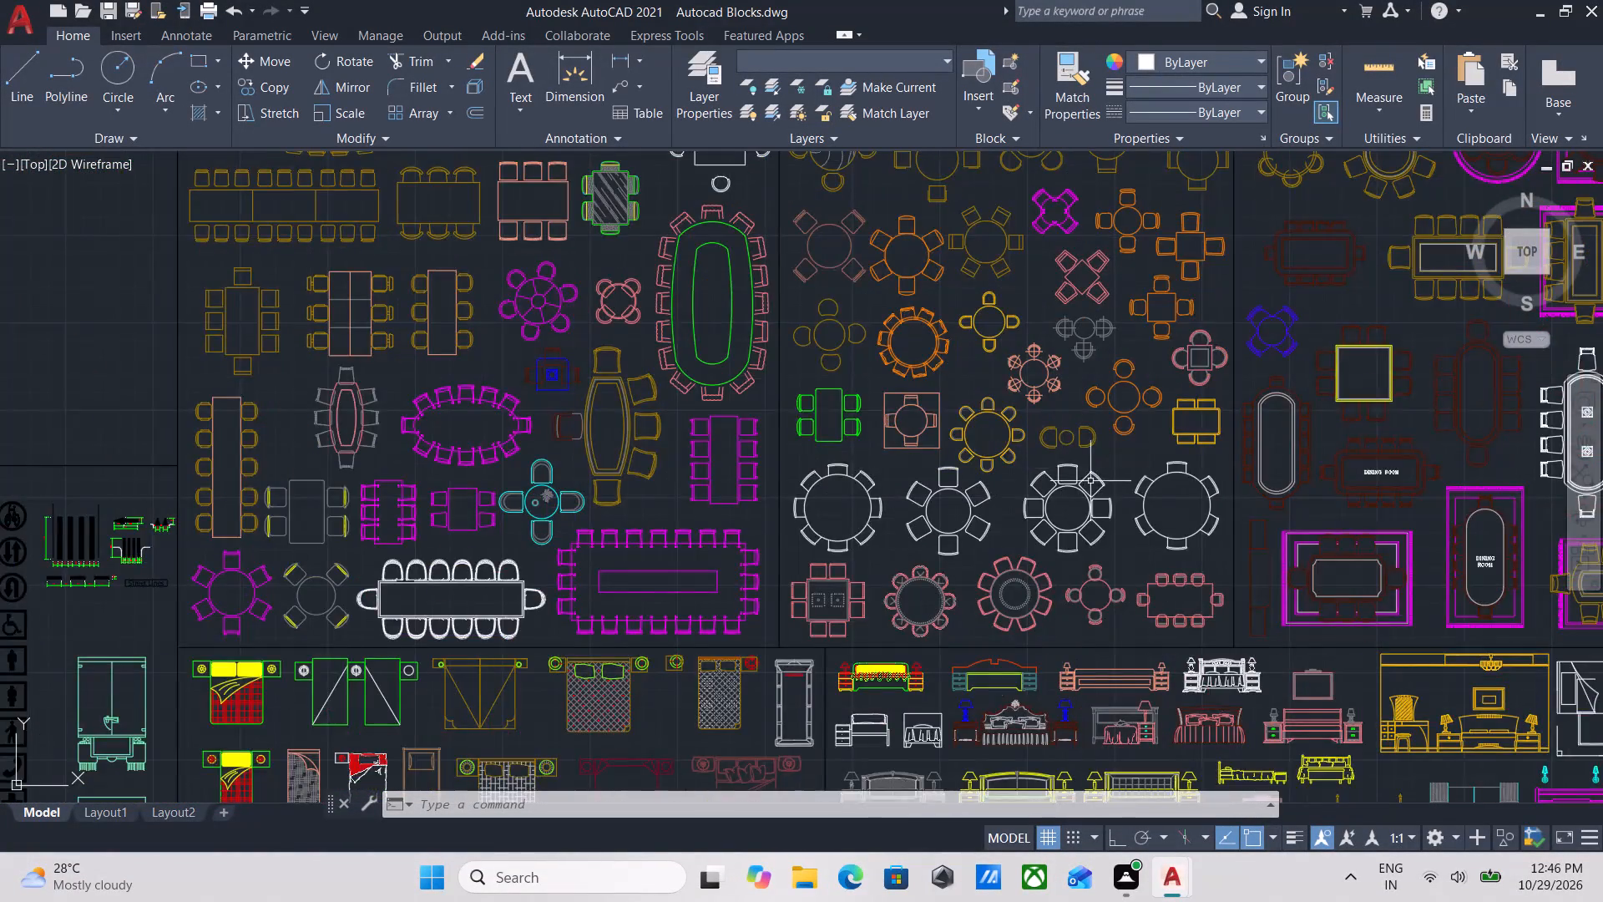
{"action": "scroll", "coordinate": [1097, 478], "scroll_direction": "down", "scroll_amount": 1}
{"action": "middle_click_drag", "start_coordinate": [1080, 477], "coordinate": [985, 622]}
{"action": "middle_click_drag", "start_coordinate": [1034, 423], "coordinate": [969, 798]}
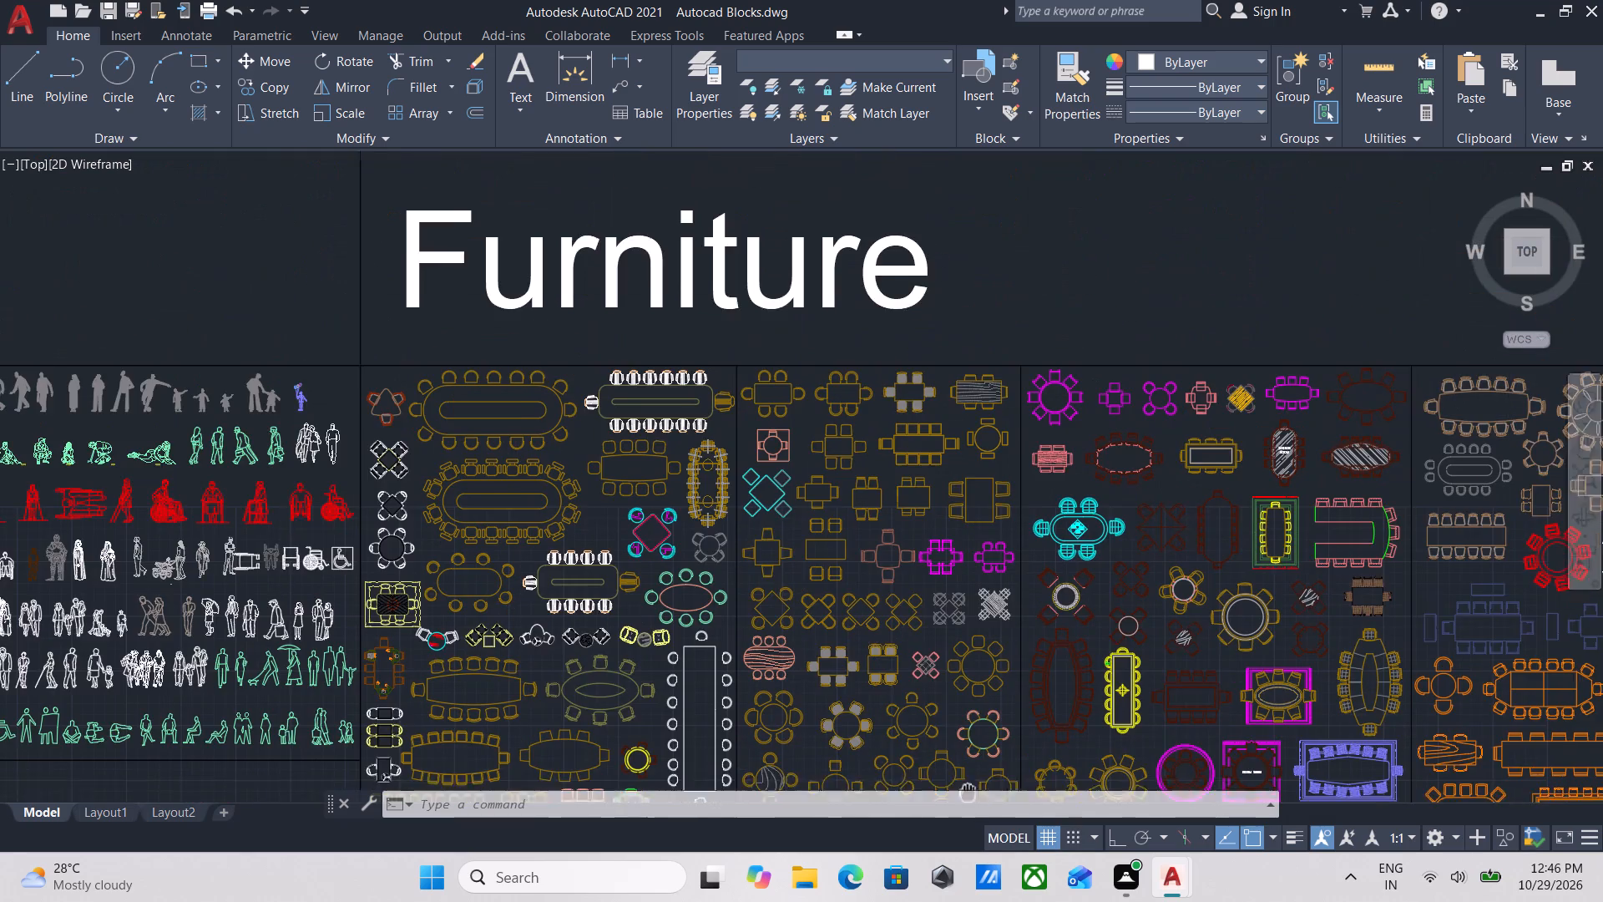
{"action": "middle_click_drag", "start_coordinate": [969, 798], "coordinate": [1117, 301]}
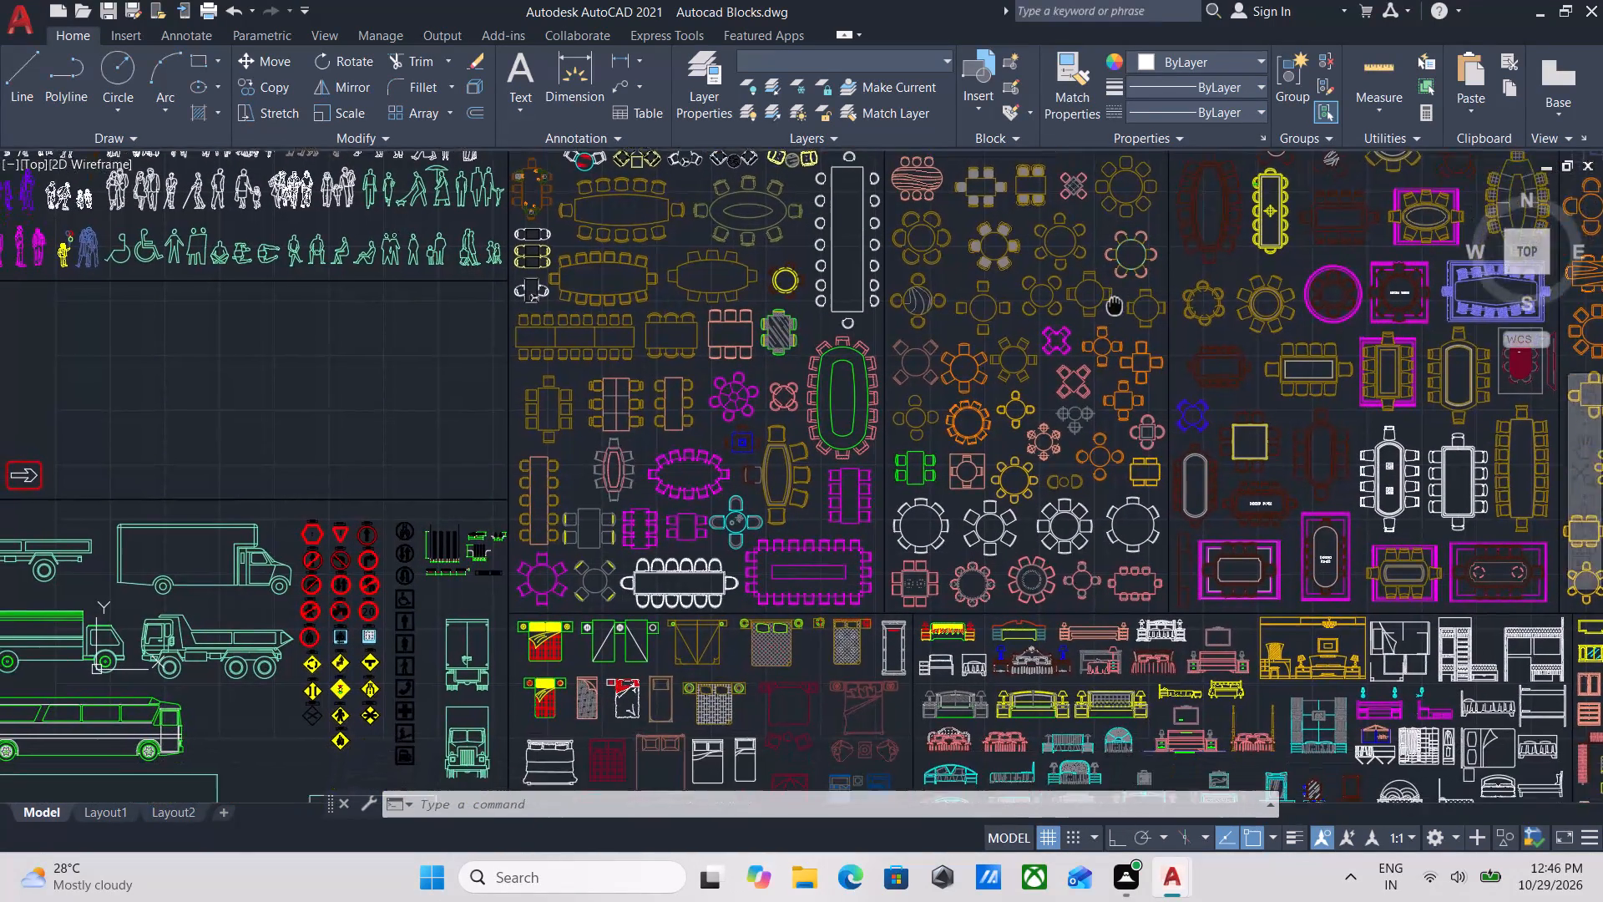
{"action": "middle_click_drag", "start_coordinate": [1117, 301], "coordinate": [1124, 281]}
{"action": "middle_click_drag", "start_coordinate": [1070, 512], "coordinate": [890, 490]}
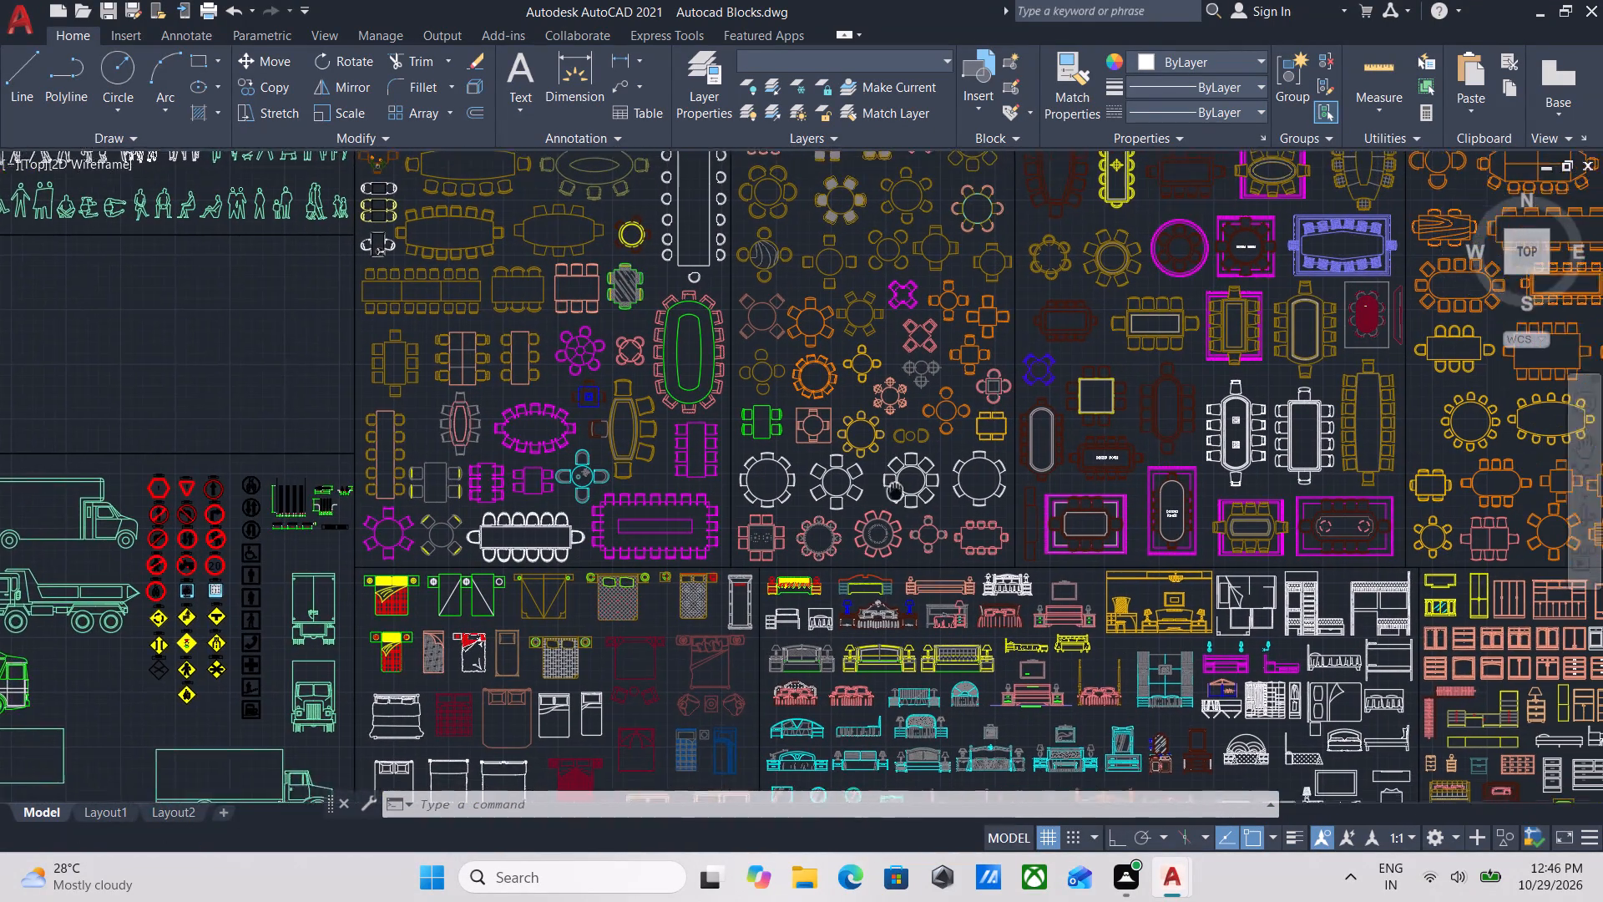
{"action": "middle_click_drag", "start_coordinate": [890, 490], "coordinate": [773, 406]}
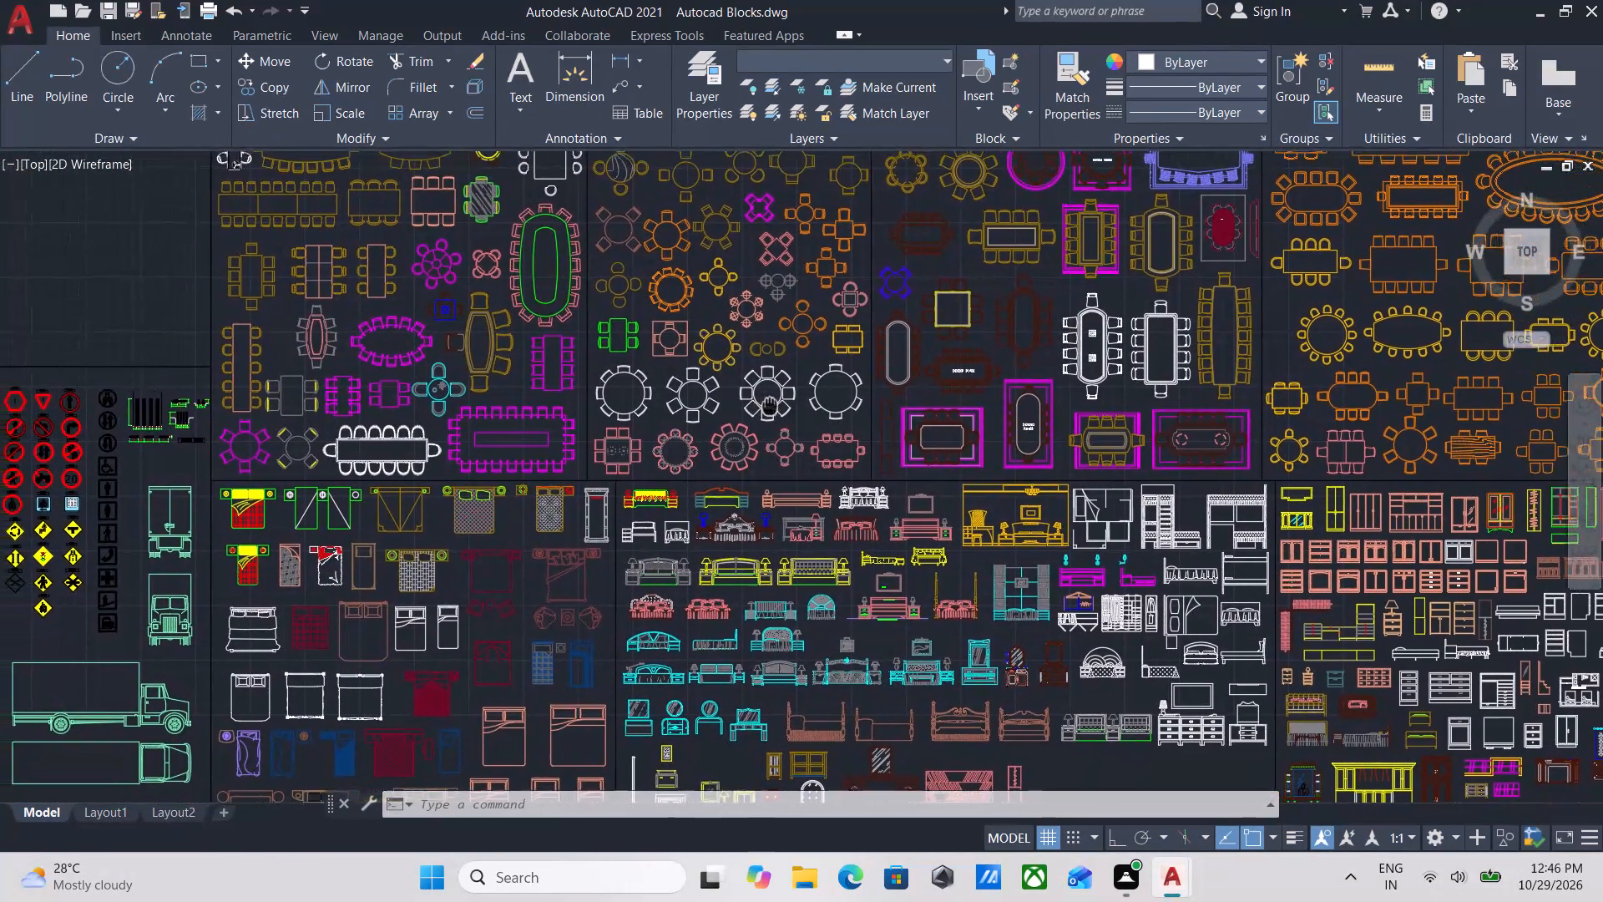
{"action": "middle_click_drag", "start_coordinate": [773, 406], "coordinate": [916, 449]}
{"action": "scroll", "coordinate": [916, 449], "scroll_direction": "down", "scroll_amount": 2}
{"action": "middle_click_drag", "start_coordinate": [916, 449], "coordinate": [916, 450]}
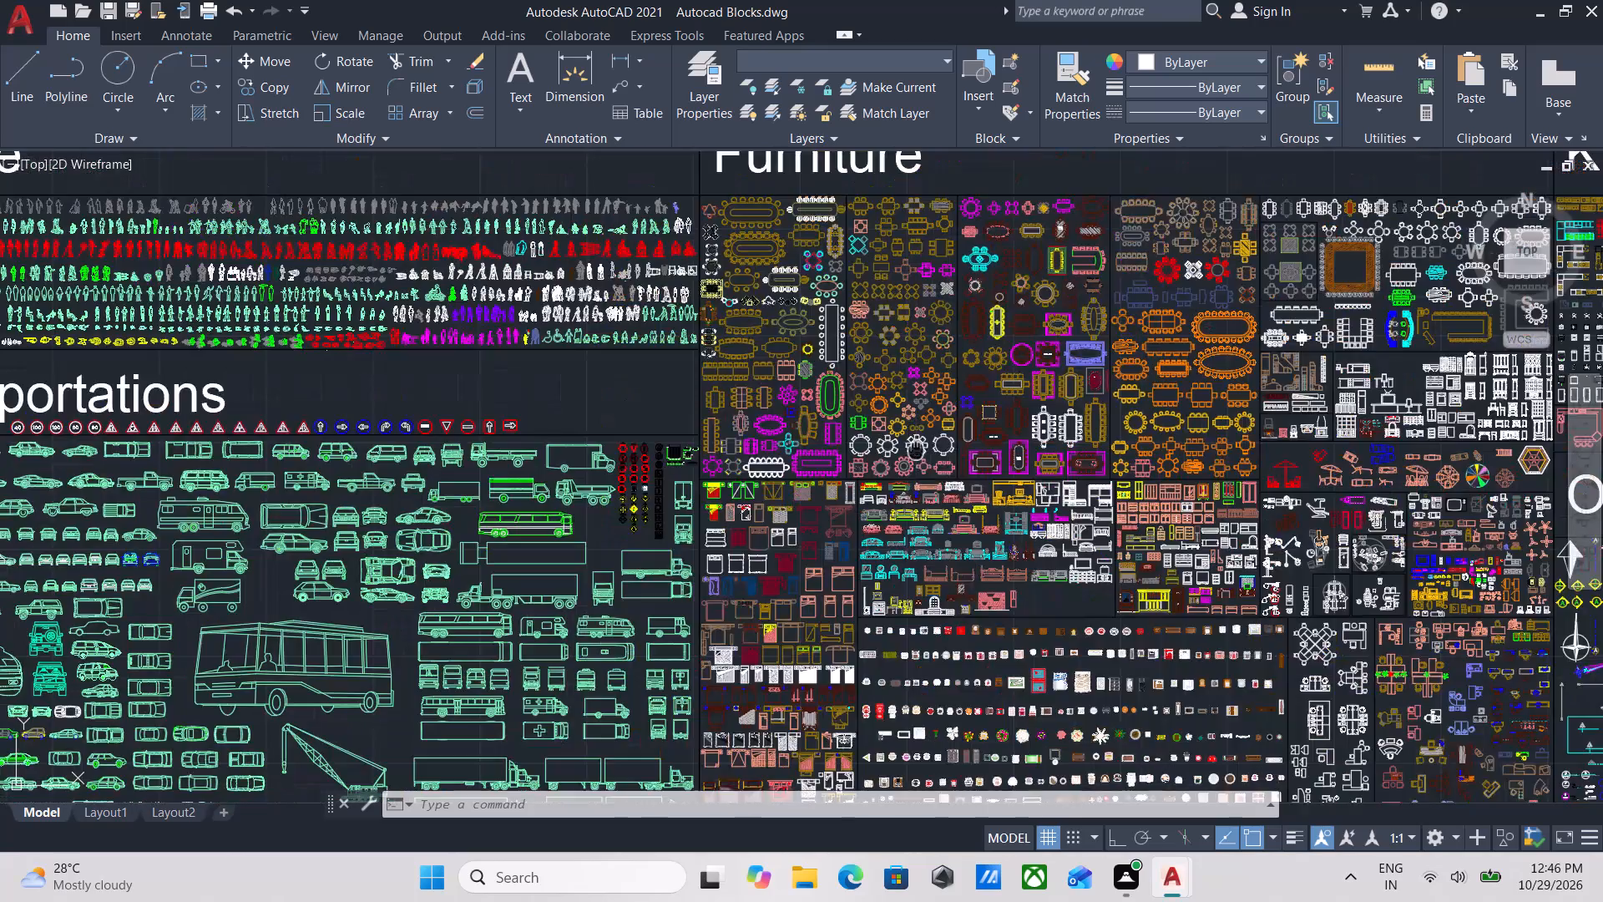
{"action": "middle_click_drag", "start_coordinate": [916, 450], "coordinate": [887, 597]}
{"action": "middle_click_drag", "start_coordinate": [1537, 540], "coordinate": [1287, 597]}
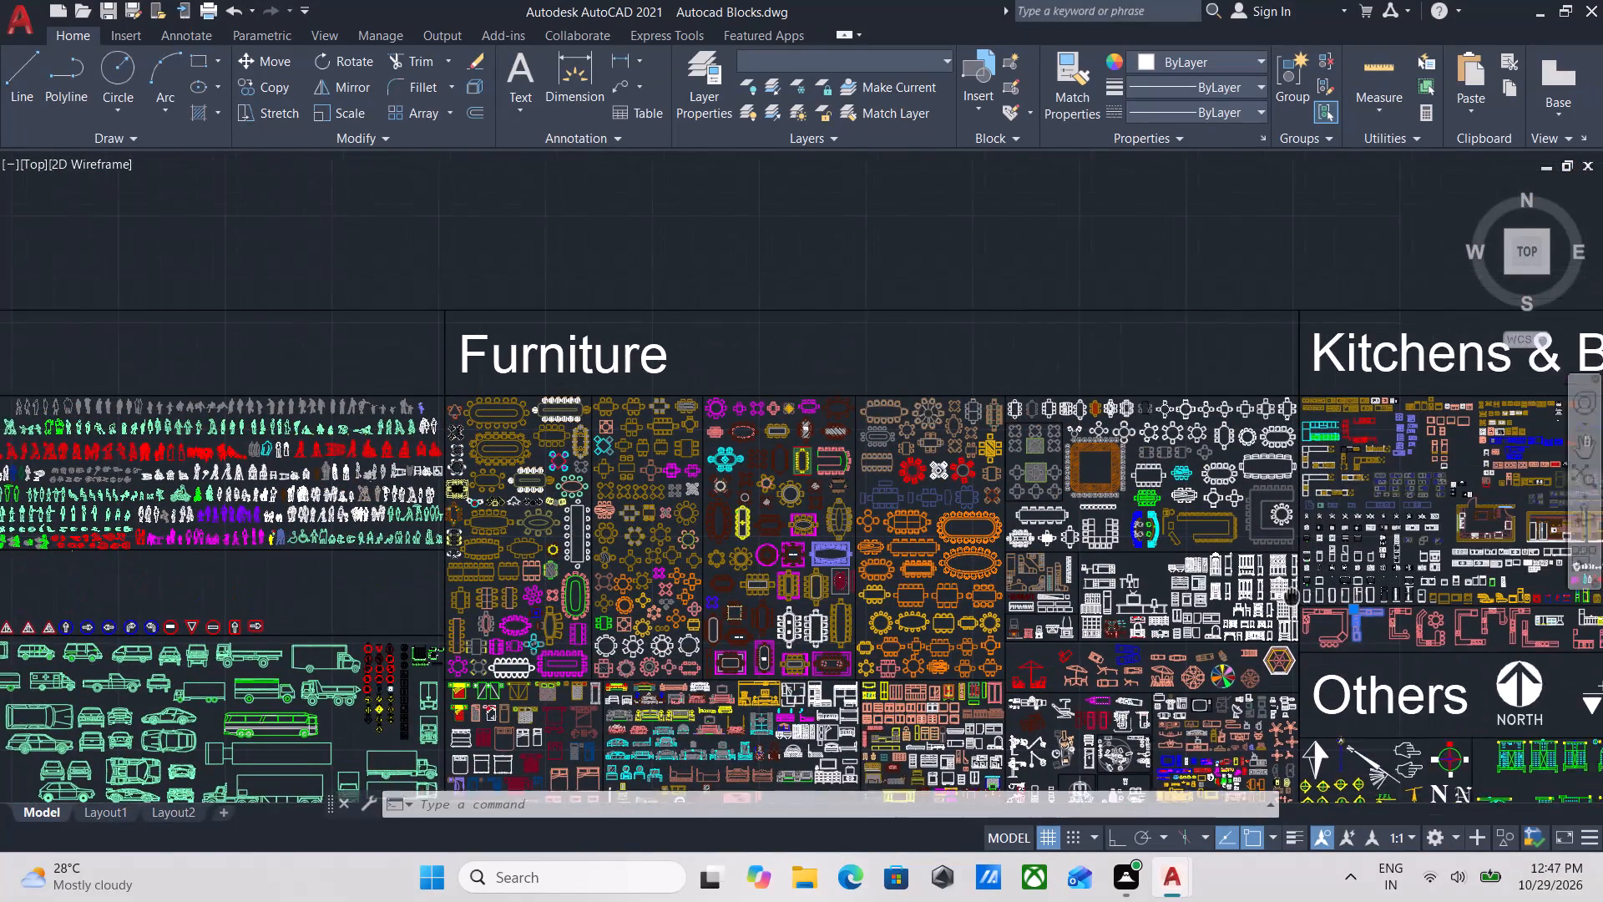
{"action": "middle_click_drag", "start_coordinate": [1287, 597], "coordinate": [1287, 597]}
{"action": "scroll", "coordinate": [1226, 454], "scroll_direction": "up", "scroll_amount": 4}
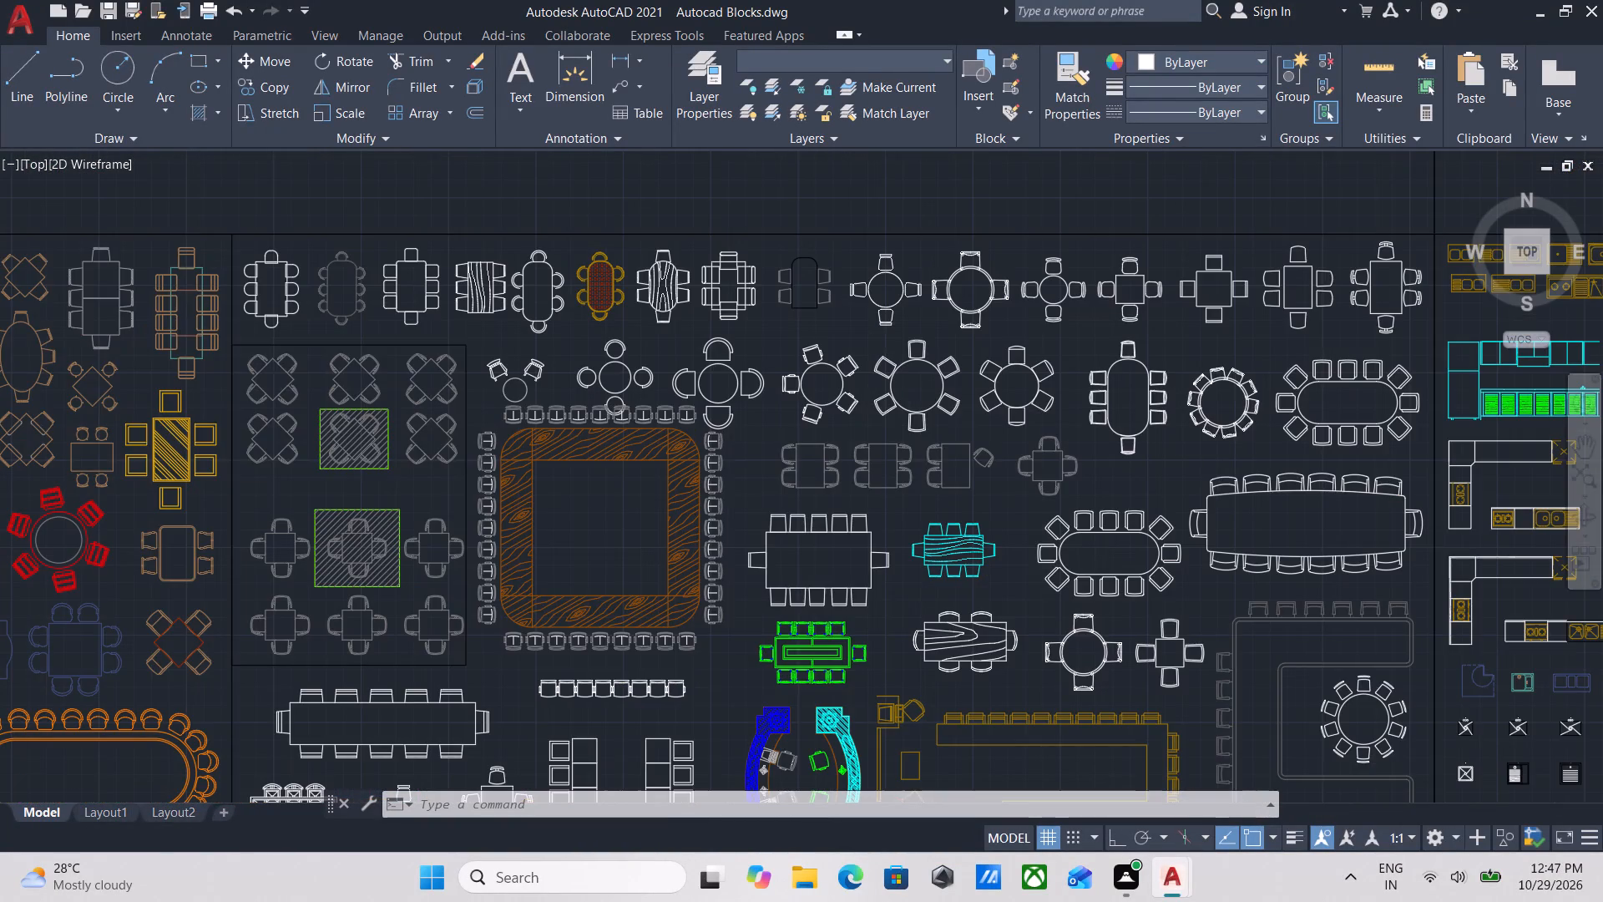
{"action": "scroll", "coordinate": [987, 410], "scroll_direction": "down", "scroll_amount": 1}
{"action": "middle_click_drag", "start_coordinate": [1012, 427], "coordinate": [1110, 501]}
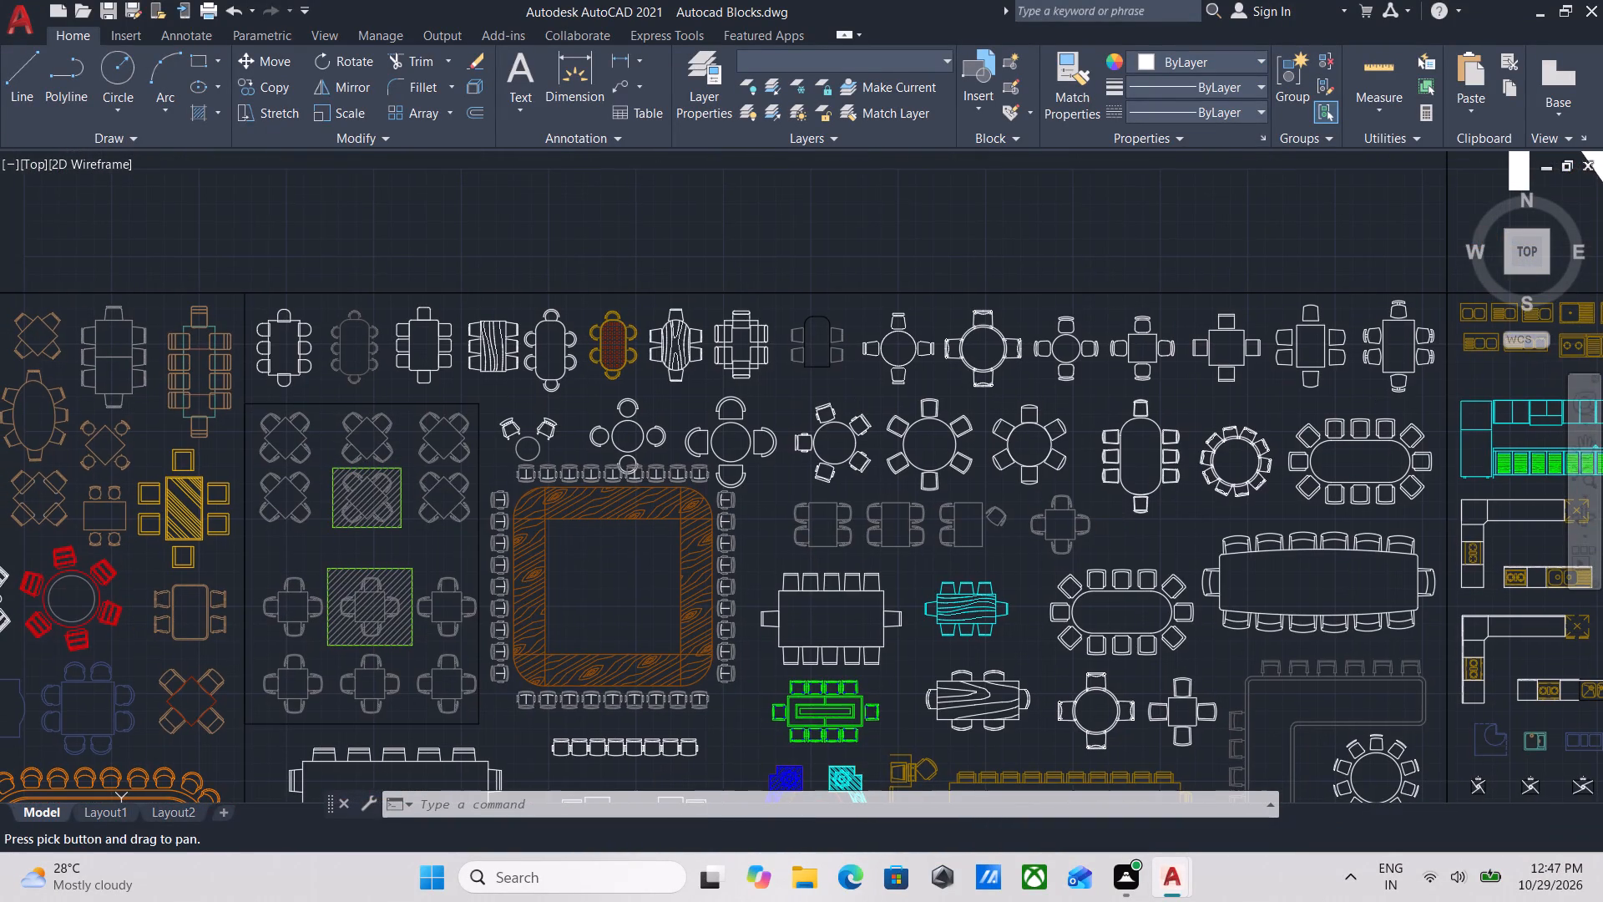
Add the white round six-chair dining table beside the oval table to the selected kitchen counter and copy both to the clipboard.
{"action": "scroll", "coordinate": [1045, 481], "scroll_direction": "up", "scroll_amount": 2}
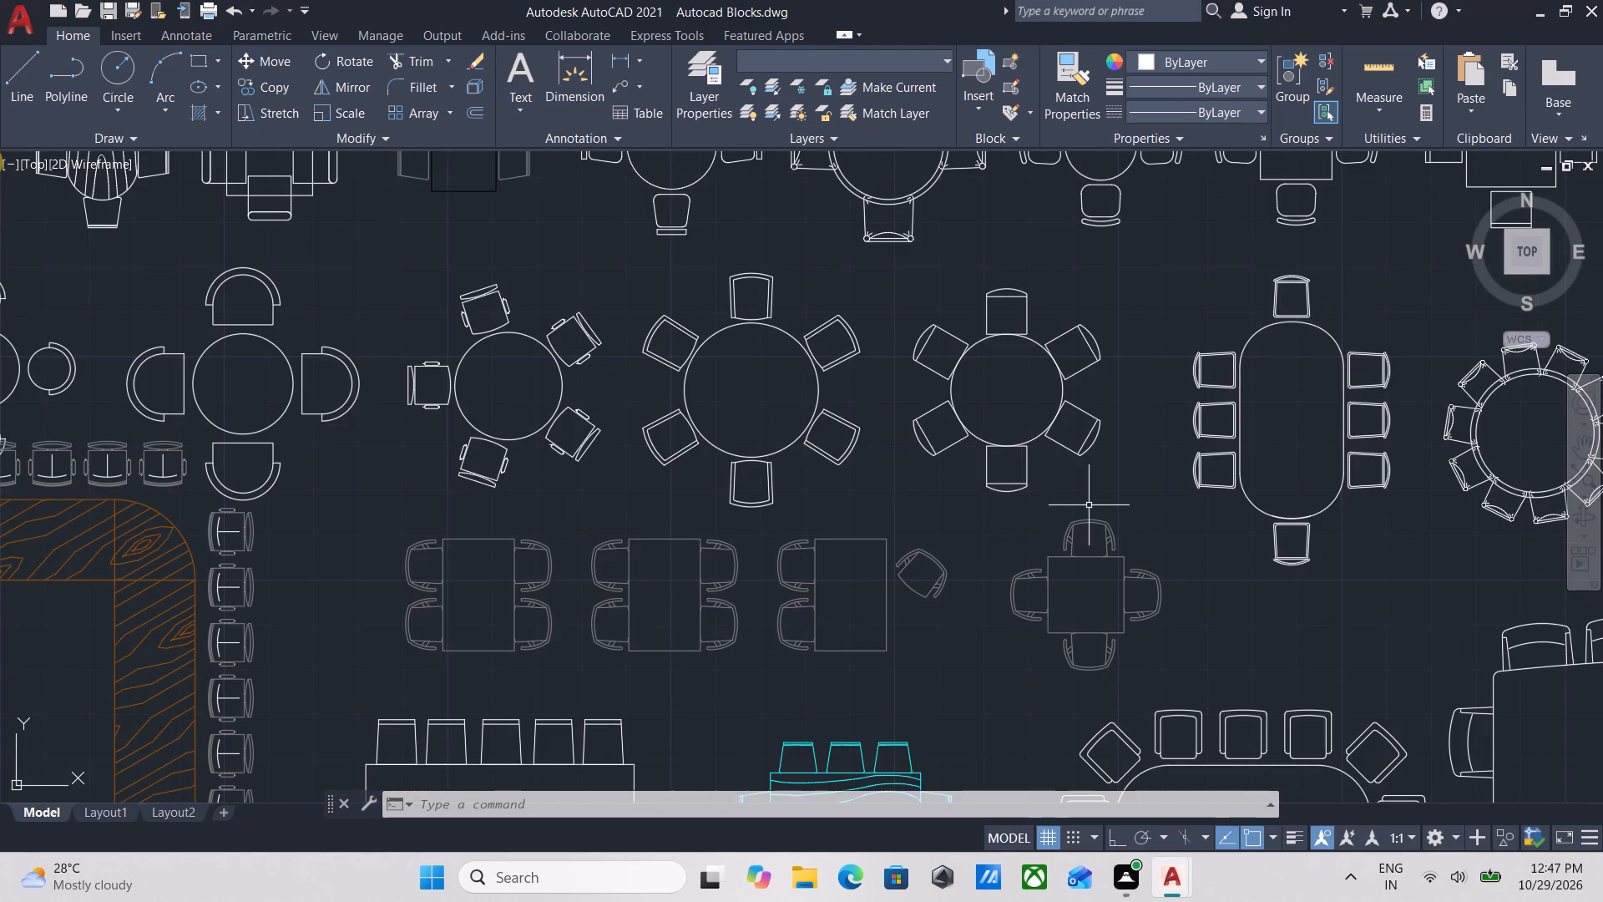
{"action": "left_click_drag", "start_coordinate": [1089, 505], "coordinate": [1079, 499]}
{"action": "left_click", "coordinate": [951, 375]}
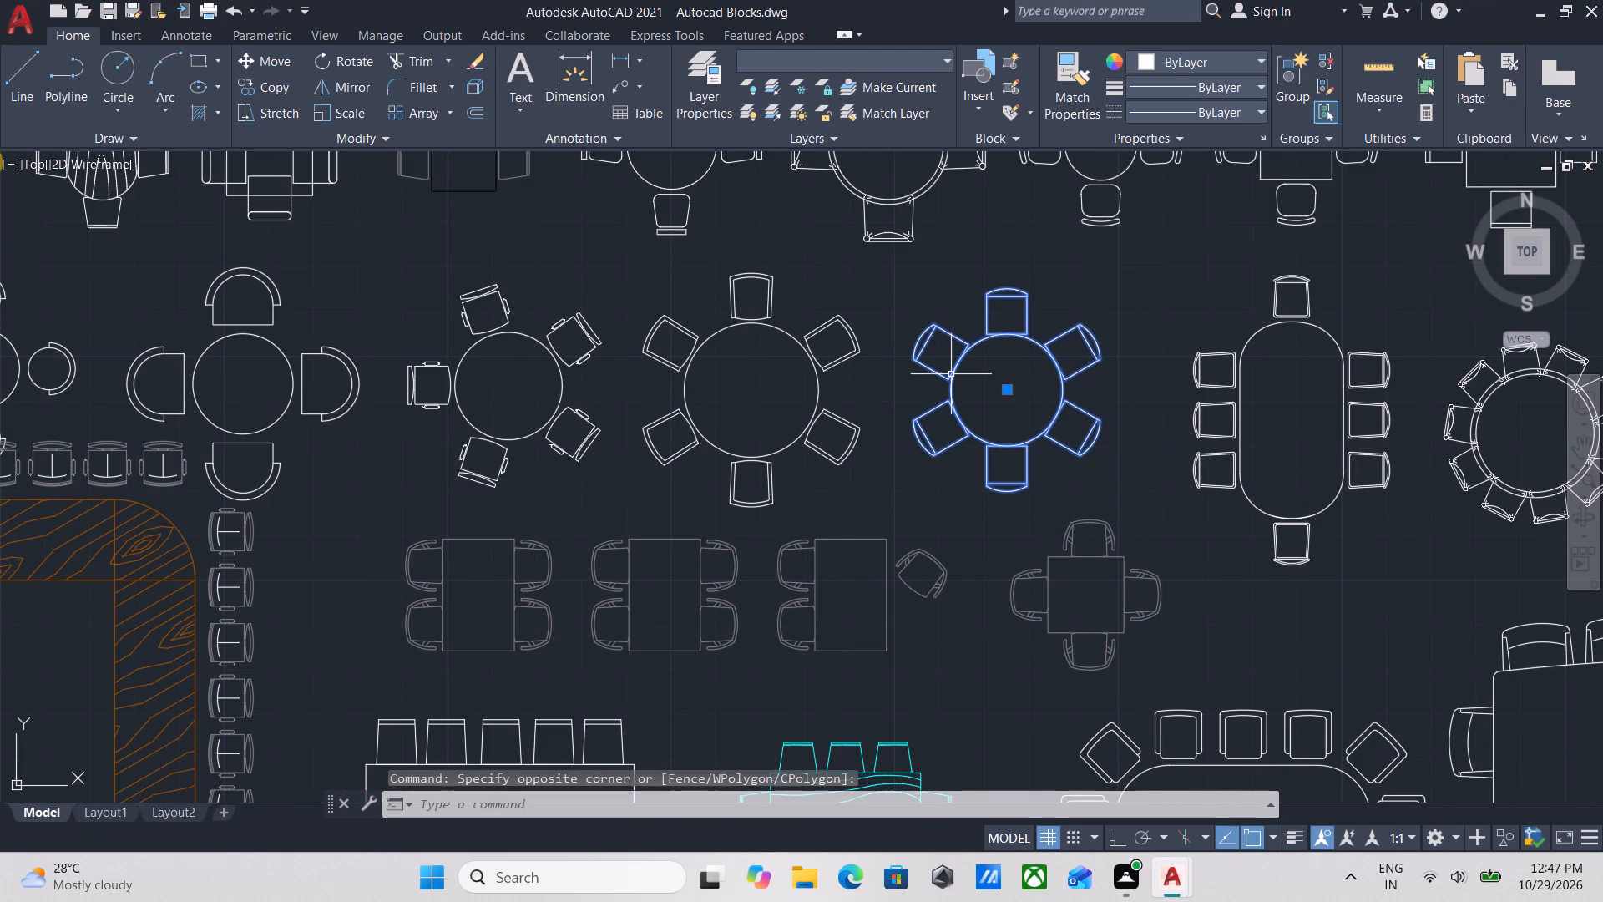
{"action": "key", "text": "ctrl+c"}
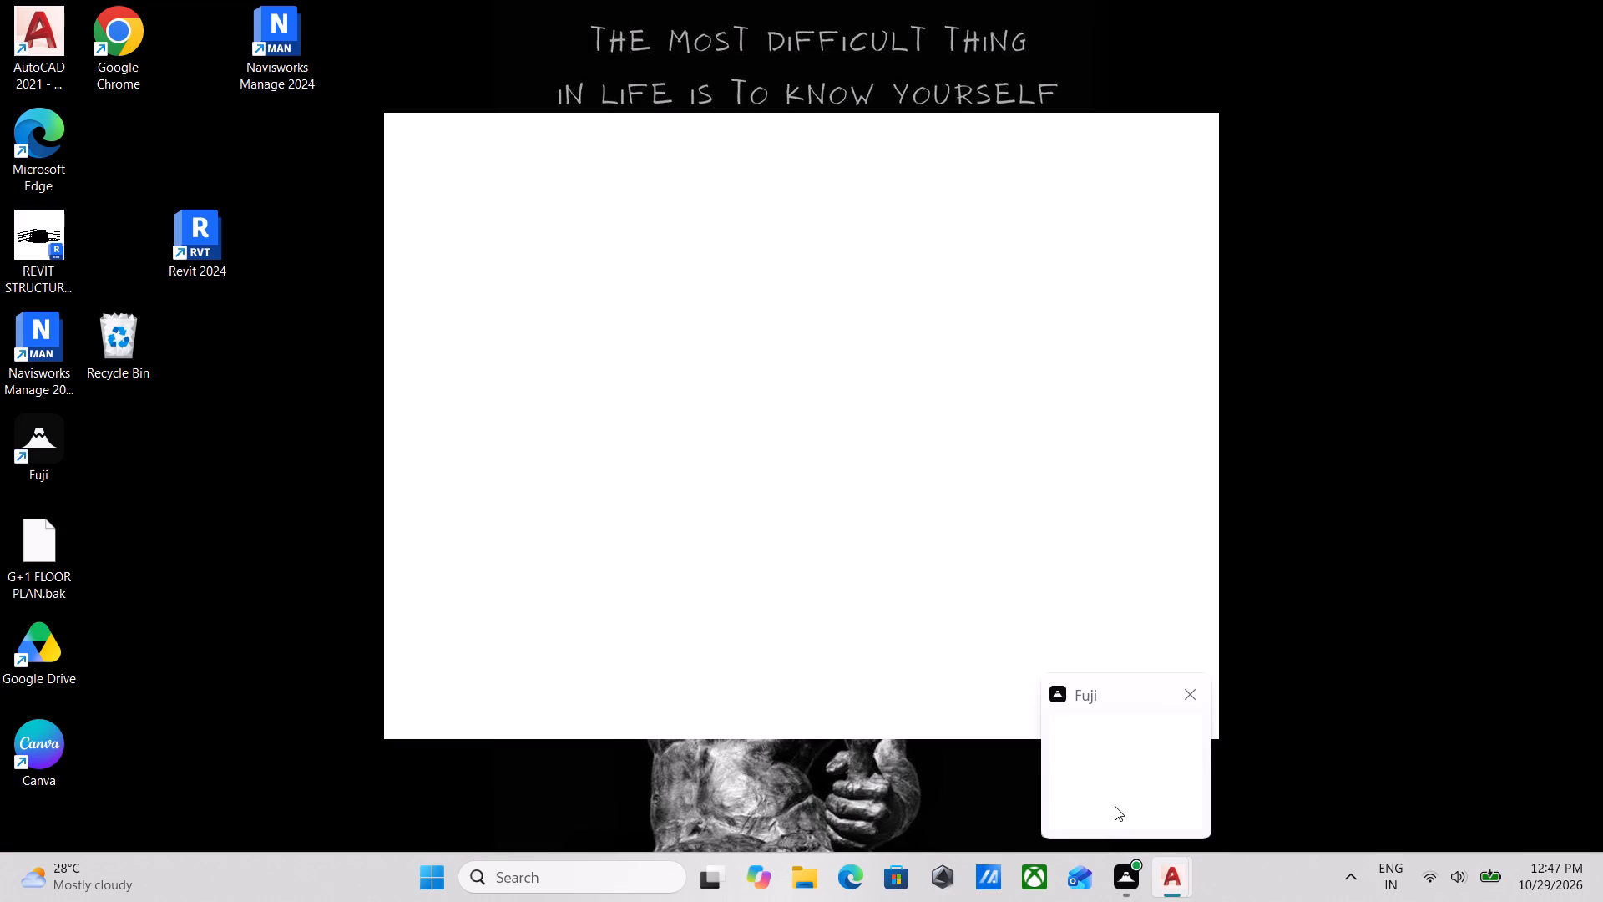
Switch to Drawing1 and paste the copied round dining table and L-shaped kitchen counter in the empty area beside the floor plan.
{"action": "left_click", "coordinate": [1071, 790]}
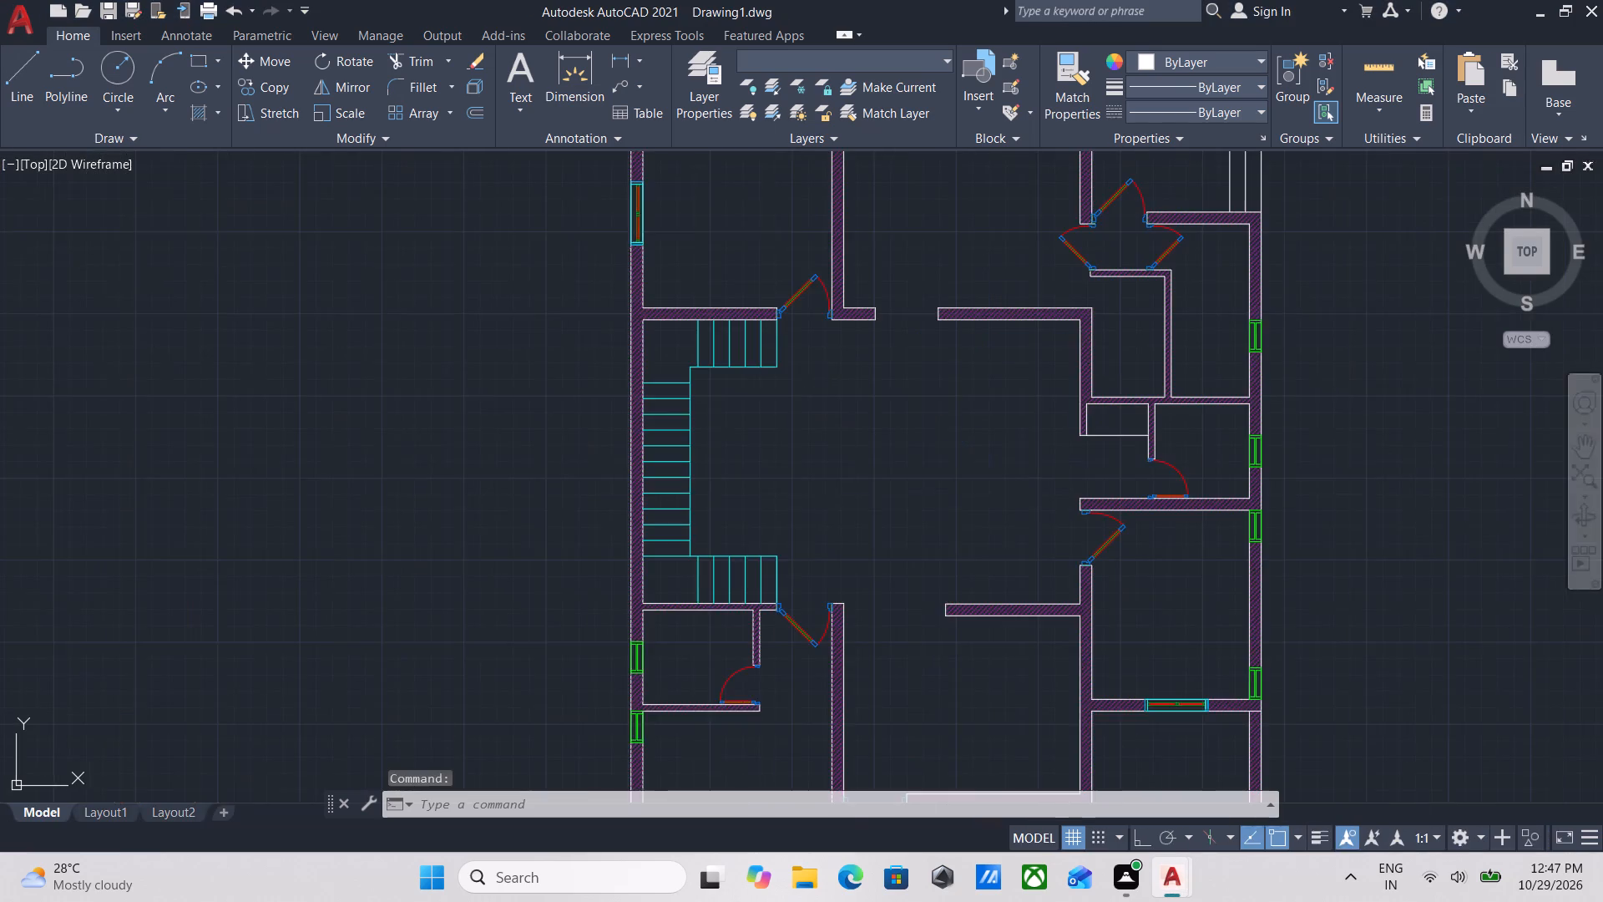
{"action": "scroll", "coordinate": [668, 568], "scroll_direction": "down", "scroll_amount": 2}
{"action": "middle_click_drag", "start_coordinate": [668, 568], "coordinate": [731, 653]}
{"action": "scroll", "coordinate": [611, 548], "scroll_direction": "up", "scroll_amount": 2}
{"action": "middle_click_drag", "start_coordinate": [501, 461], "coordinate": [518, 474]}
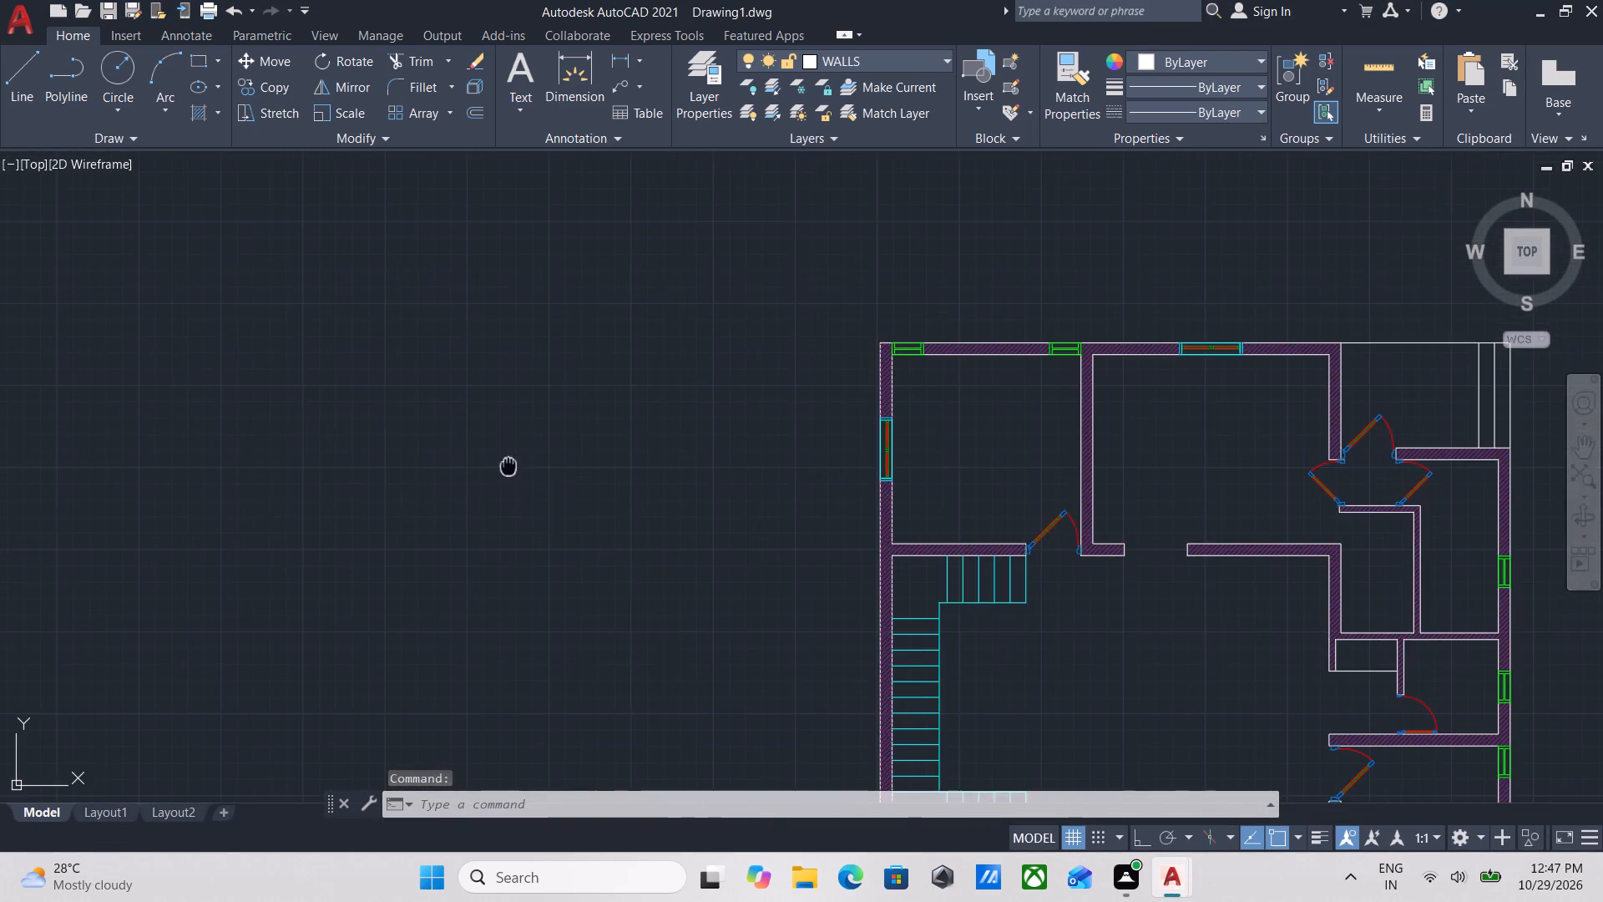
{"action": "middle_click_drag", "start_coordinate": [518, 474], "coordinate": [602, 557]}
{"action": "scroll", "coordinate": [604, 560], "scroll_direction": "up", "scroll_amount": 2}
{"action": "key", "text": "ctrl+v"}
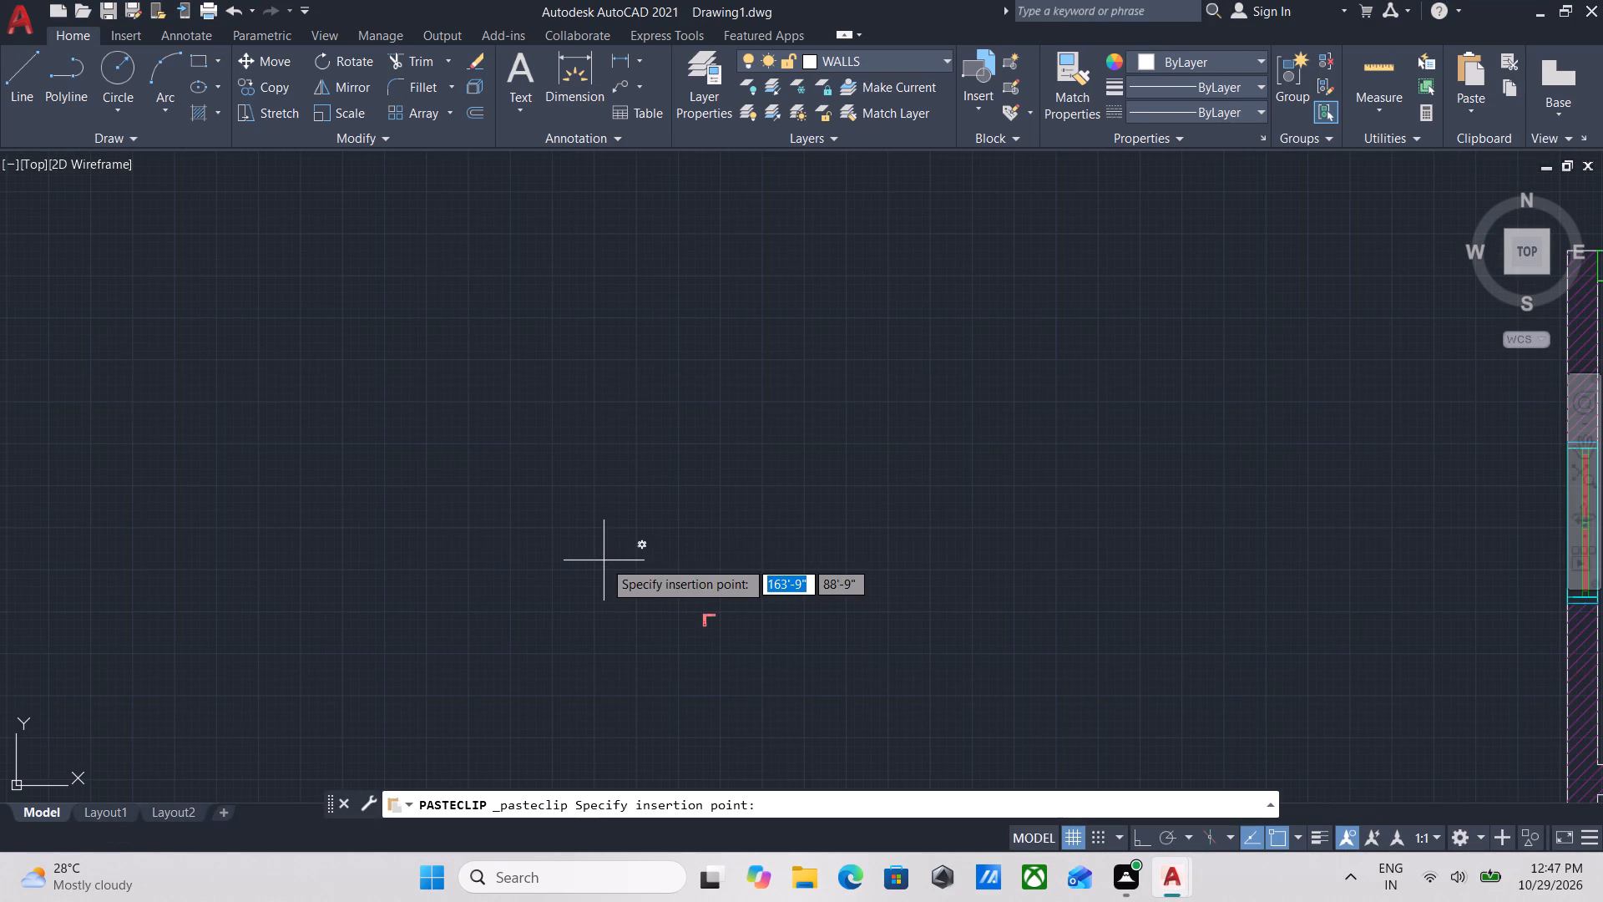
{"action": "left_click", "coordinate": [891, 521]}
{"action": "scroll", "coordinate": [977, 553], "scroll_direction": "up", "scroll_amount": 3}
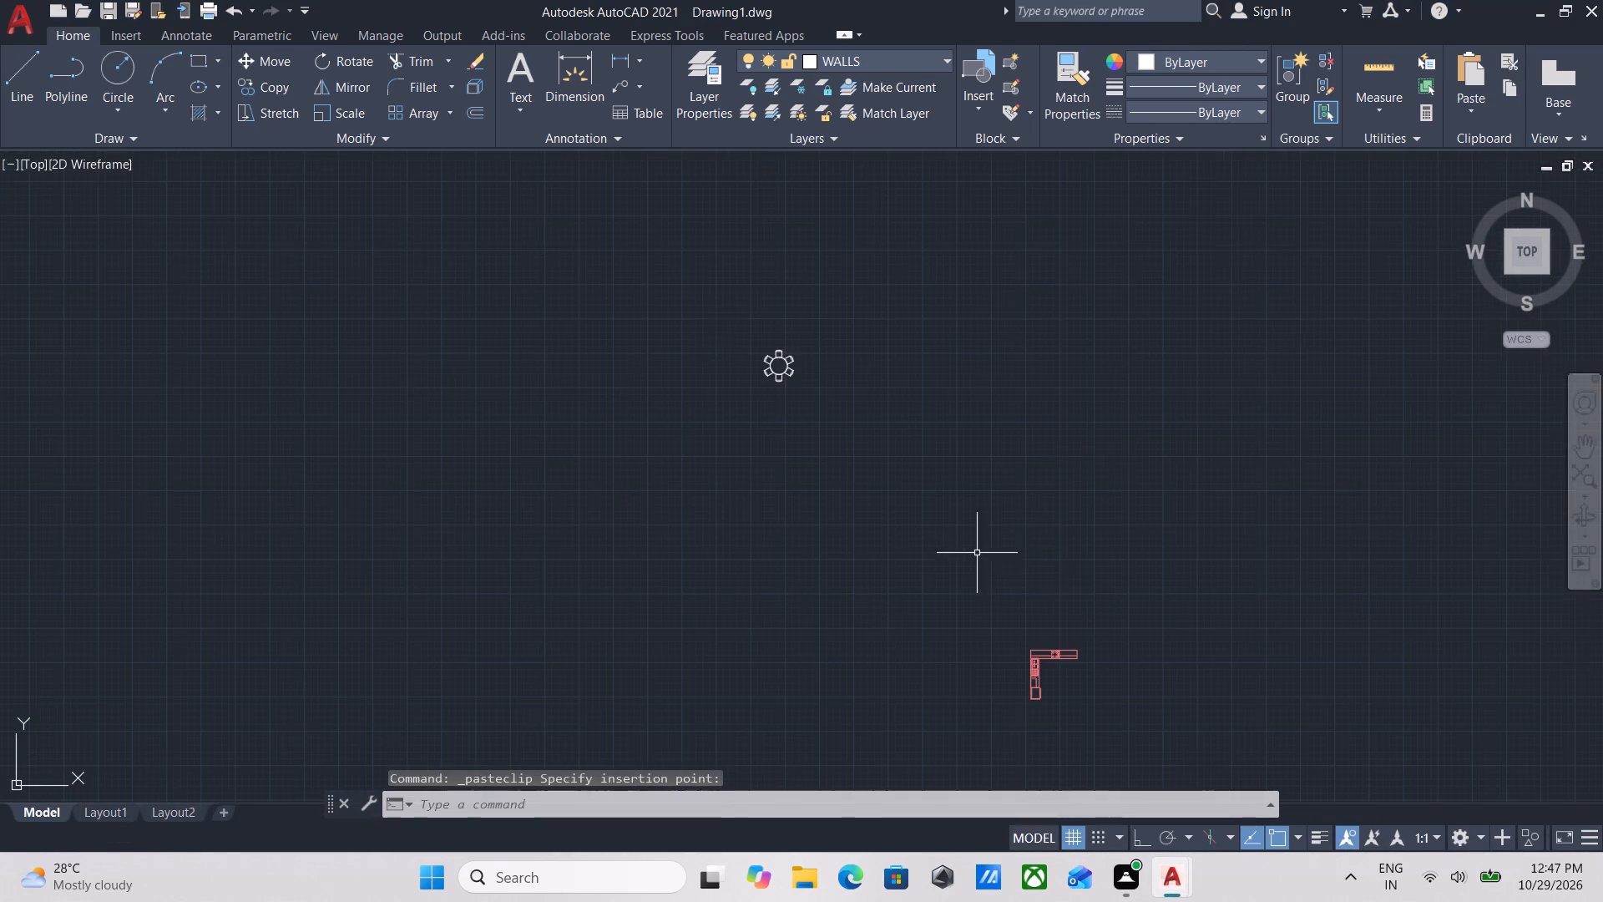
Copy the double bed with side tables from beside the plan into the upper-left room, just below its top wall.
{"action": "scroll", "coordinate": [1070, 557], "scroll_direction": "down", "scroll_amount": 1}
{"action": "middle_click_drag", "start_coordinate": [1068, 543], "coordinate": [1055, 423]}
{"action": "scroll", "coordinate": [1064, 522], "scroll_direction": "down", "scroll_amount": 1}
{"action": "scroll", "coordinate": [1059, 423], "scroll_direction": "down", "scroll_amount": 1}
{"action": "middle_click_drag", "start_coordinate": [1059, 422], "coordinate": [1052, 419]}
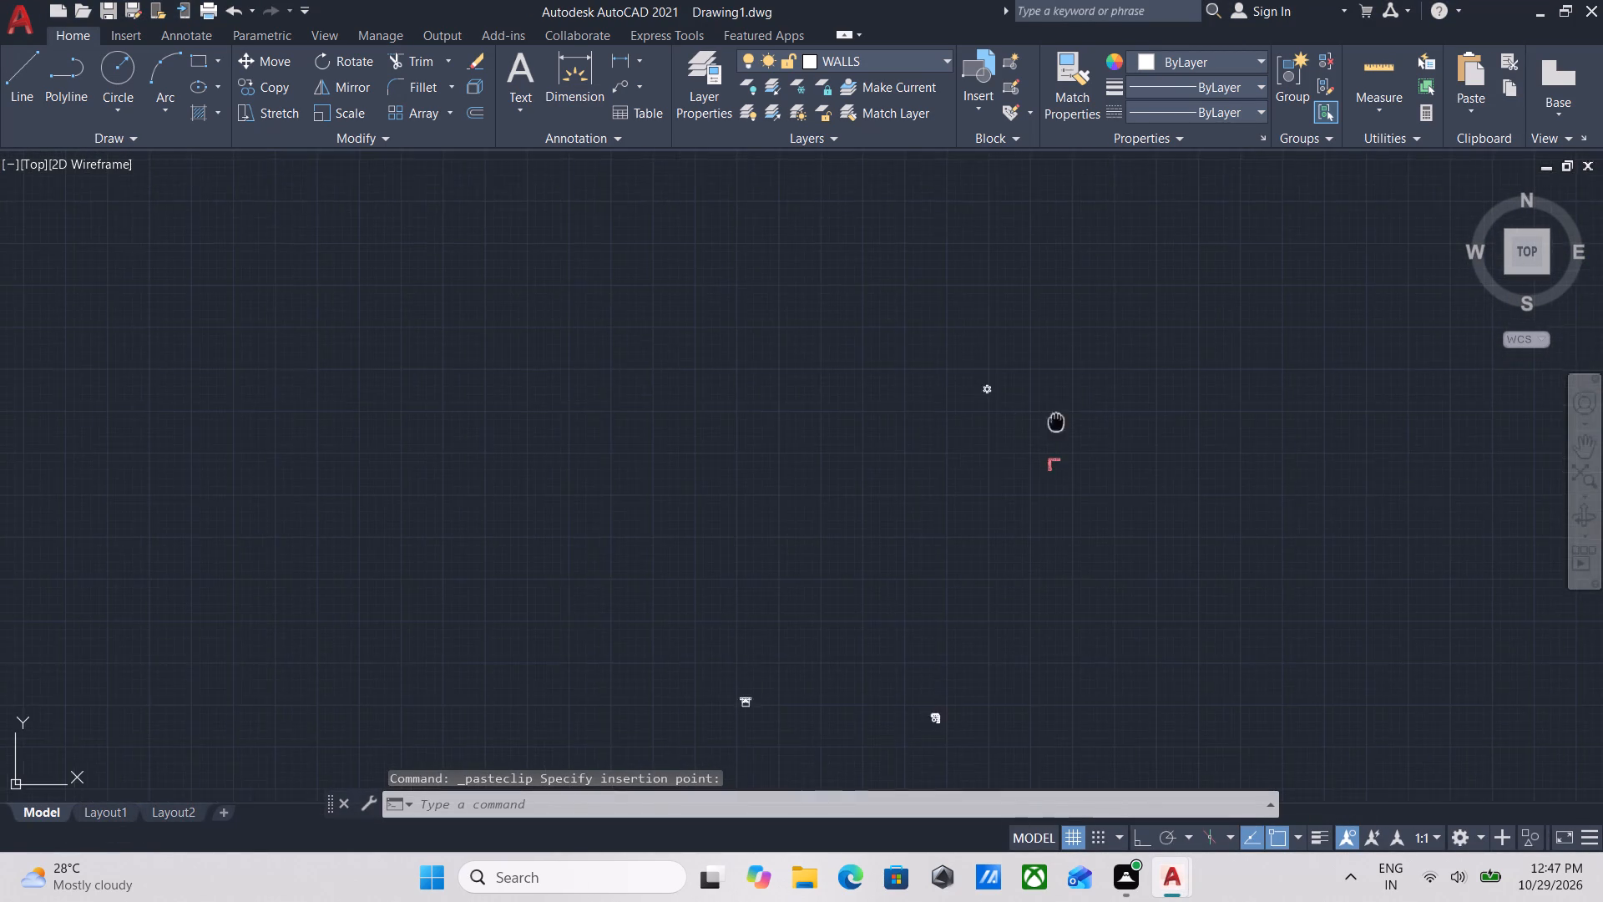
{"action": "middle_click_drag", "start_coordinate": [1052, 419], "coordinate": [1004, 393]}
{"action": "scroll", "coordinate": [750, 706], "scroll_direction": "up", "scroll_amount": 2}
{"action": "scroll", "coordinate": [619, 656], "scroll_direction": "up", "scroll_amount": 2}
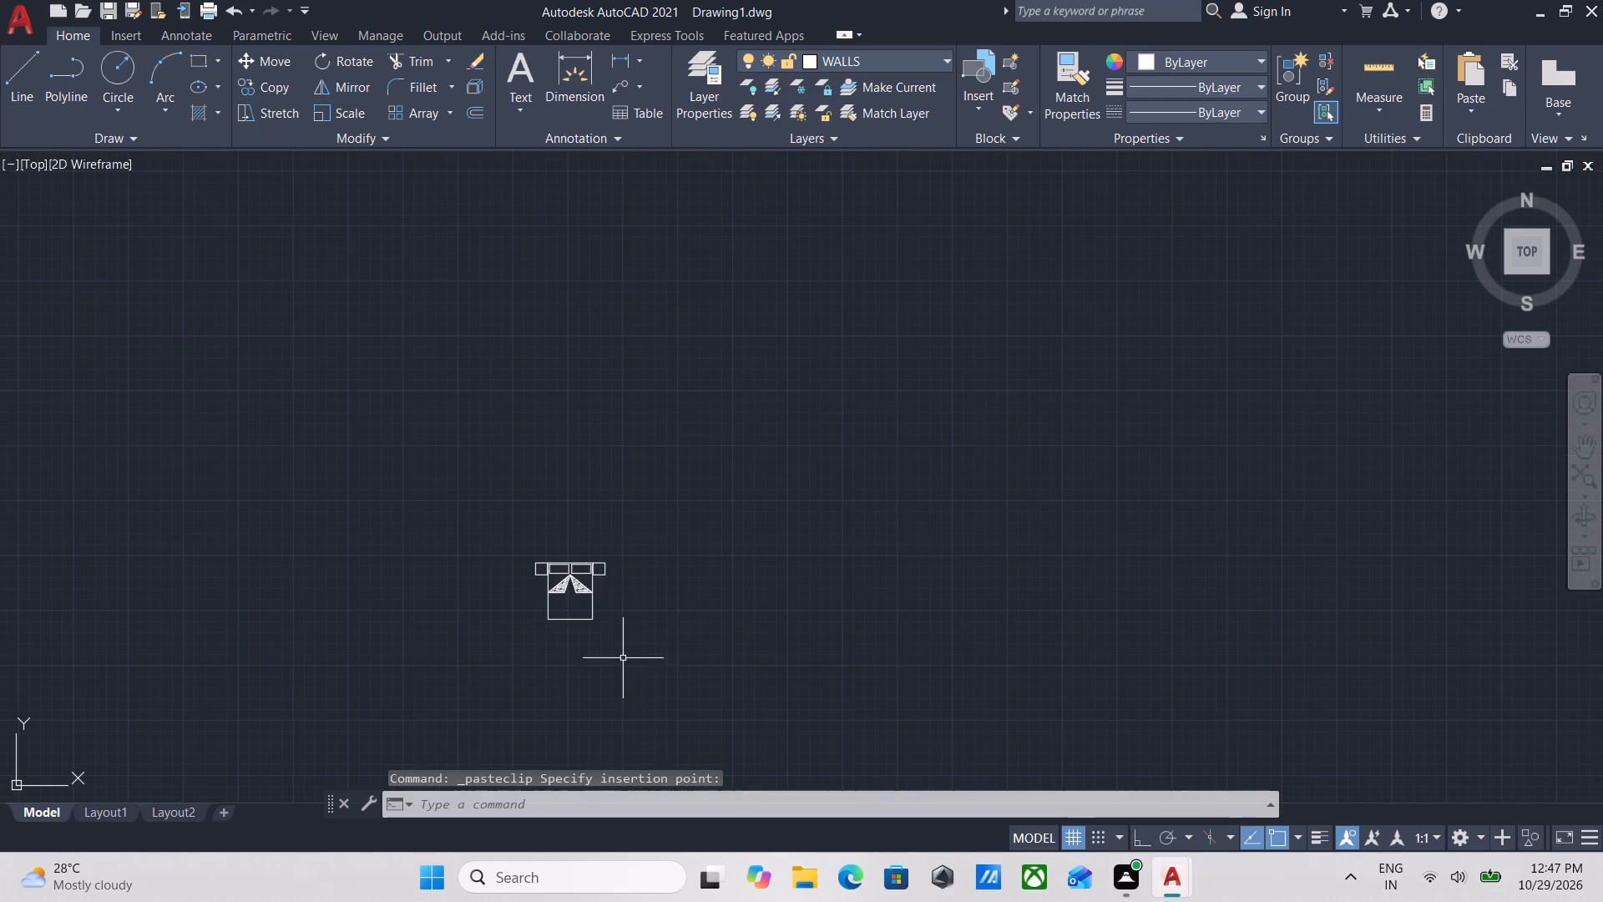
{"action": "left_click", "coordinate": [635, 662]}
{"action": "left_click", "coordinate": [516, 525]}
{"action": "type", "text": "CO"}
{"action": "key", "text": "Return"}
{"action": "scroll", "coordinate": [545, 554], "scroll_direction": "up", "scroll_amount": 2}
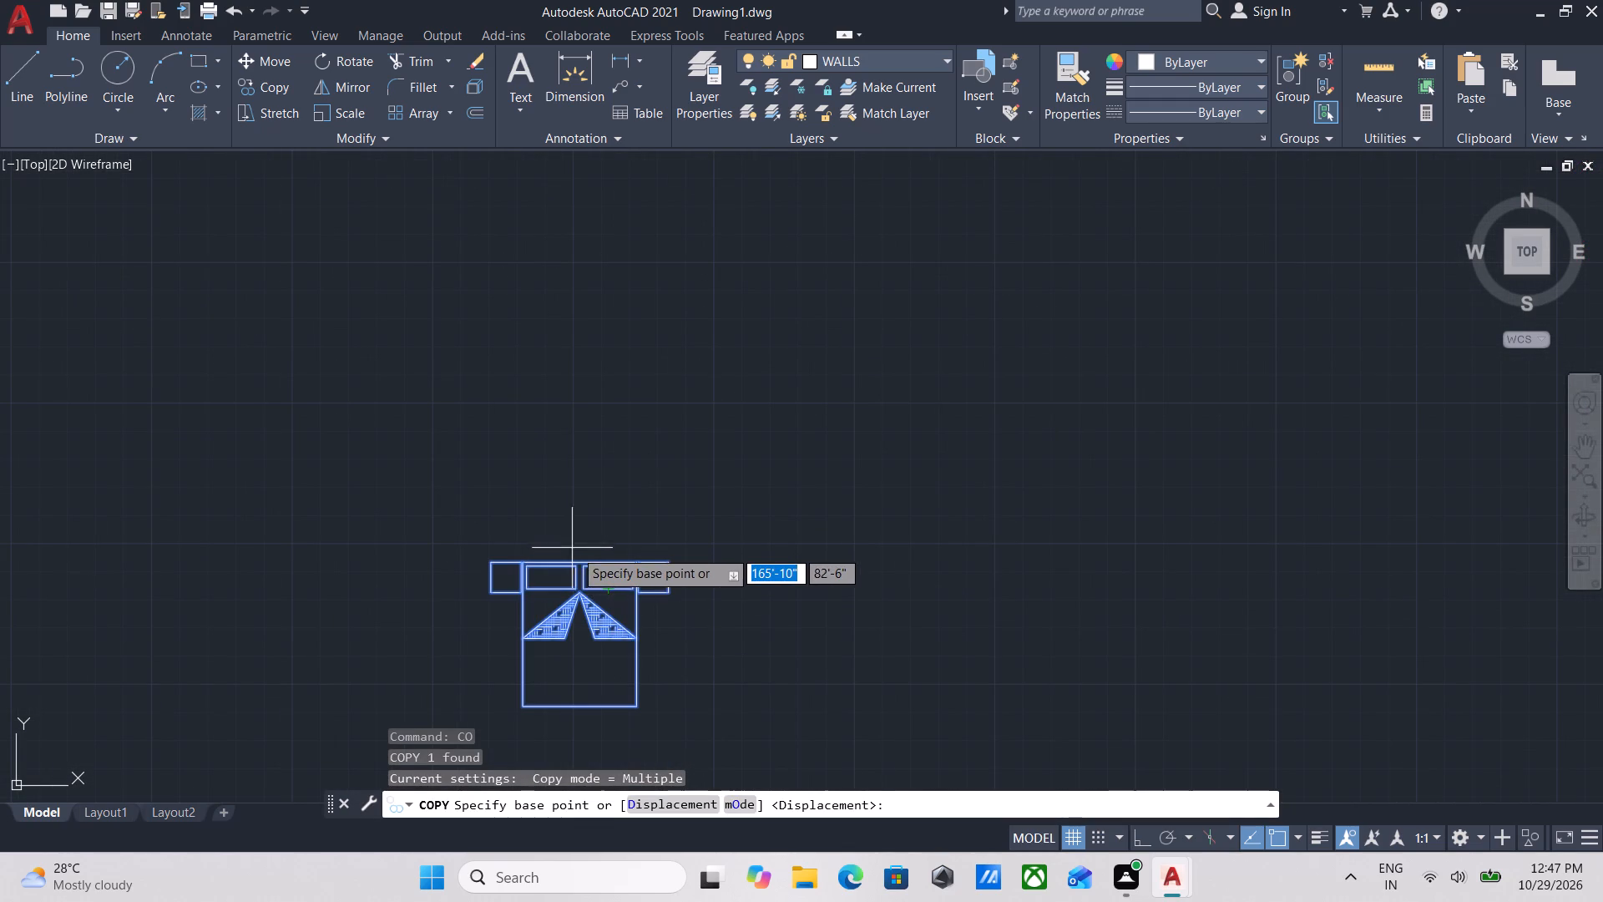
{"action": "left_click", "coordinate": [582, 554]}
{"action": "scroll", "coordinate": [1055, 481], "scroll_direction": "down", "scroll_amount": 2}
{"action": "middle_click_drag", "start_coordinate": [1055, 481], "coordinate": [369, 452]}
{"action": "scroll", "coordinate": [338, 453], "scroll_direction": "up", "scroll_amount": 1}
{"action": "scroll", "coordinate": [690, 482], "scroll_direction": "down", "scroll_amount": 4}
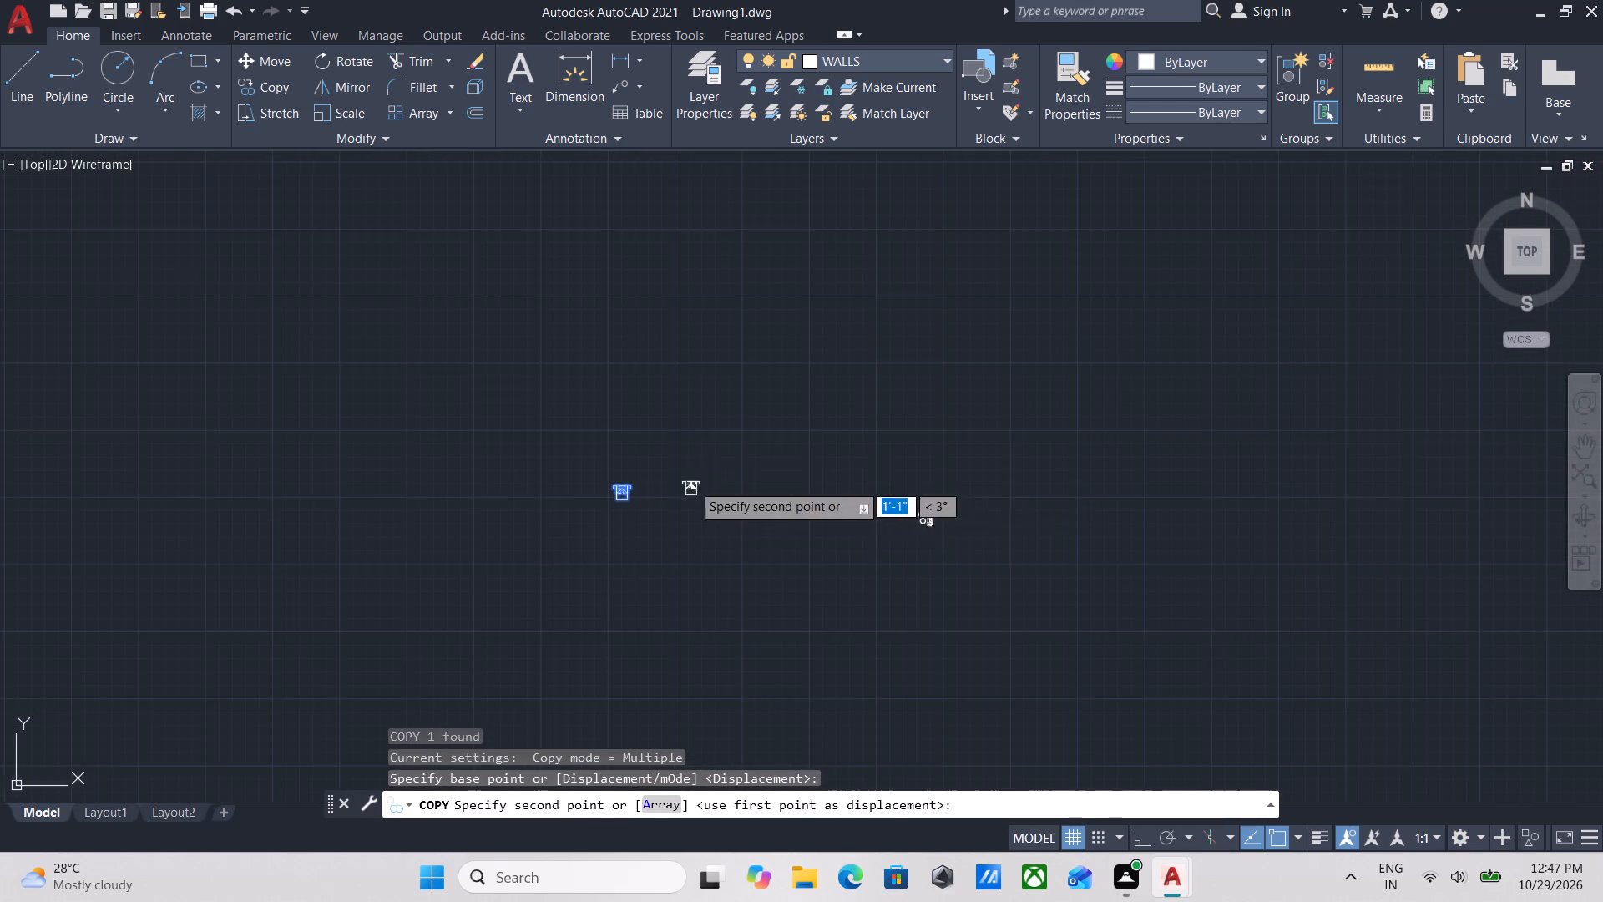
{"action": "middle_click_drag", "start_coordinate": [806, 499], "coordinate": [322, 538]}
{"action": "scroll", "coordinate": [713, 526], "scroll_direction": "down", "scroll_amount": 3}
{"action": "middle_click_drag", "start_coordinate": [523, 559], "coordinate": [402, 627]}
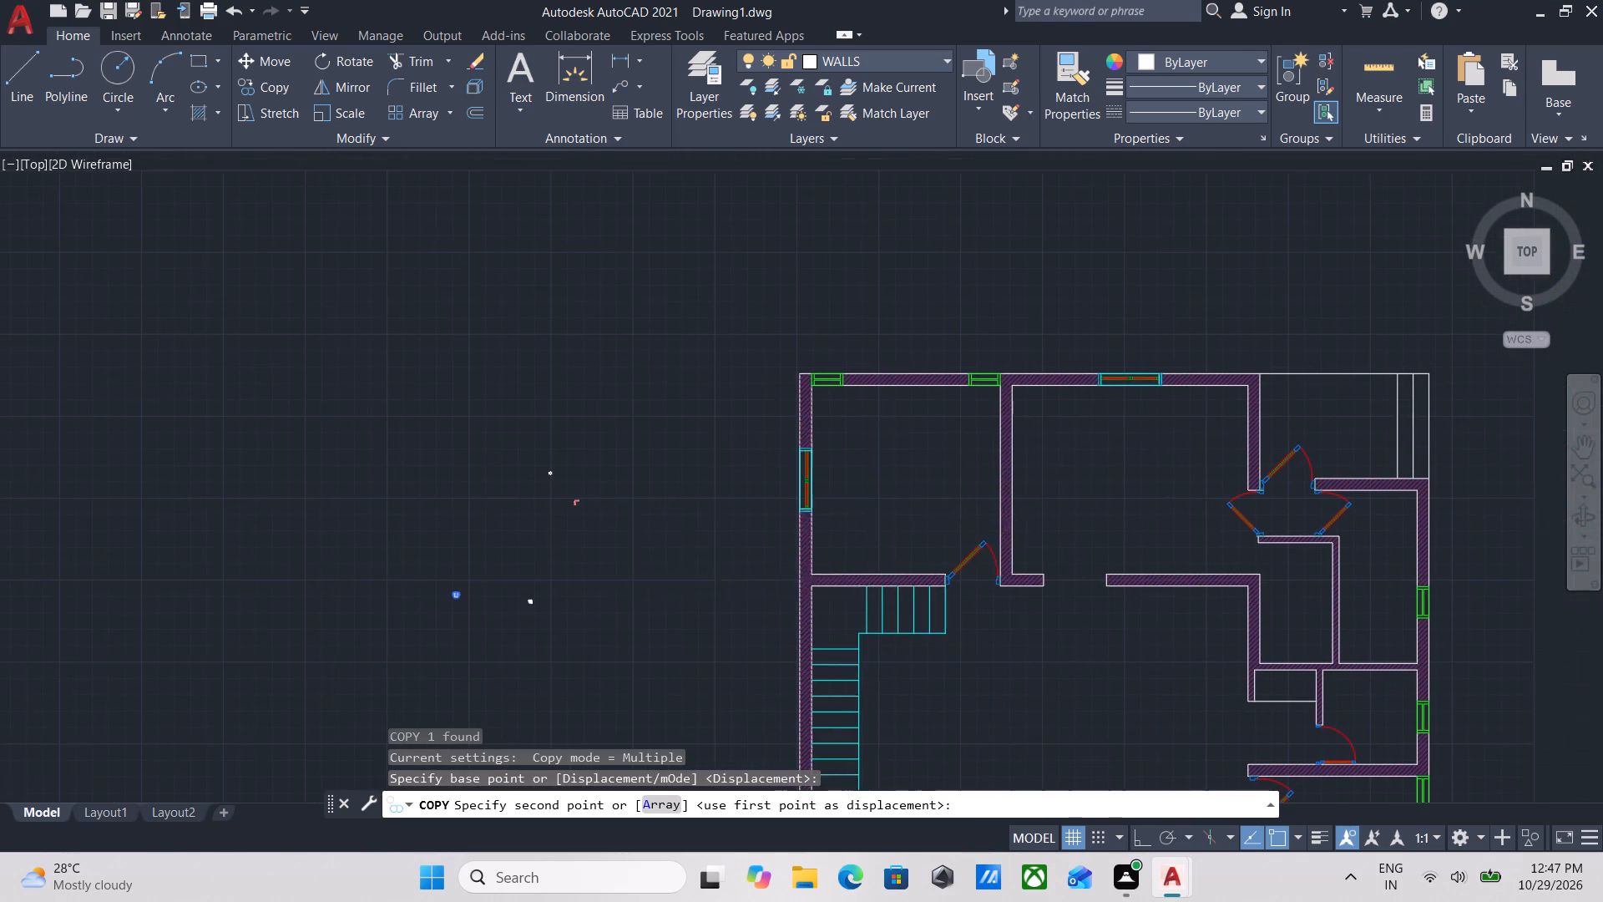
{"action": "scroll", "coordinate": [967, 413], "scroll_direction": "up", "scroll_amount": 3}
{"action": "middle_click_drag", "start_coordinate": [806, 410], "coordinate": [852, 507]}
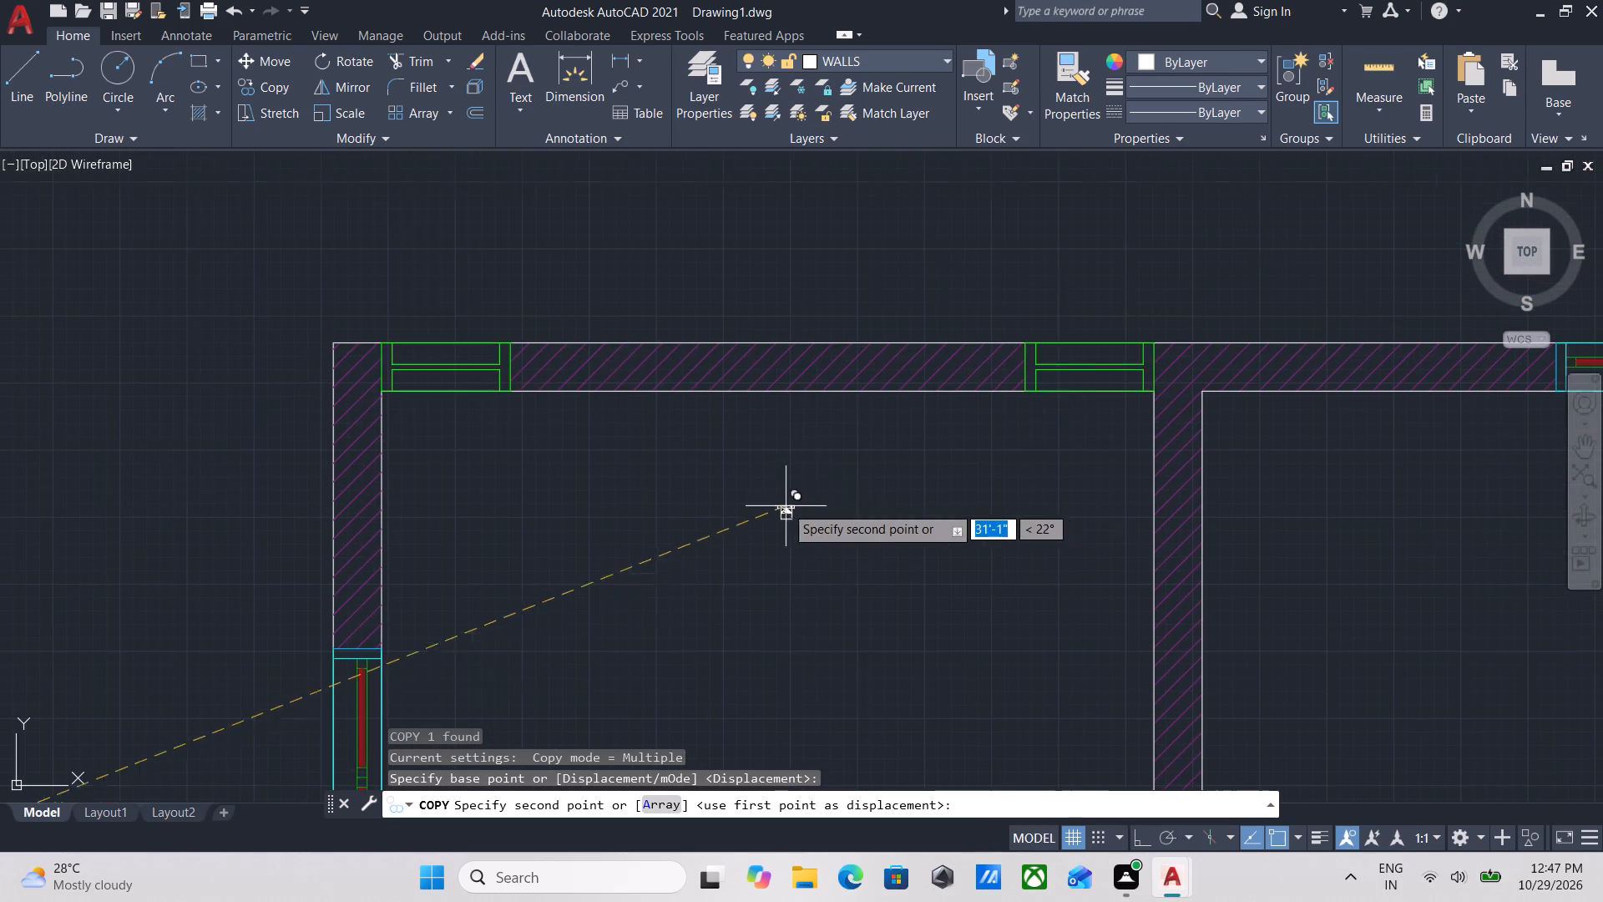
{"action": "scroll", "coordinate": [784, 505], "scroll_direction": "up", "scroll_amount": 2}
{"action": "middle_click_drag", "start_coordinate": [736, 438], "coordinate": [885, 733]}
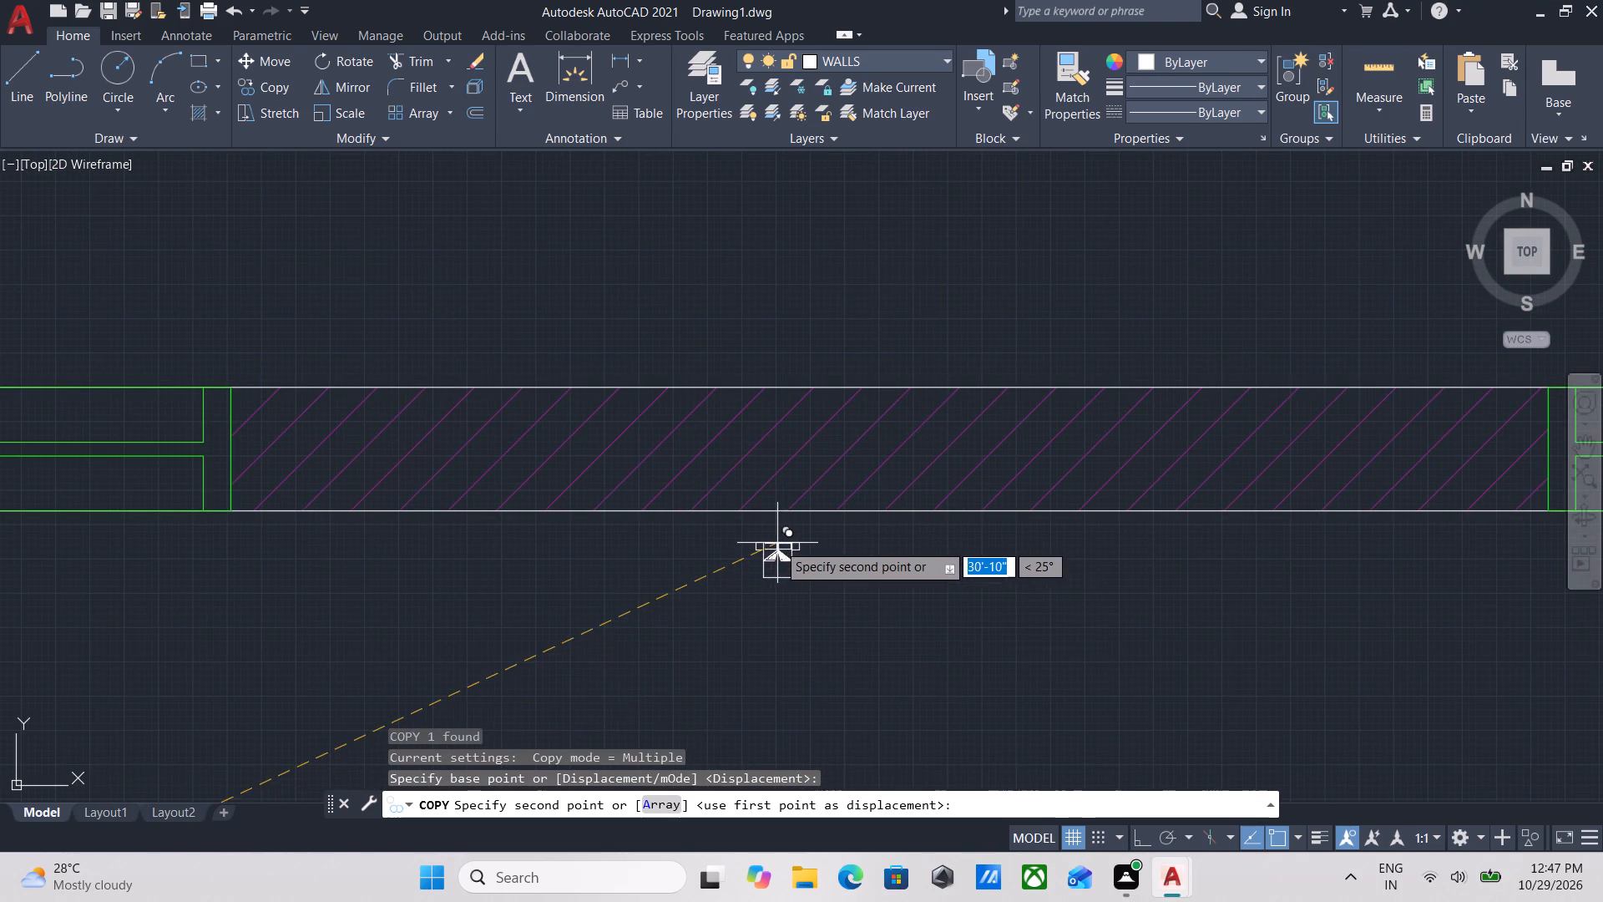
{"action": "left_click", "coordinate": [777, 543]}
{"action": "scroll", "coordinate": [887, 568], "scroll_direction": "up", "scroll_amount": 2}
{"action": "key", "text": "Escape"}
Scale the copied bed up from its upper-left corner by a freehand factor of about 1'-6".
{"action": "left_click", "coordinate": [749, 479]}
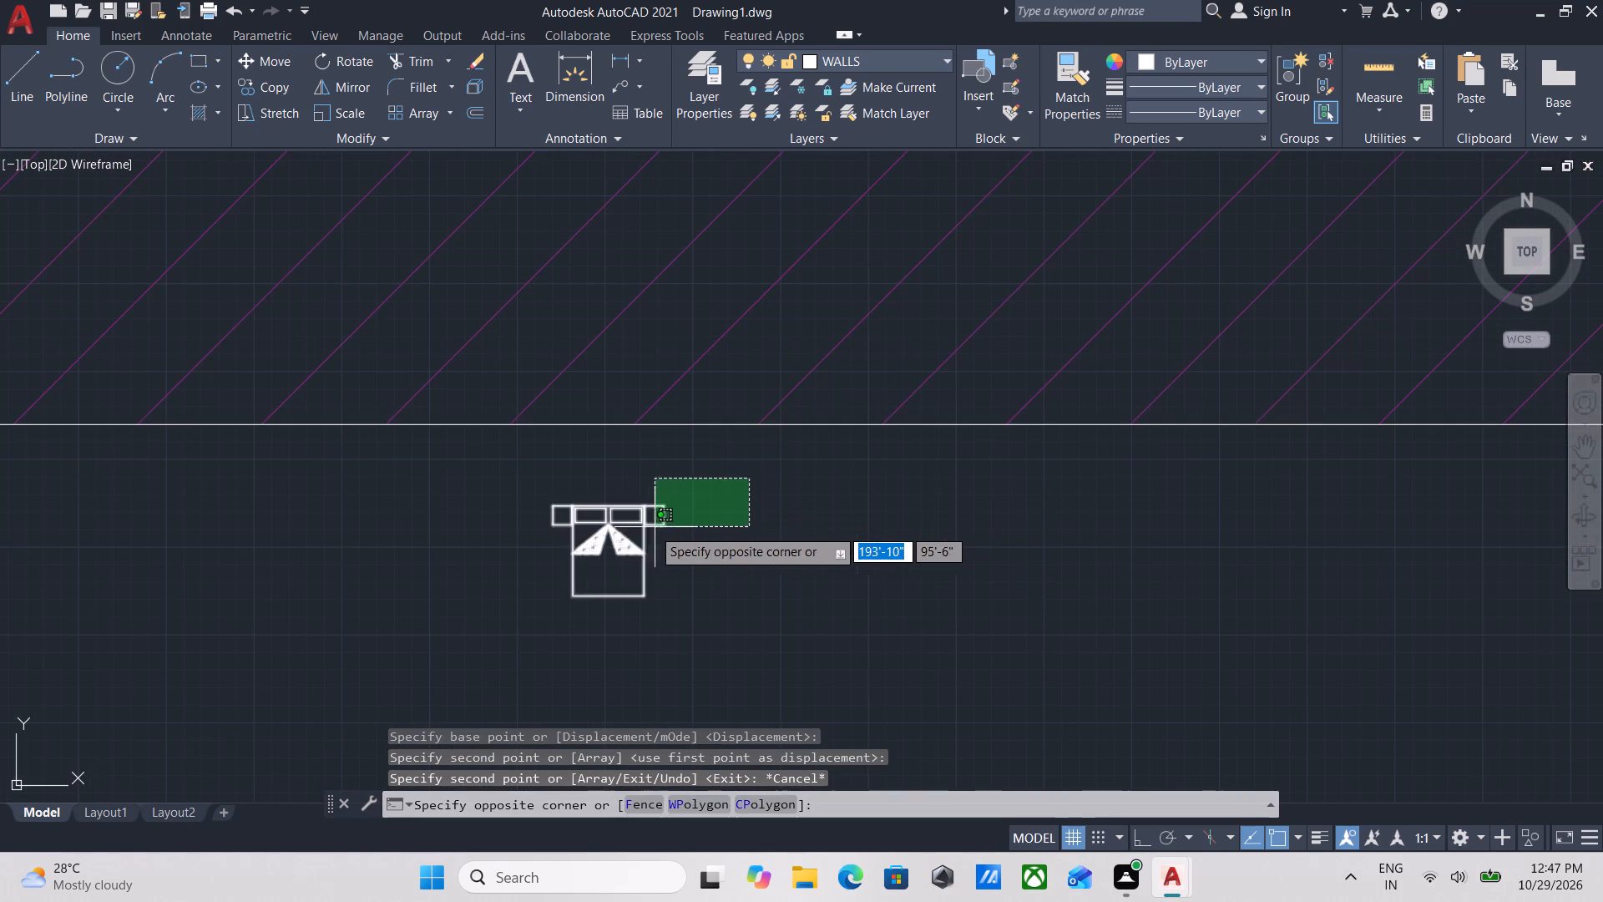
{"action": "left_click", "coordinate": [637, 535]}
{"action": "type", "text": "SCA"}
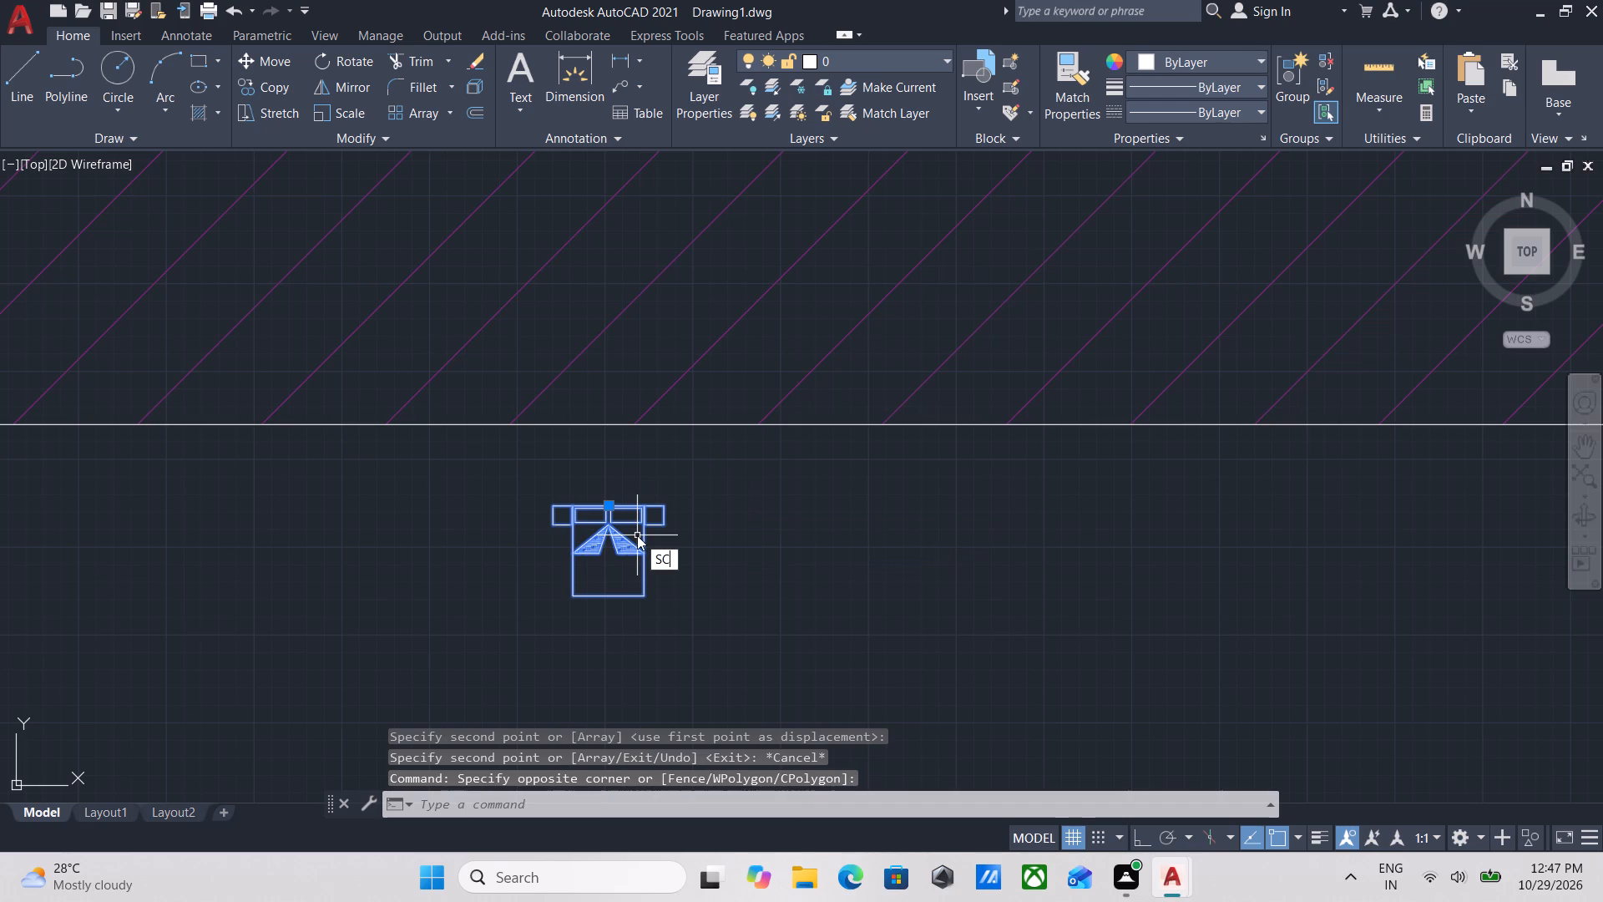
{"action": "key", "text": "Return"}
{"action": "scroll", "coordinate": [560, 494], "scroll_direction": "up", "scroll_amount": 1}
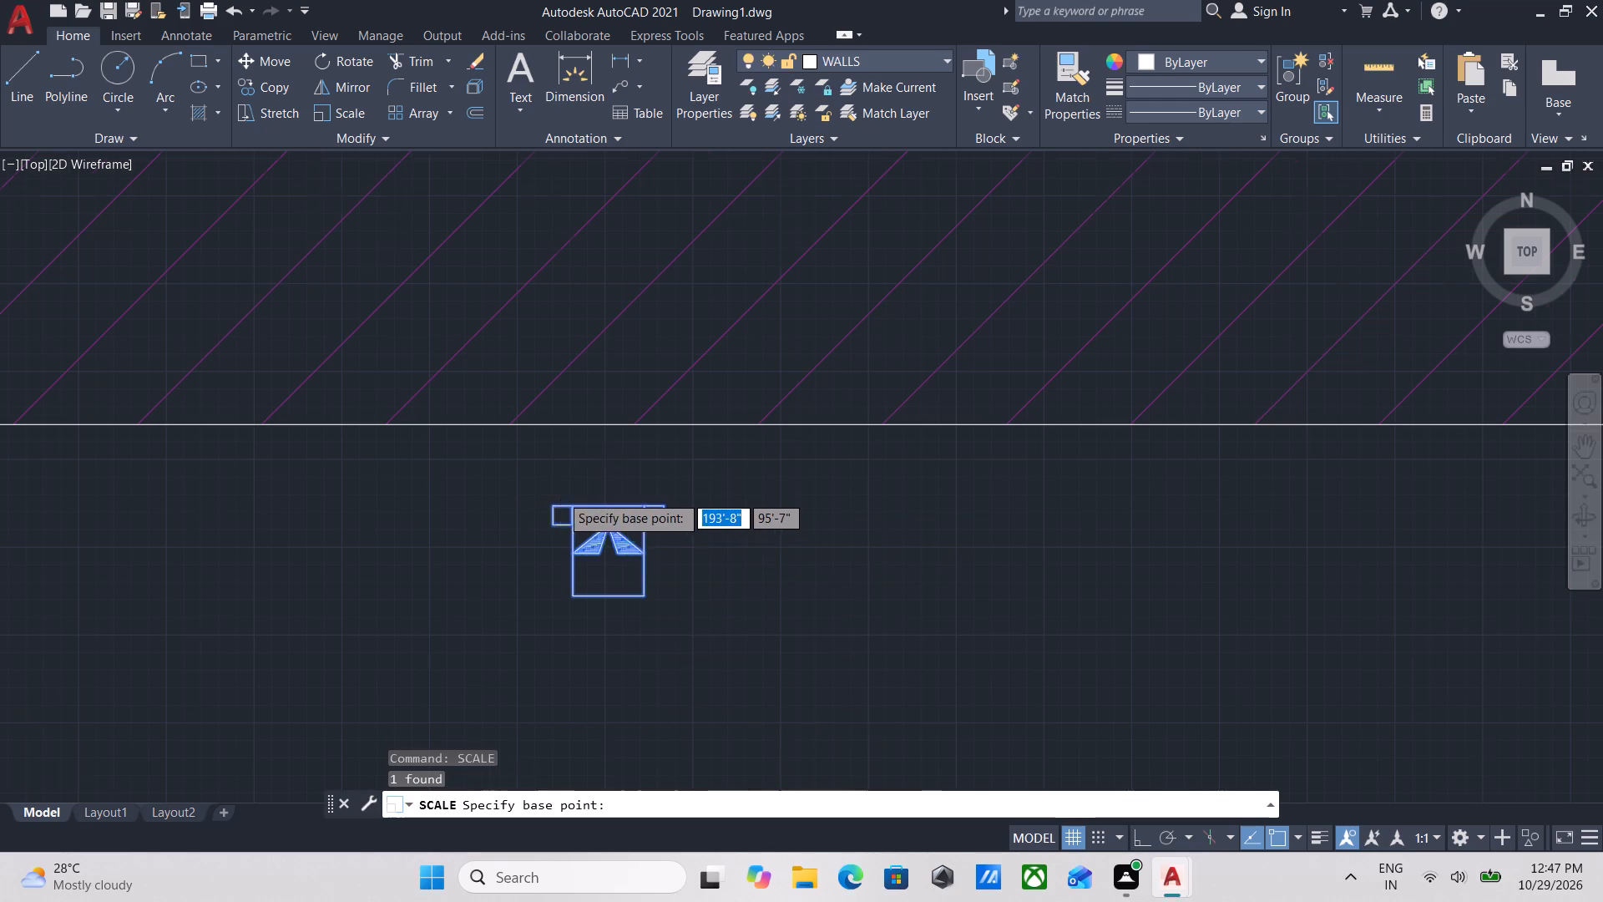
{"action": "scroll", "coordinate": [560, 494], "scroll_direction": "up", "scroll_amount": 1}
{"action": "left_click", "coordinate": [540, 522]}
{"action": "middle_click_drag", "start_coordinate": [1363, 536], "coordinate": [1362, 536]}
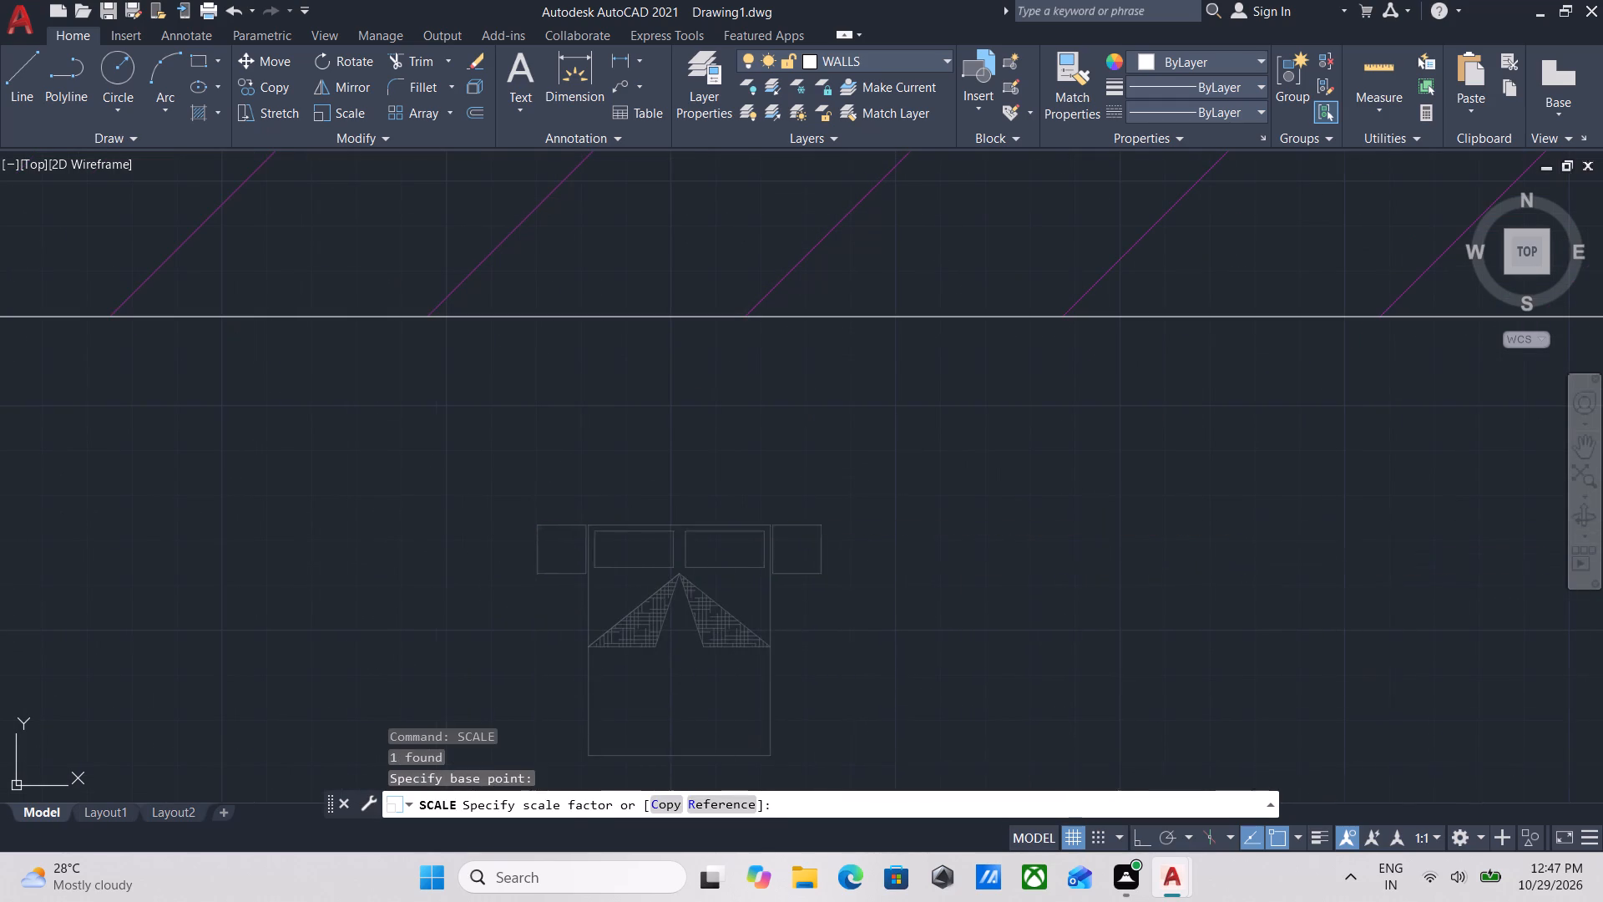
{"action": "middle_click_drag", "start_coordinate": [1362, 536], "coordinate": [913, 490]}
{"action": "scroll", "coordinate": [872, 489], "scroll_direction": "up", "scroll_amount": 1}
{"action": "scroll", "coordinate": [918, 510], "scroll_direction": "down", "scroll_amount": 3}
{"action": "scroll", "coordinate": [1080, 514], "scroll_direction": "down", "scroll_amount": 2}
{"action": "middle_click_drag", "start_coordinate": [1080, 514], "coordinate": [703, 458]}
{"action": "scroll", "coordinate": [904, 485], "scroll_direction": "down", "scroll_amount": 1}
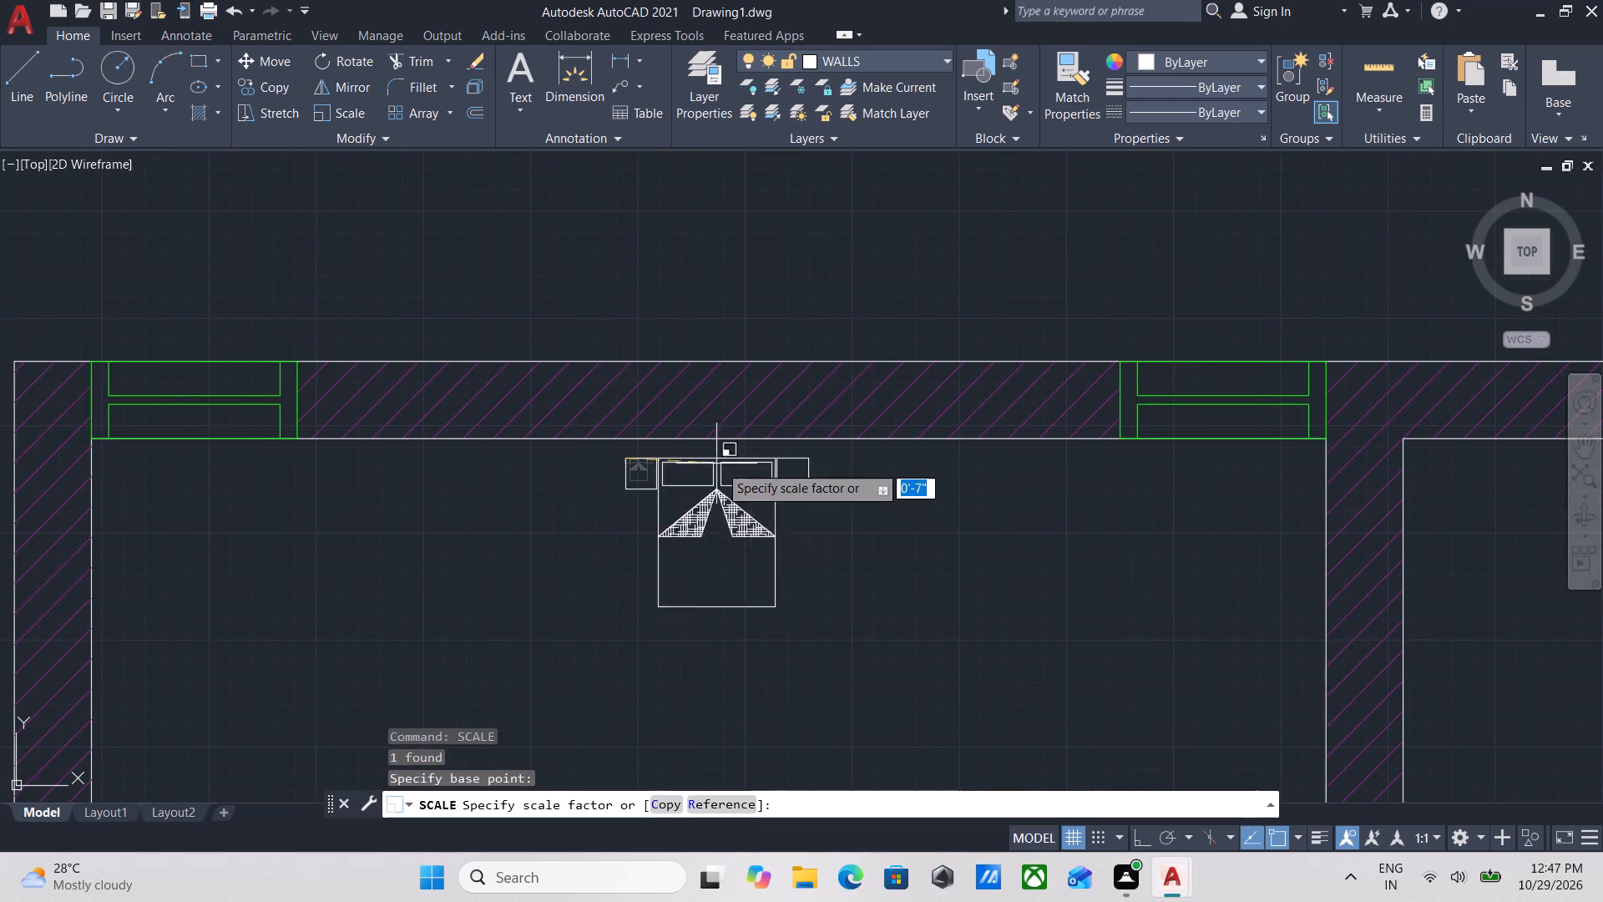
{"action": "middle_click_drag", "start_coordinate": [876, 507], "coordinate": [862, 500]}
{"action": "scroll", "coordinate": [864, 501], "scroll_direction": "down", "scroll_amount": 1}
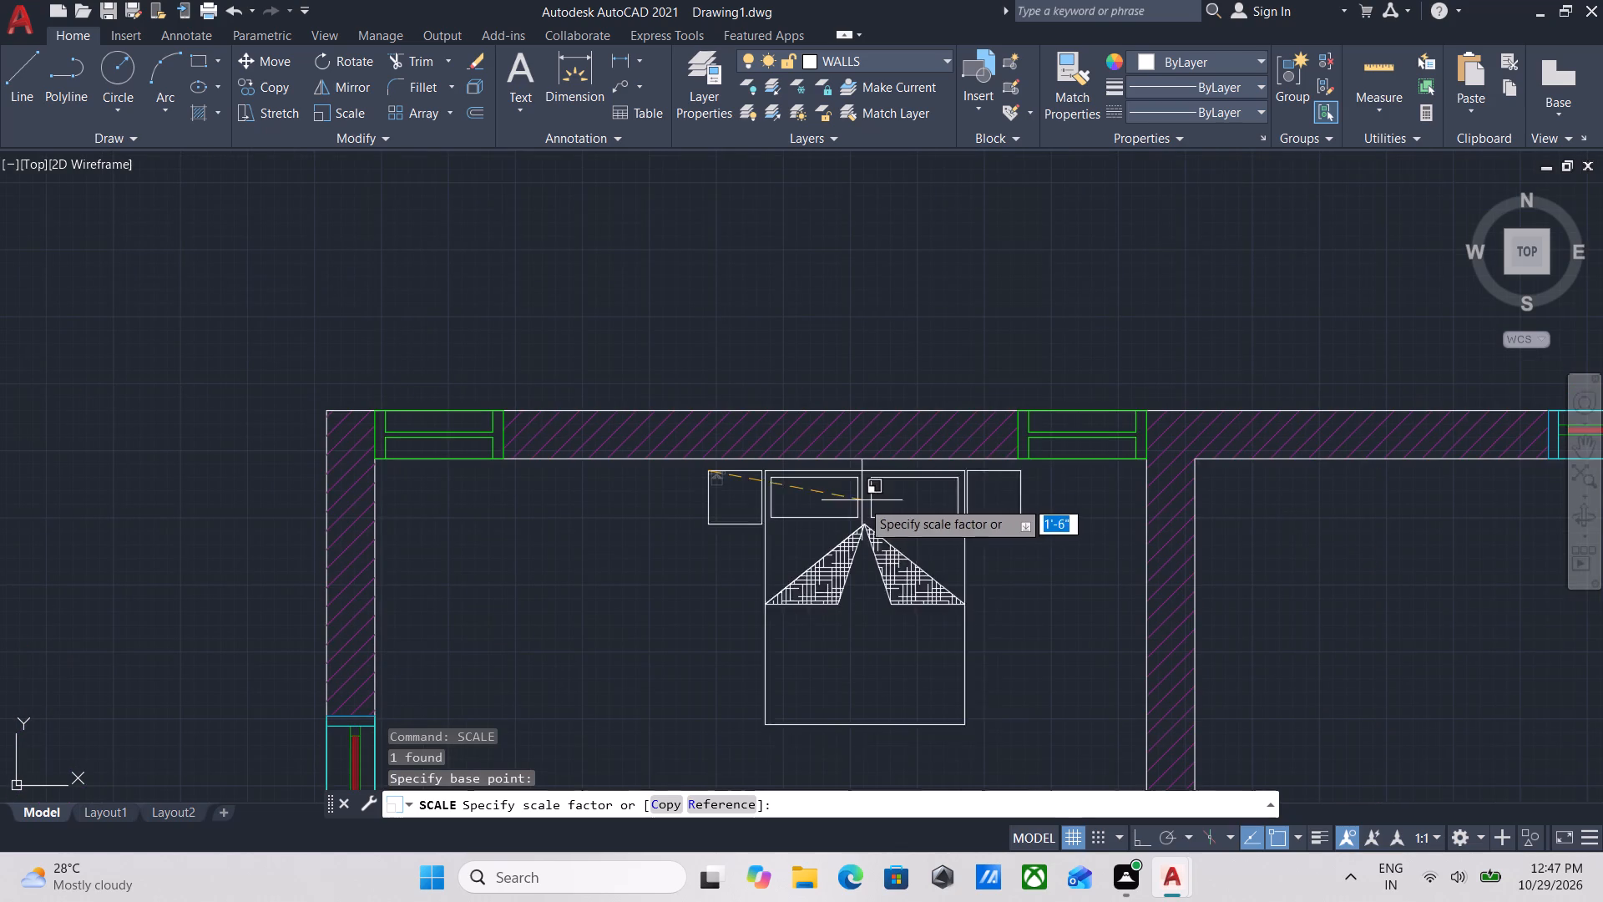
{"action": "left_click", "coordinate": [879, 507]}
Move the enlarged bed about 2'-2" left along the top wall so it sits between the room's two windows.
{"action": "scroll", "coordinate": [978, 560], "scroll_direction": "down", "scroll_amount": 1}
{"action": "middle_click_drag", "start_coordinate": [961, 550], "coordinate": [928, 531]}
{"action": "left_click_drag", "start_coordinate": [980, 593], "coordinate": [966, 588]}
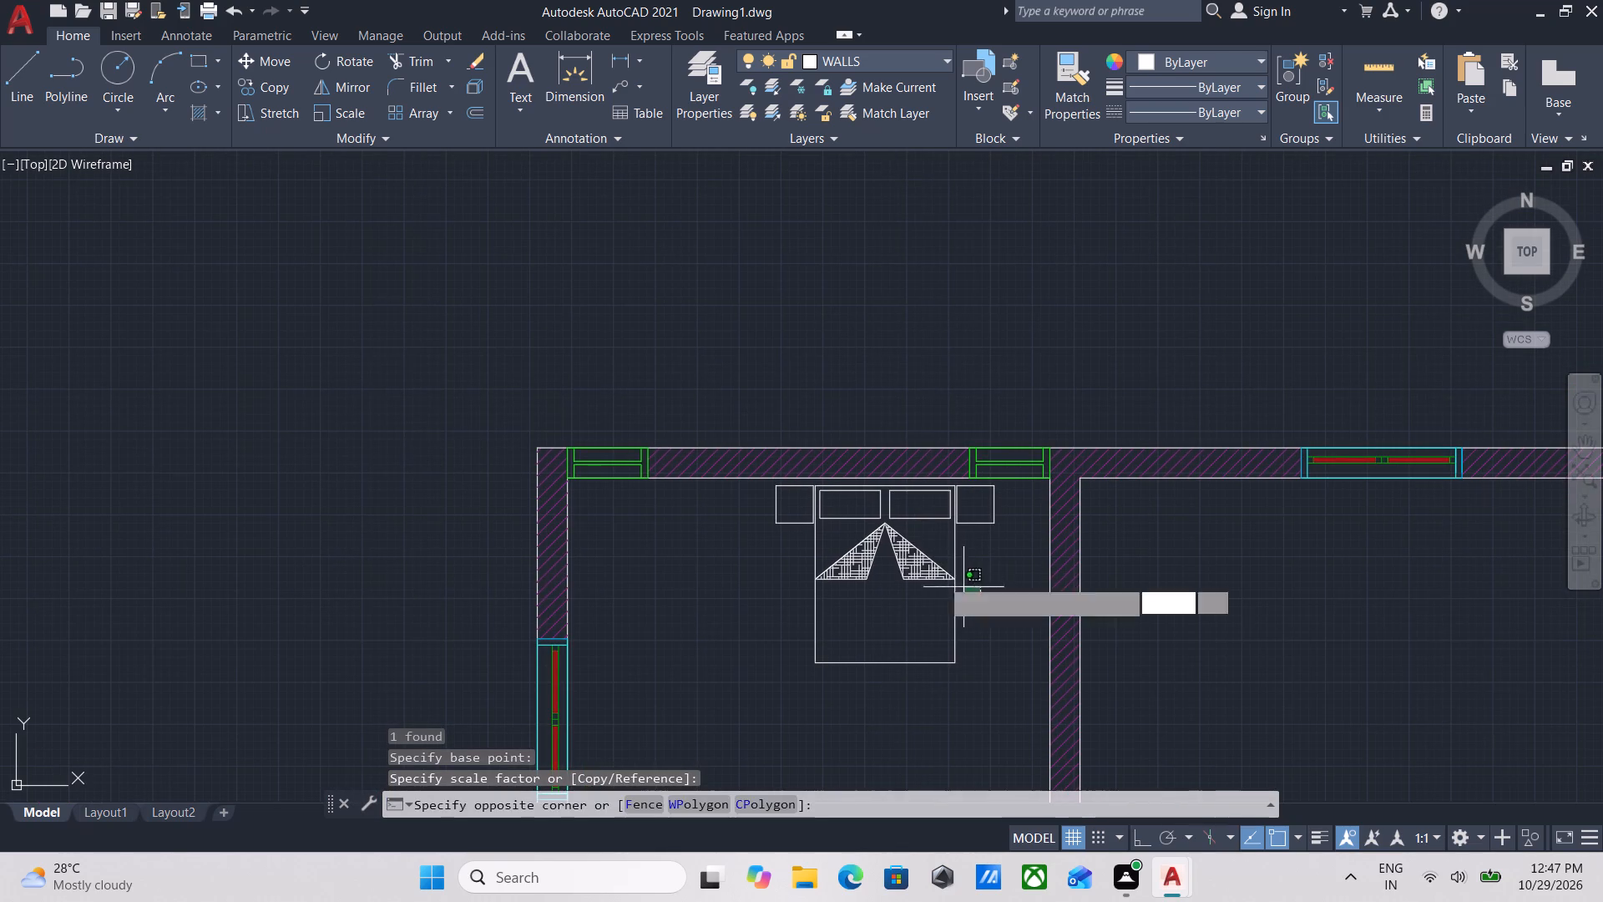
{"action": "left_click", "coordinate": [908, 567]}
{"action": "key", "text": "m"}
{"action": "key", "text": "Return"}
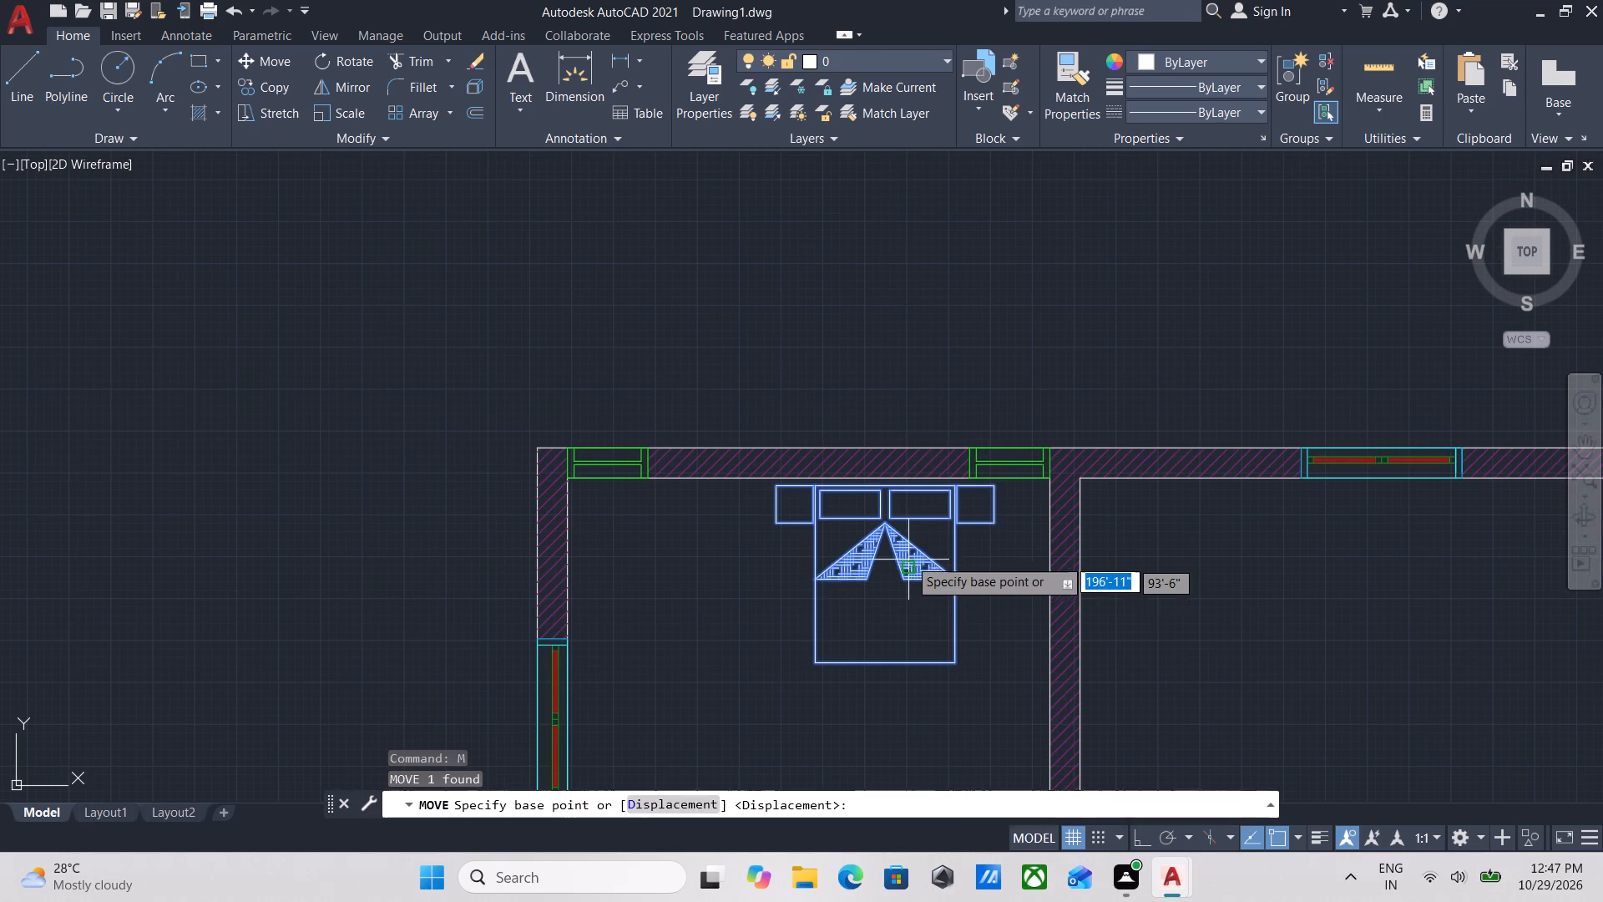
{"action": "scroll", "coordinate": [887, 494], "scroll_direction": "up", "scroll_amount": 3}
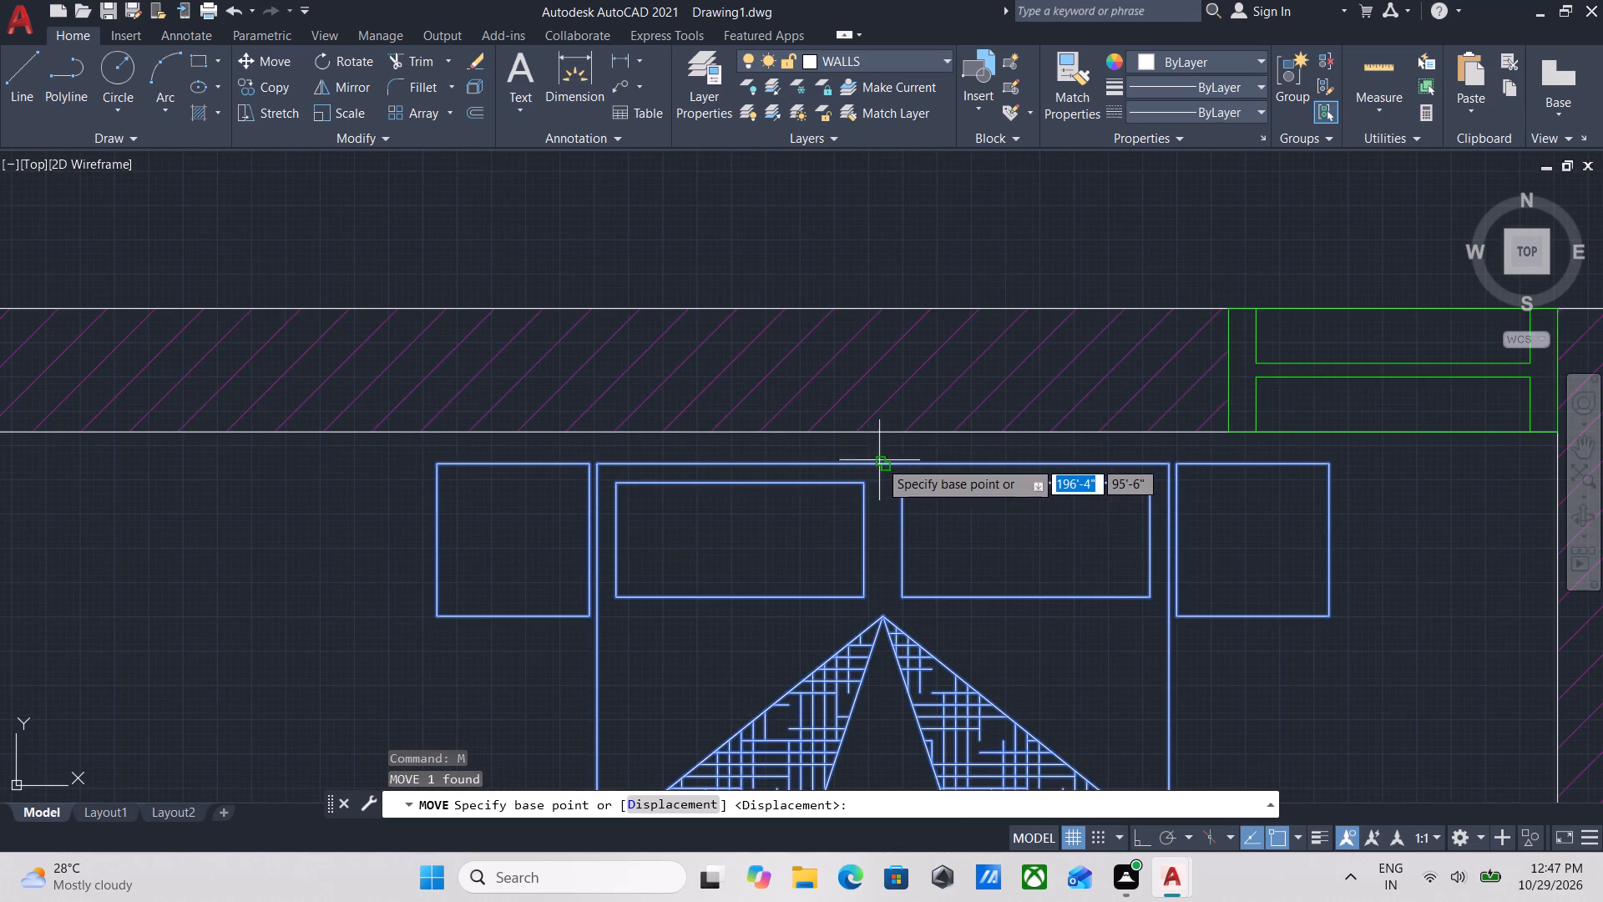
{"action": "left_click", "coordinate": [886, 459]}
{"action": "scroll", "coordinate": [684, 517], "scroll_direction": "down", "scroll_amount": 1}
{"action": "middle_click_drag", "start_coordinate": [684, 517], "coordinate": [1035, 530]}
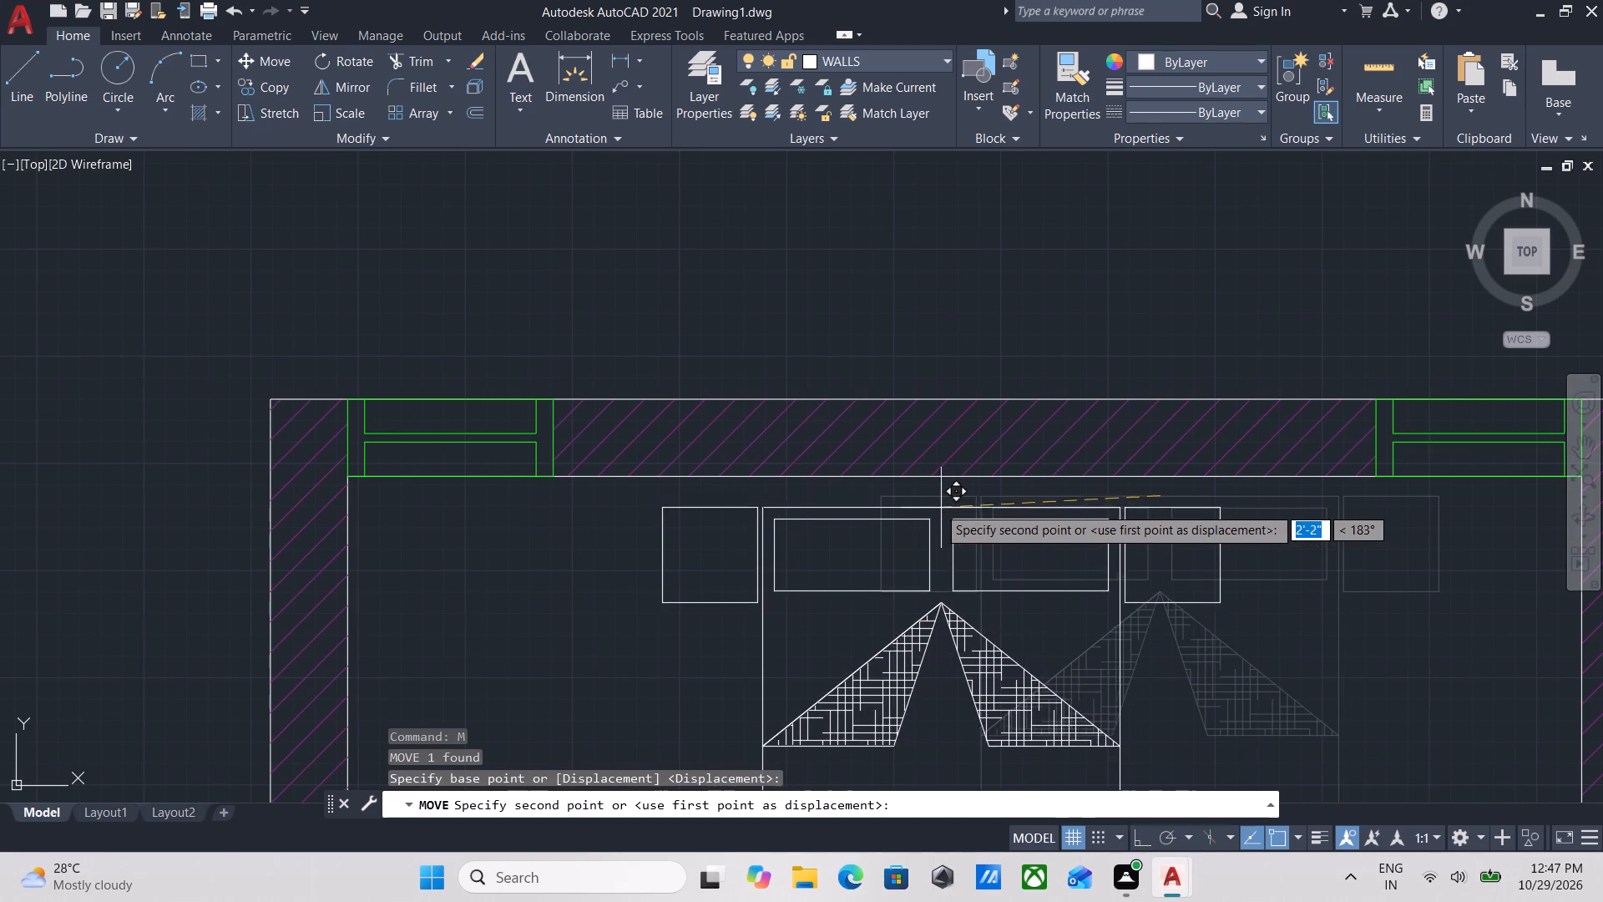
{"action": "left_click", "coordinate": [930, 504]}
Copy the L-shaped kitchen counter from beside the plan into the upper-left corner of the room adjoining the bedroom.
{"action": "scroll", "coordinate": [957, 517], "scroll_direction": "down", "scroll_amount": 1}
{"action": "middle_click_drag", "start_coordinate": [957, 517], "coordinate": [983, 438]}
{"action": "scroll", "coordinate": [1064, 563], "scroll_direction": "down", "scroll_amount": 1}
{"action": "middle_click_drag", "start_coordinate": [1064, 563], "coordinate": [1063, 538]}
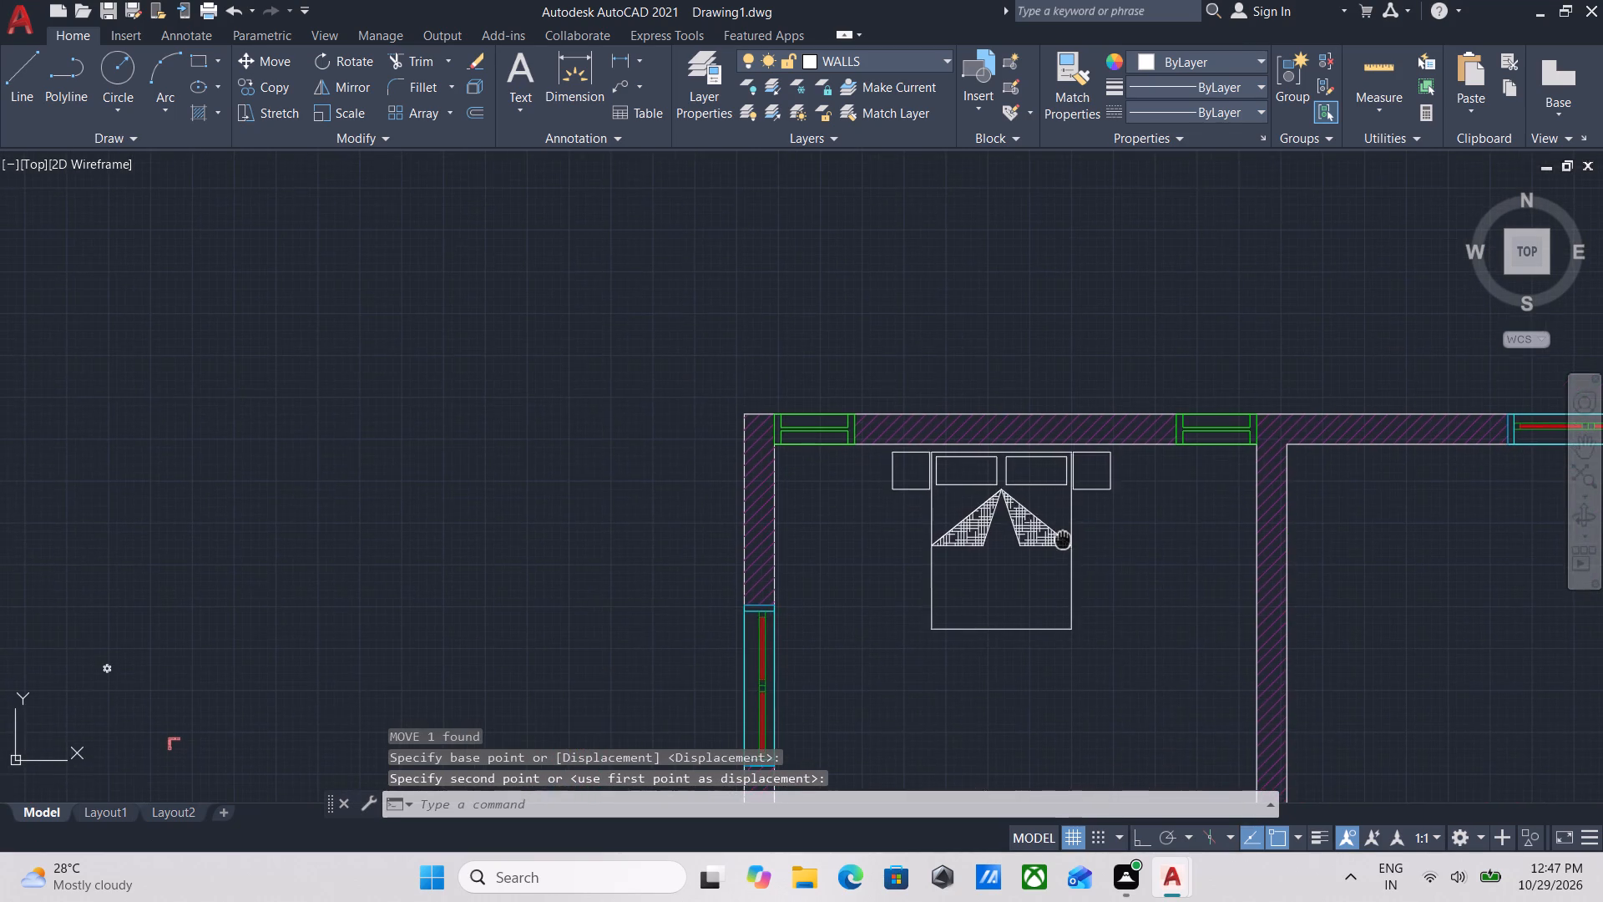
{"action": "scroll", "coordinate": [1207, 659], "scroll_direction": "down", "scroll_amount": 1}
{"action": "middle_click_drag", "start_coordinate": [1207, 659], "coordinate": [1141, 624]}
{"action": "scroll", "coordinate": [1206, 658], "scroll_direction": "down", "scroll_amount": 1}
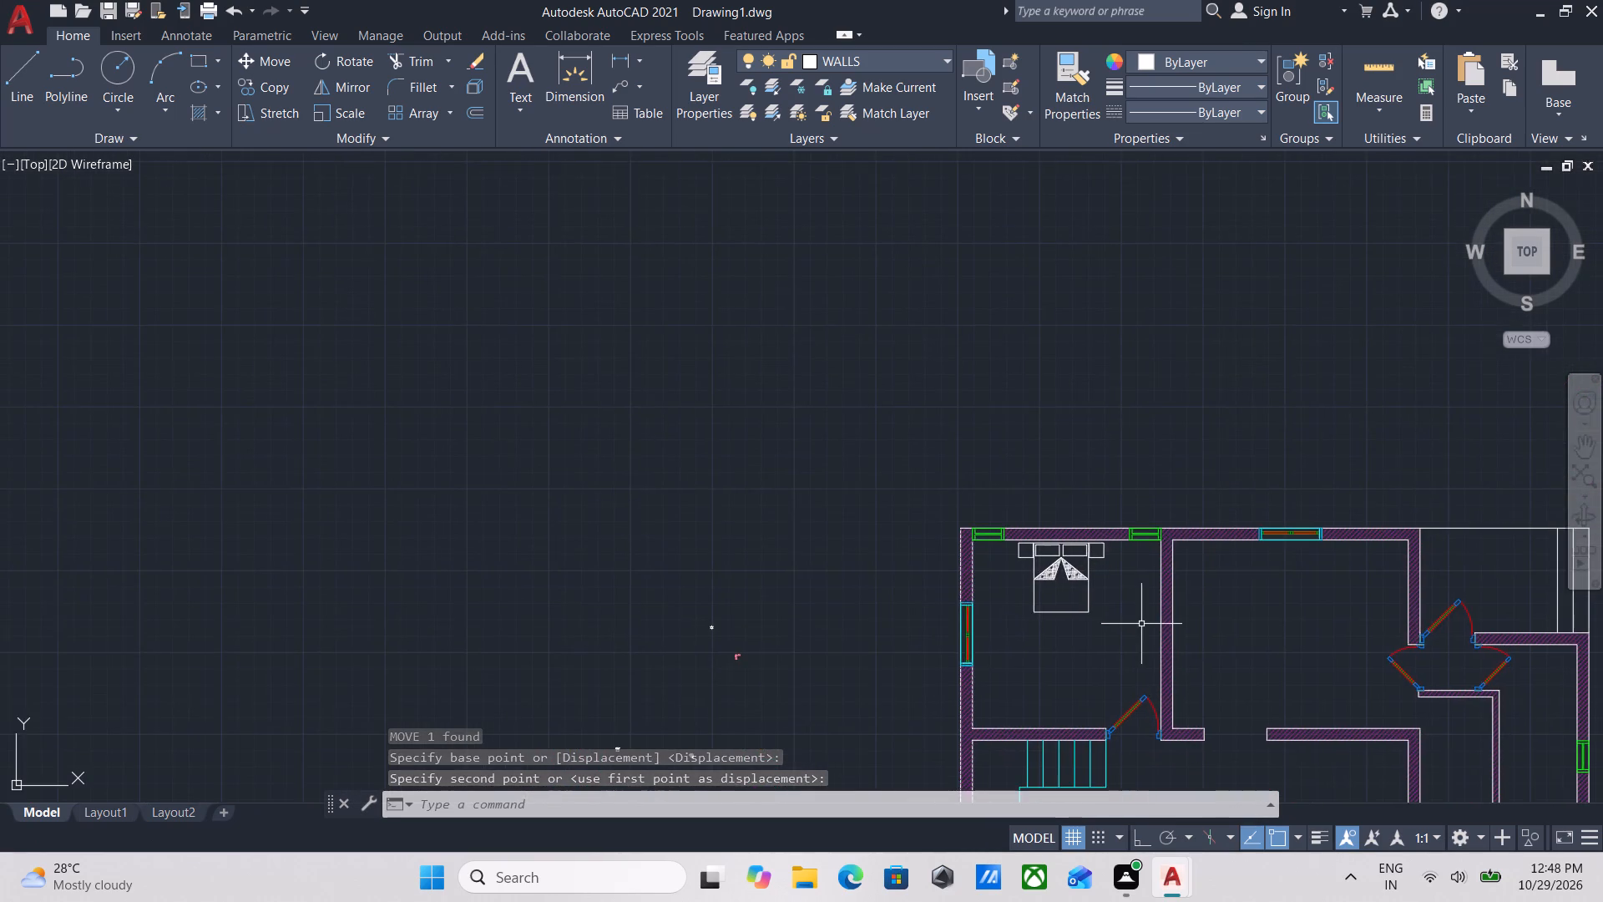
{"action": "middle_click_drag", "start_coordinate": [1141, 624], "coordinate": [1206, 565]}
{"action": "scroll", "coordinate": [806, 619], "scroll_direction": "up", "scroll_amount": 6}
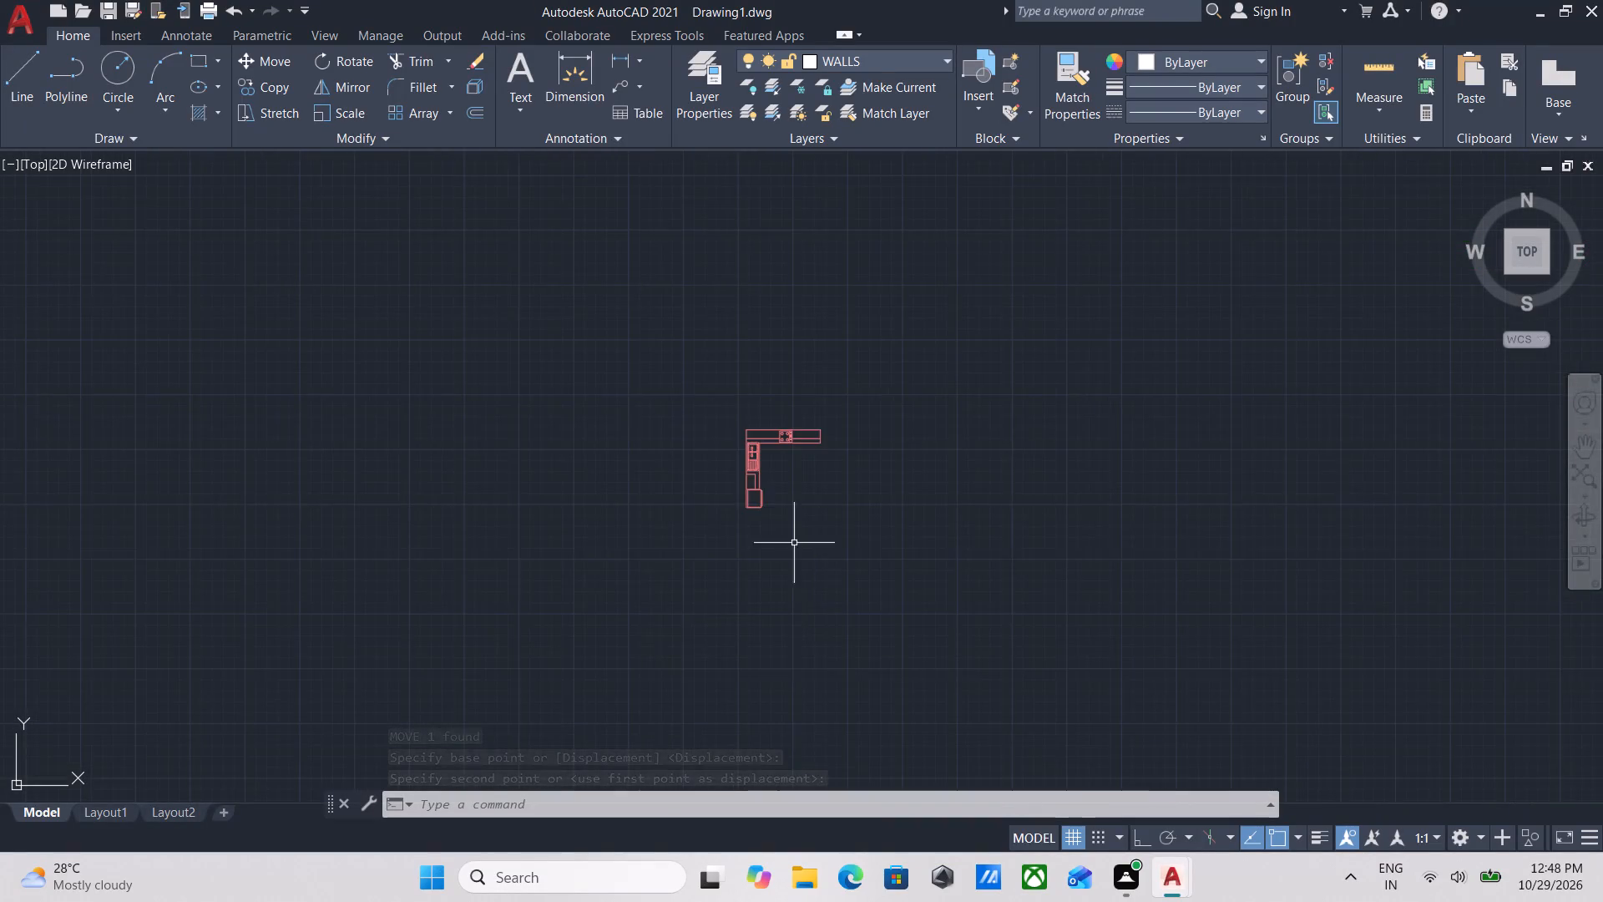
{"action": "scroll", "coordinate": [792, 536], "scroll_direction": "up", "scroll_amount": 1}
{"action": "middle_click_drag", "start_coordinate": [792, 536], "coordinate": [862, 685]}
{"action": "left_click_drag", "start_coordinate": [879, 600], "coordinate": [872, 593]}
{"action": "left_click", "coordinate": [770, 478]}
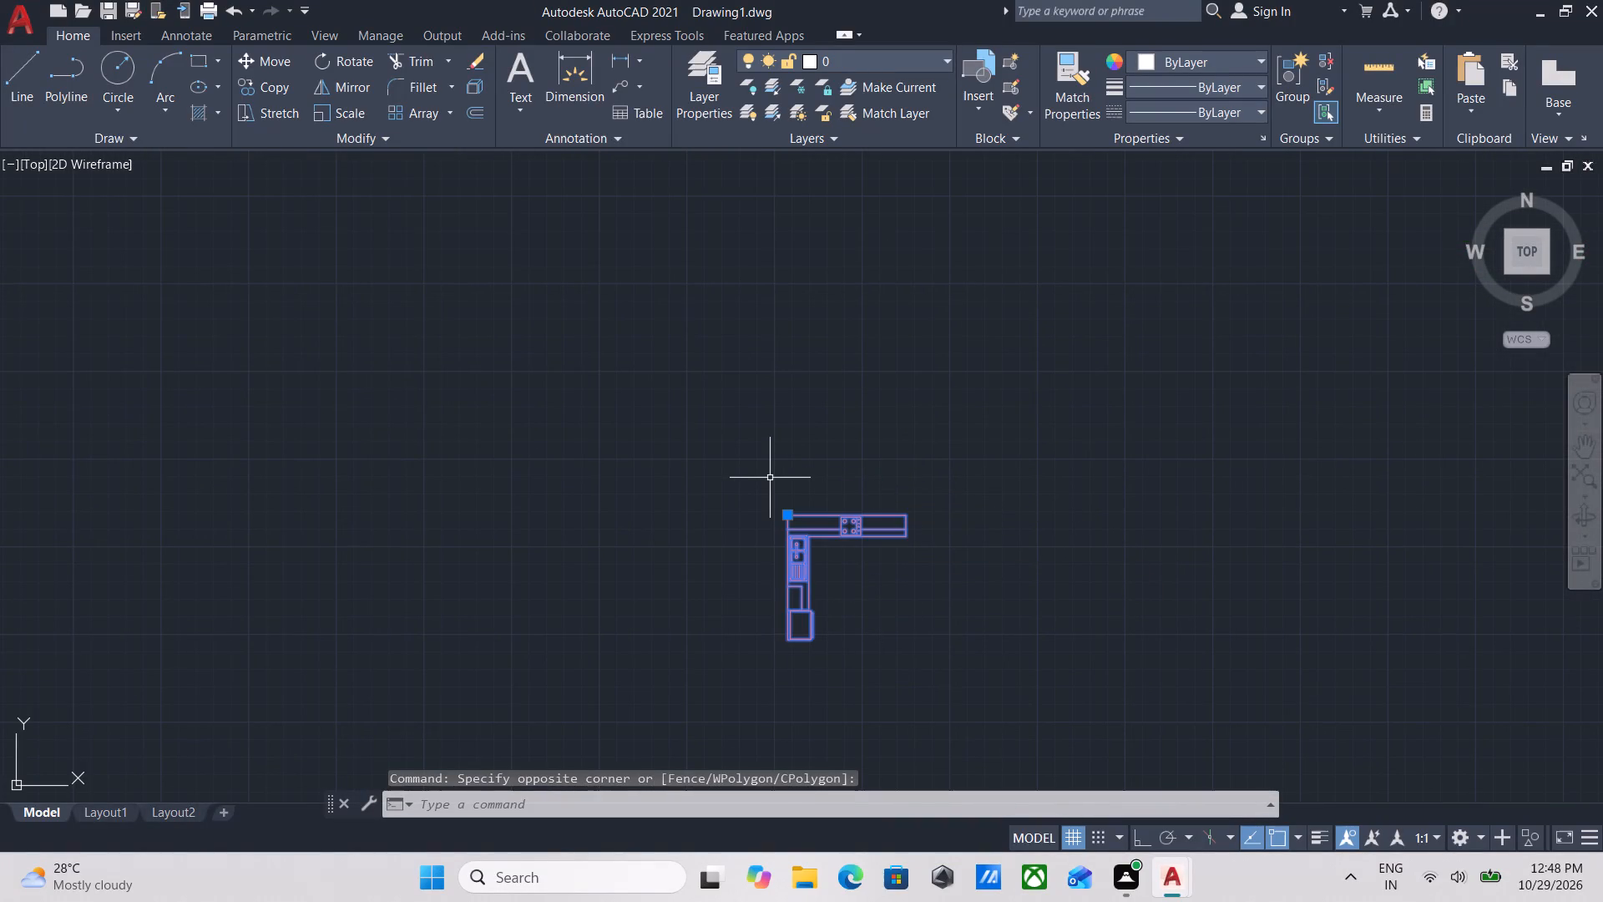
{"action": "type", "text": "CO"}
{"action": "key", "text": "Return"}
{"action": "scroll", "coordinate": [774, 492], "scroll_direction": "up", "scroll_amount": 2}
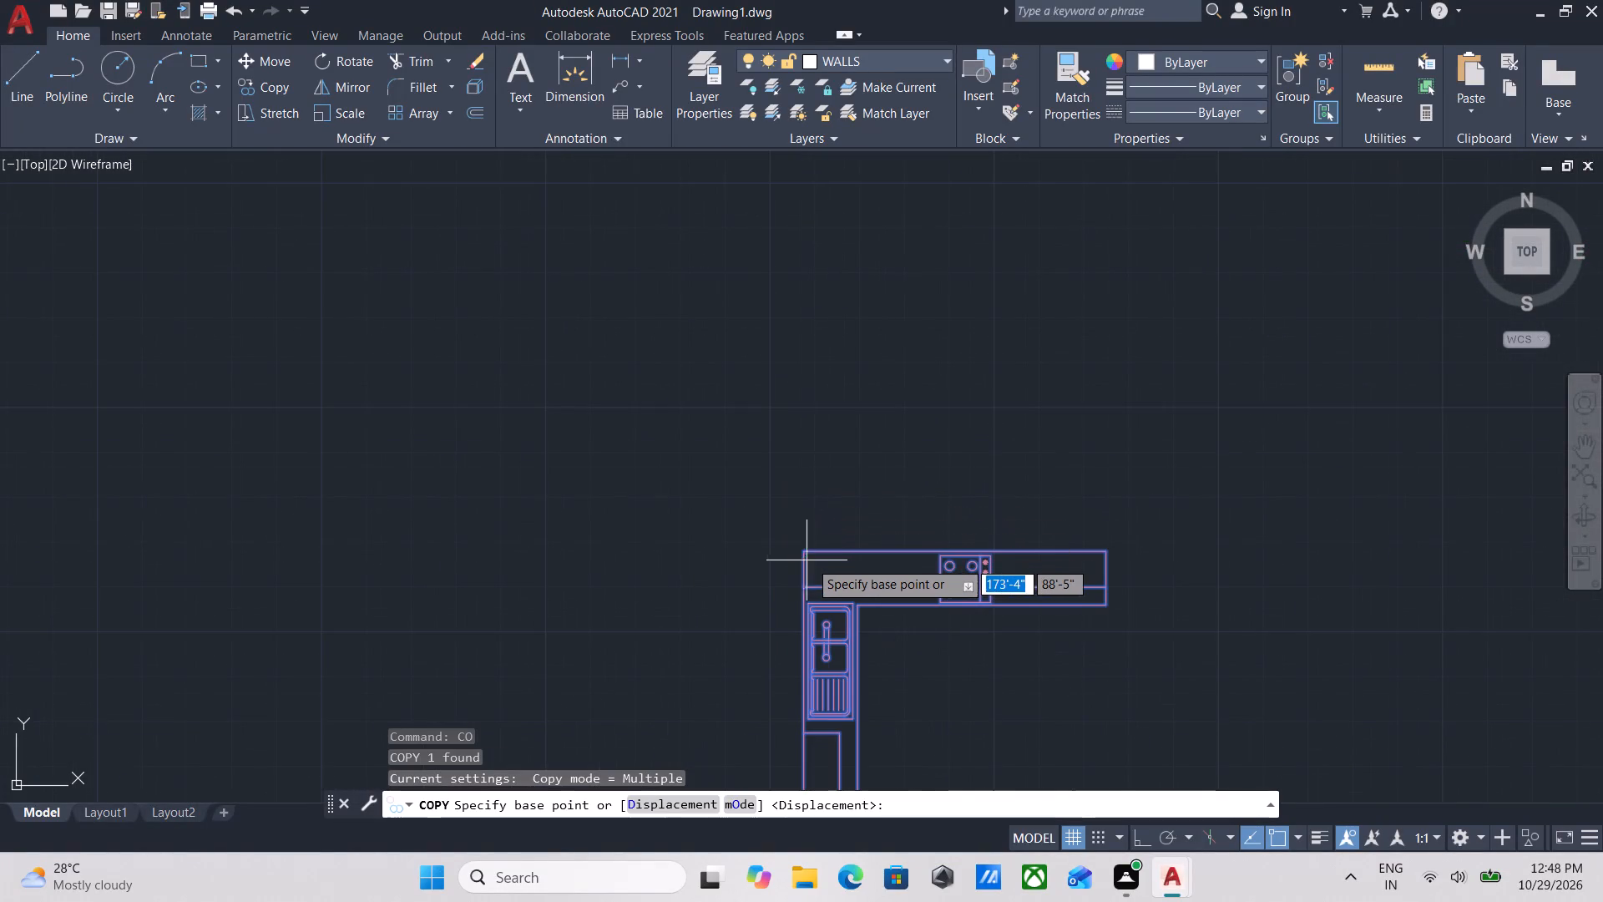
{"action": "left_click", "coordinate": [805, 559]}
{"action": "scroll", "coordinate": [1204, 430], "scroll_direction": "down", "scroll_amount": 2}
{"action": "middle_click_drag", "start_coordinate": [1191, 430], "coordinate": [709, 475]}
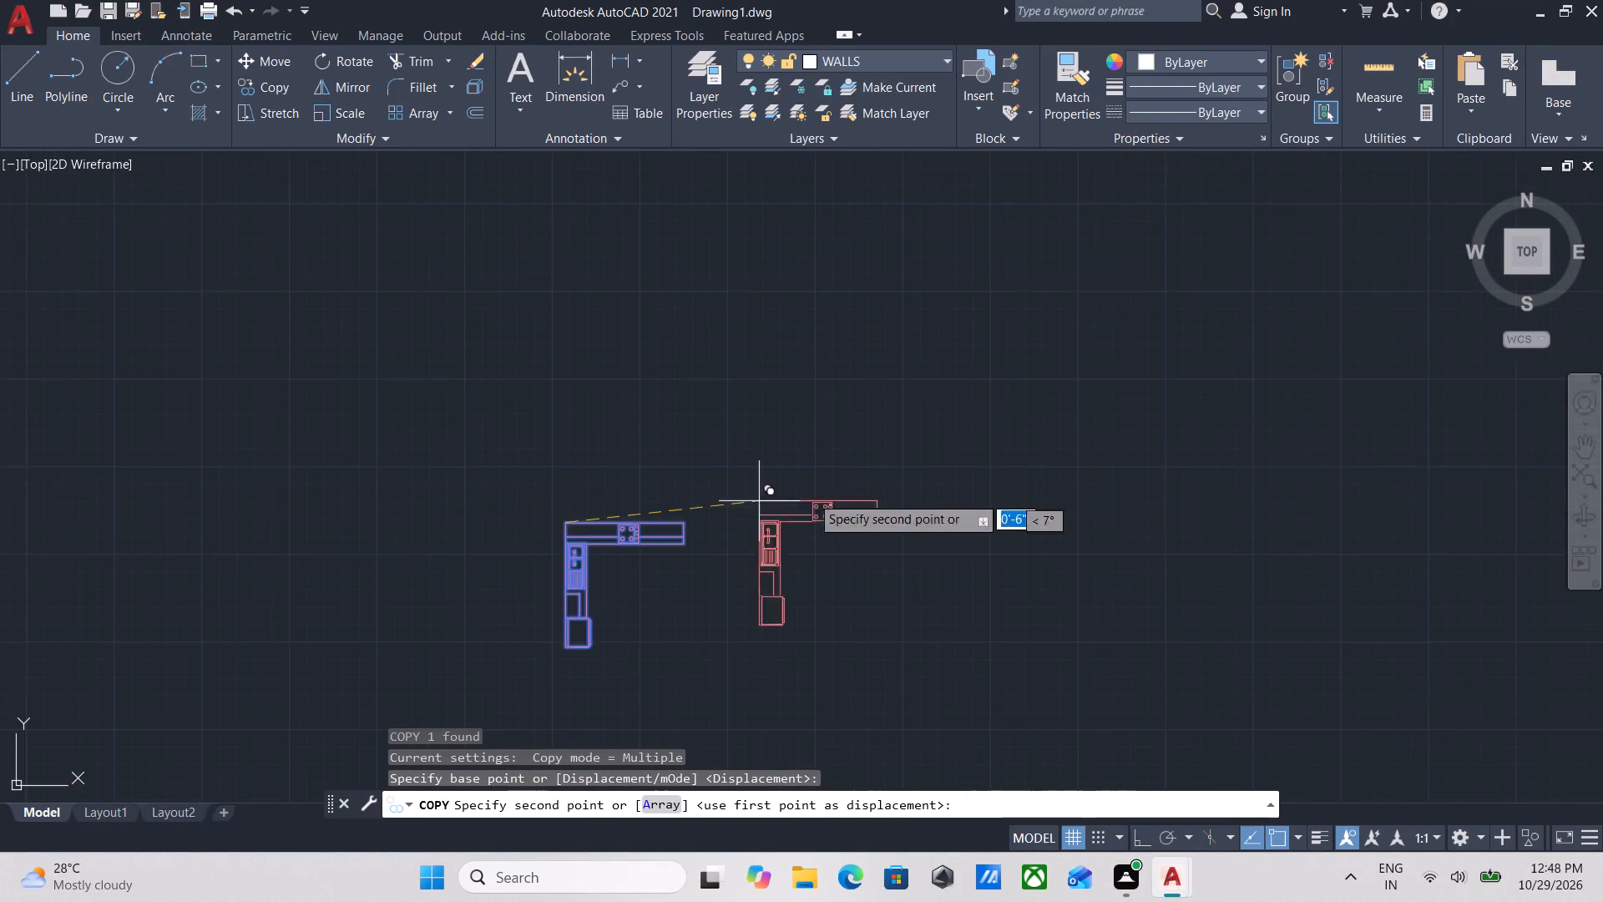
{"action": "scroll", "coordinate": [1017, 488], "scroll_direction": "down", "scroll_amount": 4}
{"action": "middle_click_drag", "start_coordinate": [1014, 489], "coordinate": [540, 530]}
{"action": "scroll", "coordinate": [938, 515], "scroll_direction": "down", "scroll_amount": 3}
{"action": "middle_click_drag", "start_coordinate": [871, 526], "coordinate": [559, 605]}
{"action": "scroll", "coordinate": [998, 560], "scroll_direction": "up", "scroll_amount": 2}
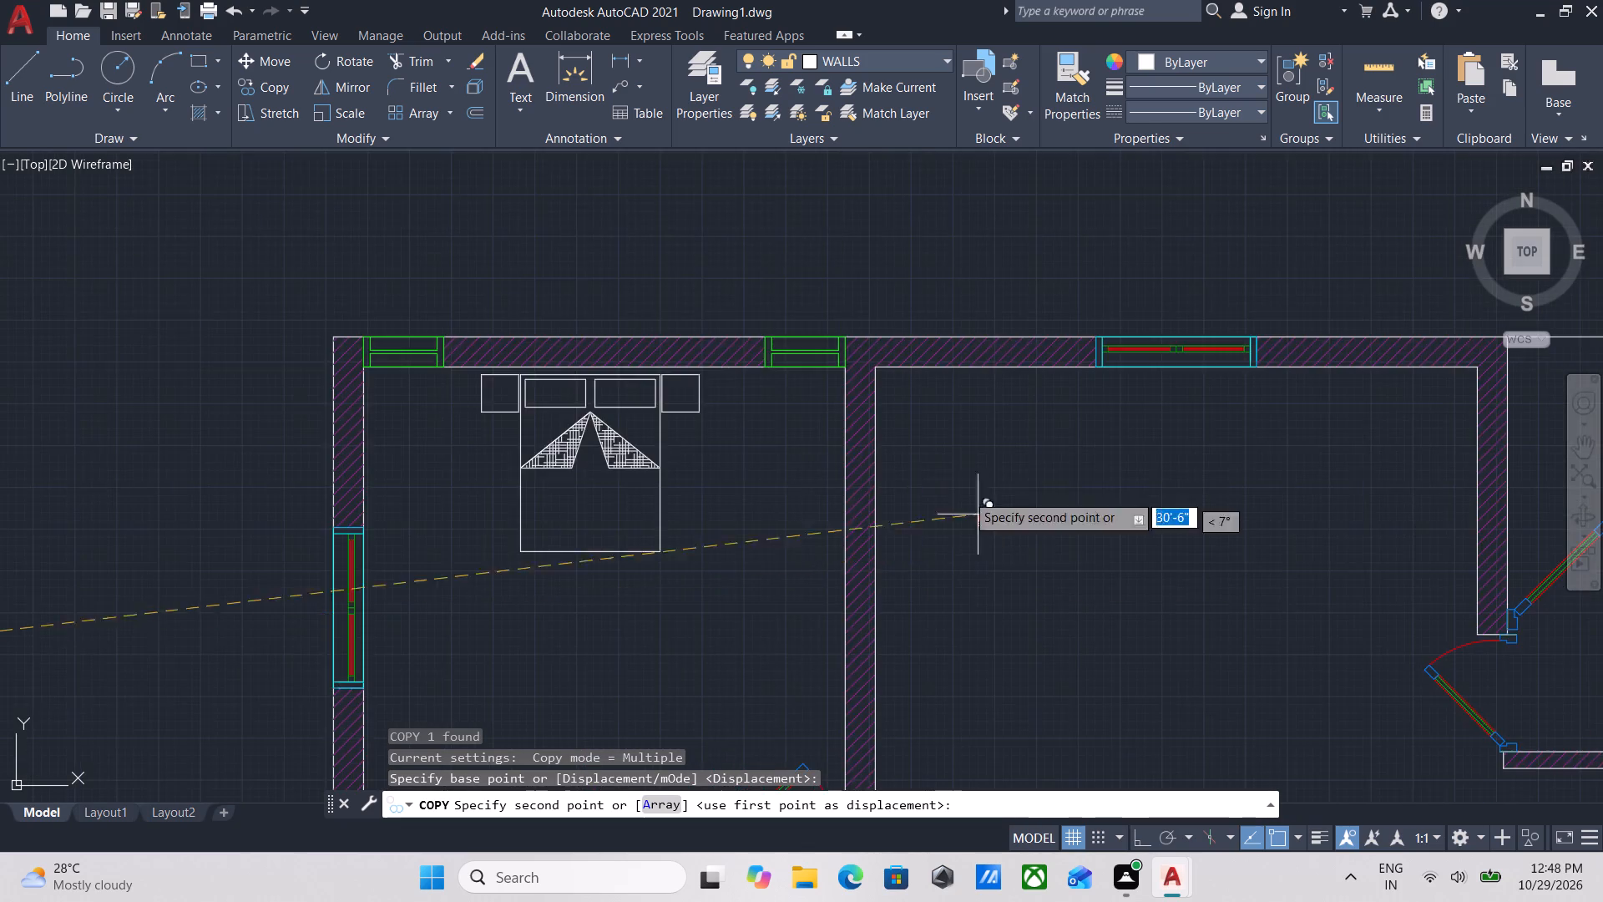
{"action": "scroll", "coordinate": [933, 438], "scroll_direction": "up", "scroll_amount": 1}
{"action": "middle_click_drag", "start_coordinate": [933, 438], "coordinate": [960, 705]}
{"action": "scroll", "coordinate": [944, 692], "scroll_direction": "up", "scroll_amount": 2}
{"action": "middle_click_drag", "start_coordinate": [846, 501], "coordinate": [936, 611]}
{"action": "scroll", "coordinate": [936, 611], "scroll_direction": "up", "scroll_amount": 1}
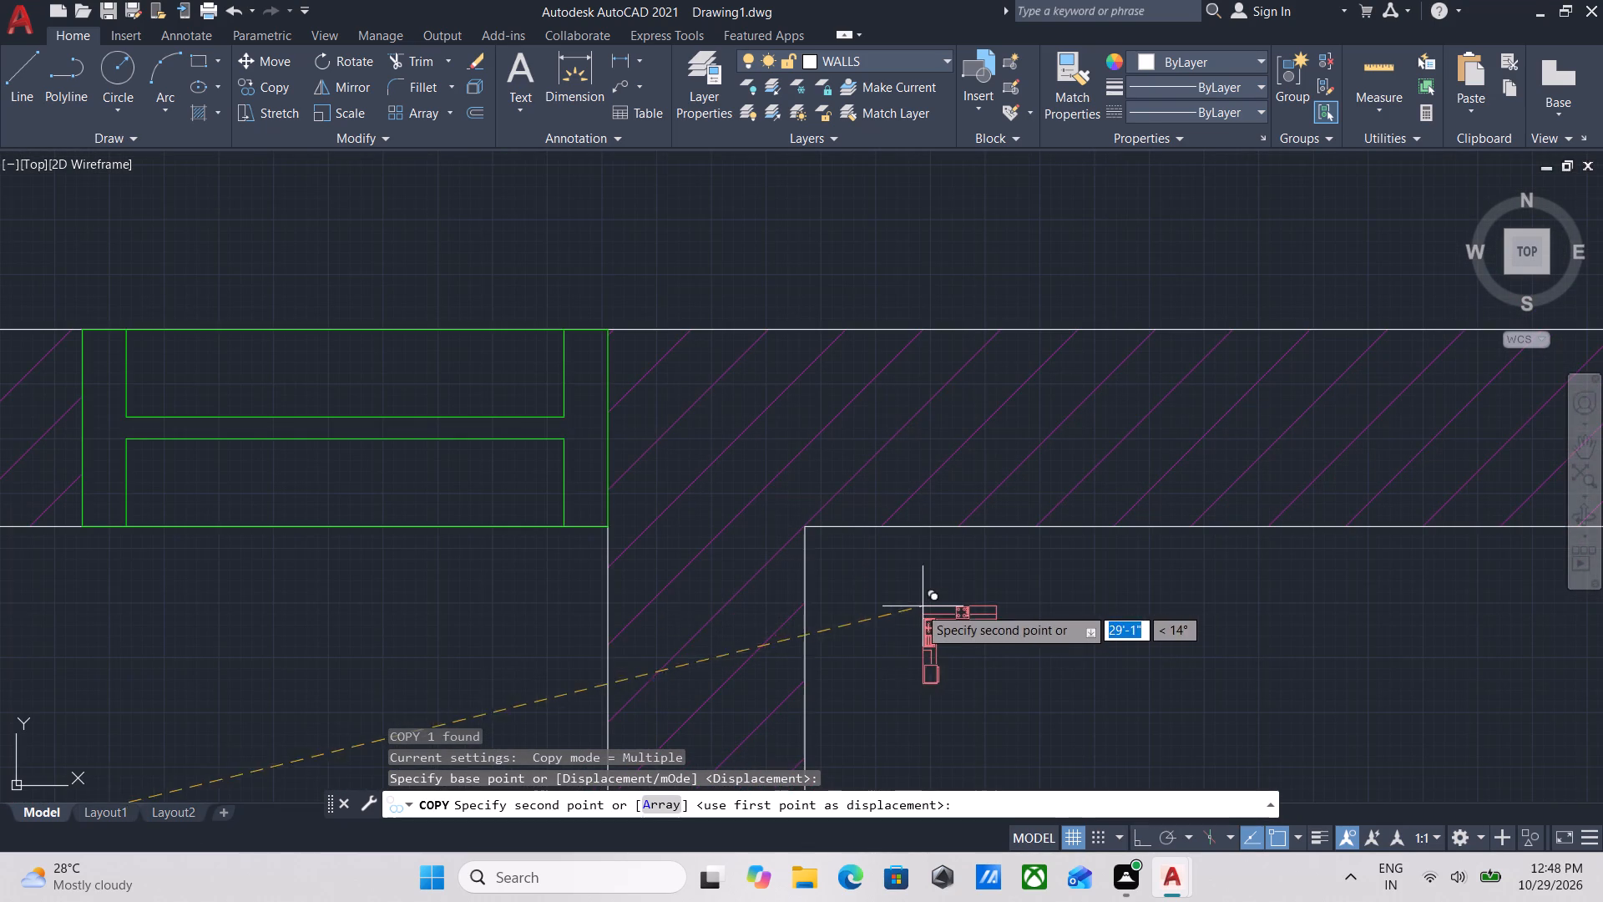
{"action": "left_click", "coordinate": [847, 570]}
{"action": "scroll", "coordinate": [878, 585], "scroll_direction": "up", "scroll_amount": 2}
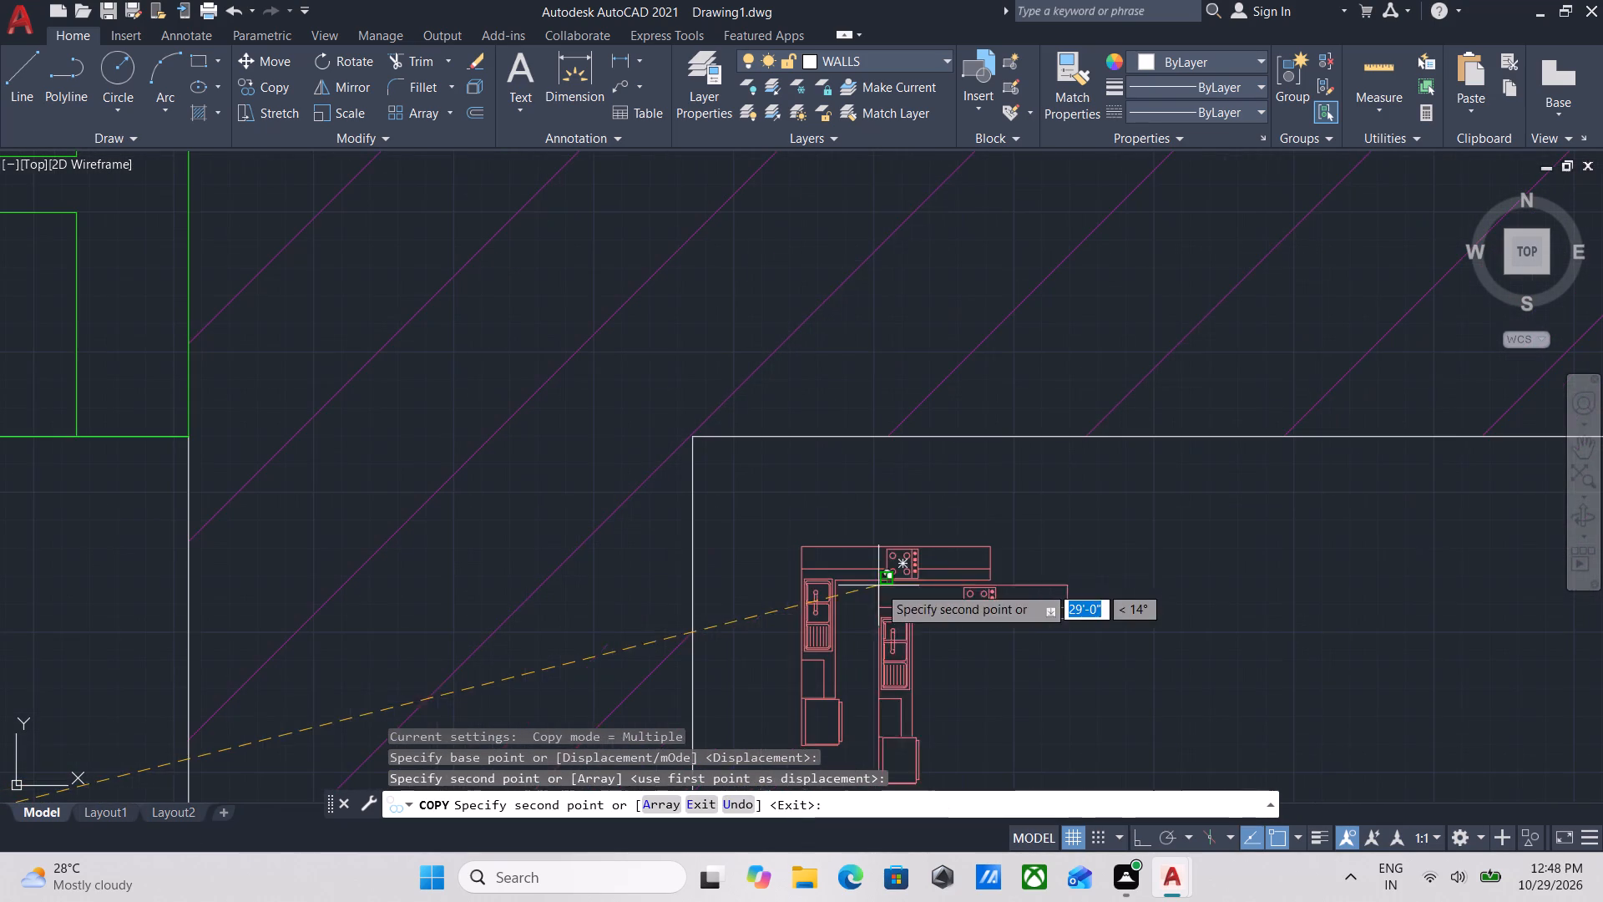
{"action": "key", "text": "Escape"}
Scale the copied kitchen counter up from its upper-left corner by a freehand factor of about 3'-0".
{"action": "left_click_drag", "start_coordinate": [924, 509], "coordinate": [908, 540]}
{"action": "left_click", "coordinate": [853, 619]}
{"action": "type", "text": "SCALE"}
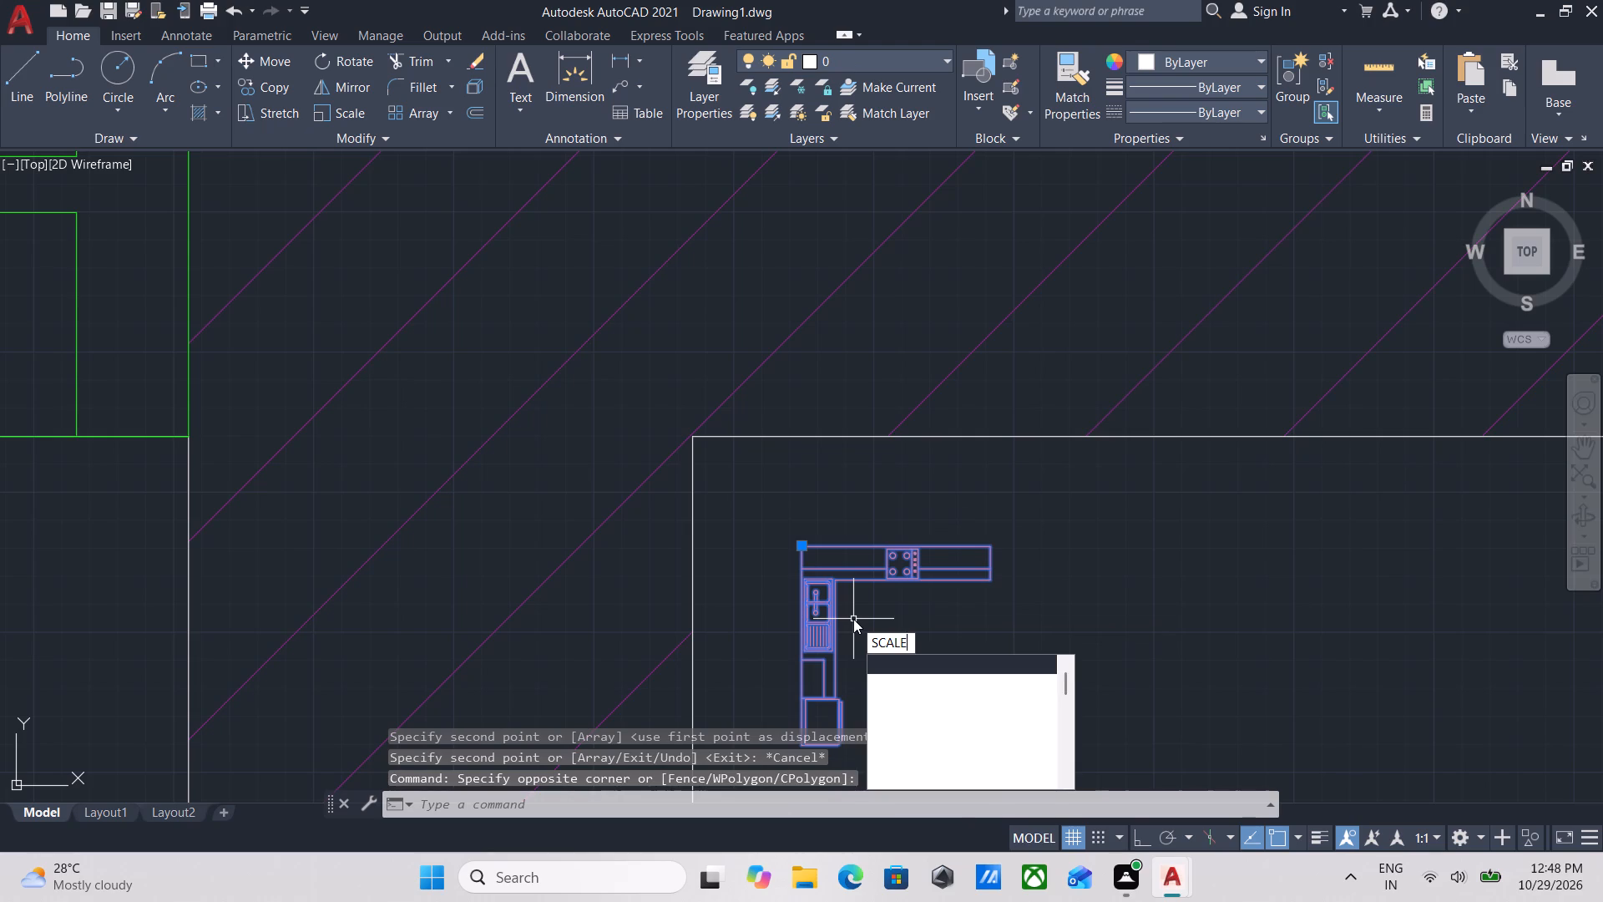
{"action": "key", "text": "Return"}
{"action": "scroll", "coordinate": [829, 565], "scroll_direction": "up", "scroll_amount": 2}
{"action": "left_click", "coordinate": [785, 538]}
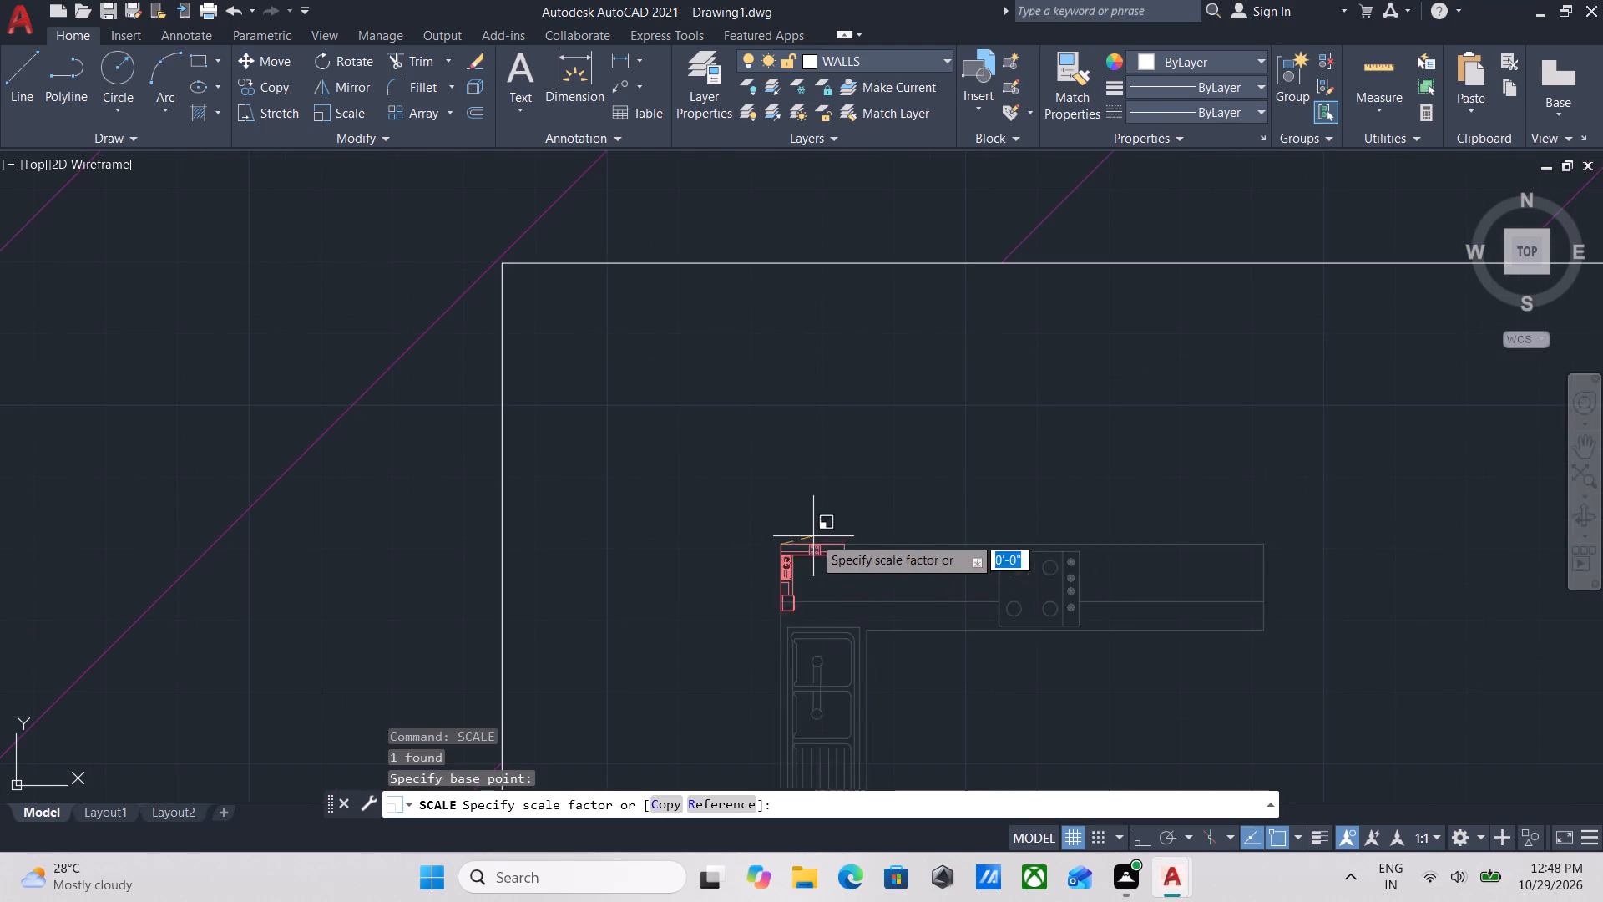
{"action": "scroll", "coordinate": [1555, 545], "scroll_direction": "down", "scroll_amount": 1}
{"action": "middle_click_drag", "start_coordinate": [1555, 545], "coordinate": [1145, 518]}
{"action": "scroll", "coordinate": [1184, 519], "scroll_direction": "down", "scroll_amount": 3}
{"action": "middle_click_drag", "start_coordinate": [1184, 519], "coordinate": [948, 553]}
{"action": "scroll", "coordinate": [1240, 583], "scroll_direction": "down", "scroll_amount": 3}
{"action": "middle_click_drag", "start_coordinate": [1240, 583], "coordinate": [973, 576]}
{"action": "scroll", "coordinate": [1194, 648], "scroll_direction": "down", "scroll_amount": 1}
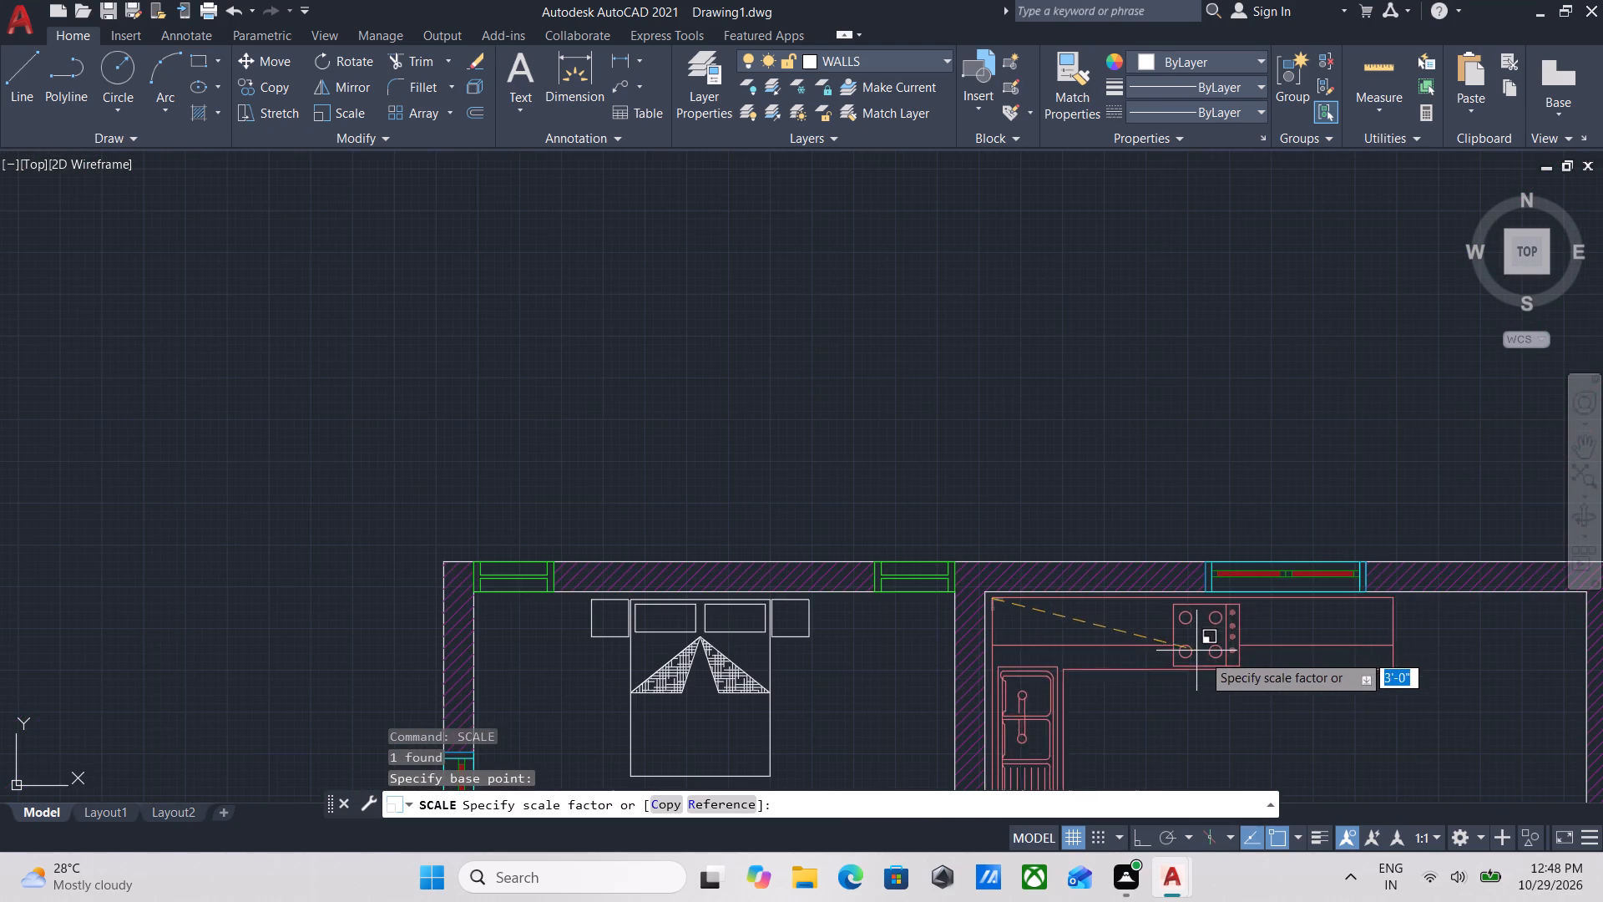
{"action": "scroll", "coordinate": [1217, 661], "scroll_direction": "down", "scroll_amount": 2}
{"action": "middle_click_drag", "start_coordinate": [1217, 661], "coordinate": [1210, 622]}
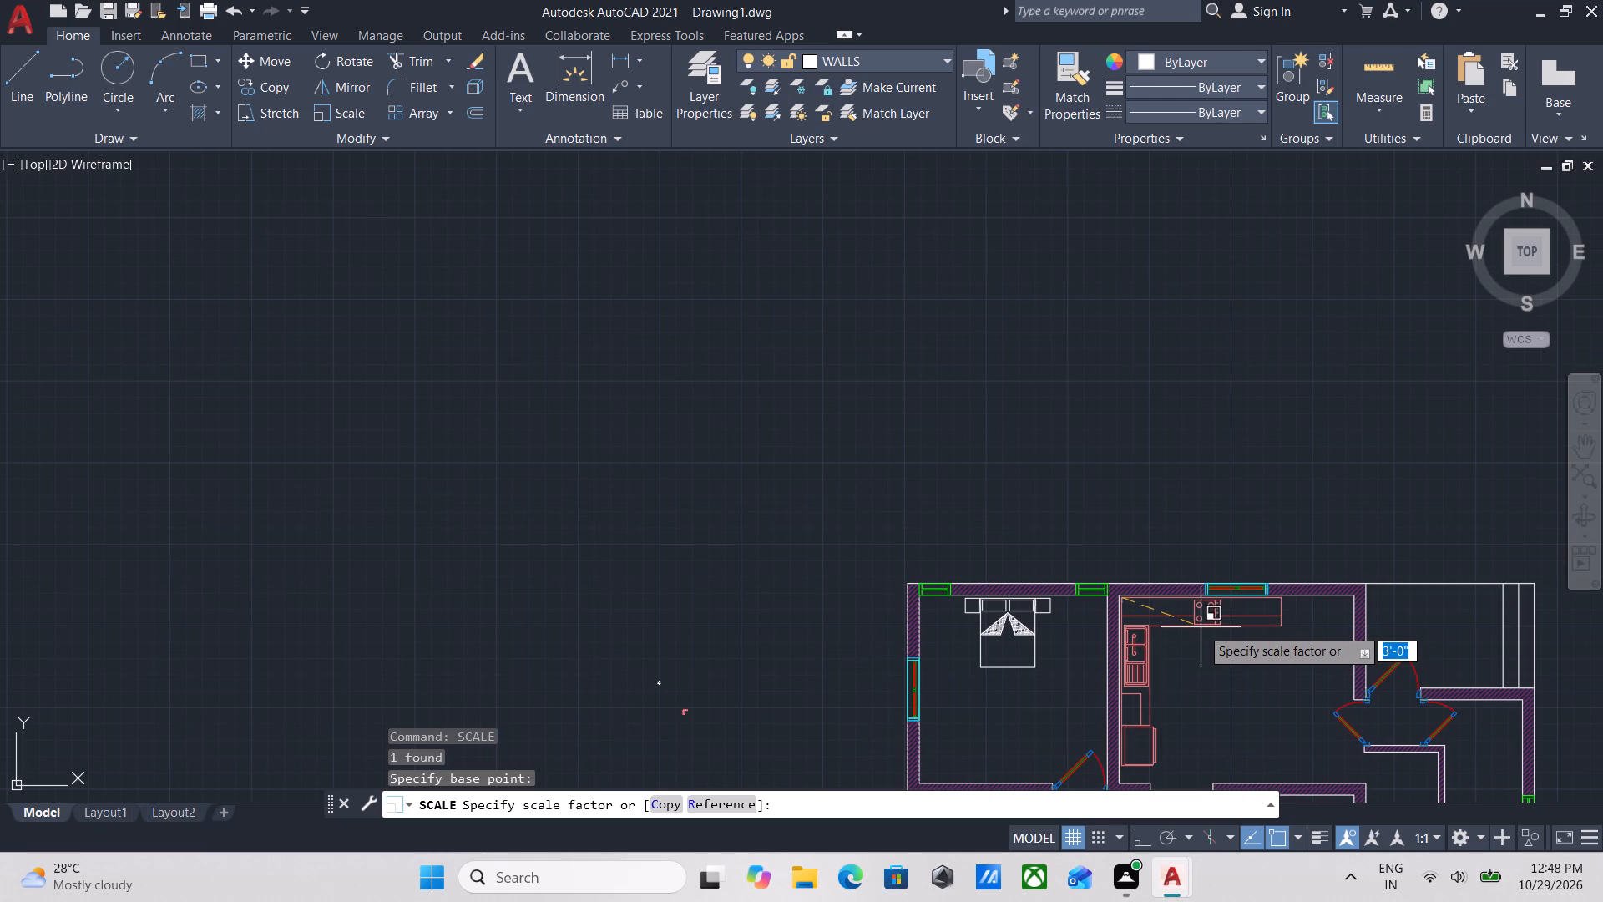
{"action": "left_click", "coordinate": [1201, 627]}
Scale the upper-left bedroom's bed up freehand from its upper-left corner until it nearly reaches the room's right wall.
{"action": "middle_click_drag", "start_coordinate": [1187, 670], "coordinate": [1239, 588]}
{"action": "scroll", "coordinate": [1067, 584], "scroll_direction": "up", "scroll_amount": 2}
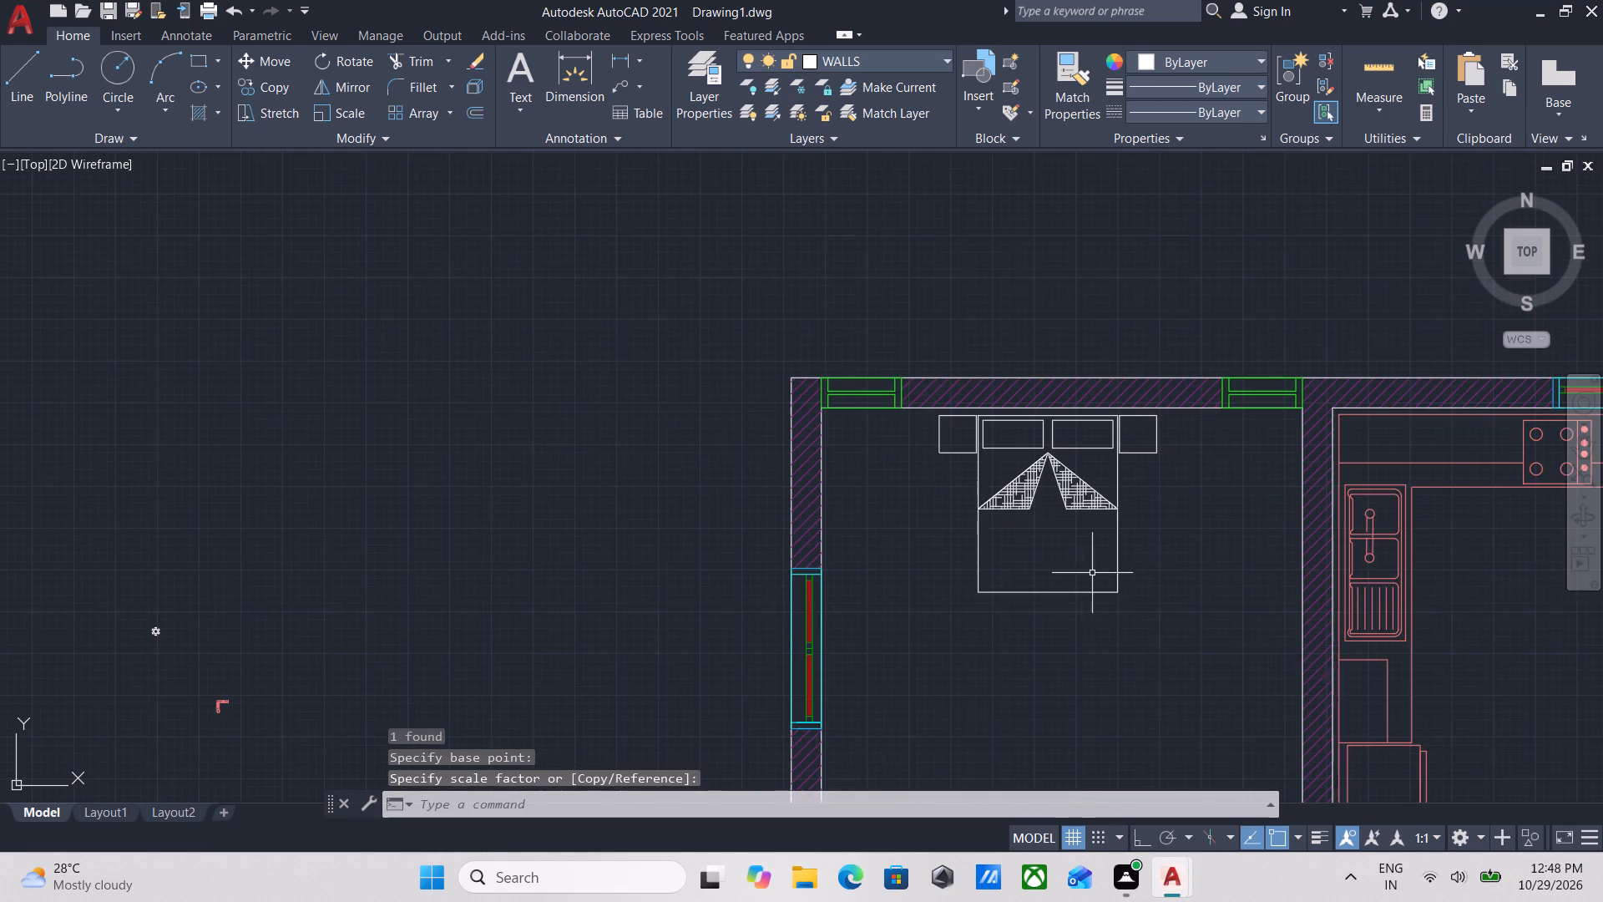
{"action": "left_click", "coordinate": [1146, 573]}
{"action": "left_click", "coordinate": [1087, 543]}
{"action": "middle_click_drag", "start_coordinate": [1087, 544], "coordinate": [1086, 657]}
{"action": "middle_click_drag", "start_coordinate": [1049, 590], "coordinate": [1049, 605]}
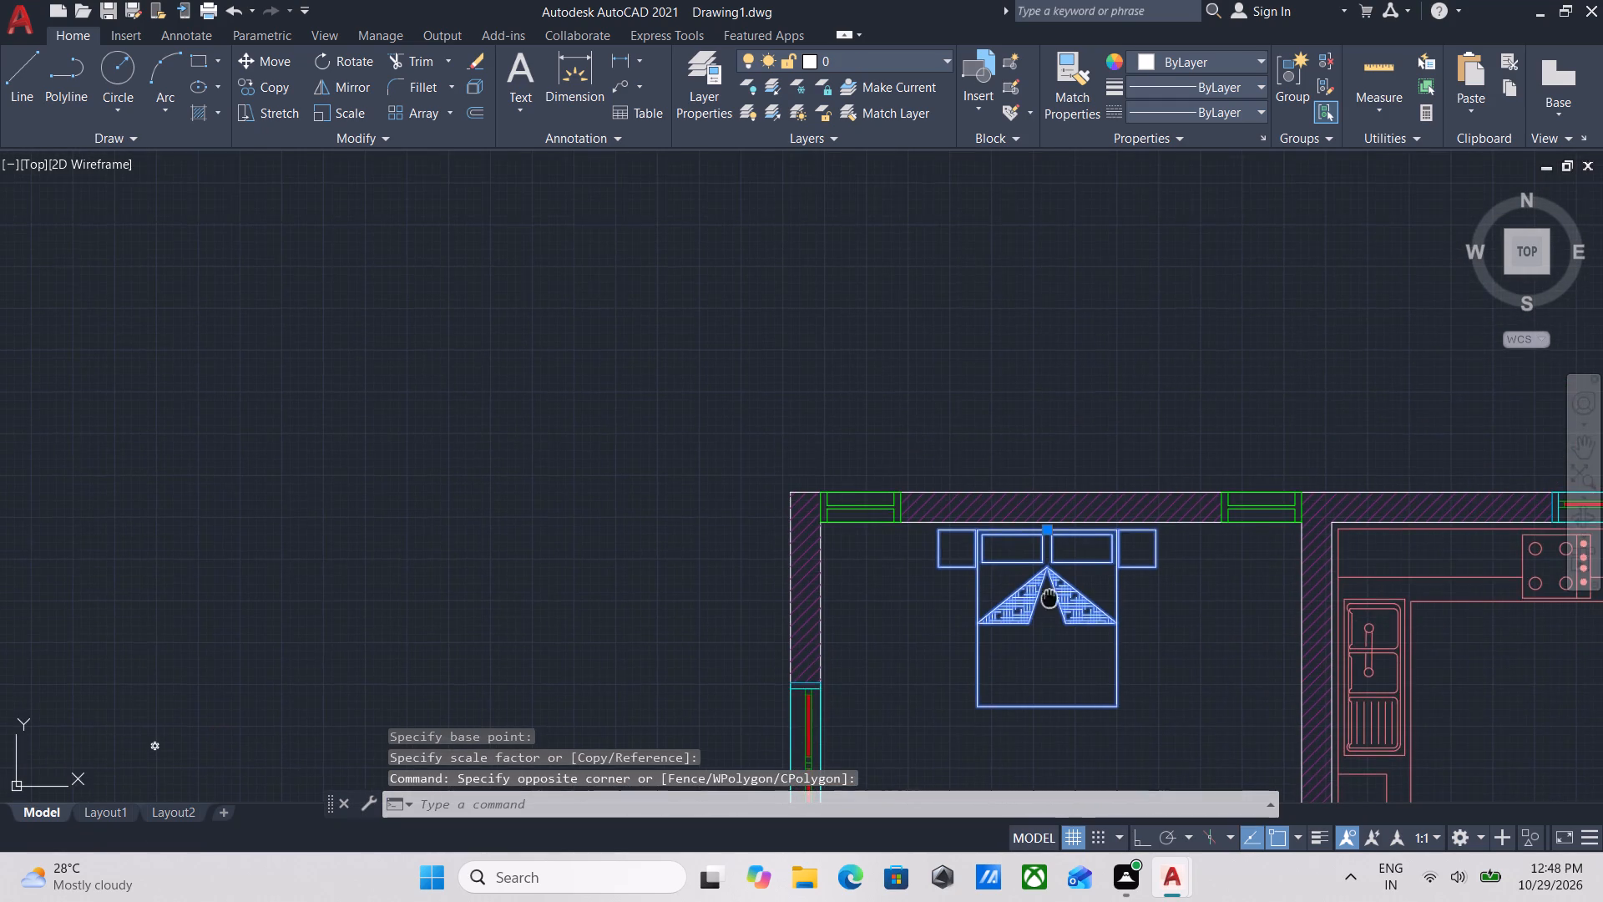
{"action": "middle_click_drag", "start_coordinate": [1049, 605], "coordinate": [1034, 702]}
{"action": "type", "text": "SCA"}
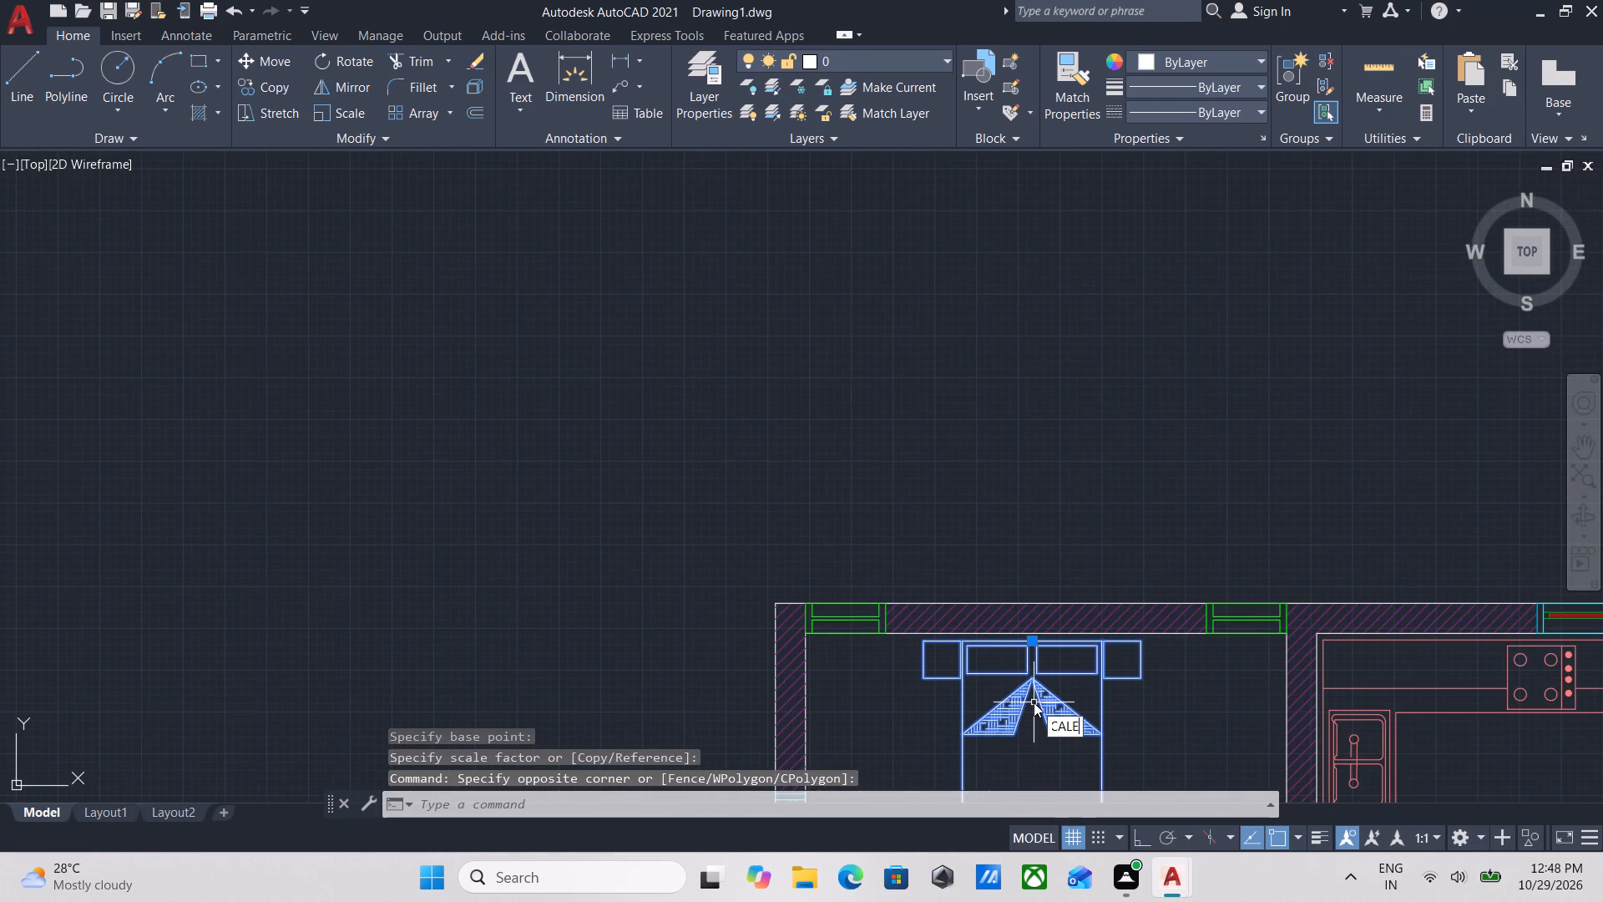
{"action": "key", "text": "Return"}
{"action": "scroll", "coordinate": [1034, 702], "scroll_direction": "up", "scroll_amount": 2}
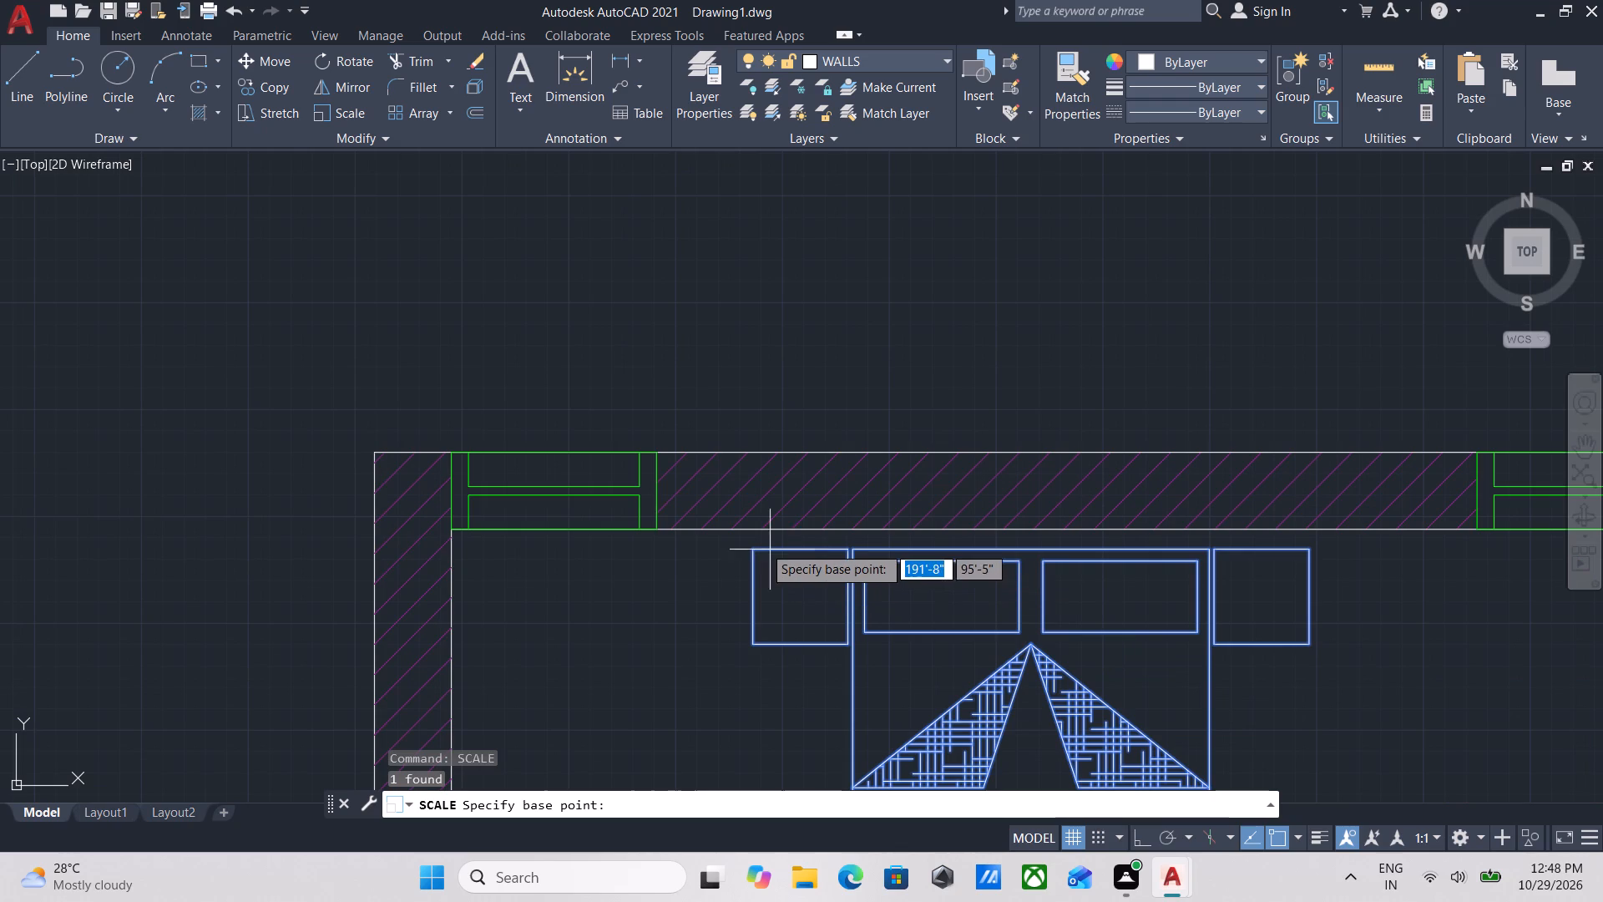
{"action": "left_click", "coordinate": [761, 545]}
{"action": "middle_click_drag", "start_coordinate": [1200, 566], "coordinate": [916, 506]}
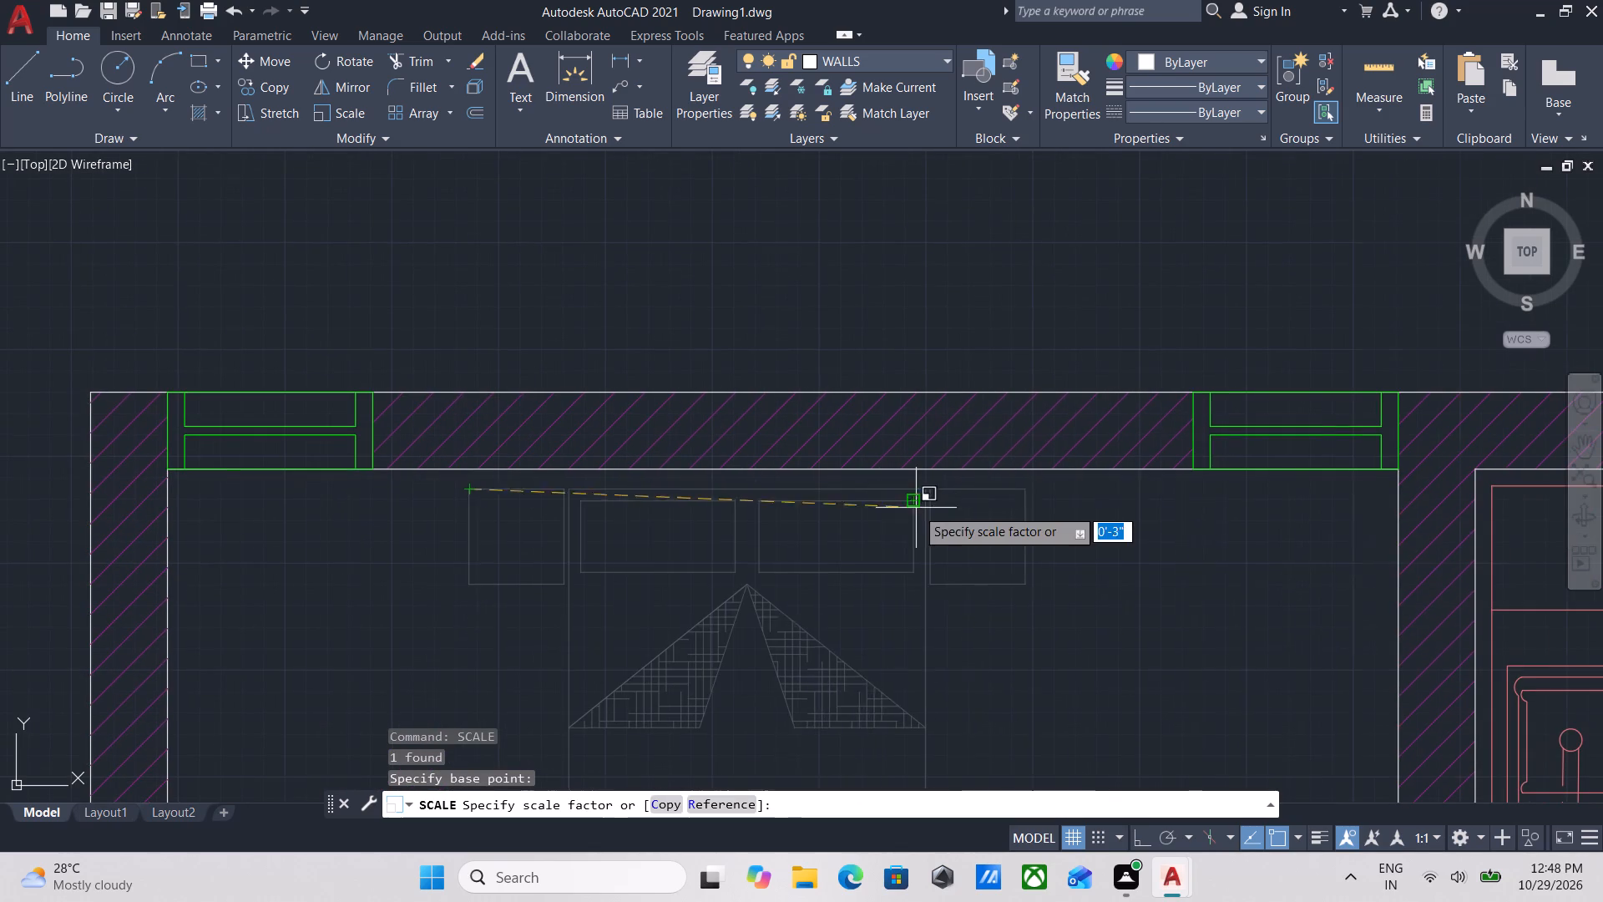
{"action": "left_click", "coordinate": [918, 511]}
Examine the floor plan around the enlarged bed, the kitchen, the staircase and the lower rooms.
{"action": "scroll", "coordinate": [924, 540], "scroll_direction": "down", "scroll_amount": 2}
{"action": "middle_click_drag", "start_coordinate": [924, 540], "coordinate": [845, 475]}
{"action": "scroll", "coordinate": [884, 554], "scroll_direction": "down", "scroll_amount": 1}
{"action": "middle_click_drag", "start_coordinate": [885, 555], "coordinate": [869, 530]}
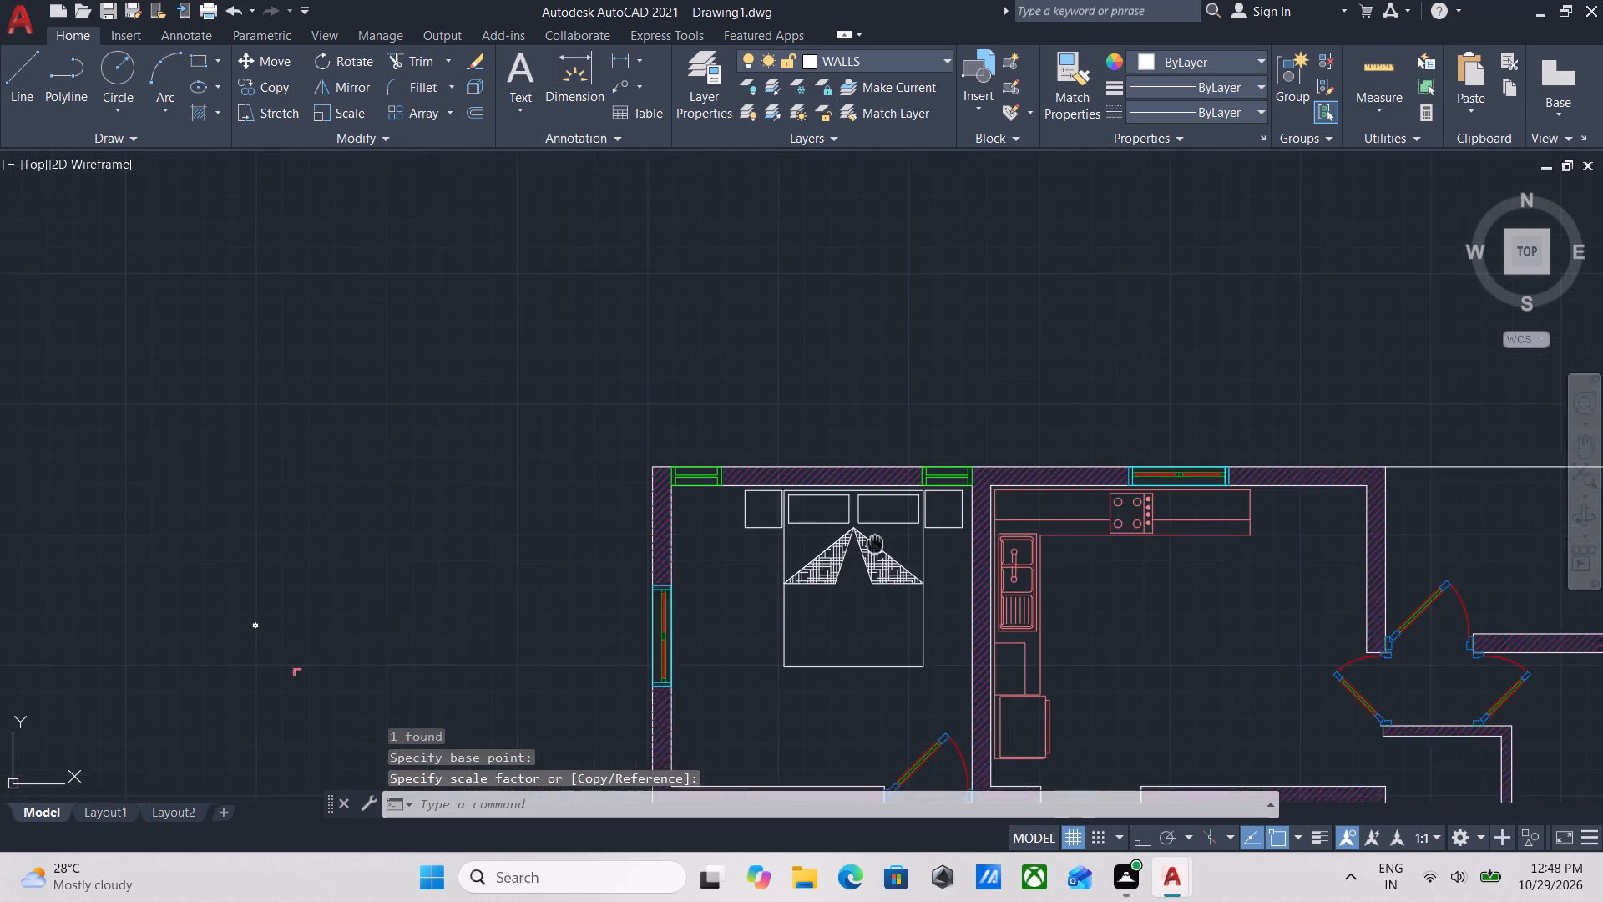
{"action": "middle_click_drag", "start_coordinate": [869, 530], "coordinate": [848, 468]}
{"action": "middle_click_drag", "start_coordinate": [872, 580], "coordinate": [817, 550]}
{"action": "scroll", "coordinate": [1123, 543], "scroll_direction": "down", "scroll_amount": 1}
{"action": "middle_click_drag", "start_coordinate": [1123, 543], "coordinate": [1072, 535]}
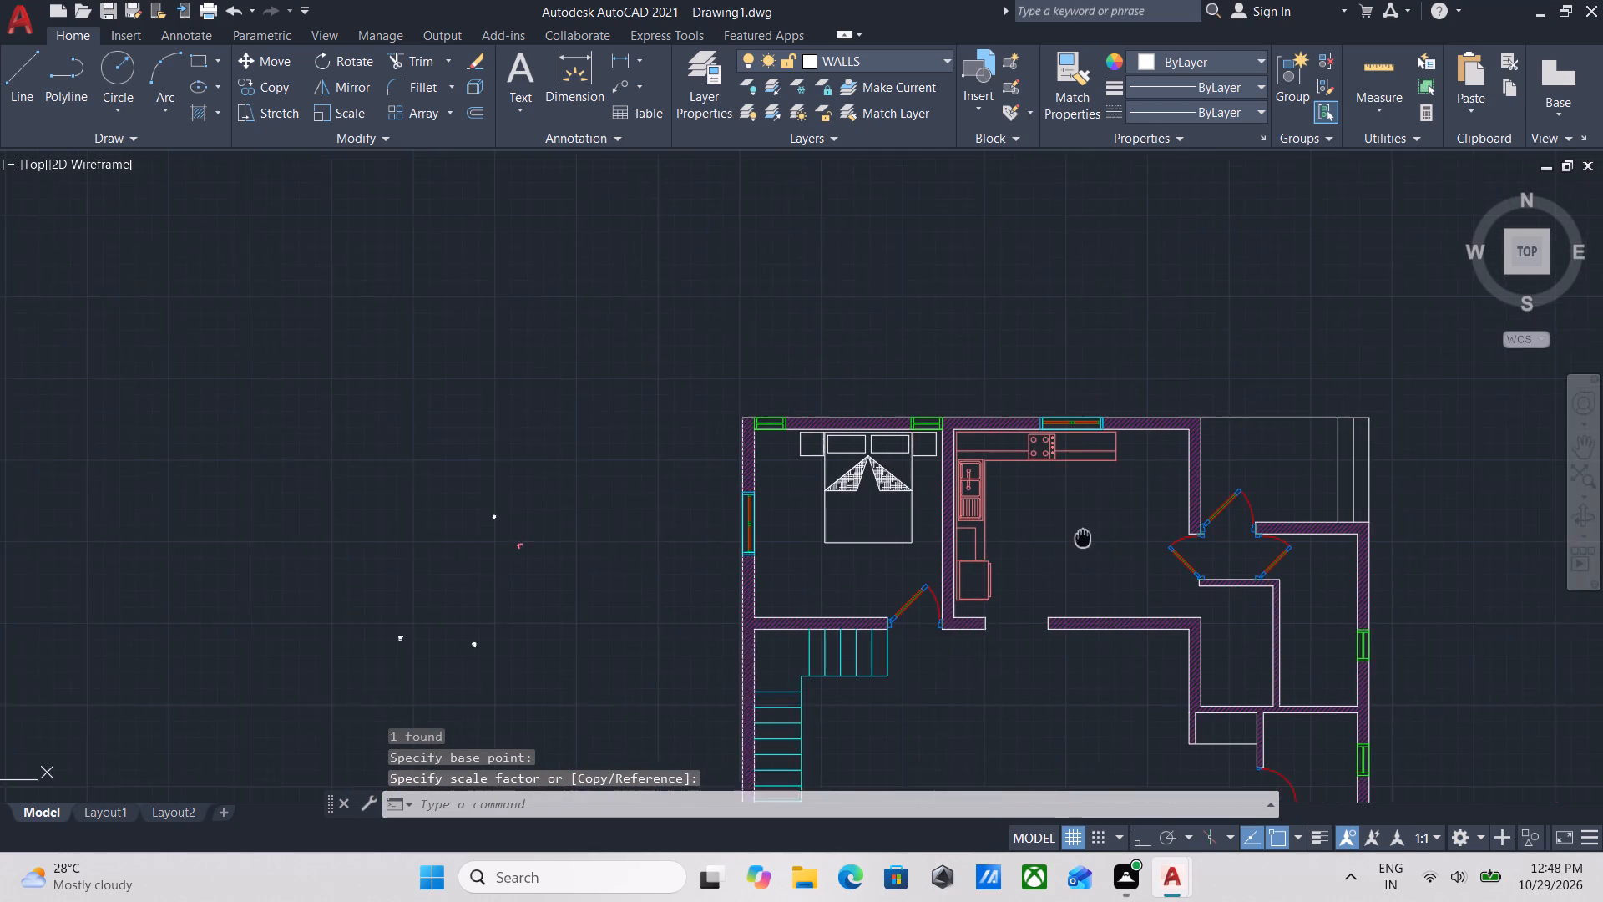
{"action": "middle_click_drag", "start_coordinate": [1072, 535], "coordinate": [1070, 535]}
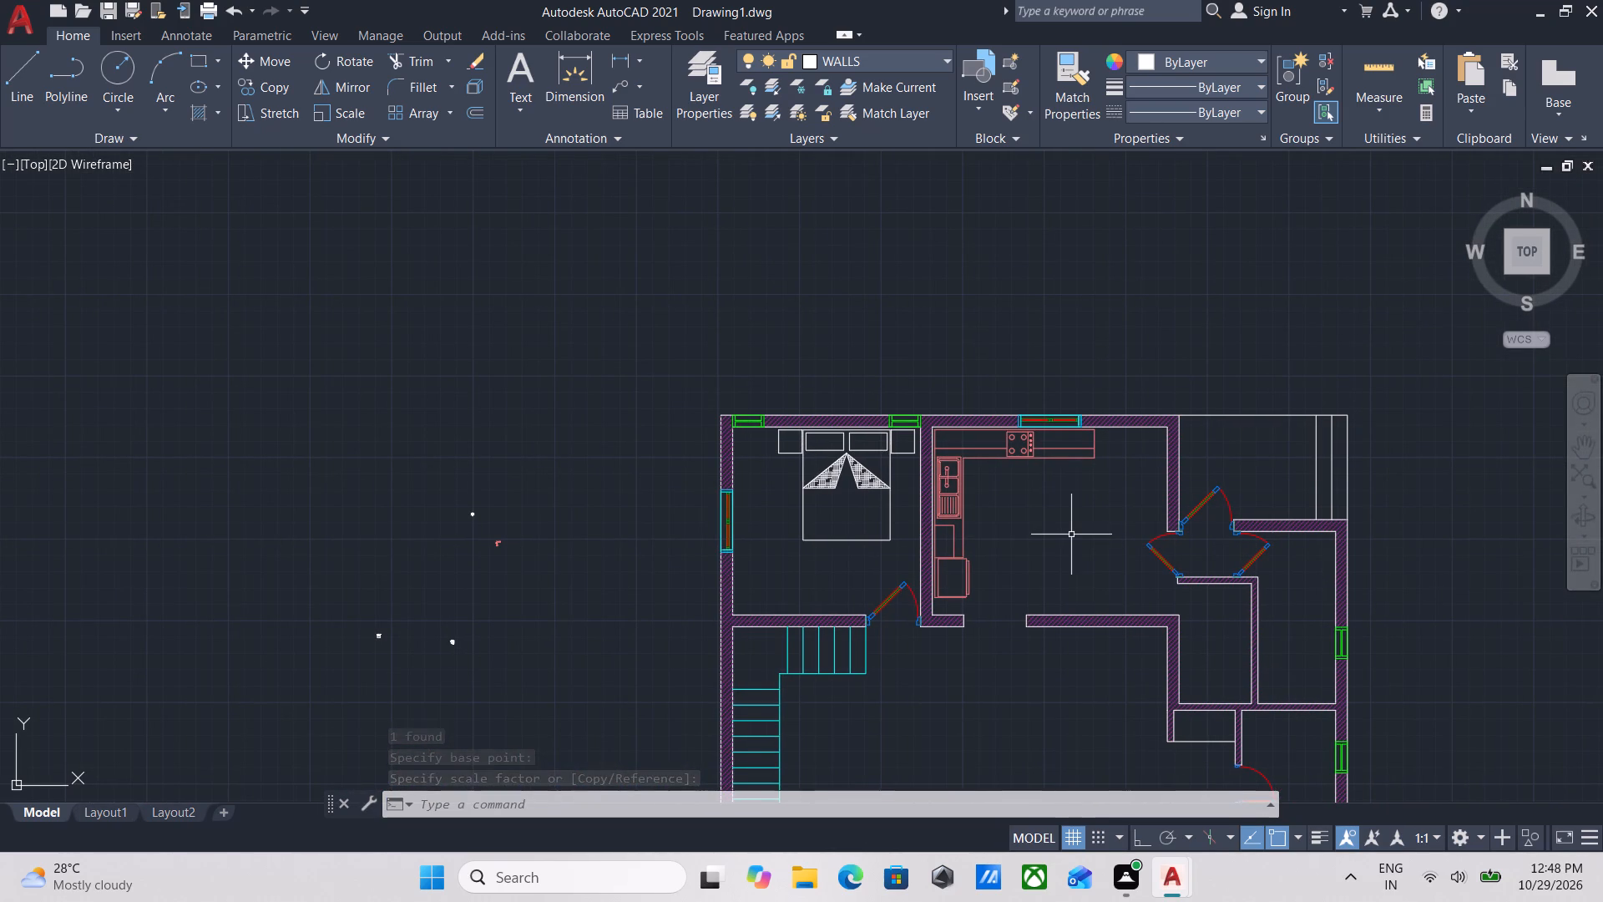
{"action": "middle_click_drag", "start_coordinate": [1100, 553], "coordinate": [1175, 457]}
{"action": "middle_click_drag", "start_coordinate": [988, 570], "coordinate": [1070, 433]}
{"action": "middle_click_drag", "start_coordinate": [1093, 493], "coordinate": [1105, 438]}
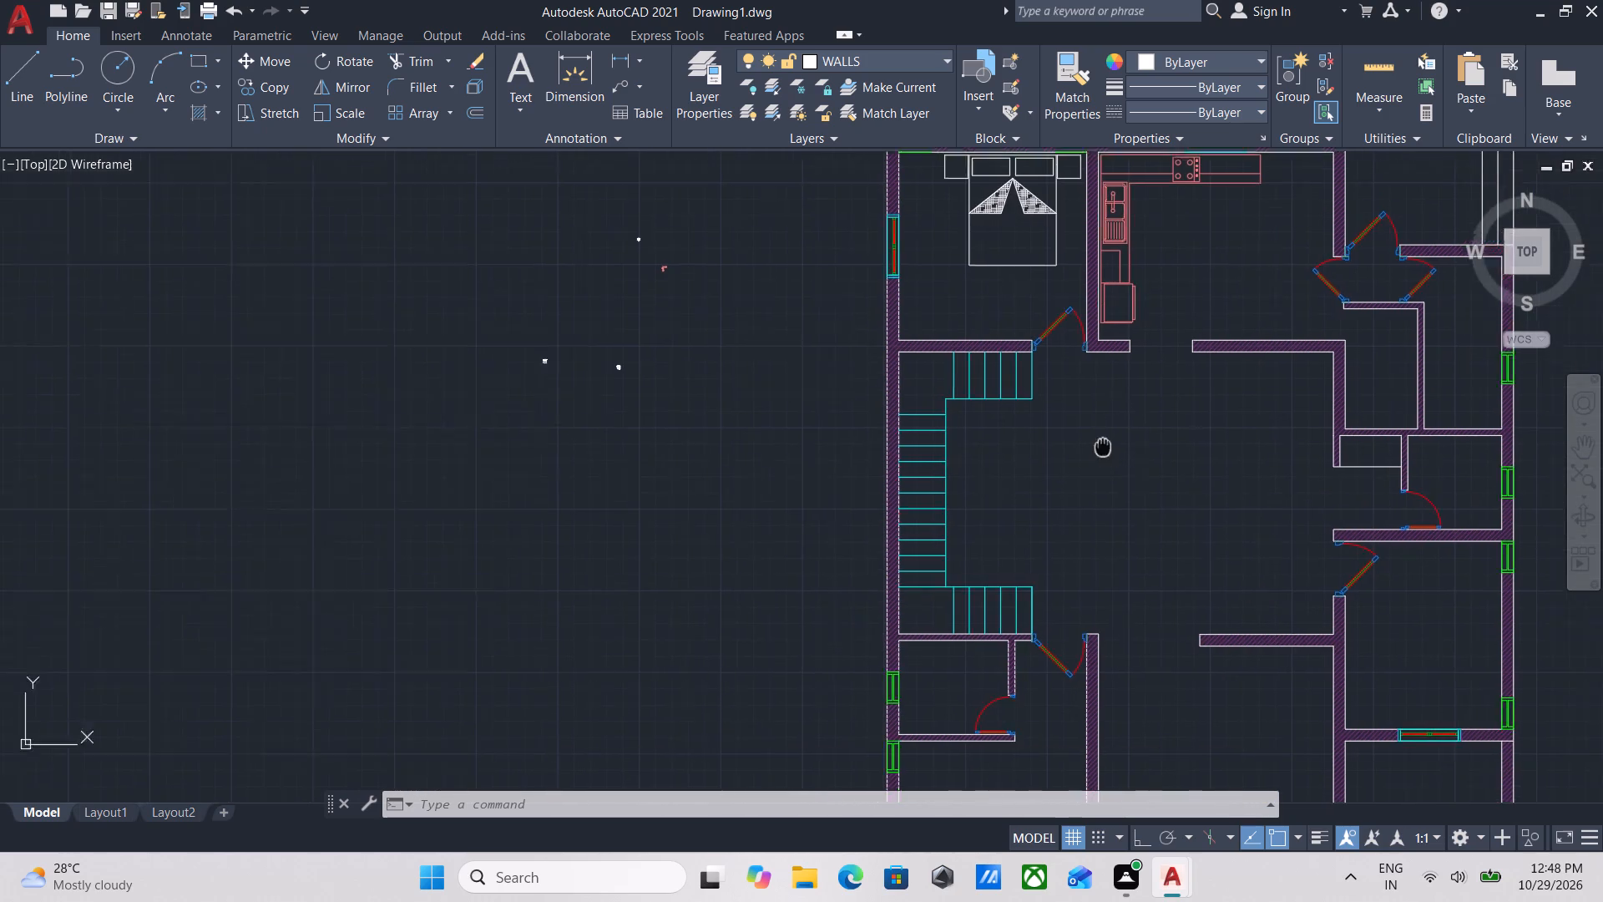
{"action": "middle_click_drag", "start_coordinate": [1105, 438], "coordinate": [1115, 418]}
{"action": "middle_click_drag", "start_coordinate": [1115, 418], "coordinate": [1163, 656]}
{"action": "scroll", "coordinate": [1157, 426], "scroll_direction": "up", "scroll_amount": 1}
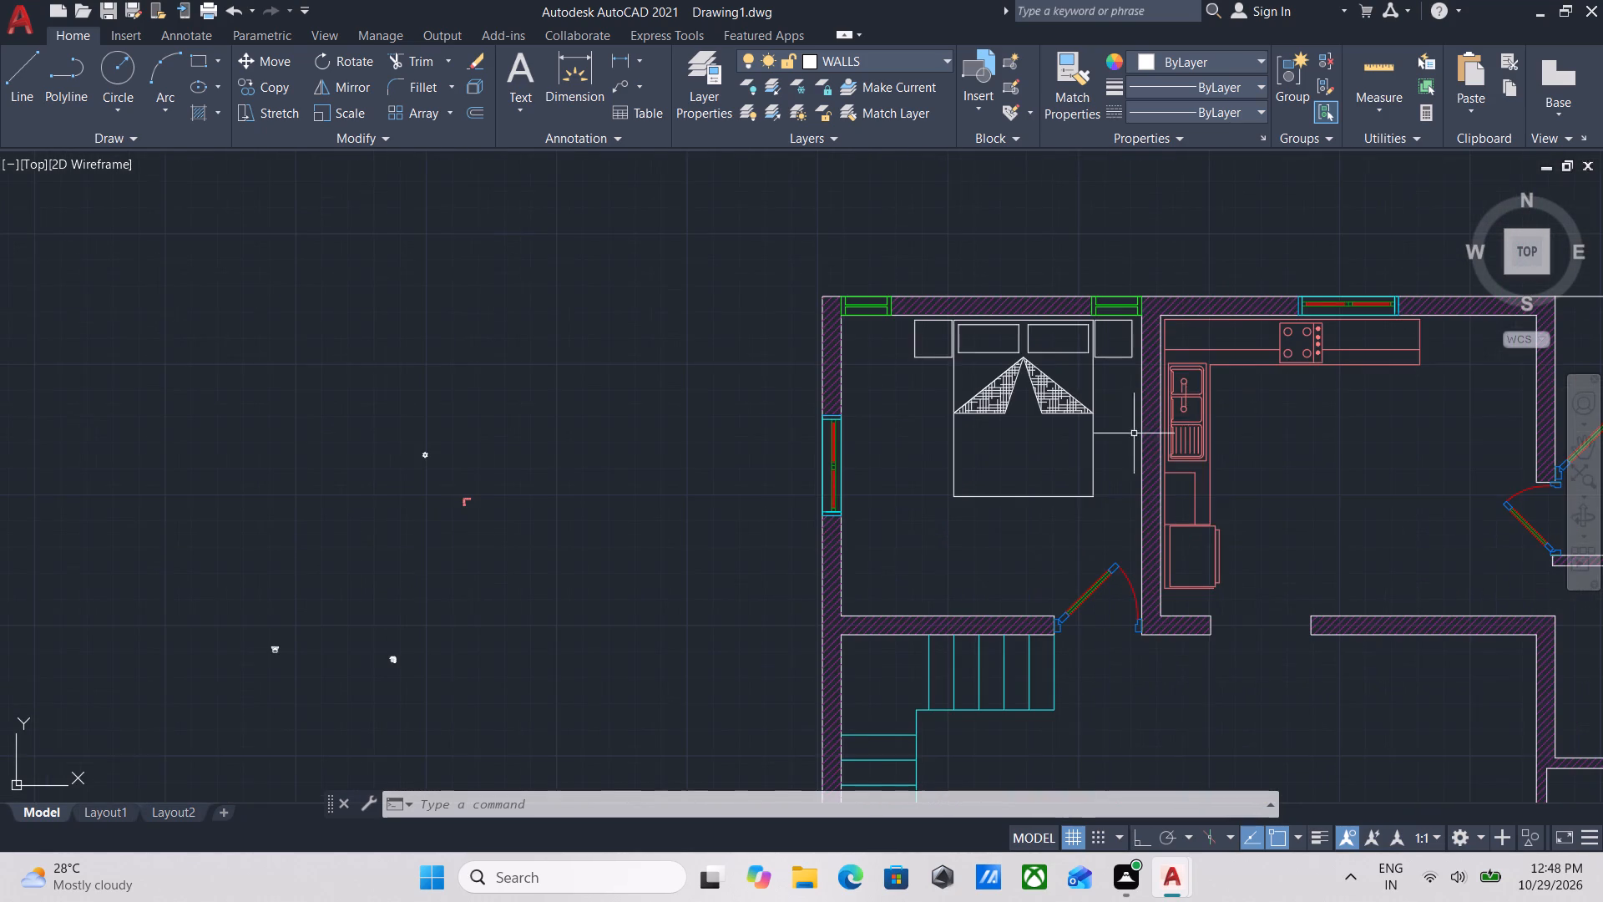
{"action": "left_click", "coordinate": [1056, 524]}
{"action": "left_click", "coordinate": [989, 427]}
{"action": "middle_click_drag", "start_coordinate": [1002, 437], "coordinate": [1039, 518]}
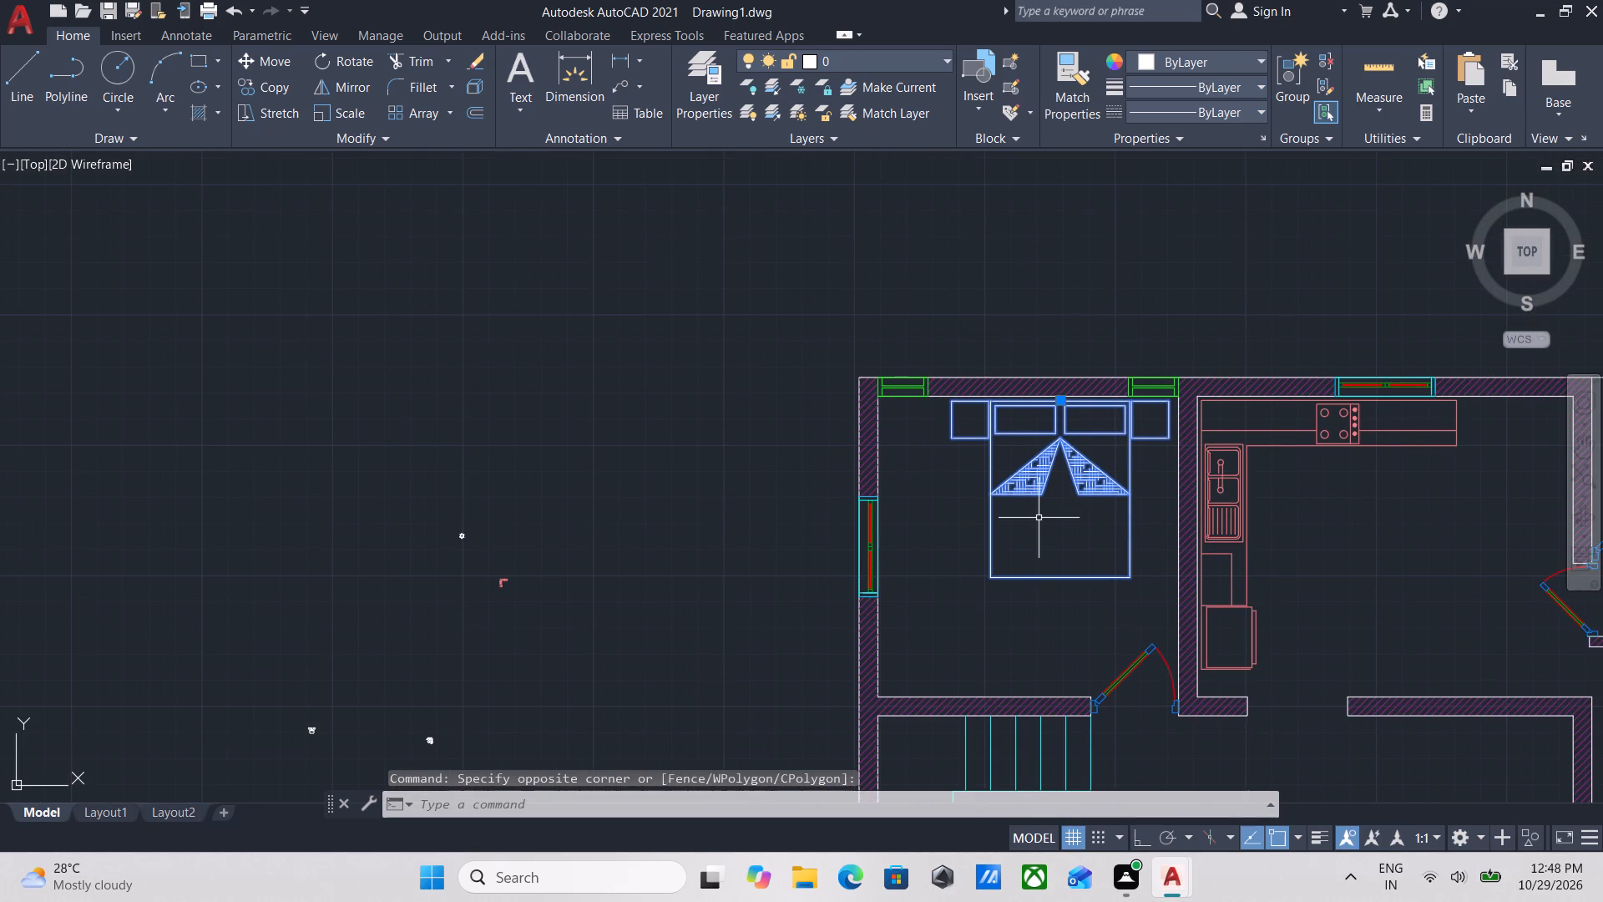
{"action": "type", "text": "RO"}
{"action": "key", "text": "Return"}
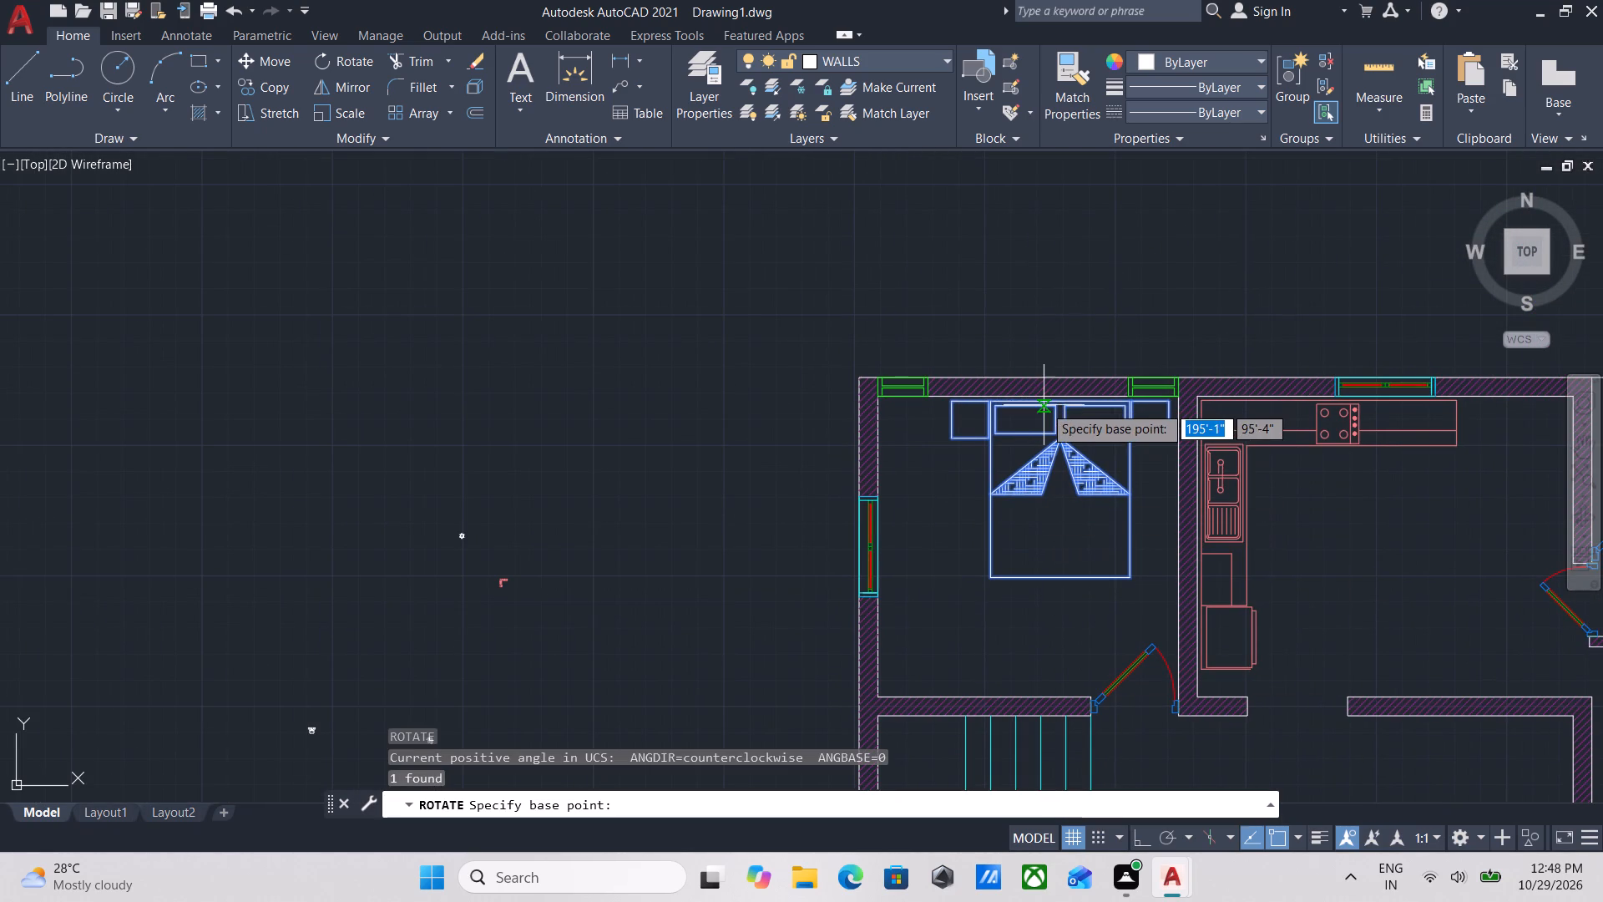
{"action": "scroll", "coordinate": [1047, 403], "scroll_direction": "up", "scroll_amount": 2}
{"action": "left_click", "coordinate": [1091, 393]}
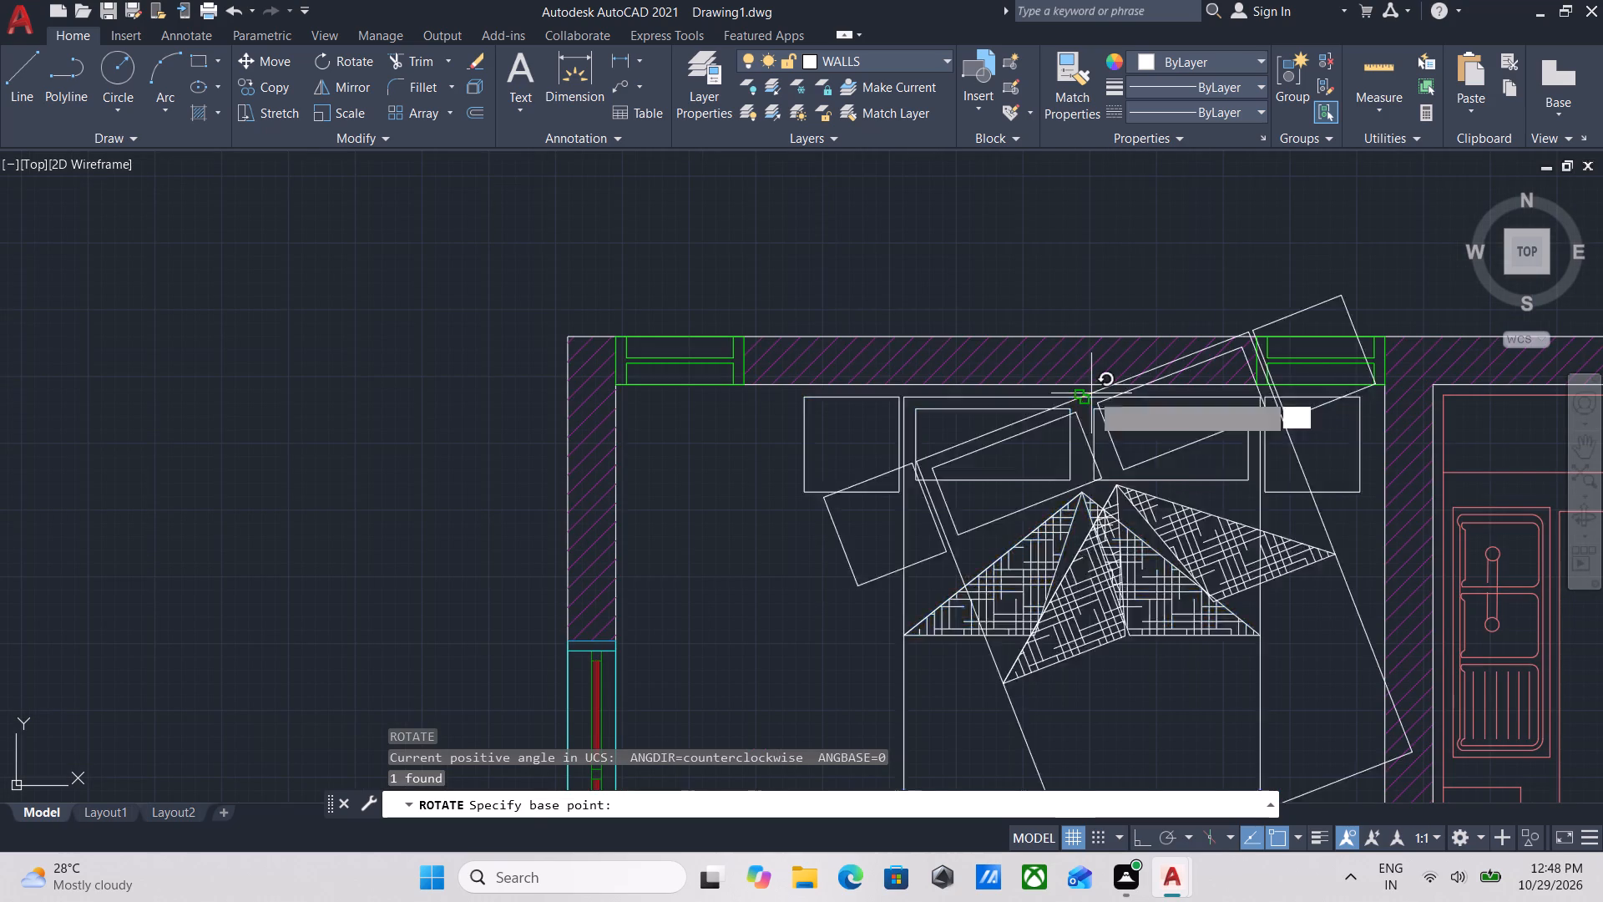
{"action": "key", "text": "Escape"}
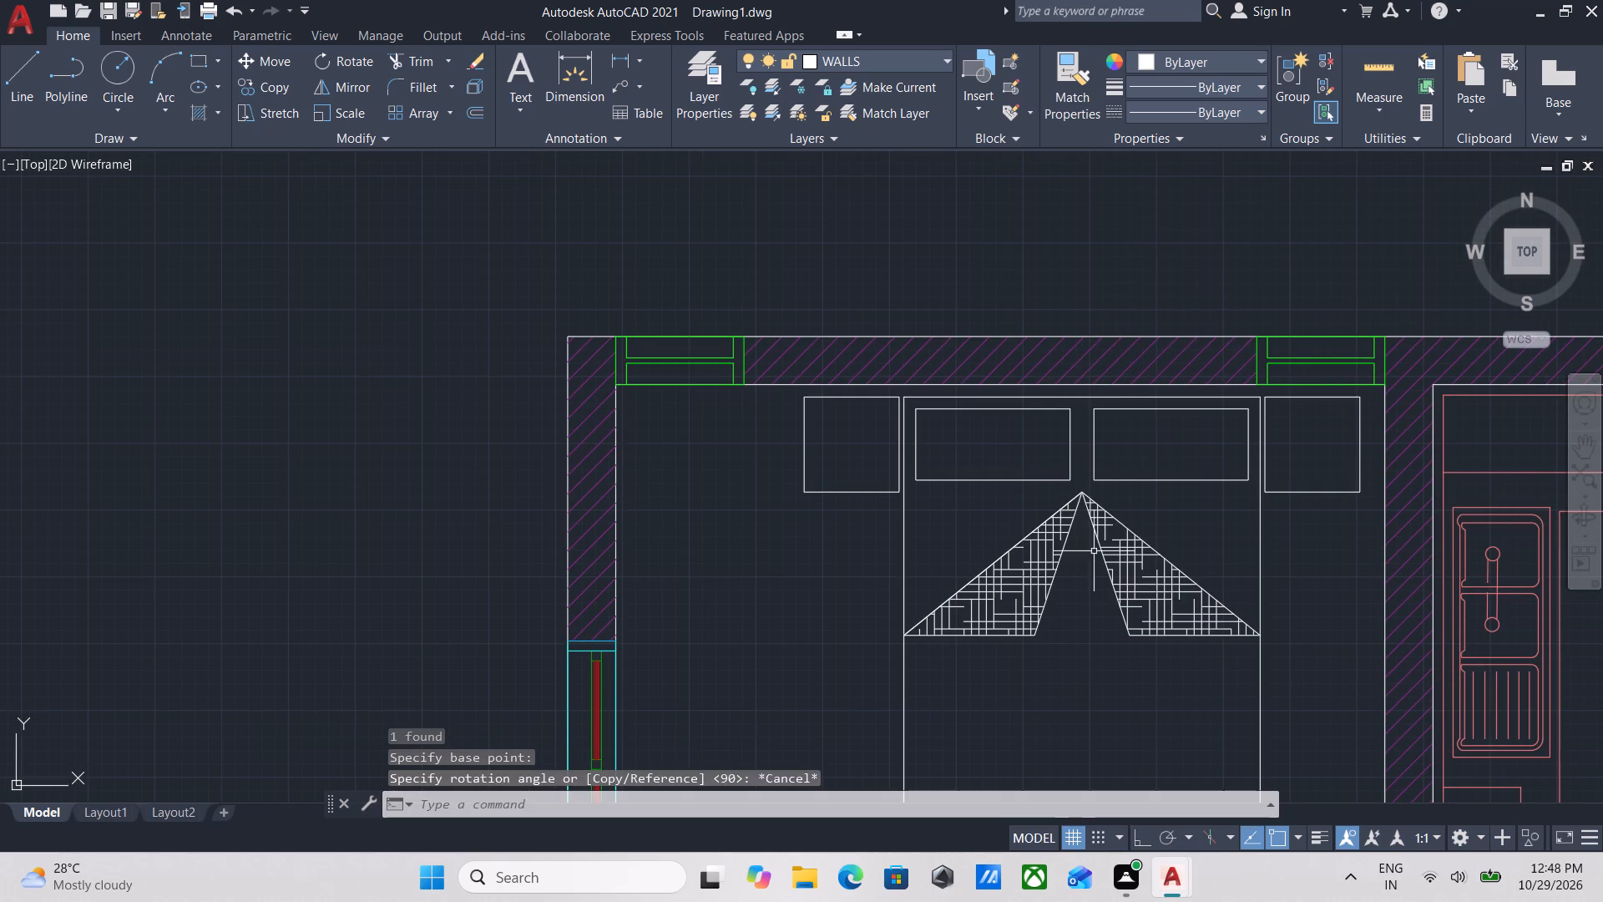
Rotate a copy of the enlarged bed by 90° about the midpoint of its headboard, keeping the original.
{"action": "left_click", "coordinate": [994, 660]}
{"action": "left_click", "coordinate": [902, 569]}
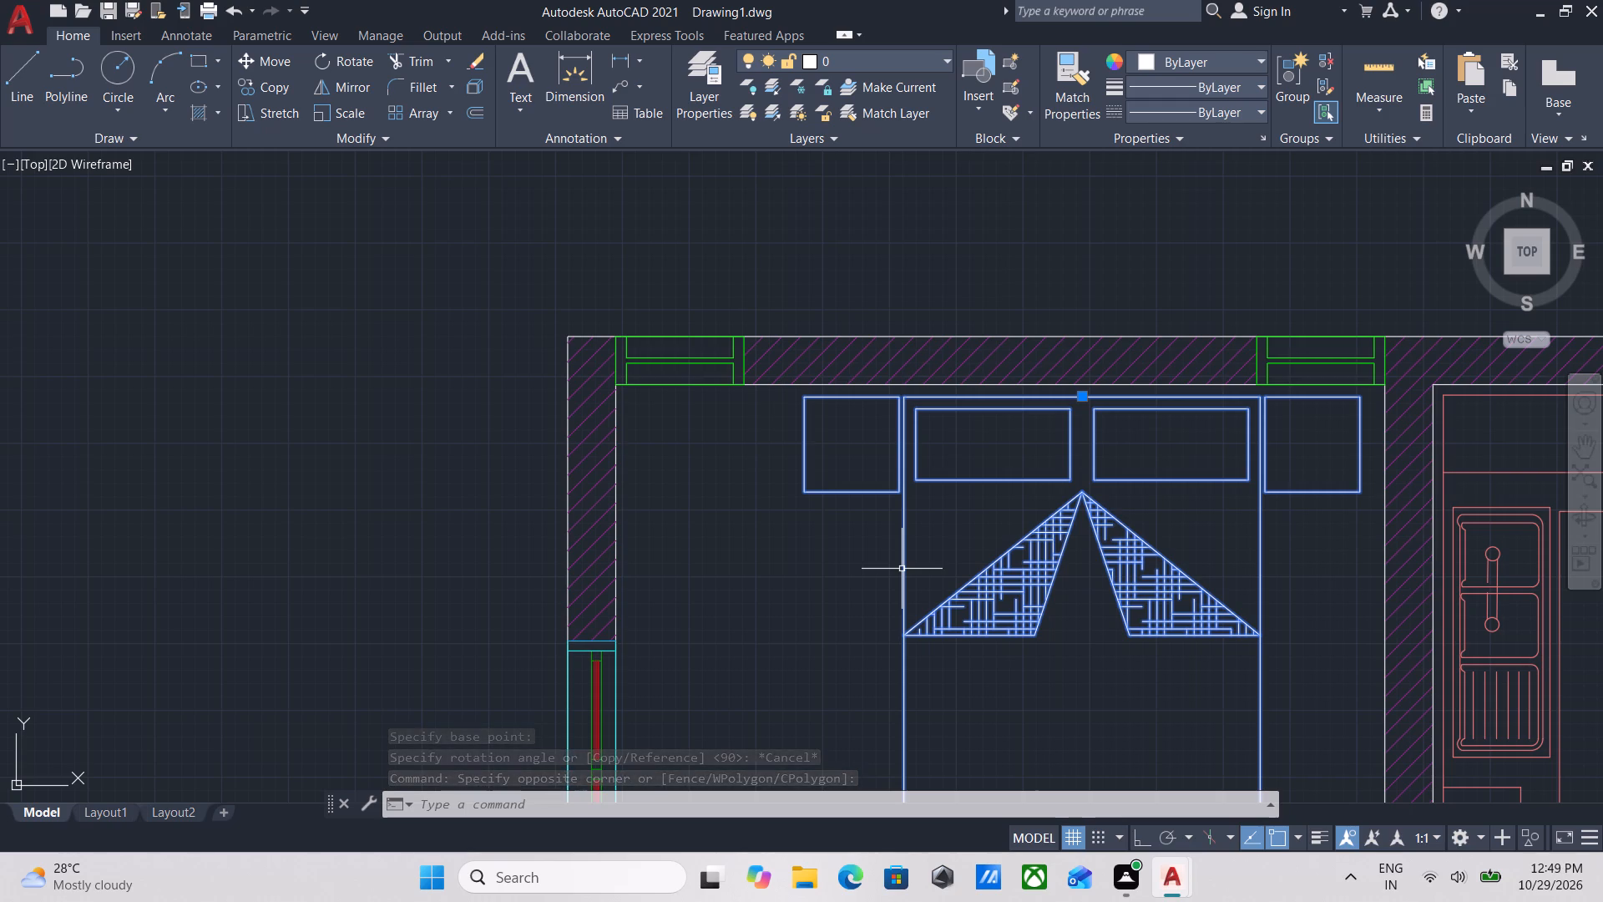
{"action": "type", "text": "RO"}
{"action": "key", "text": "Return"}
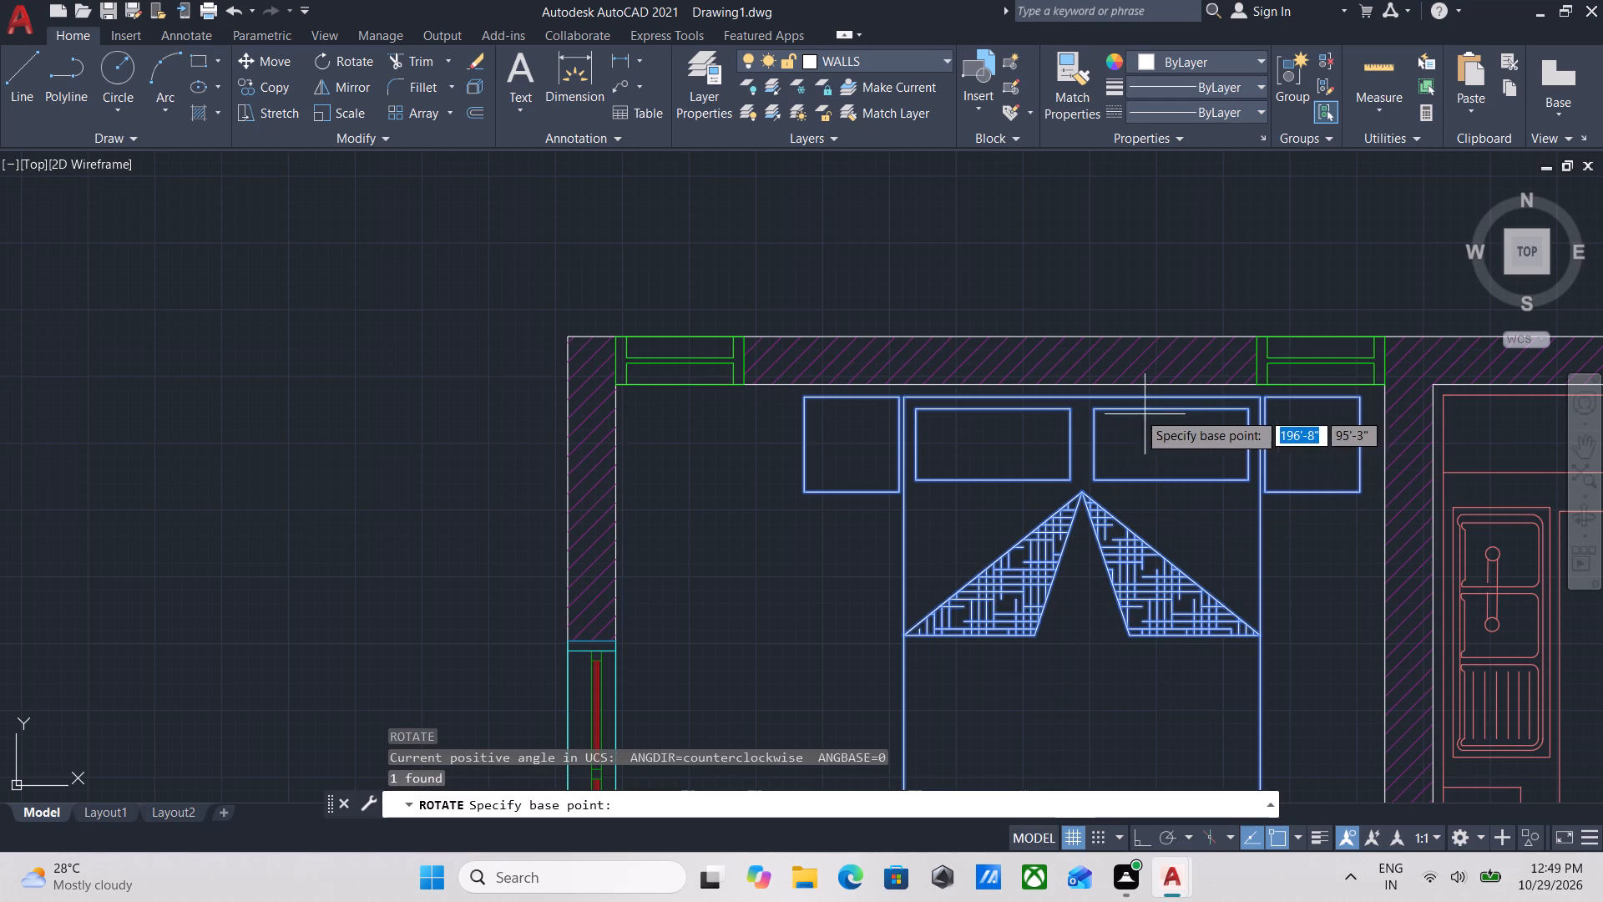
{"action": "left_click", "coordinate": [1082, 400]}
{"action": "middle_click_drag", "start_coordinate": [1137, 175], "coordinate": [1078, 411]}
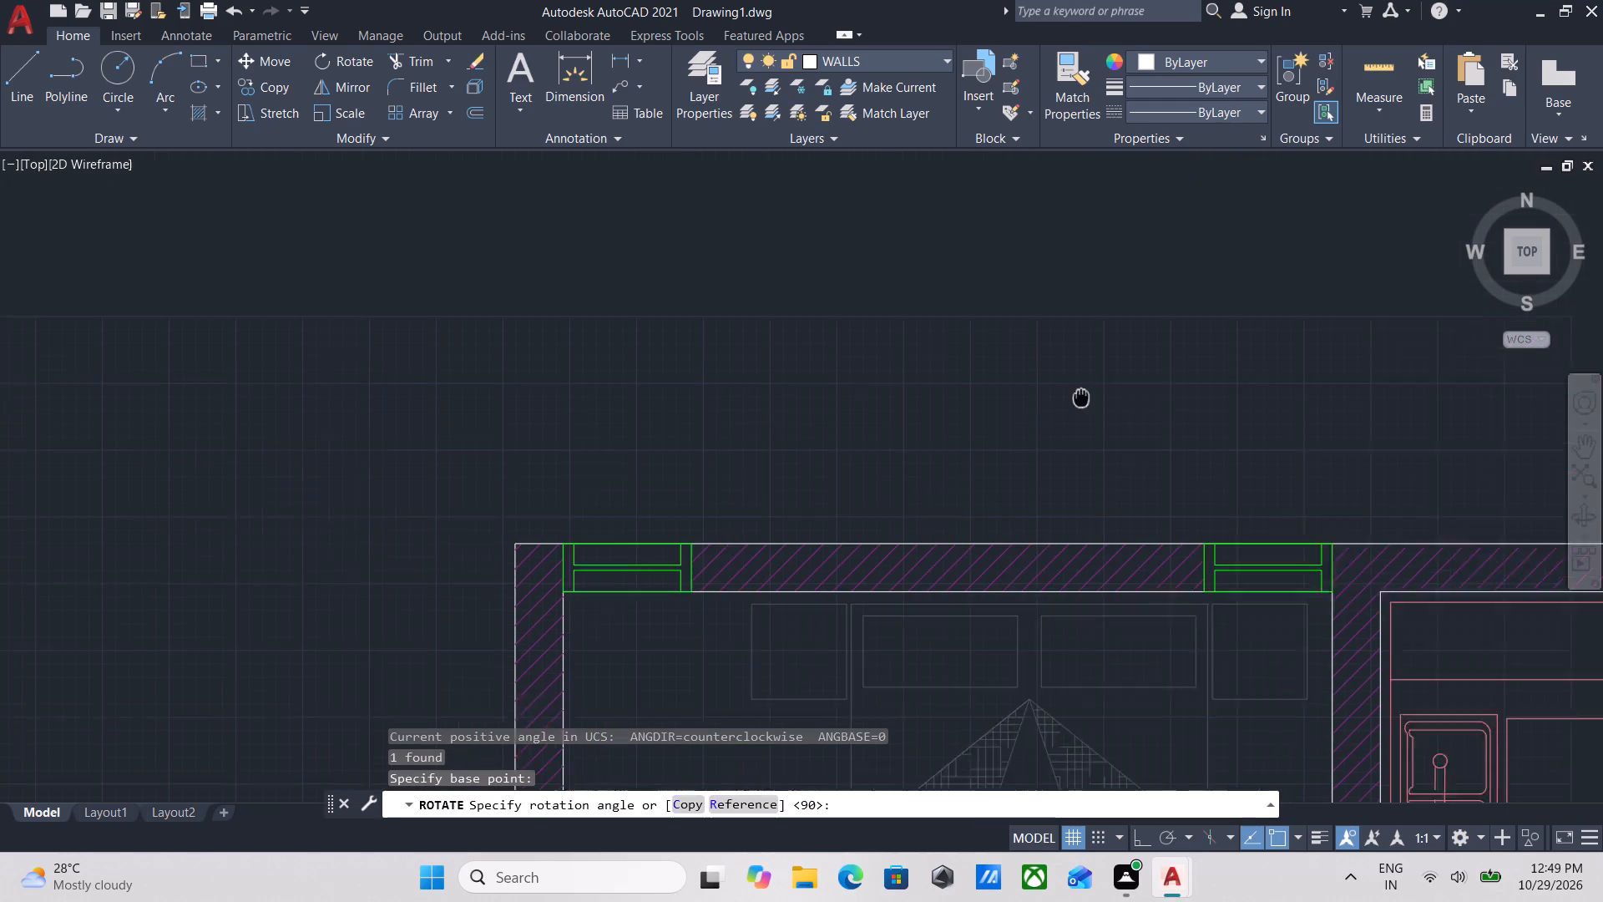
{"action": "middle_click_drag", "start_coordinate": [1078, 411], "coordinate": [1072, 438]}
{"action": "key", "text": "F8"}
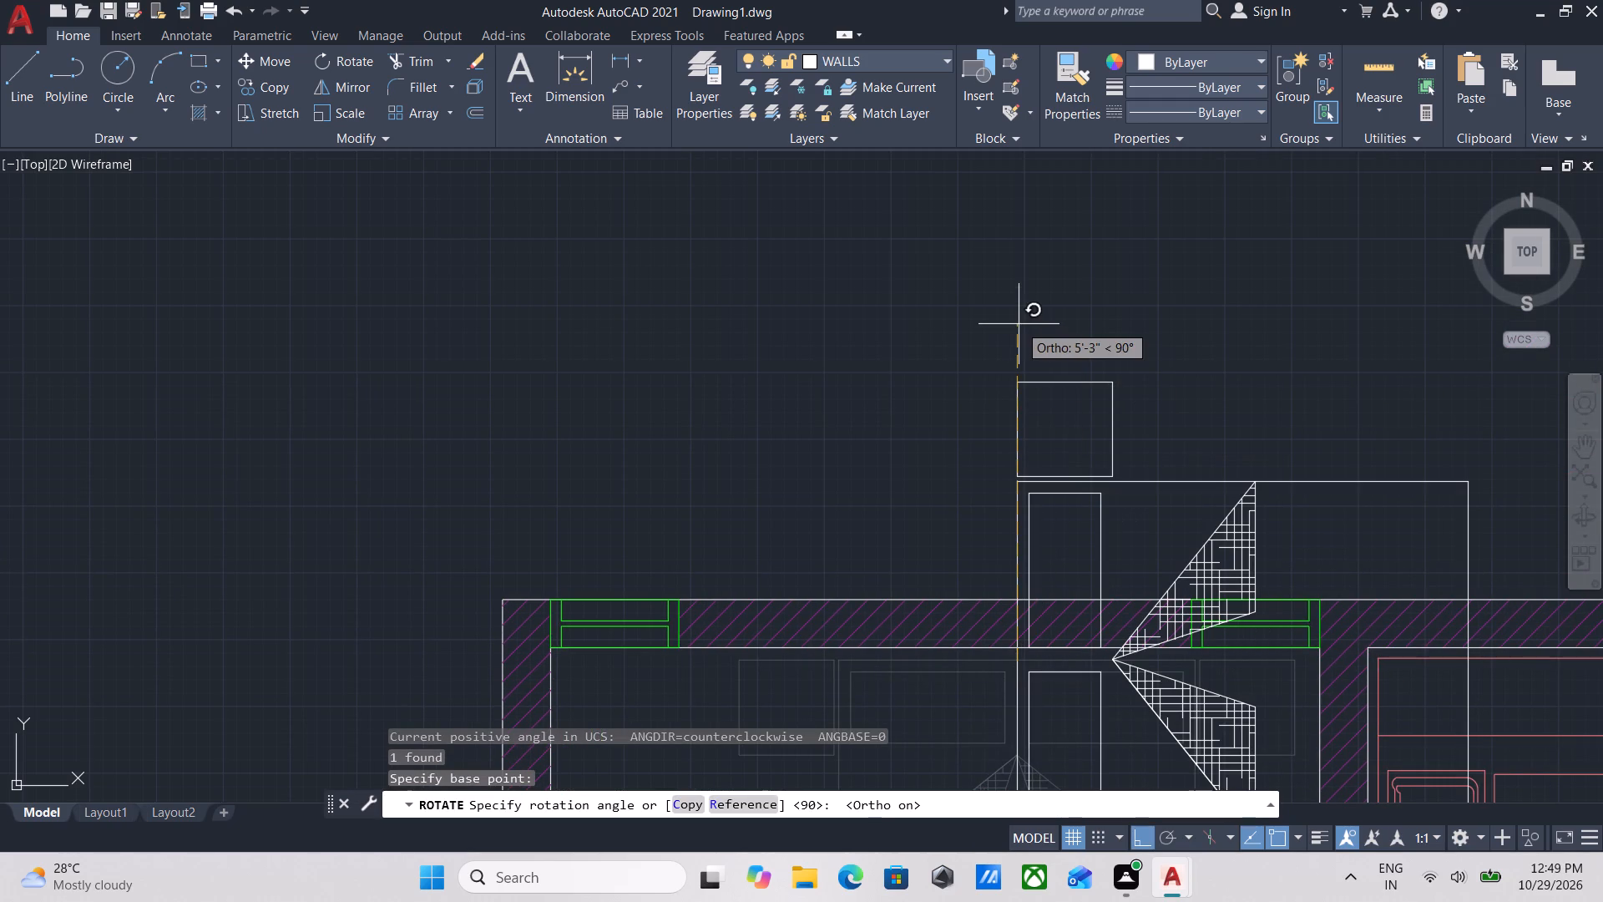
{"action": "scroll", "coordinate": [1019, 324], "scroll_direction": "down", "scroll_amount": 1}
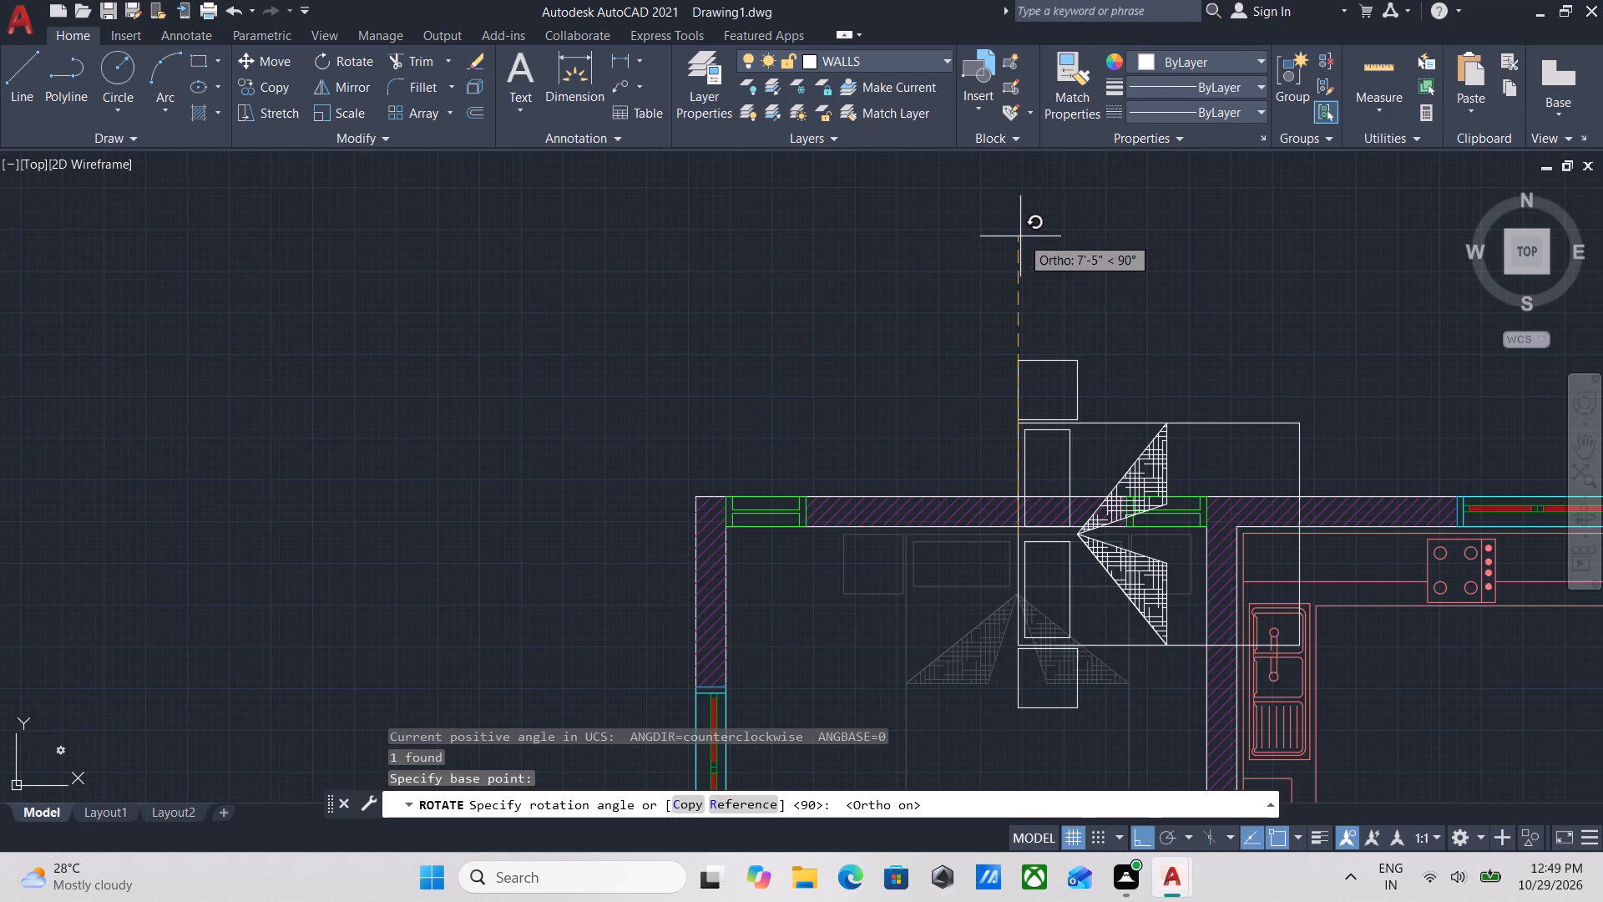
{"action": "type", "text": "CO"}
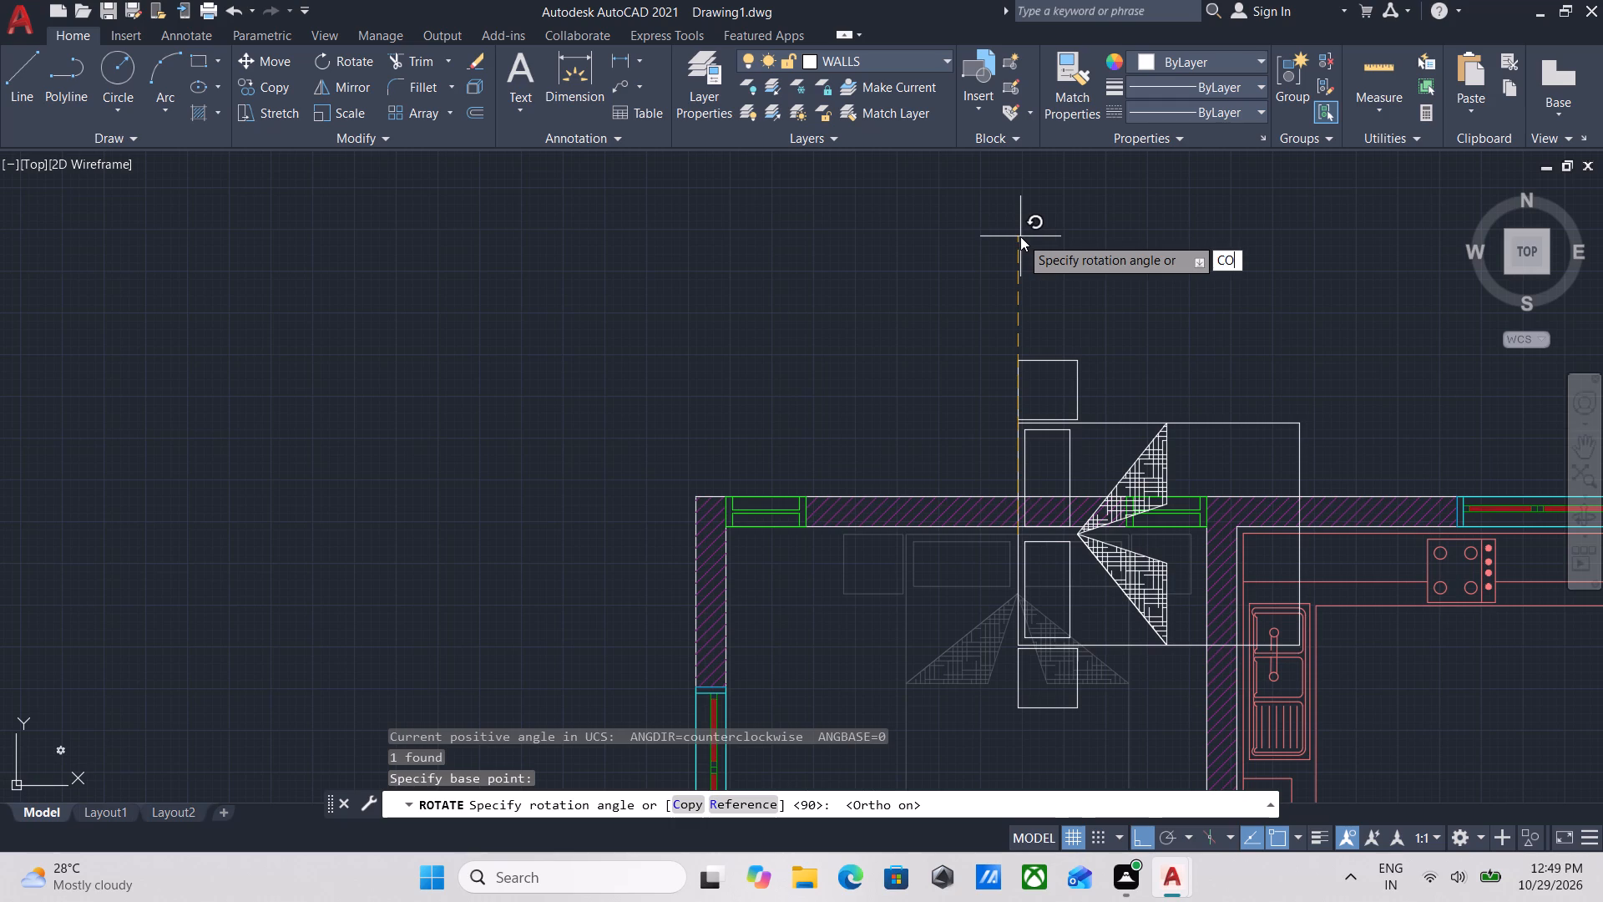
{"action": "type", "text": "PU"}
{"action": "key", "text": "BackSpace"}
{"action": "key", "text": "y"}
{"action": "key", "text": "Return"}
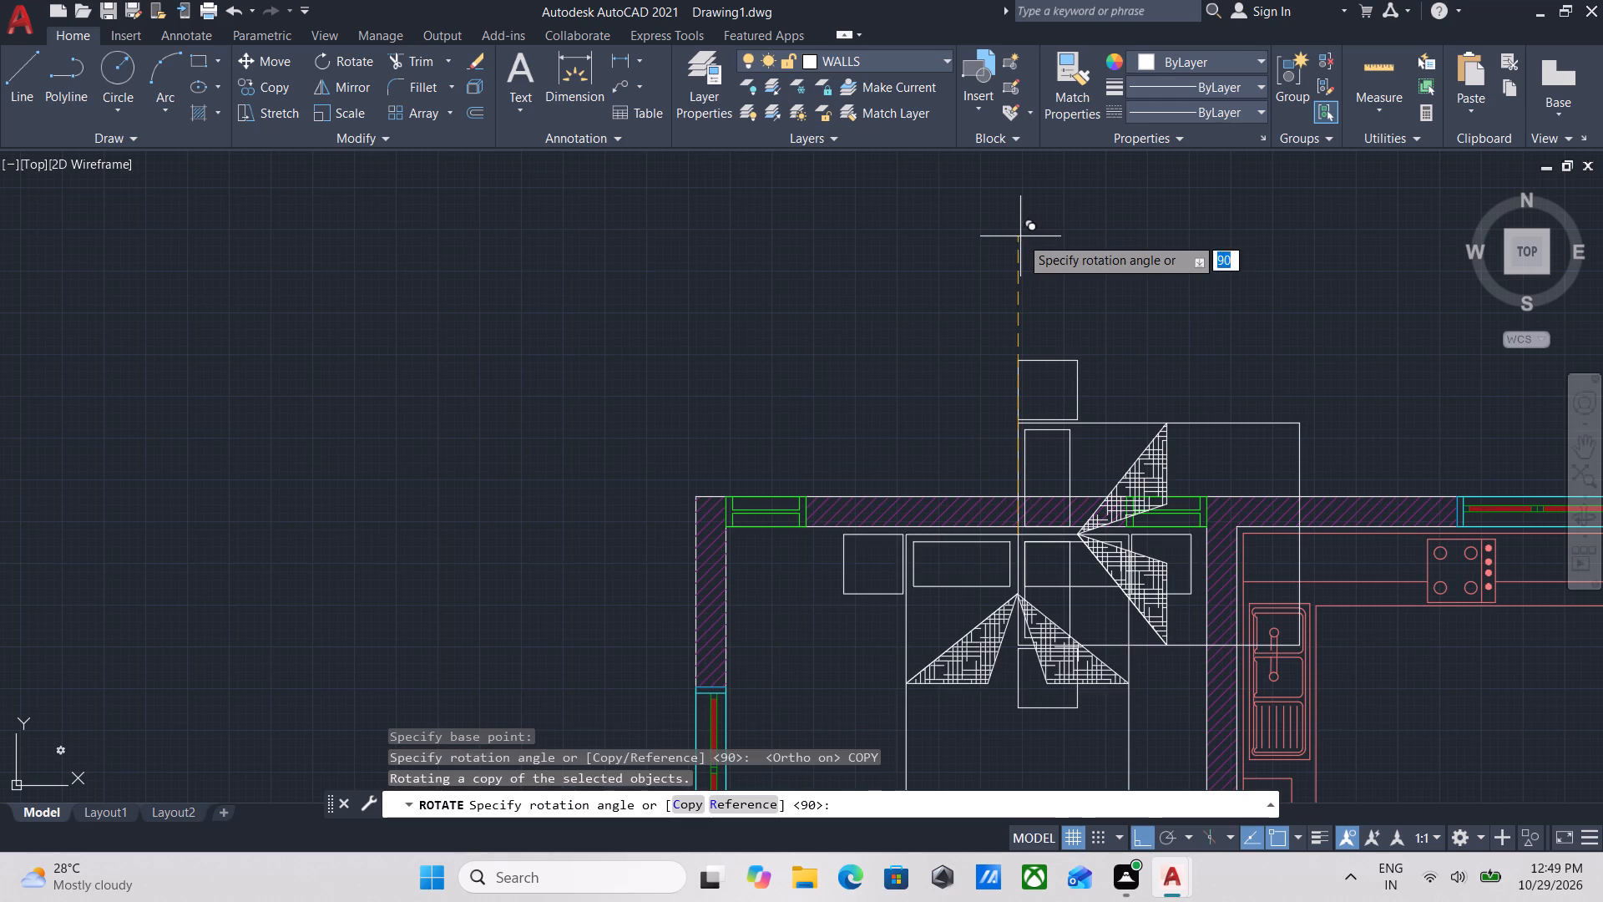
{"action": "left_click", "coordinate": [1084, 179]}
Move the rotated bed copy about 44' down into the lower-left bedroom, with its headboard along the left wall between the two windows.
{"action": "left_click", "coordinate": [1127, 327]}
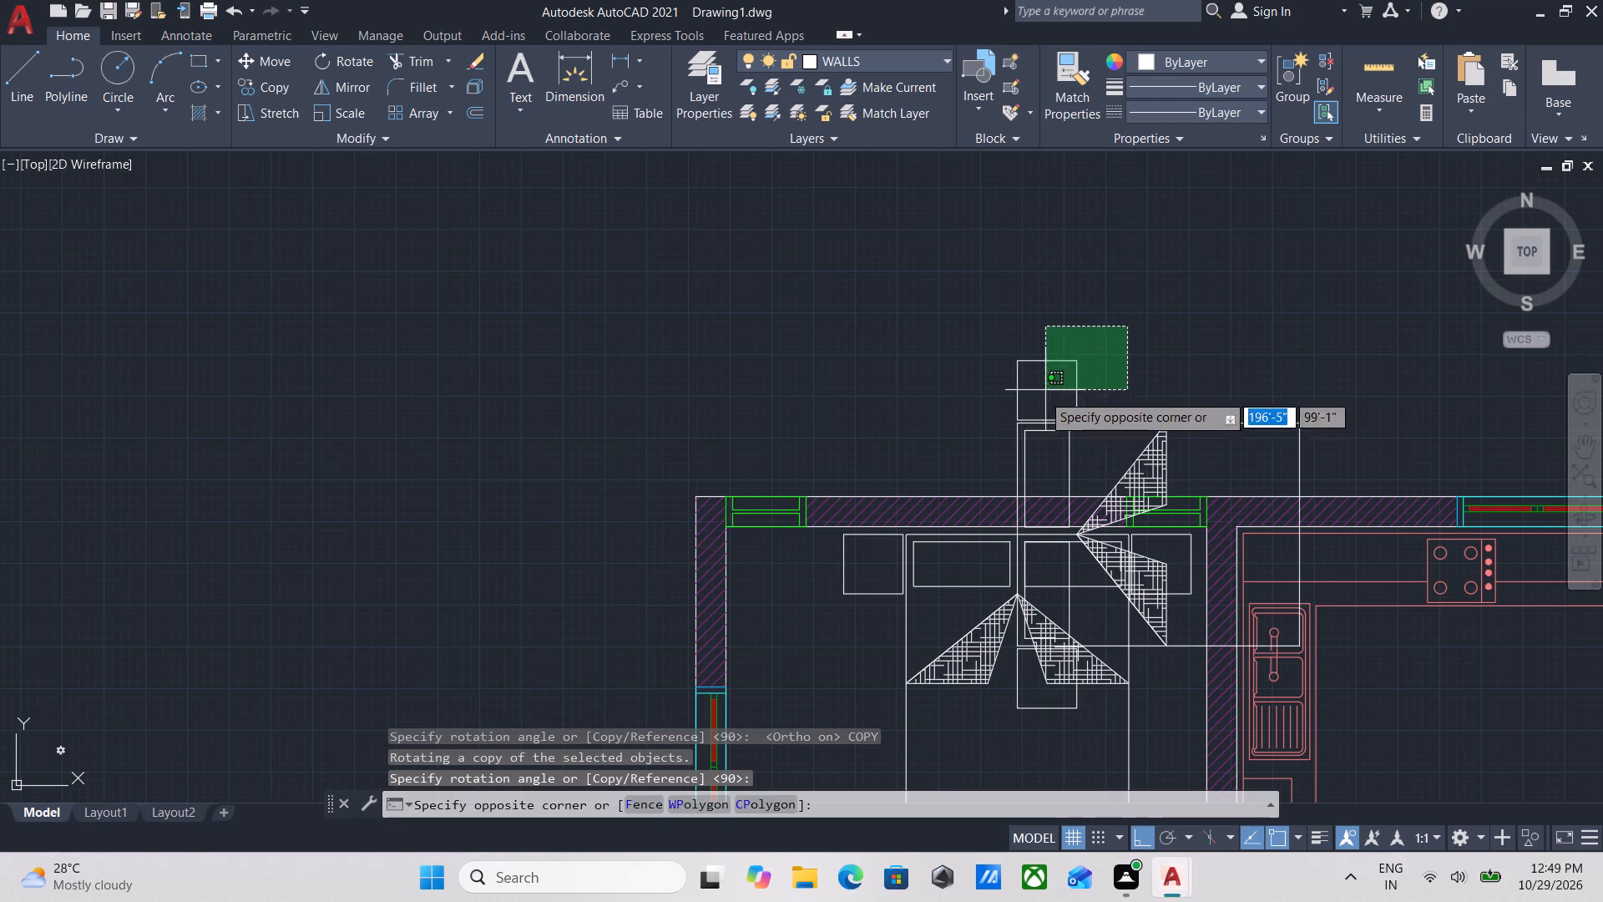
{"action": "left_click", "coordinate": [1009, 428]}
{"action": "key", "text": "m"}
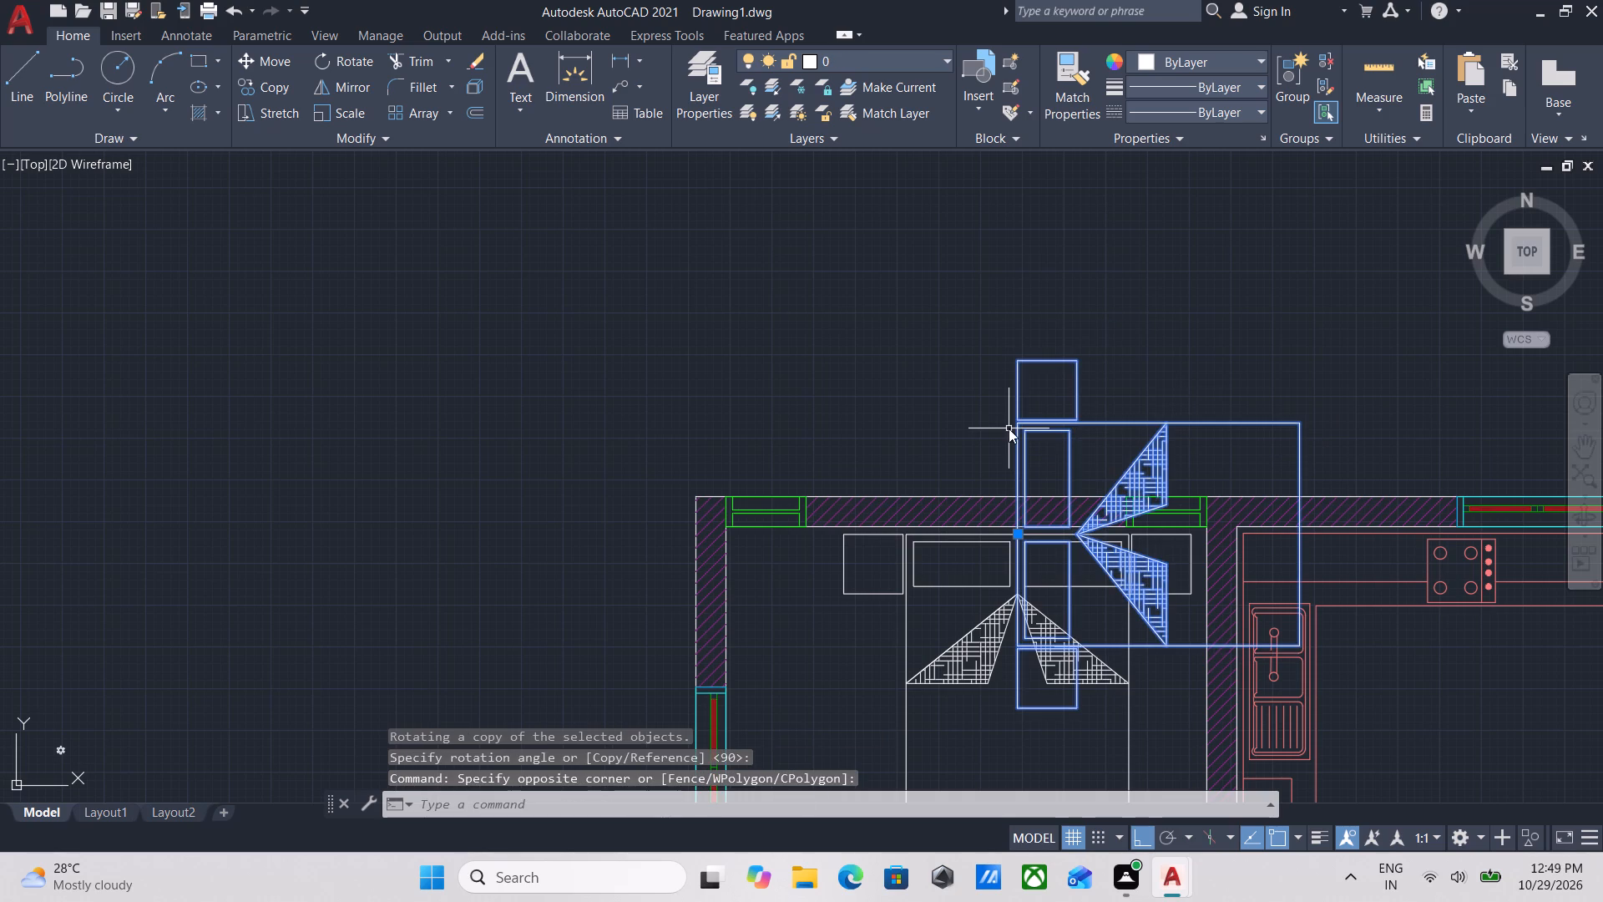
{"action": "key", "text": "Return"}
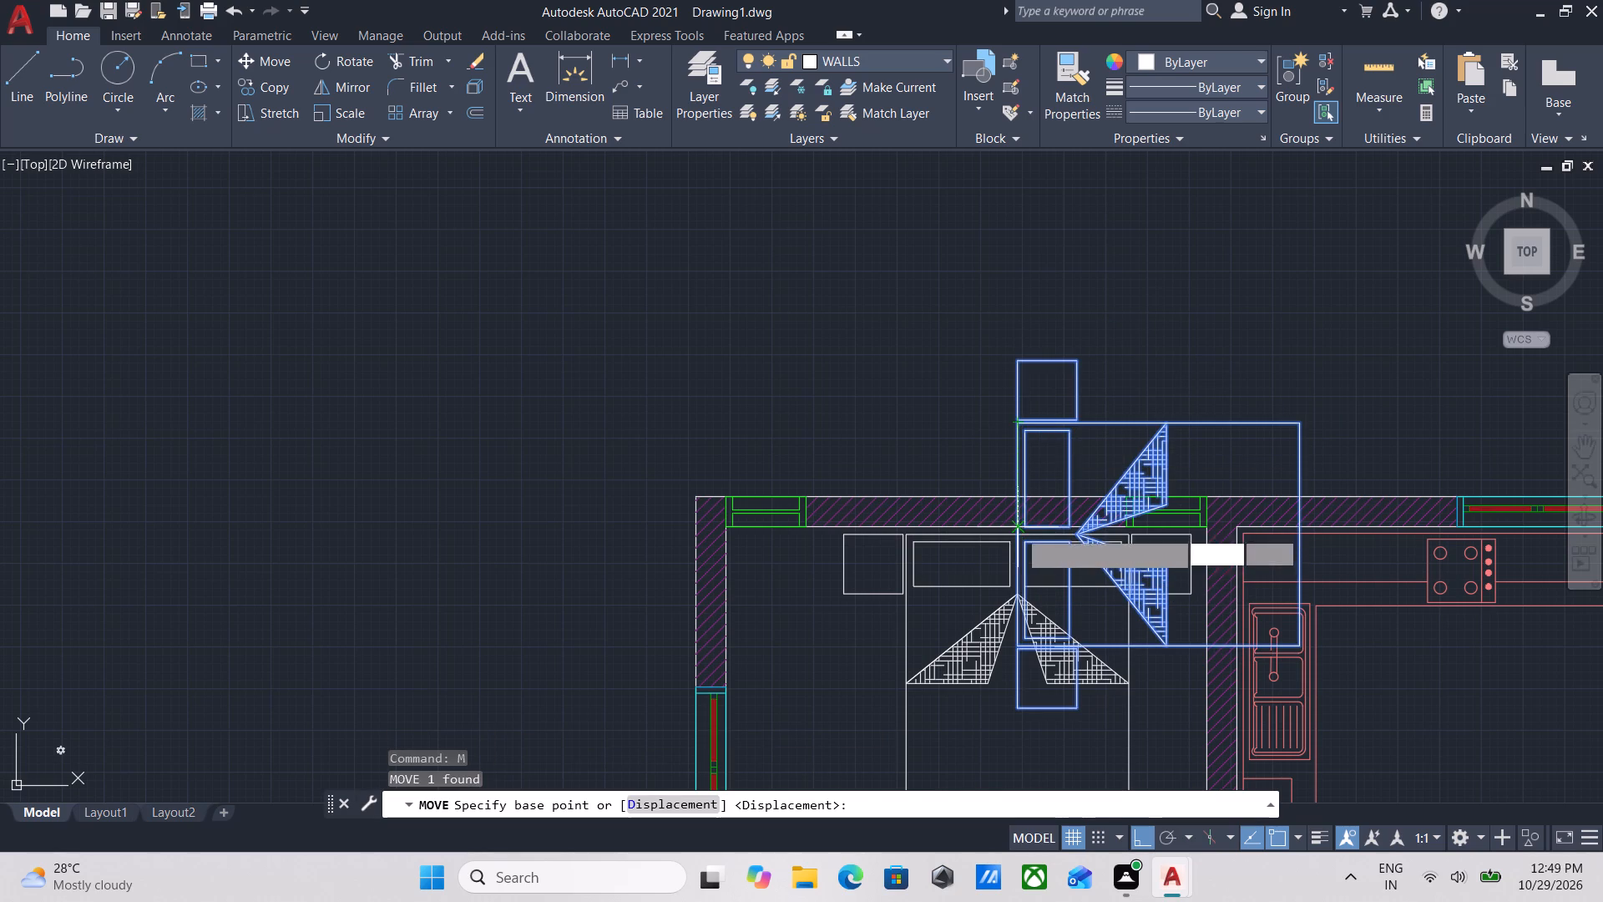
{"action": "scroll", "coordinate": [1019, 530], "scroll_direction": "up", "scroll_amount": 3}
{"action": "left_click", "coordinate": [1019, 542]}
{"action": "scroll", "coordinate": [706, 715], "scroll_direction": "down", "scroll_amount": 3}
{"action": "middle_click_drag", "start_coordinate": [706, 714], "coordinate": [852, 537]}
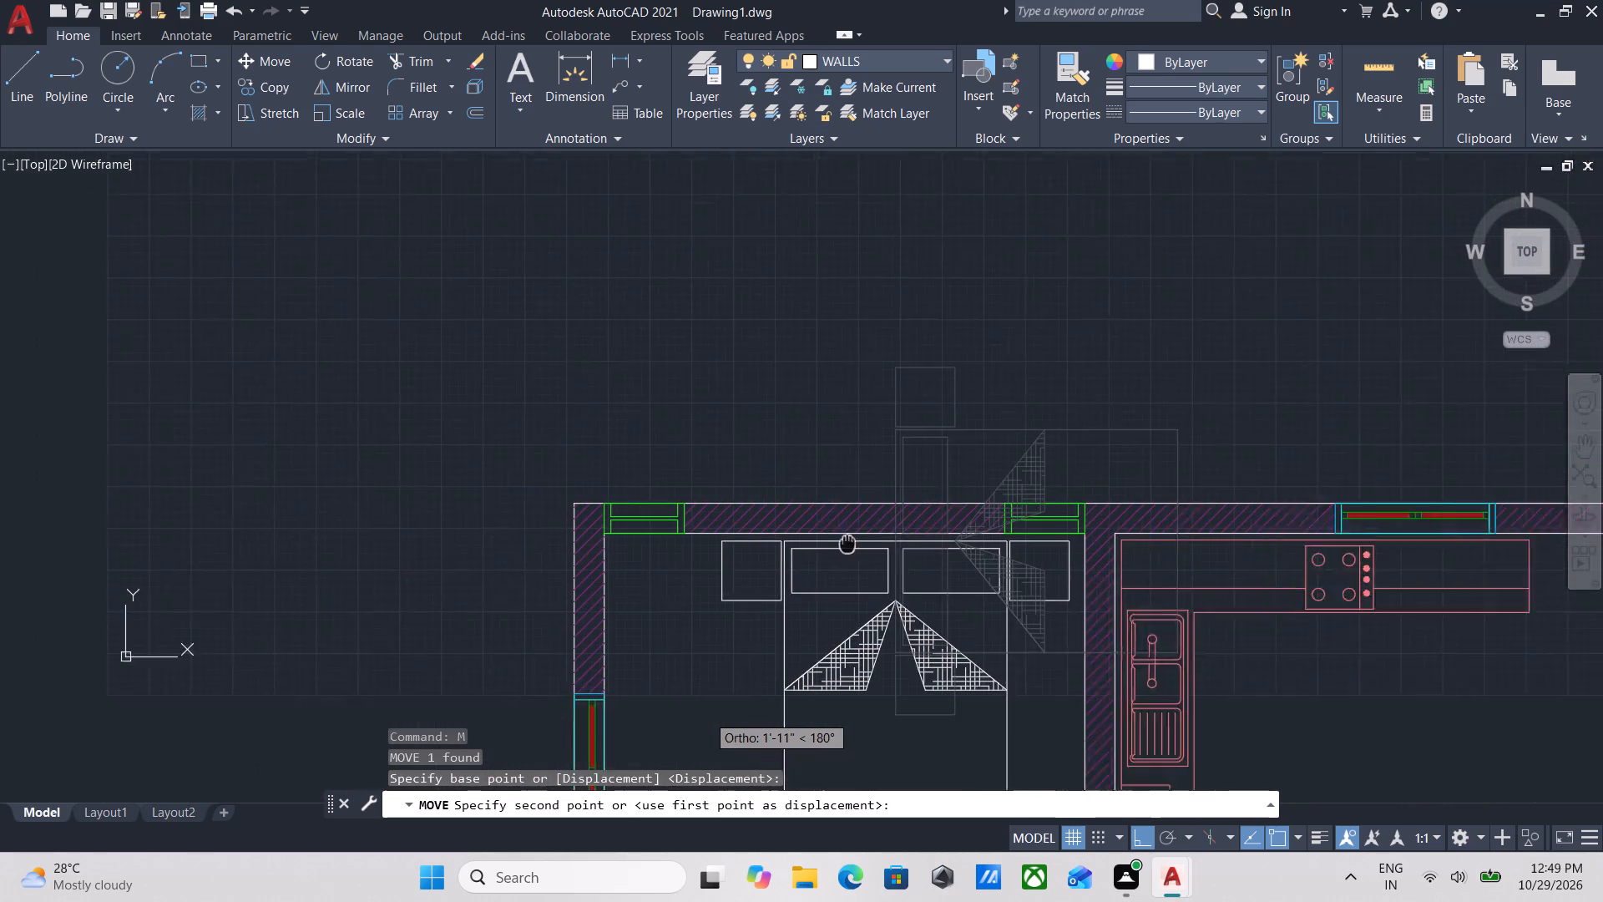
{"action": "middle_click_drag", "start_coordinate": [852, 537], "coordinate": [853, 536]}
{"action": "key", "text": "F8"}
{"action": "scroll", "coordinate": [921, 549], "scroll_direction": "down", "scroll_amount": 3}
{"action": "middle_click_drag", "start_coordinate": [918, 545], "coordinate": [1029, 112]}
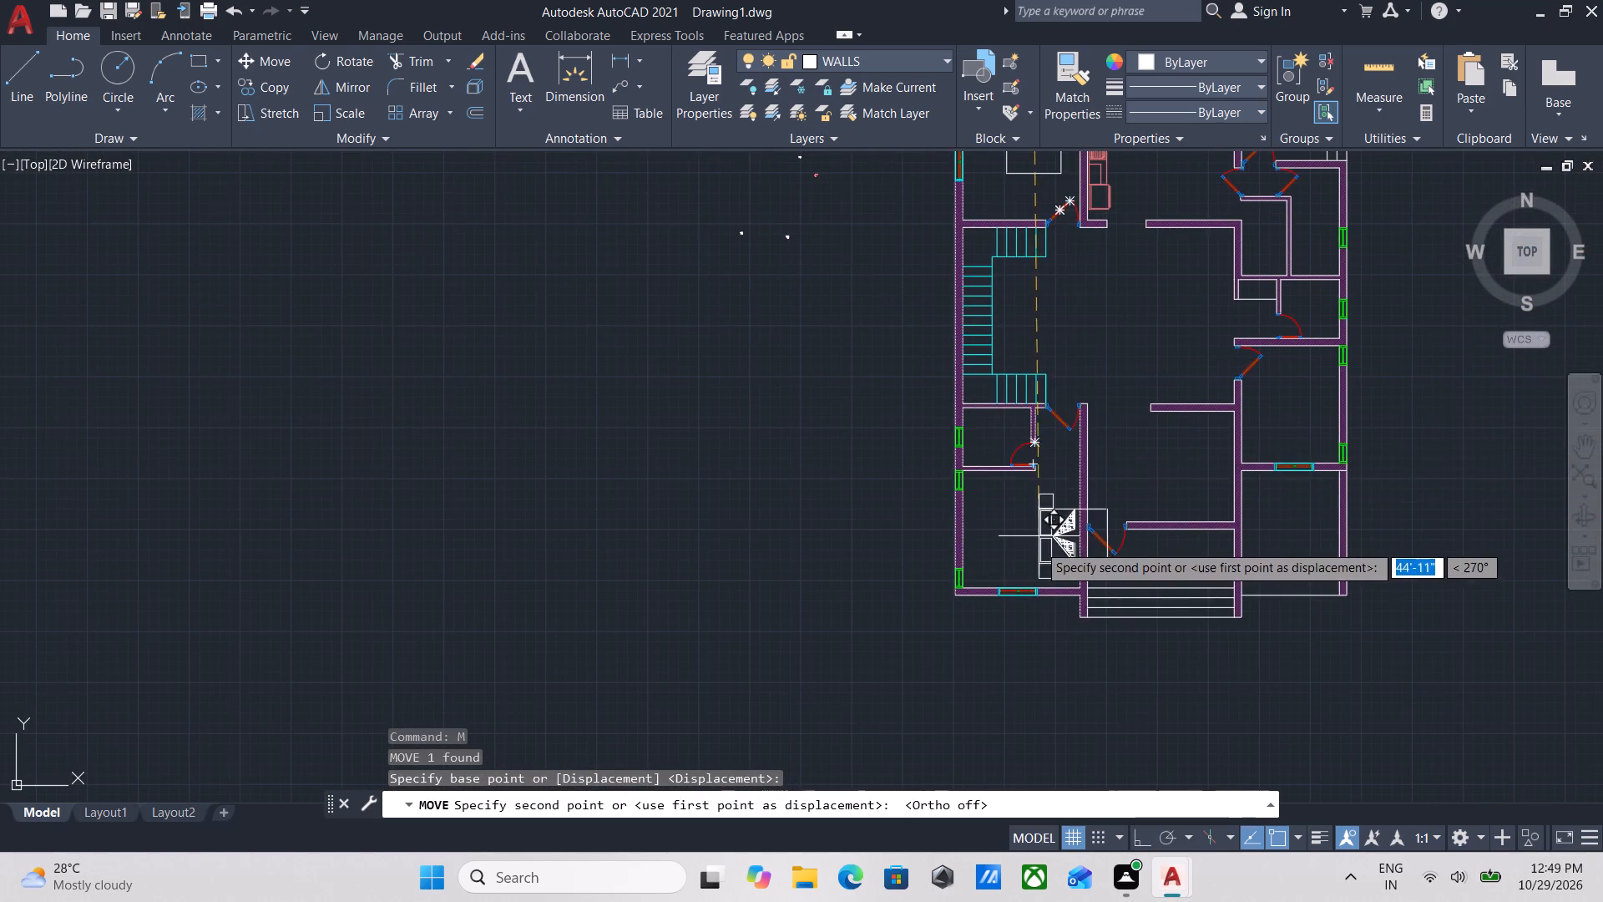
{"action": "scroll", "coordinate": [1020, 545], "scroll_direction": "up", "scroll_amount": 2}
{"action": "scroll", "coordinate": [953, 530], "scroll_direction": "up", "scroll_amount": 2}
{"action": "scroll", "coordinate": [850, 499], "scroll_direction": "down", "scroll_amount": 1}
{"action": "middle_click_drag", "start_coordinate": [854, 500], "coordinate": [932, 525]}
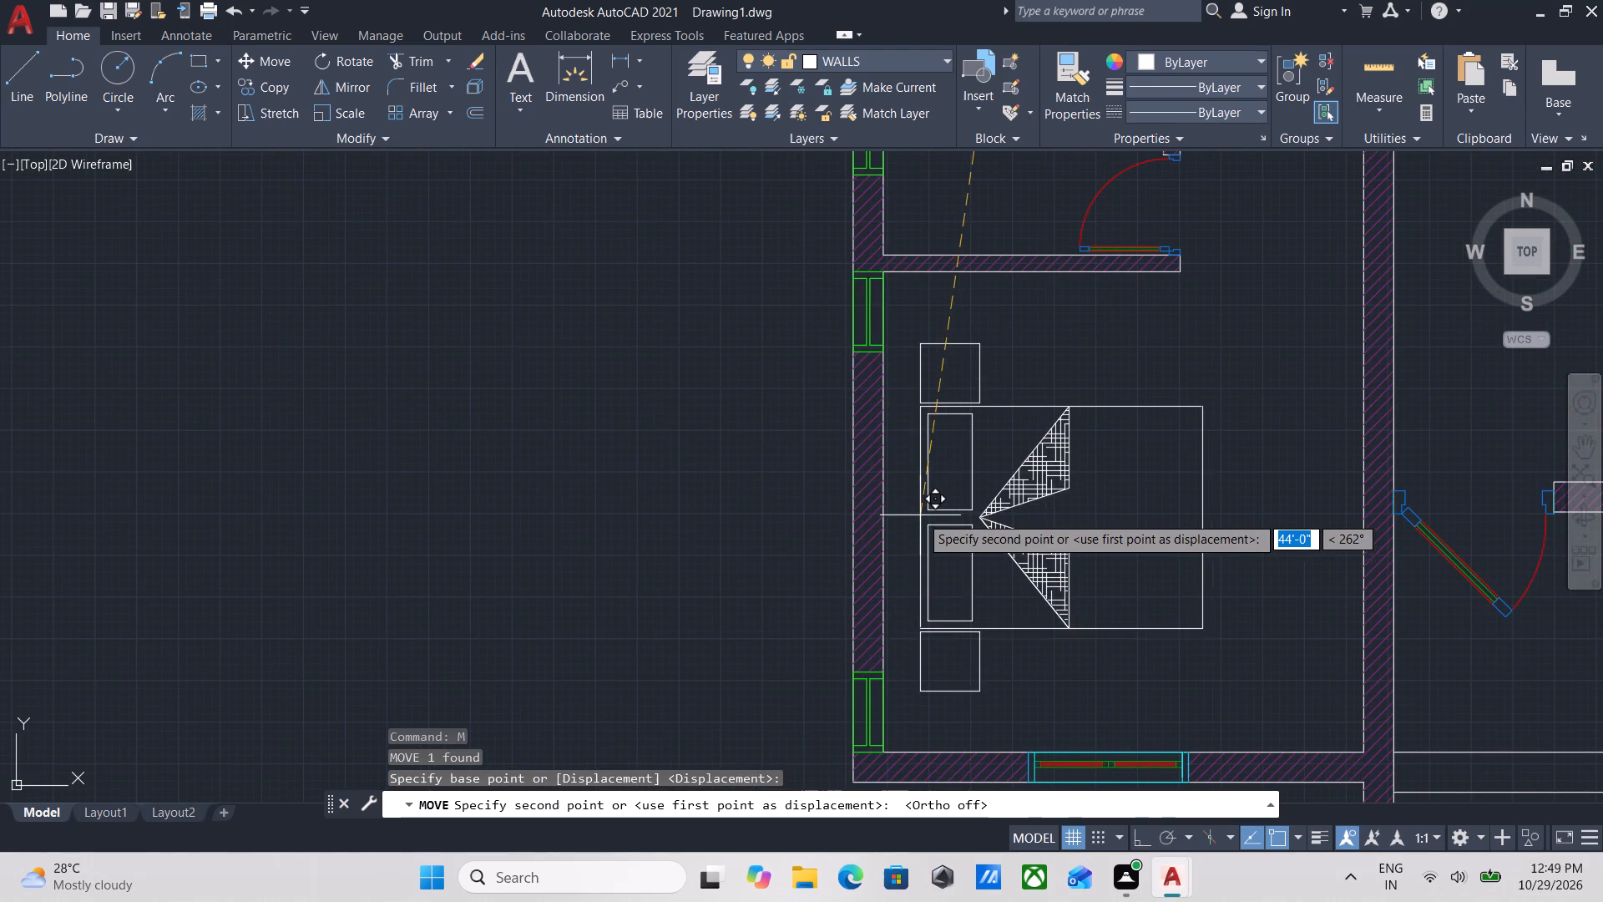
{"action": "left_click", "coordinate": [902, 513]}
Copy the curved sofa with its round table about 46' into the living room beside the lower-left bedroom, near its right wall.
{"action": "scroll", "coordinate": [984, 499], "scroll_direction": "down", "scroll_amount": 2}
{"action": "middle_click_drag", "start_coordinate": [986, 500], "coordinate": [1000, 560]}
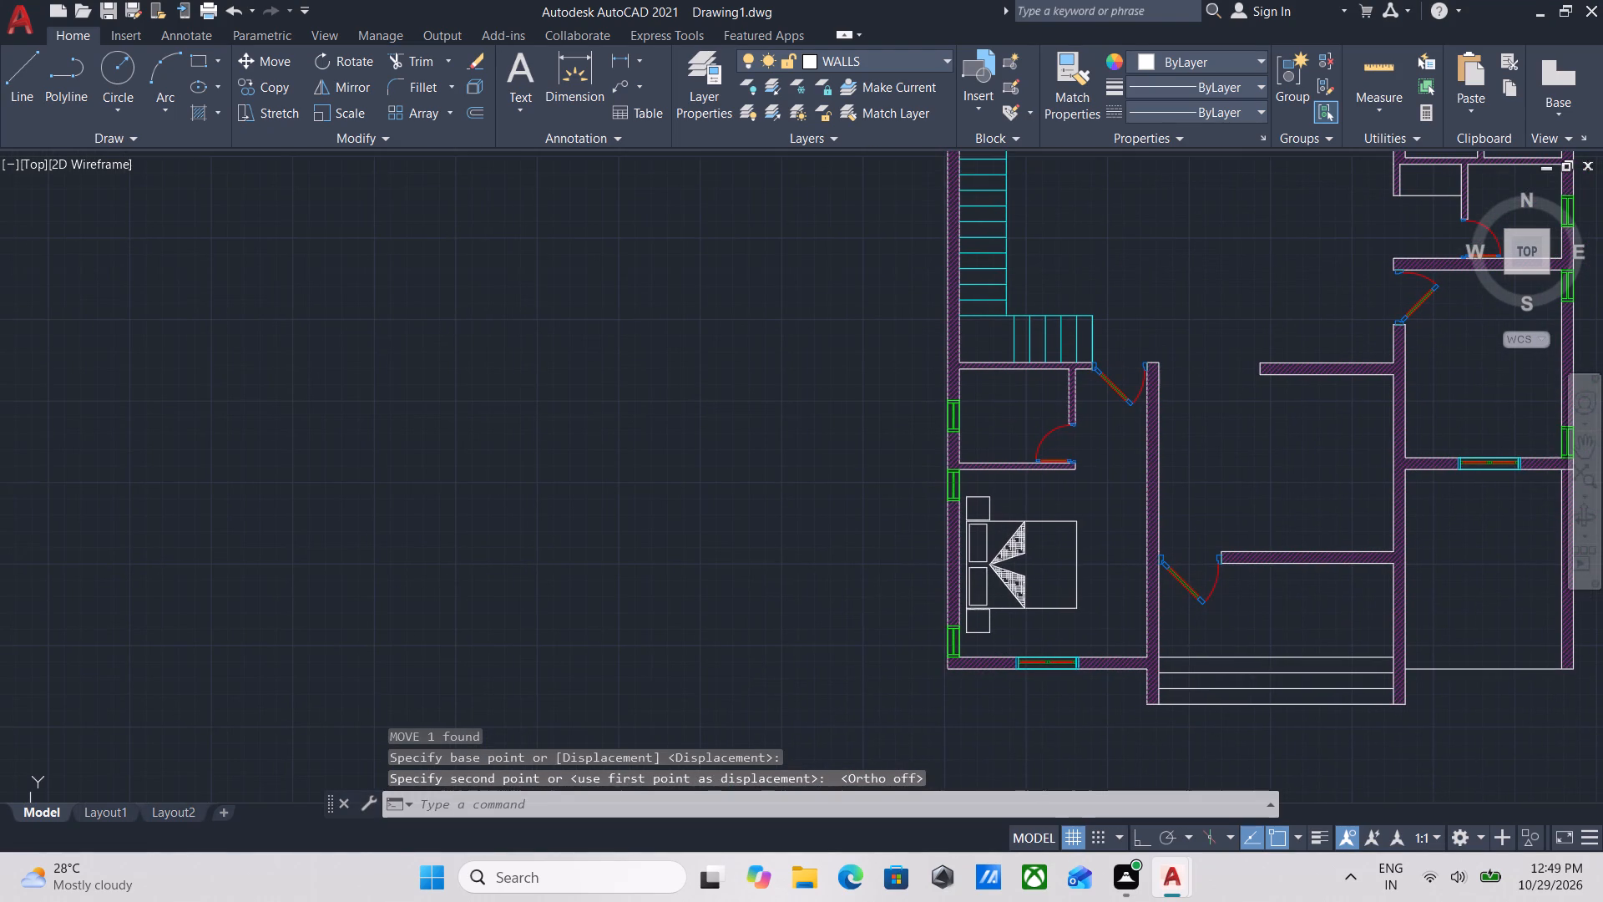
{"action": "middle_click_drag", "start_coordinate": [1000, 560], "coordinate": [772, 561]}
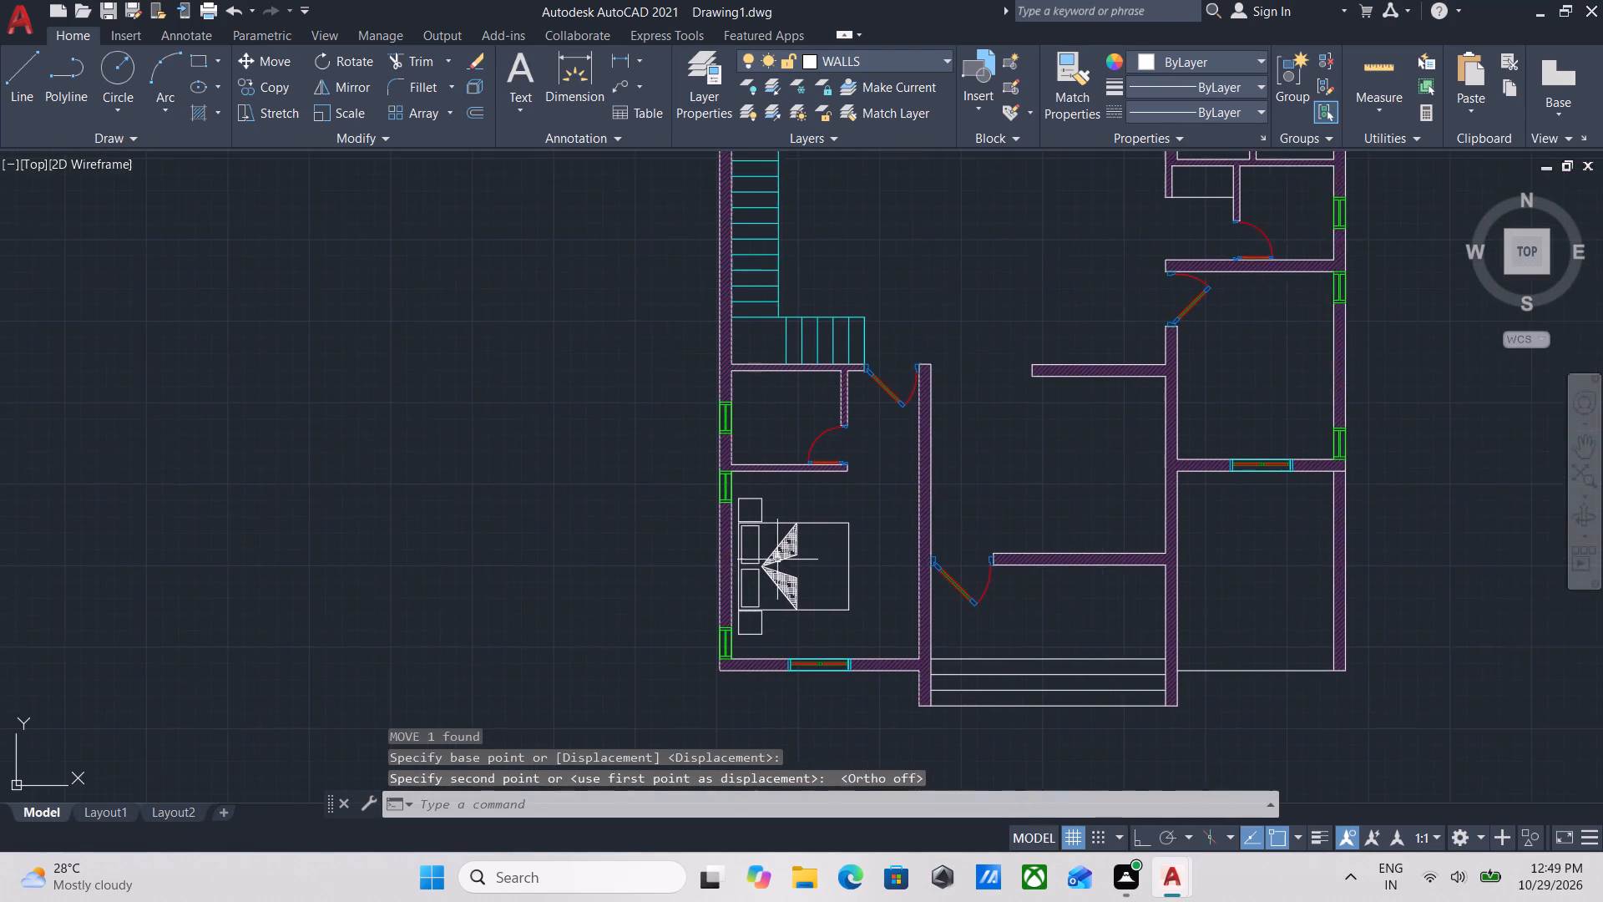
{"action": "scroll", "coordinate": [814, 540], "scroll_direction": "down", "scroll_amount": 1}
{"action": "middle_click_drag", "start_coordinate": [814, 540], "coordinate": [847, 656]}
{"action": "middle_click_drag", "start_coordinate": [921, 476], "coordinate": [915, 524]}
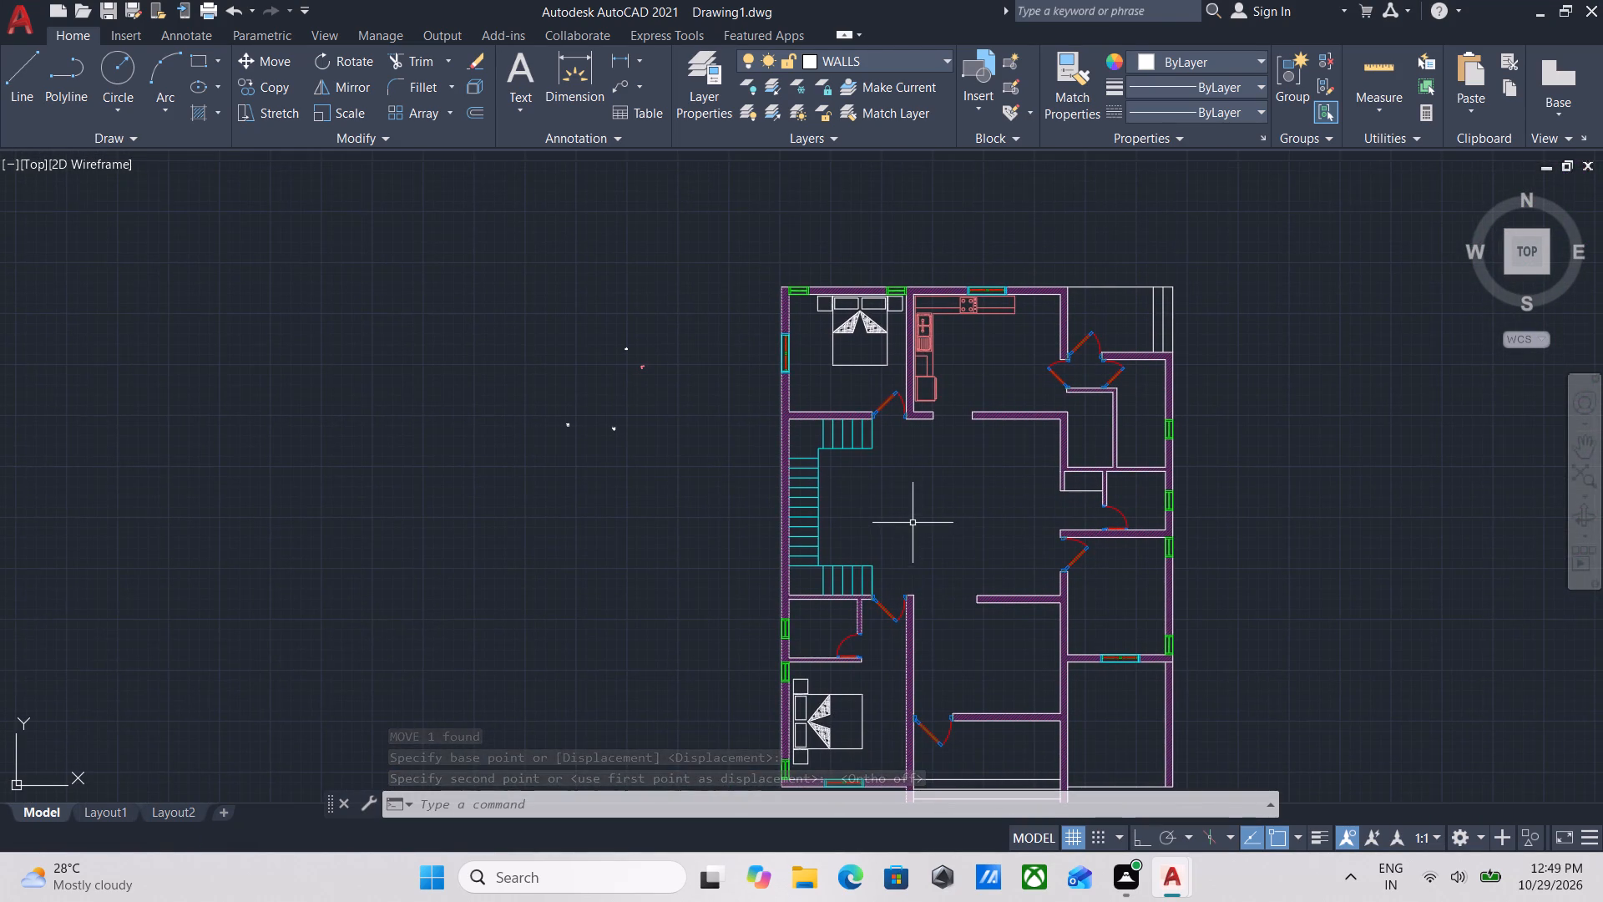
{"action": "middle_click_drag", "start_coordinate": [854, 509], "coordinate": [1039, 551]}
{"action": "scroll", "coordinate": [813, 494], "scroll_direction": "up", "scroll_amount": 3}
{"action": "scroll", "coordinate": [632, 334], "scroll_direction": "up", "scroll_amount": 2}
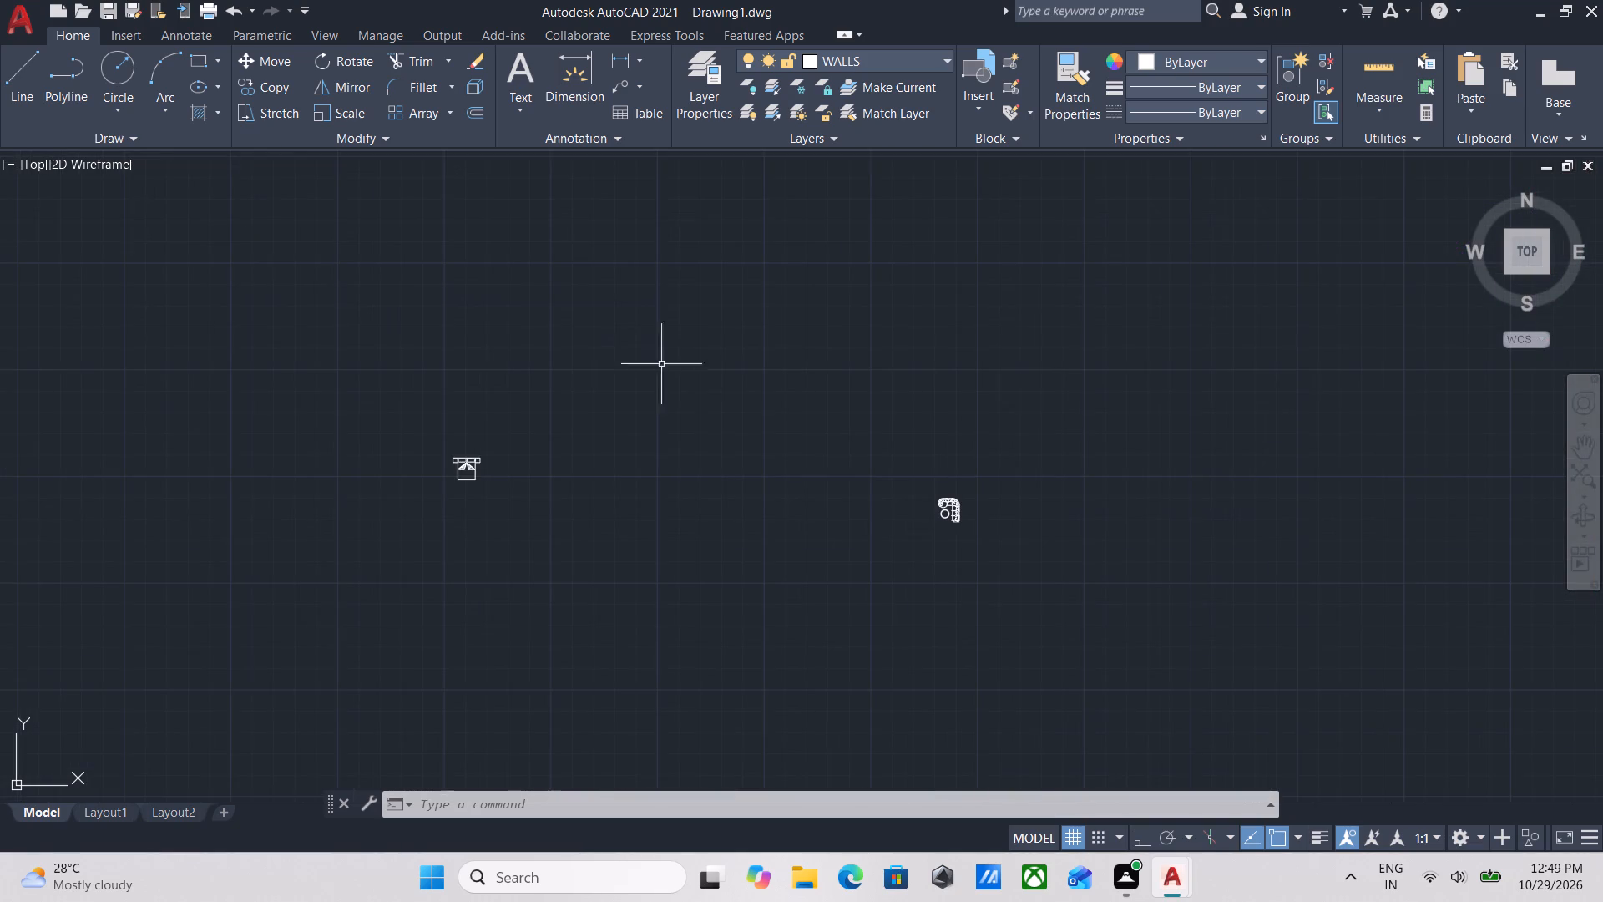
{"action": "scroll", "coordinate": [1002, 562], "scroll_direction": "up", "scroll_amount": 2}
{"action": "left_click_drag", "start_coordinate": [1014, 554], "coordinate": [985, 509]}
{"action": "left_click", "coordinate": [766, 312]}
{"action": "scroll", "coordinate": [944, 484], "scroll_direction": "up", "scroll_amount": 2}
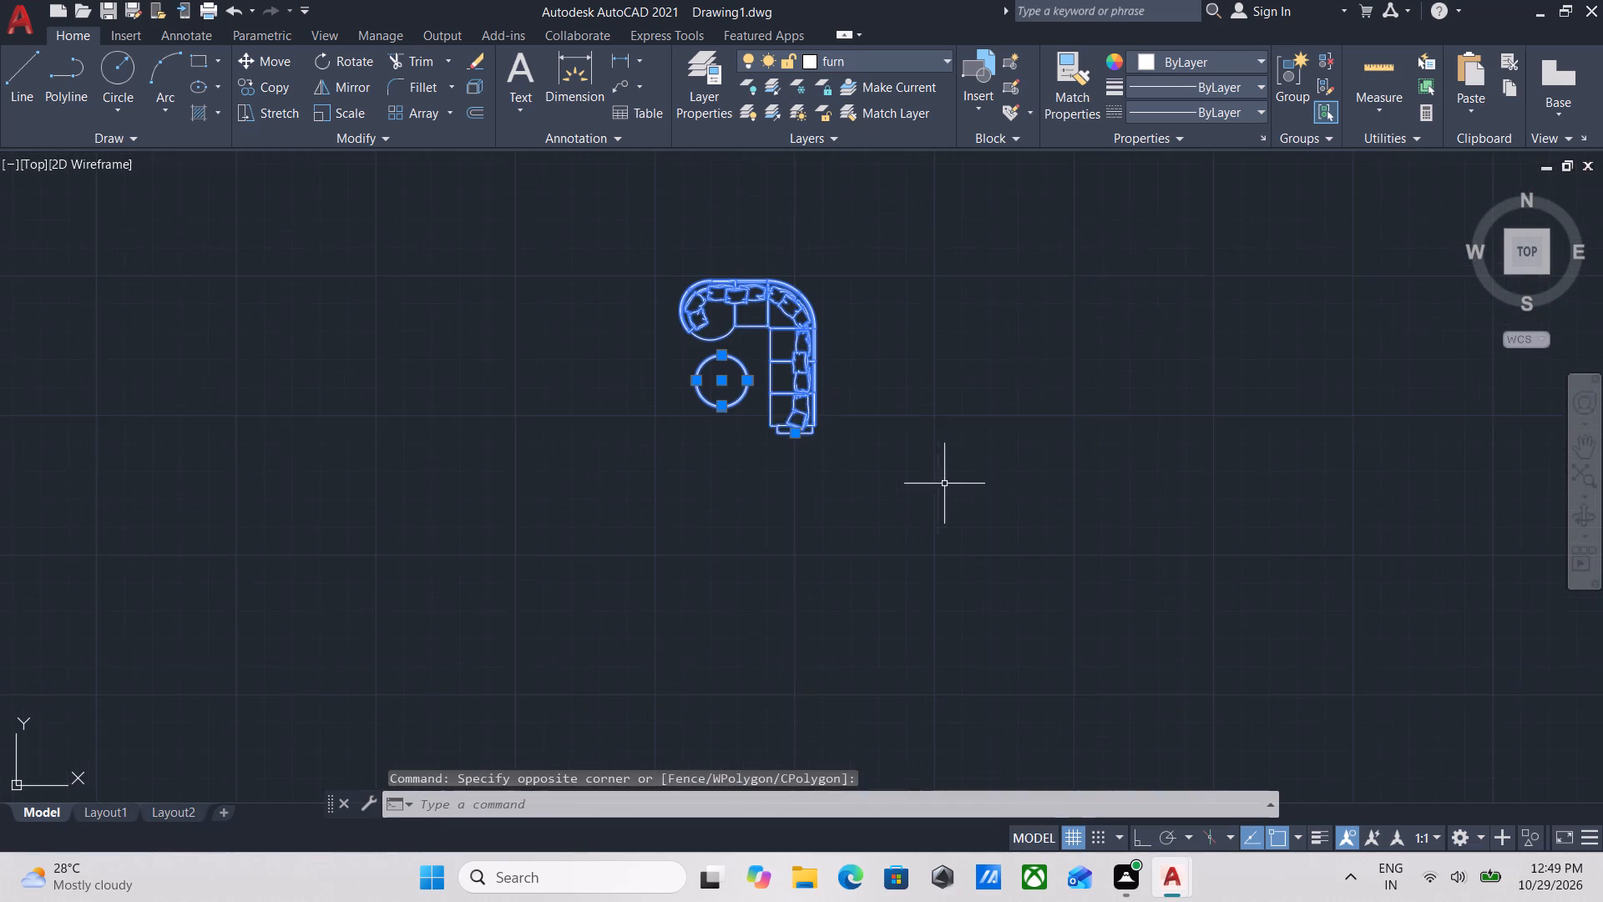
{"action": "middle_click_drag", "start_coordinate": [944, 484], "coordinate": [953, 526]}
{"action": "type", "text": "CO"}
{"action": "key", "text": "Return"}
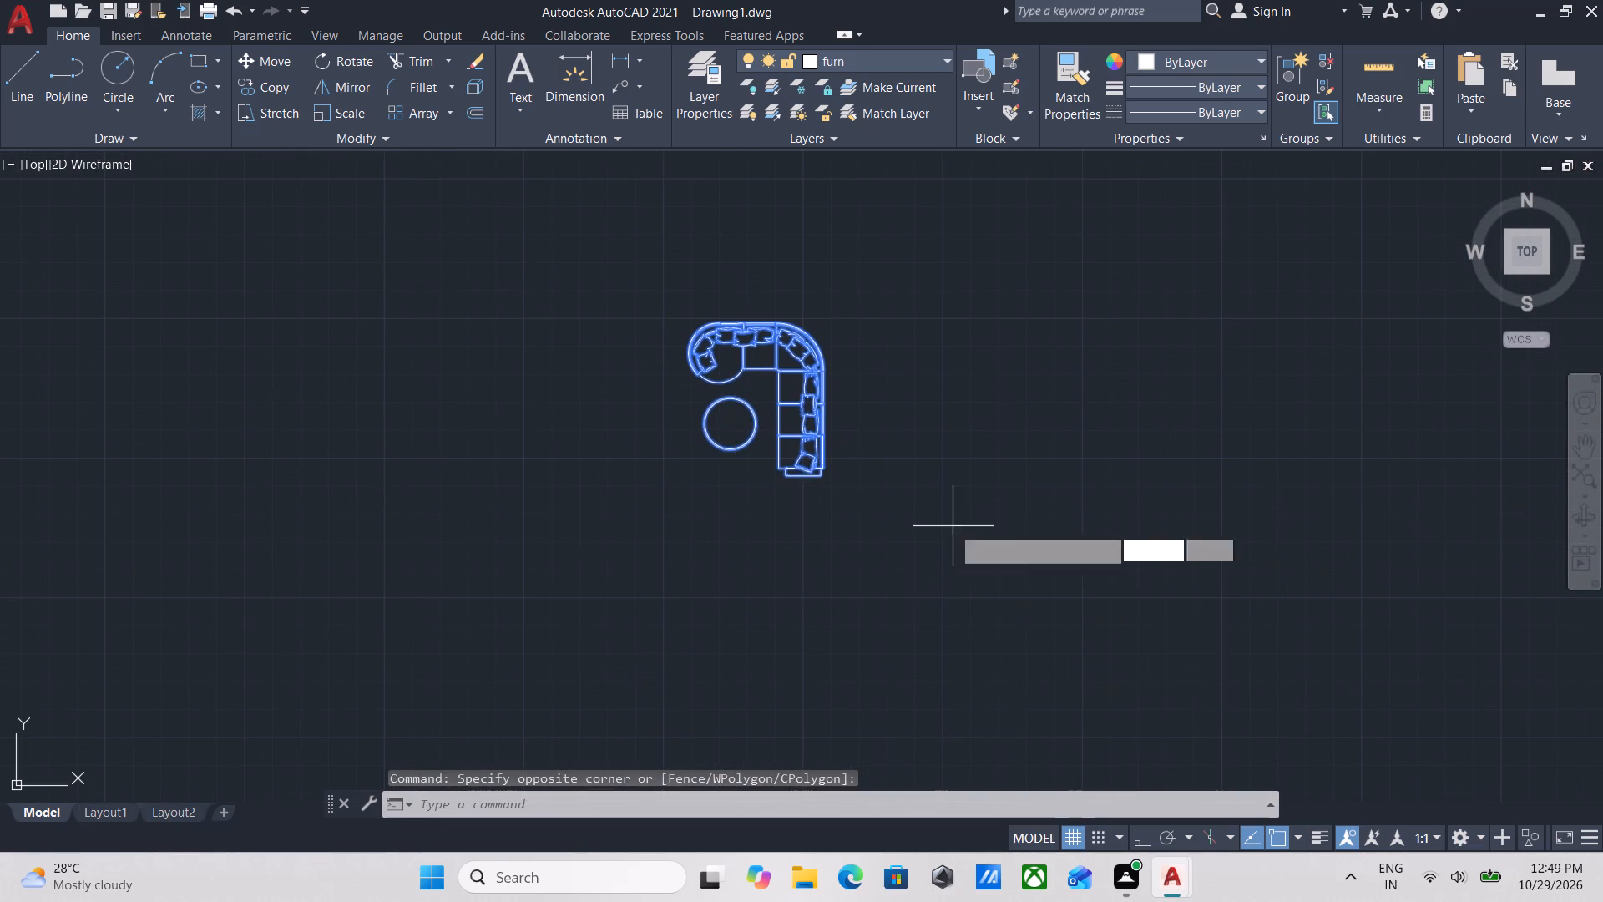
{"action": "left_click", "coordinate": [721, 388]}
{"action": "scroll", "coordinate": [1103, 516], "scroll_direction": "down", "scroll_amount": 1}
{"action": "middle_click_drag", "start_coordinate": [1094, 510], "coordinate": [465, 357]}
{"action": "scroll", "coordinate": [886, 494], "scroll_direction": "down", "scroll_amount": 4}
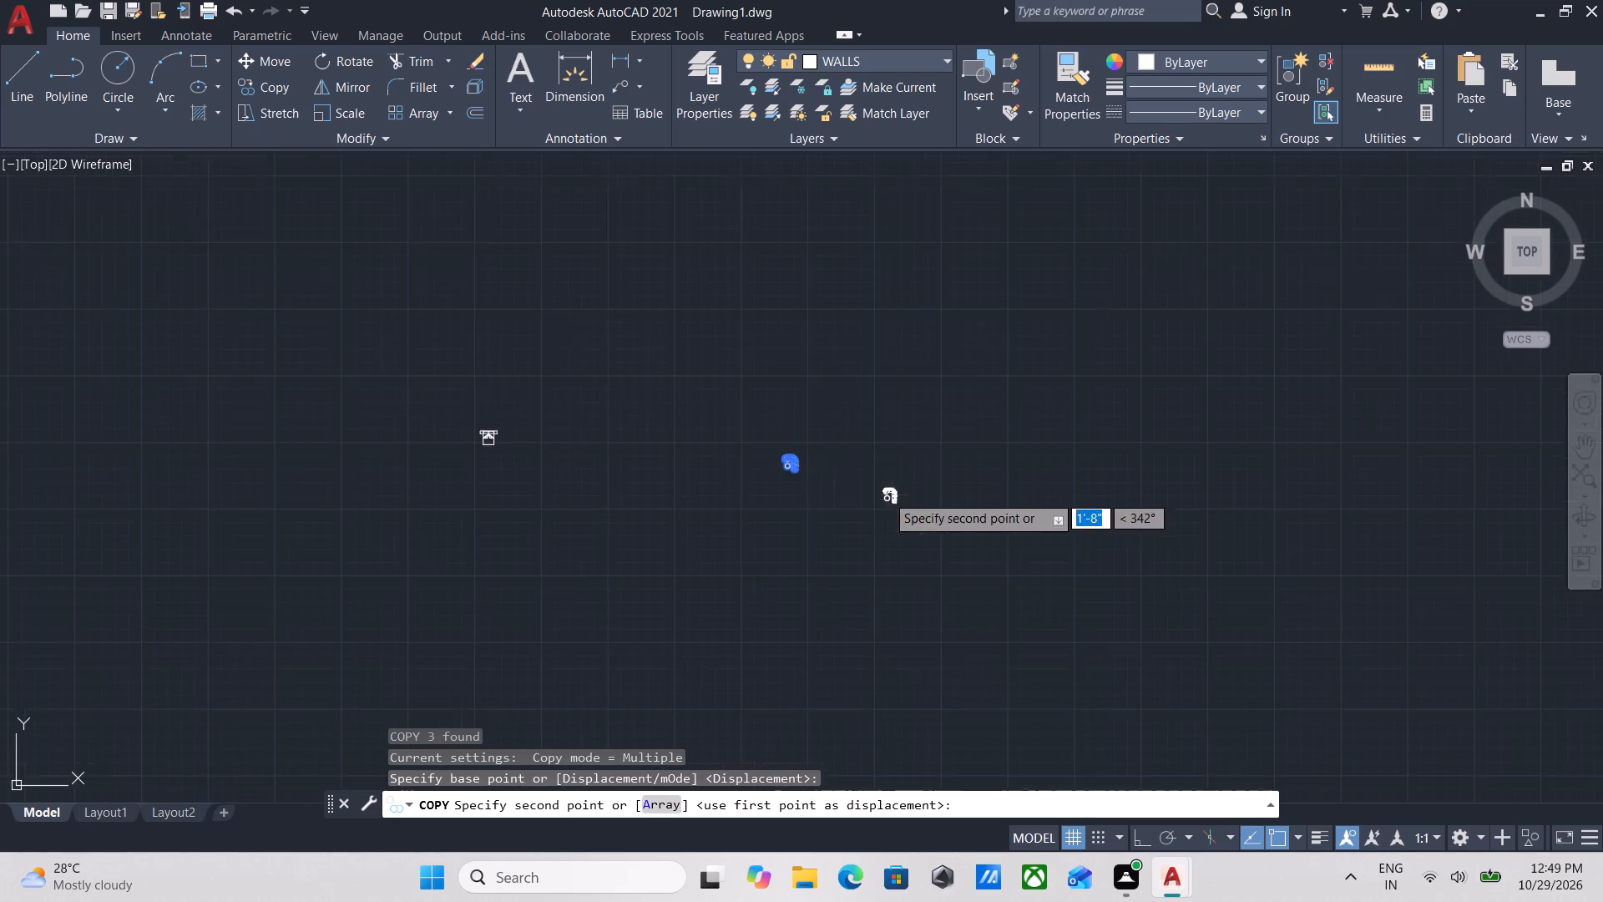
{"action": "middle_click_drag", "start_coordinate": [883, 494], "coordinate": [448, 344]}
{"action": "scroll", "coordinate": [685, 423], "scroll_direction": "down", "scroll_amount": 4}
{"action": "middle_click_drag", "start_coordinate": [695, 426], "coordinate": [473, 357]}
{"action": "scroll", "coordinate": [811, 547], "scroll_direction": "up", "scroll_amount": 3}
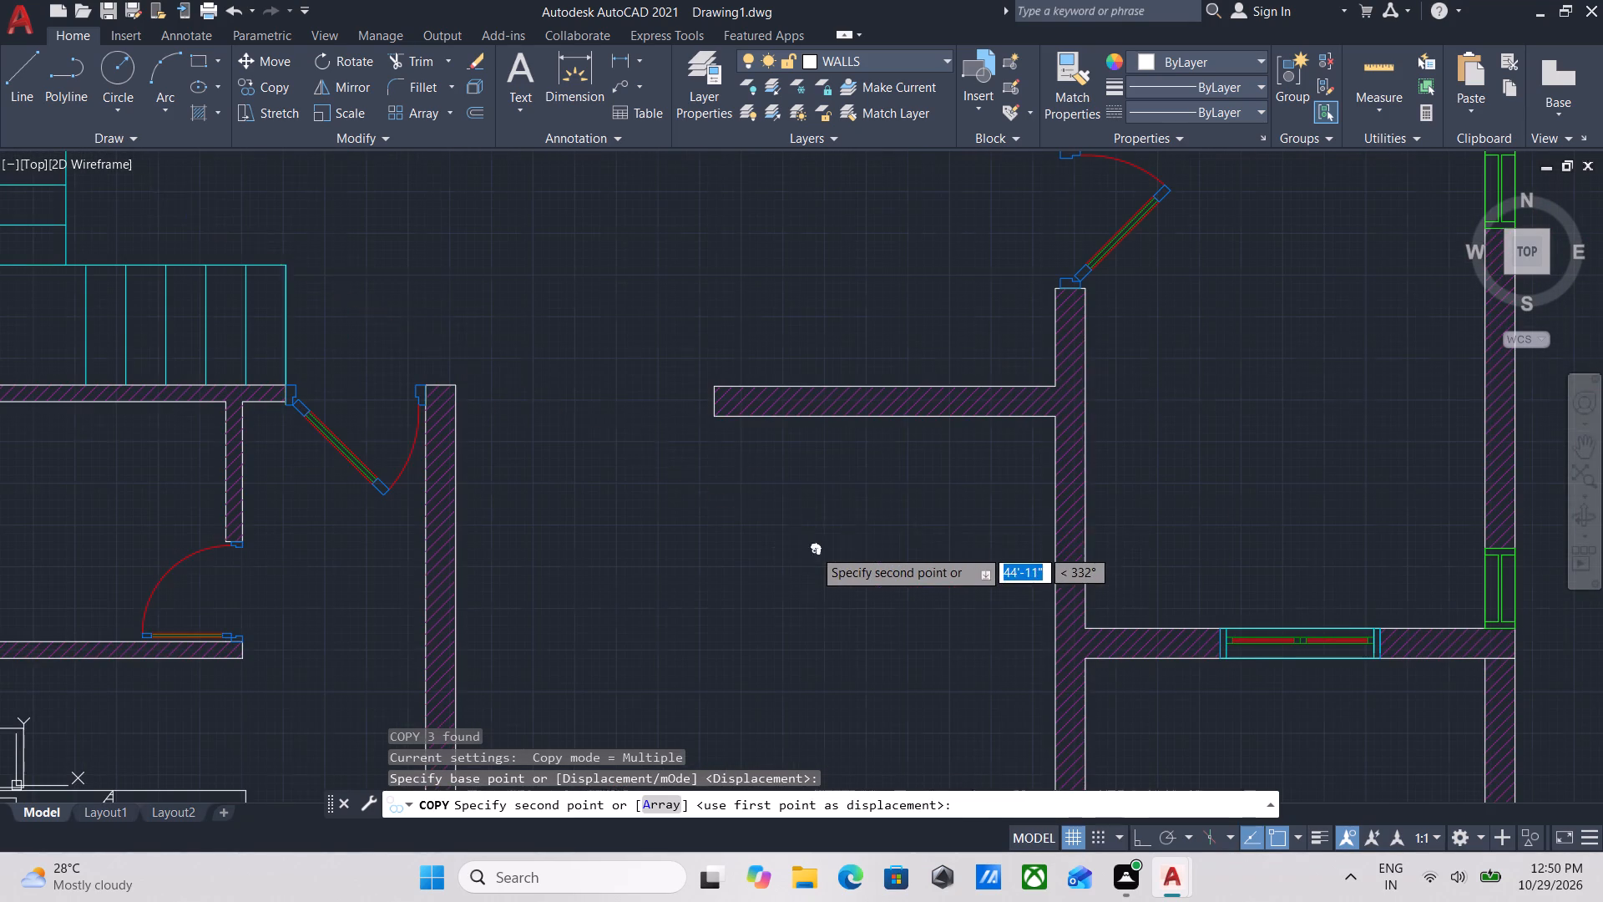
{"action": "scroll", "coordinate": [868, 519], "scroll_direction": "up", "scroll_amount": 2}
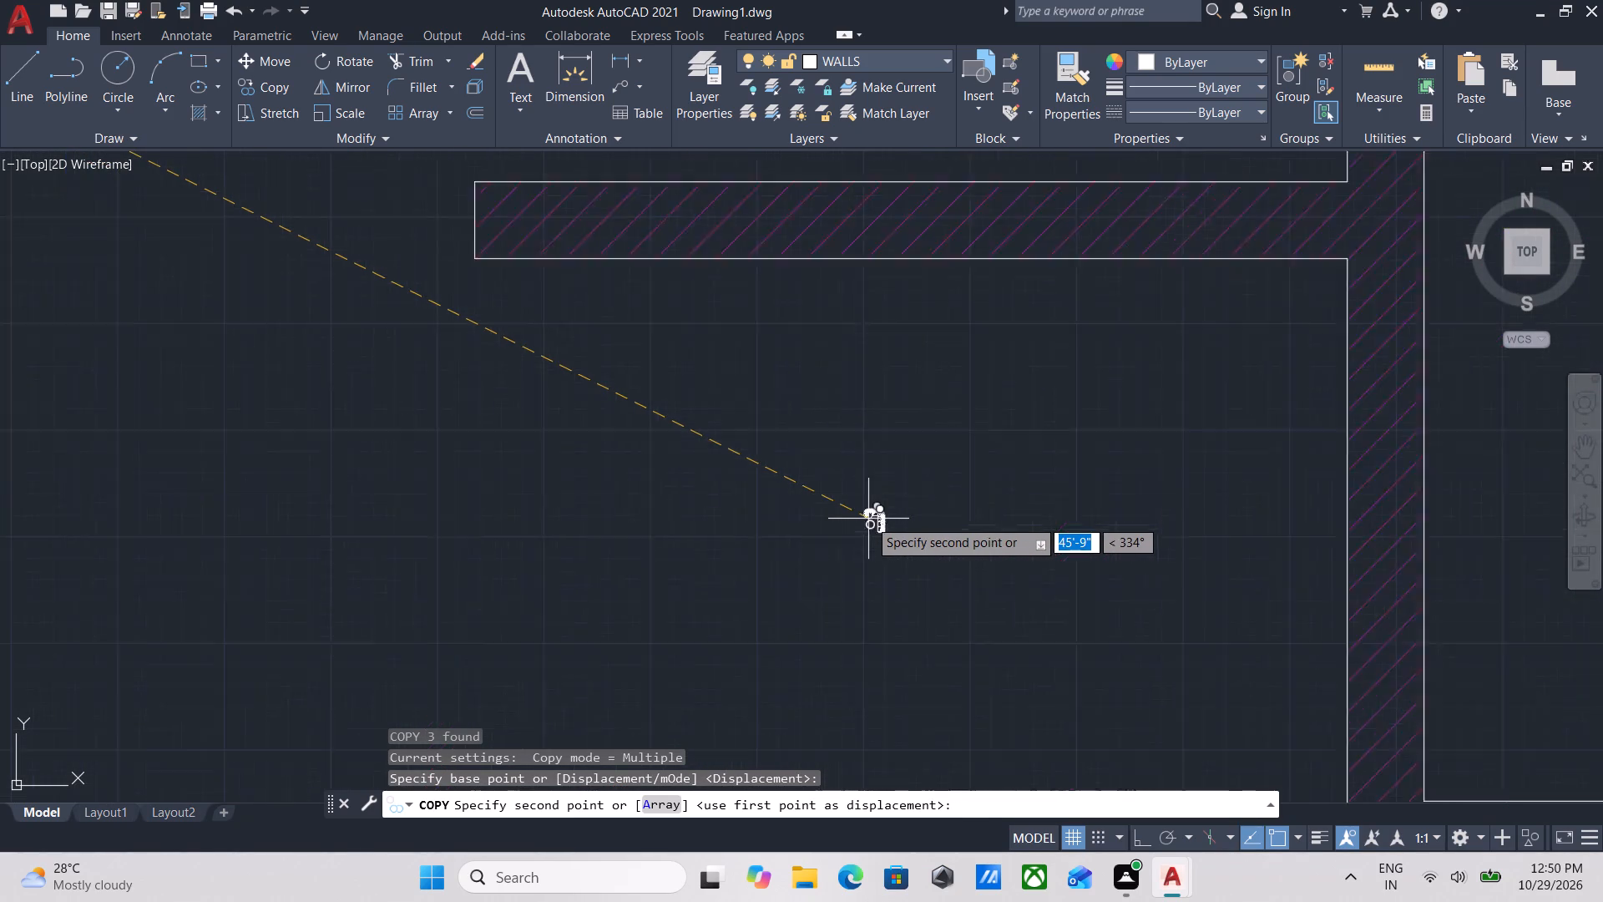
{"action": "scroll", "coordinate": [868, 519], "scroll_direction": "up", "scroll_amount": 1}
{"action": "scroll", "coordinate": [994, 463], "scroll_direction": "down", "scroll_amount": 3}
{"action": "middle_click_drag", "start_coordinate": [994, 463], "coordinate": [1009, 521]}
{"action": "scroll", "coordinate": [1019, 514], "scroll_direction": "up", "scroll_amount": 3}
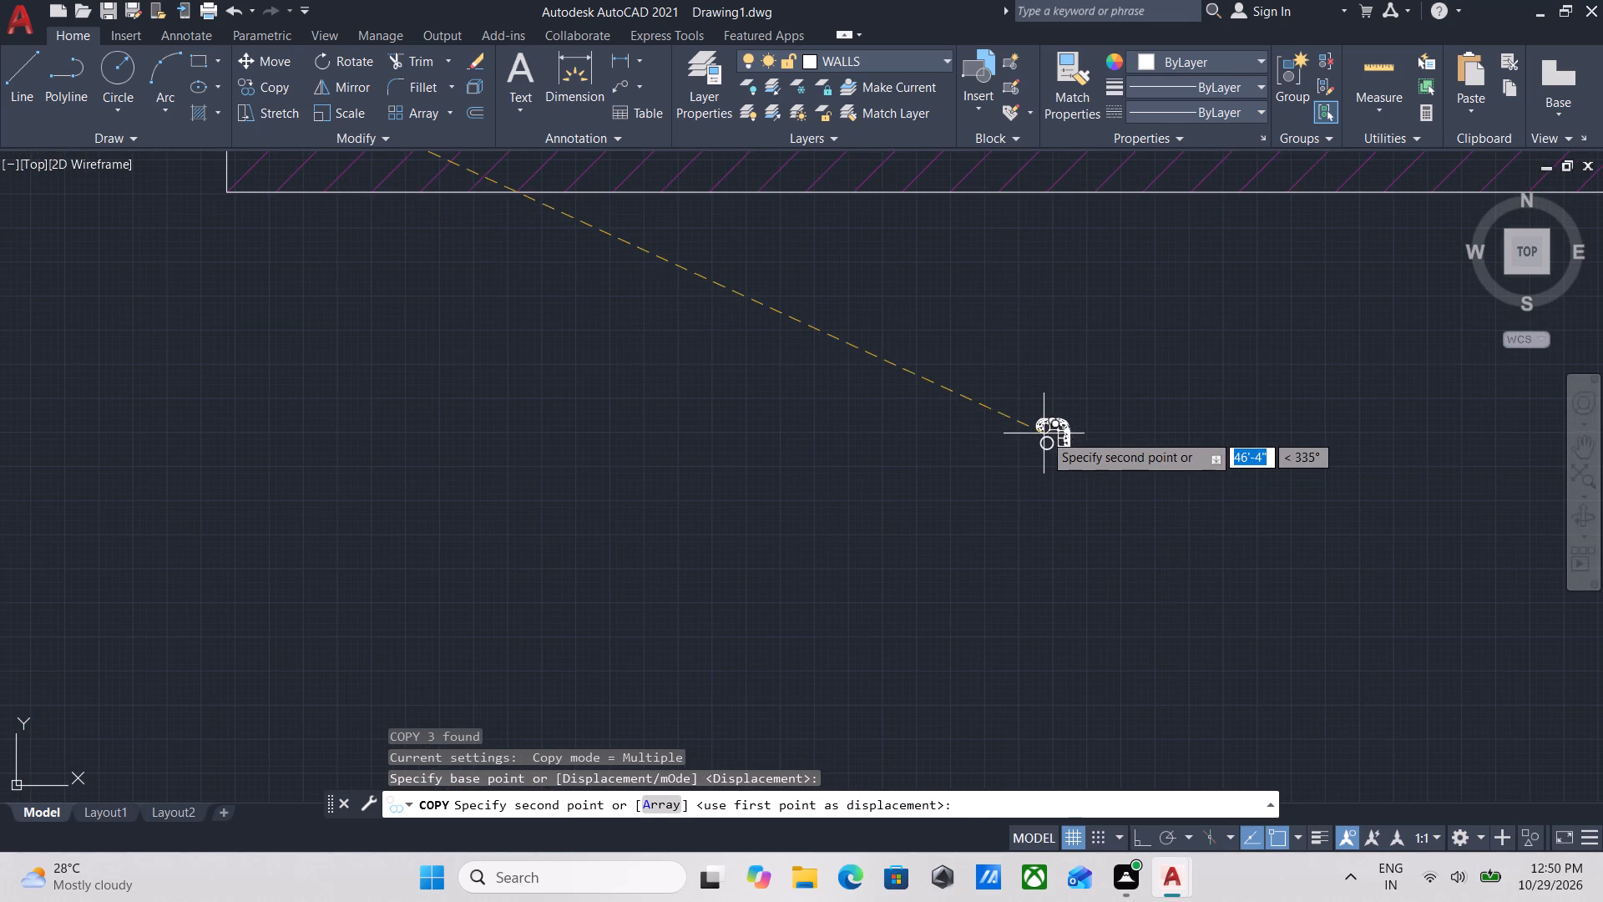
{"action": "left_click", "coordinate": [1107, 369]}
{"action": "scroll", "coordinate": [1203, 356], "scroll_direction": "up", "scroll_amount": 2}
{"action": "key", "text": "Escape"}
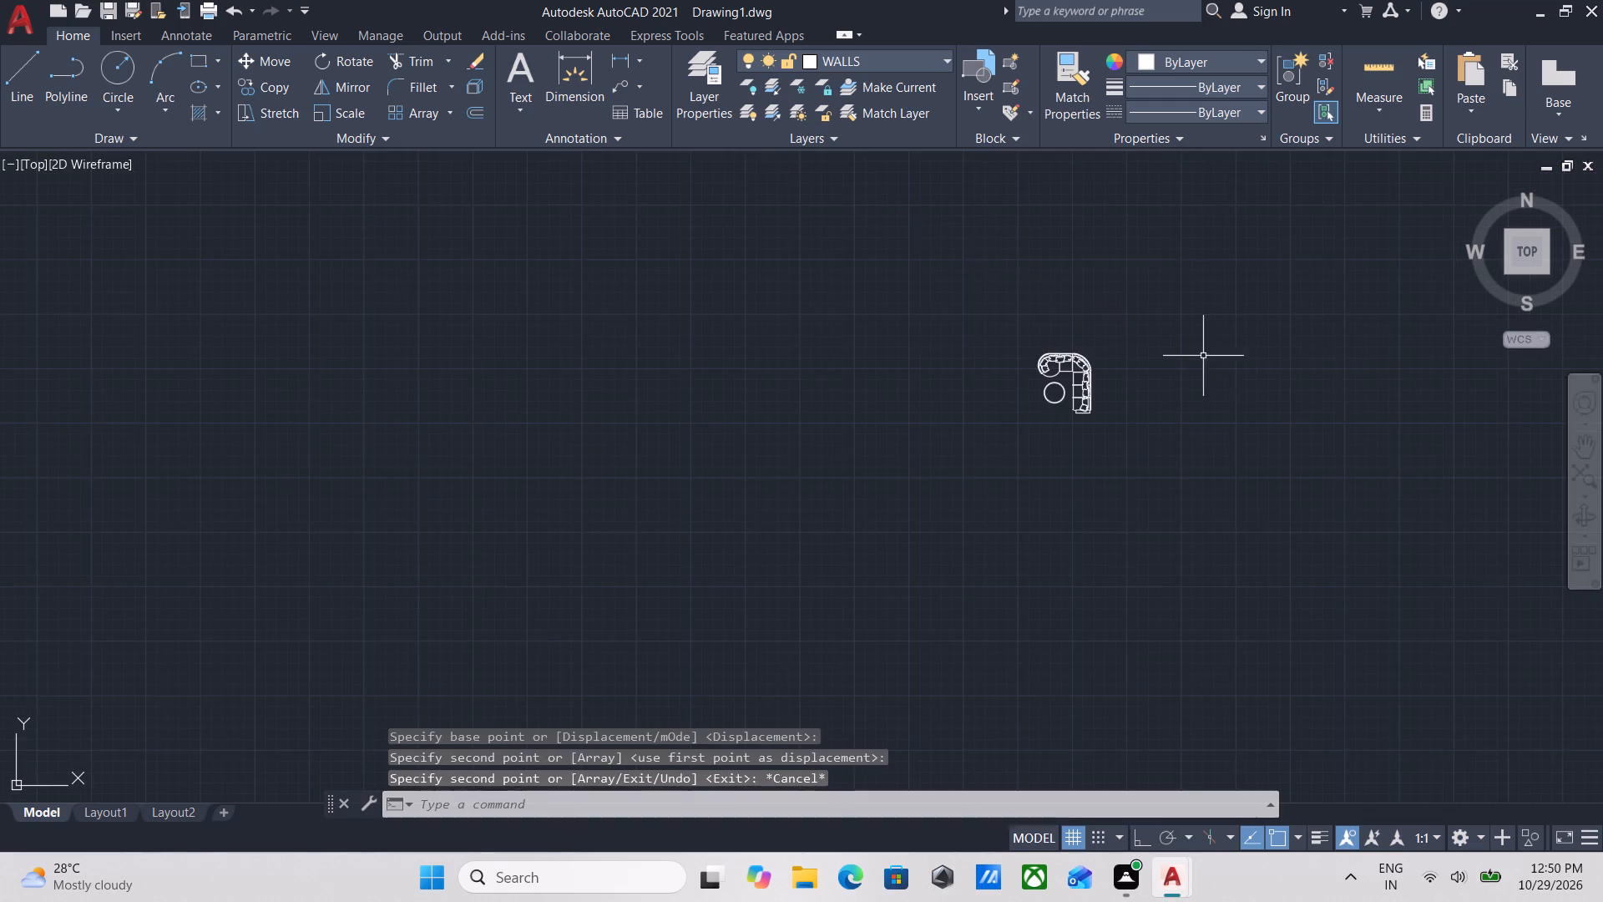
Scale the copied sofa set up freehand by a factor of about 16 from the upper-left end of its straight back.
{"action": "scroll", "coordinate": [1221, 344], "scroll_direction": "up", "scroll_amount": 2}
{"action": "left_click_drag", "start_coordinate": [1097, 352], "coordinate": [1078, 351]}
{"action": "left_click", "coordinate": [699, 455]}
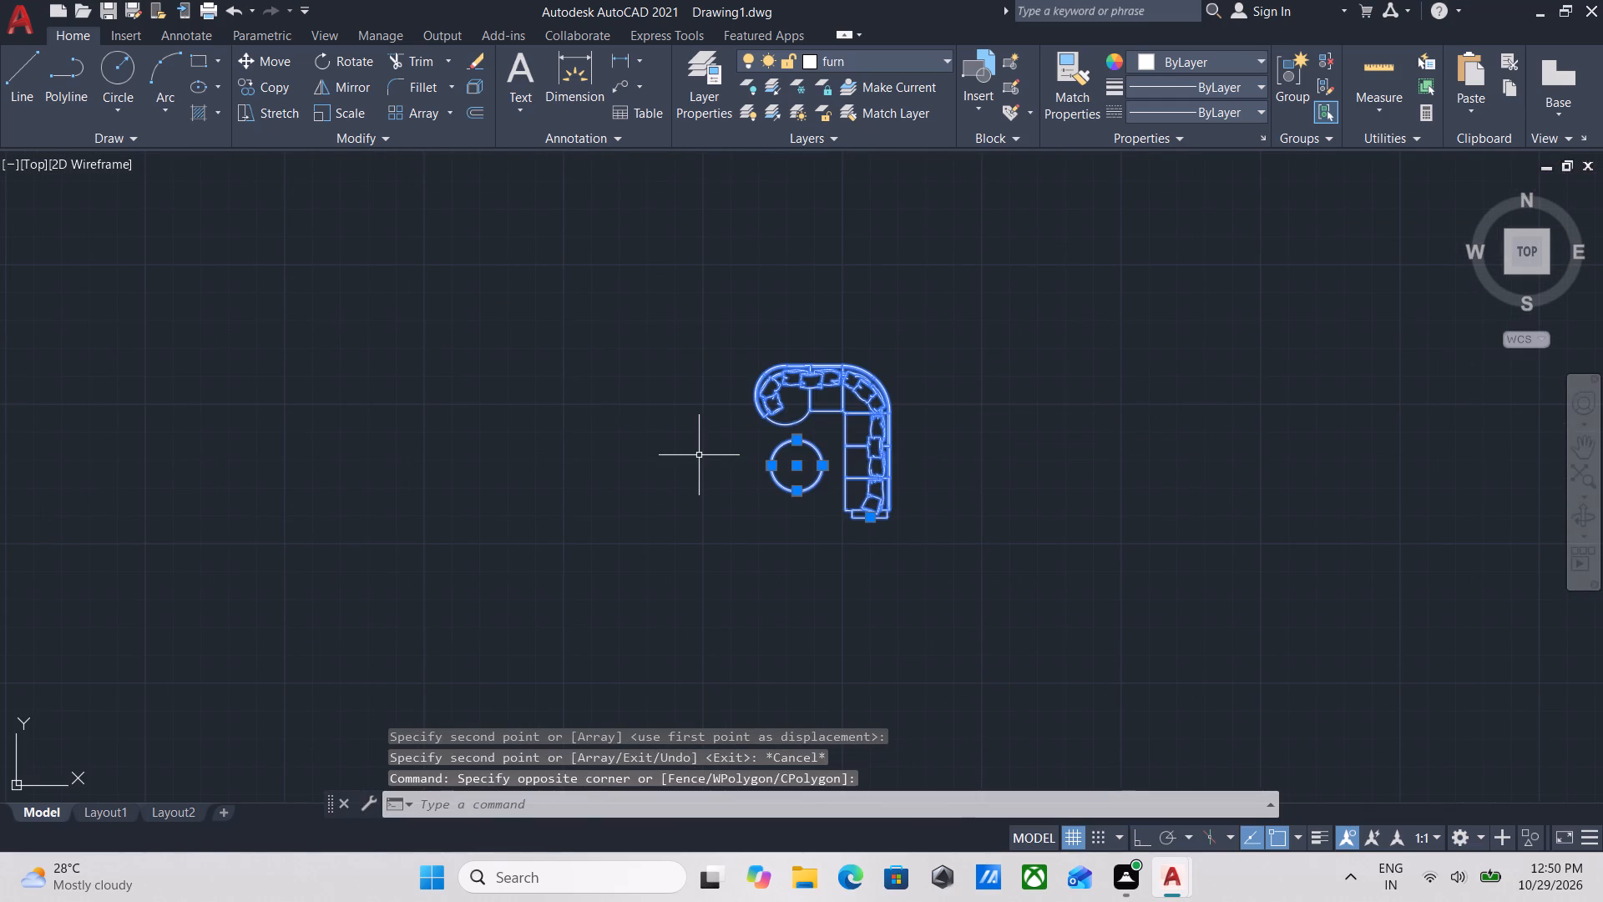
{"action": "type", "text": "SCA"}
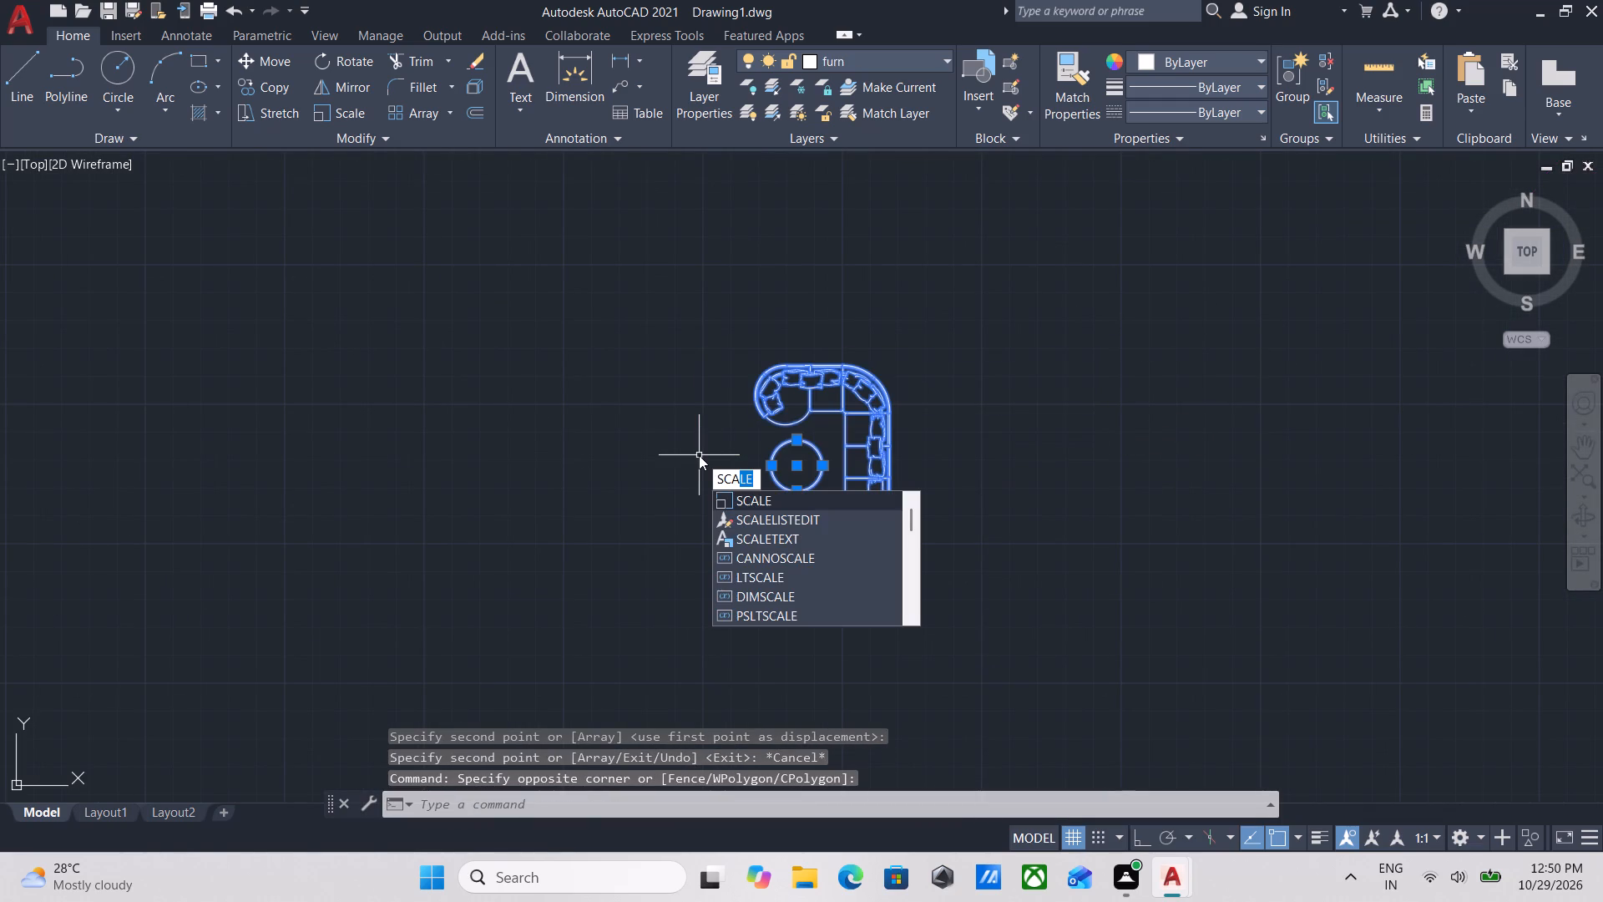
{"action": "type", "text": "LE"}
{"action": "key", "text": "Return"}
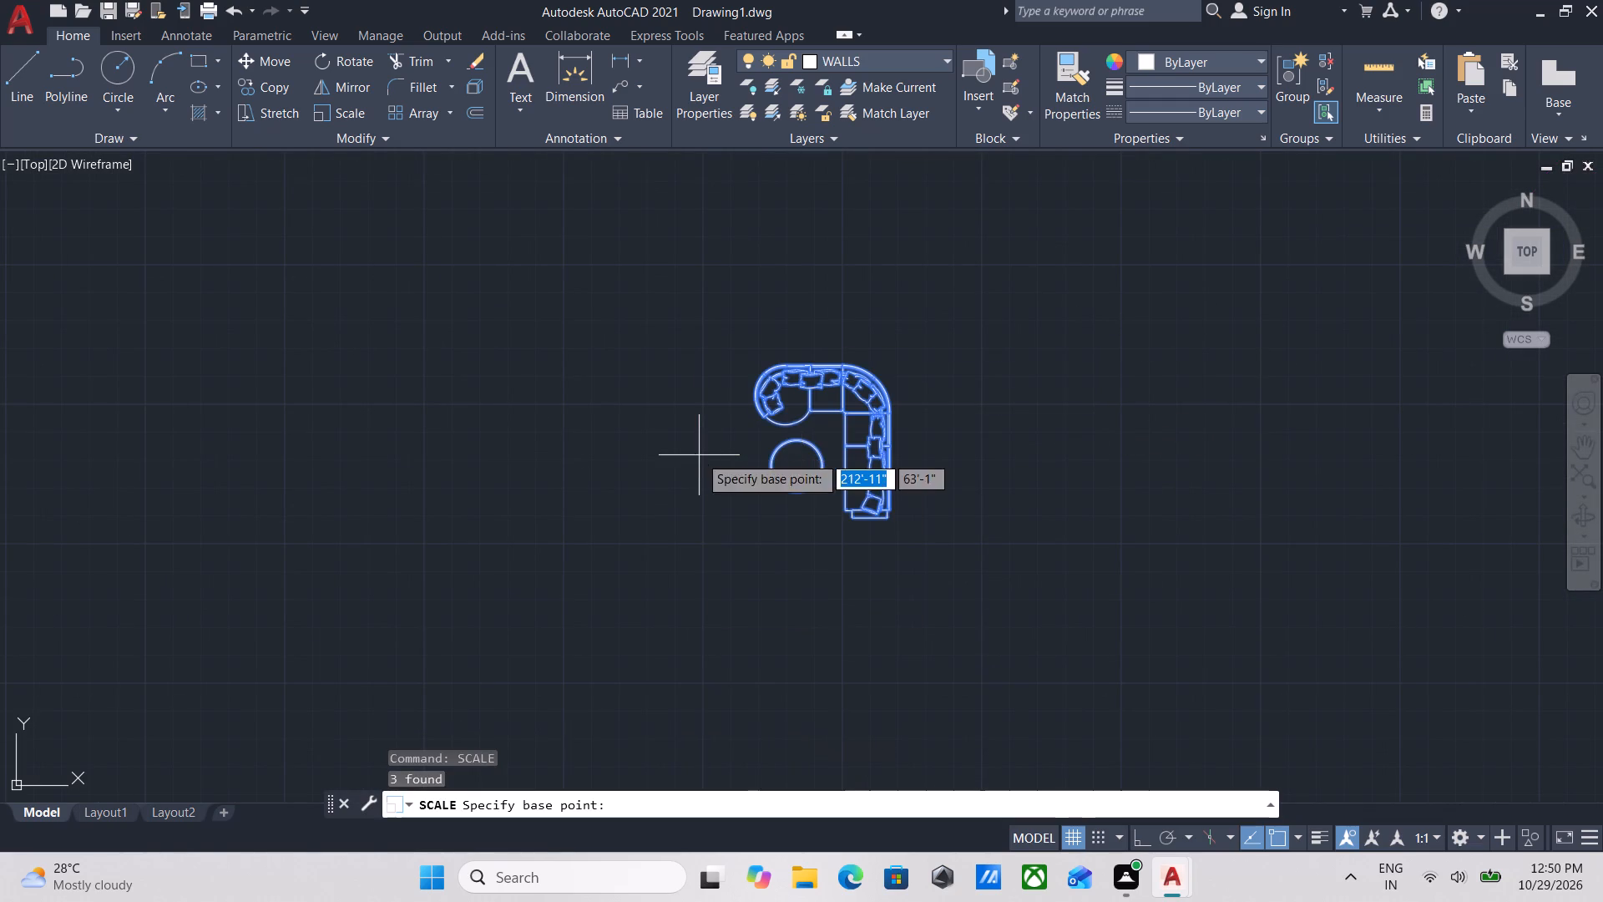
{"action": "scroll", "coordinate": [808, 360], "scroll_direction": "up", "scroll_amount": 2}
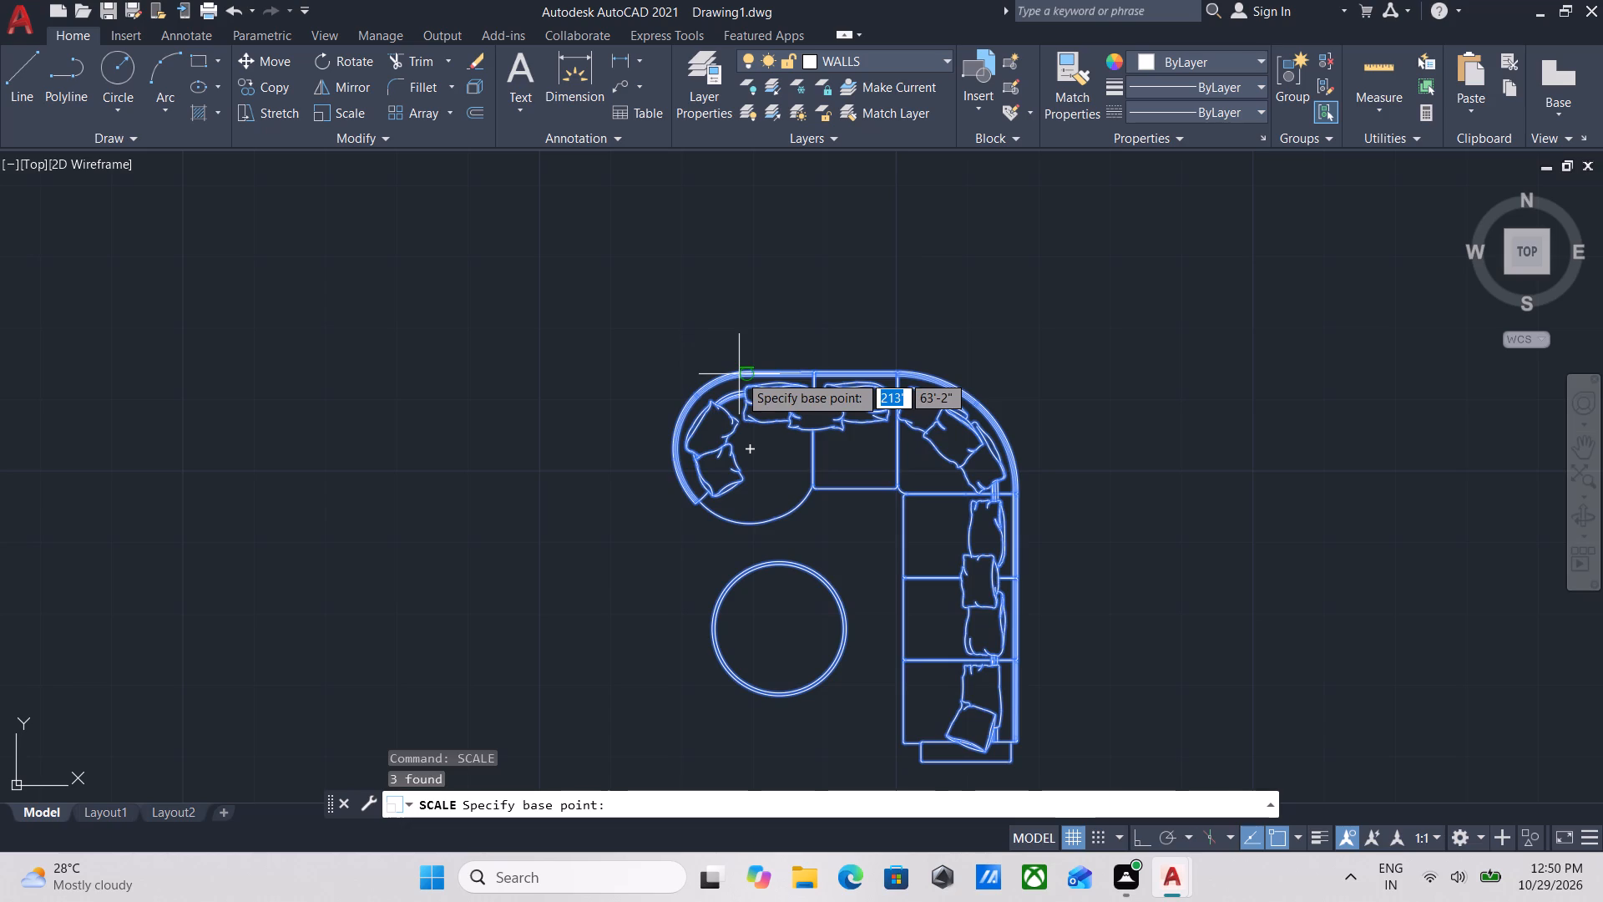
{"action": "left_click", "coordinate": [743, 372]}
{"action": "scroll", "coordinate": [1241, 402], "scroll_direction": "down", "scroll_amount": 2}
{"action": "scroll", "coordinate": [1343, 408], "scroll_direction": "down", "scroll_amount": 2}
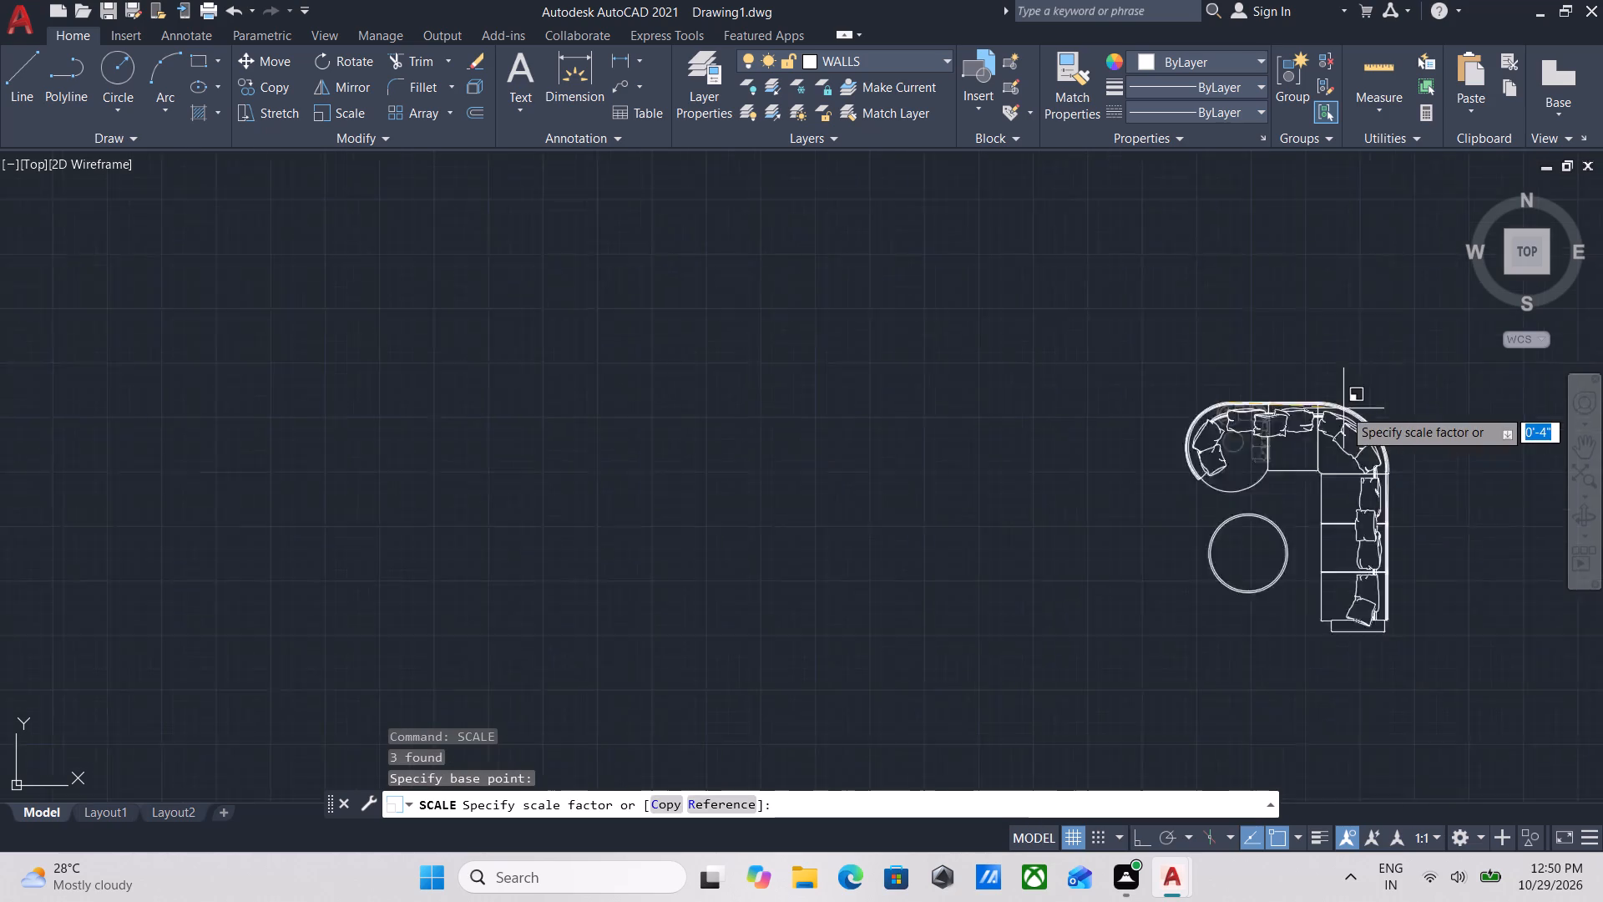
{"action": "scroll", "coordinate": [1343, 408], "scroll_direction": "down", "scroll_amount": 1}
{"action": "scroll", "coordinate": [1415, 414], "scroll_direction": "down", "scroll_amount": 2}
{"action": "middle_click_drag", "start_coordinate": [1415, 414], "coordinate": [1048, 355]}
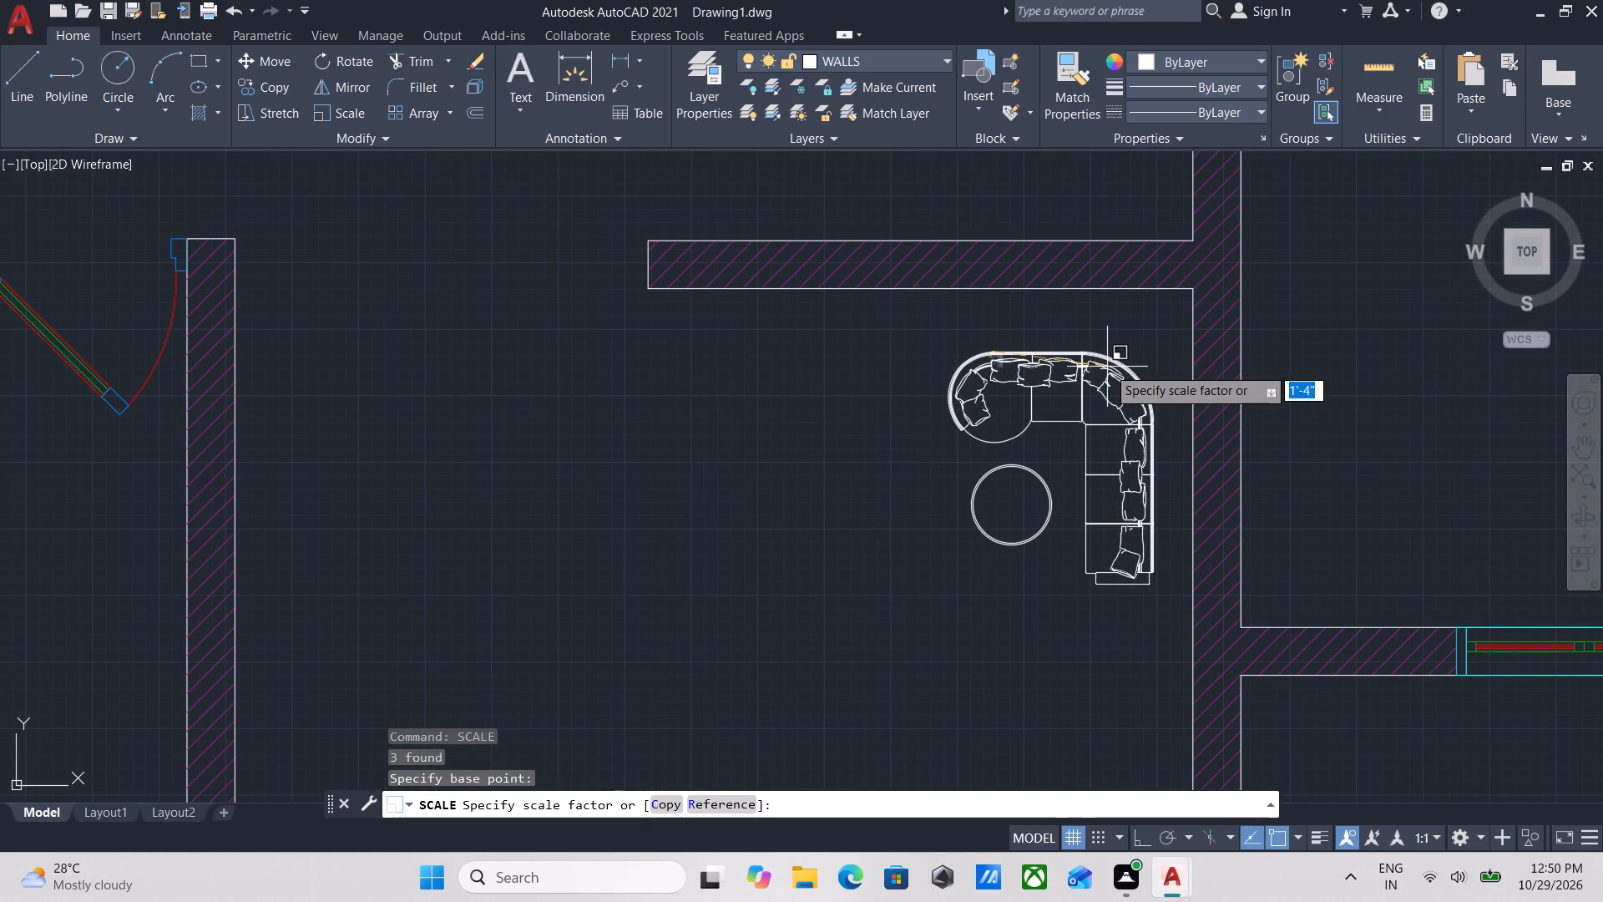
{"action": "left_click", "coordinate": [1107, 367]}
{"action": "key", "text": "Escape"}
Mirror the enlarged sofa and round table downward across a horizontal line through the sofa's lower end, keeping the original.
{"action": "middle_click_drag", "start_coordinate": [1154, 605], "coordinate": [1122, 483]}
{"action": "left_click_drag", "start_coordinate": [1126, 486], "coordinate": [1101, 459]}
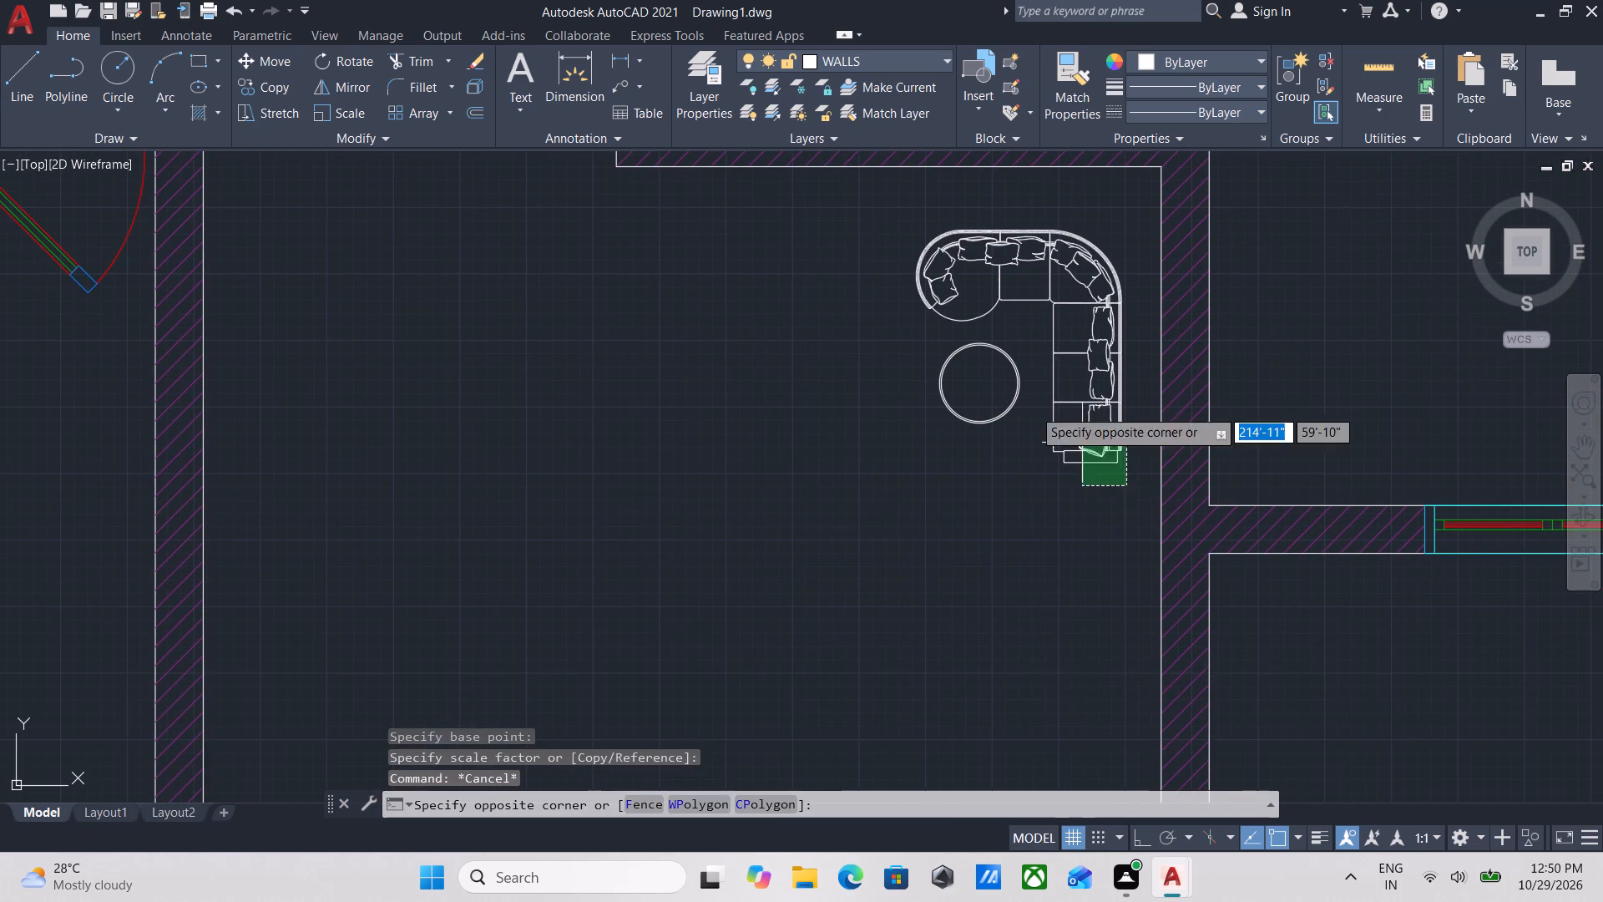
{"action": "left_click", "coordinate": [1010, 390]}
{"action": "type", "text": "MI"}
{"action": "key", "text": "Return"}
{"action": "scroll", "coordinate": [1055, 457], "scroll_direction": "up", "scroll_amount": 2}
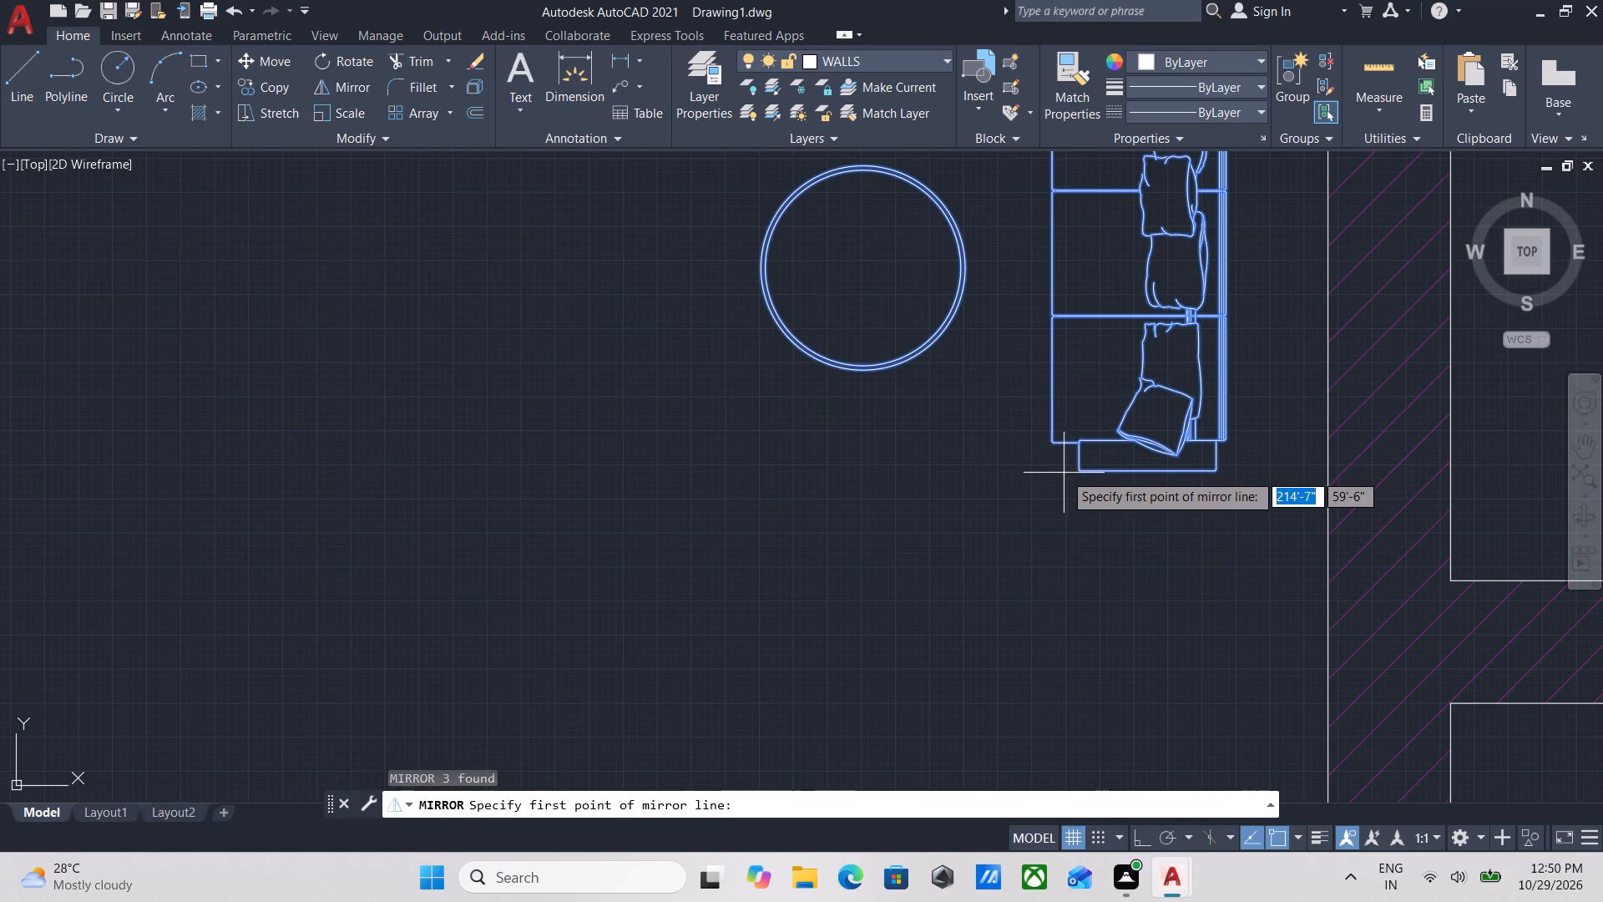
{"action": "left_click", "coordinate": [1078, 472]}
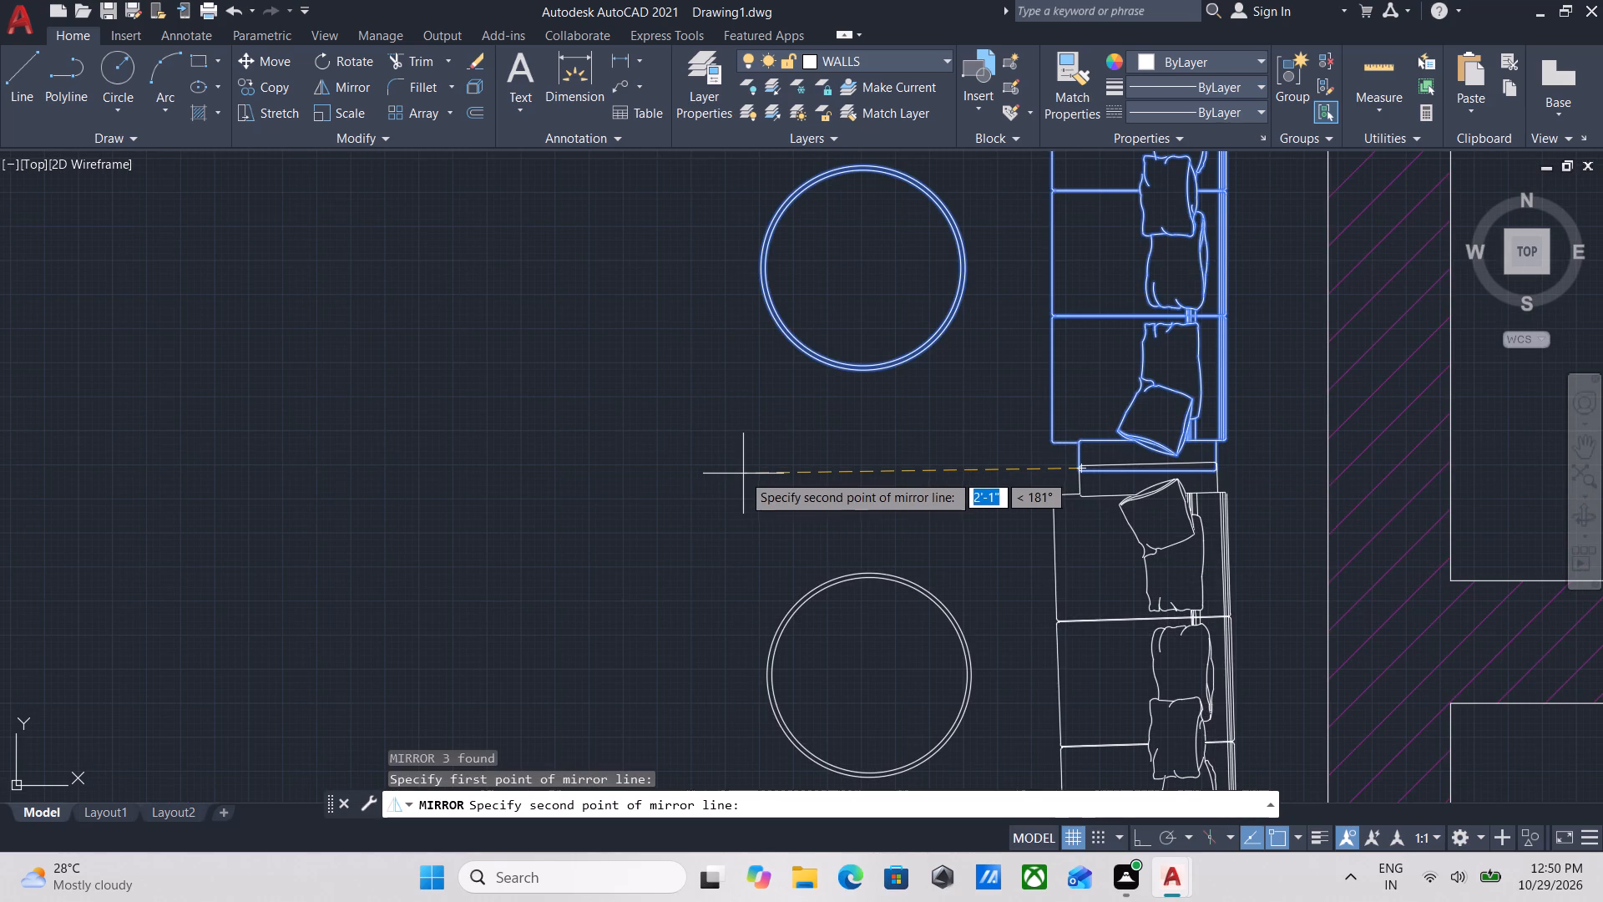
{"action": "key", "text": "F8"}
{"action": "scroll", "coordinate": [455, 469], "scroll_direction": "down", "scroll_amount": 1}
{"action": "middle_click_drag", "start_coordinate": [455, 469], "coordinate": [492, 439]}
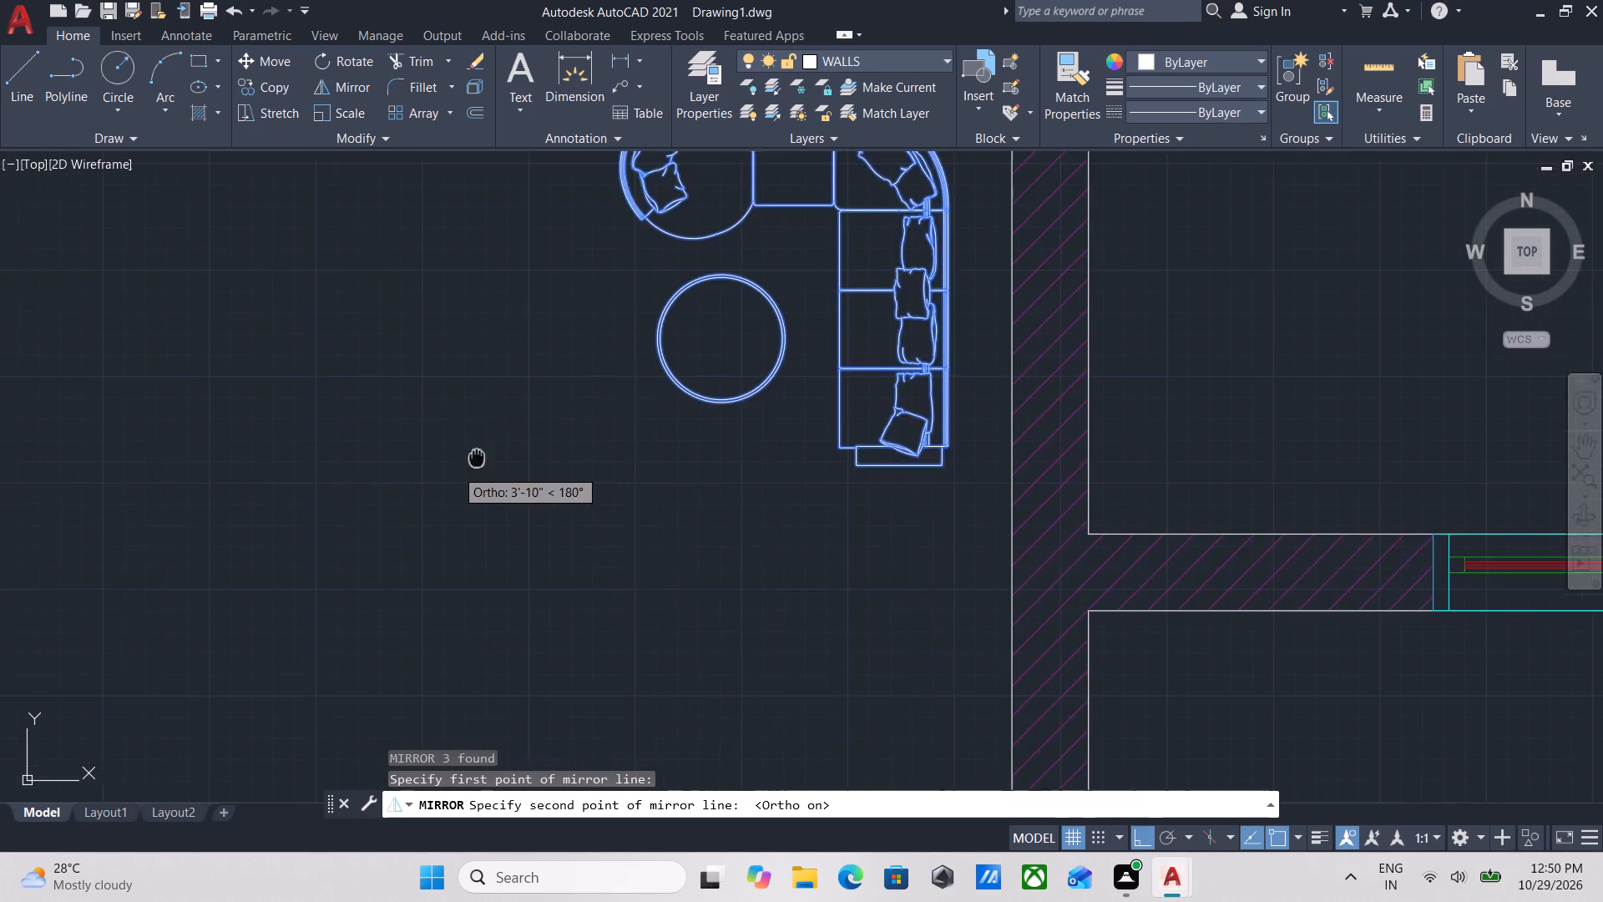
{"action": "middle_click_drag", "start_coordinate": [492, 439], "coordinate": [577, 363]}
{"action": "left_click", "coordinate": [570, 364]}
{"action": "left_click_drag", "start_coordinate": [614, 436], "coordinate": [570, 364]}
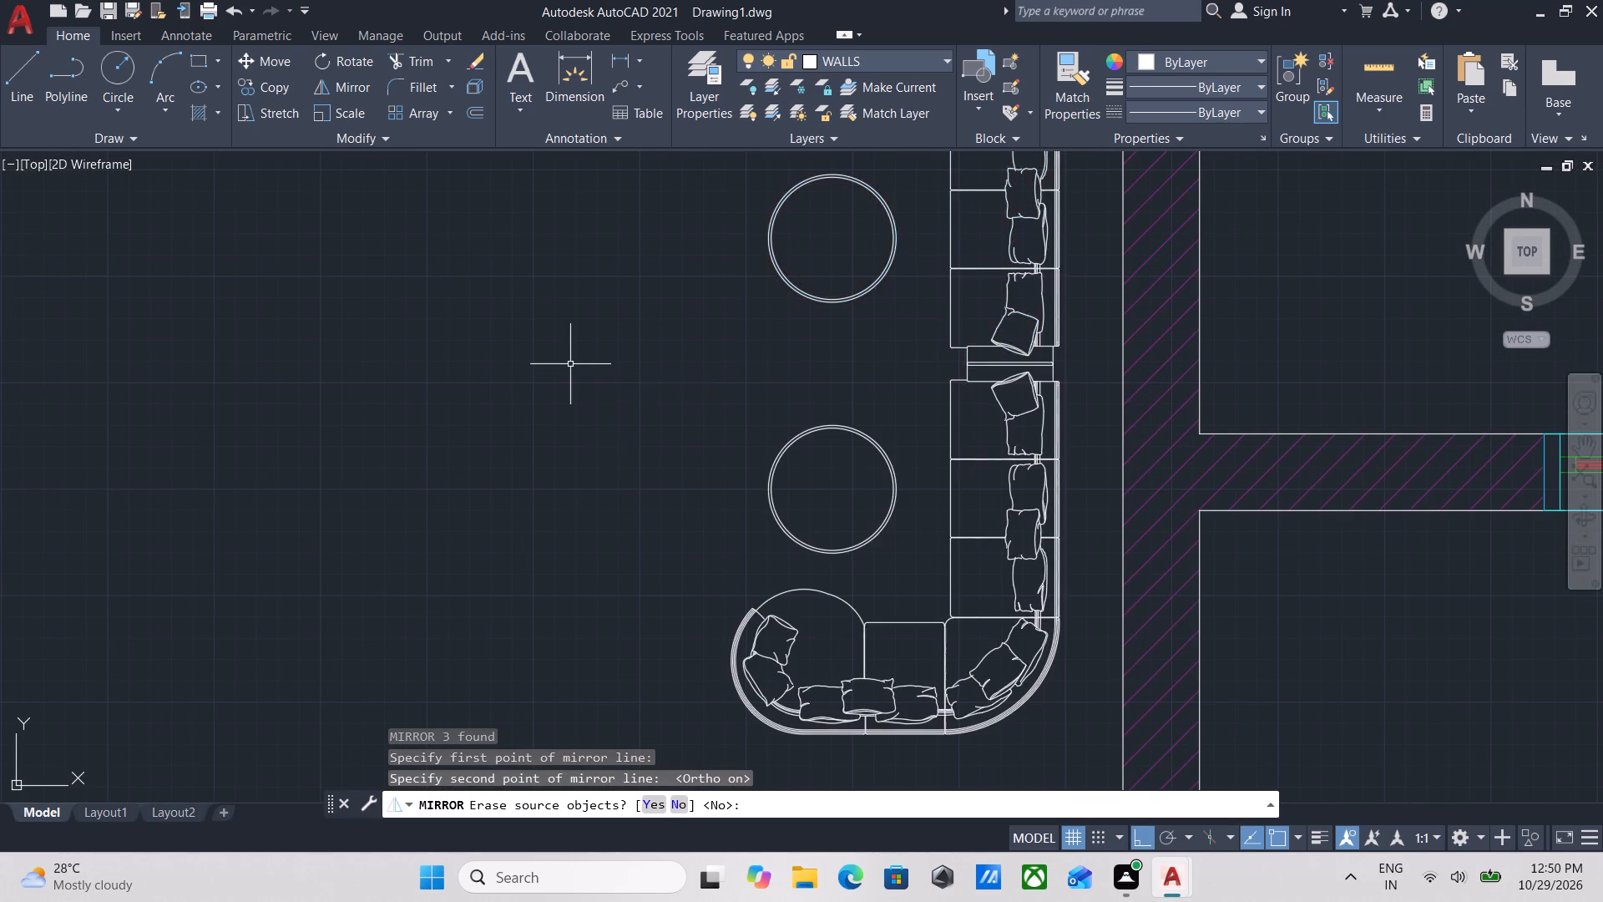
{"action": "scroll", "coordinate": [570, 364], "scroll_direction": "down", "scroll_amount": 2}
{"action": "middle_click_drag", "start_coordinate": [570, 364], "coordinate": [724, 447]}
{"action": "scroll", "coordinate": [726, 448], "scroll_direction": "down", "scroll_amount": 2}
{"action": "middle_click_drag", "start_coordinate": [726, 448], "coordinate": [741, 454]}
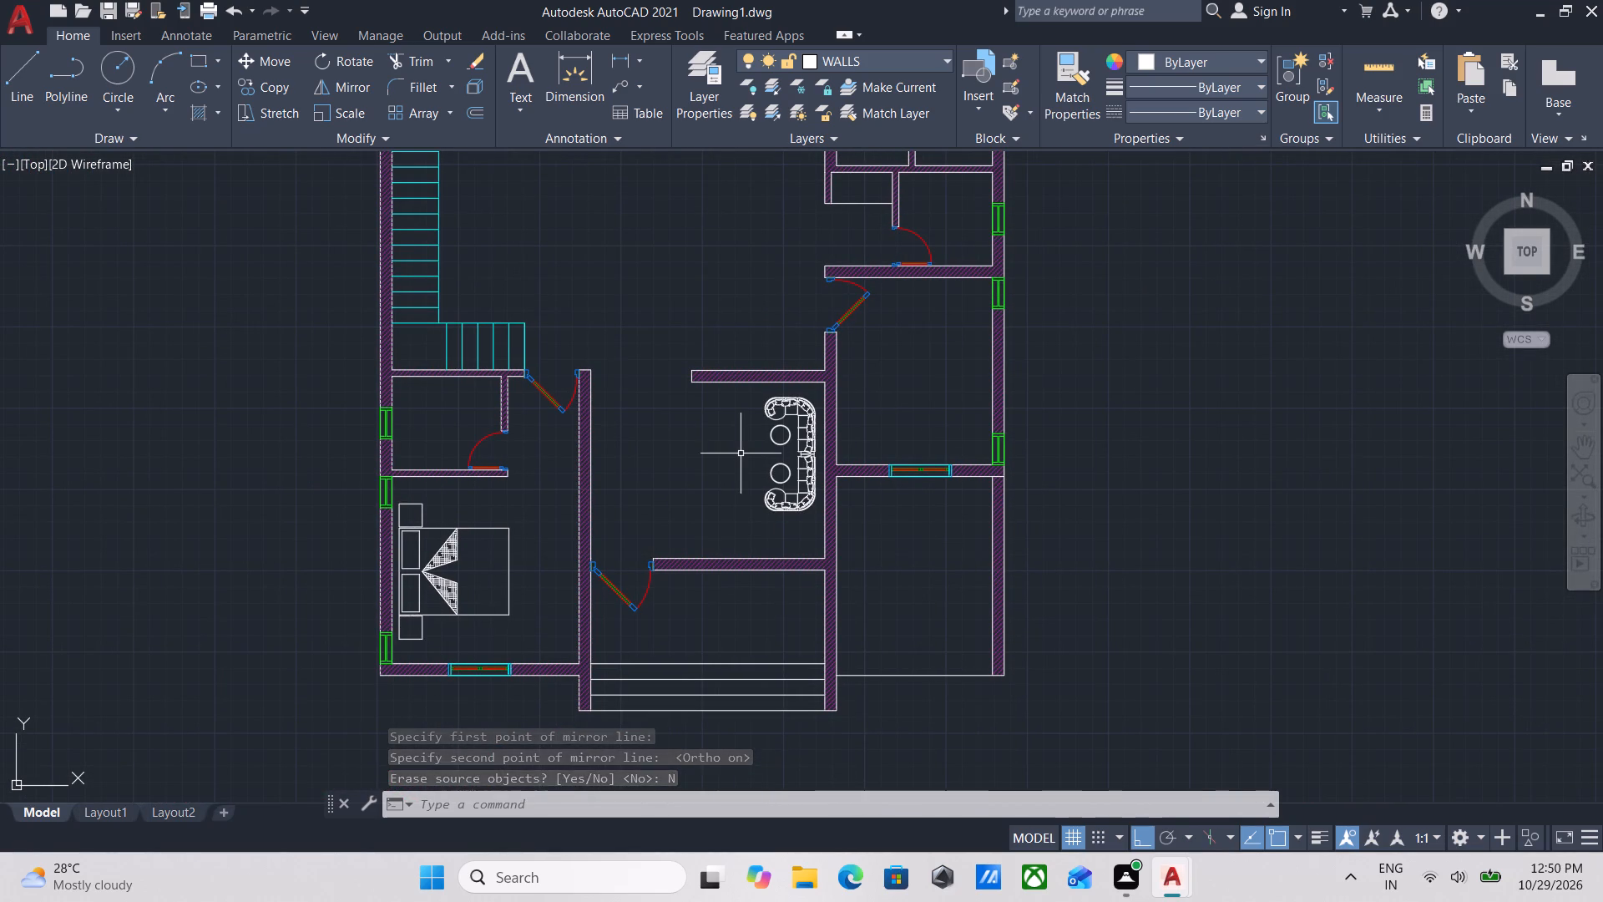
Insert the Vehicles - Imperial block from the architectural tool palette just below the front steps of the floor plan.
{"action": "middle_click_drag", "start_coordinate": [751, 456], "coordinate": [776, 455]}
{"action": "middle_click_drag", "start_coordinate": [780, 464], "coordinate": [860, 464]}
{"action": "middle_click_drag", "start_coordinate": [835, 488], "coordinate": [865, 472]}
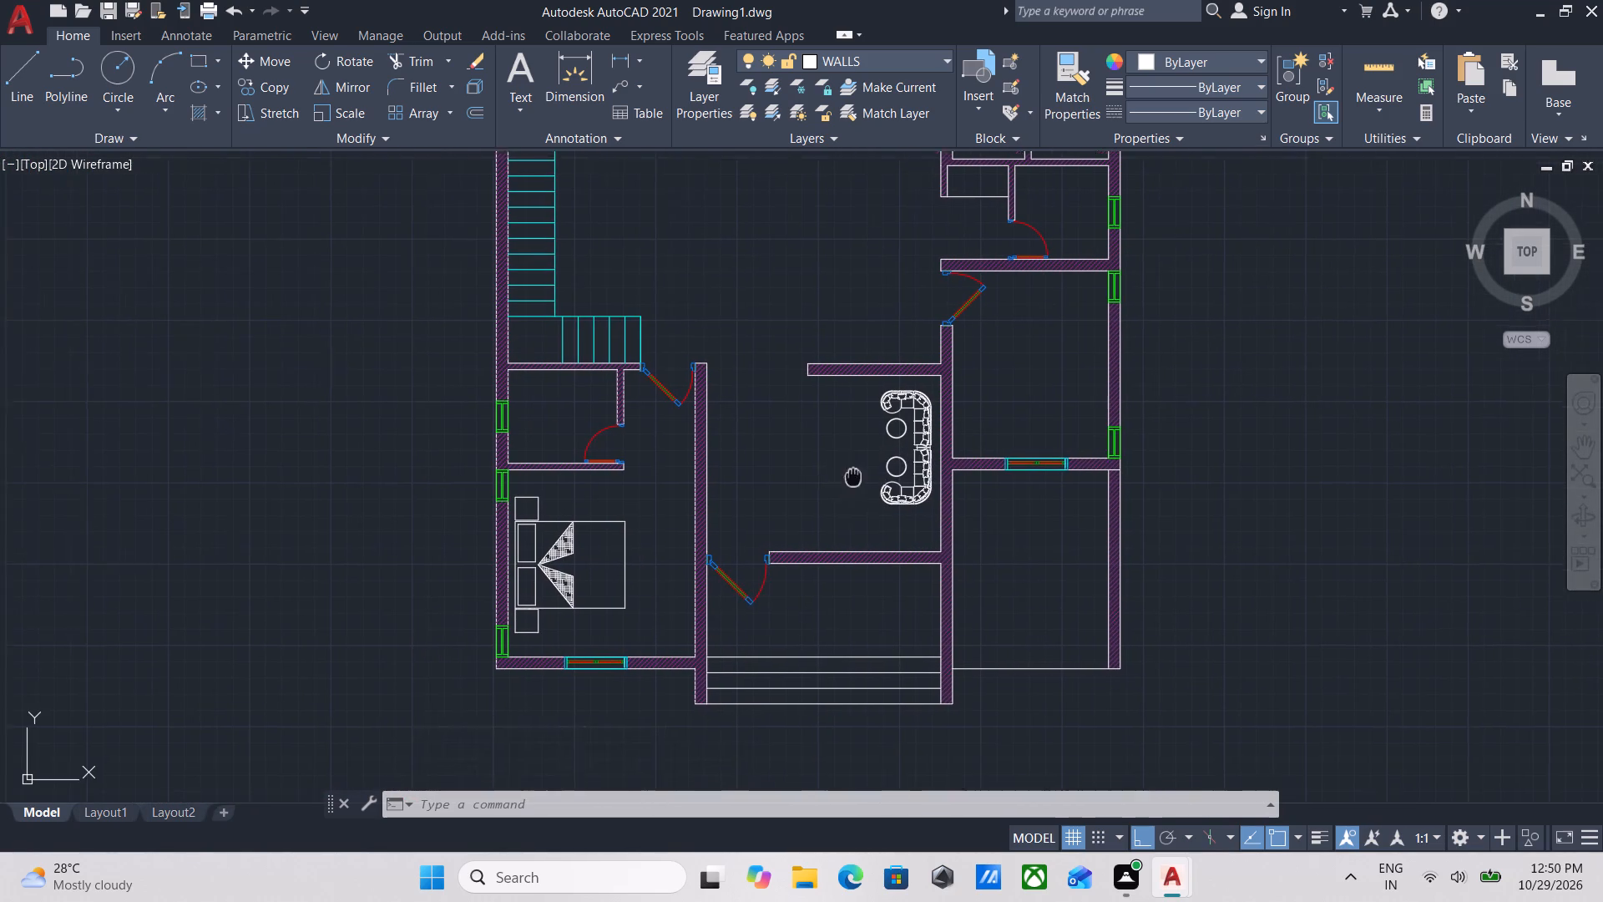
{"action": "middle_click_drag", "start_coordinate": [865, 472], "coordinate": [880, 465]}
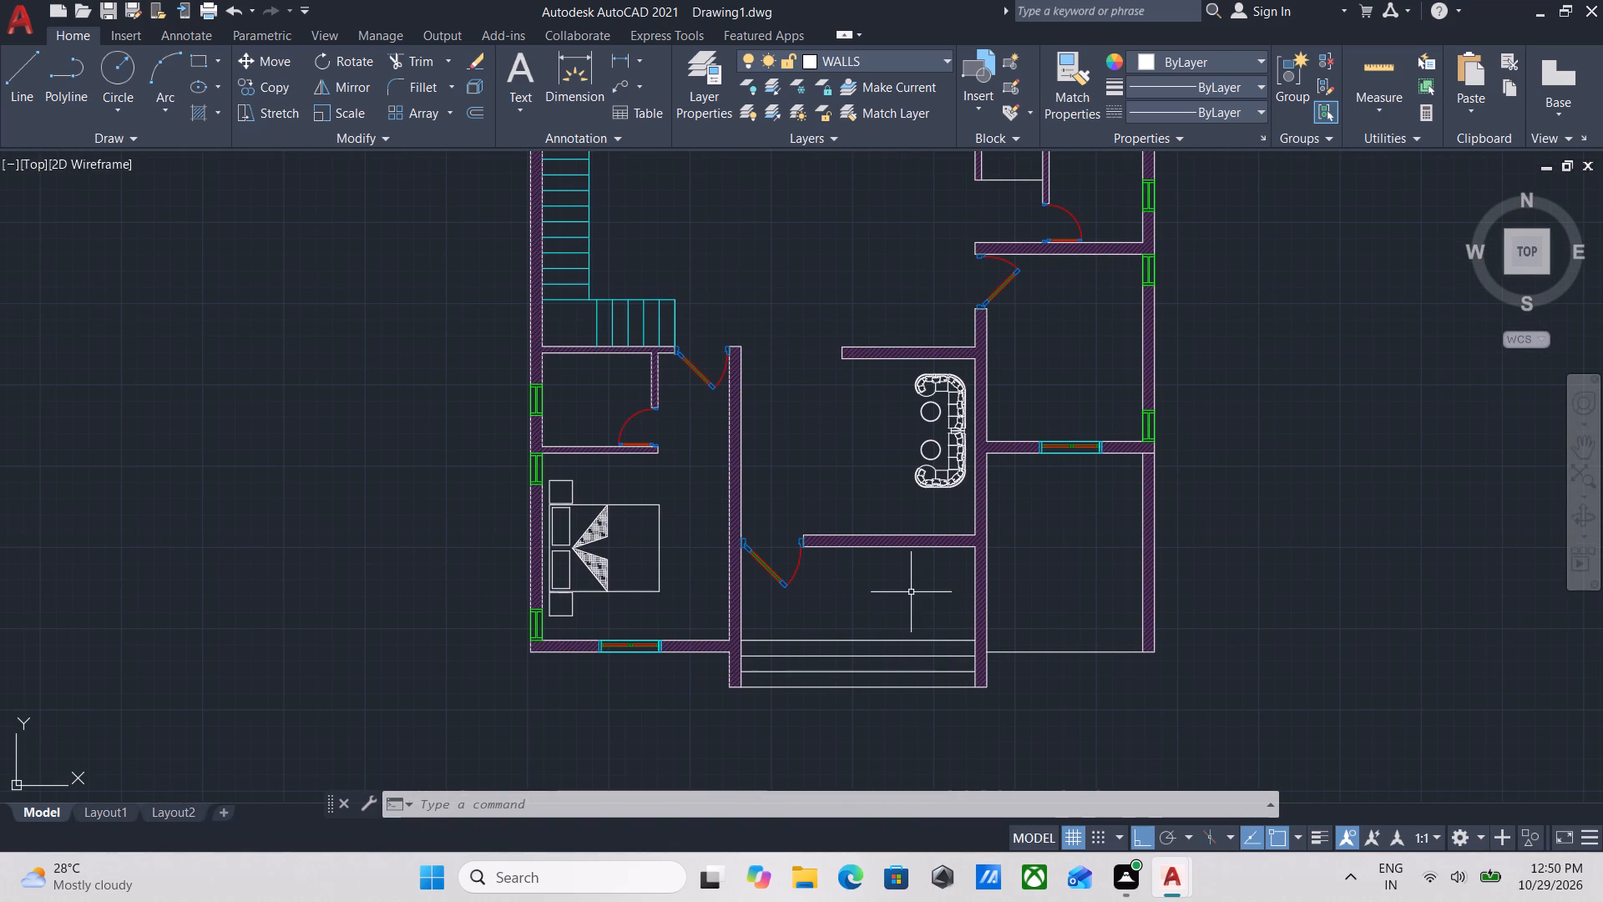
{"action": "scroll", "coordinate": [911, 592], "scroll_direction": "down", "scroll_amount": 2}
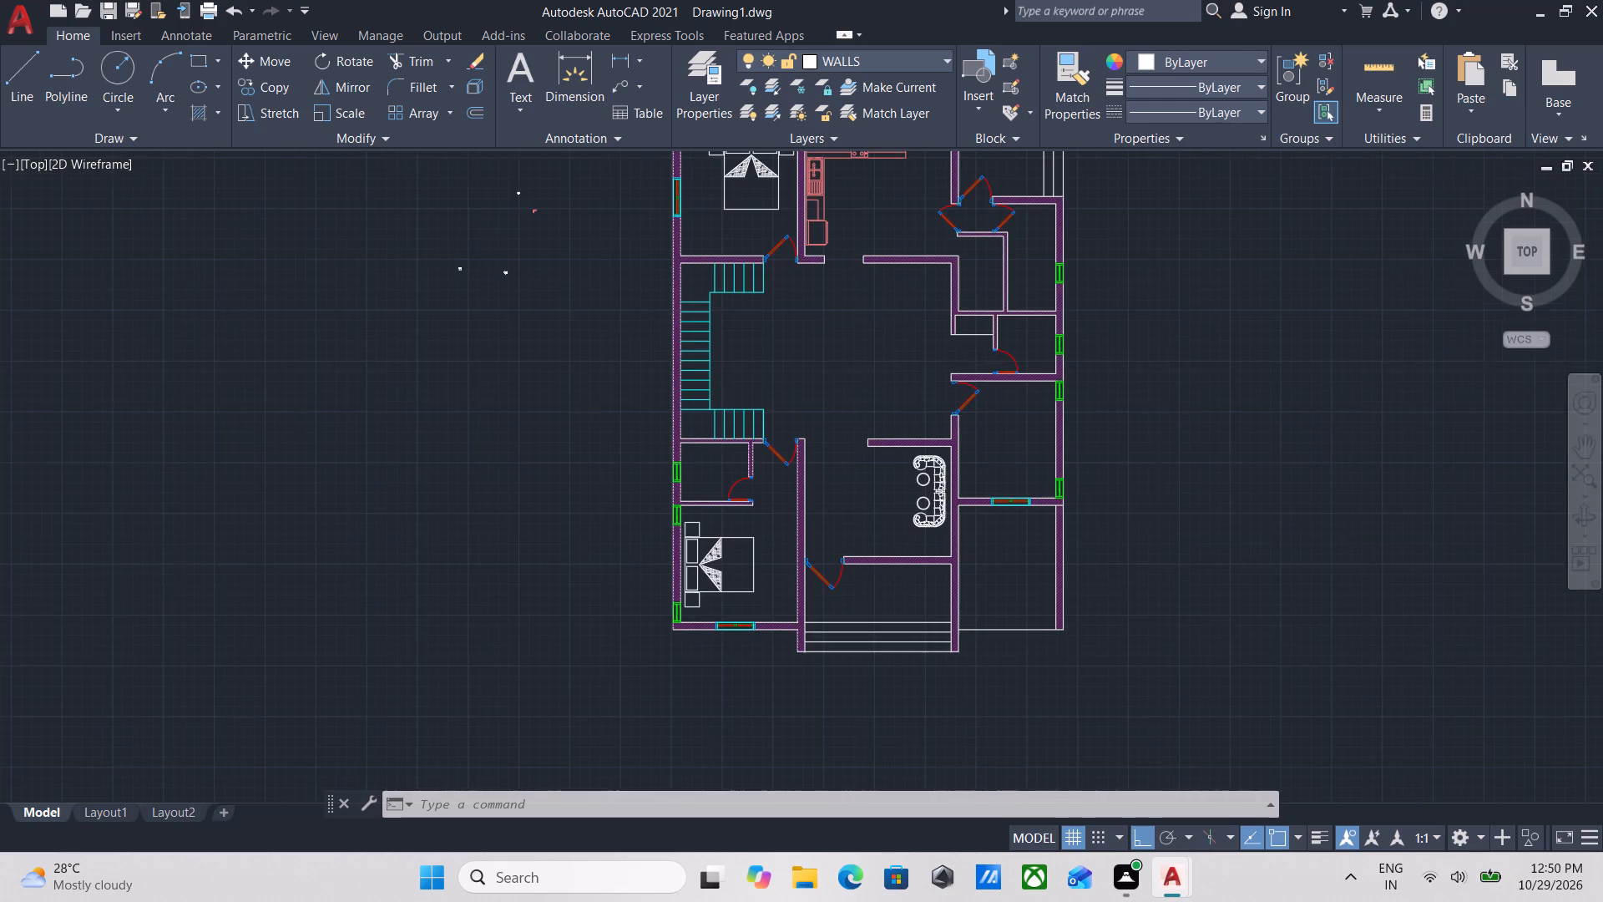
{"action": "scroll", "coordinate": [914, 592], "scroll_direction": "up", "scroll_amount": 1}
{"action": "middle_click_drag", "start_coordinate": [1219, 607], "coordinate": [950, 537]}
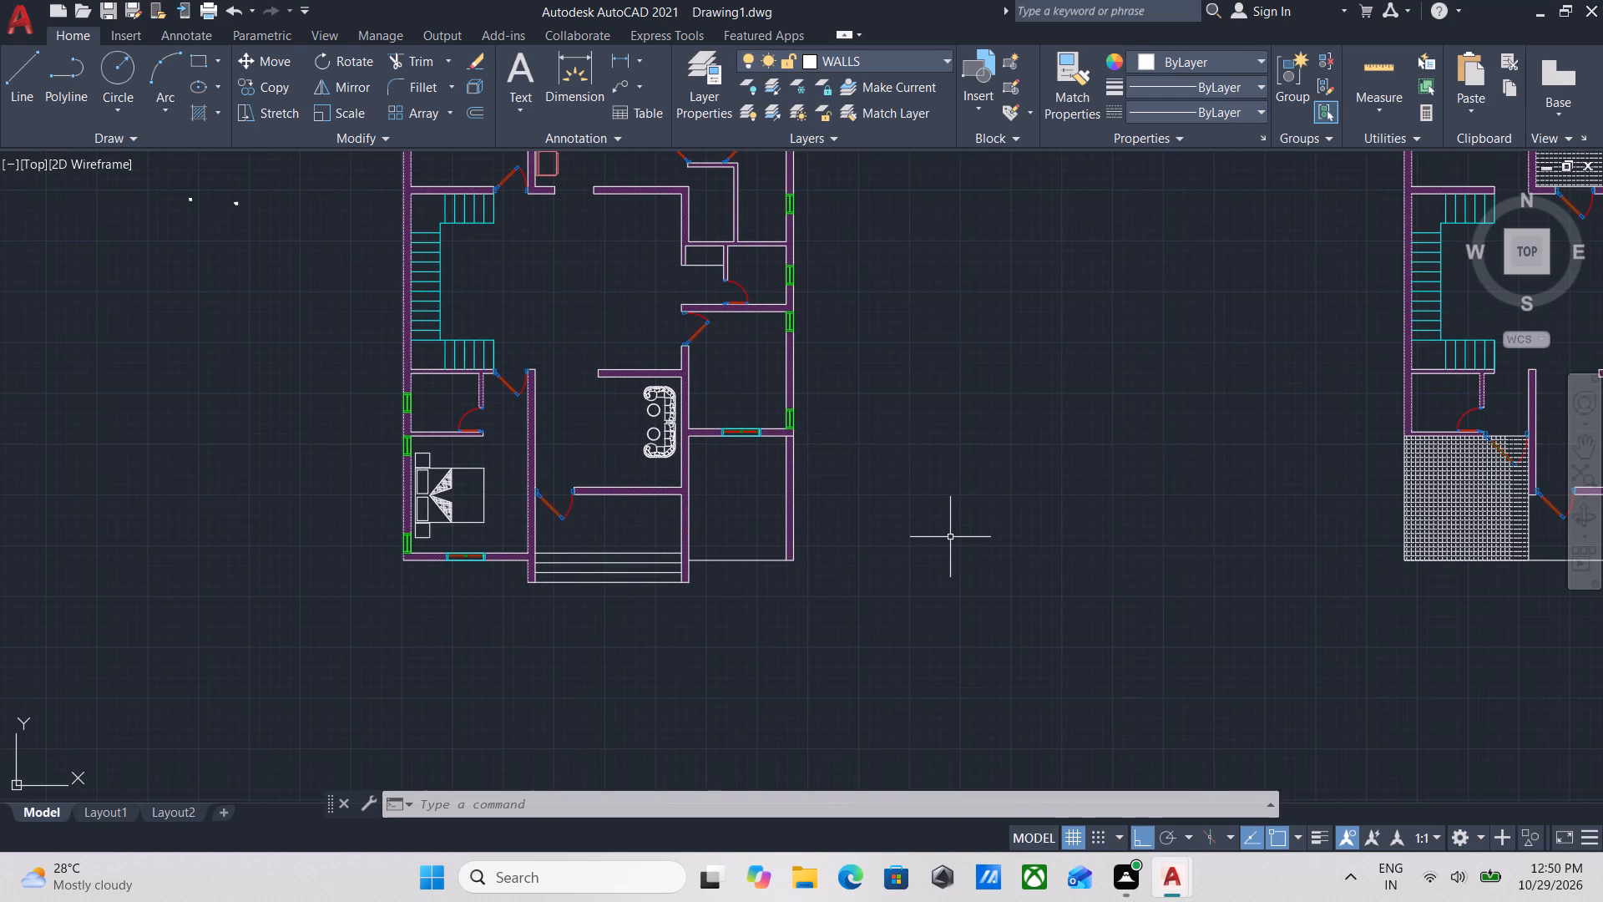
{"action": "type", "text": "TP"}
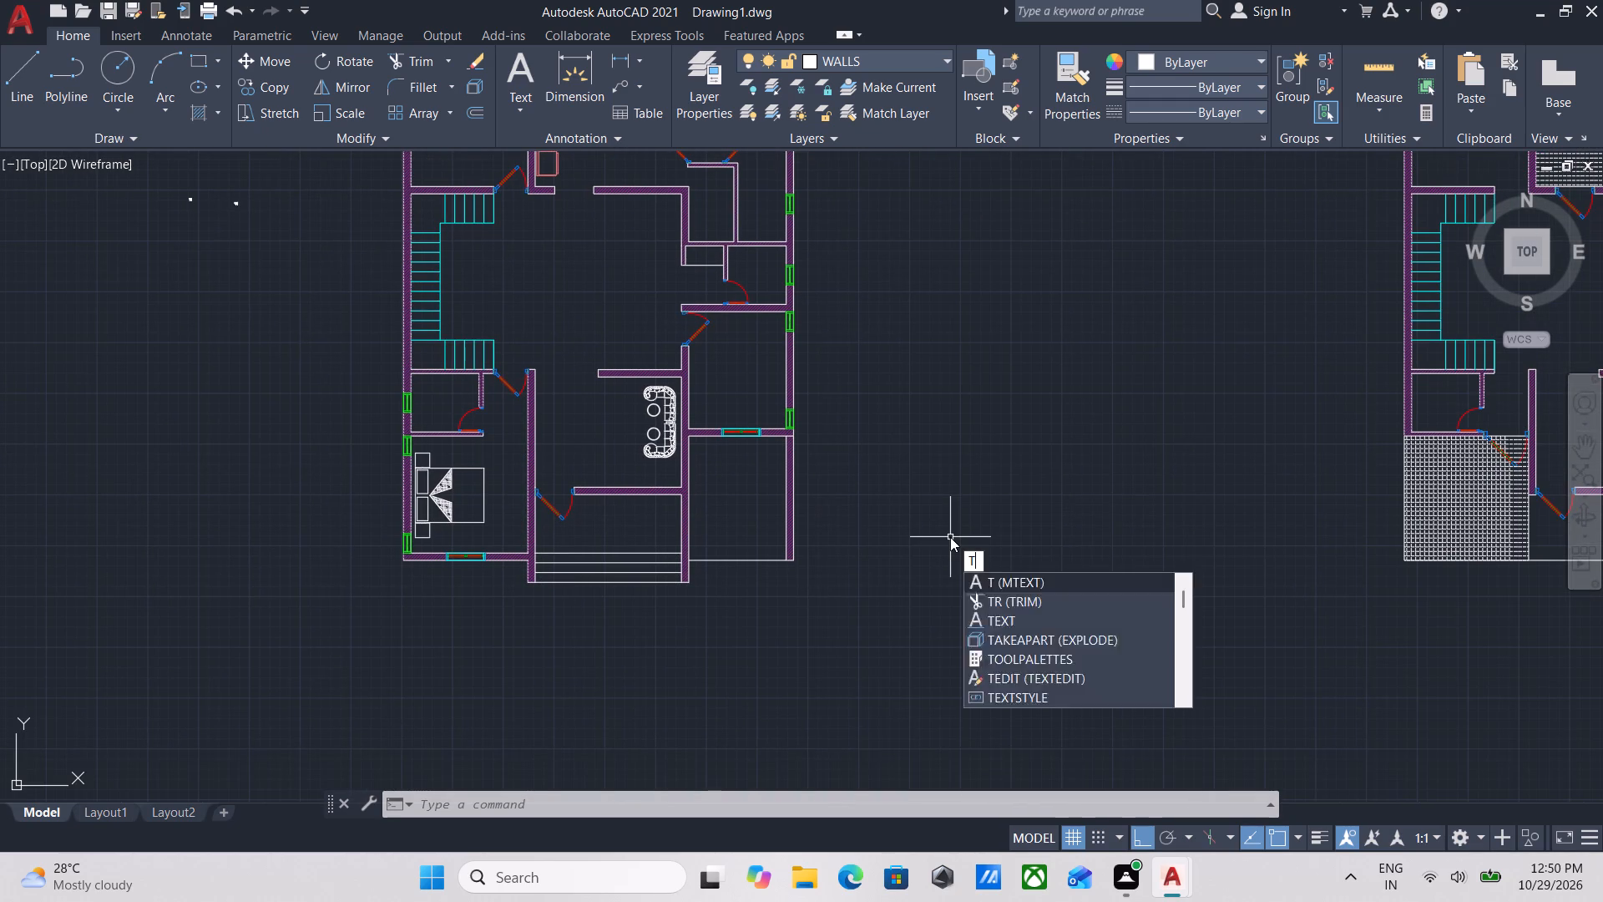
{"action": "key", "text": "Return"}
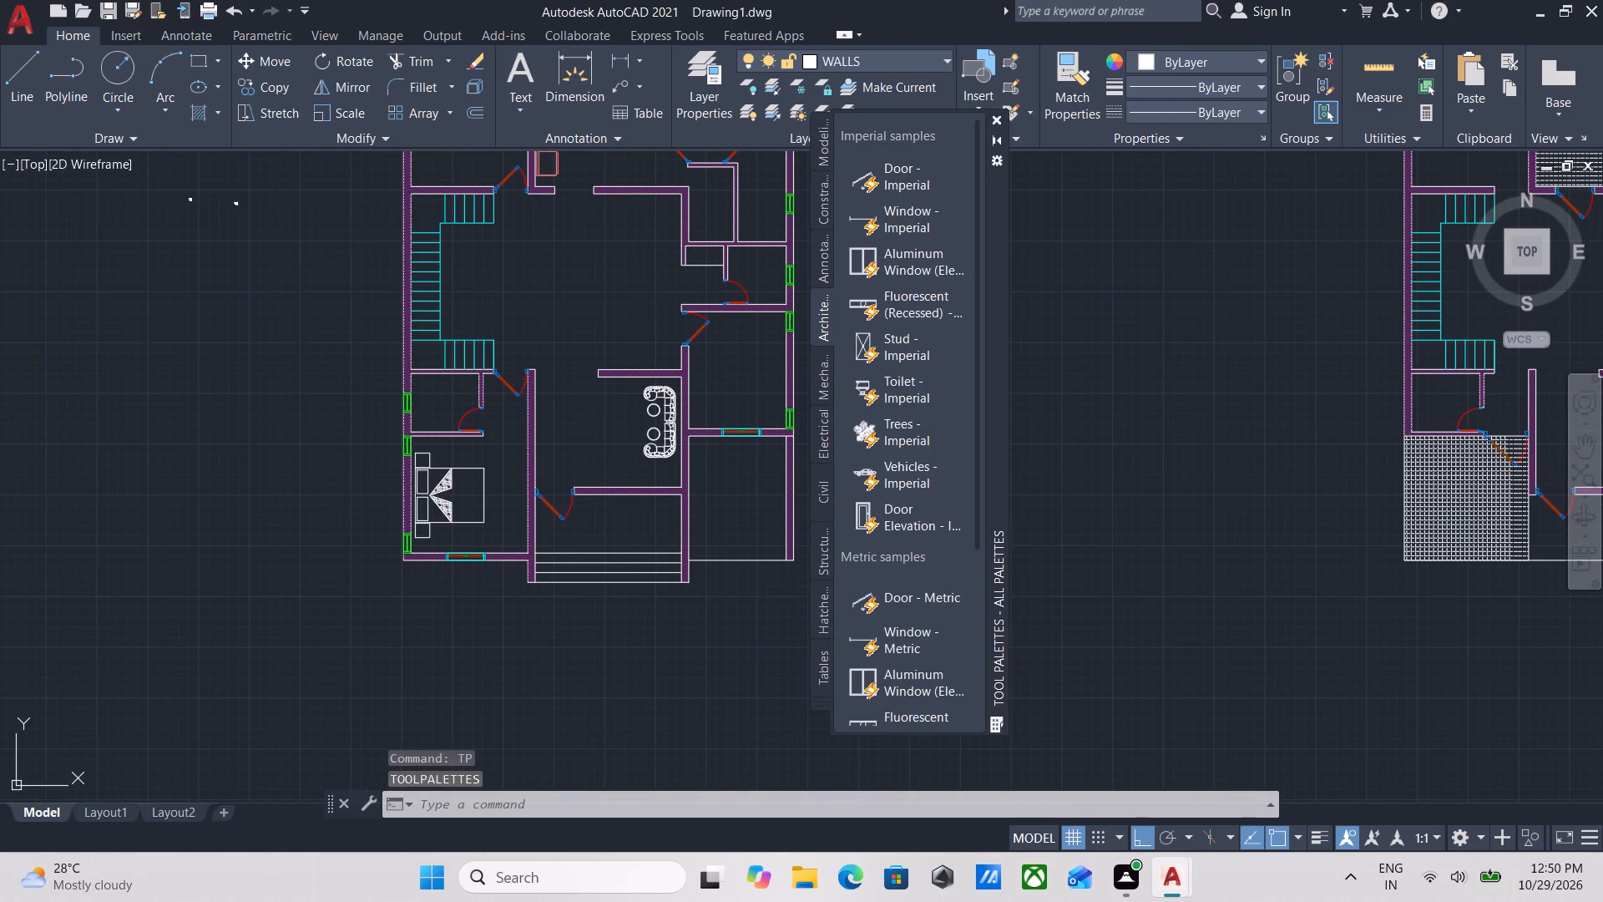
{"action": "left_click", "coordinate": [928, 482]}
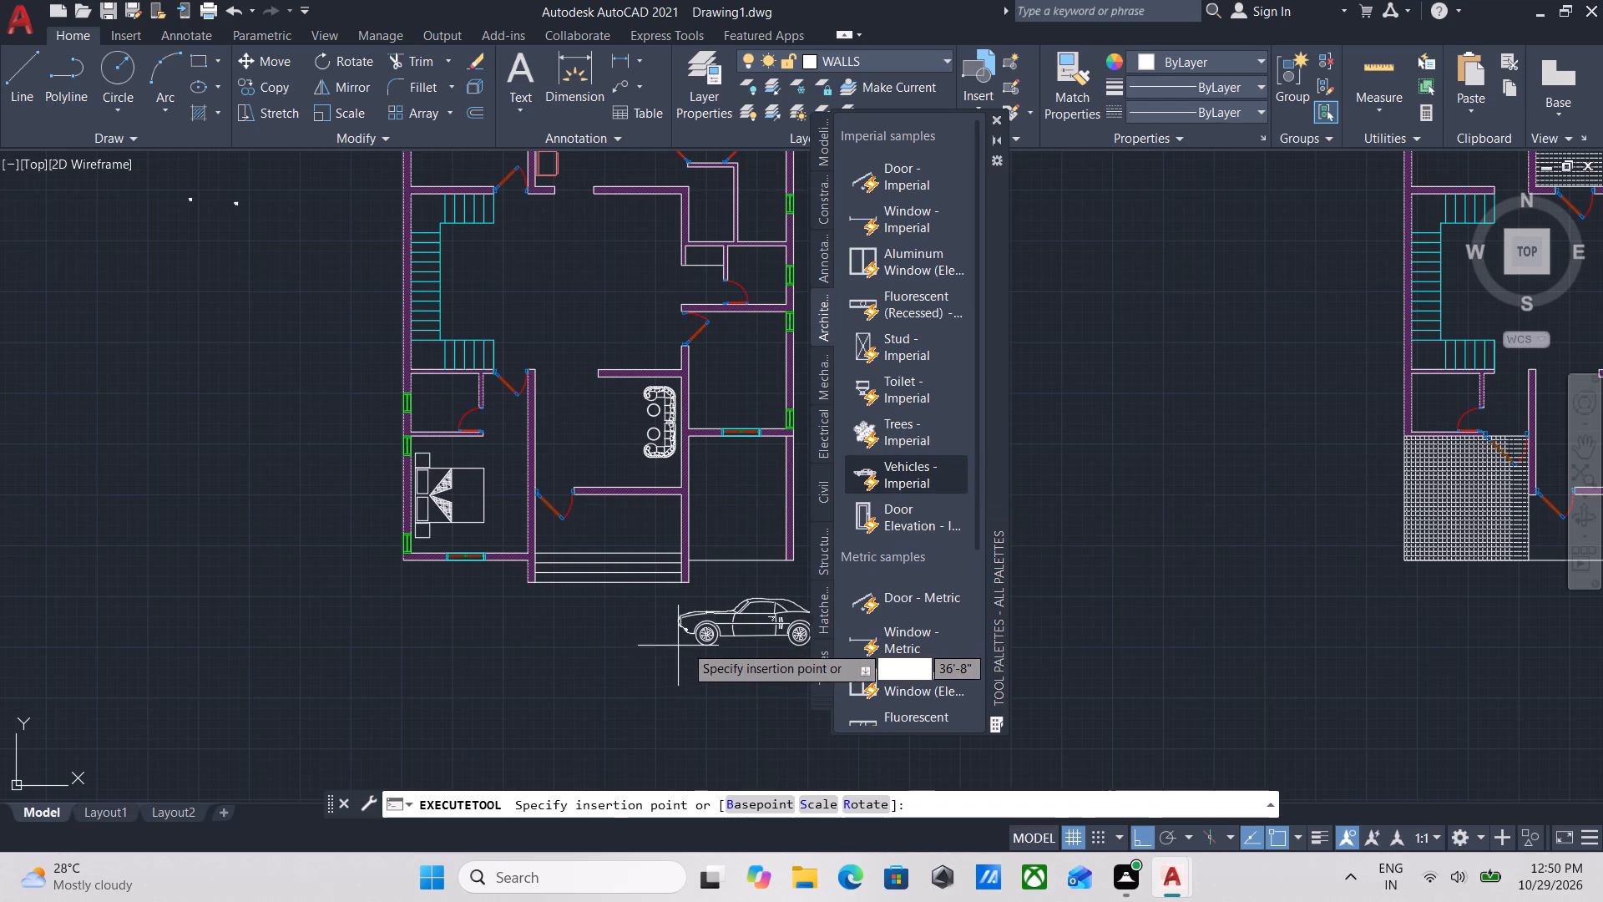
{"action": "left_click", "coordinate": [645, 694]}
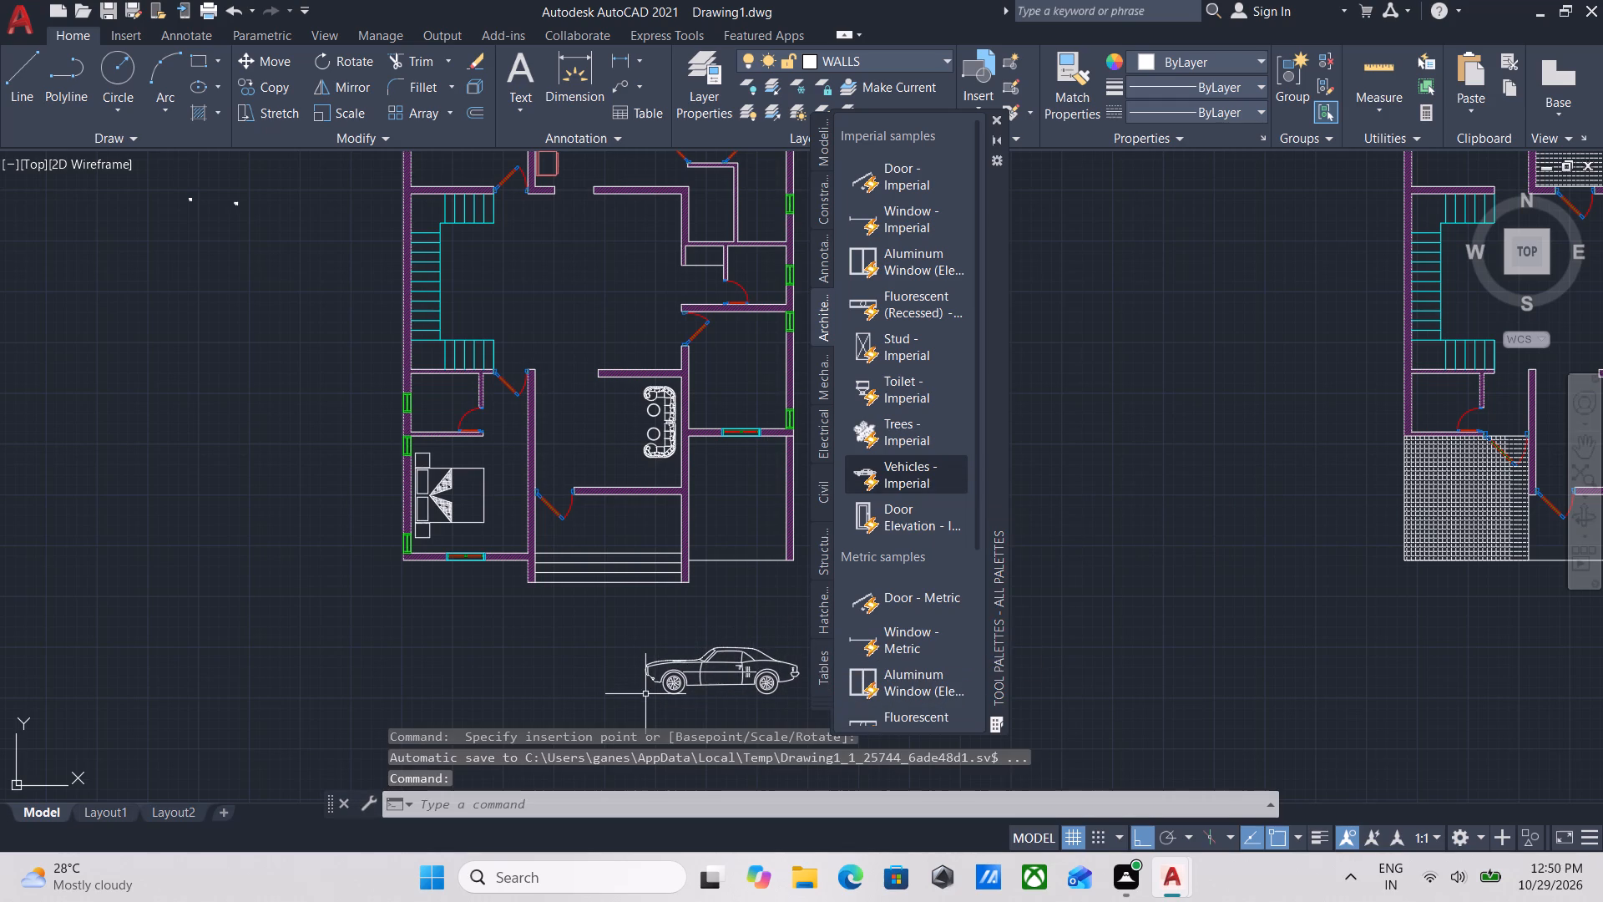
{"action": "left_click", "coordinate": [1000, 119]}
Switch the inserted vehicle block to the Sedan (Top) view.
{"action": "left_click", "coordinate": [686, 682]}
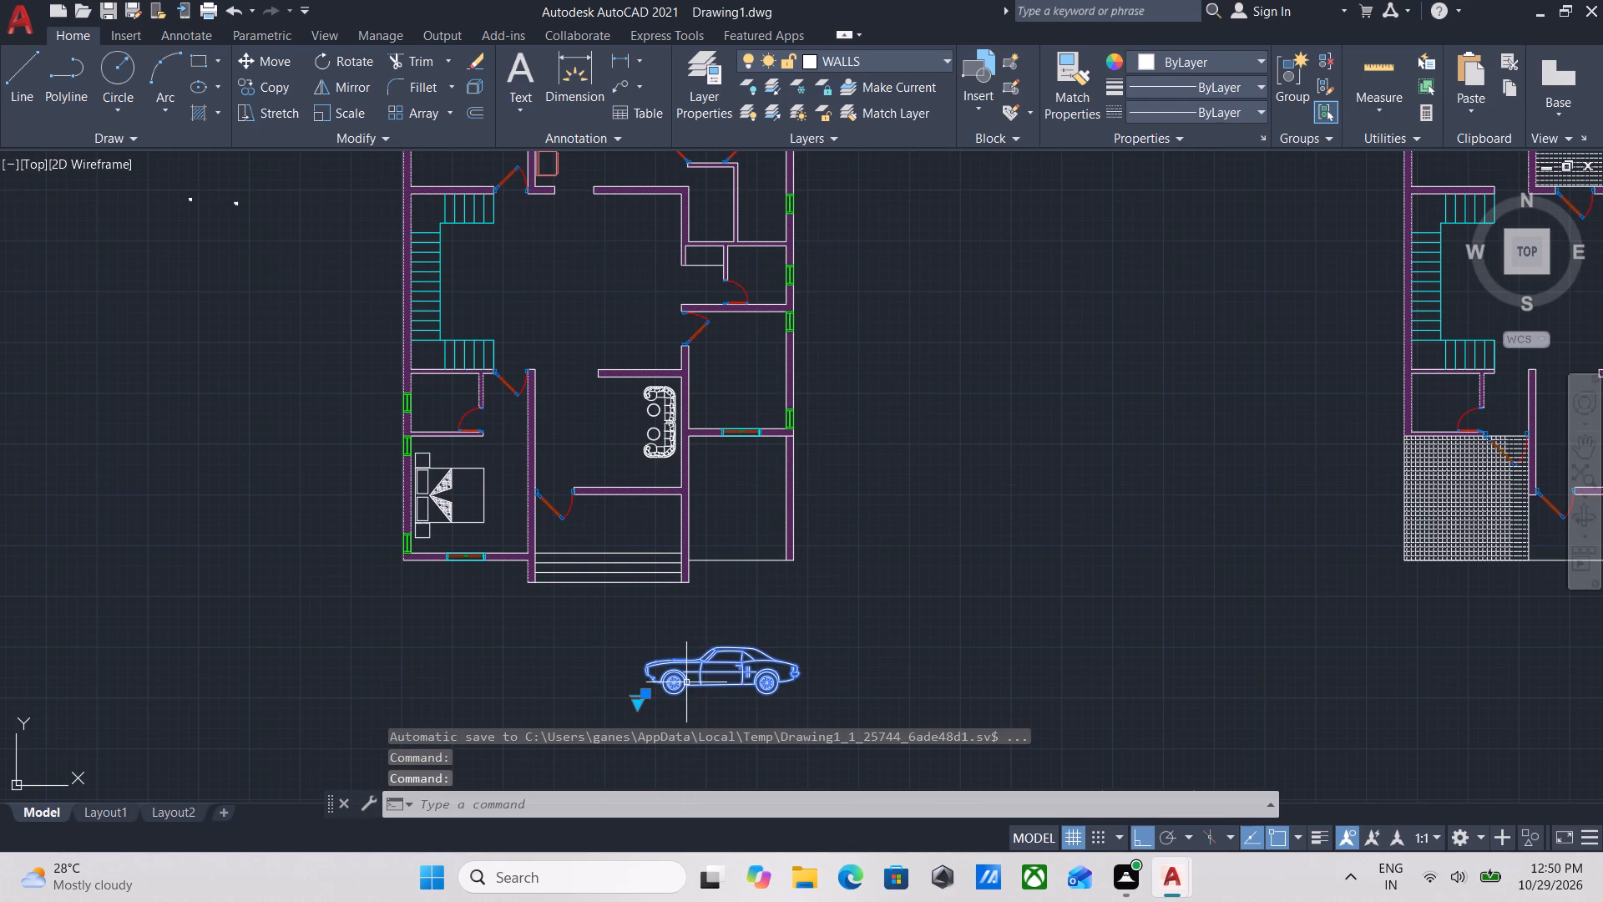
{"action": "left_click", "coordinate": [640, 706]}
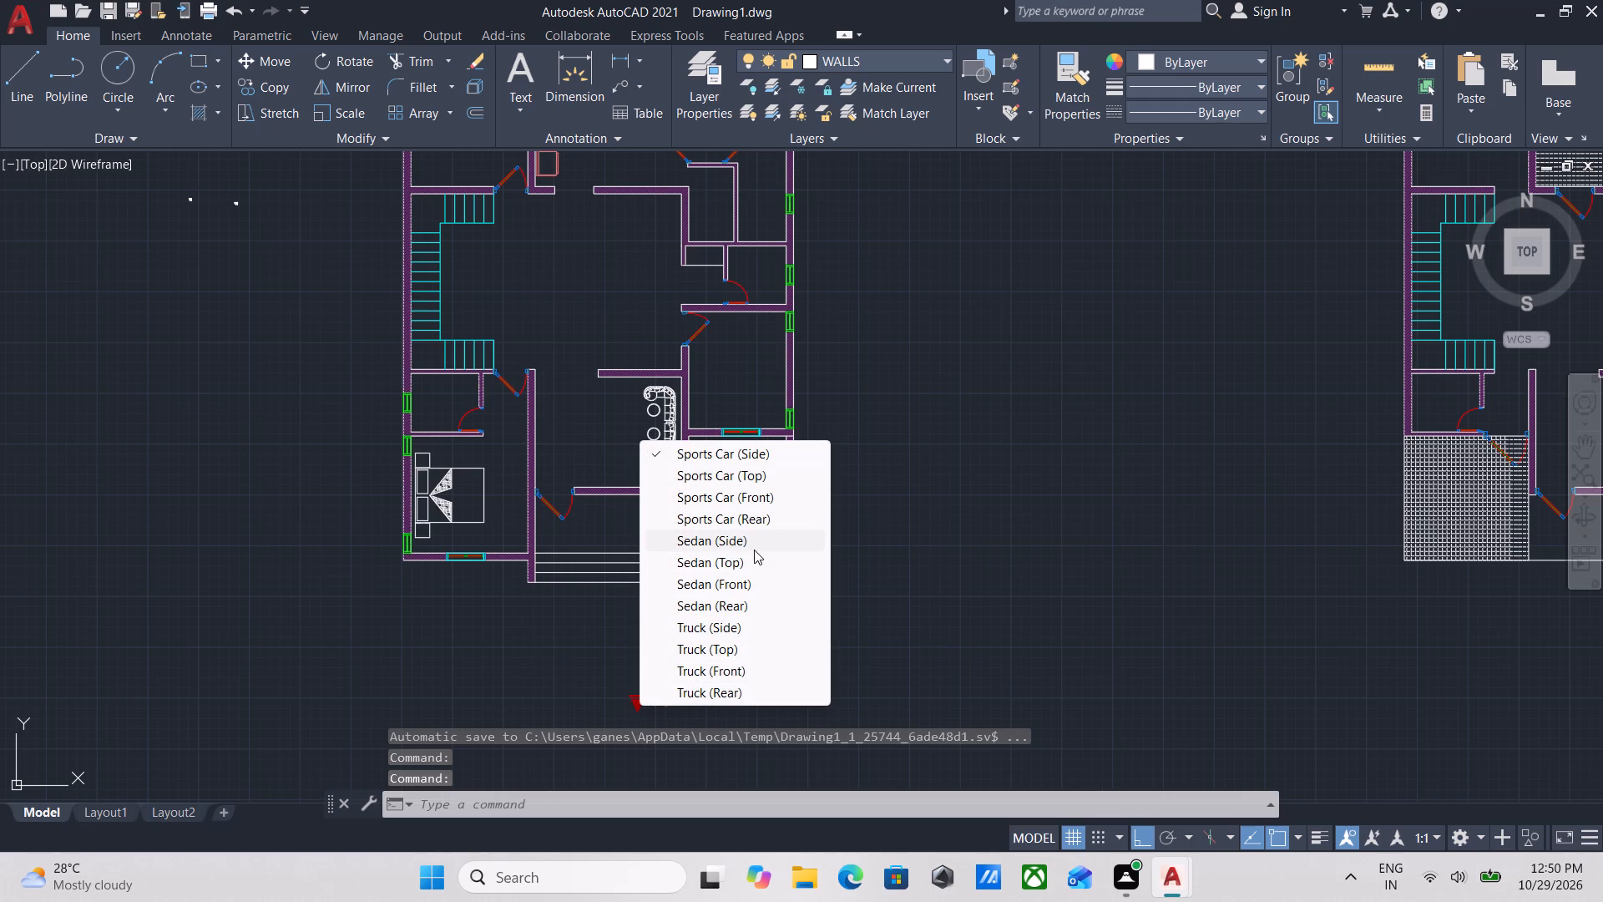
{"action": "left_click", "coordinate": [752, 563]}
Rotate the sedan block 270° about the midpoint of its front bumper so its nose points toward the house.
{"action": "scroll", "coordinate": [710, 632], "scroll_direction": "up", "scroll_amount": 1}
{"action": "middle_click_drag", "start_coordinate": [713, 629], "coordinate": [806, 568]}
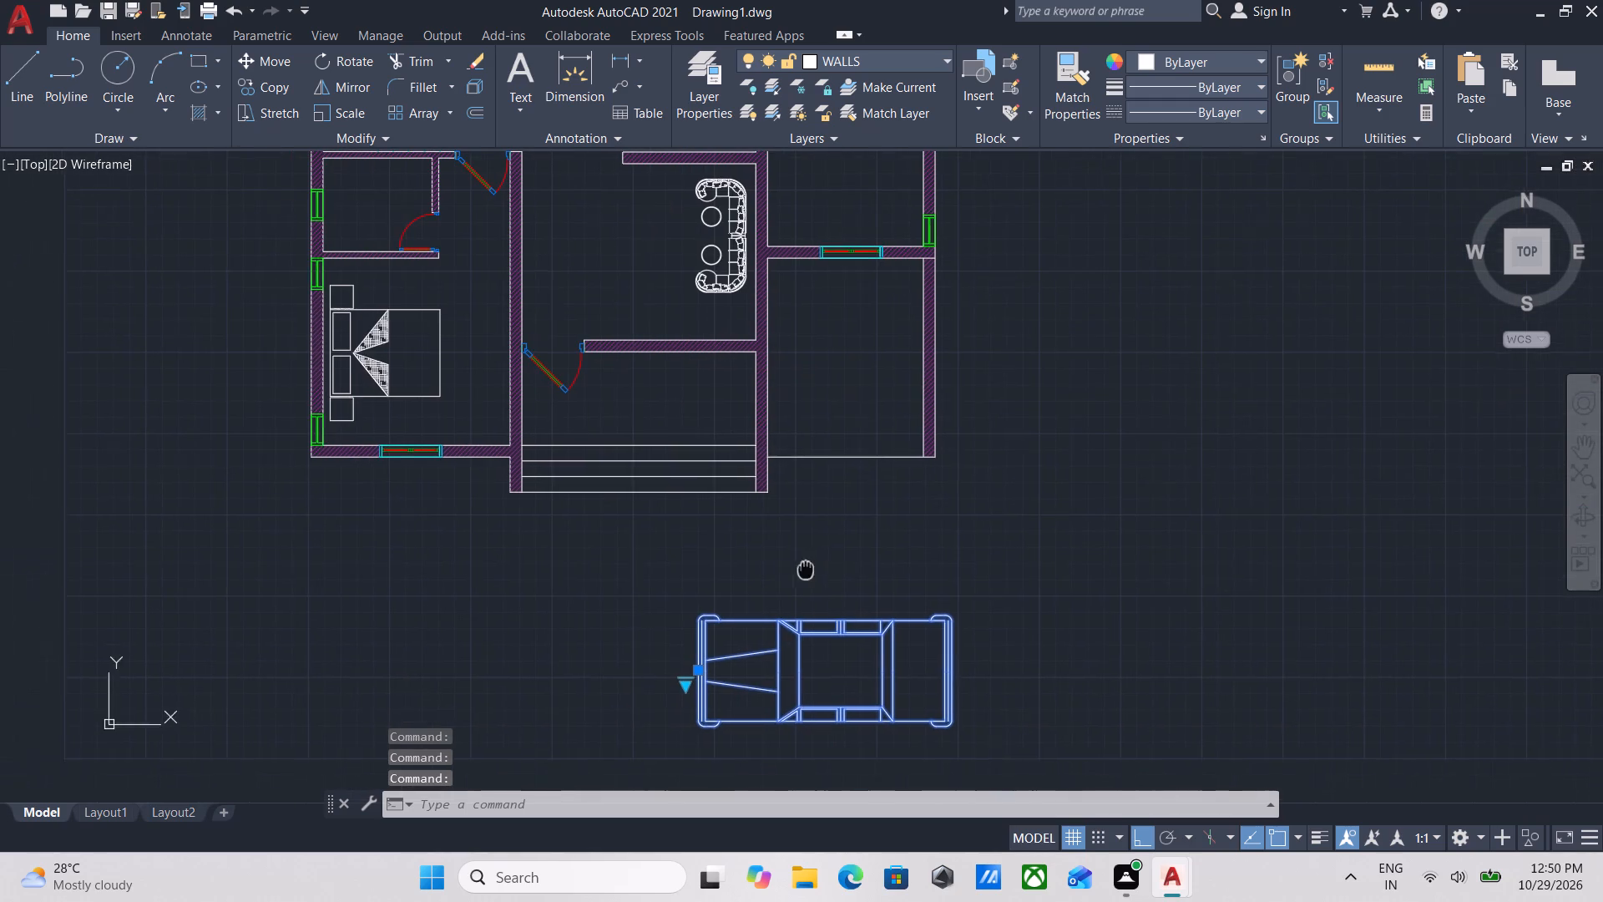
{"action": "type", "text": "RO"}
{"action": "key", "text": "Return"}
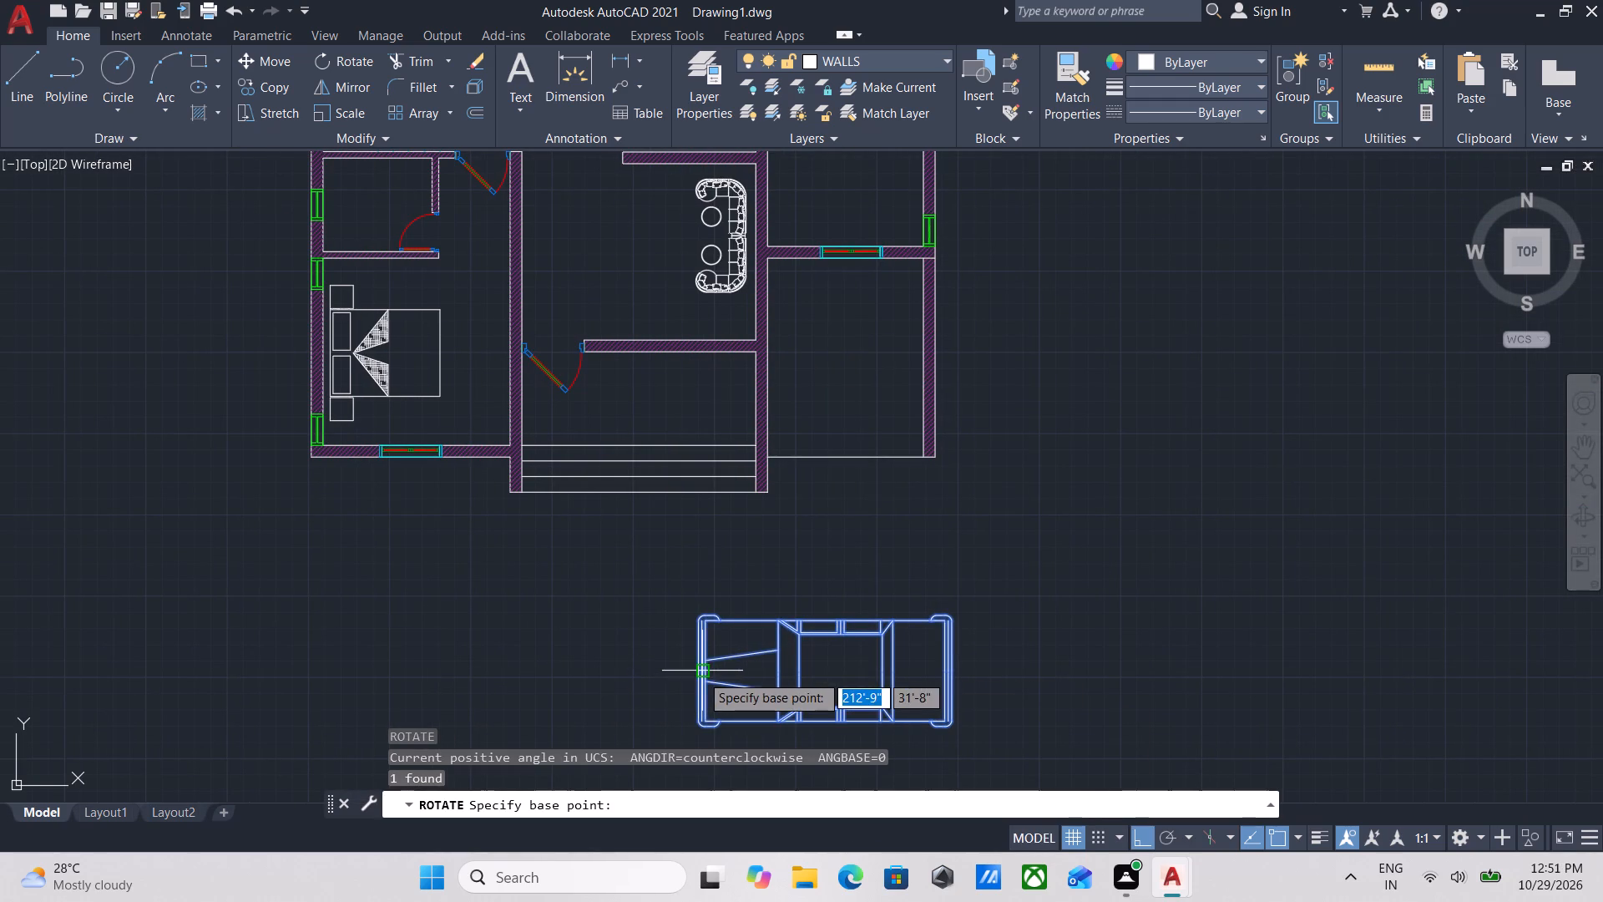
{"action": "left_click", "coordinate": [700, 674]}
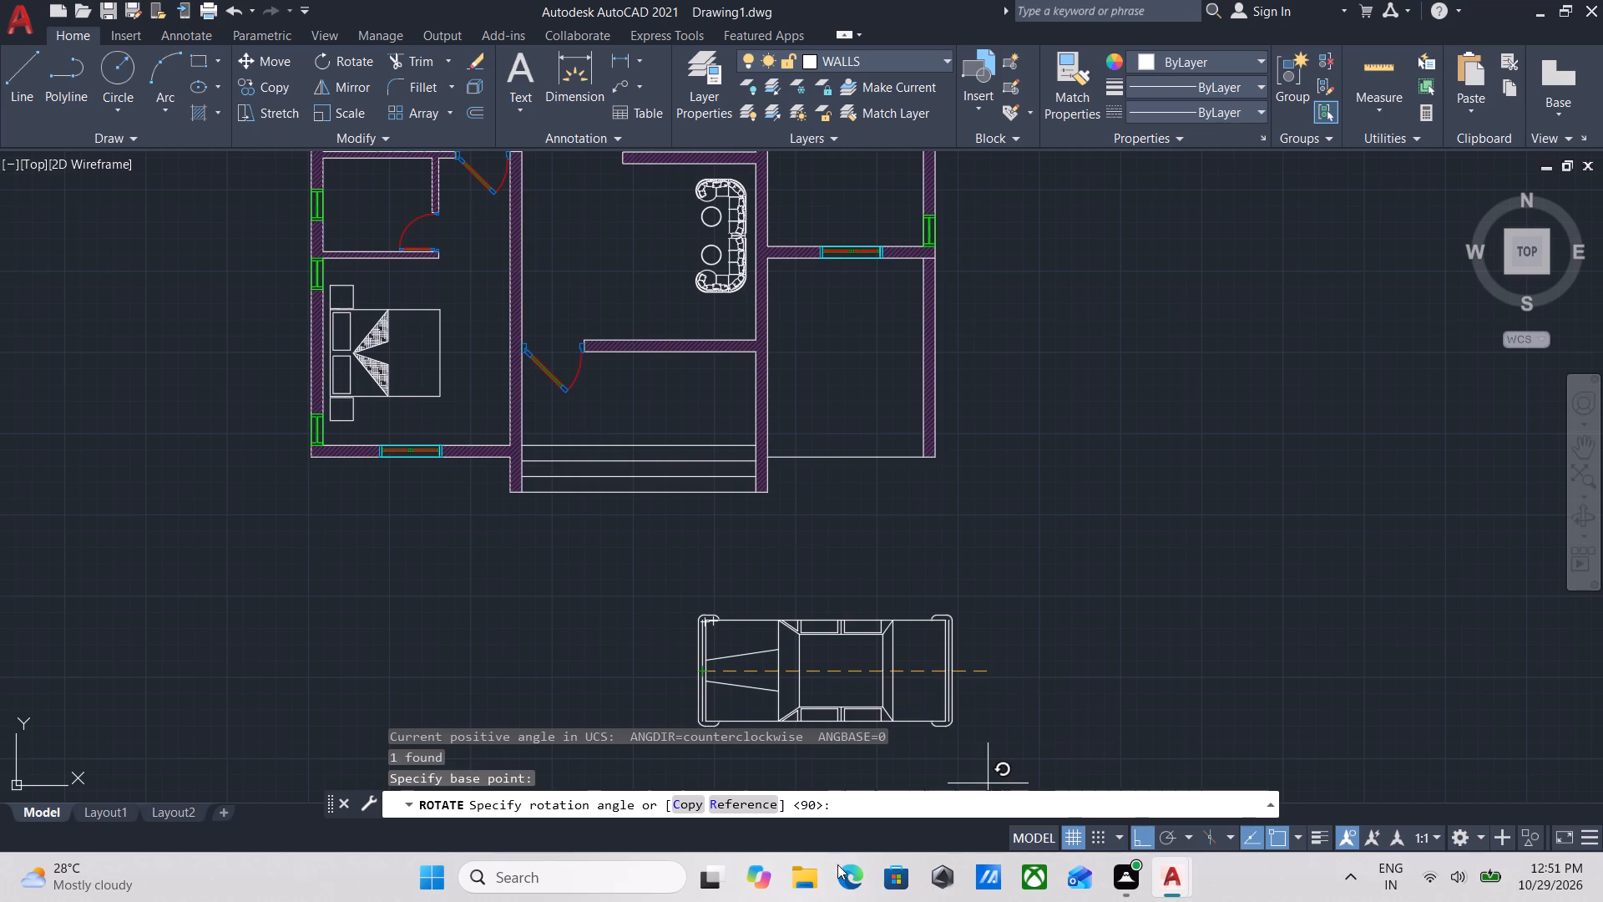
{"action": "scroll", "coordinate": [653, 621], "scroll_direction": "down", "scroll_amount": 1}
{"action": "middle_click_drag", "start_coordinate": [653, 621], "coordinate": [955, 442]}
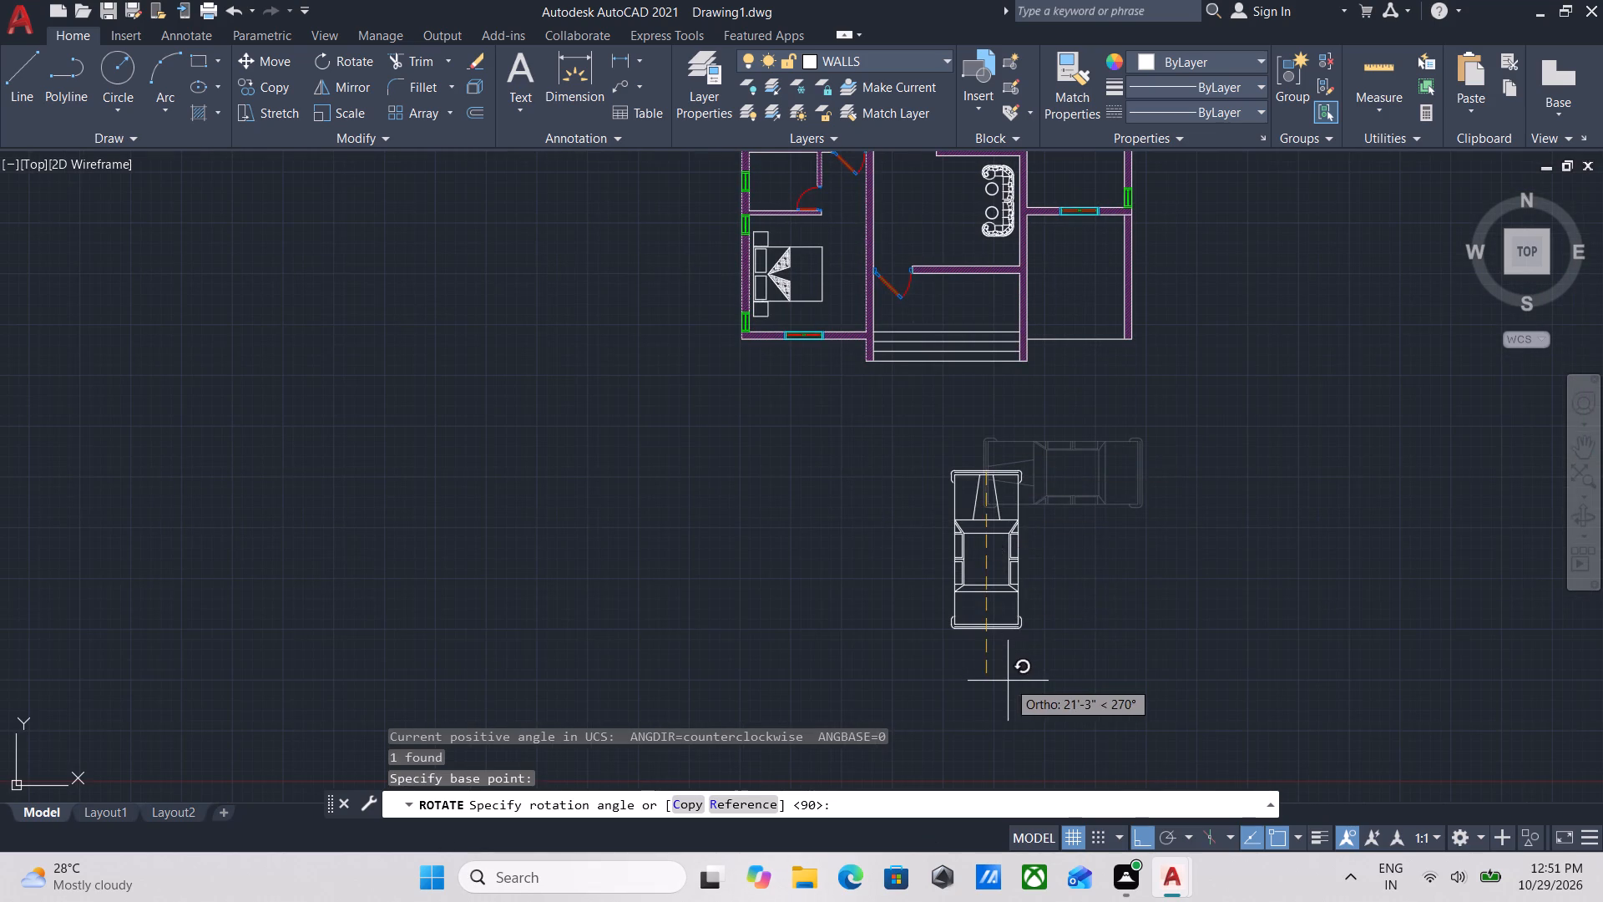
{"action": "left_click", "coordinate": [1008, 681]}
Move the sedan by its front bumper midpoint into the parking bay beside the front steps, just below the bay's window, with Ortho off.
{"action": "left_click", "coordinate": [1029, 658]}
{"action": "left_click", "coordinate": [937, 531]}
{"action": "middle_click_drag", "start_coordinate": [980, 552], "coordinate": [963, 637]}
{"action": "scroll", "coordinate": [963, 637], "scroll_direction": "up", "scroll_amount": 1}
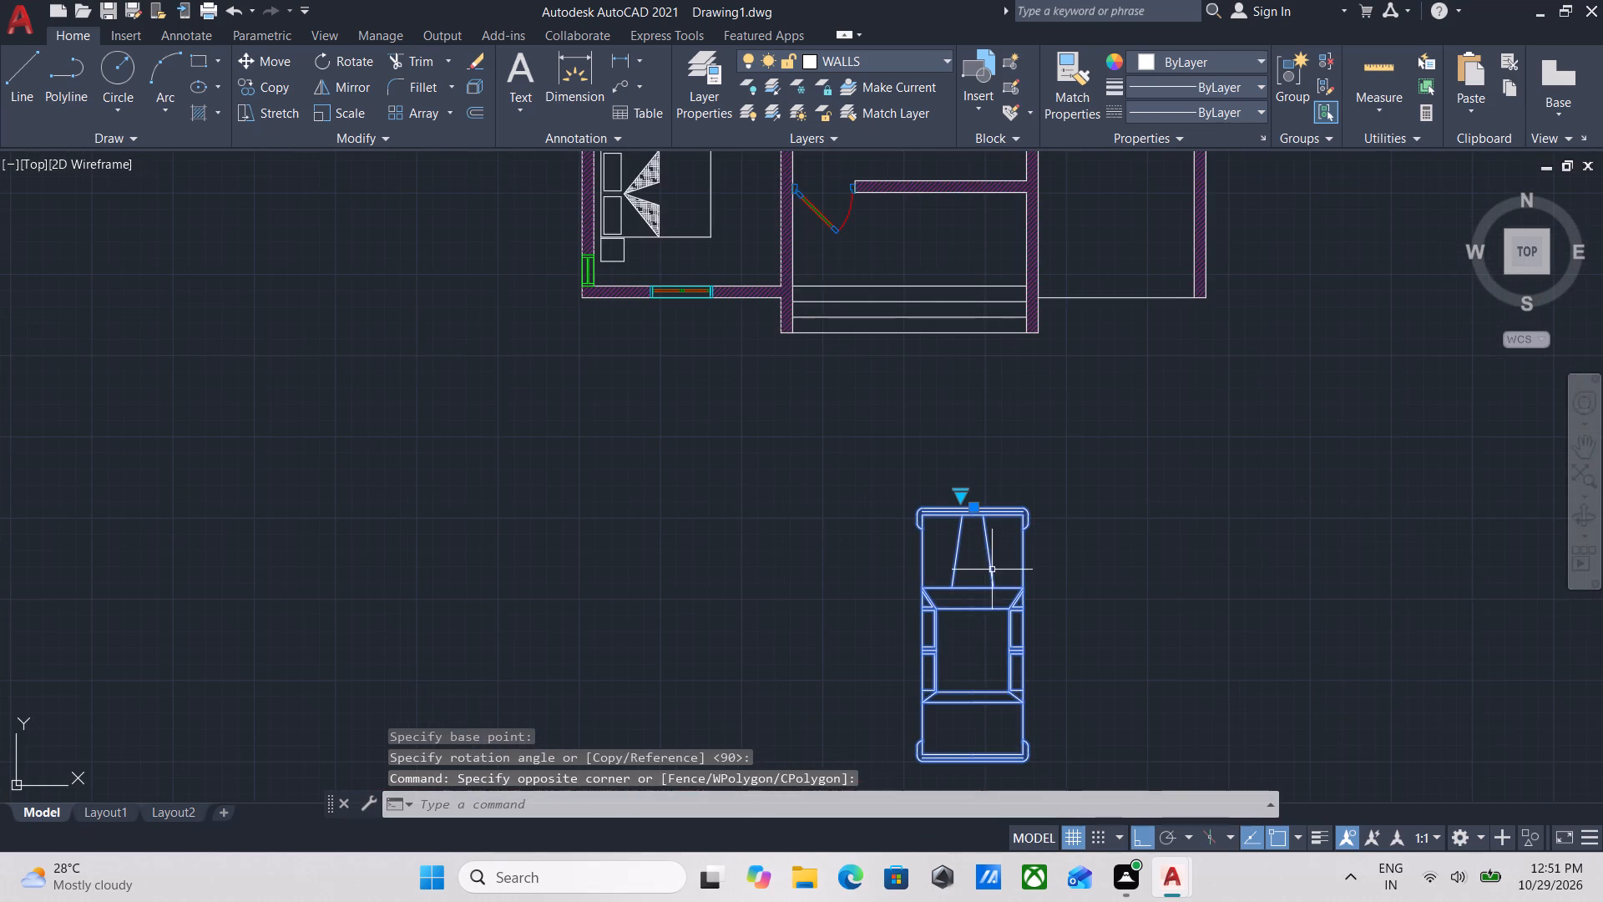
{"action": "middle_click_drag", "start_coordinate": [993, 569], "coordinate": [935, 616]}
{"action": "key", "text": "m"}
{"action": "key", "text": "Return"}
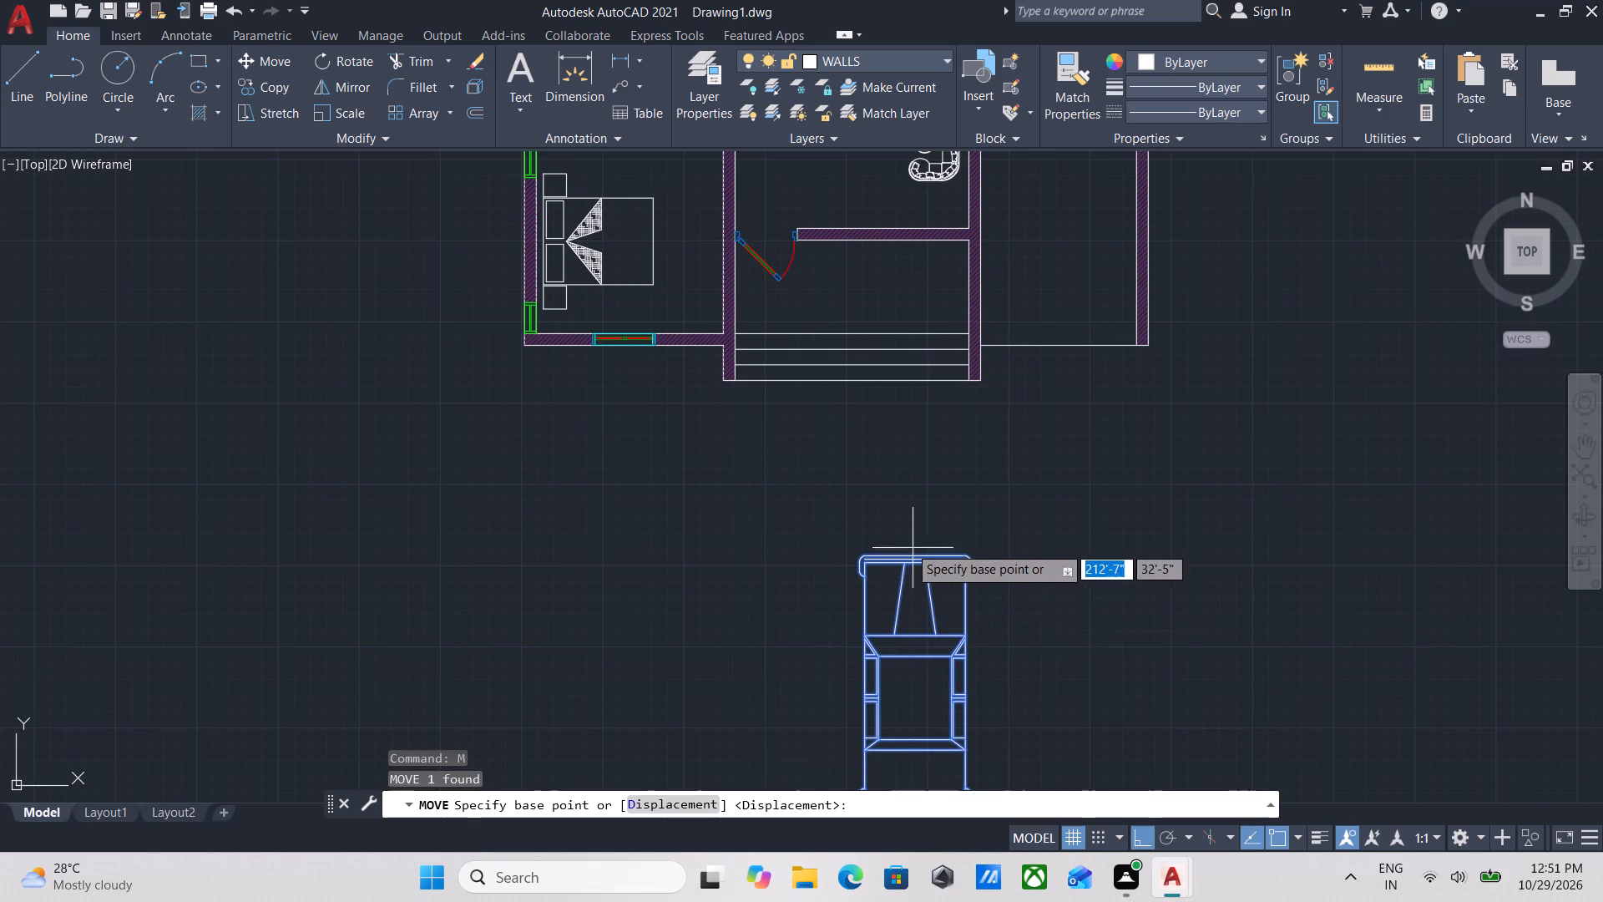
{"action": "scroll", "coordinate": [927, 565], "scroll_direction": "up", "scroll_amount": 2}
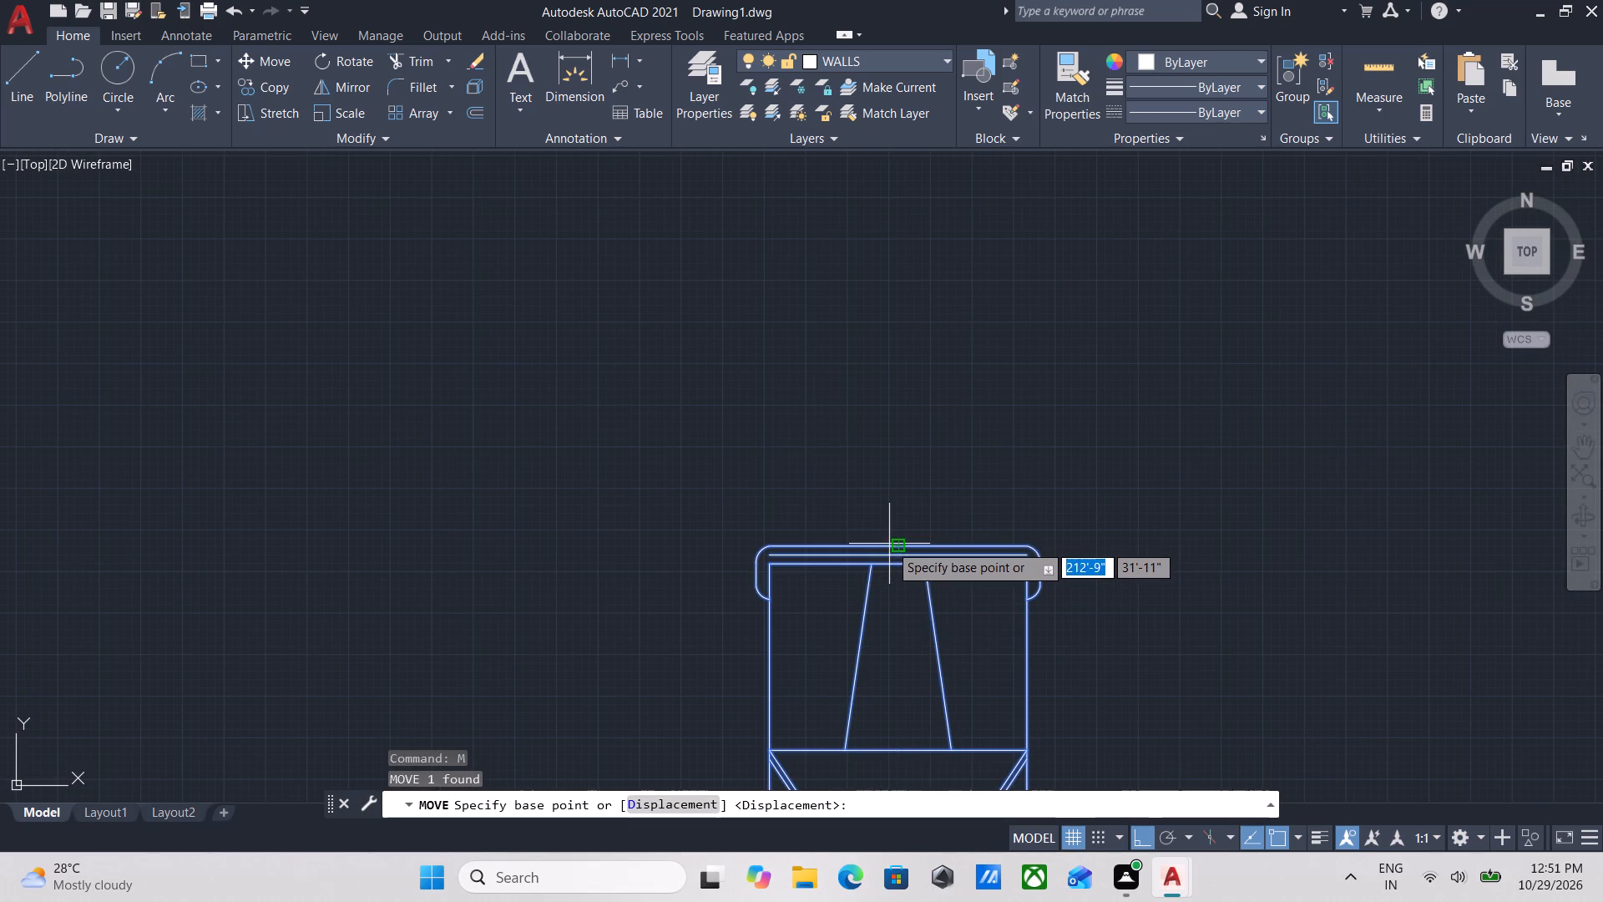
{"action": "left_click", "coordinate": [893, 545]}
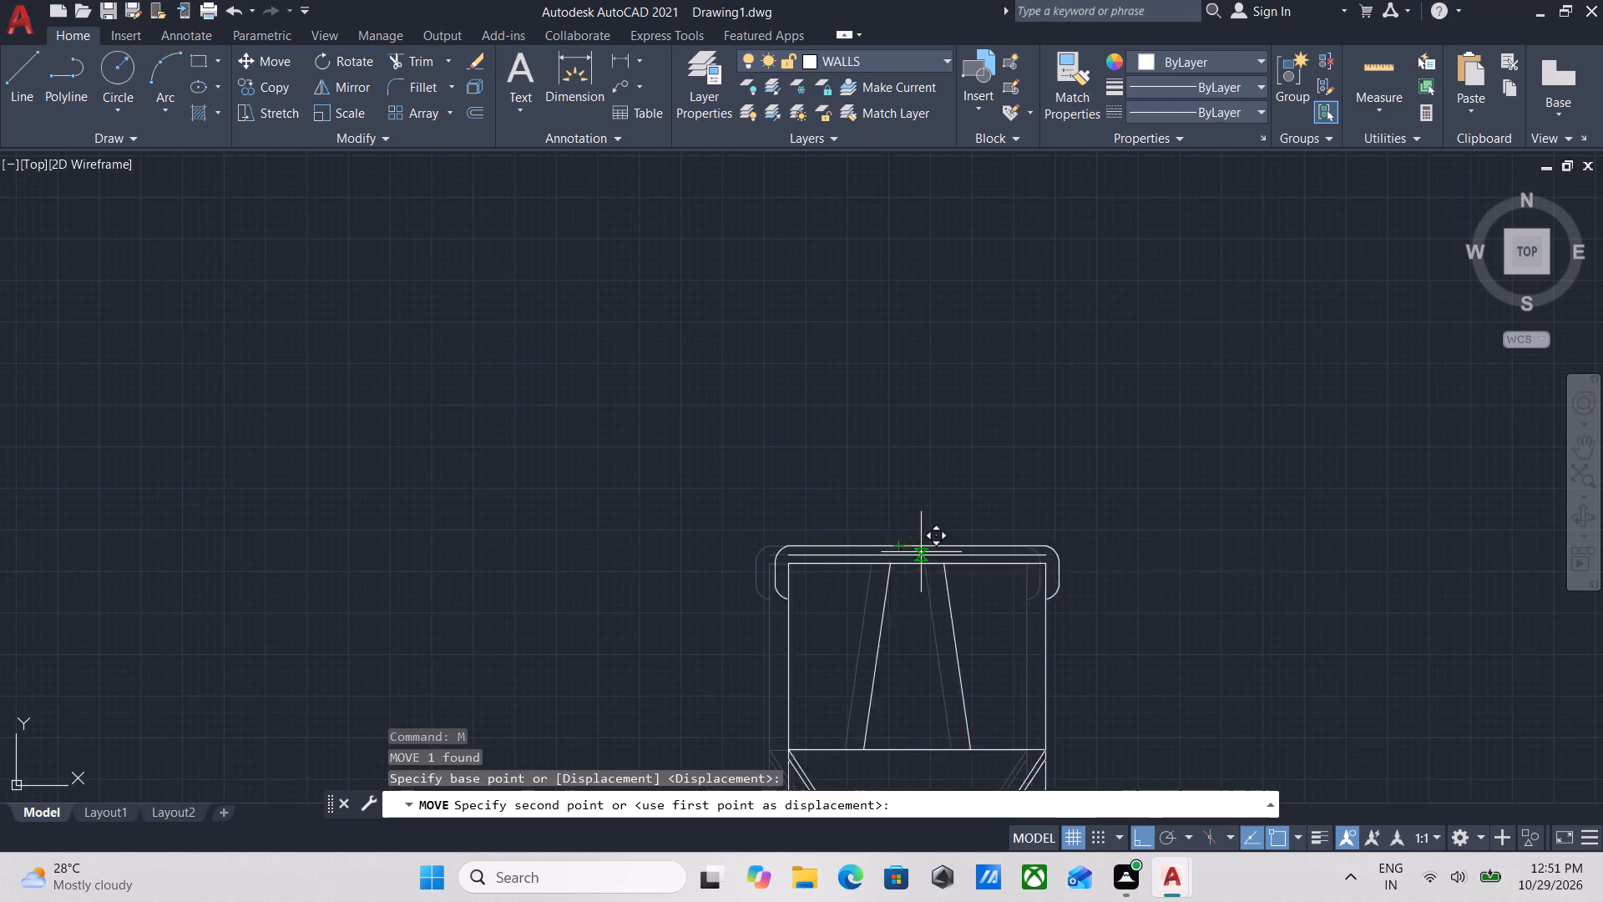
{"action": "middle_click_drag", "start_coordinate": [1082, 479], "coordinate": [1044, 607]}
{"action": "key", "text": "F8"}
{"action": "scroll", "coordinate": [1061, 538], "scroll_direction": "down", "scroll_amount": 2}
{"action": "middle_click_drag", "start_coordinate": [1061, 538], "coordinate": [1047, 799]}
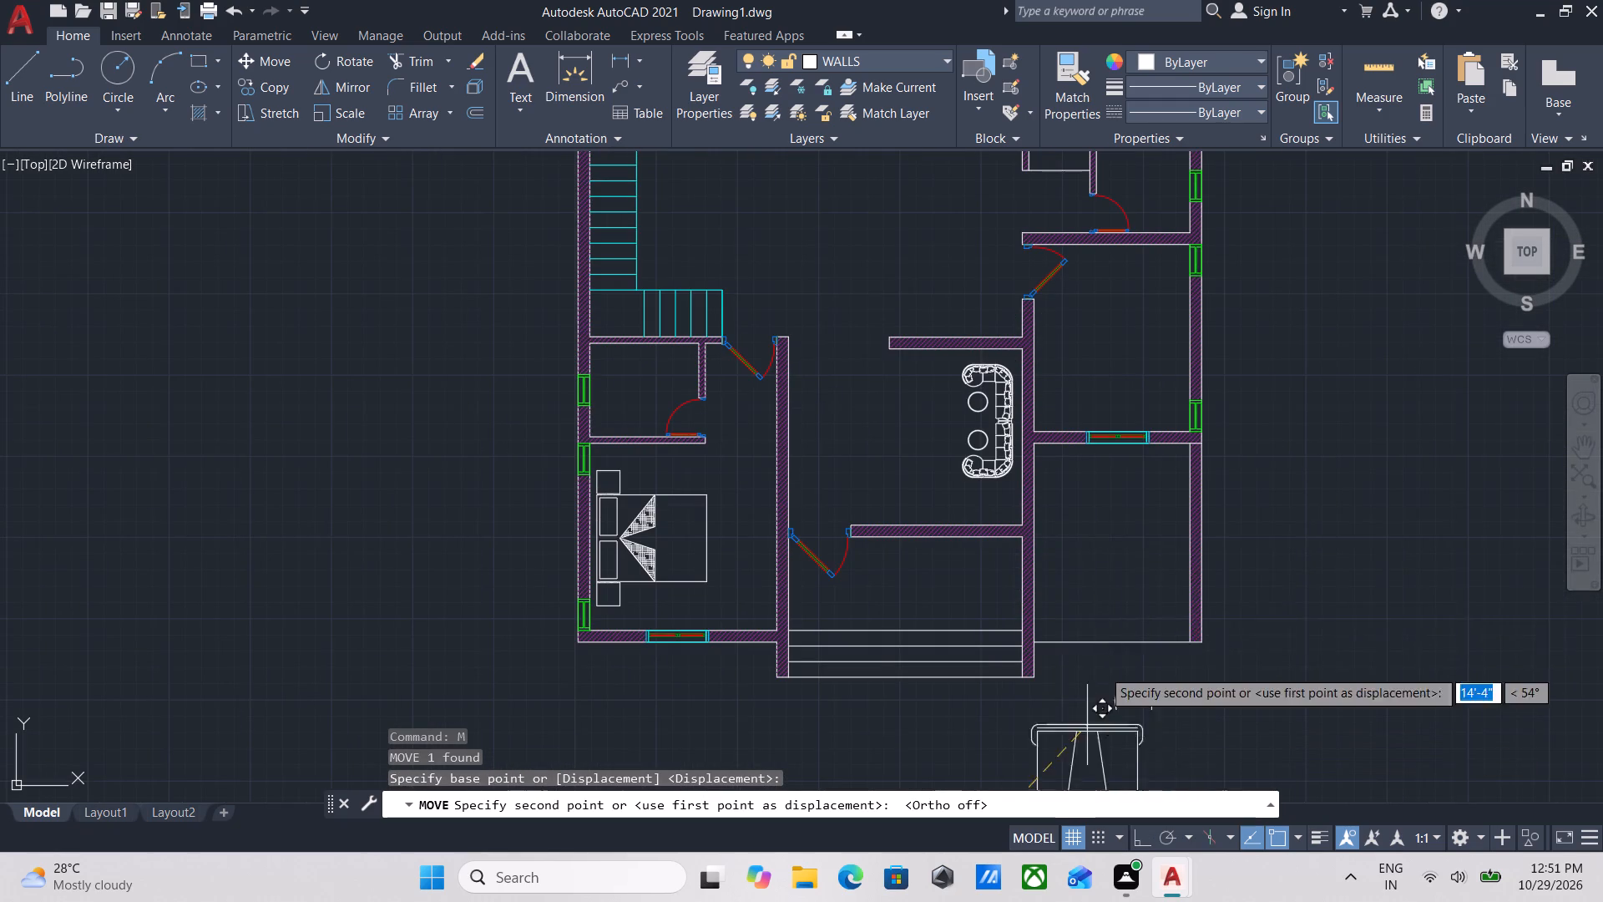
{"action": "left_click", "coordinate": [1110, 473]}
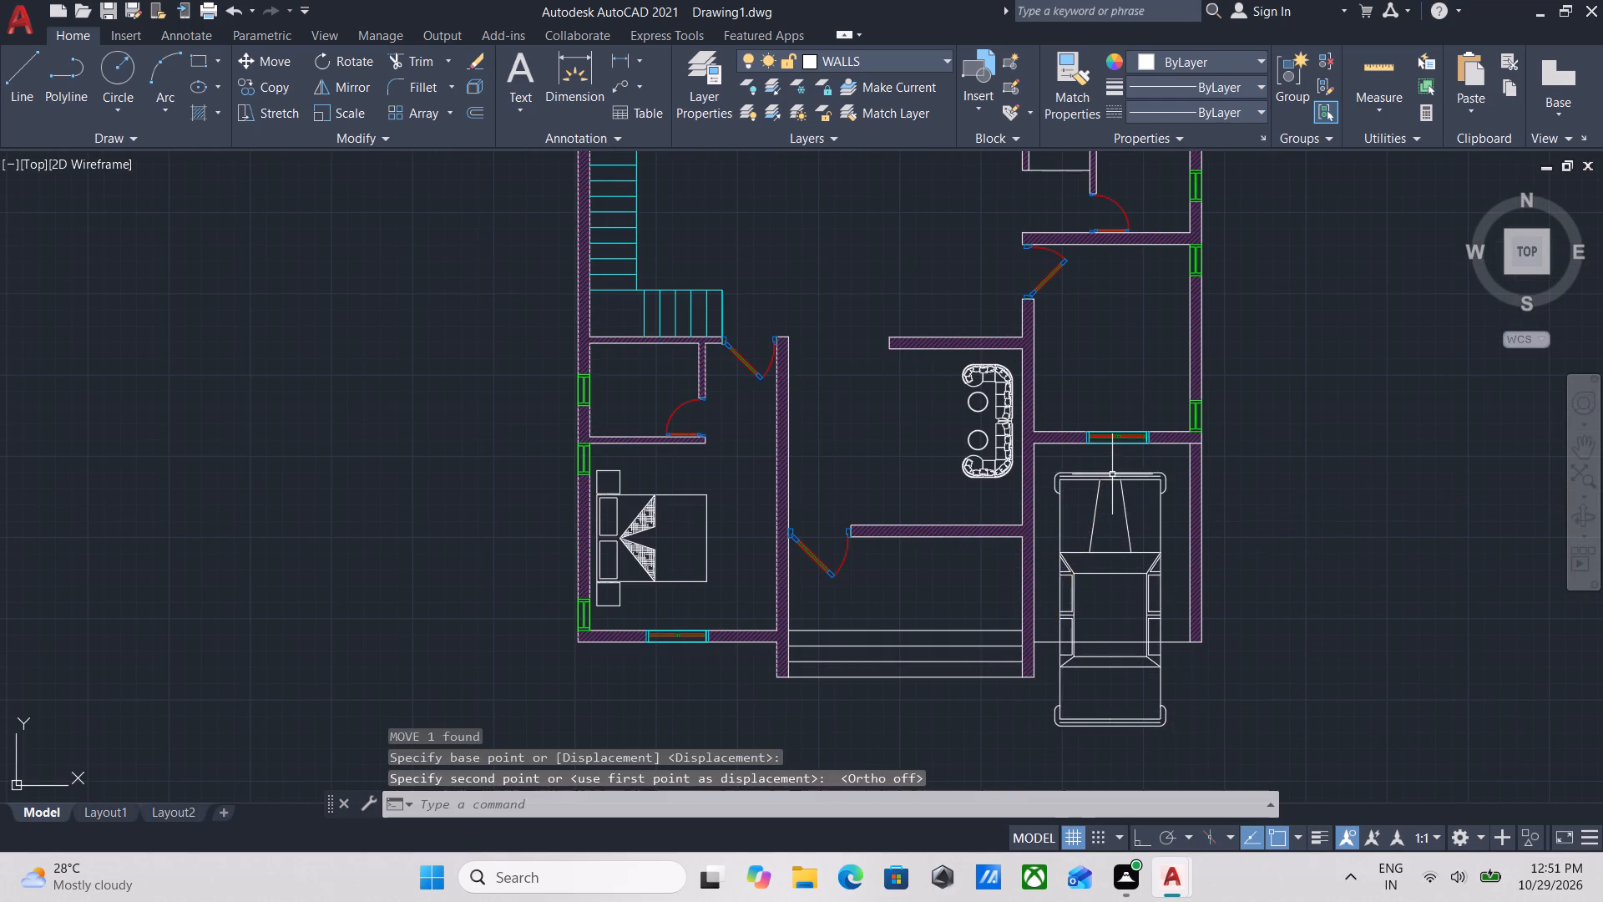
Scale the sedan down freehand to about half its size from the upper-left corner of its front bumper.
{"action": "scroll", "coordinate": [1114, 476], "scroll_direction": "up", "scroll_amount": 2}
{"action": "key", "text": "Escape"}
{"action": "left_click", "coordinate": [1220, 415]}
{"action": "left_click", "coordinate": [1064, 579]}
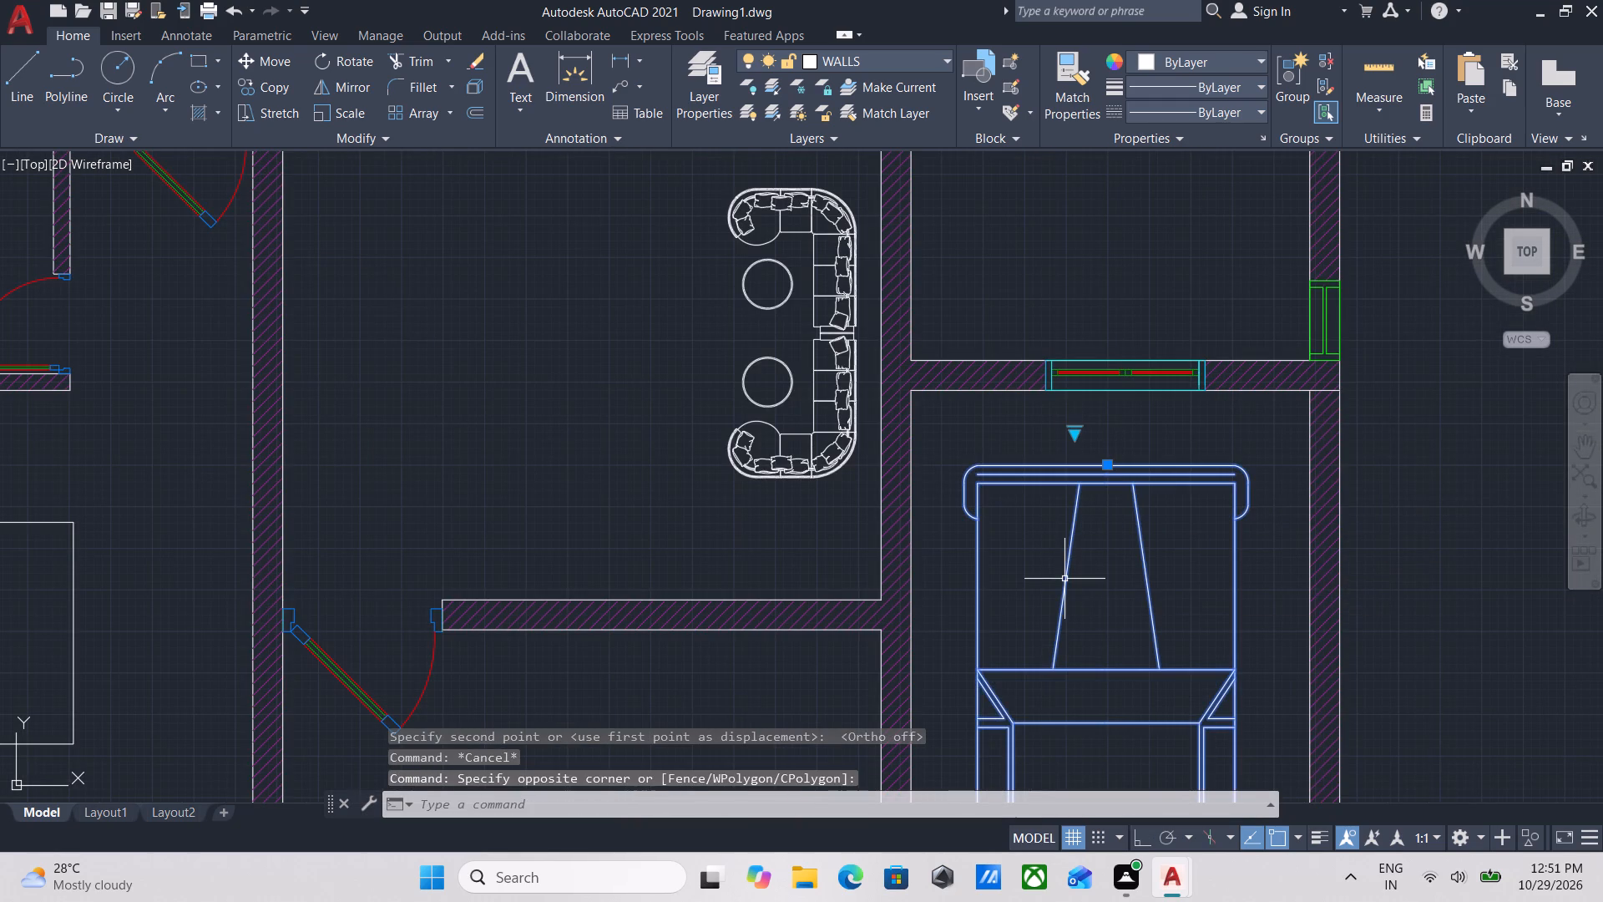
{"action": "type", "text": "SCALE"}
{"action": "key", "text": "Return"}
{"action": "scroll", "coordinate": [1003, 474], "scroll_direction": "up", "scroll_amount": 1}
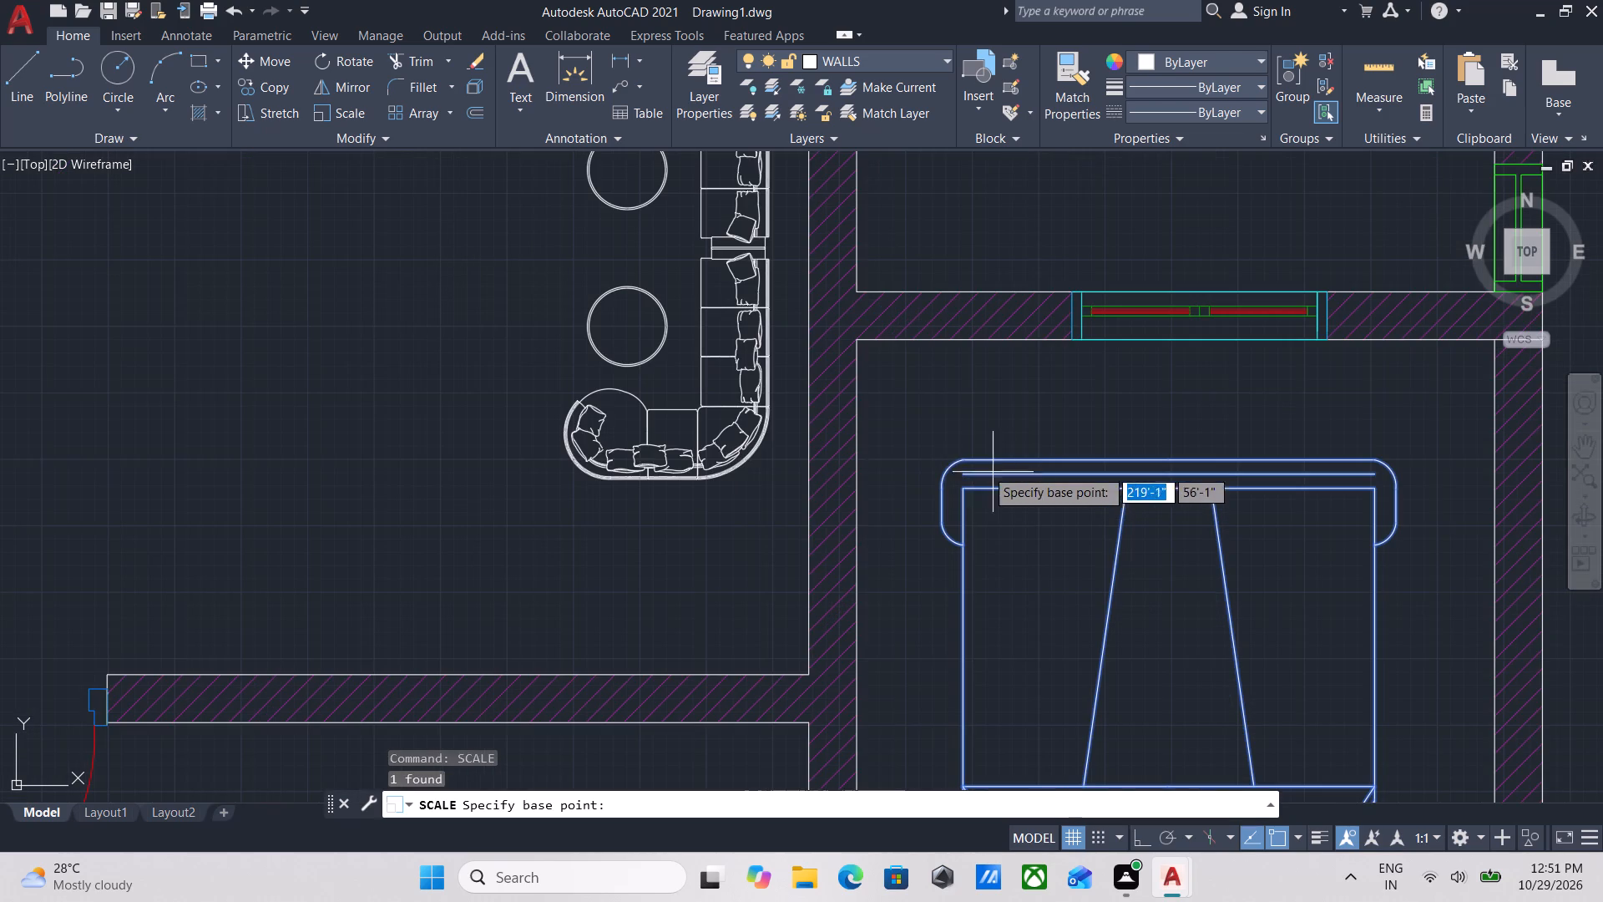
{"action": "left_click", "coordinate": [966, 457]}
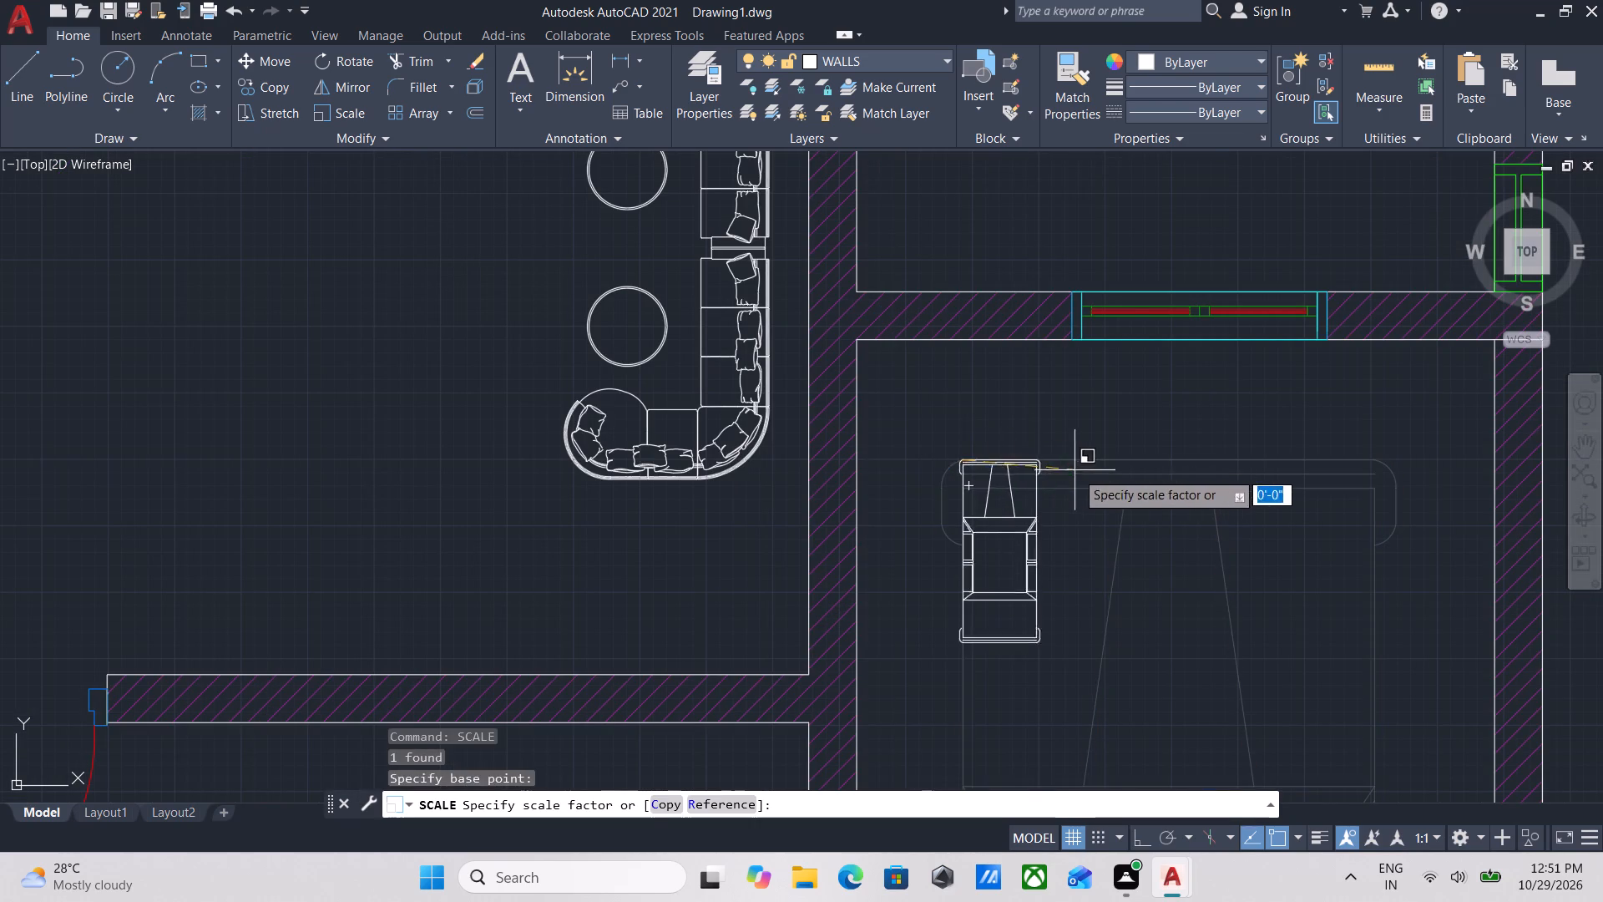
{"action": "scroll", "coordinate": [1193, 490], "scroll_direction": "down", "scroll_amount": 1}
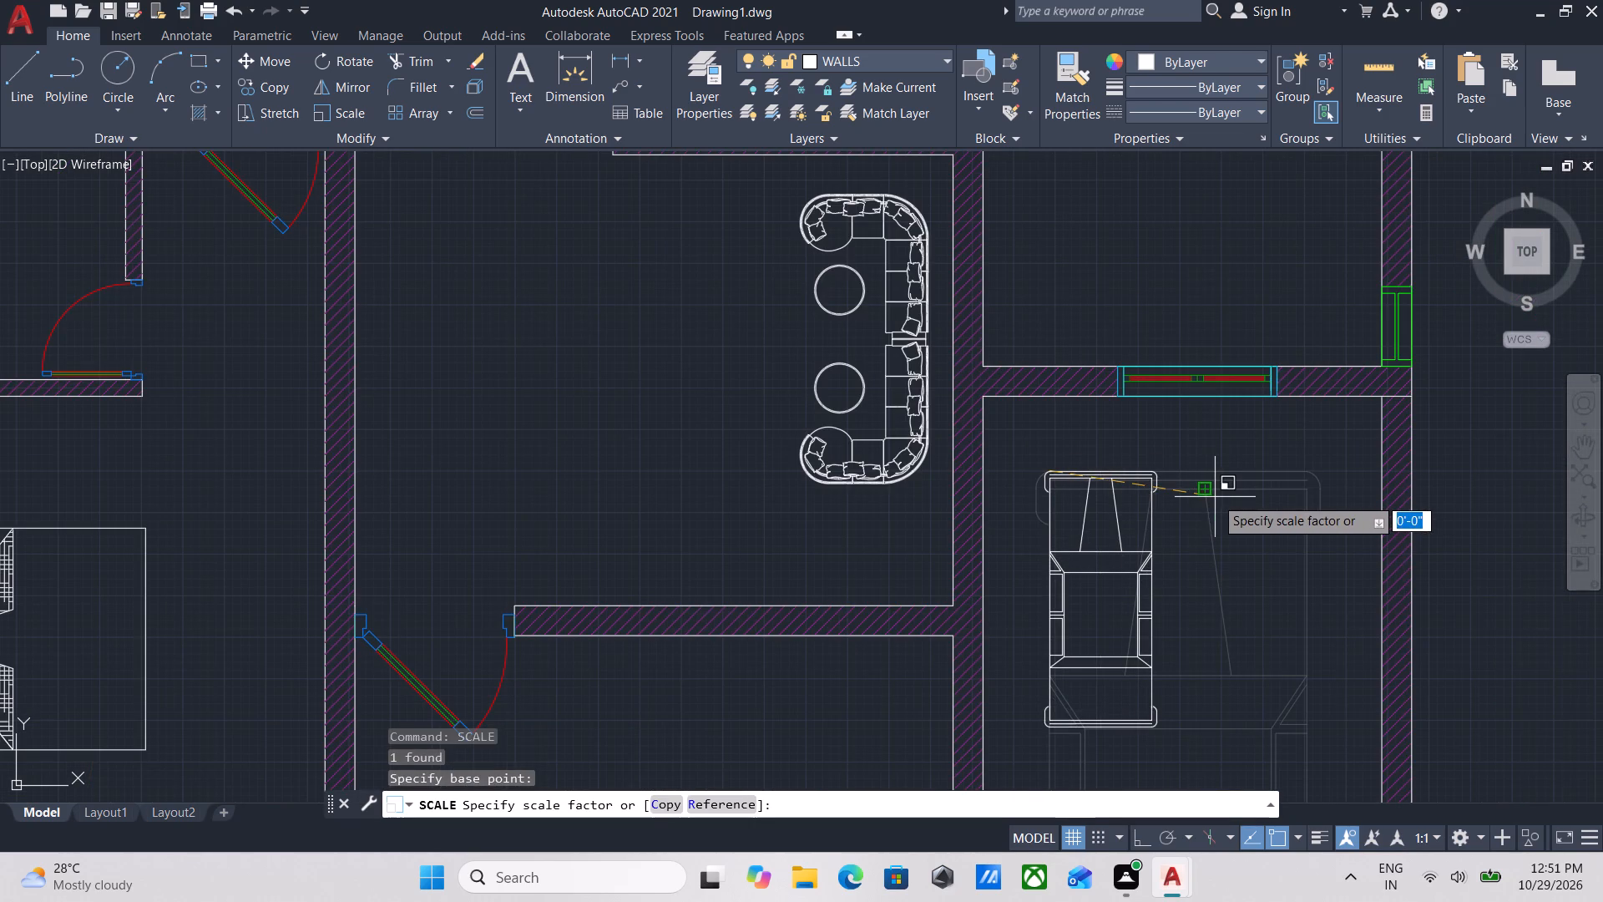
{"action": "scroll", "coordinate": [1221, 497], "scroll_direction": "down", "scroll_amount": 2}
{"action": "middle_click_drag", "start_coordinate": [1218, 494], "coordinate": [1164, 440]}
{"action": "left_click", "coordinate": [1178, 448]}
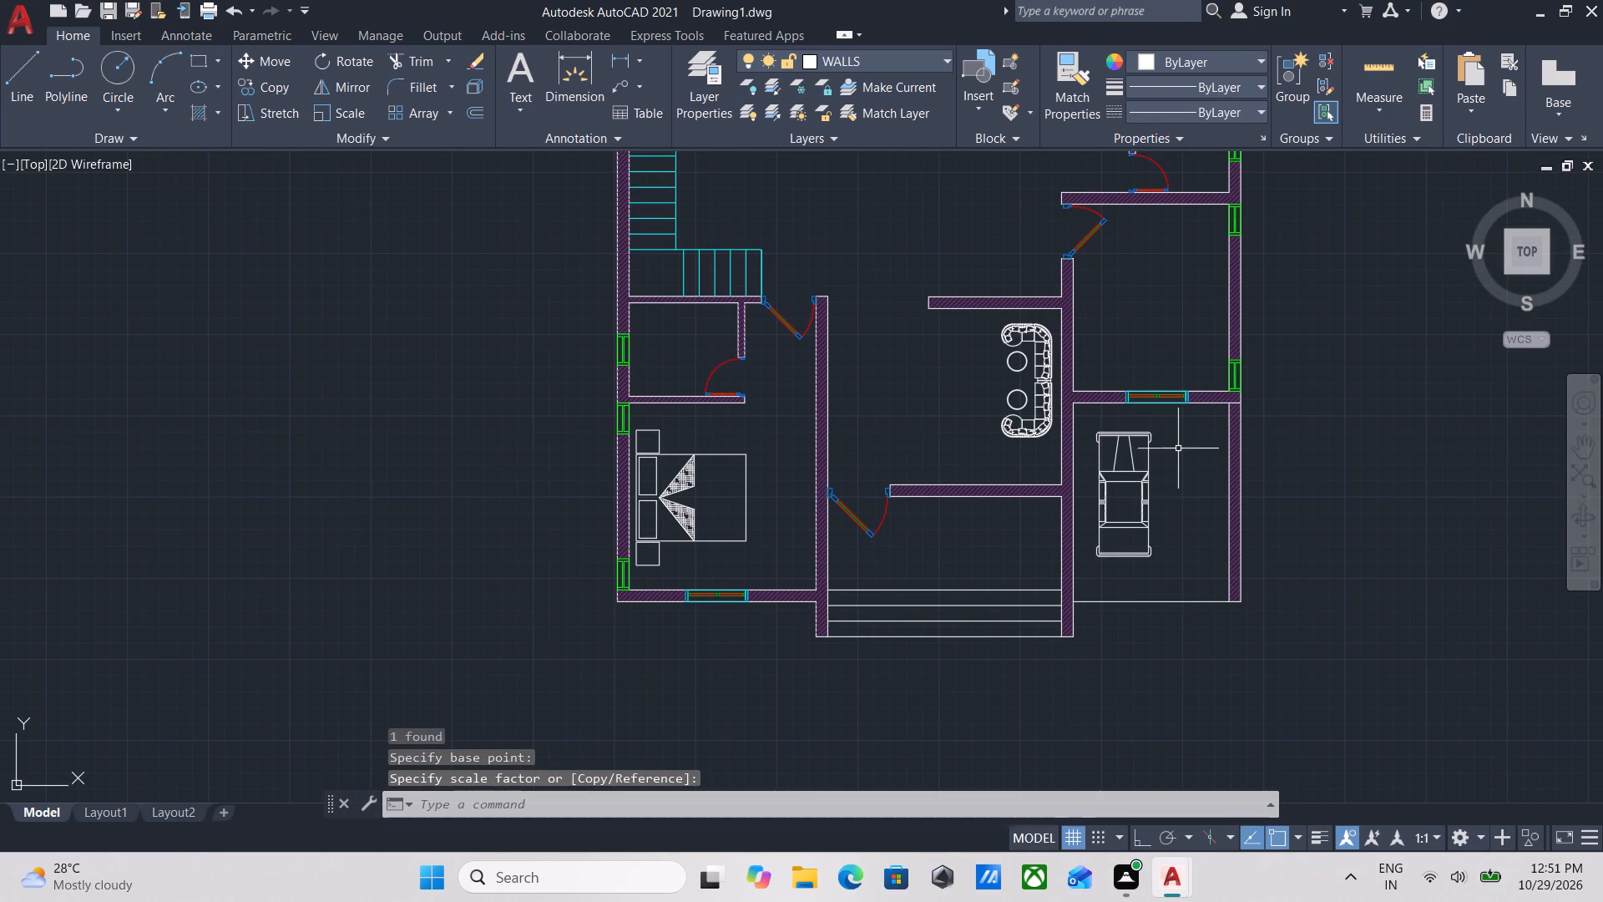
Shift the reduced sedan horizontally by its insertion grip toward the middle of the parking bay.
{"action": "left_click", "coordinate": [1185, 578]}
{"action": "left_click", "coordinate": [1116, 509]}
{"action": "scroll", "coordinate": [1128, 451], "scroll_direction": "up", "scroll_amount": 1}
{"action": "middle_click_drag", "start_coordinate": [1130, 454], "coordinate": [1187, 522]}
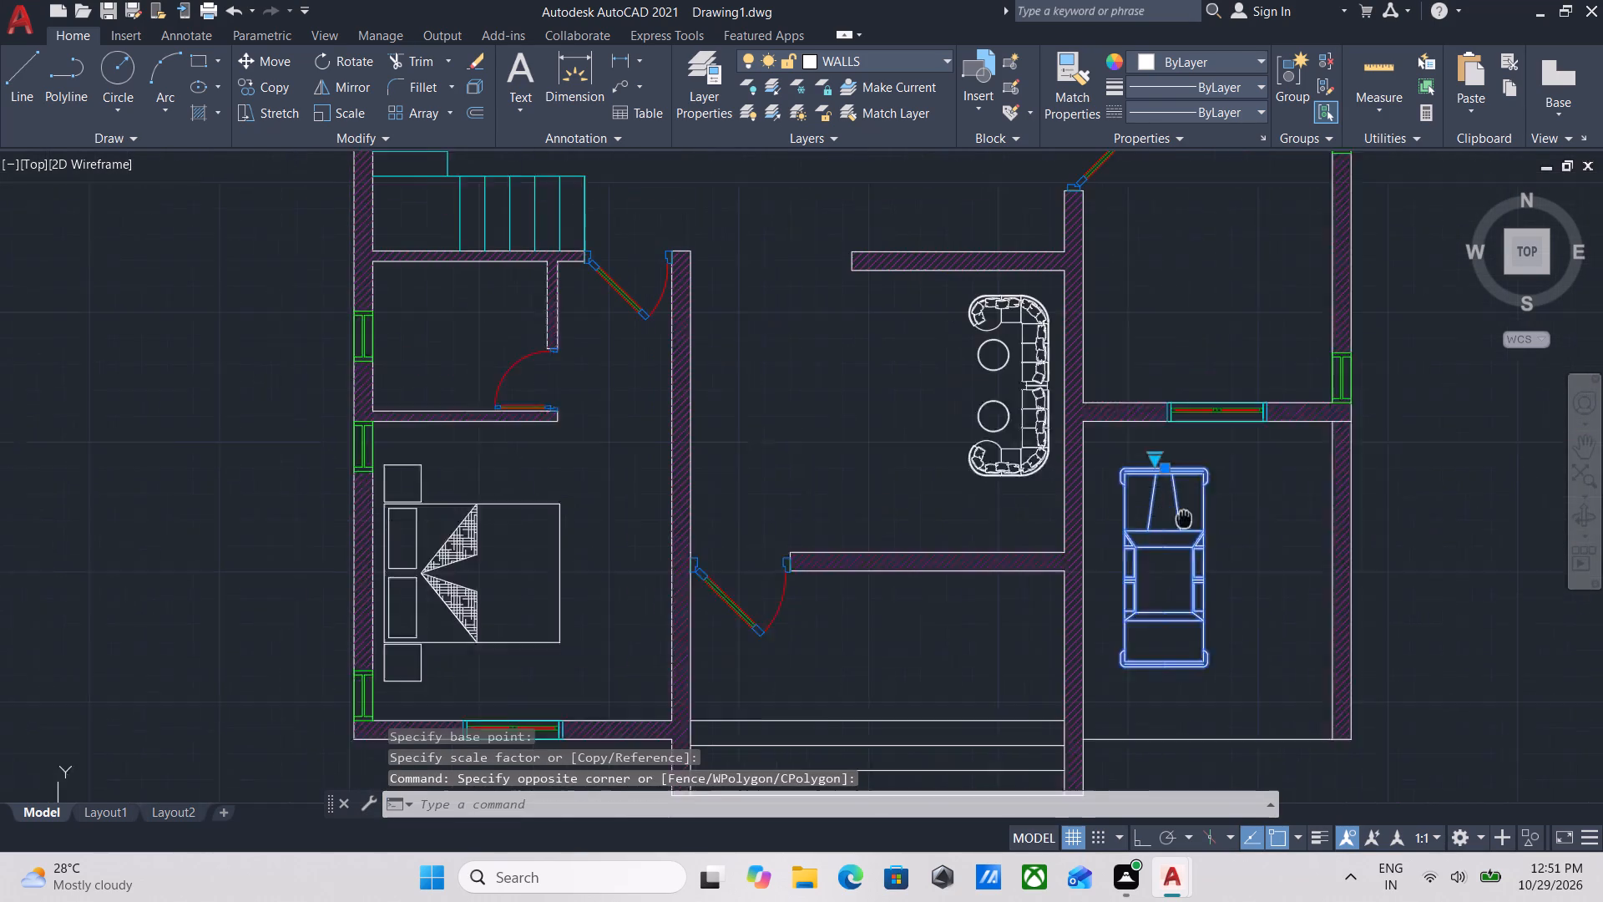
{"action": "middle_click_drag", "start_coordinate": [1187, 522], "coordinate": [1189, 523]}
{"action": "scroll", "coordinate": [1186, 505], "scroll_direction": "up", "scroll_amount": 2}
{"action": "left_click", "coordinate": [1178, 473]}
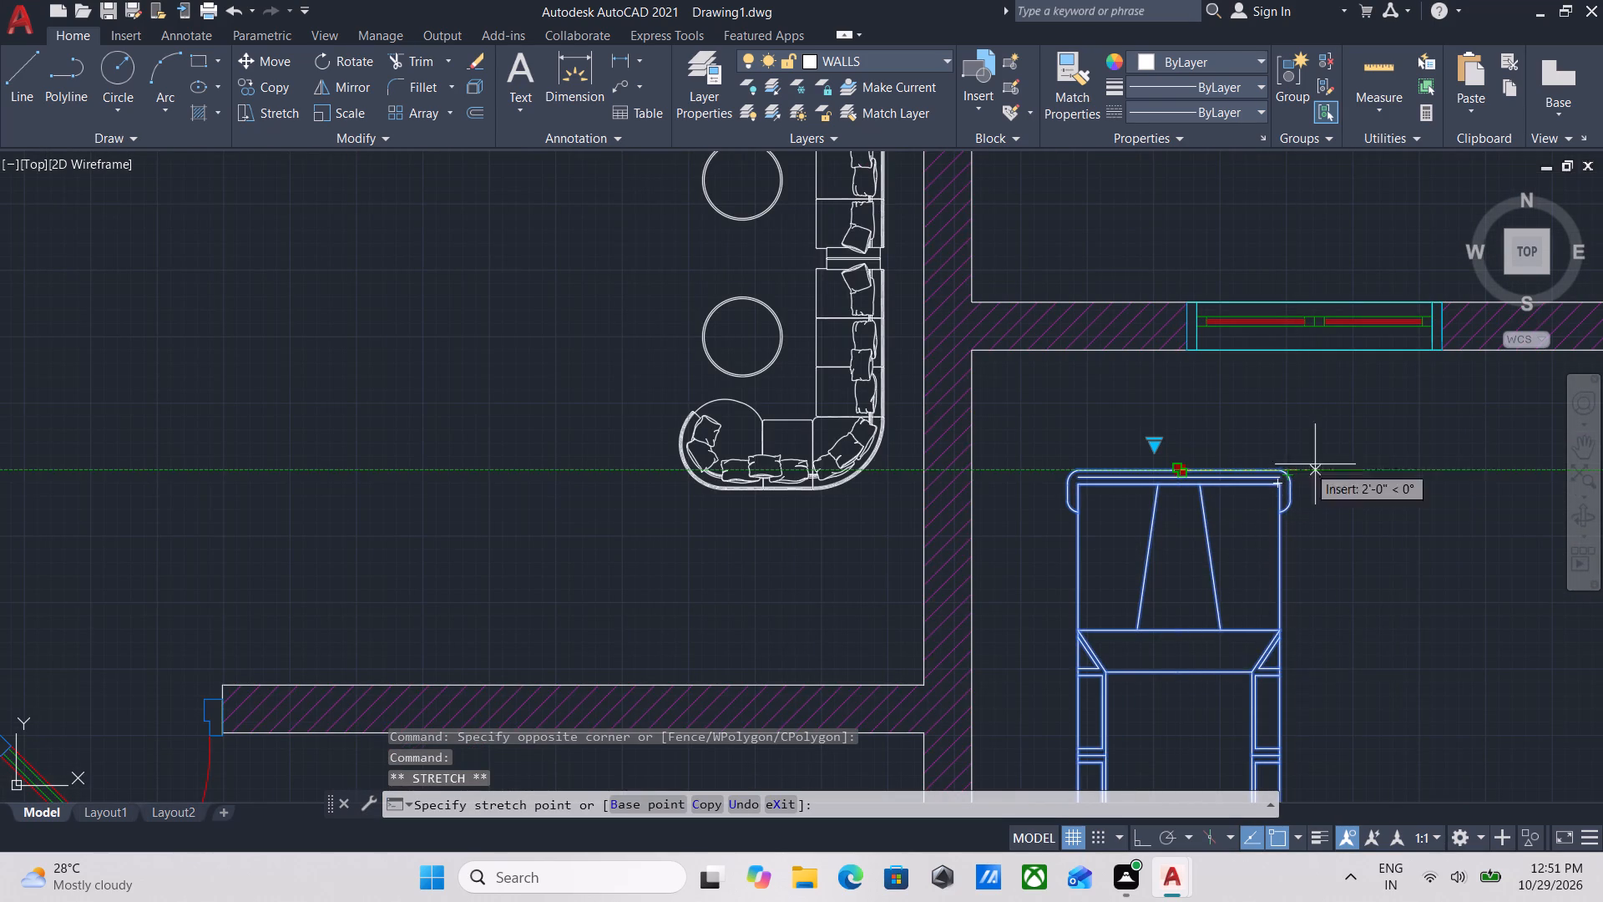
{"action": "left_click", "coordinate": [1352, 464]}
{"action": "scroll", "coordinate": [1352, 464], "scroll_direction": "down", "scroll_amount": 4}
{"action": "middle_click_drag", "start_coordinate": [1352, 464], "coordinate": [1292, 474]}
{"action": "key", "text": "Escape"}
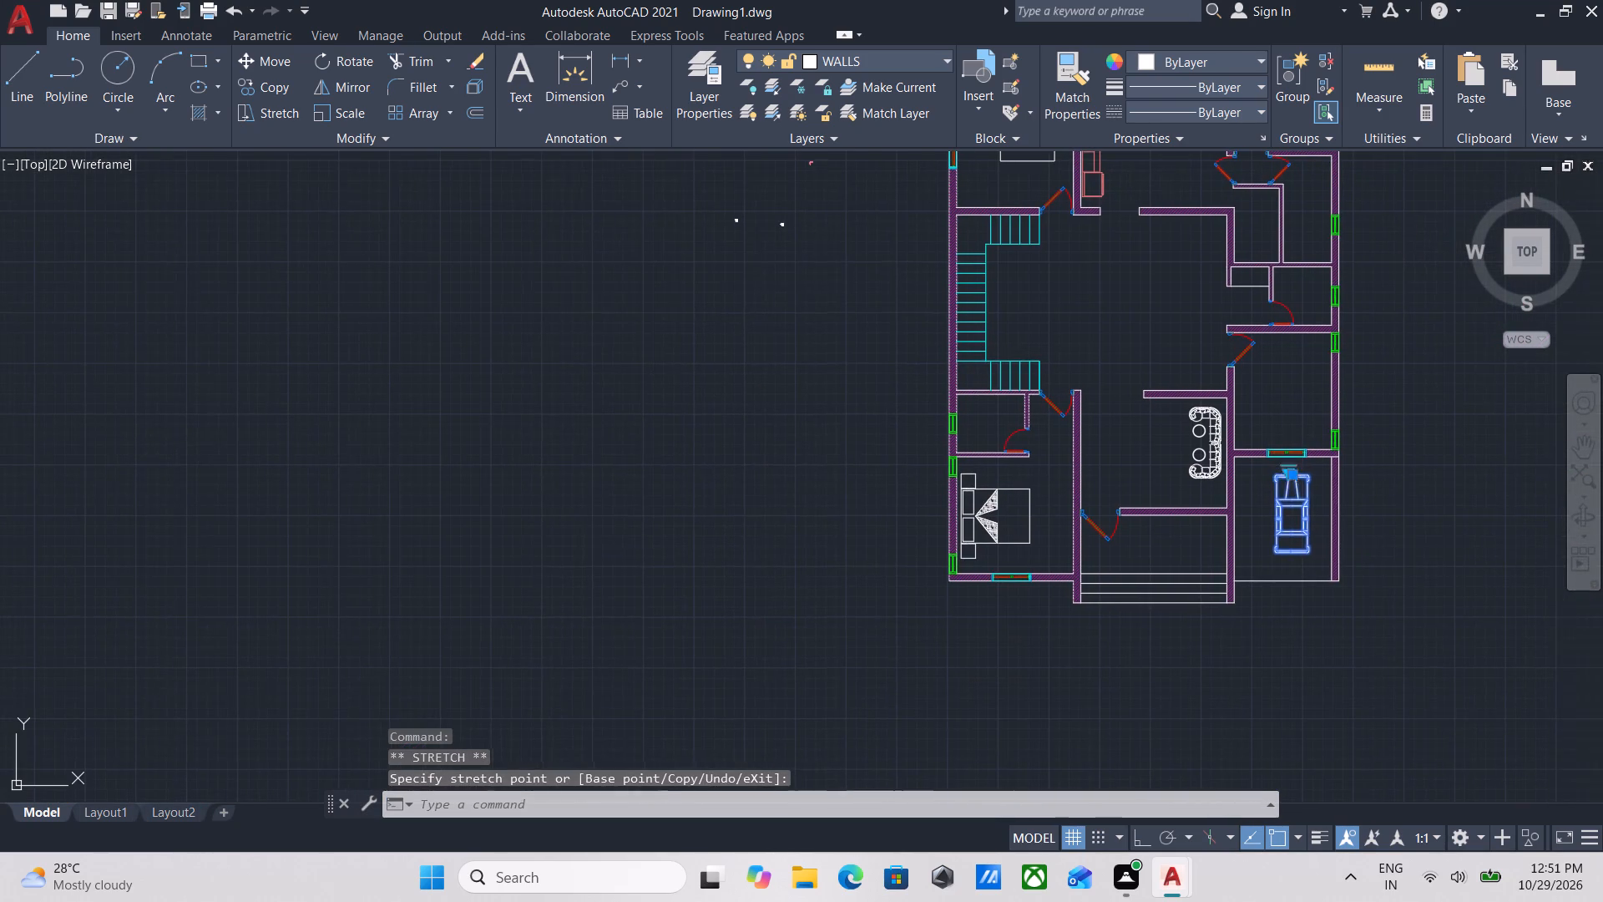
Scale the sedan up freehand by a factor of about 1.3 from the upper-left corner of its front bumper.
{"action": "middle_click_drag", "start_coordinate": [1312, 513], "coordinate": [1168, 516]}
{"action": "scroll", "coordinate": [1168, 535], "scroll_direction": "up", "scroll_amount": 2}
{"action": "middle_click_drag", "start_coordinate": [1166, 553], "coordinate": [1121, 546]}
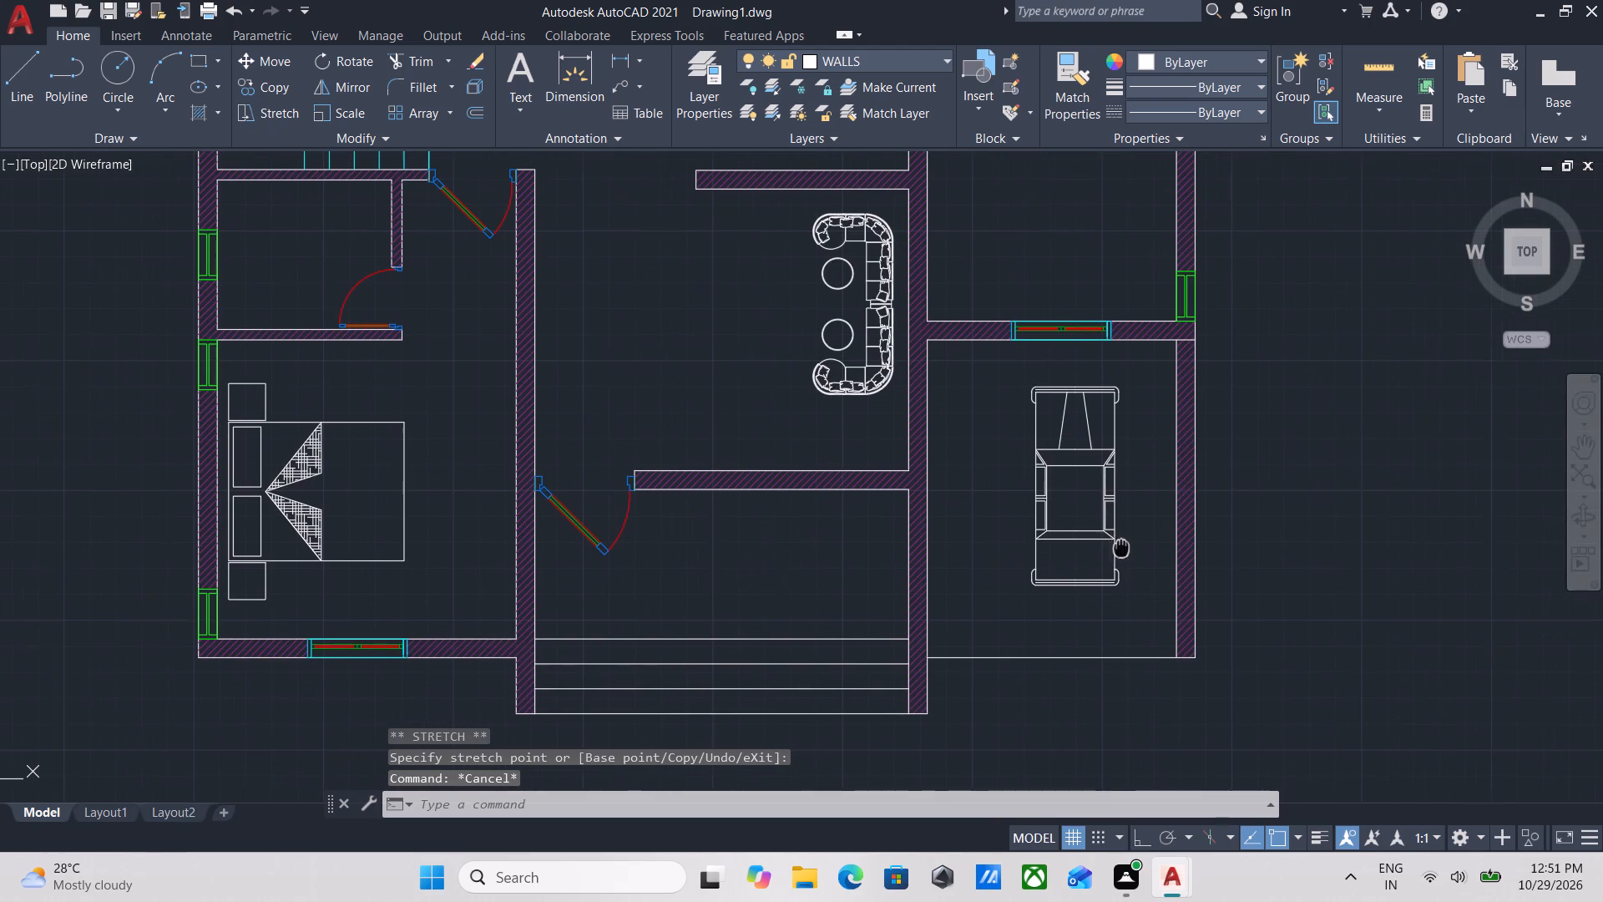
{"action": "middle_click_drag", "start_coordinate": [1121, 546], "coordinate": [1121, 545]}
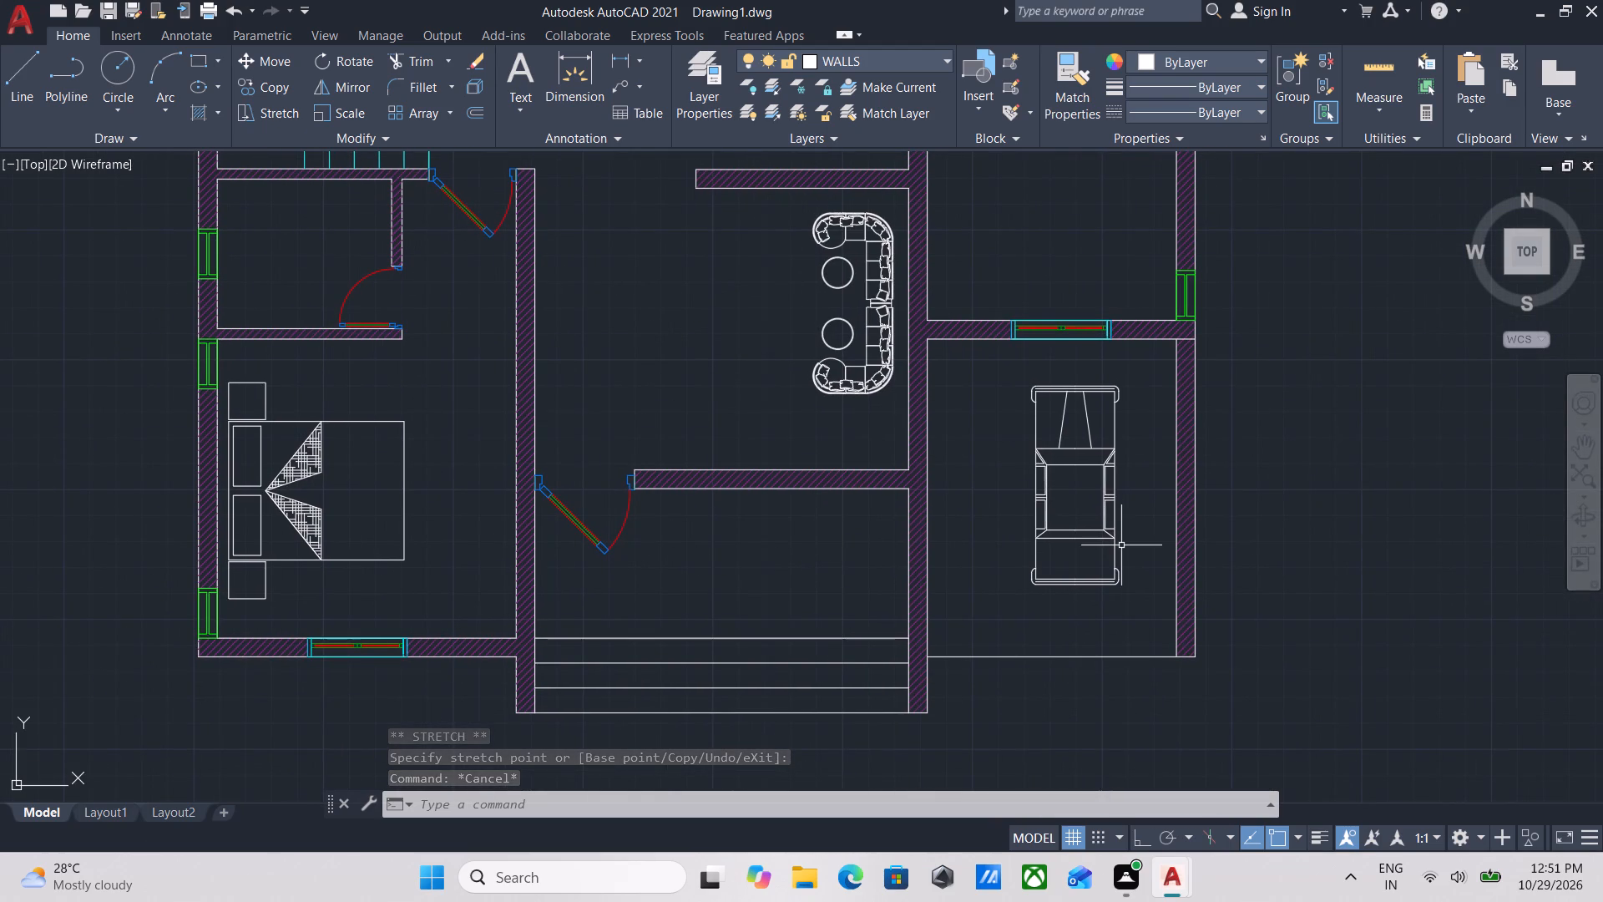
{"action": "scroll", "coordinate": [1126, 621], "scroll_direction": "up", "scroll_amount": 1}
{"action": "left_click", "coordinate": [1128, 616]}
{"action": "left_click", "coordinate": [1058, 535]}
{"action": "middle_click_drag", "start_coordinate": [1039, 525], "coordinate": [1070, 606]}
{"action": "middle_click_drag", "start_coordinate": [1069, 513], "coordinate": [1063, 565]}
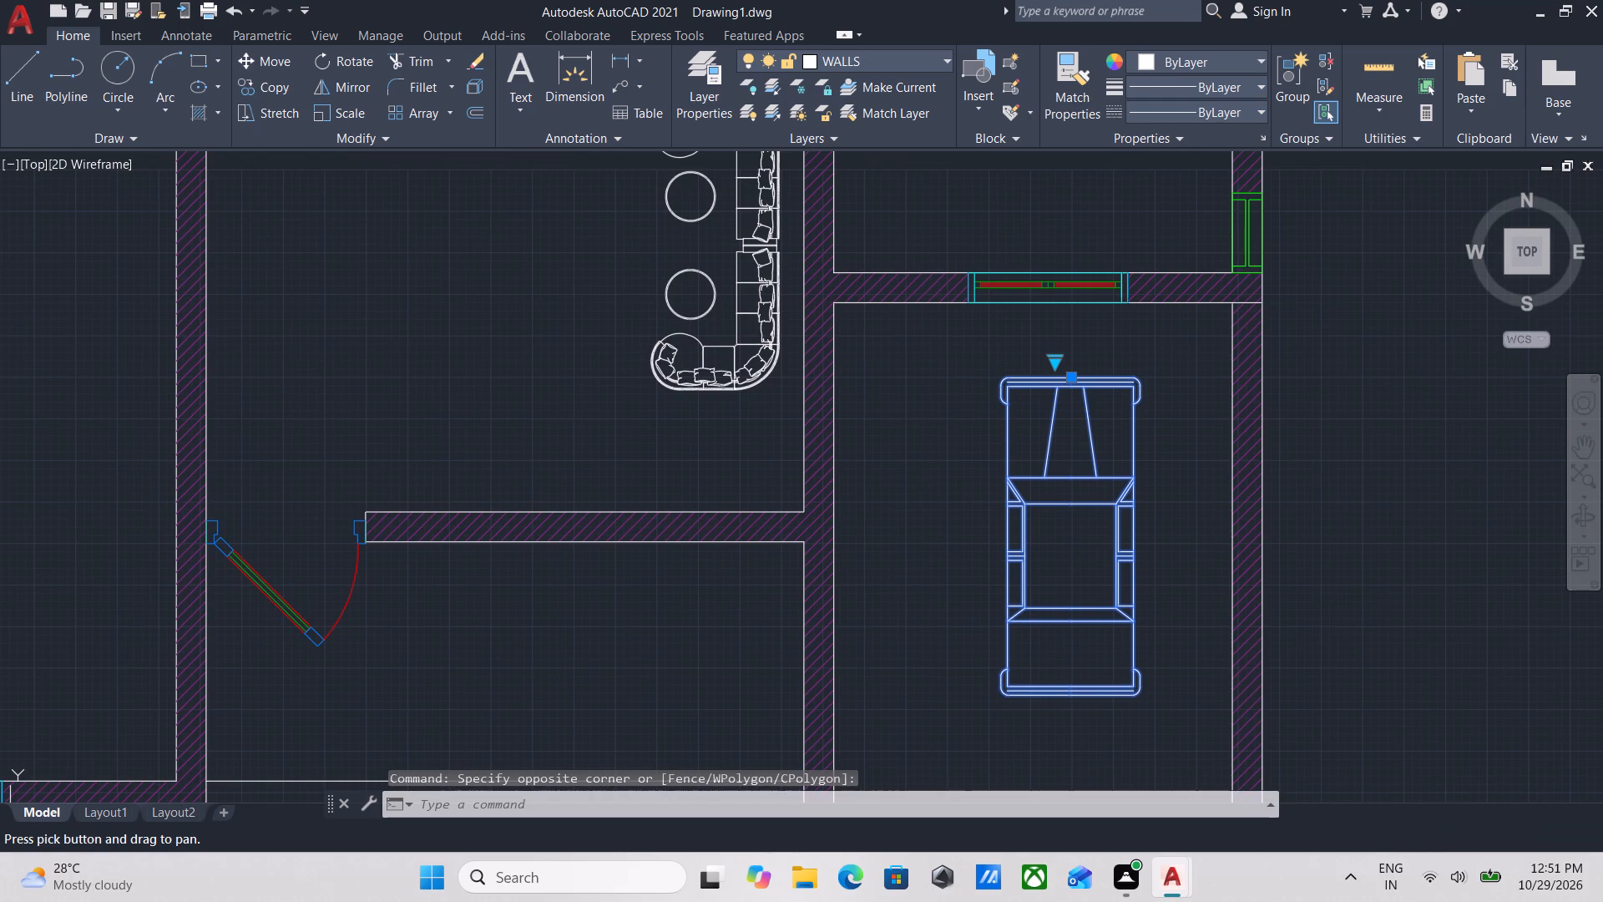
{"action": "type", "text": "SCA"}
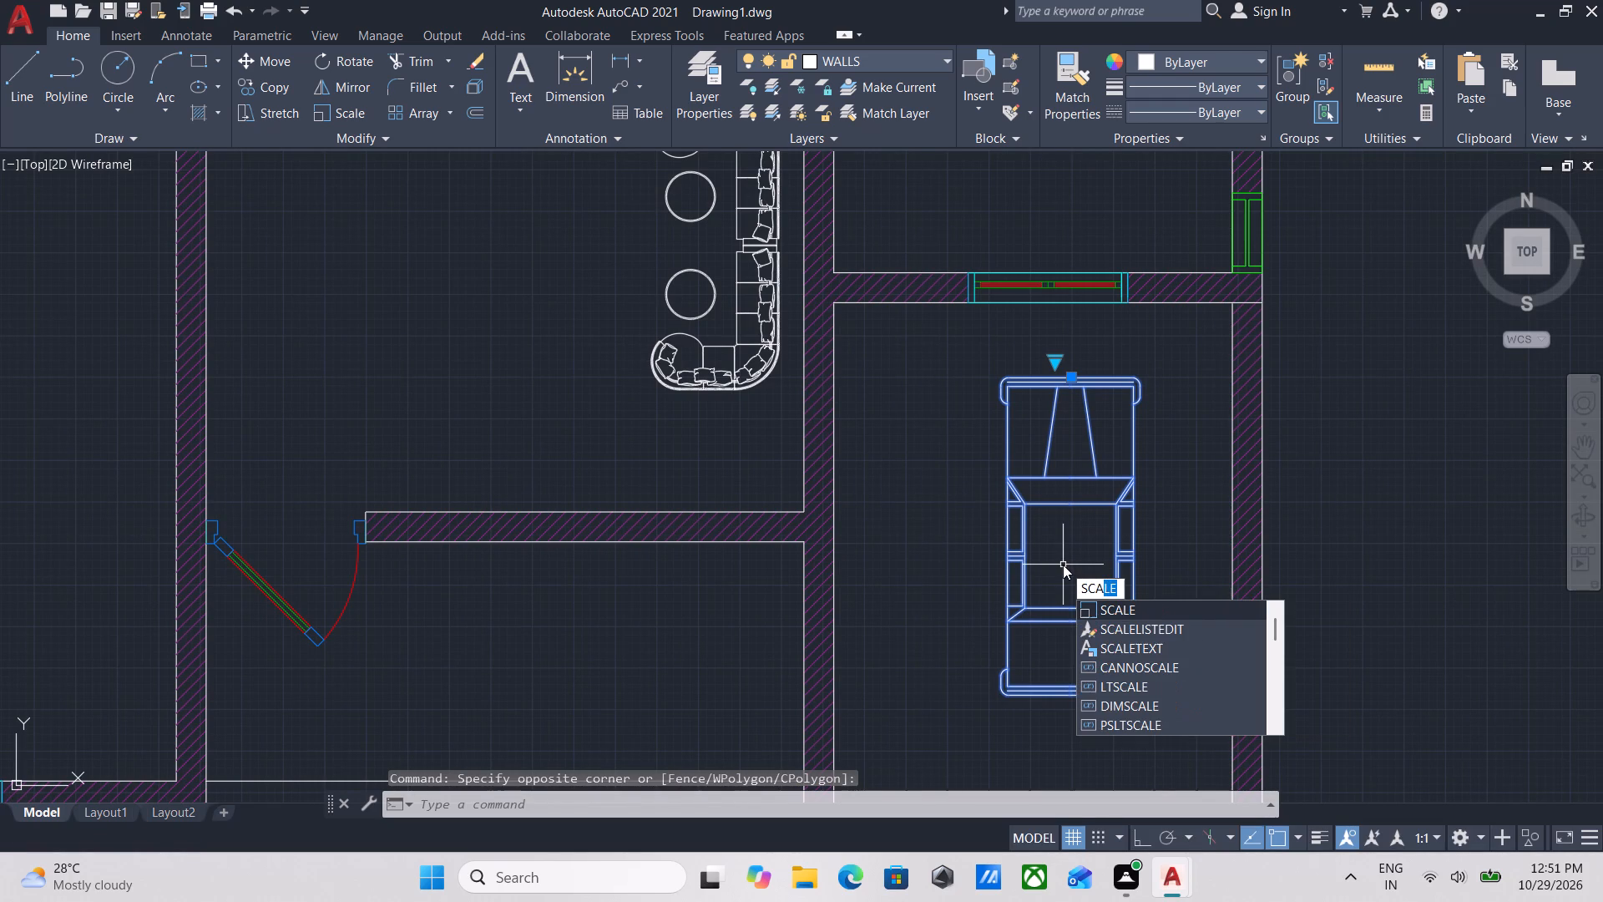
{"action": "key", "text": "Return"}
{"action": "scroll", "coordinate": [1009, 399], "scroll_direction": "up", "scroll_amount": 2}
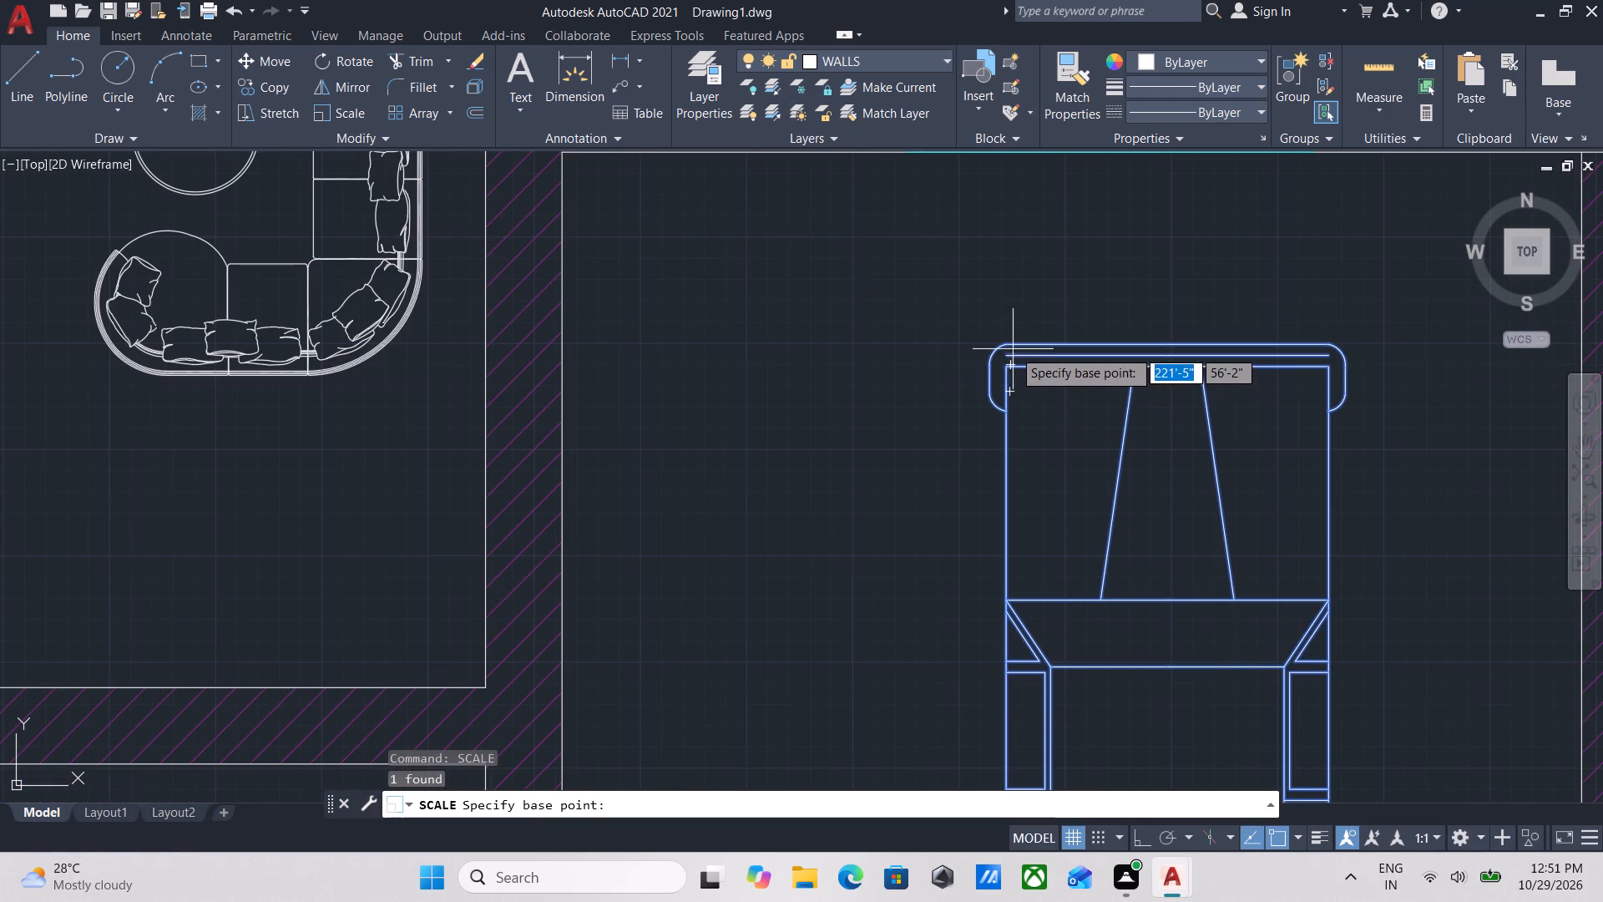
{"action": "left_click", "coordinate": [1008, 338]}
{"action": "scroll", "coordinate": [1299, 360], "scroll_direction": "down", "scroll_amount": 1}
{"action": "middle_click_drag", "start_coordinate": [1299, 360], "coordinate": [1247, 342]}
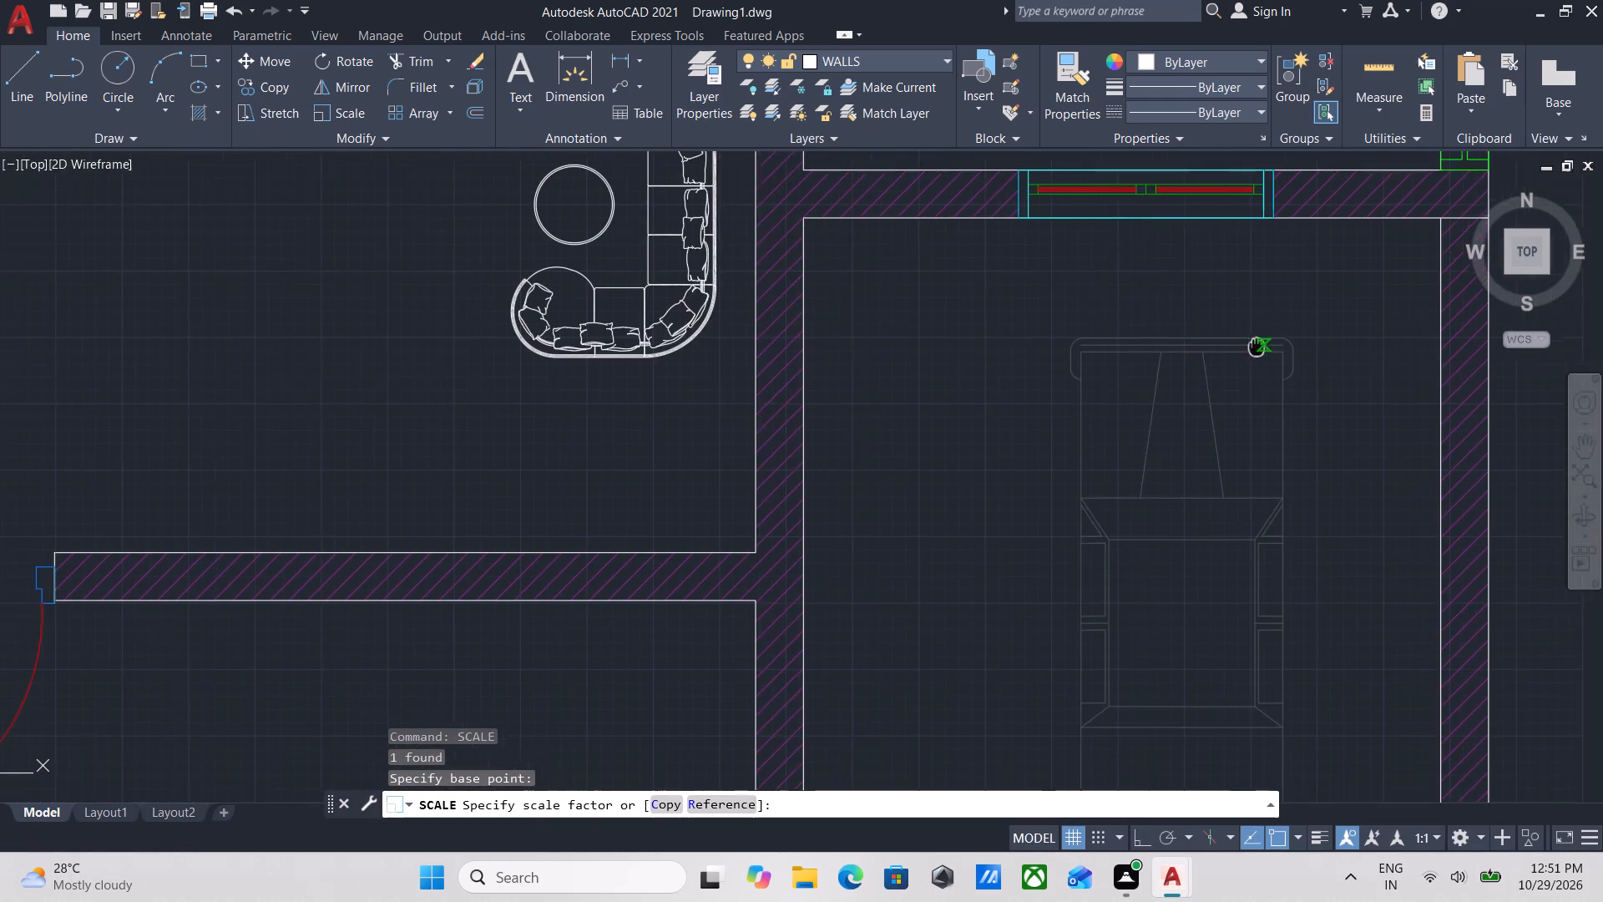
{"action": "middle_click_drag", "start_coordinate": [1247, 342], "coordinate": [1203, 332]}
{"action": "scroll", "coordinate": [1204, 333], "scroll_direction": "down", "scroll_amount": 1}
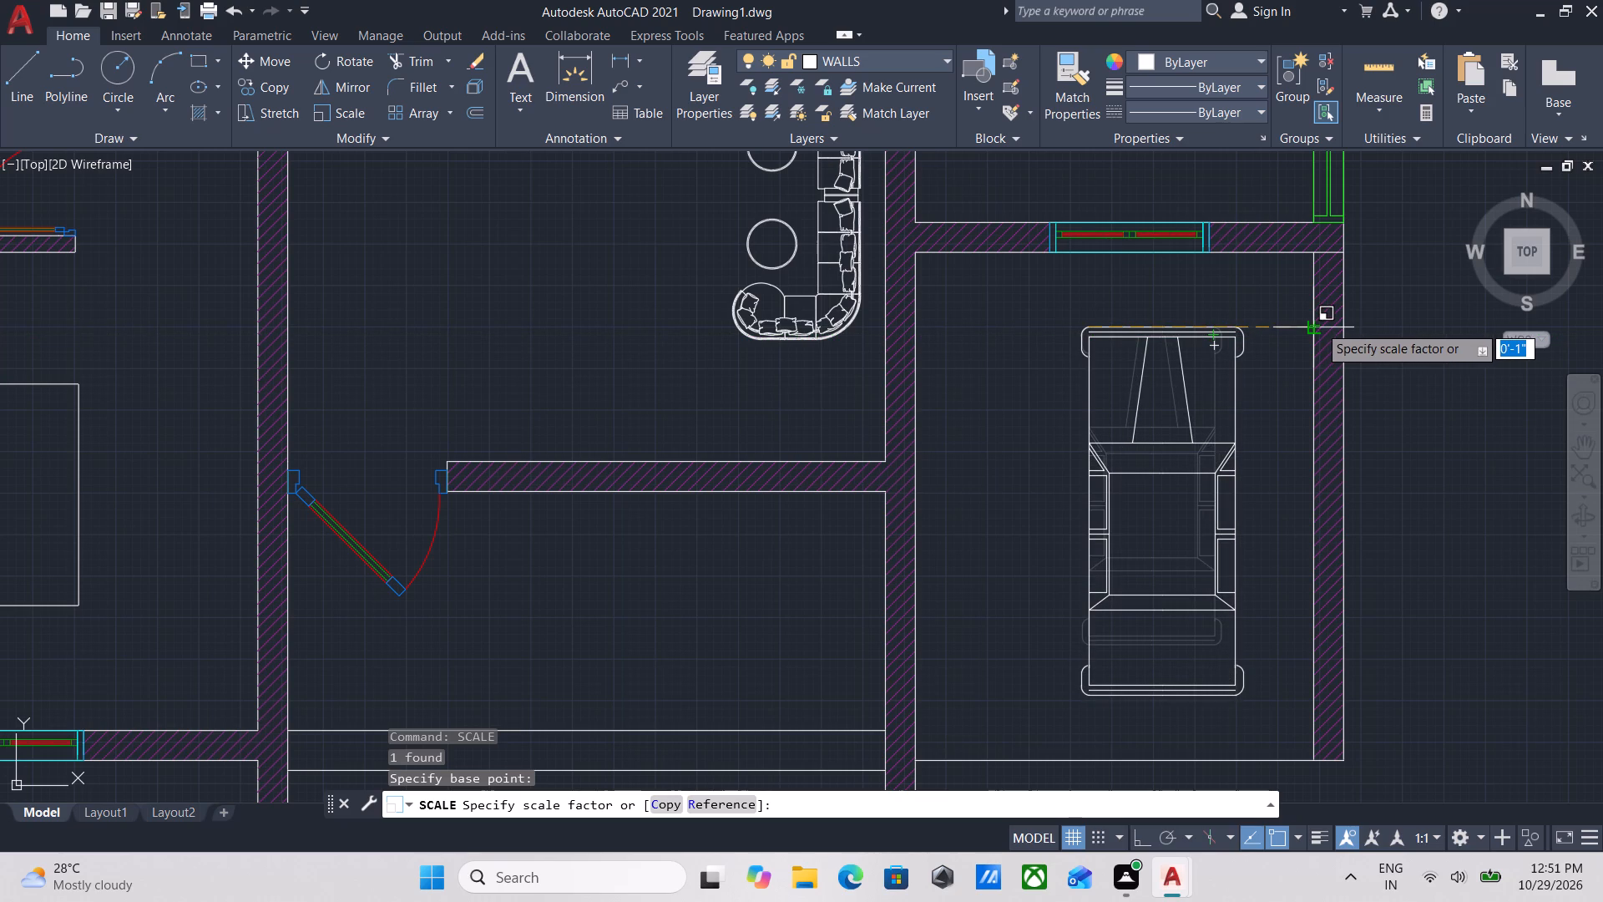
{"action": "left_click", "coordinate": [1335, 322]}
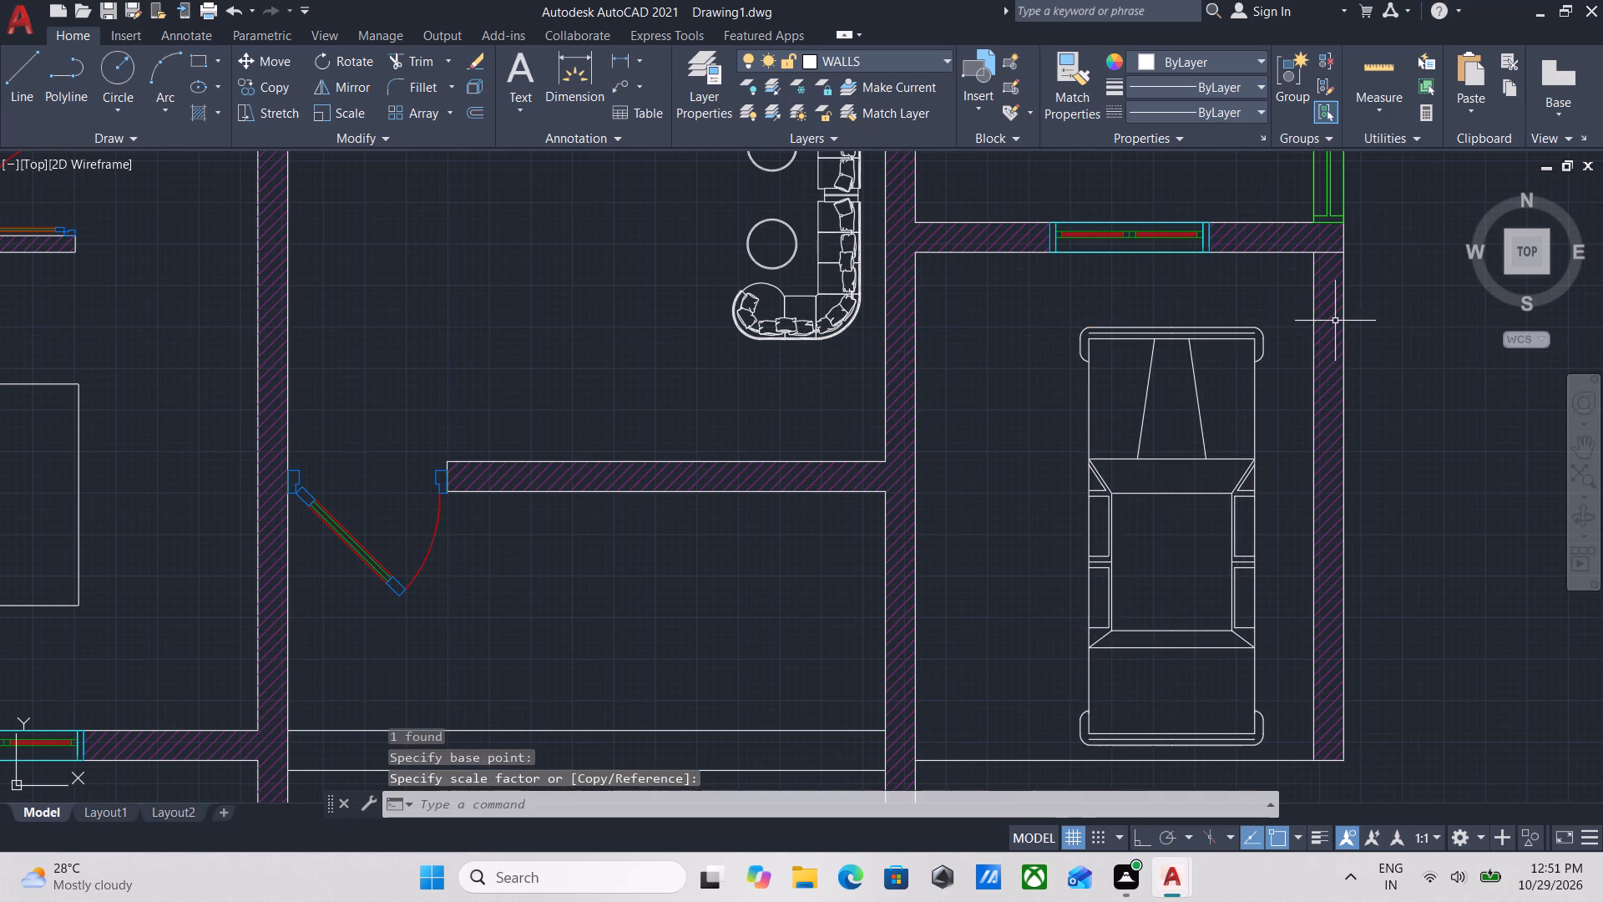
Shift the enlarged sedan up and to the left by its insertion grip, centring it in the parking bay.
{"action": "scroll", "coordinate": [1275, 409], "scroll_direction": "down", "scroll_amount": 1}
{"action": "middle_click_drag", "start_coordinate": [1262, 412], "coordinate": [1223, 403]}
{"action": "scroll", "coordinate": [1233, 454], "scroll_direction": "up", "scroll_amount": 1}
{"action": "left_click", "coordinate": [1233, 454]}
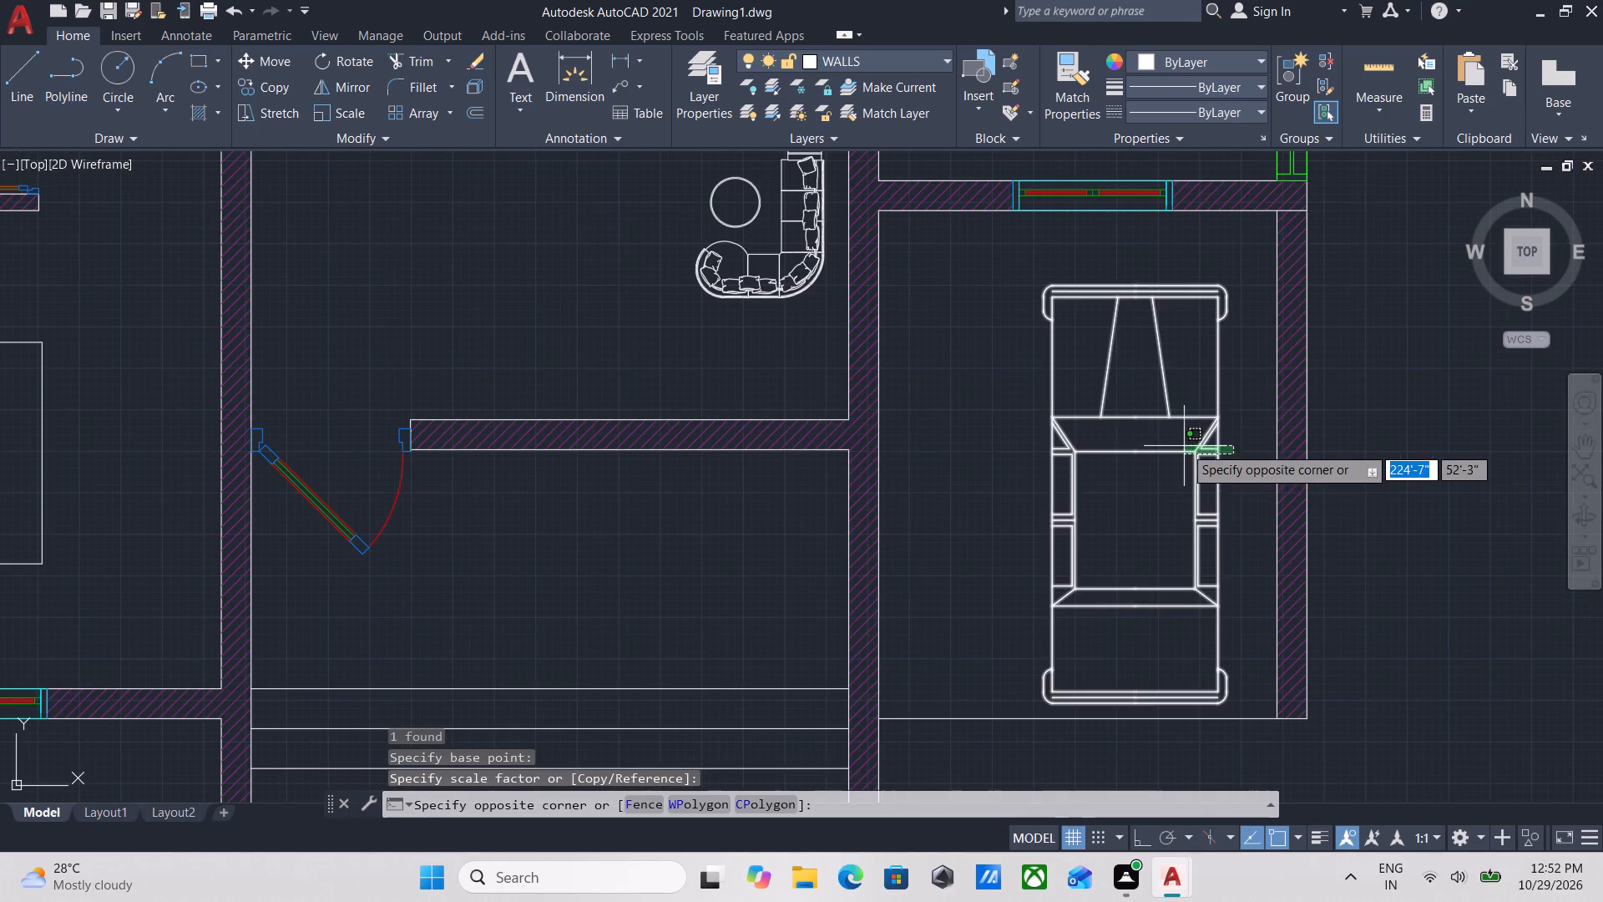
{"action": "left_click", "coordinate": [1184, 446]}
{"action": "left_click", "coordinate": [1118, 267]}
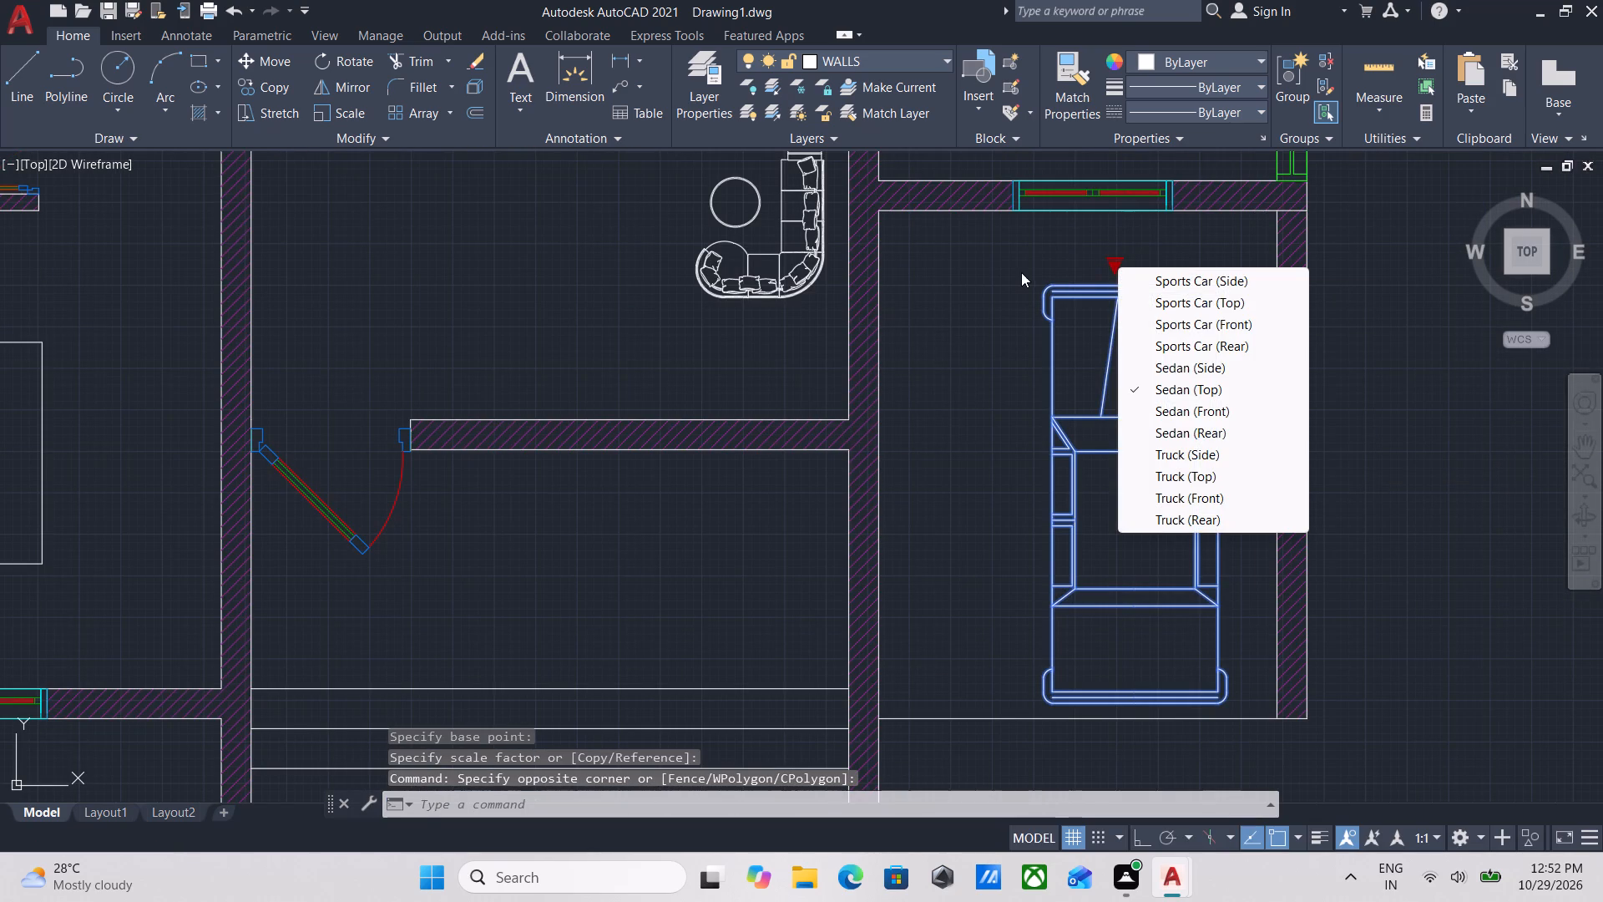
{"action": "key", "text": "Escape"}
{"action": "left_click", "coordinate": [1140, 281]}
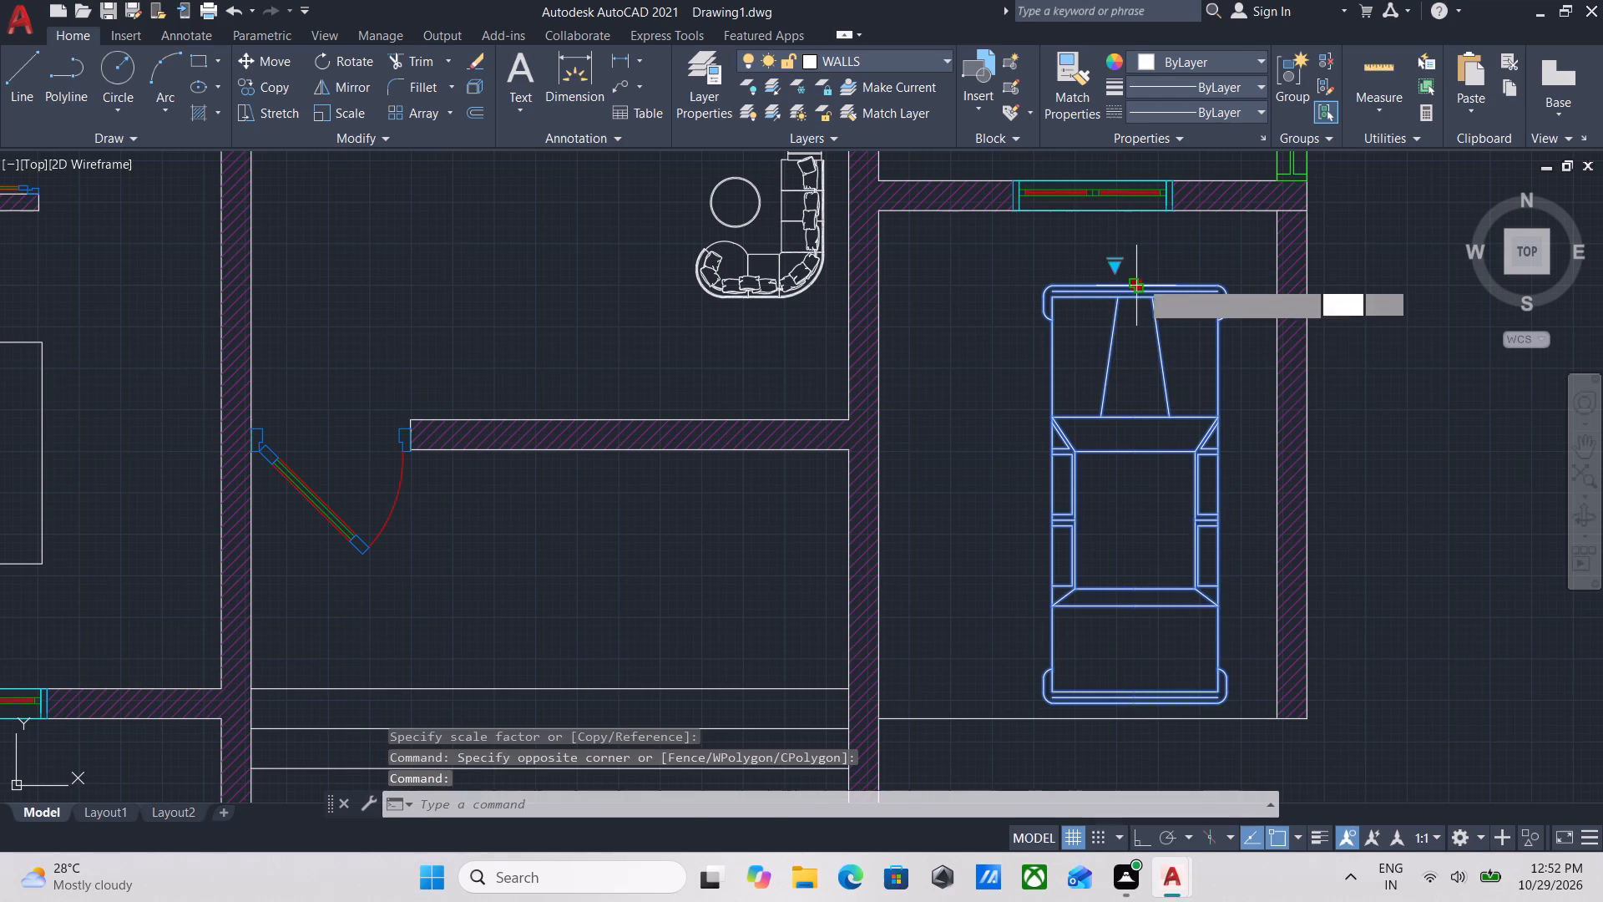
{"action": "left_click", "coordinate": [1089, 252]}
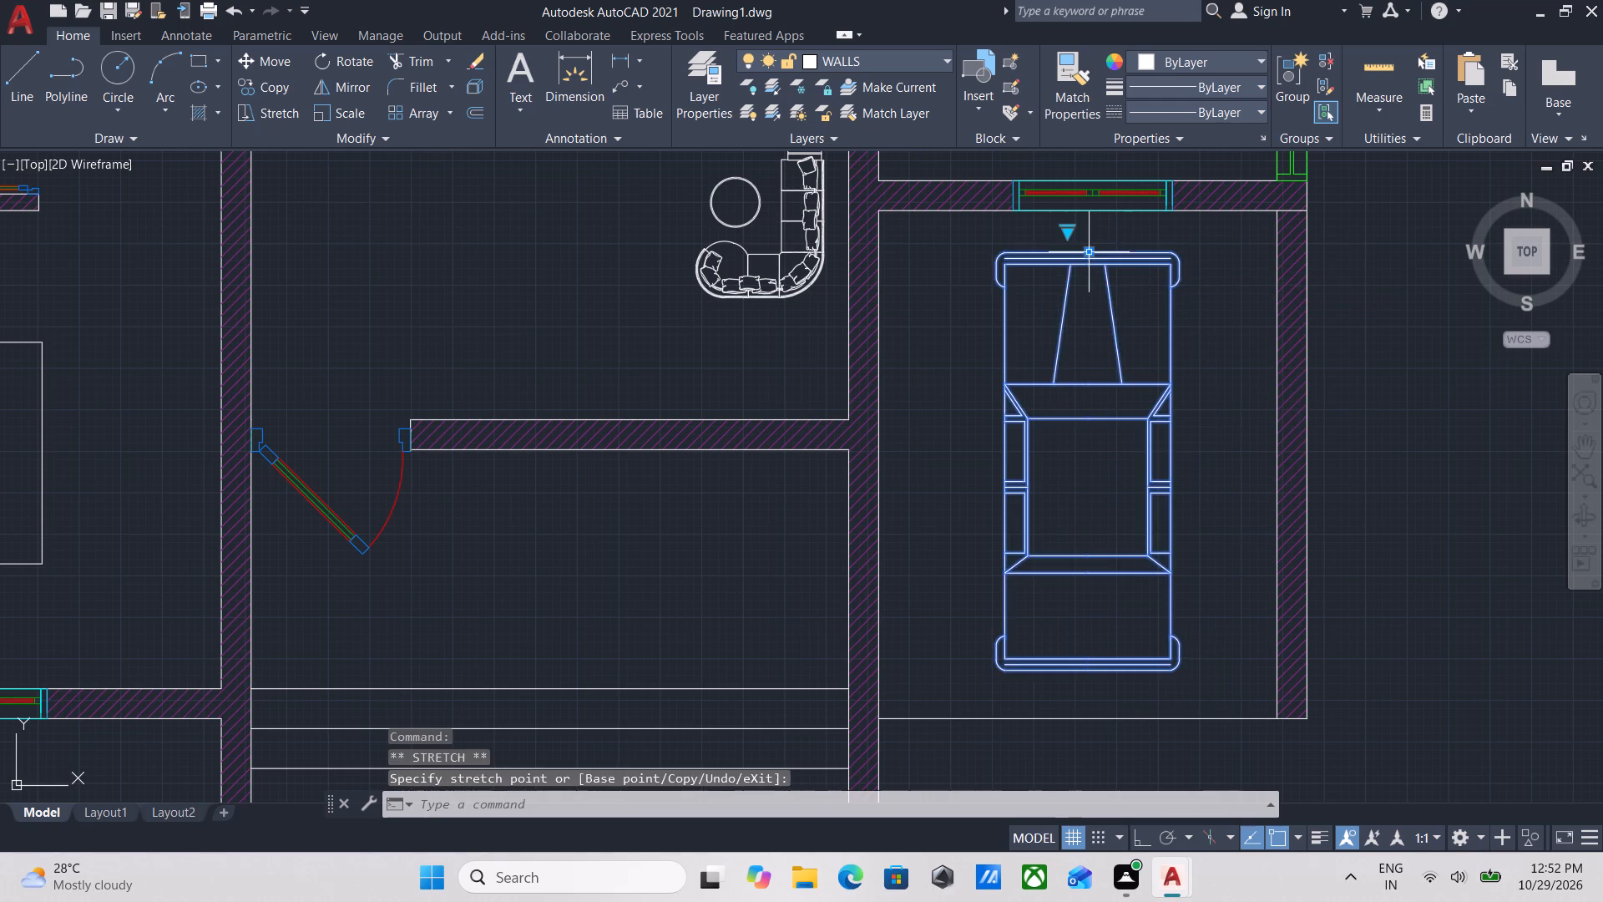
{"action": "scroll", "coordinate": [1098, 281], "scroll_direction": "down", "scroll_amount": 2}
{"action": "key", "text": "Escape"}
Mirror the lower-left bedroom's bed about a vertical line through its foot end, keeping the original.
{"action": "middle_click_drag", "start_coordinate": [1098, 281], "coordinate": [1098, 338]}
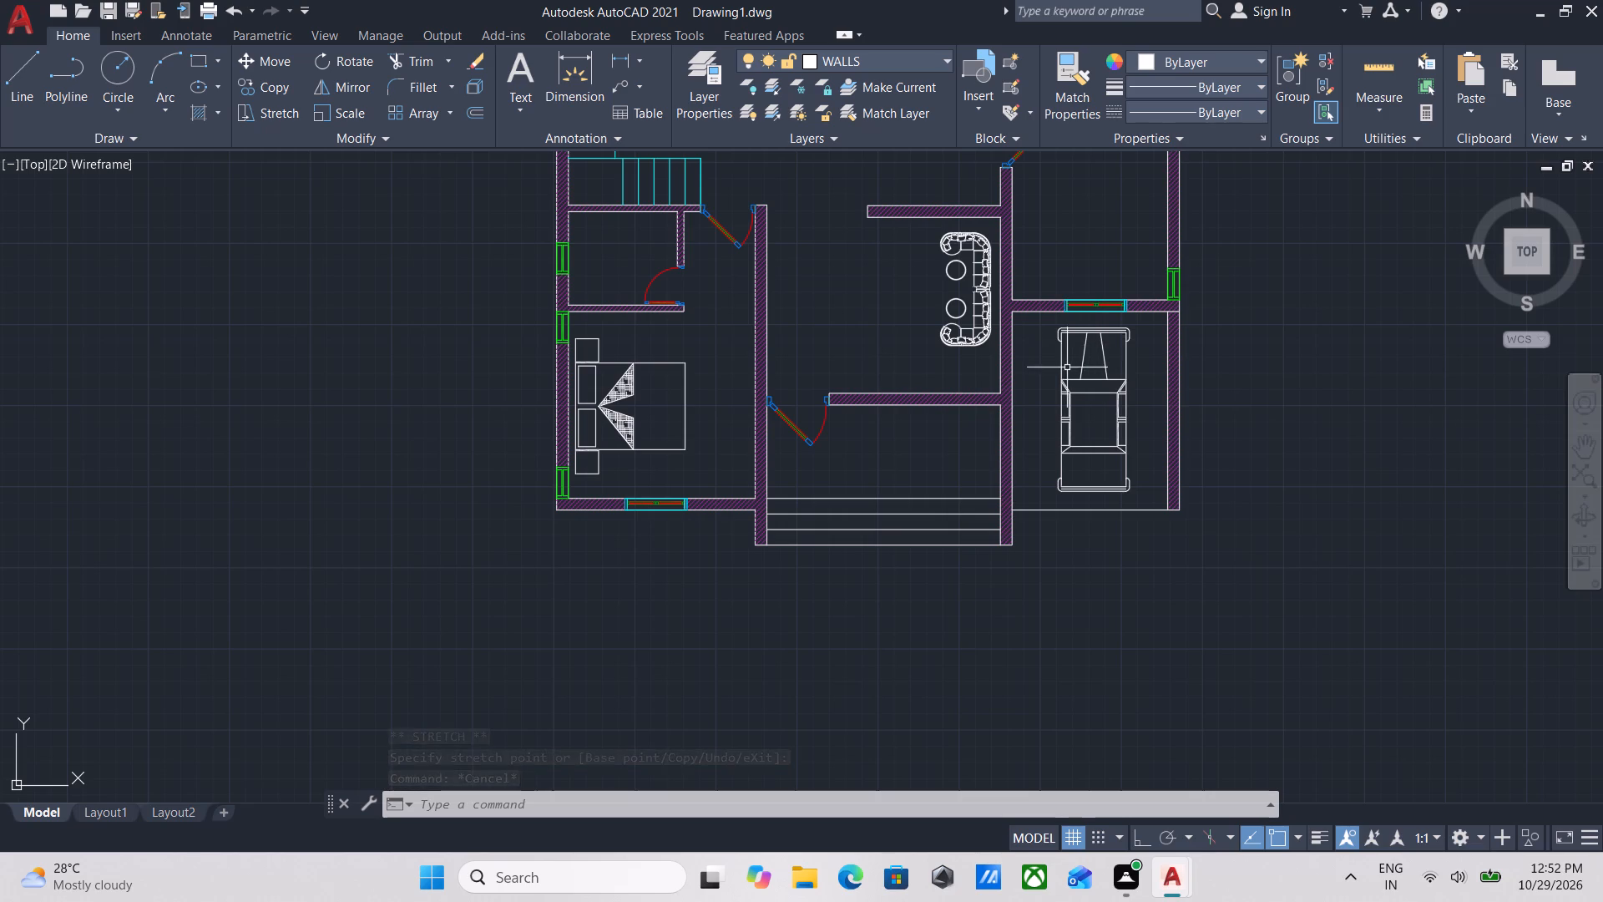
{"action": "middle_click_drag", "start_coordinate": [1067, 367], "coordinate": [1050, 595]}
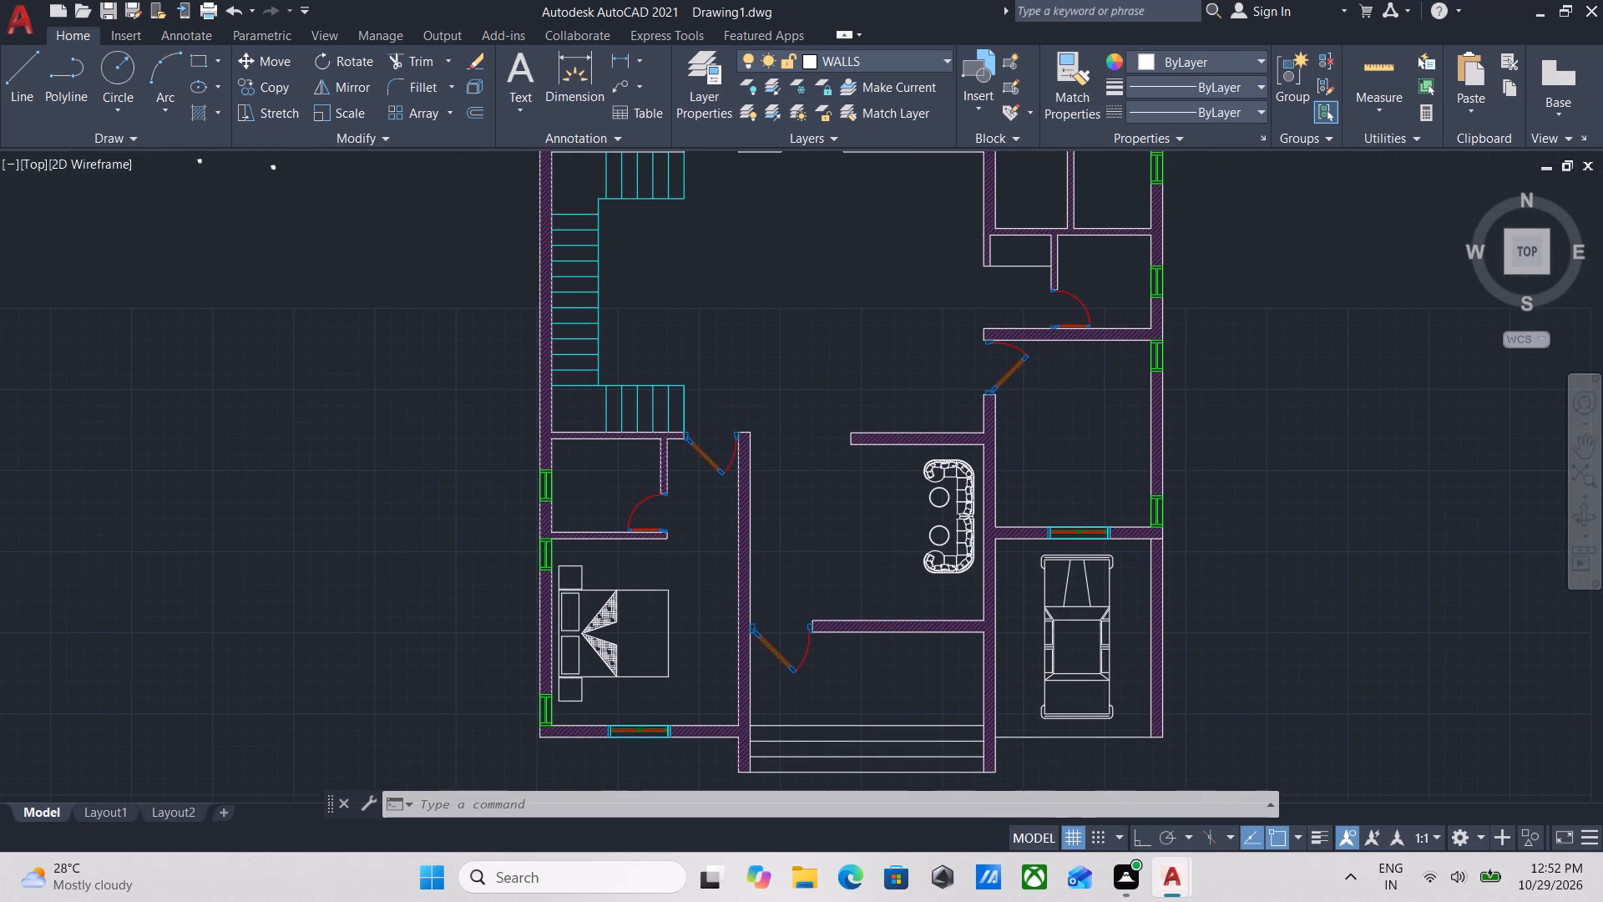
{"action": "middle_click_drag", "start_coordinate": [1025, 549], "coordinate": [1214, 448]}
{"action": "scroll", "coordinate": [775, 606], "scroll_direction": "up", "scroll_amount": 2}
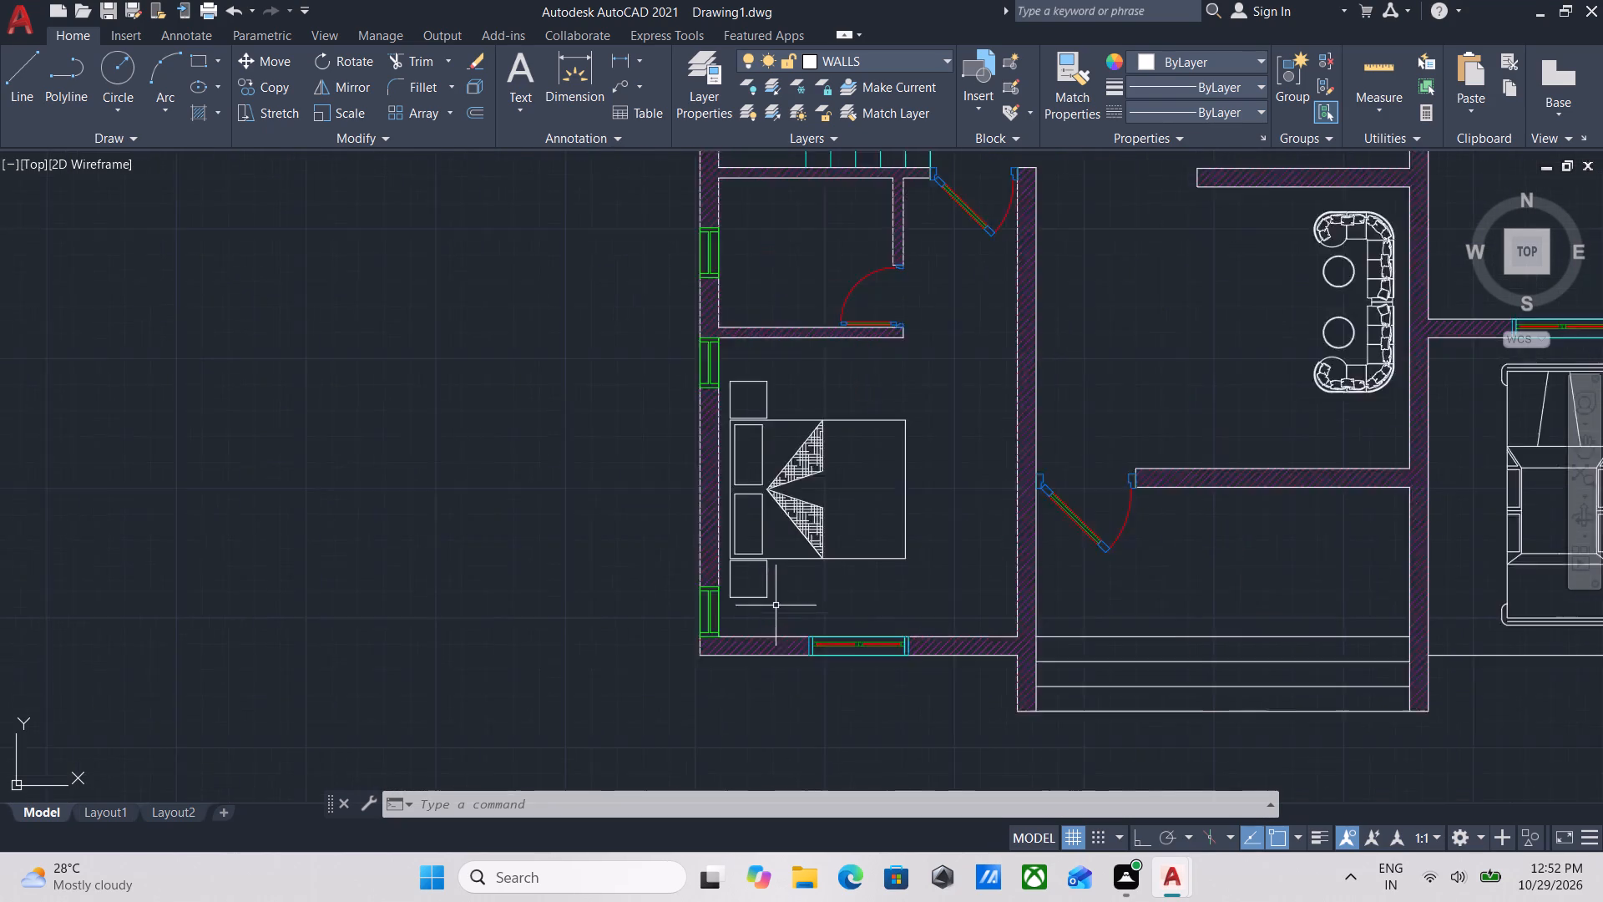
{"action": "scroll", "coordinate": [889, 587], "scroll_direction": "down", "scroll_amount": 2}
{"action": "middle_click", "coordinate": [889, 587]}
{"action": "left_click", "coordinate": [931, 598]}
{"action": "left_click", "coordinate": [859, 529]}
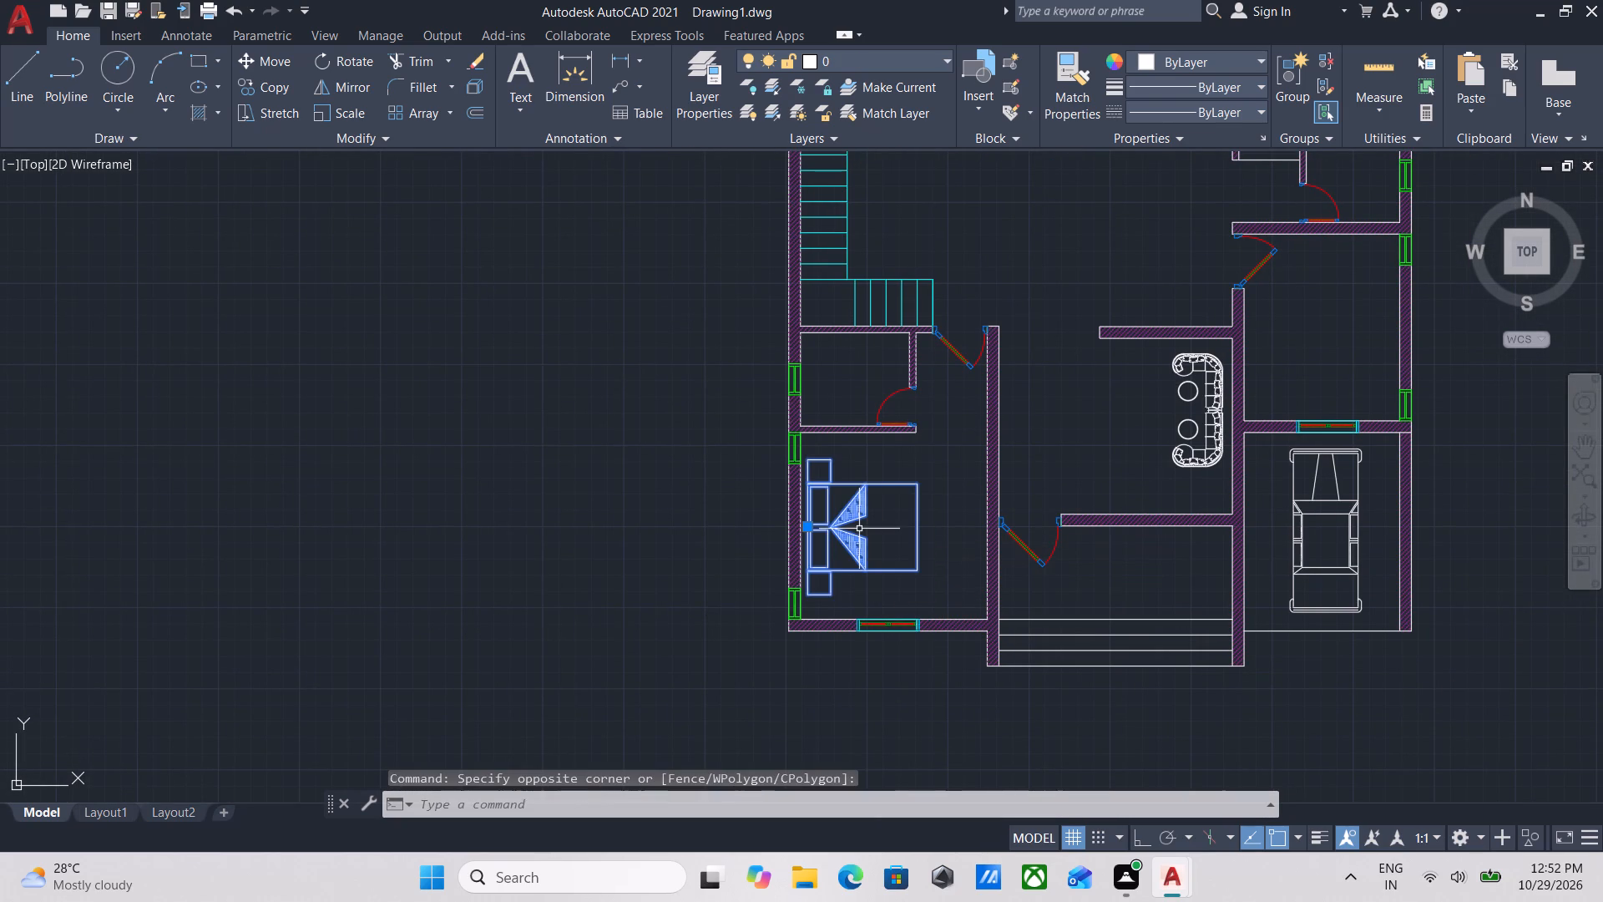
{"action": "scroll", "coordinate": [859, 529], "scroll_direction": "up", "scroll_amount": 1}
{"action": "type", "text": "MI"}
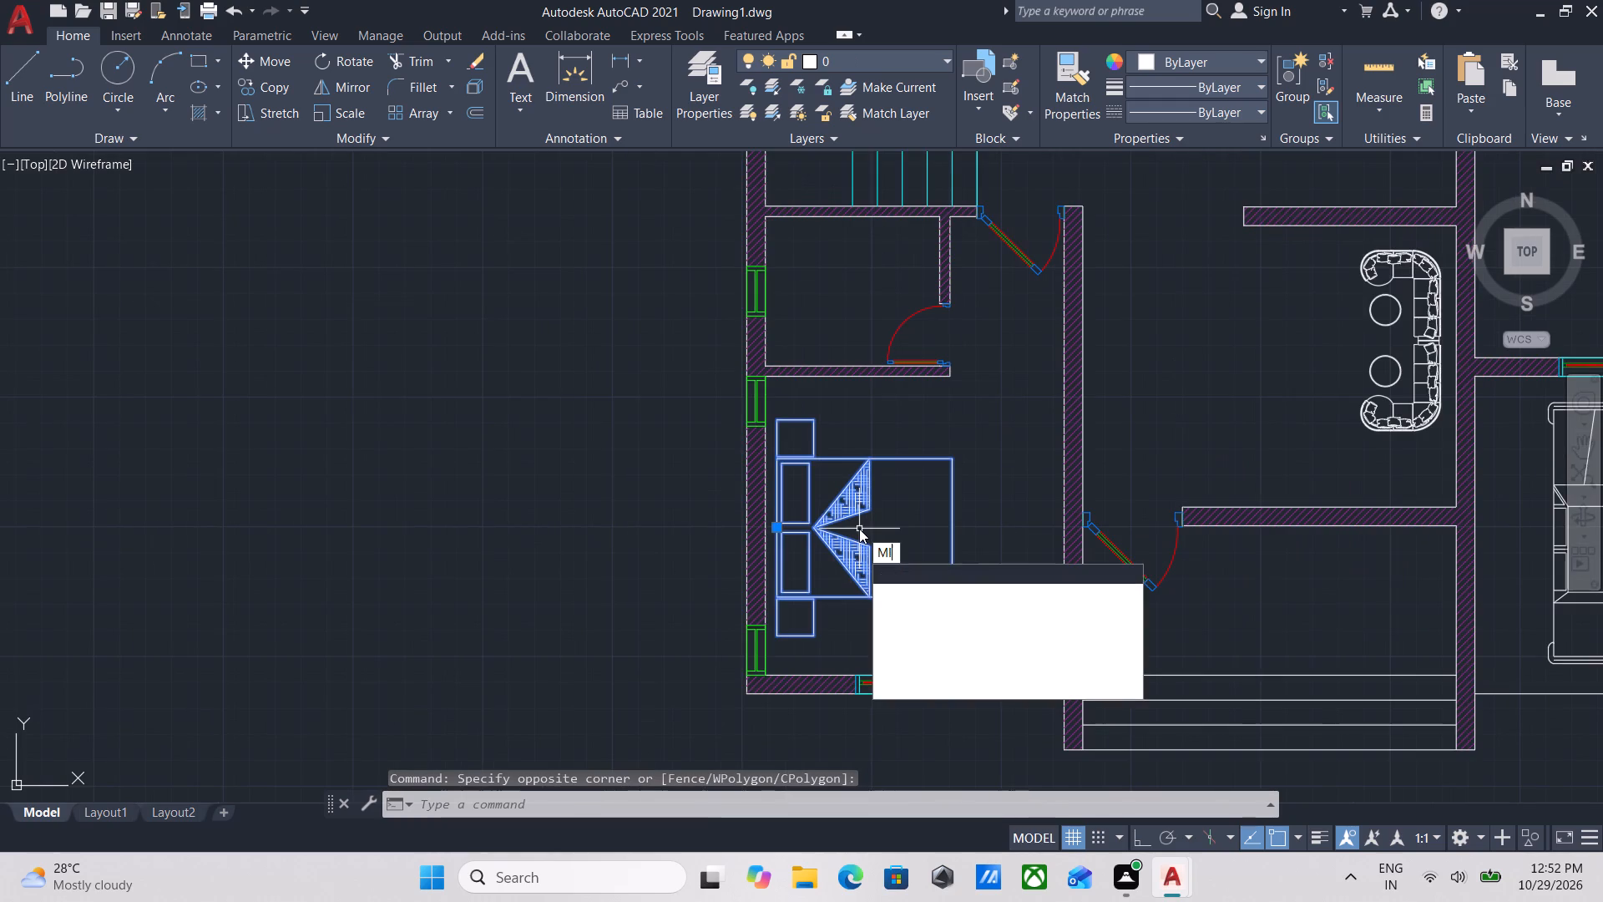
{"action": "key", "text": "Return"}
{"action": "left_click", "coordinate": [956, 591]}
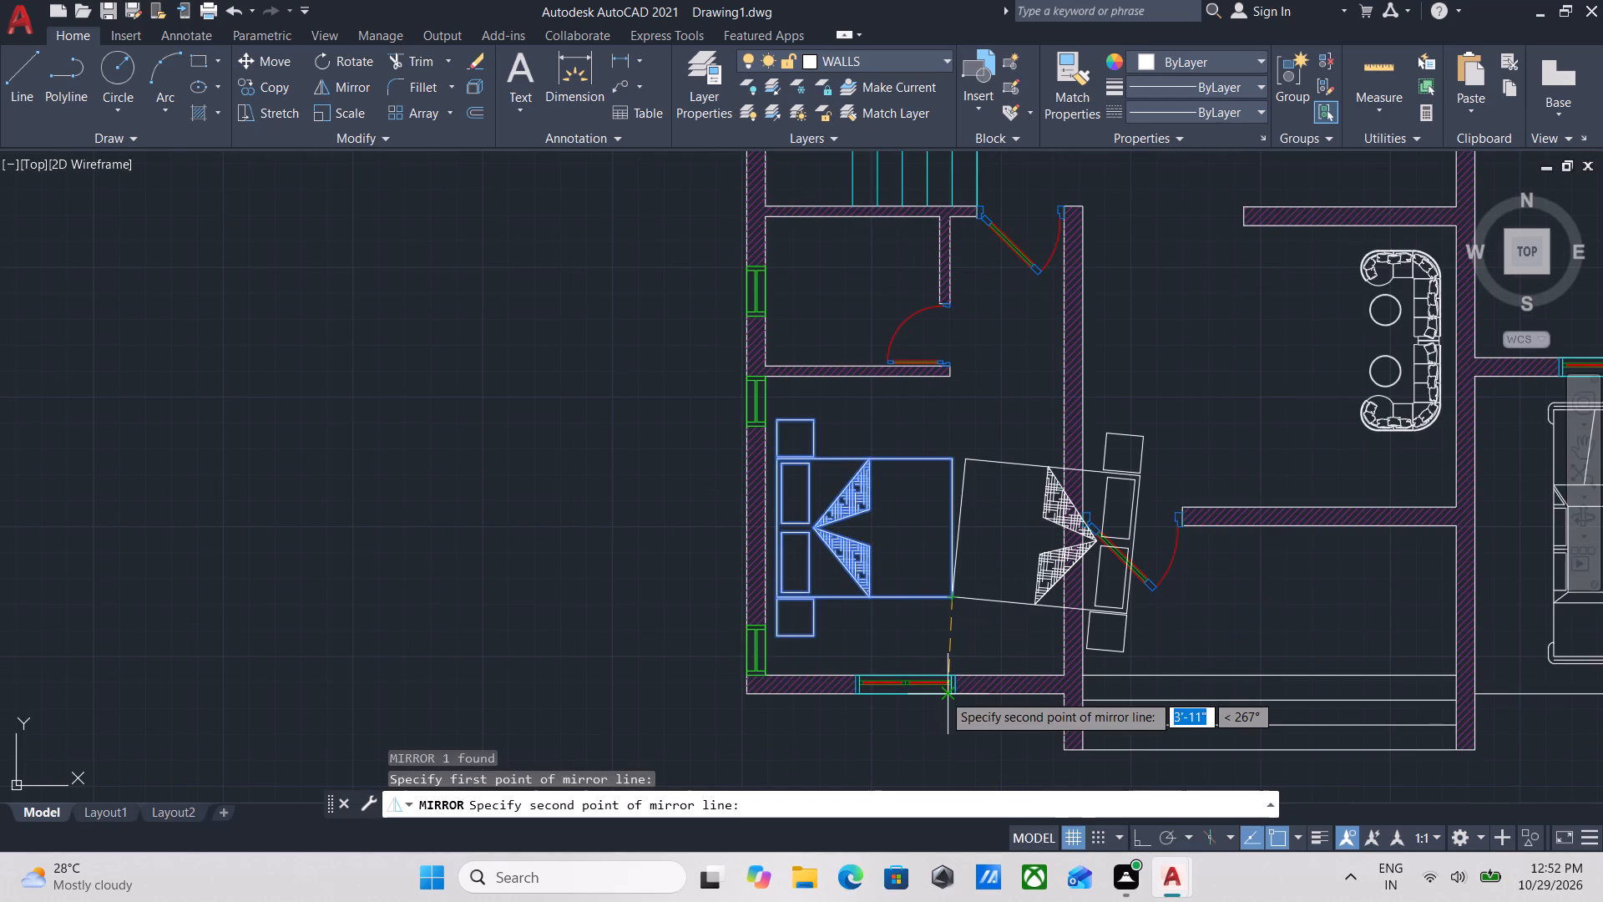
{"action": "key", "text": "F8"}
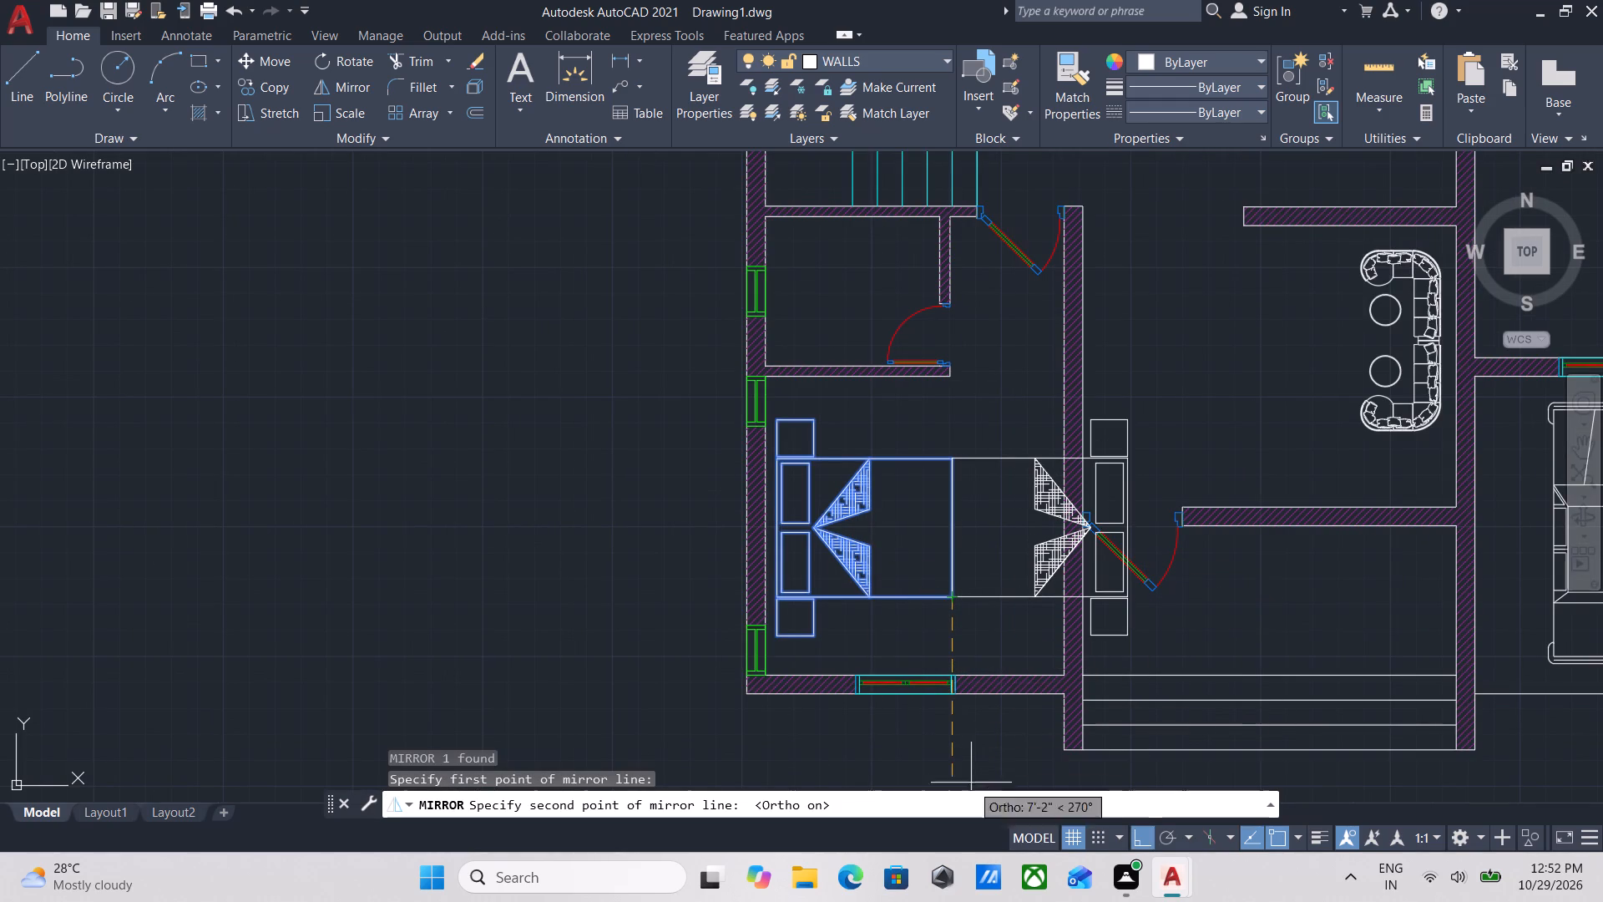
{"action": "left_click", "coordinate": [964, 764]}
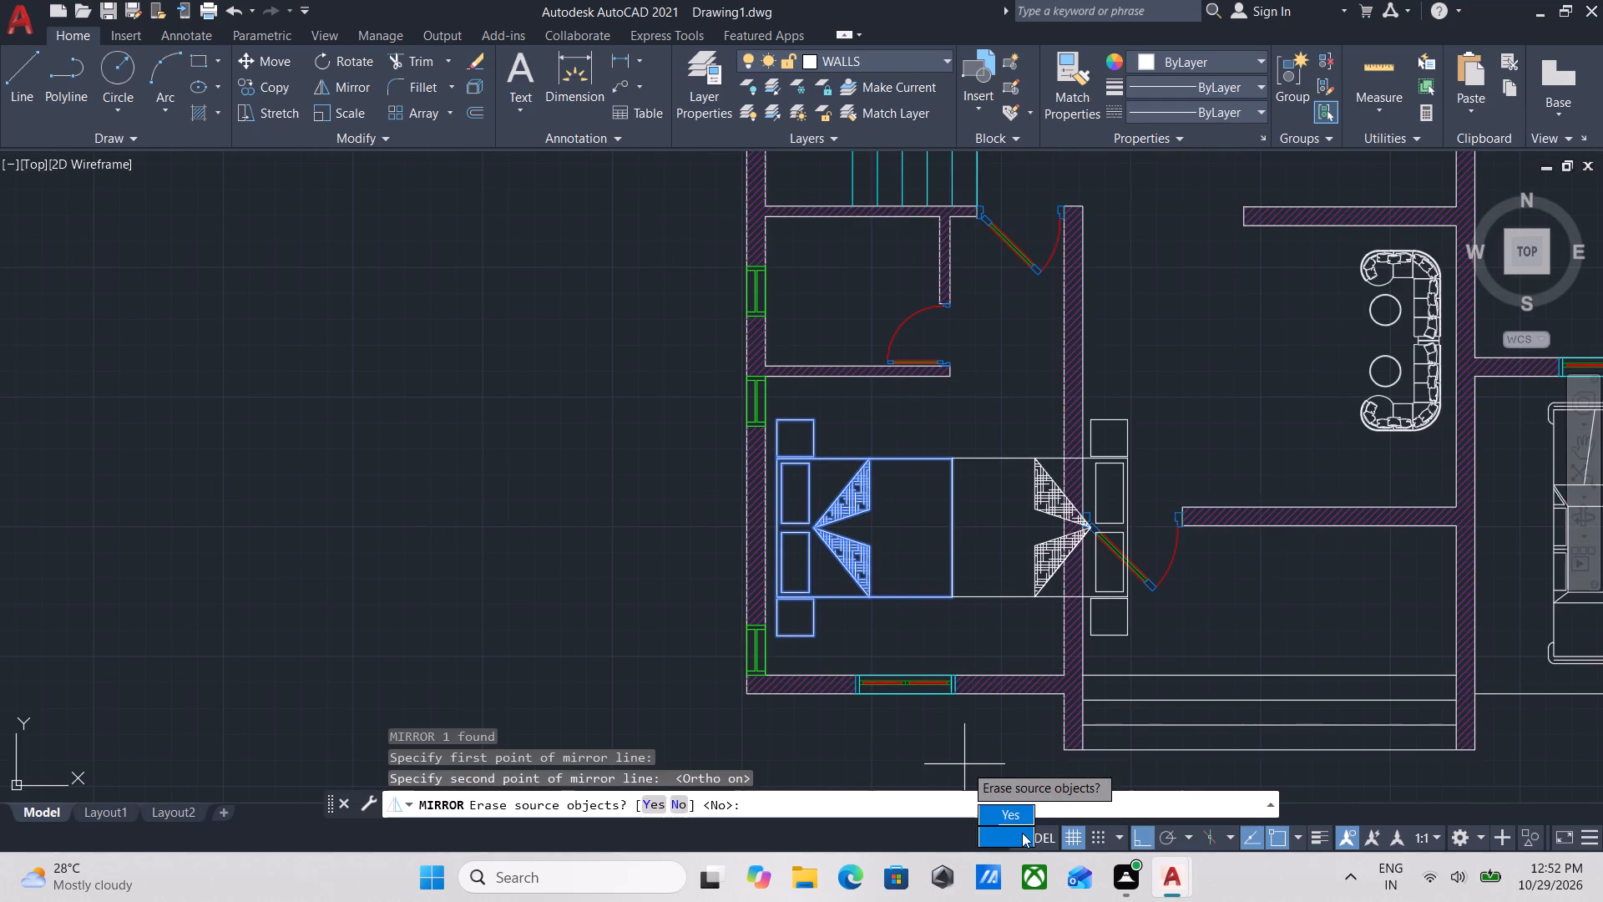
{"action": "left_click_drag", "start_coordinate": [1022, 833], "coordinate": [964, 764]}
Move the mirrored bed by its headboard midpoint into the bedroom above the parking bay, with its headboard near the outer right wall.
{"action": "scroll", "coordinate": [1112, 622], "scroll_direction": "up", "scroll_amount": 2}
{"action": "left_click", "coordinate": [1187, 661]}
{"action": "left_click", "coordinate": [1097, 602]}
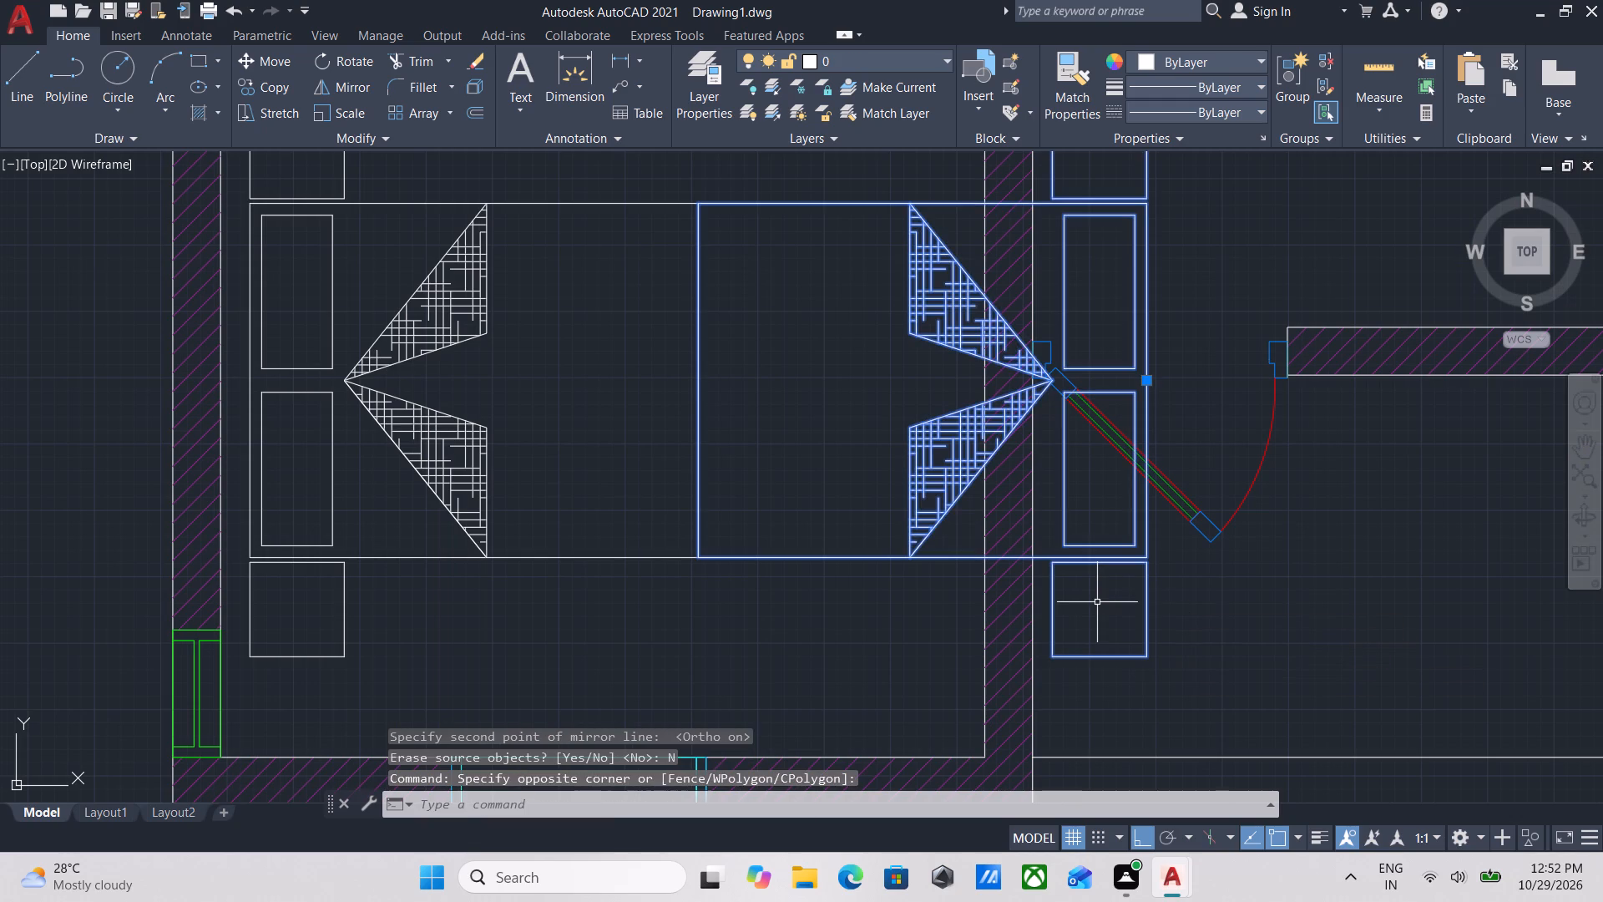
{"action": "key", "text": "m"}
{"action": "key", "text": "Return"}
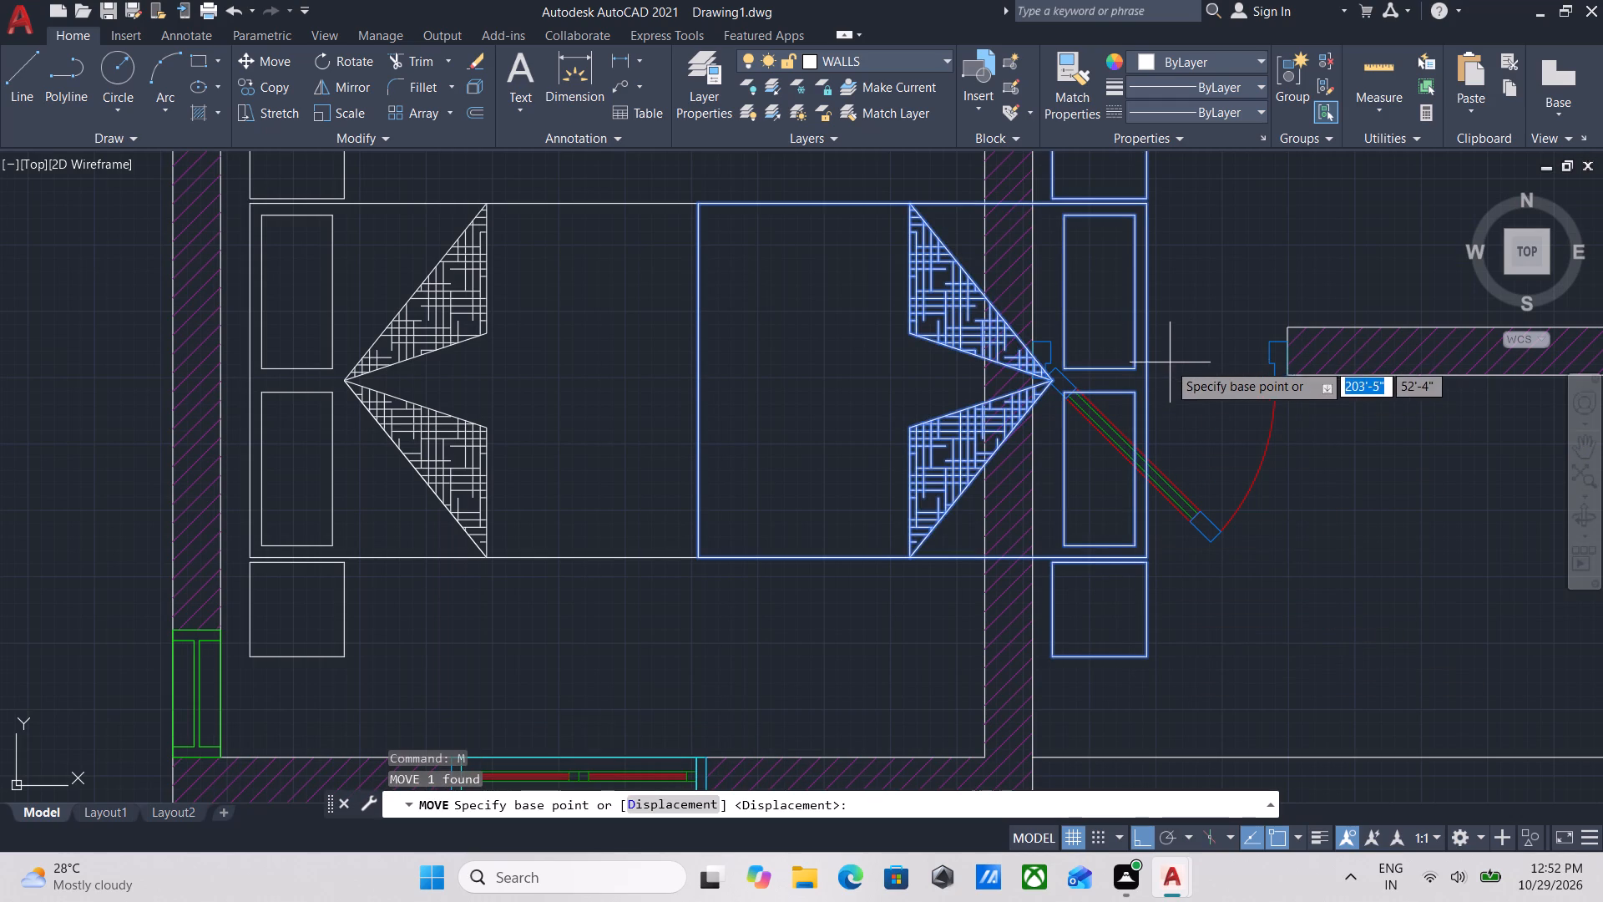
{"action": "left_click", "coordinate": [1152, 383]}
{"action": "middle_click_drag", "start_coordinate": [1244, 271], "coordinate": [1176, 509]}
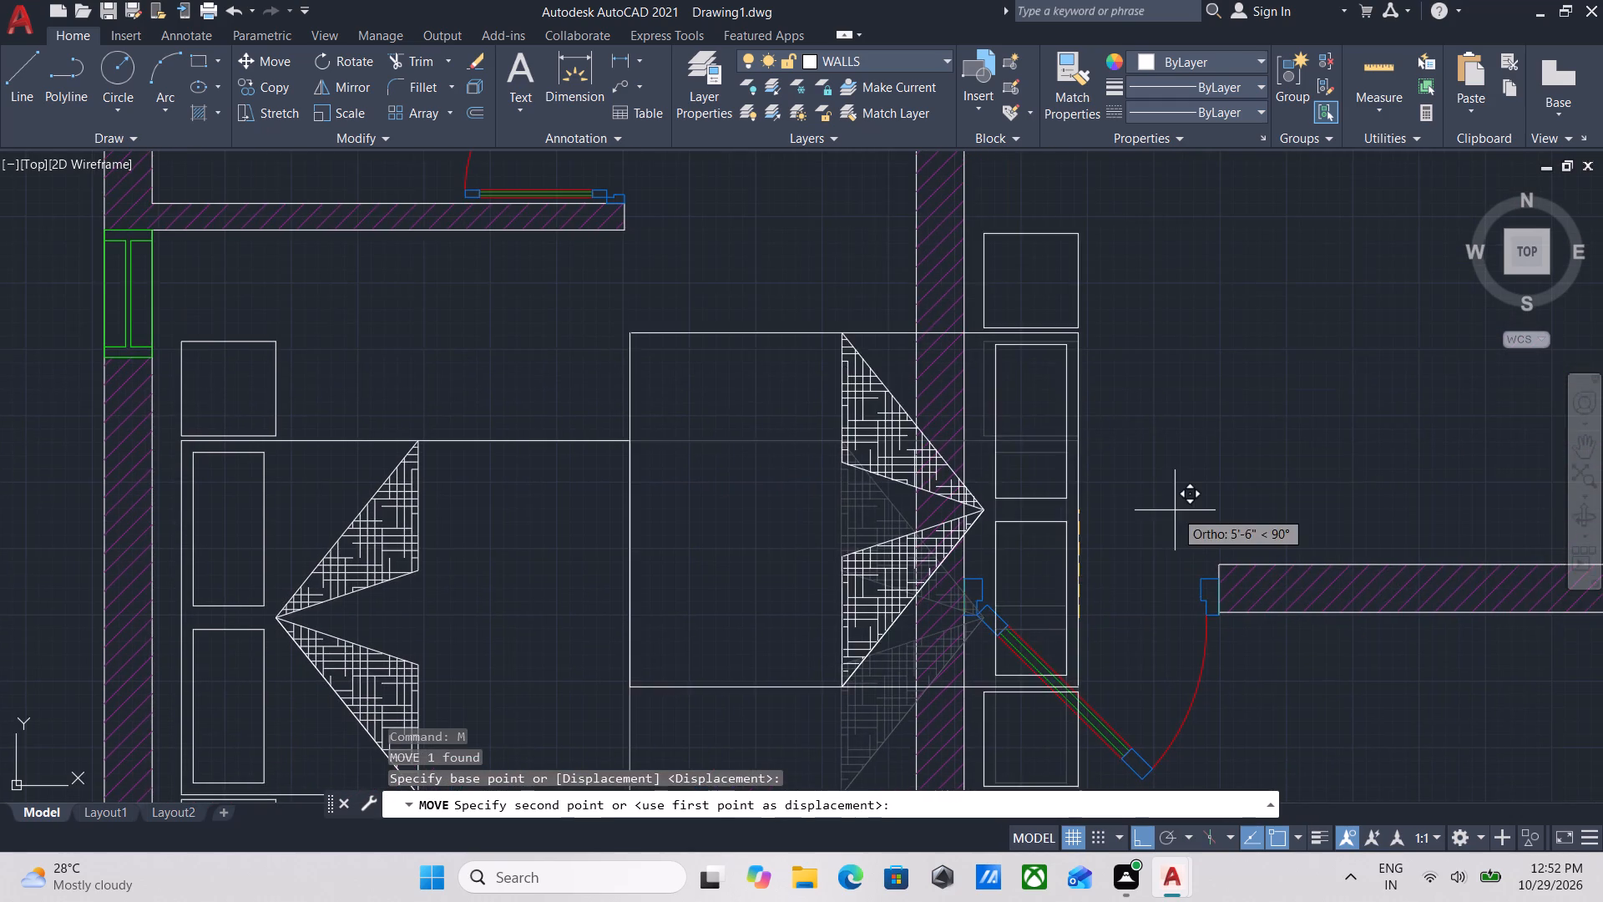
{"action": "key", "text": "F8"}
{"action": "scroll", "coordinate": [1217, 457], "scroll_direction": "down", "scroll_amount": 3}
{"action": "middle_click_drag", "start_coordinate": [1212, 457], "coordinate": [857, 633]}
{"action": "scroll", "coordinate": [1148, 484], "scroll_direction": "up", "scroll_amount": 1}
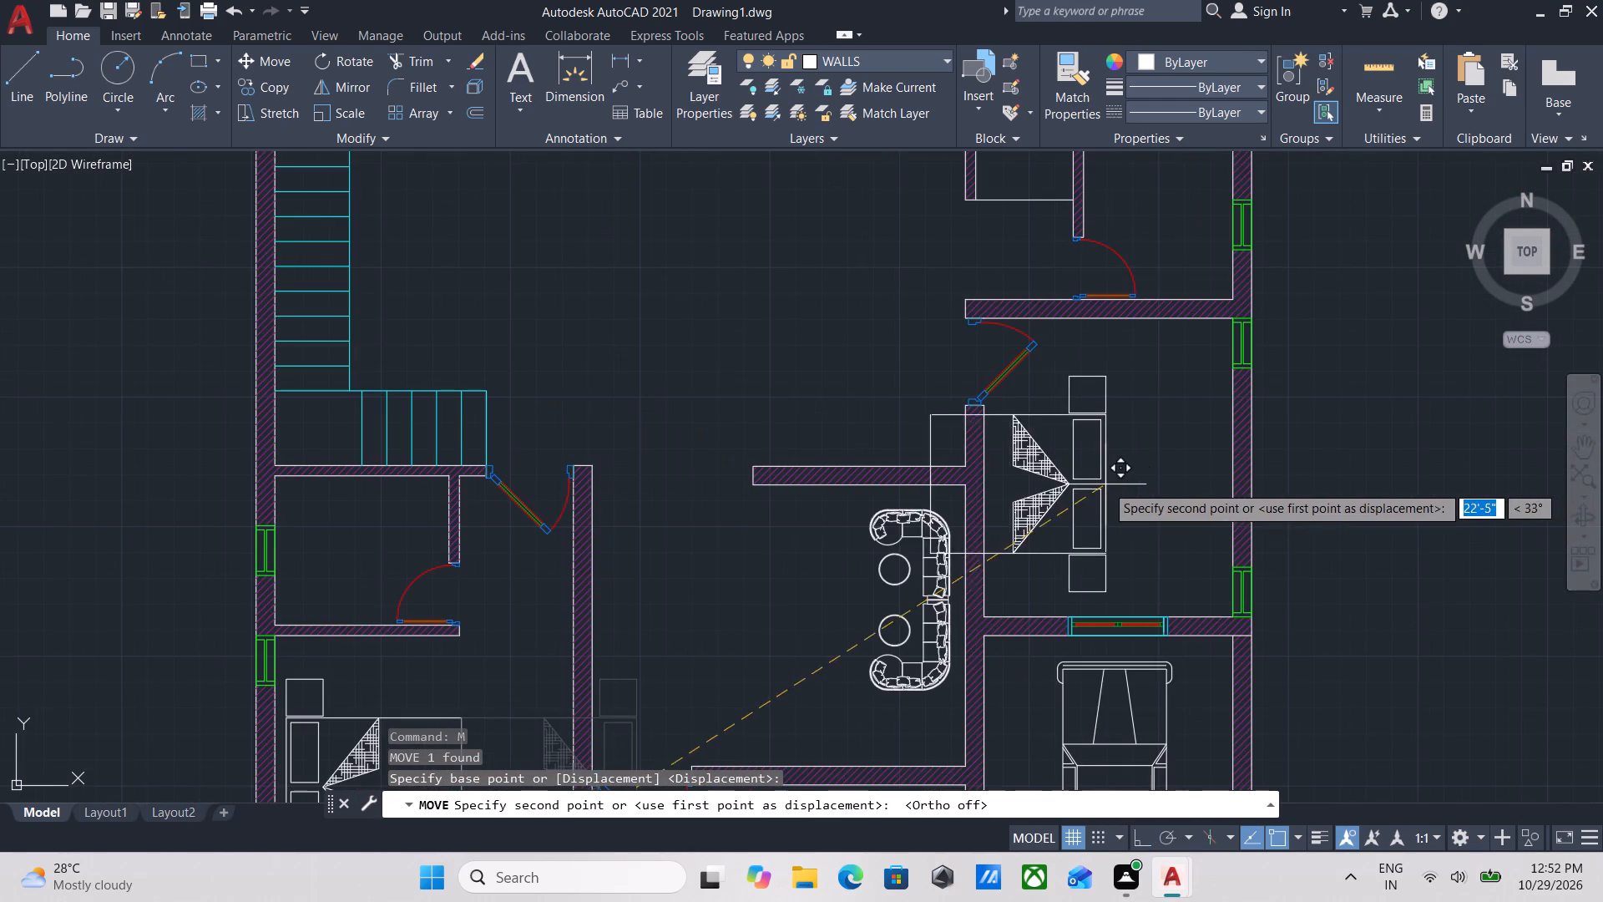
{"action": "scroll", "coordinate": [1194, 487], "scroll_direction": "up", "scroll_amount": 2}
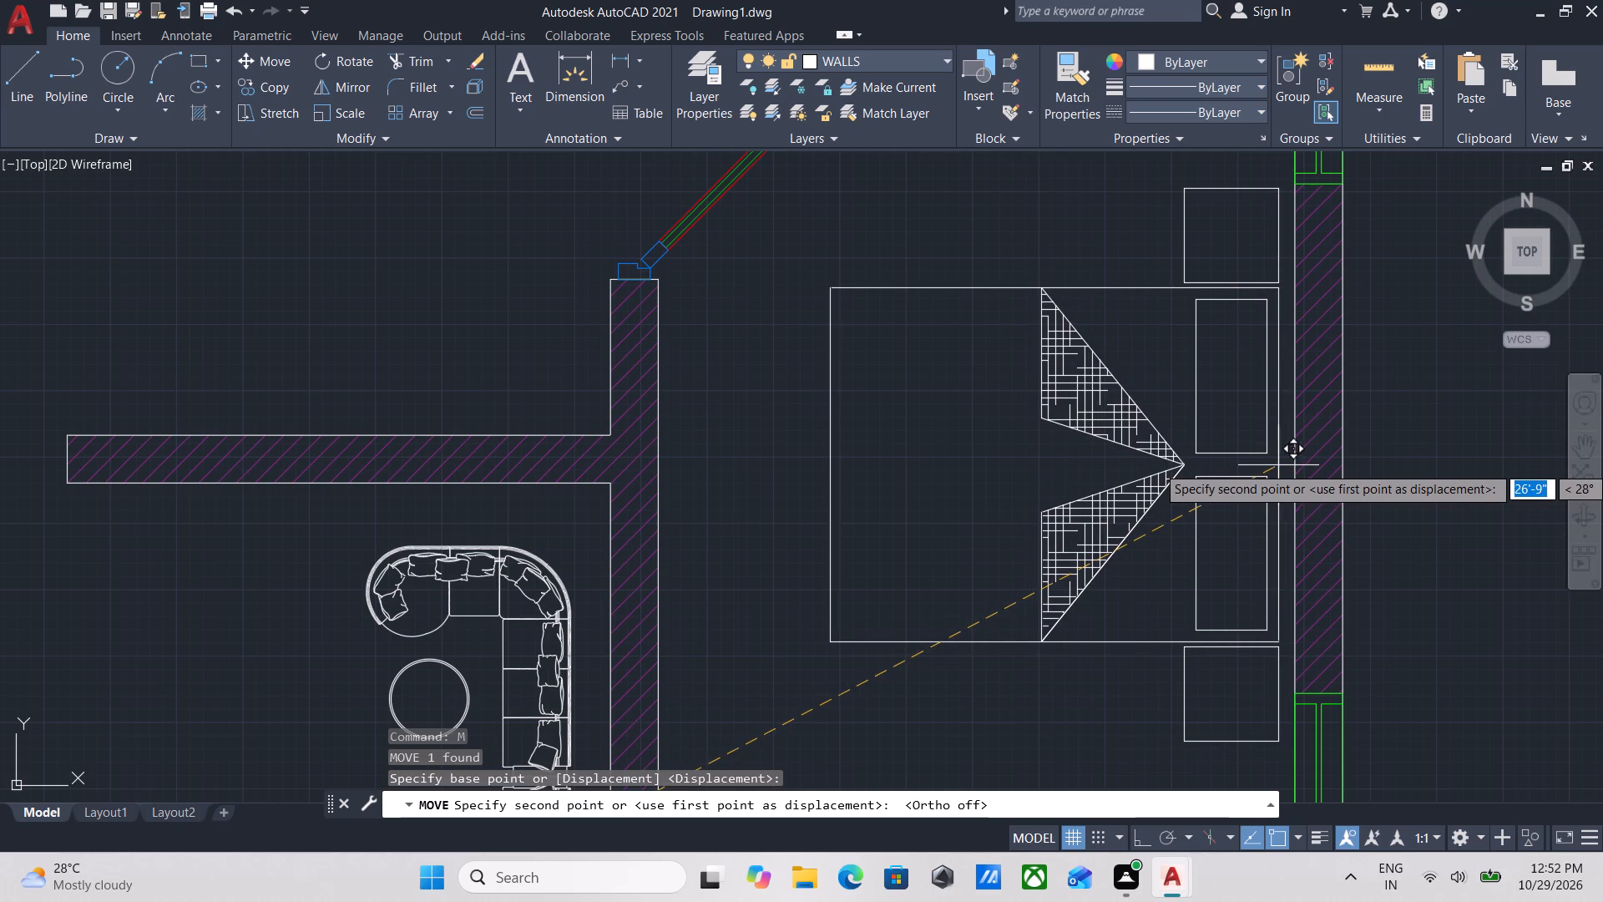
{"action": "left_click", "coordinate": [1278, 464]}
{"action": "scroll", "coordinate": [1233, 469], "scroll_direction": "down", "scroll_amount": 1}
{"action": "middle_click_drag", "start_coordinate": [1221, 494], "coordinate": [1216, 519]}
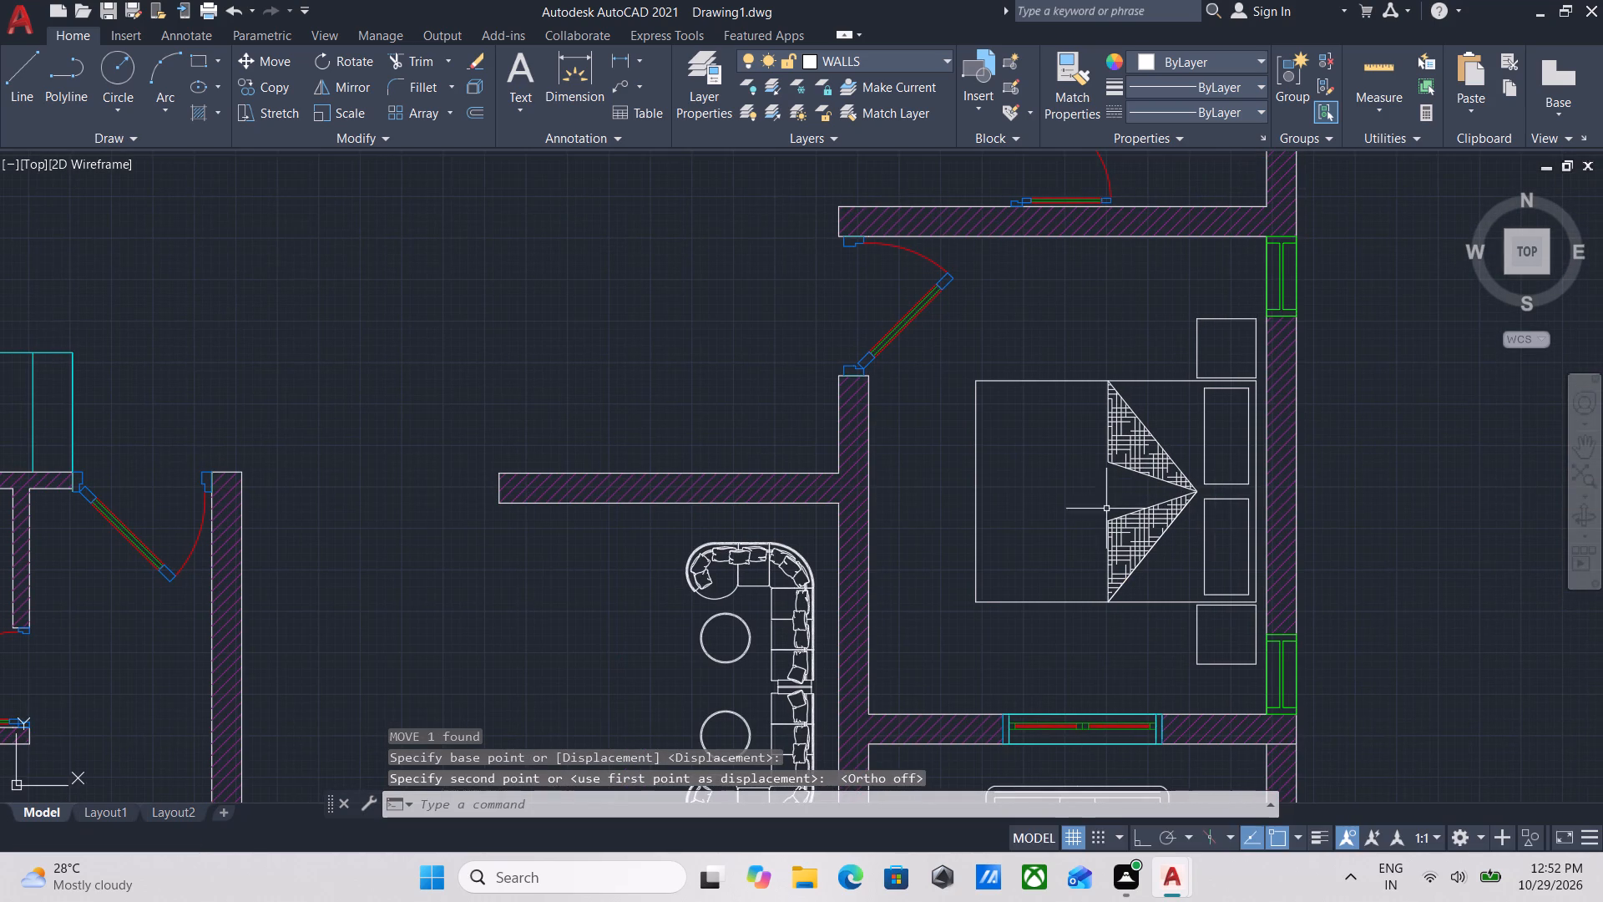
{"action": "scroll", "coordinate": [1075, 495], "scroll_direction": "down", "scroll_amount": 1}
{"action": "middle_click_drag", "start_coordinate": [1075, 495], "coordinate": [1040, 636]}
{"action": "key", "text": "Escape"}
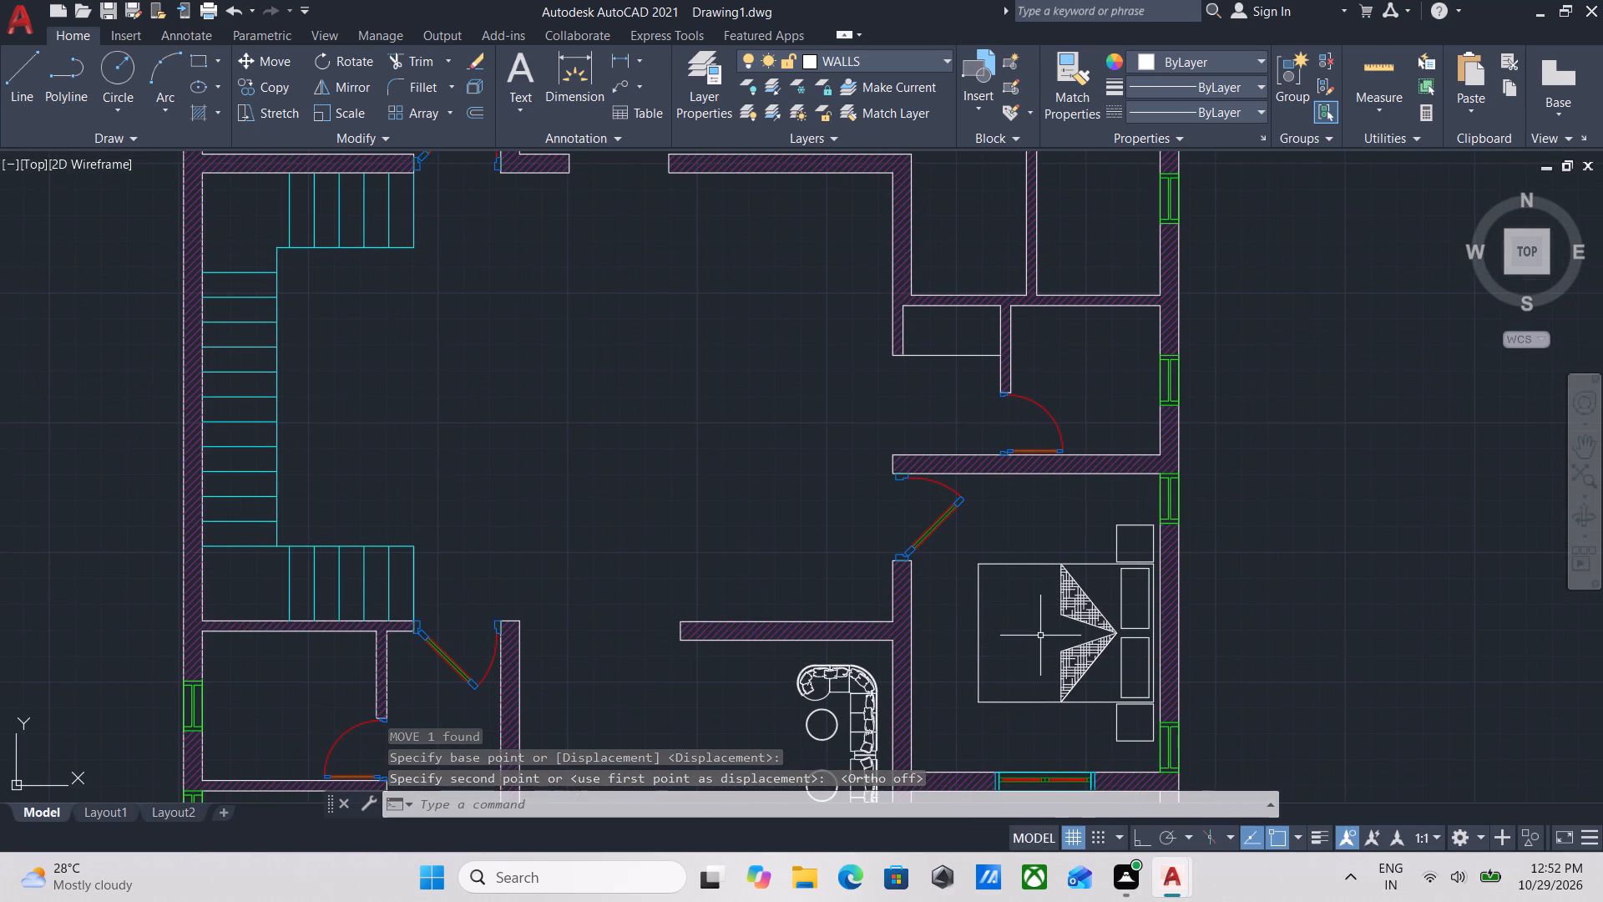
Copy the small round six-chair dining set from outside the plan into the central hall, just below the kitchen wall.
{"action": "scroll", "coordinate": [1040, 636], "scroll_direction": "down", "scroll_amount": 1}
{"action": "middle_click_drag", "start_coordinate": [1040, 636], "coordinate": [1058, 696]}
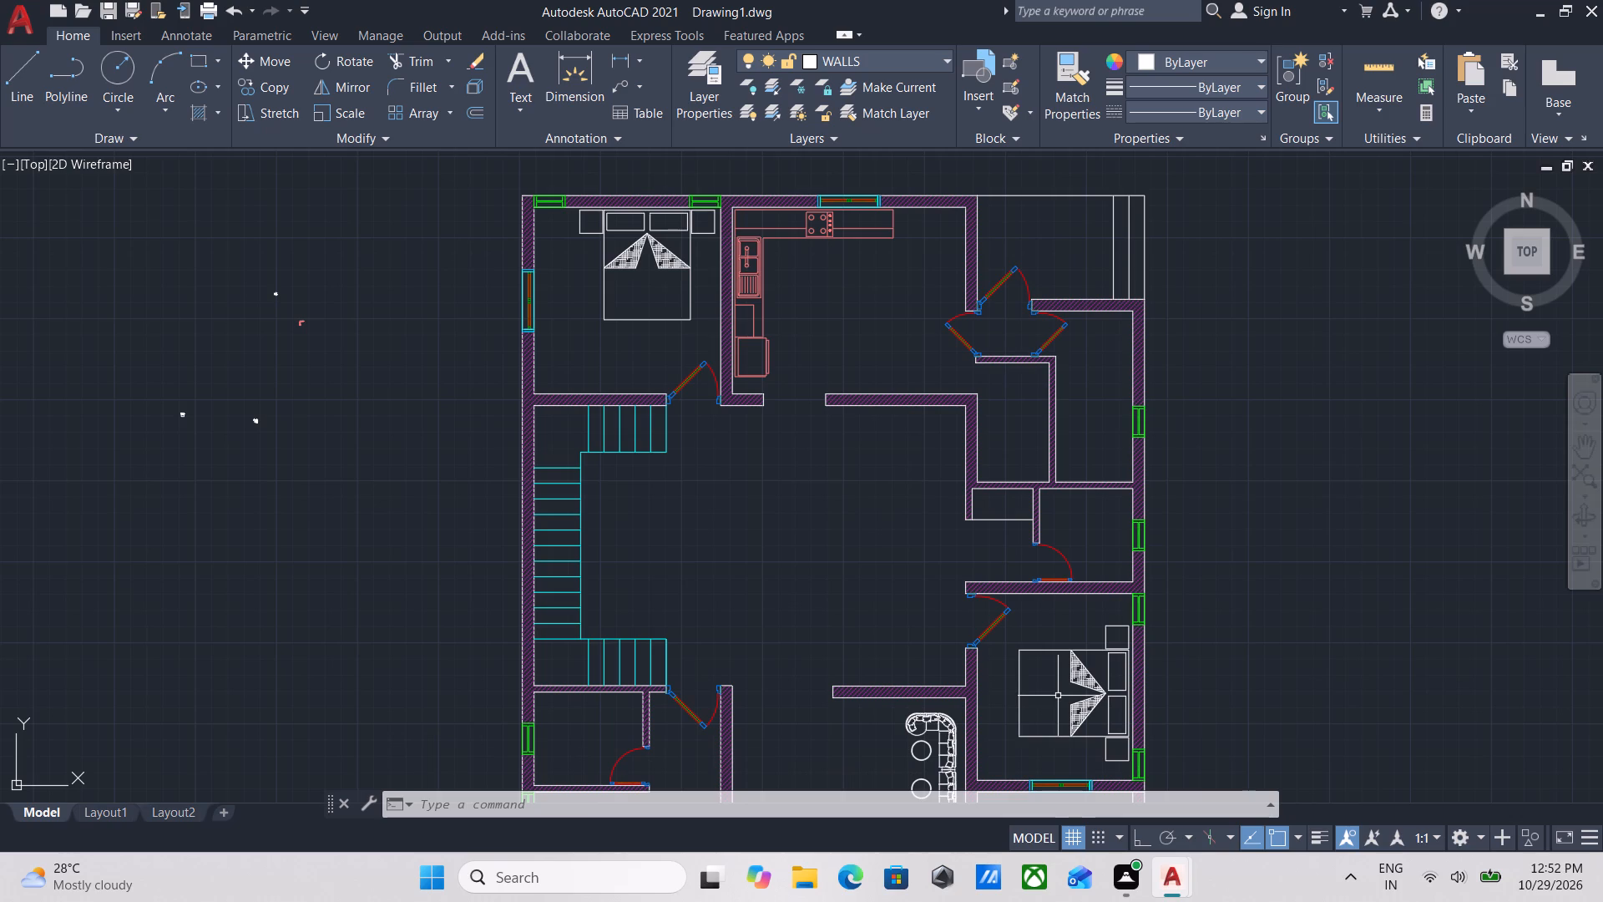
{"action": "middle_click_drag", "start_coordinate": [994, 645], "coordinate": [1122, 479]}
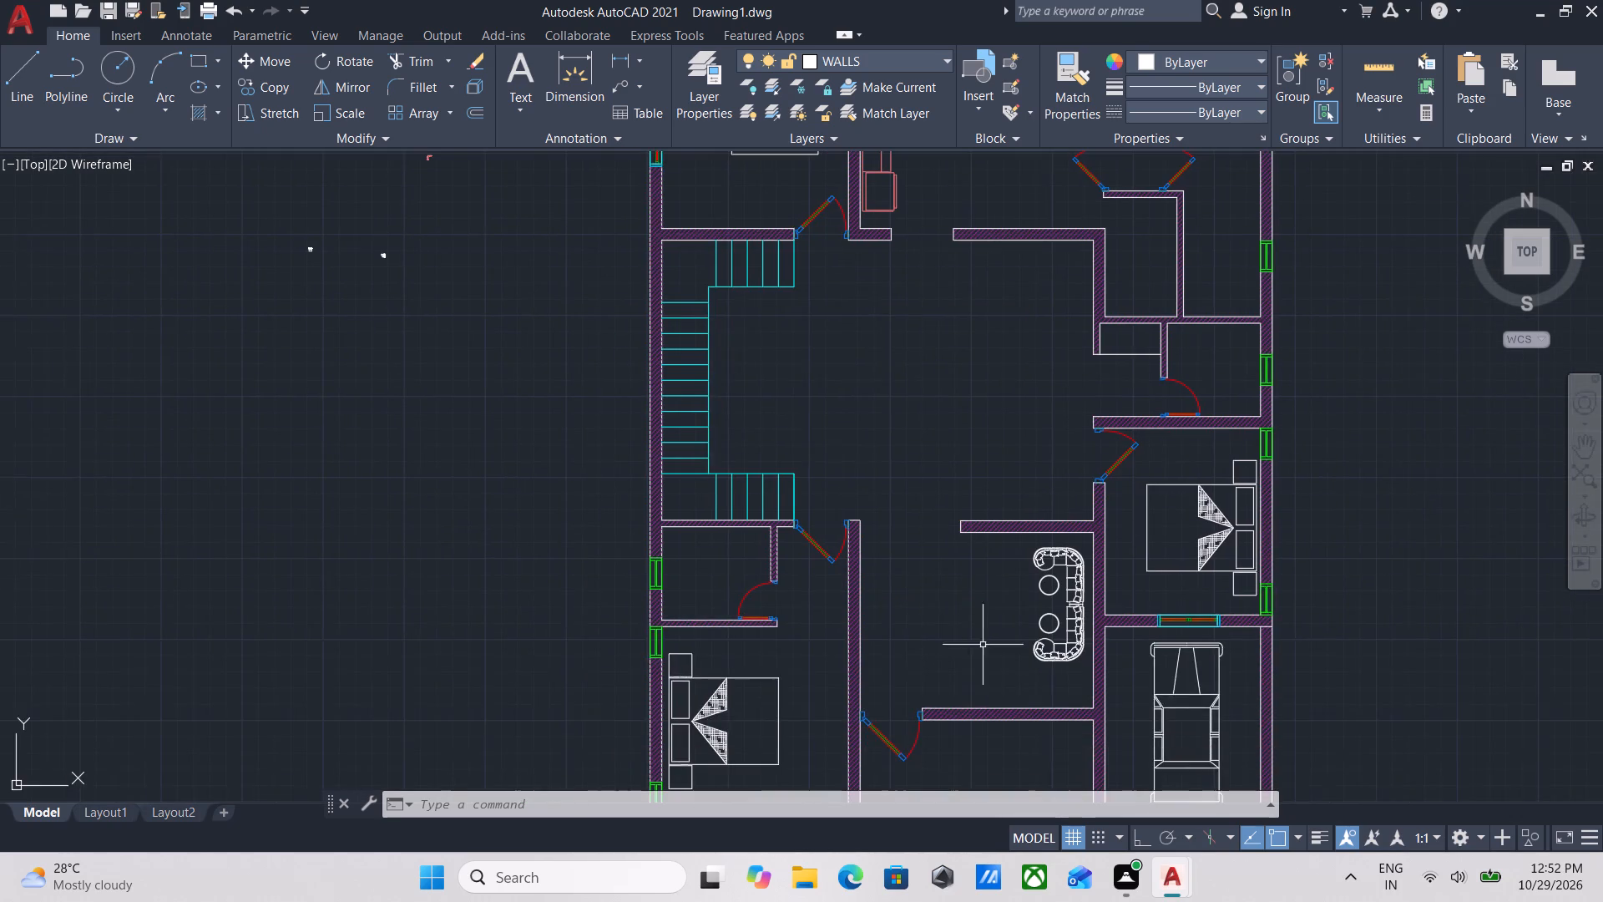
{"action": "middle_click_drag", "start_coordinate": [988, 618], "coordinate": [1014, 494]}
{"action": "scroll", "coordinate": [1014, 494], "scroll_direction": "down", "scroll_amount": 2}
{"action": "middle_click_drag", "start_coordinate": [1014, 495], "coordinate": [1143, 695]}
{"action": "scroll", "coordinate": [1000, 534], "scroll_direction": "up", "scroll_amount": 4}
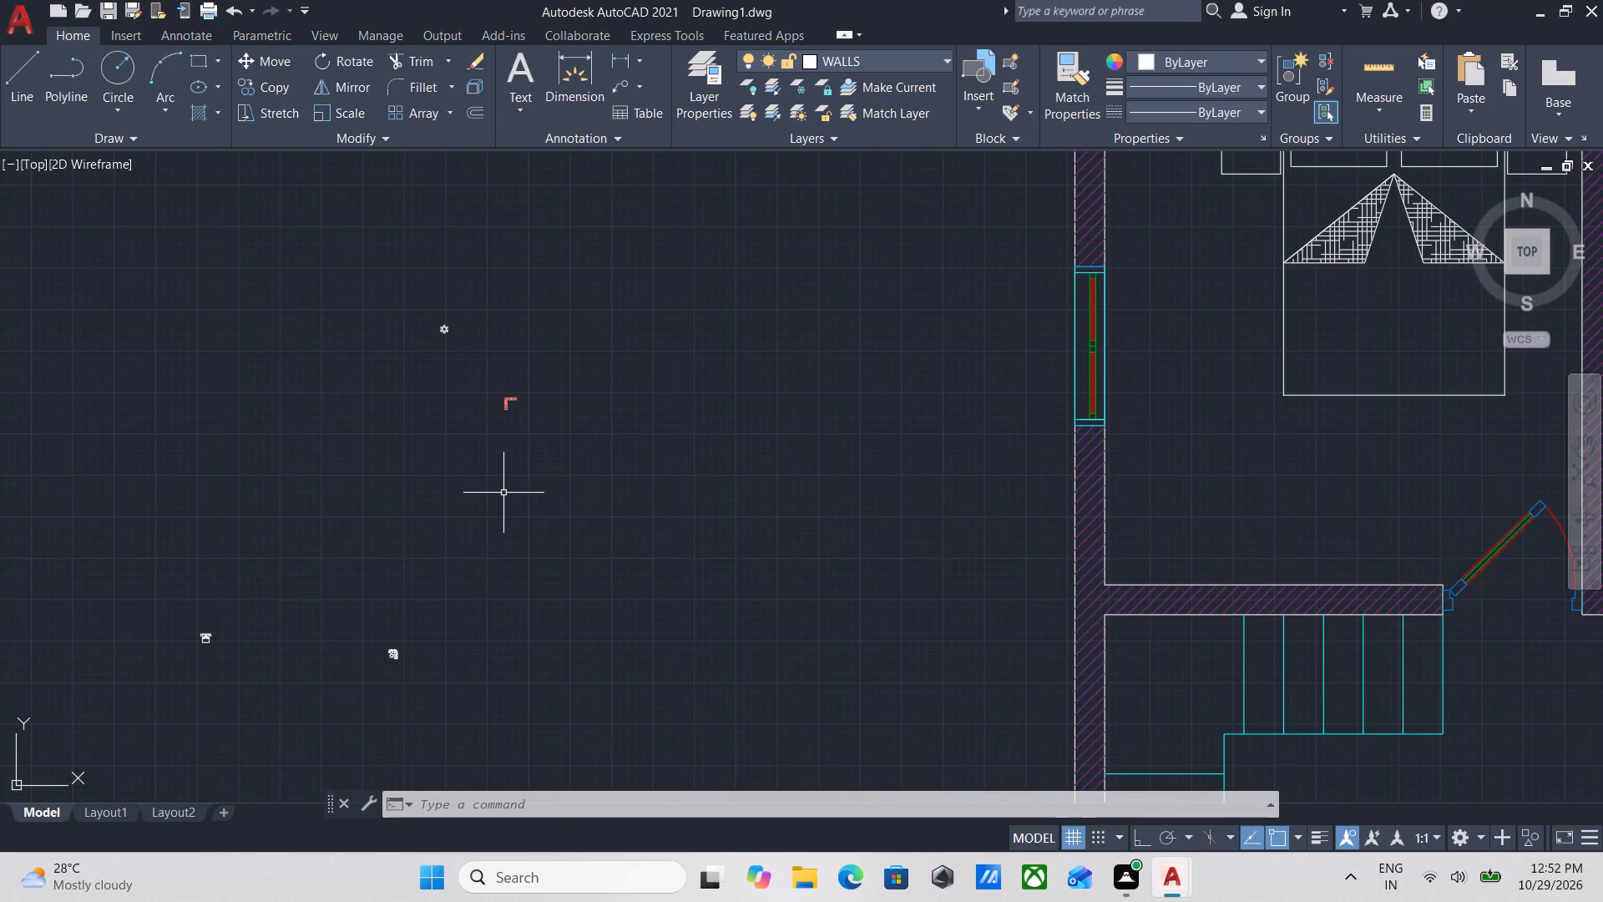
{"action": "middle_click_drag", "start_coordinate": [502, 493], "coordinate": [930, 558]}
{"action": "scroll", "coordinate": [946, 362], "scroll_direction": "up", "scroll_amount": 3}
{"action": "scroll", "coordinate": [647, 441], "scroll_direction": "up", "scroll_amount": 2}
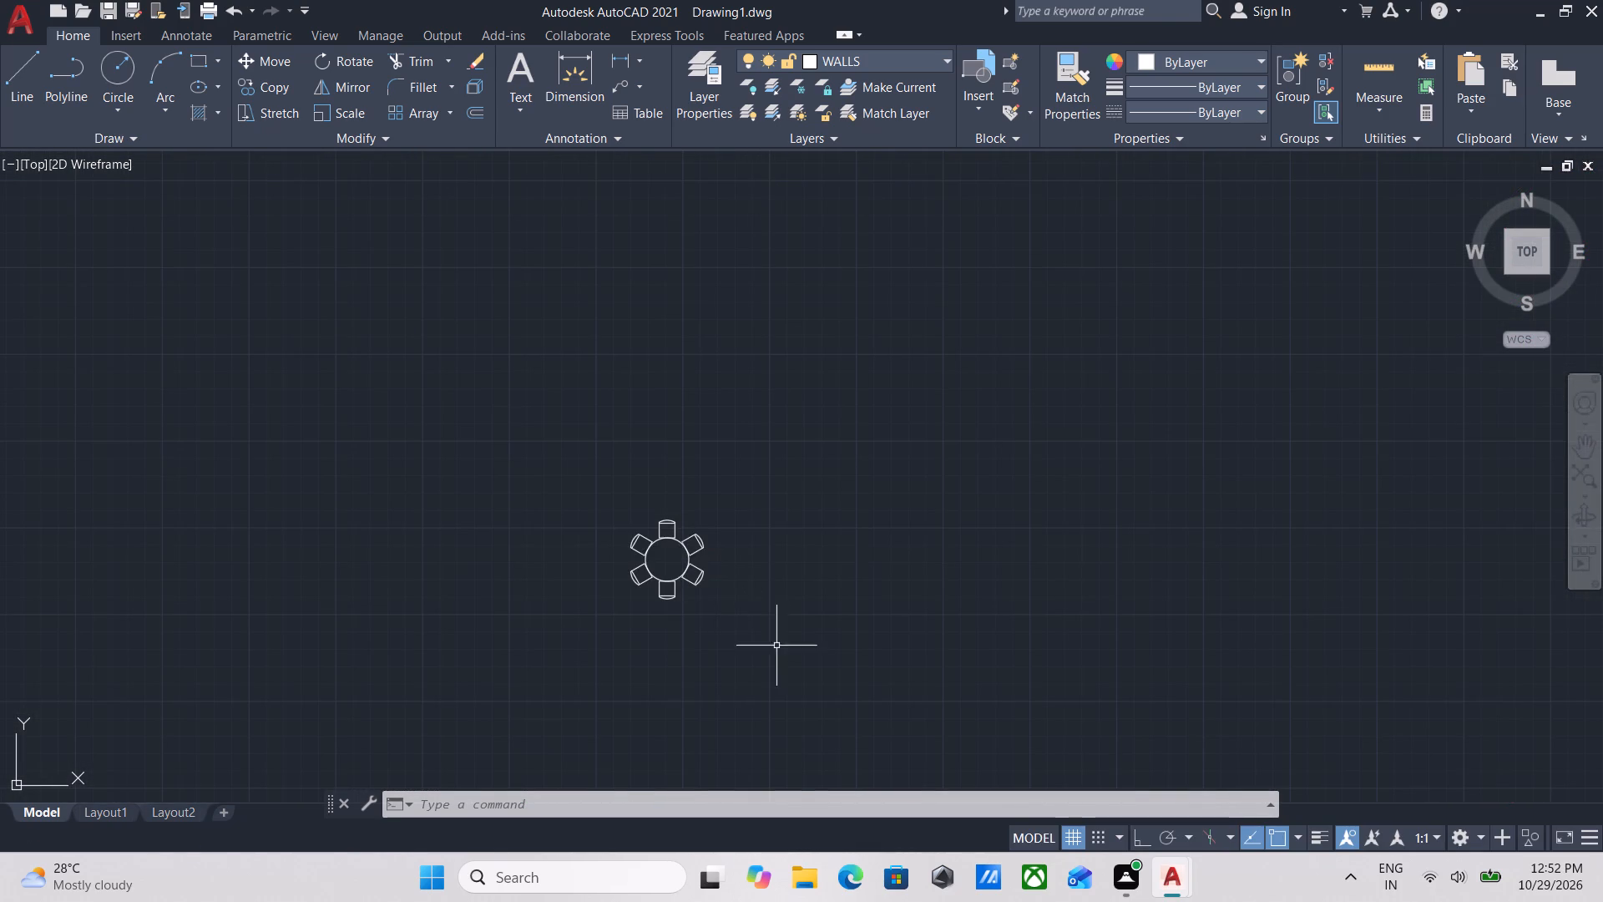
{"action": "left_click_drag", "start_coordinate": [776, 646], "coordinate": [754, 631]}
{"action": "left_click", "coordinate": [619, 522]}
{"action": "type", "text": "CO"}
{"action": "key", "text": "Return"}
{"action": "left_click", "coordinate": [667, 554]}
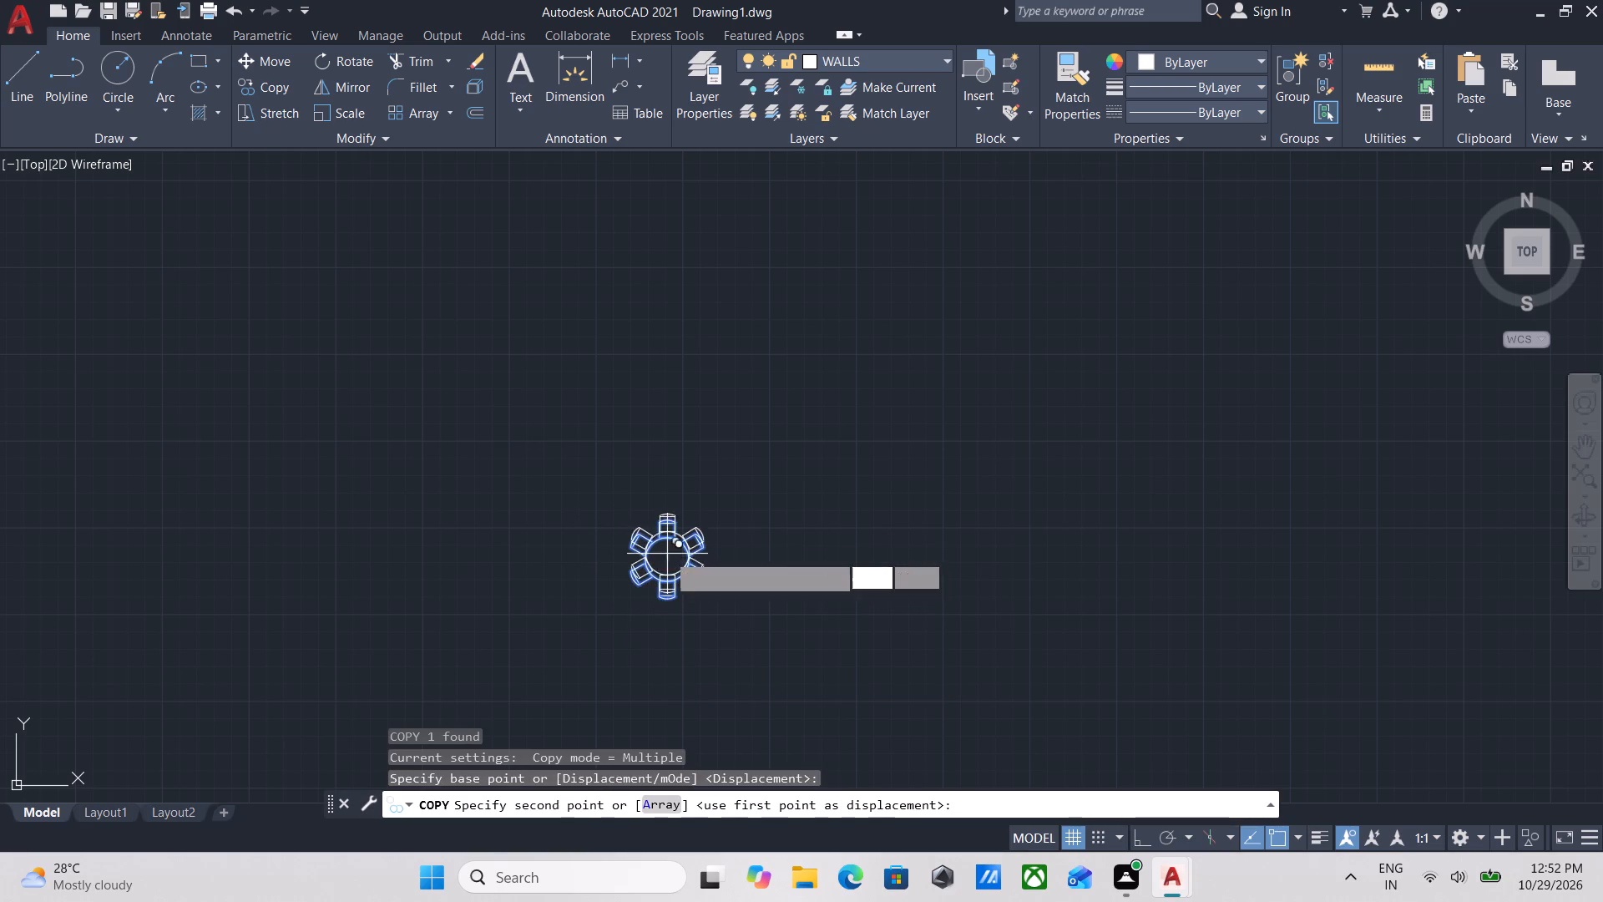
{"action": "scroll", "coordinate": [988, 640], "scroll_direction": "down", "scroll_amount": 2}
{"action": "middle_click_drag", "start_coordinate": [988, 640], "coordinate": [803, 264]}
{"action": "scroll", "coordinate": [952, 443], "scroll_direction": "down", "scroll_amount": 4}
{"action": "middle_click_drag", "start_coordinate": [945, 444], "coordinate": [773, 176]}
{"action": "scroll", "coordinate": [977, 444], "scroll_direction": "down", "scroll_amount": 1}
{"action": "middle_click_drag", "start_coordinate": [939, 423], "coordinate": [909, 407]}
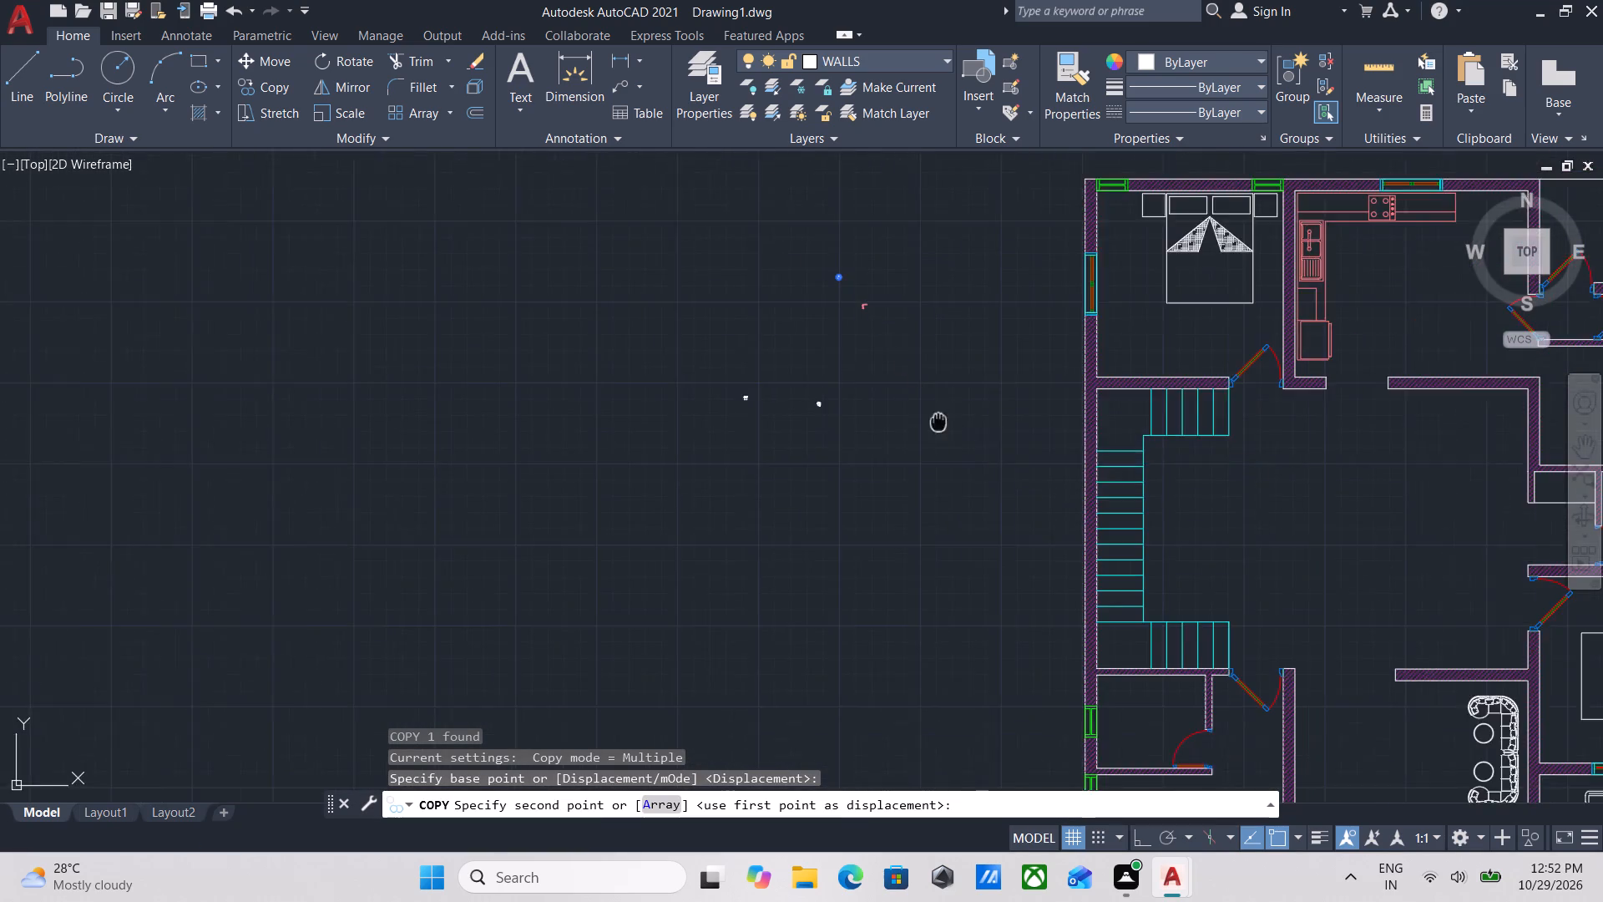
{"action": "middle_click_drag", "start_coordinate": [909, 407], "coordinate": [781, 347]}
{"action": "scroll", "coordinate": [1262, 408], "scroll_direction": "up", "scroll_amount": 3}
{"action": "scroll", "coordinate": [1015, 456], "scroll_direction": "down", "scroll_amount": 2}
{"action": "middle_click", "coordinate": [1015, 456]}
{"action": "scroll", "coordinate": [989, 464], "scroll_direction": "up", "scroll_amount": 1}
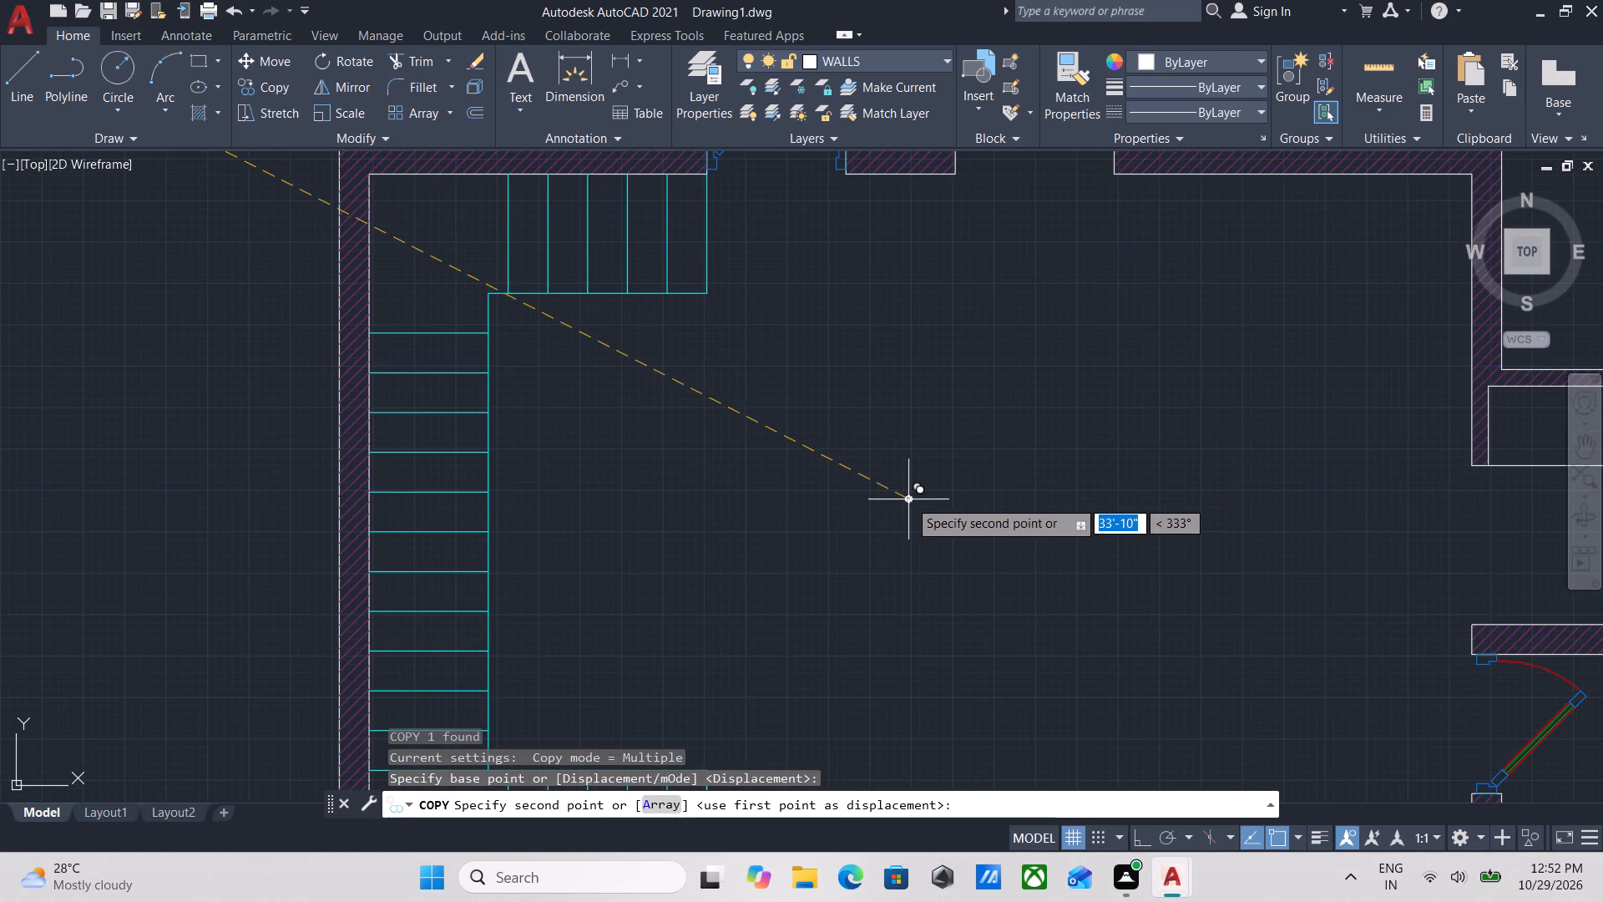
{"action": "scroll", "coordinate": [919, 491], "scroll_direction": "up", "scroll_amount": 2}
{"action": "scroll", "coordinate": [940, 484], "scroll_direction": "down", "scroll_amount": 2}
{"action": "middle_click_drag", "start_coordinate": [940, 491], "coordinate": [936, 548]}
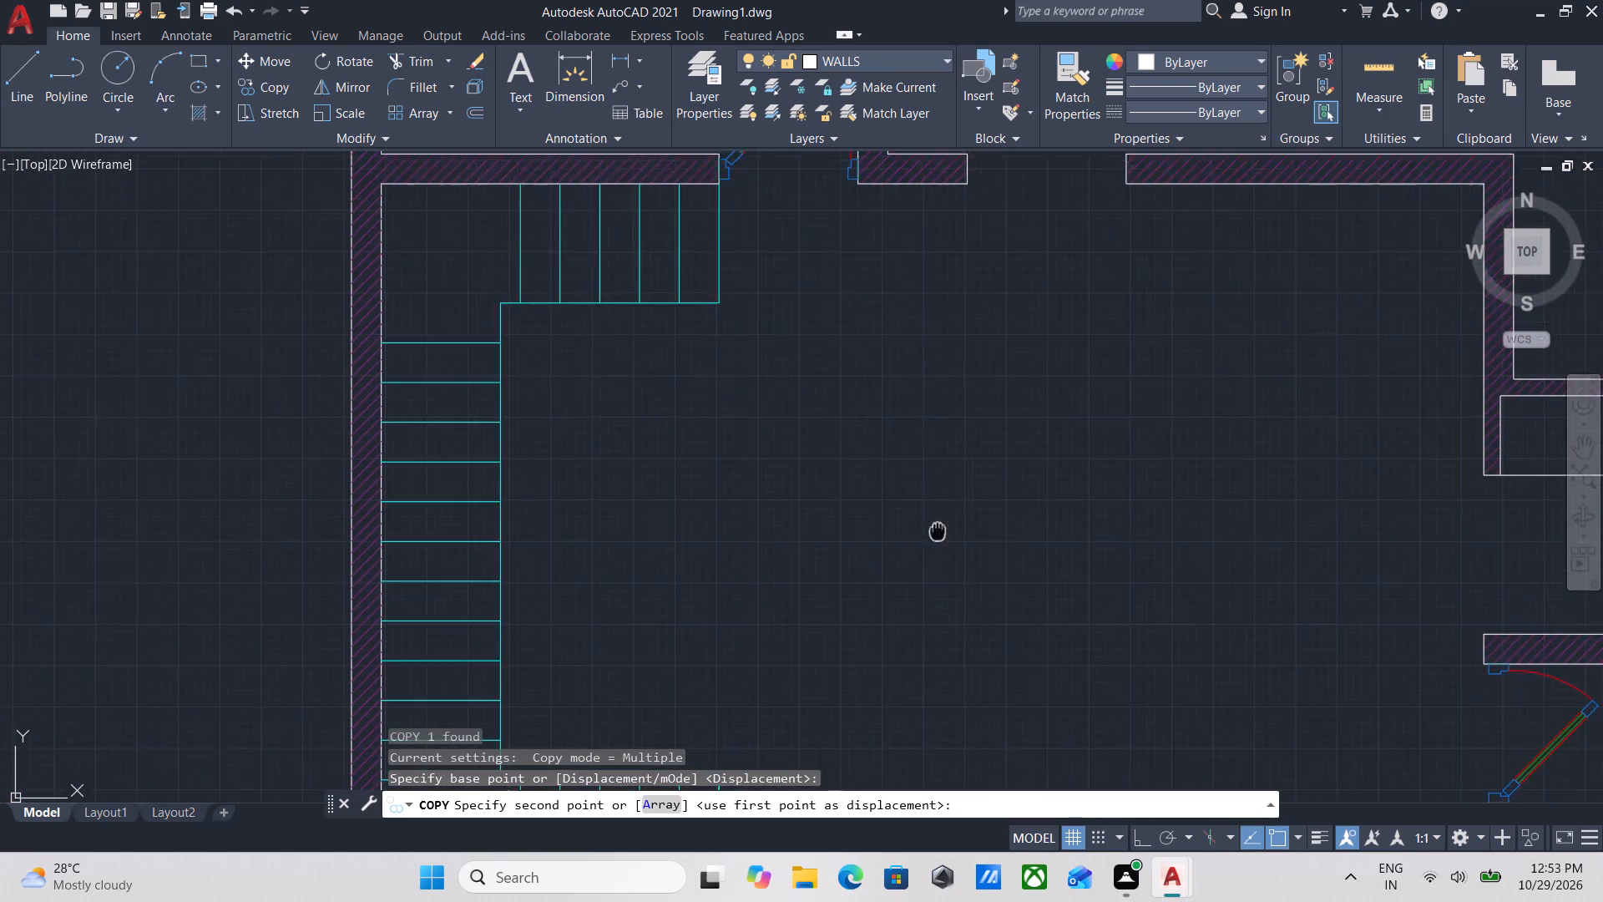
{"action": "middle_click_drag", "start_coordinate": [936, 548], "coordinate": [938, 629]}
{"action": "middle_click_drag", "start_coordinate": [1295, 561], "coordinate": [1140, 572]}
{"action": "scroll", "coordinate": [1116, 460], "scroll_direction": "up", "scroll_amount": 1}
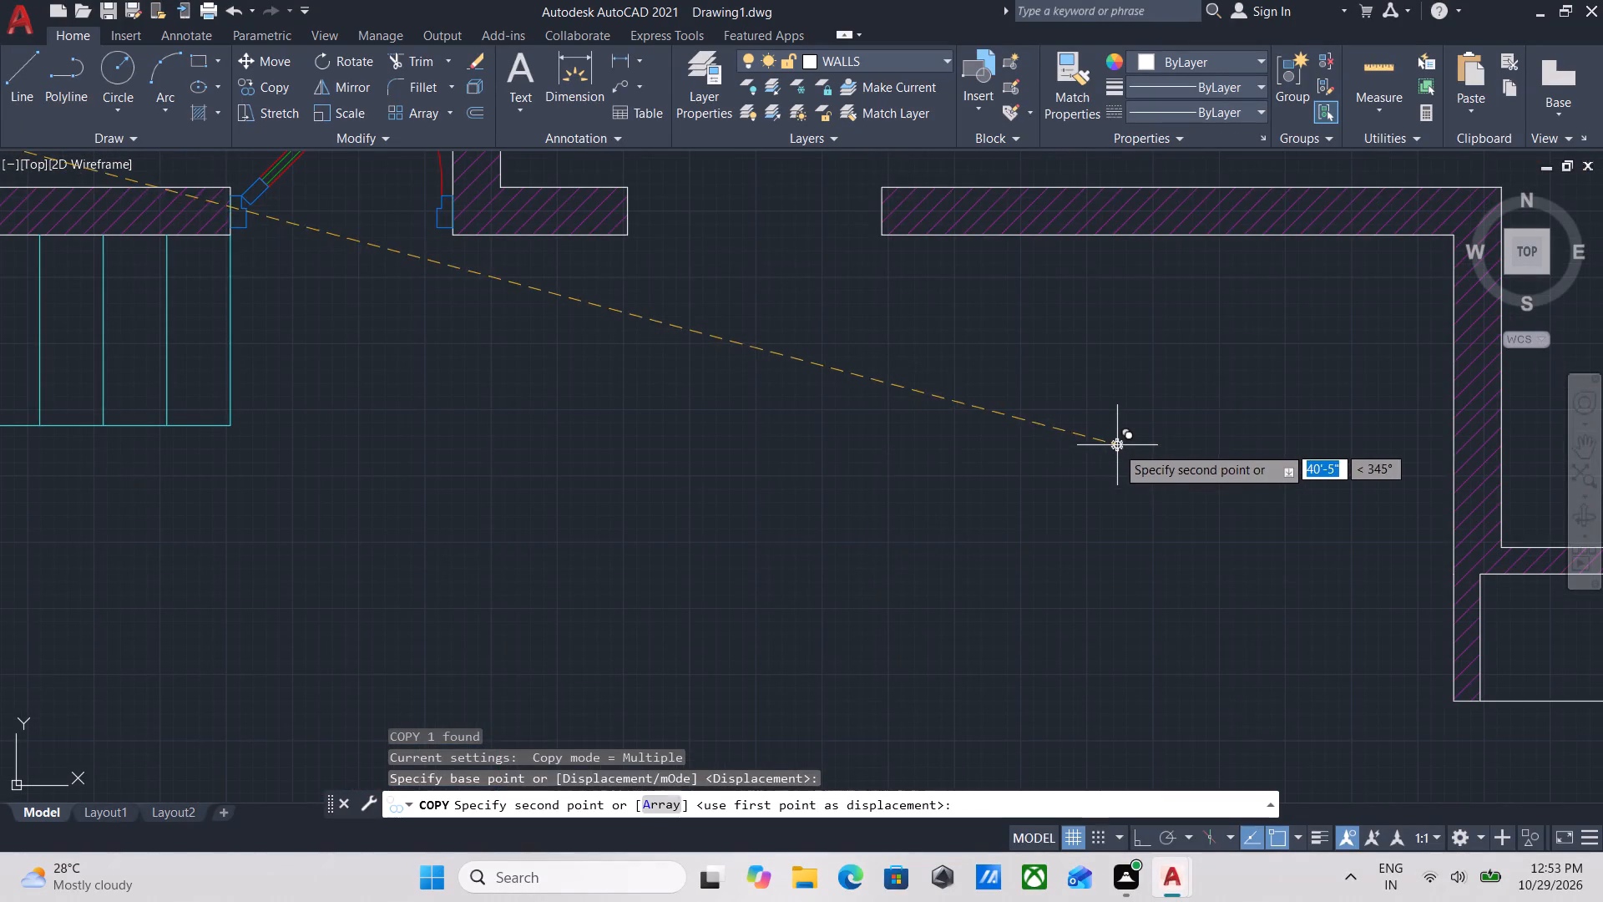
{"action": "left_click", "coordinate": [1102, 459]}
{"action": "scroll", "coordinate": [1150, 449], "scroll_direction": "up", "scroll_amount": 2}
{"action": "key", "text": "Escape"}
Scale the copied dining set up freehand by a factor of a little over 20 from the bottom of its round table.
{"action": "left_click_drag", "start_coordinate": [1081, 514], "coordinate": [1079, 507]}
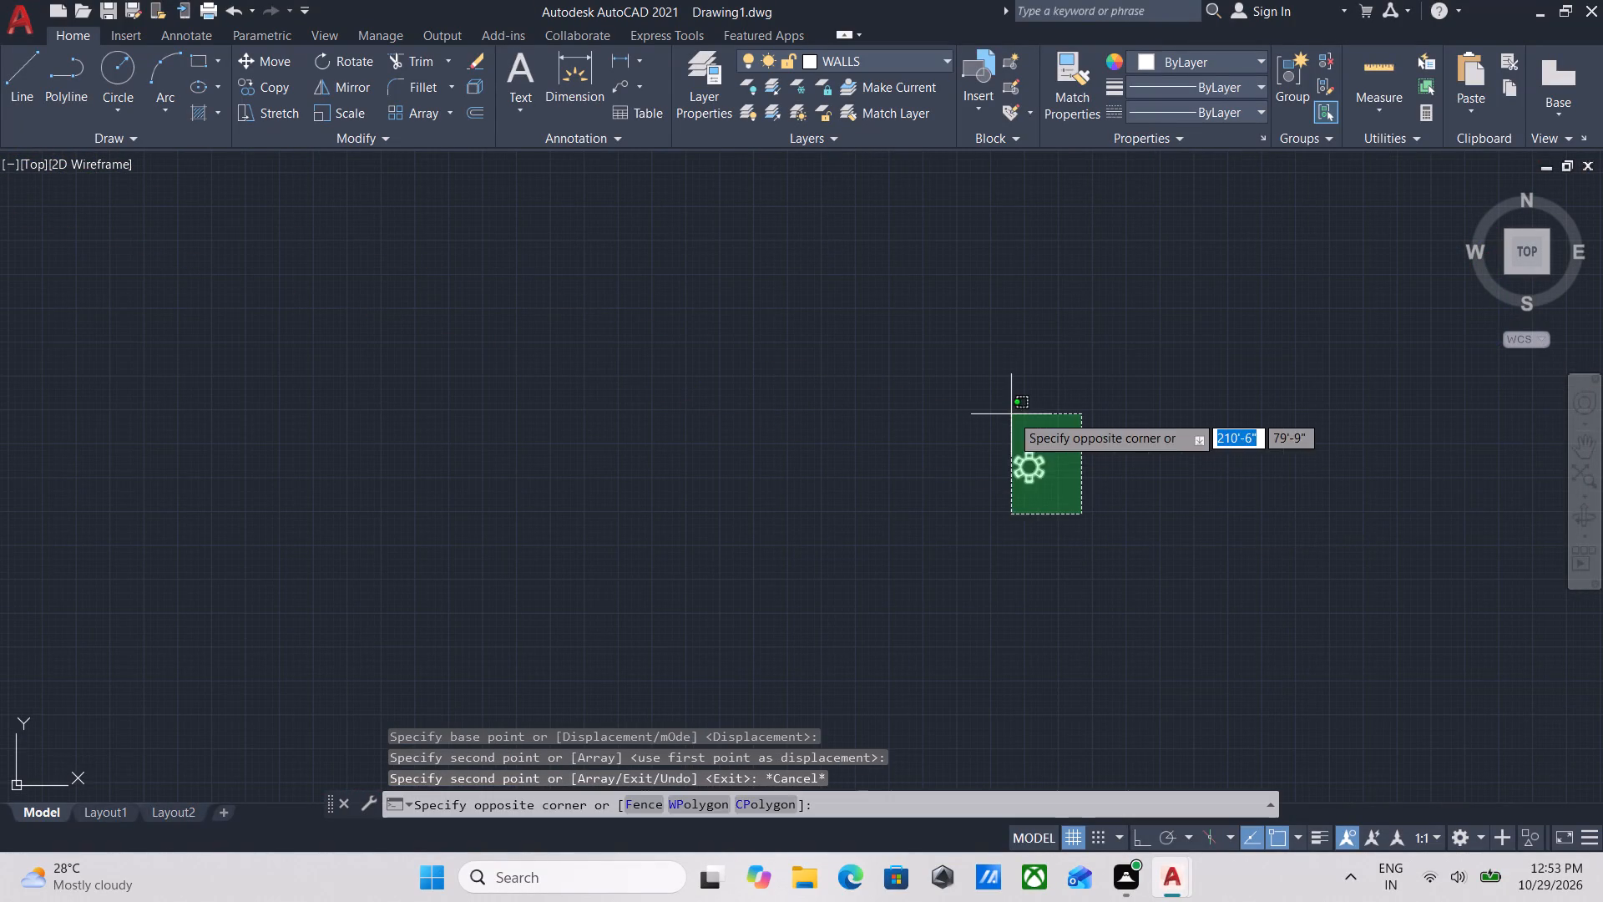
{"action": "left_click", "coordinate": [1011, 414]}
{"action": "type", "text": "SCA"}
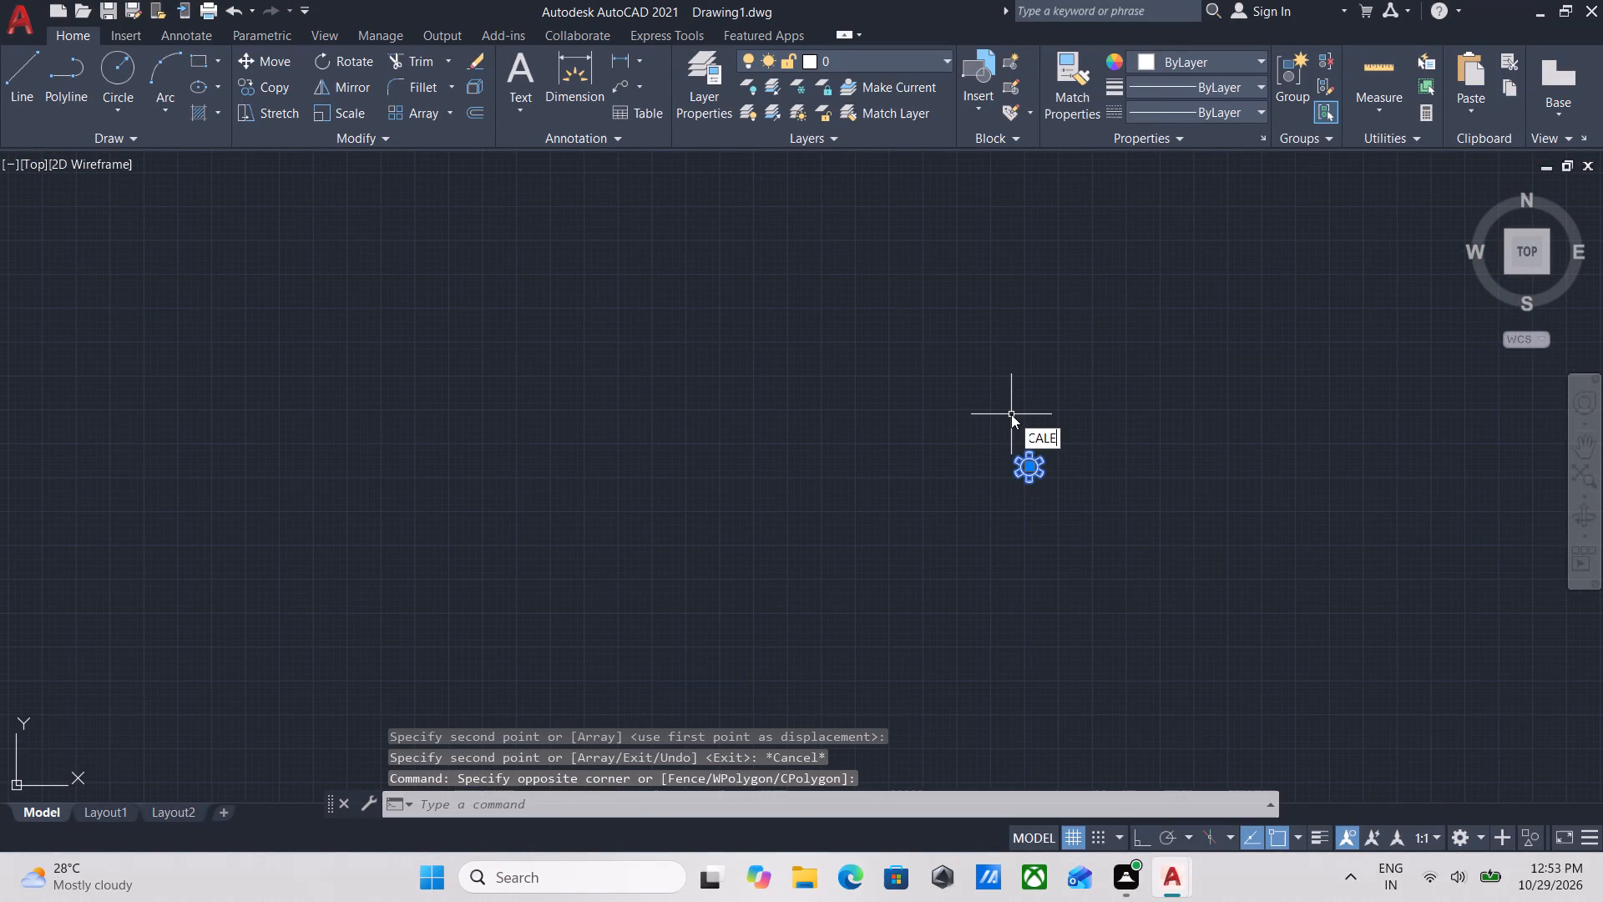
{"action": "key", "text": "Return"}
{"action": "scroll", "coordinate": [1030, 474], "scroll_direction": "up", "scroll_amount": 5}
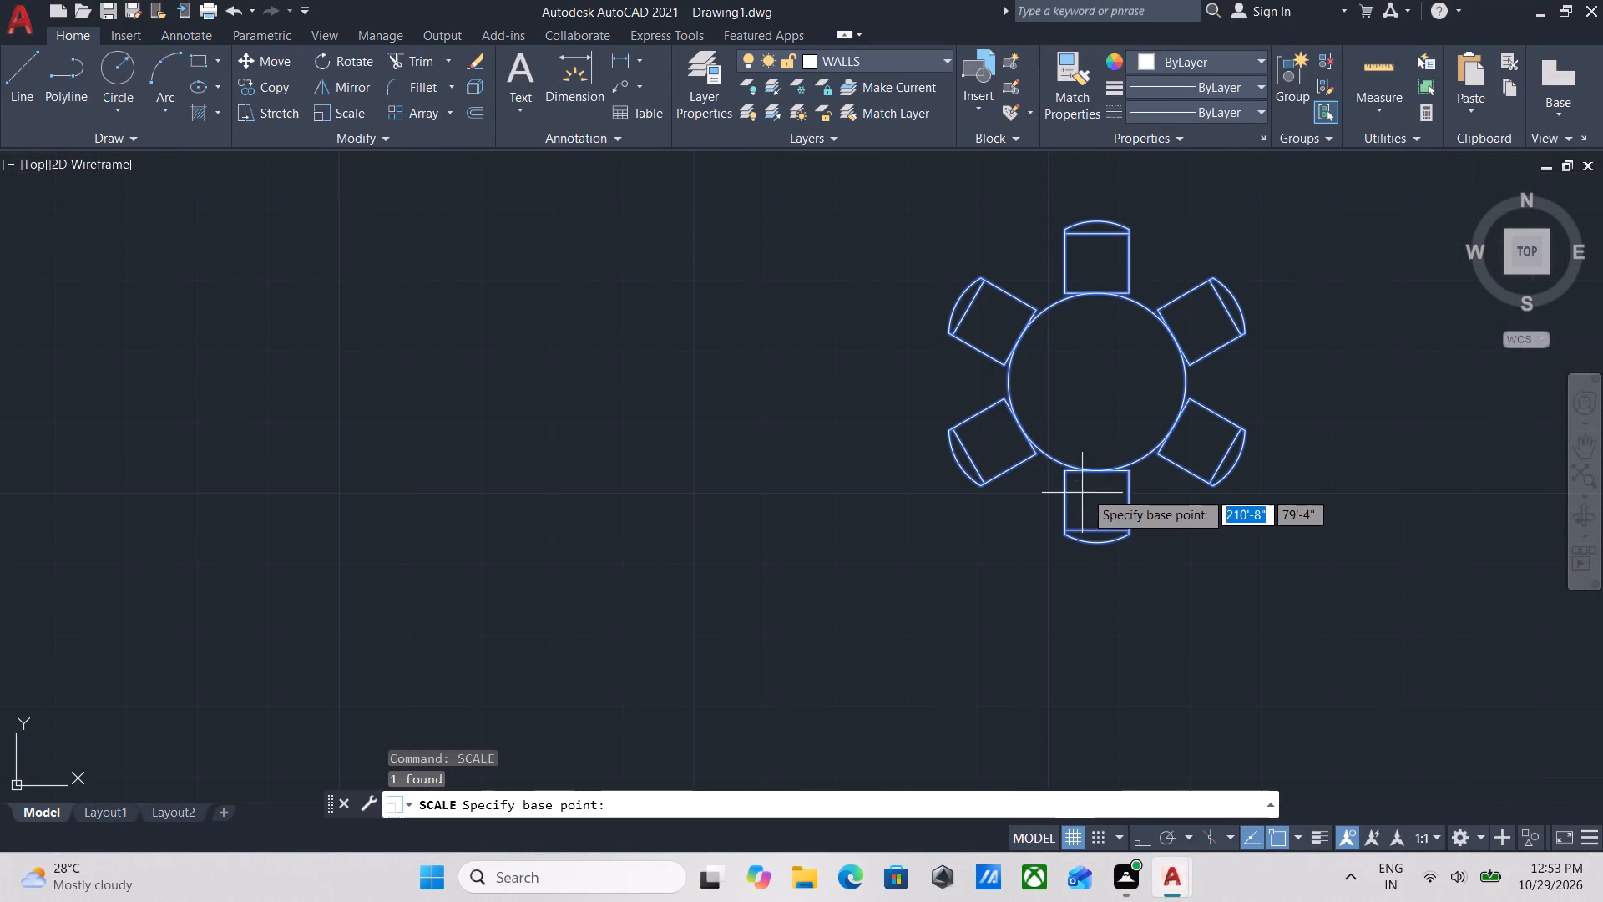
{"action": "left_click", "coordinate": [1099, 475]}
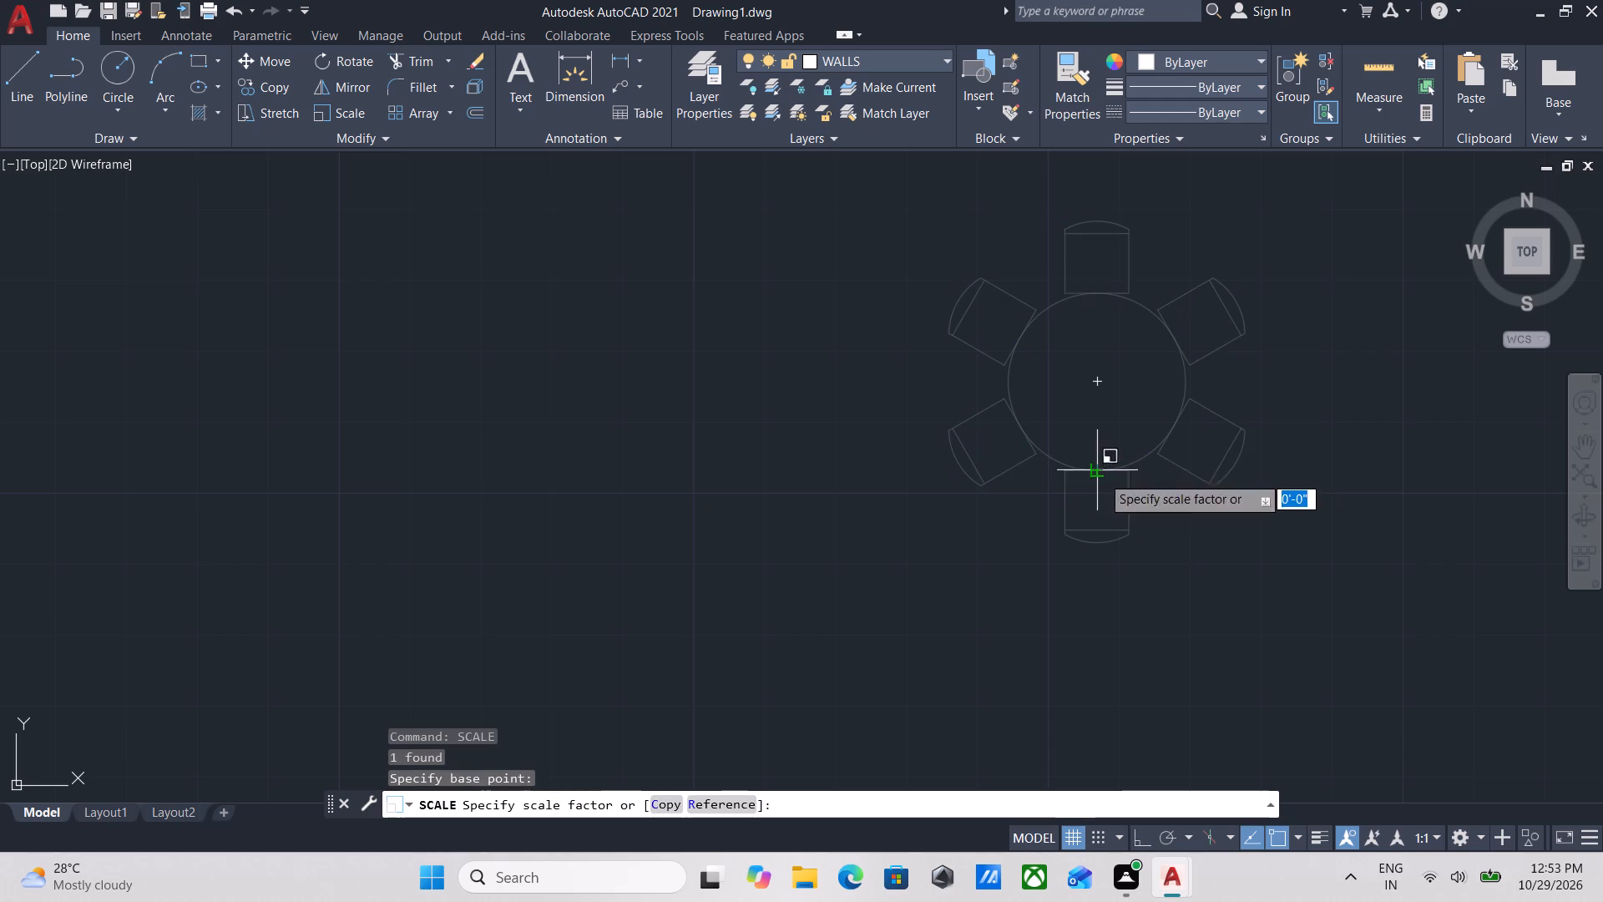
{"action": "scroll", "coordinate": [1354, 504], "scroll_direction": "down", "scroll_amount": 1}
{"action": "scroll", "coordinate": [1448, 501], "scroll_direction": "down", "scroll_amount": 1}
{"action": "middle_click_drag", "start_coordinate": [1447, 500], "coordinate": [1442, 498]}
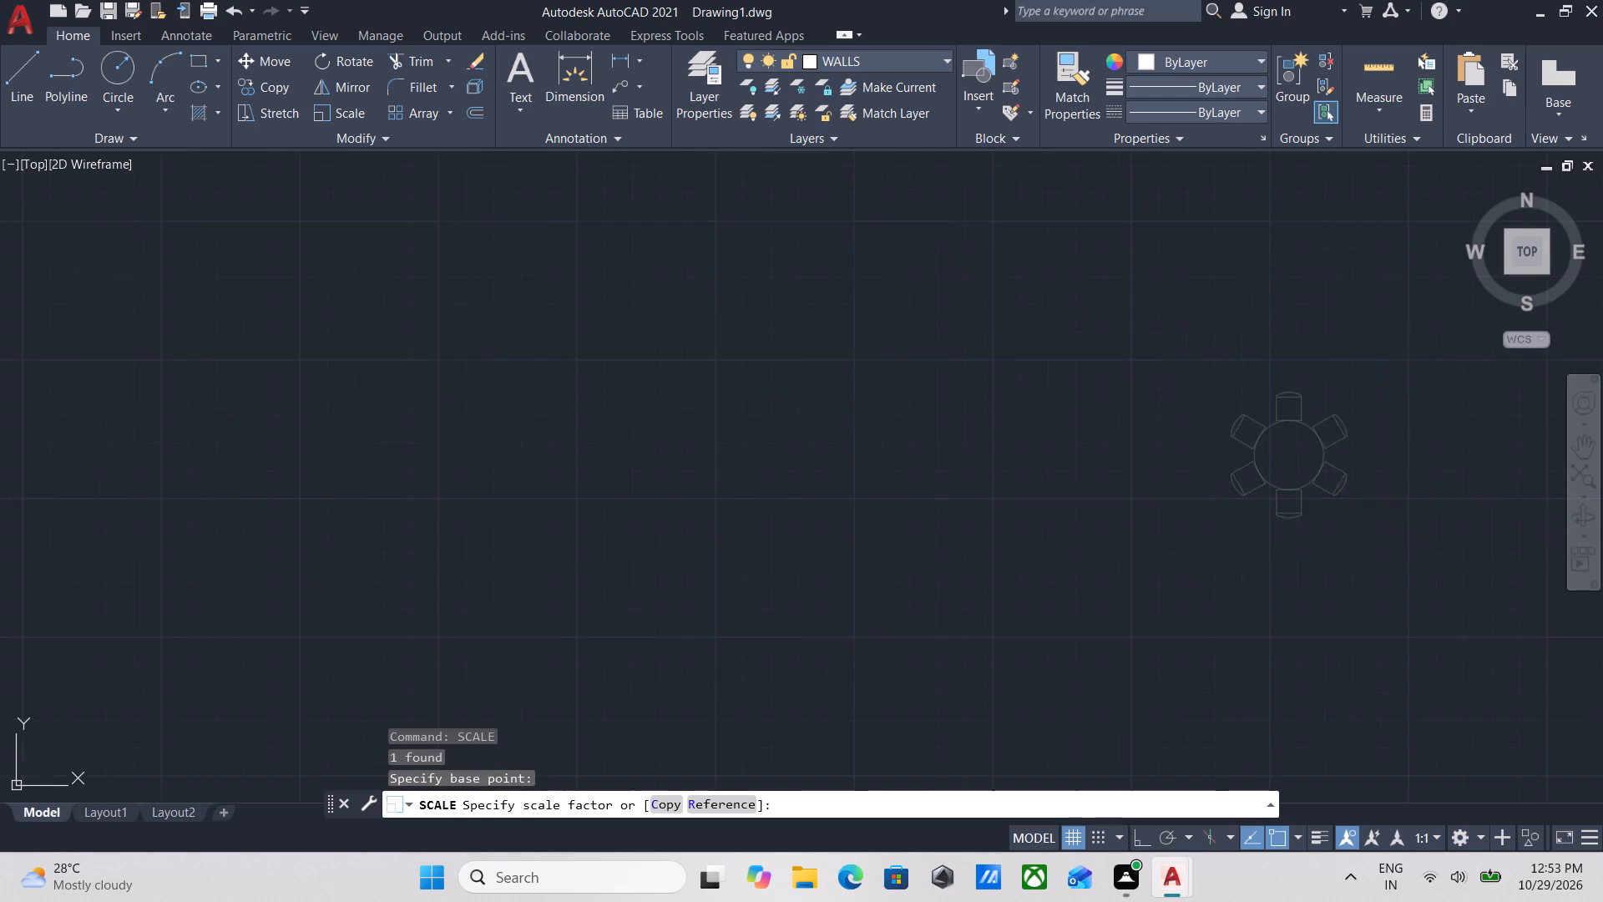
{"action": "middle_click_drag", "start_coordinate": [1442, 498], "coordinate": [1118, 488]}
{"action": "scroll", "coordinate": [1315, 479], "scroll_direction": "down", "scroll_amount": 4}
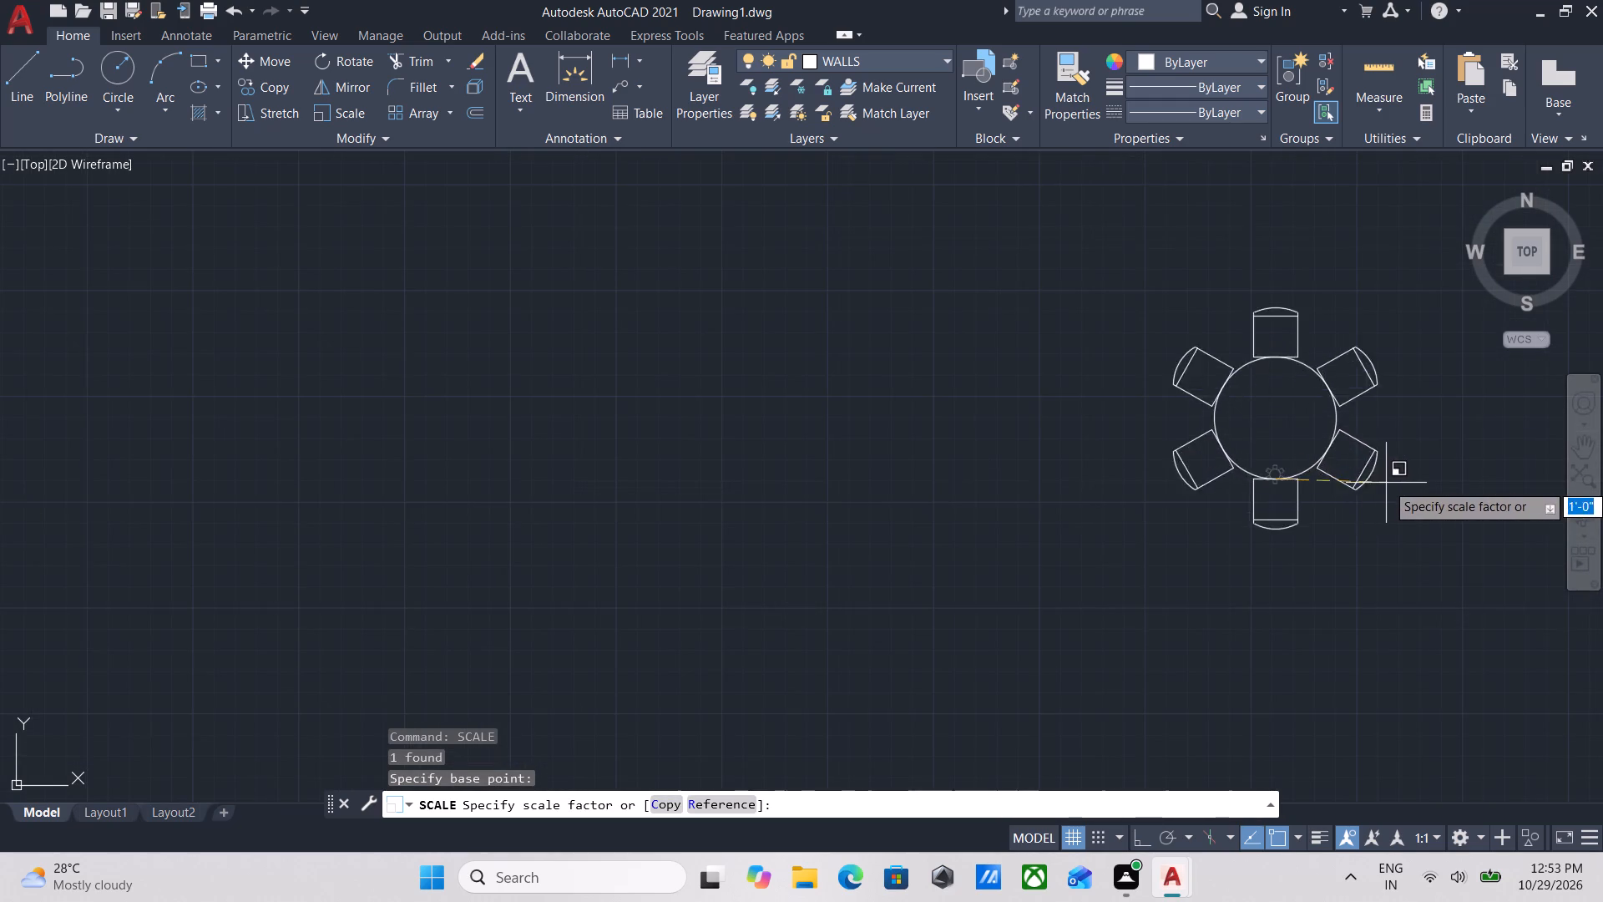
{"action": "middle_click_drag", "start_coordinate": [1386, 483], "coordinate": [1219, 464]}
{"action": "scroll", "coordinate": [1259, 472], "scroll_direction": "down", "scroll_amount": 3}
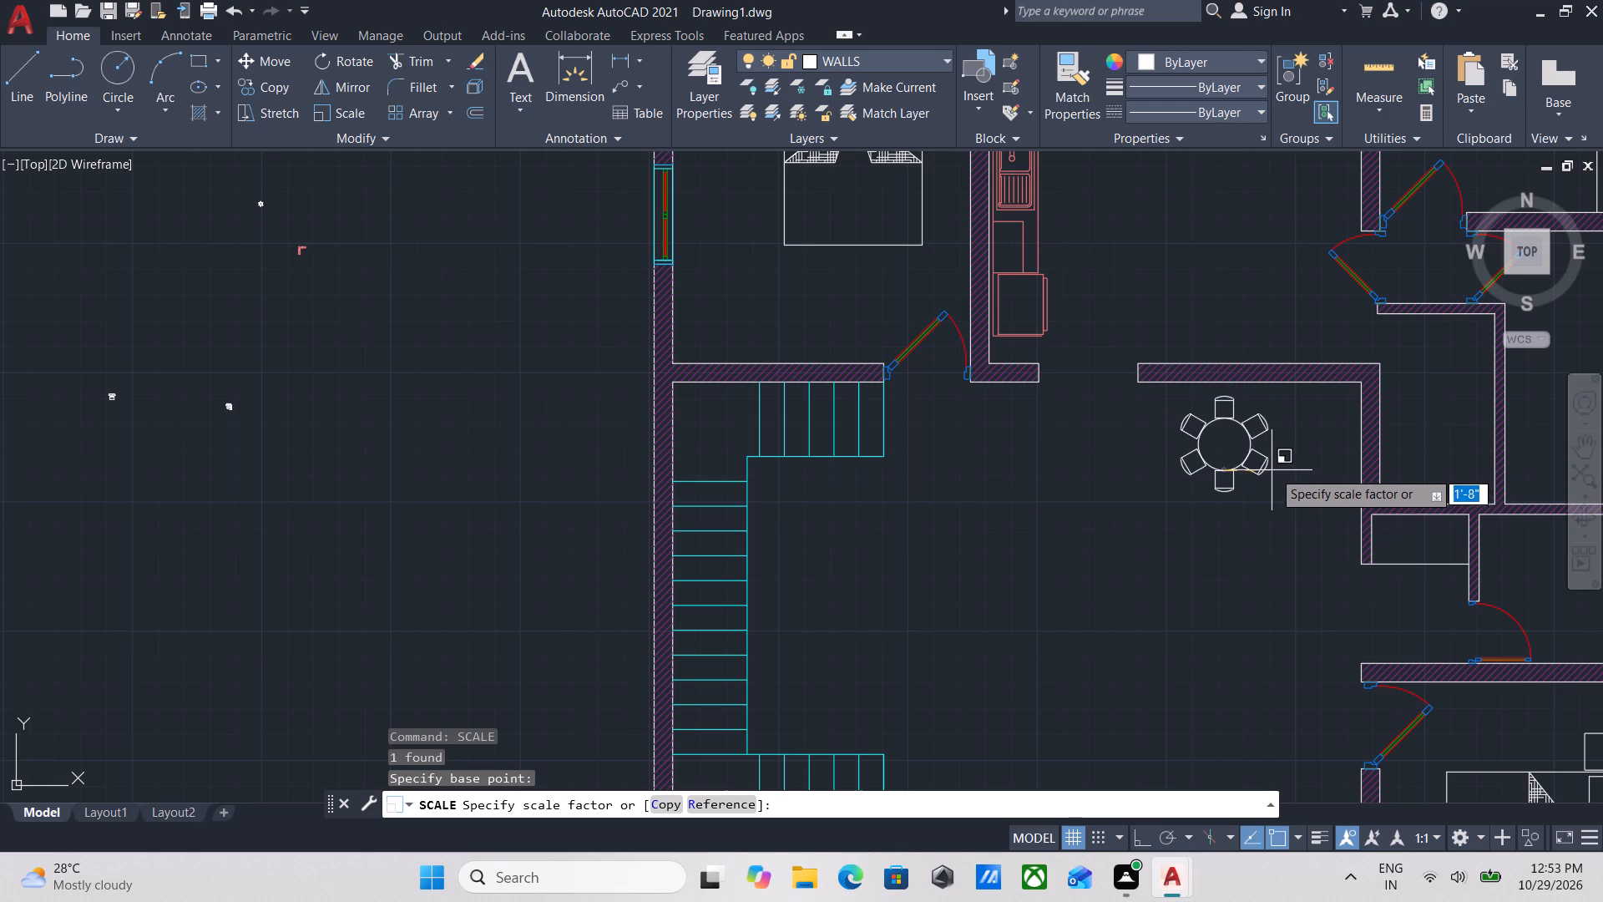
{"action": "left_click", "coordinate": [1278, 474]}
Move the enlarged dining set by its table centre down and to the right, clear of the hall's upper wall.
{"action": "scroll", "coordinate": [1277, 479], "scroll_direction": "up", "scroll_amount": 2}
{"action": "left_click_drag", "start_coordinate": [1302, 532], "coordinate": [1249, 499]}
{"action": "left_click", "coordinate": [1095, 403]}
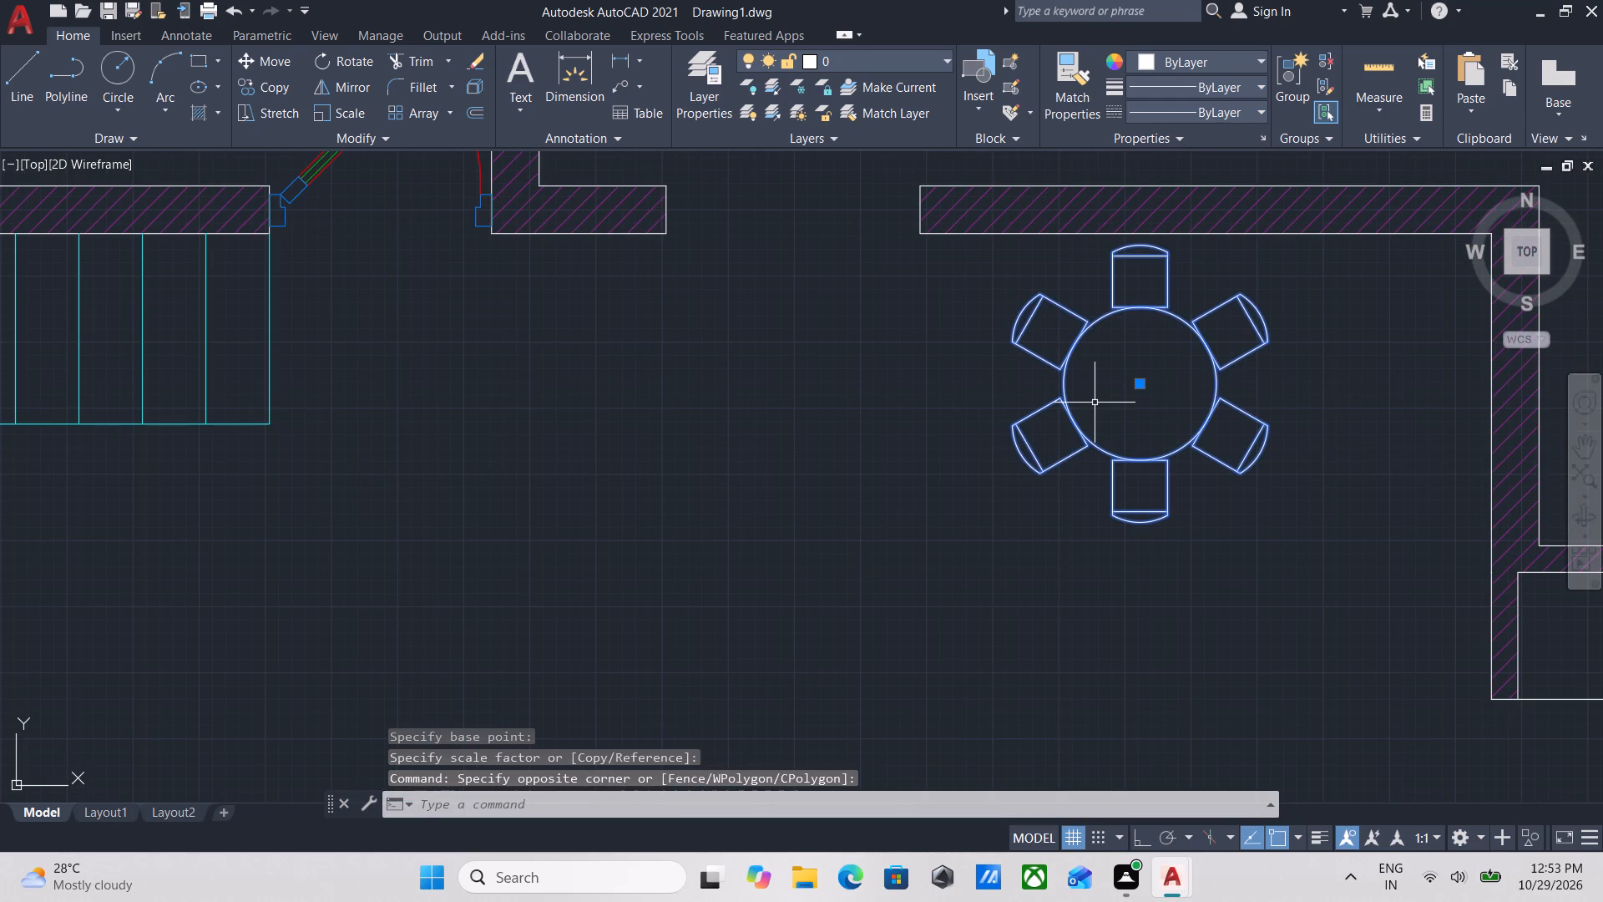
{"action": "key", "text": "m"}
{"action": "key", "text": "Return"}
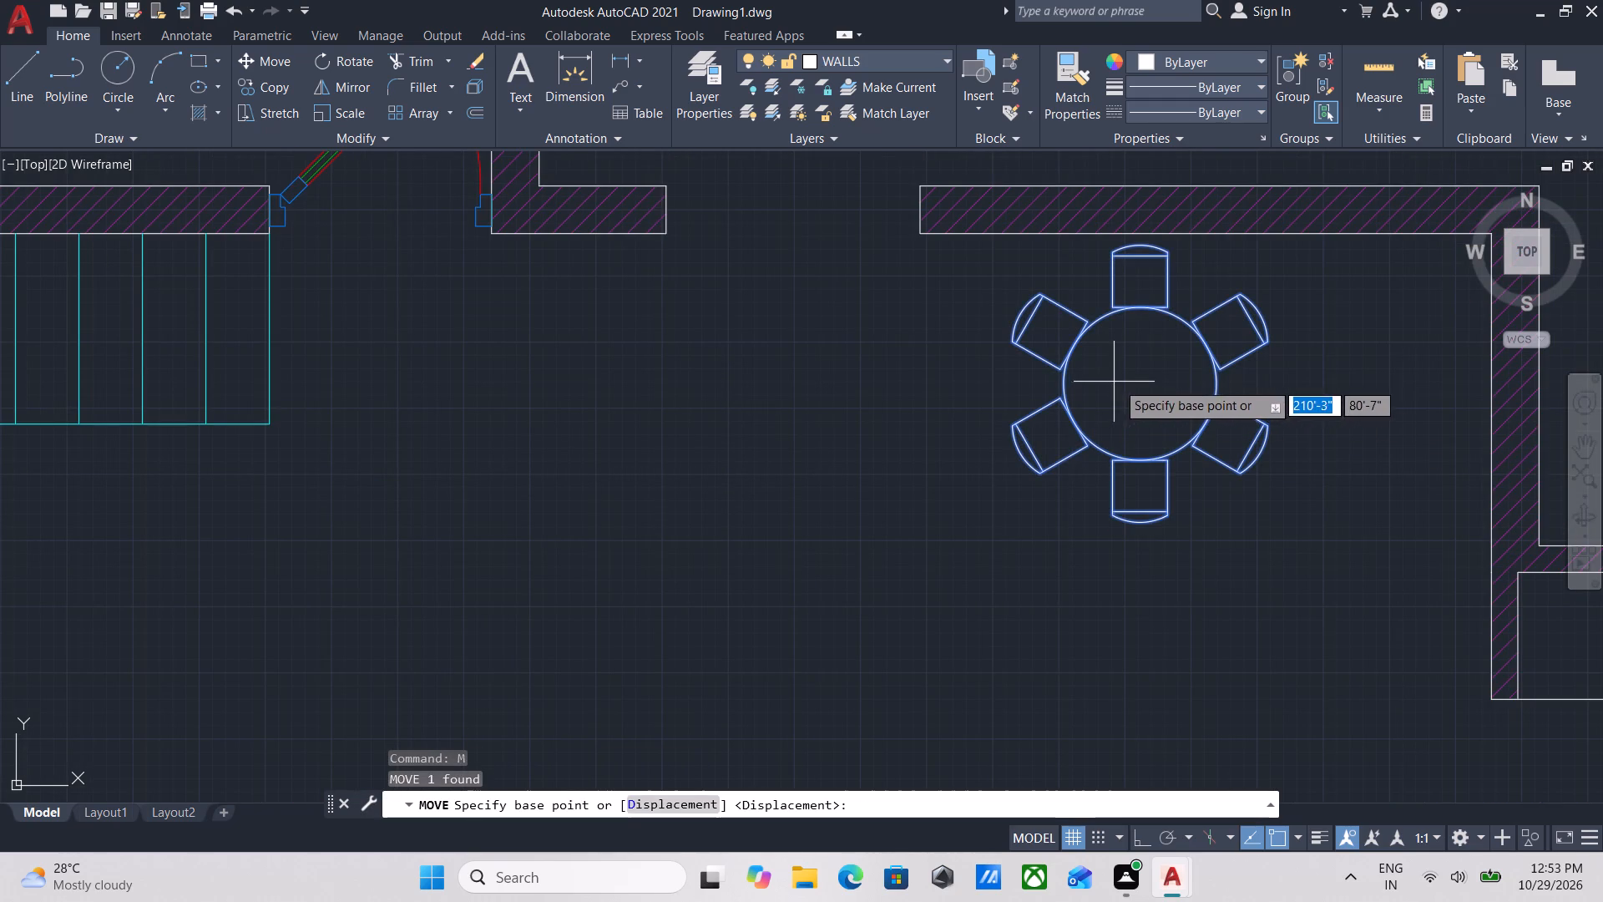
{"action": "left_click", "coordinate": [1136, 379]}
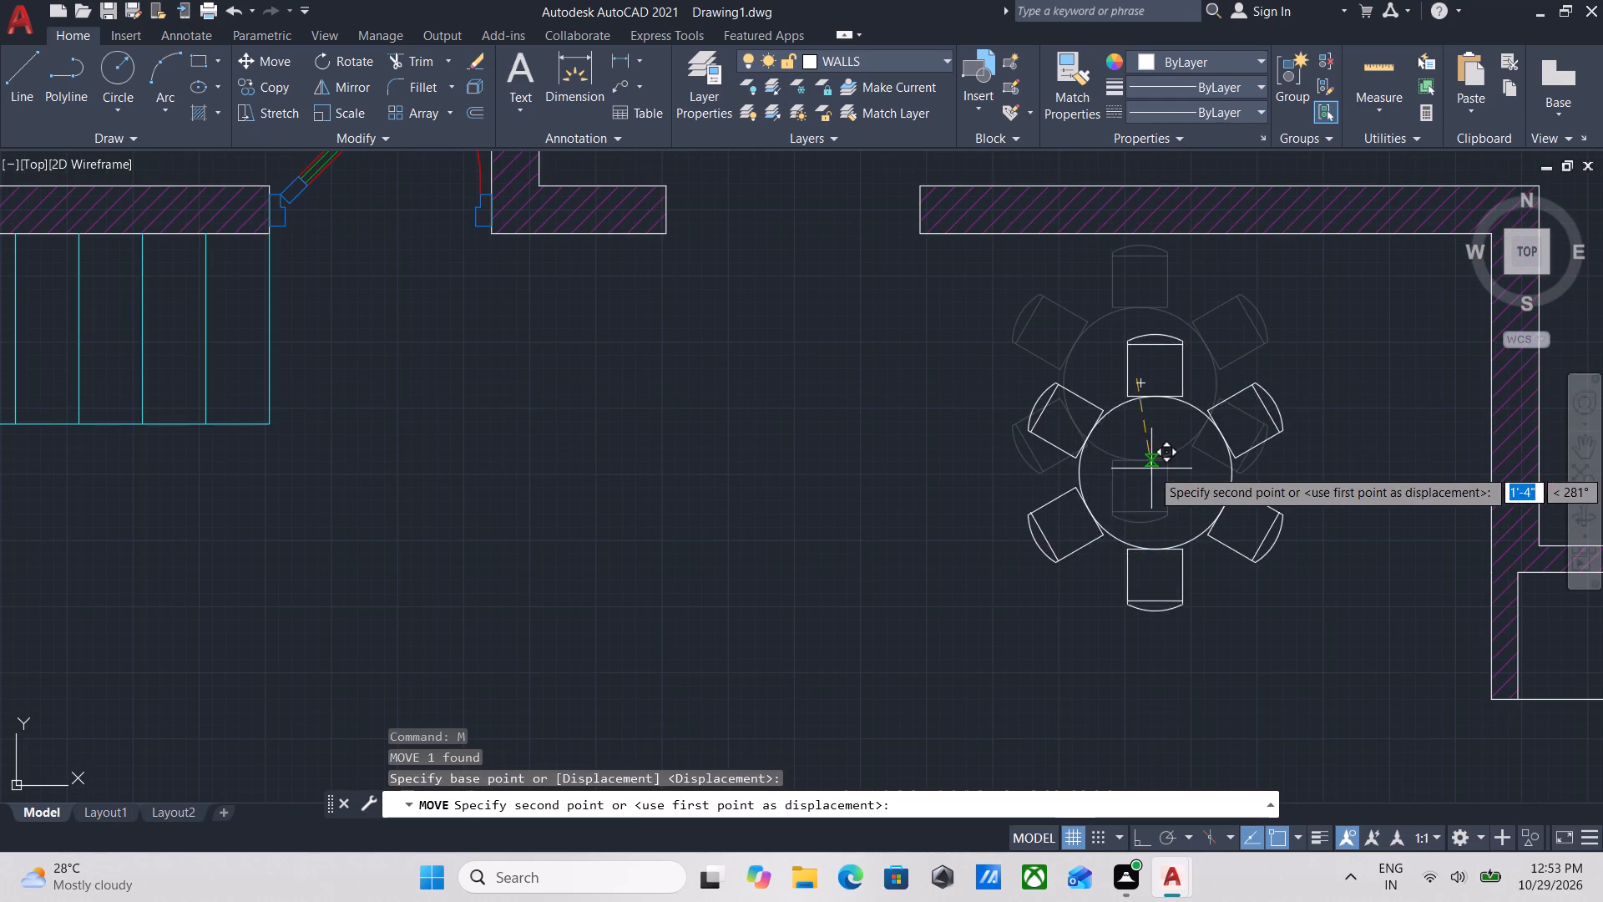
{"action": "left_click", "coordinate": [1221, 475]}
{"action": "scroll", "coordinate": [1221, 475], "scroll_direction": "down", "scroll_amount": 2}
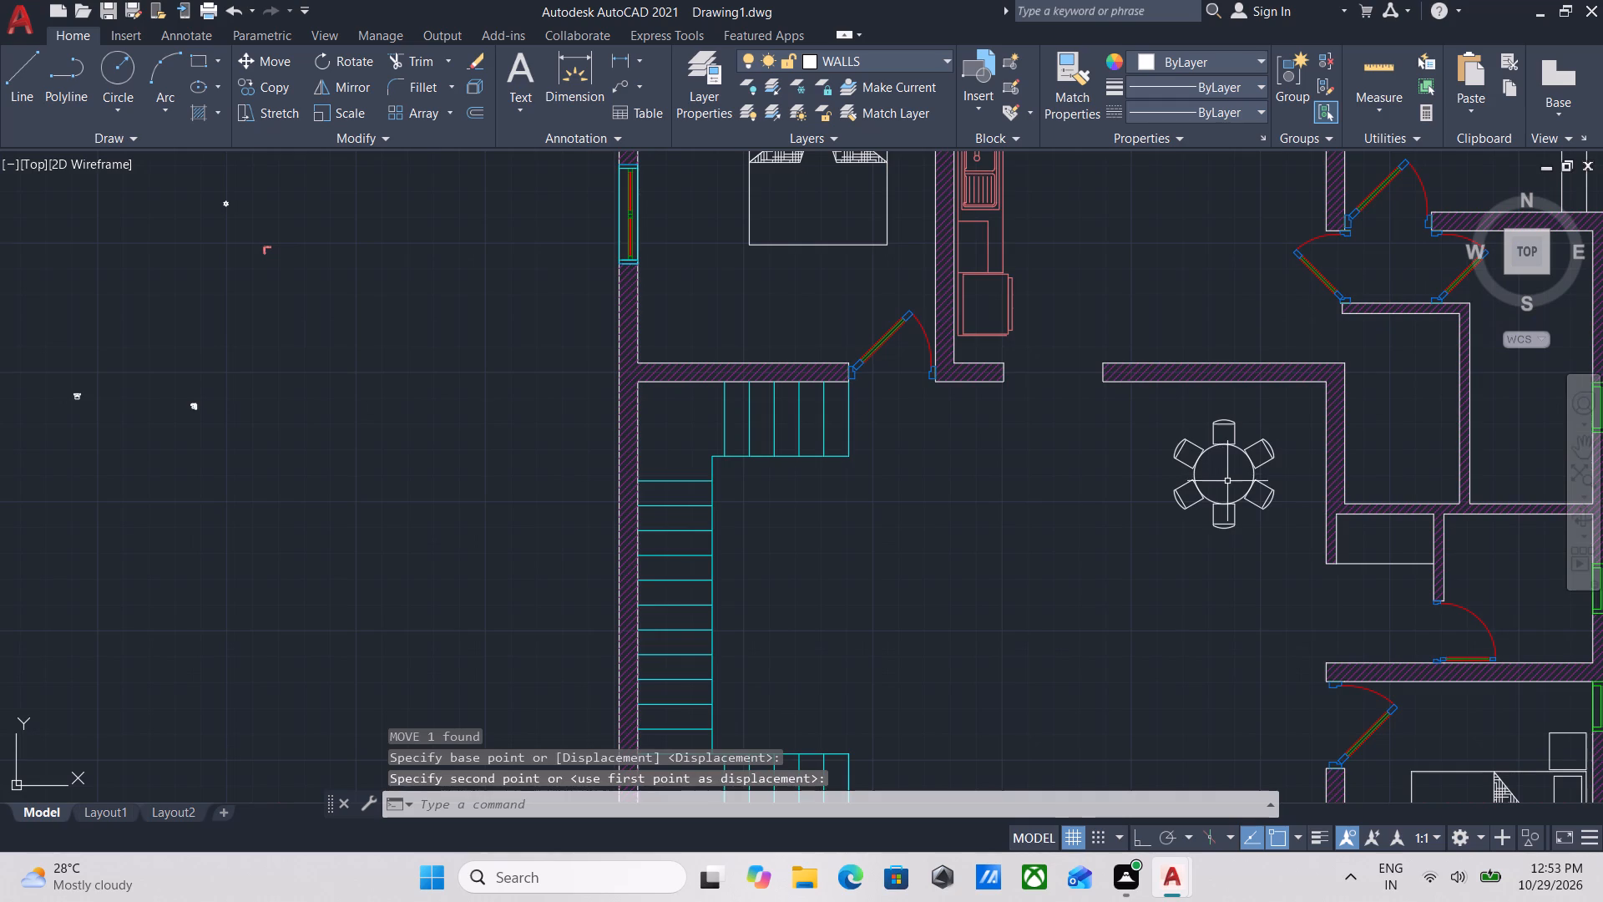
Erase the purple hatch that fills the walls of the furnished floor plan.
{"action": "key", "text": "Escape"}
{"action": "scroll", "coordinate": [1282, 542], "scroll_direction": "up", "scroll_amount": 2}
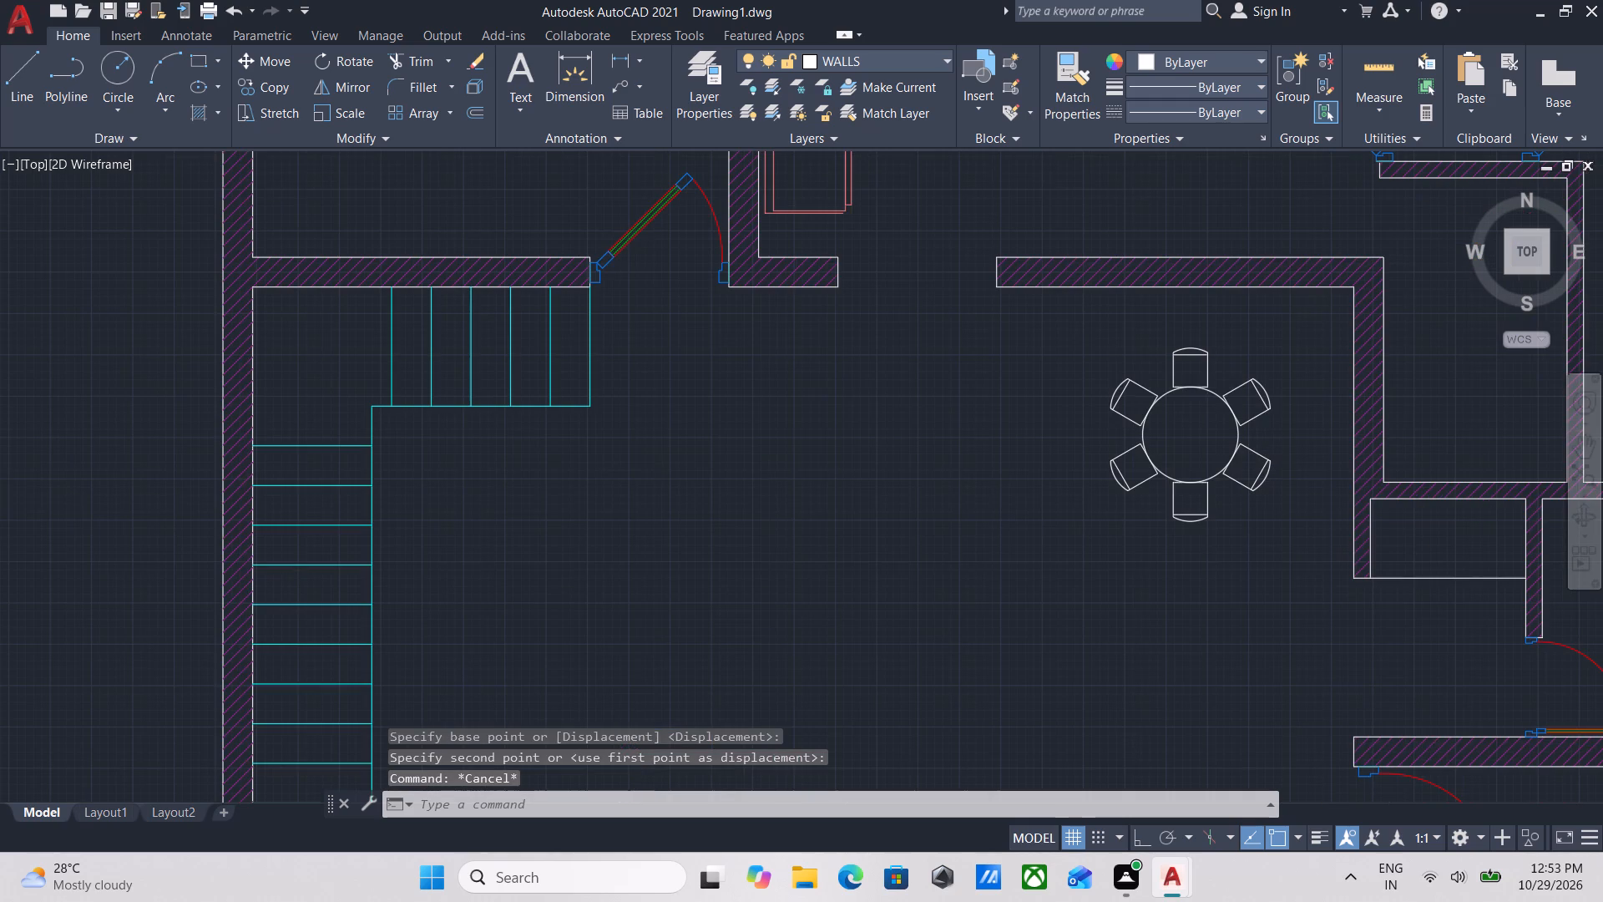
{"action": "scroll", "coordinate": [1282, 542], "scroll_direction": "down", "scroll_amount": 1}
{"action": "middle_click_drag", "start_coordinate": [1282, 542], "coordinate": [1101, 448]}
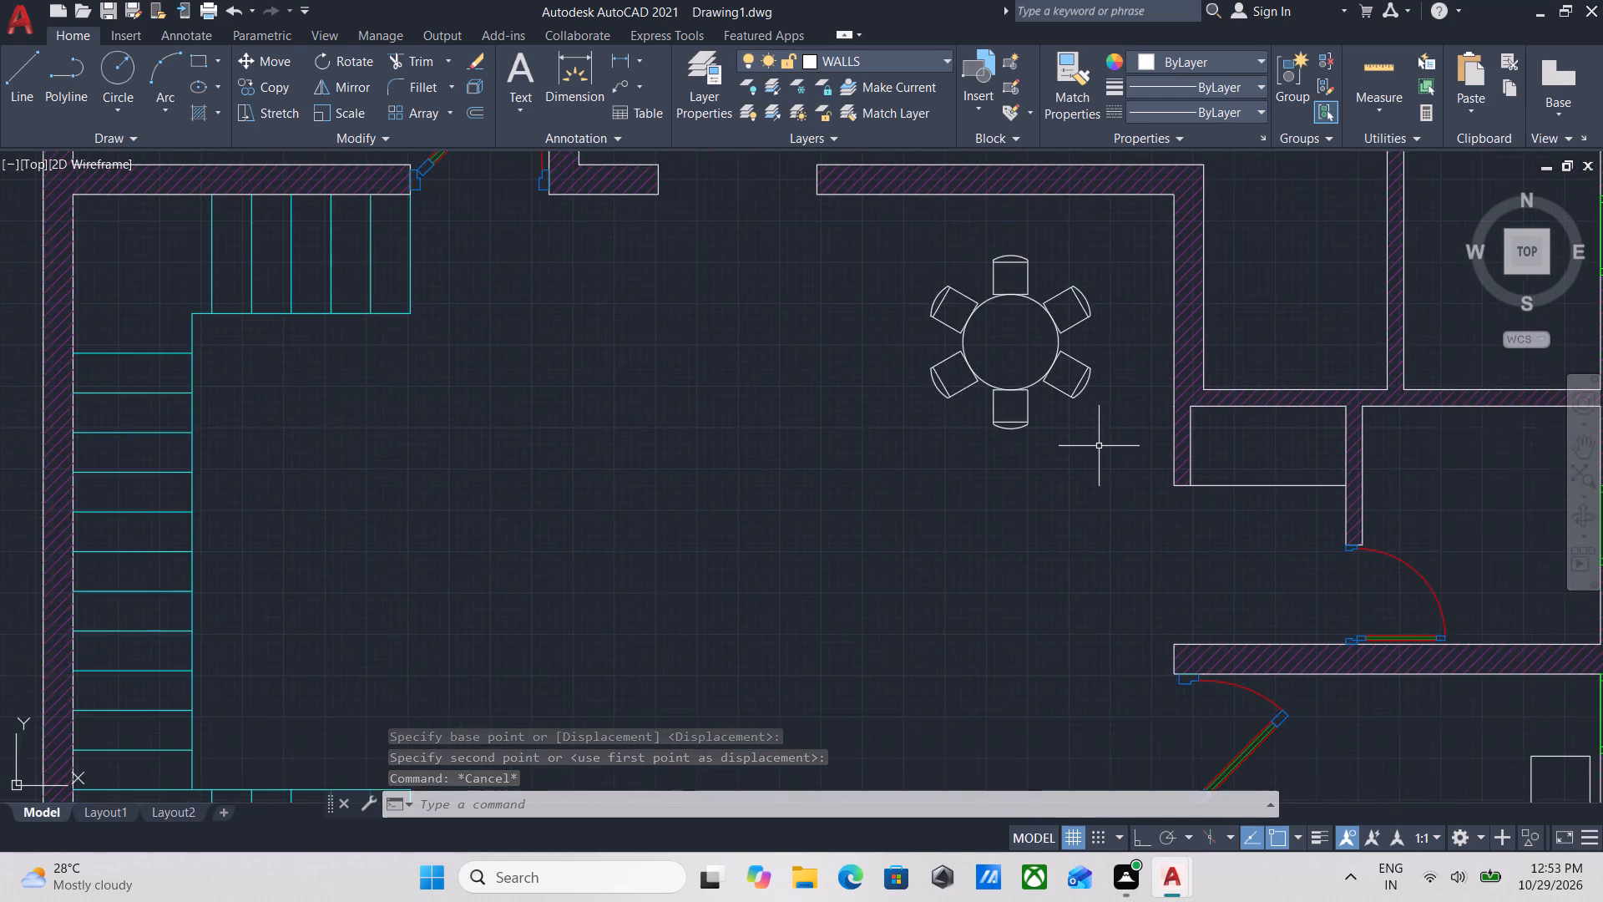
{"action": "scroll", "coordinate": [1099, 446], "scroll_direction": "down", "scroll_amount": 1}
{"action": "middle_click_drag", "start_coordinate": [1092, 444], "coordinate": [935, 364]}
{"action": "scroll", "coordinate": [933, 426], "scroll_direction": "down", "scroll_amount": 1}
{"action": "middle_click_drag", "start_coordinate": [917, 459], "coordinate": [902, 312]}
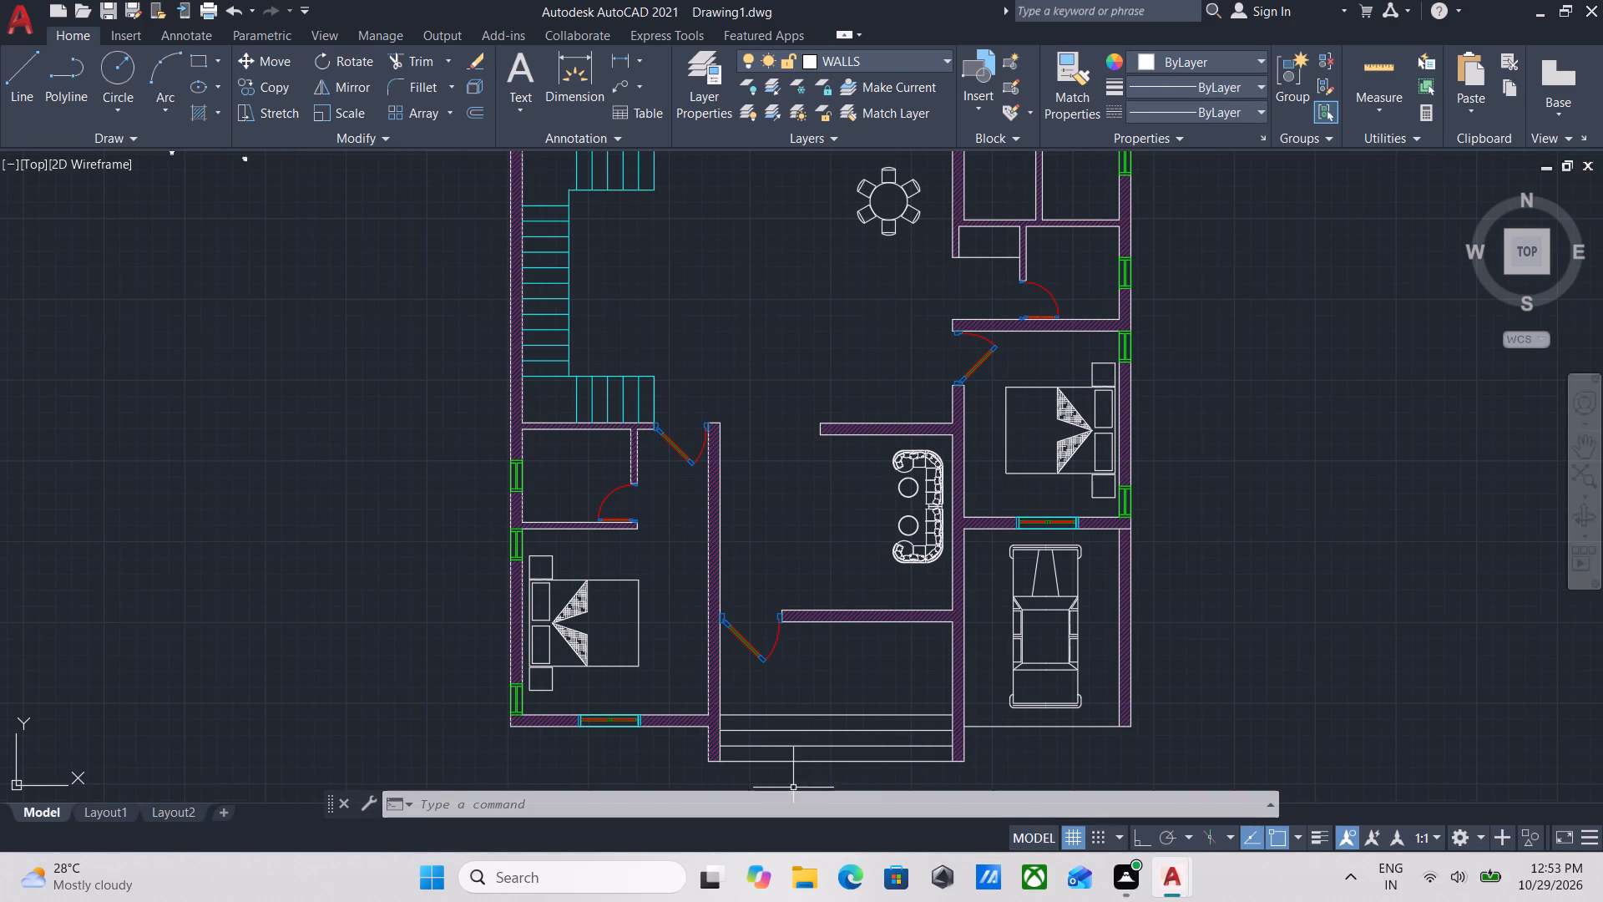
{"action": "scroll", "coordinate": [877, 617], "scroll_direction": "down", "scroll_amount": 2}
{"action": "middle_click", "coordinate": [877, 617]}
{"action": "scroll", "coordinate": [877, 617], "scroll_direction": "up", "scroll_amount": 2}
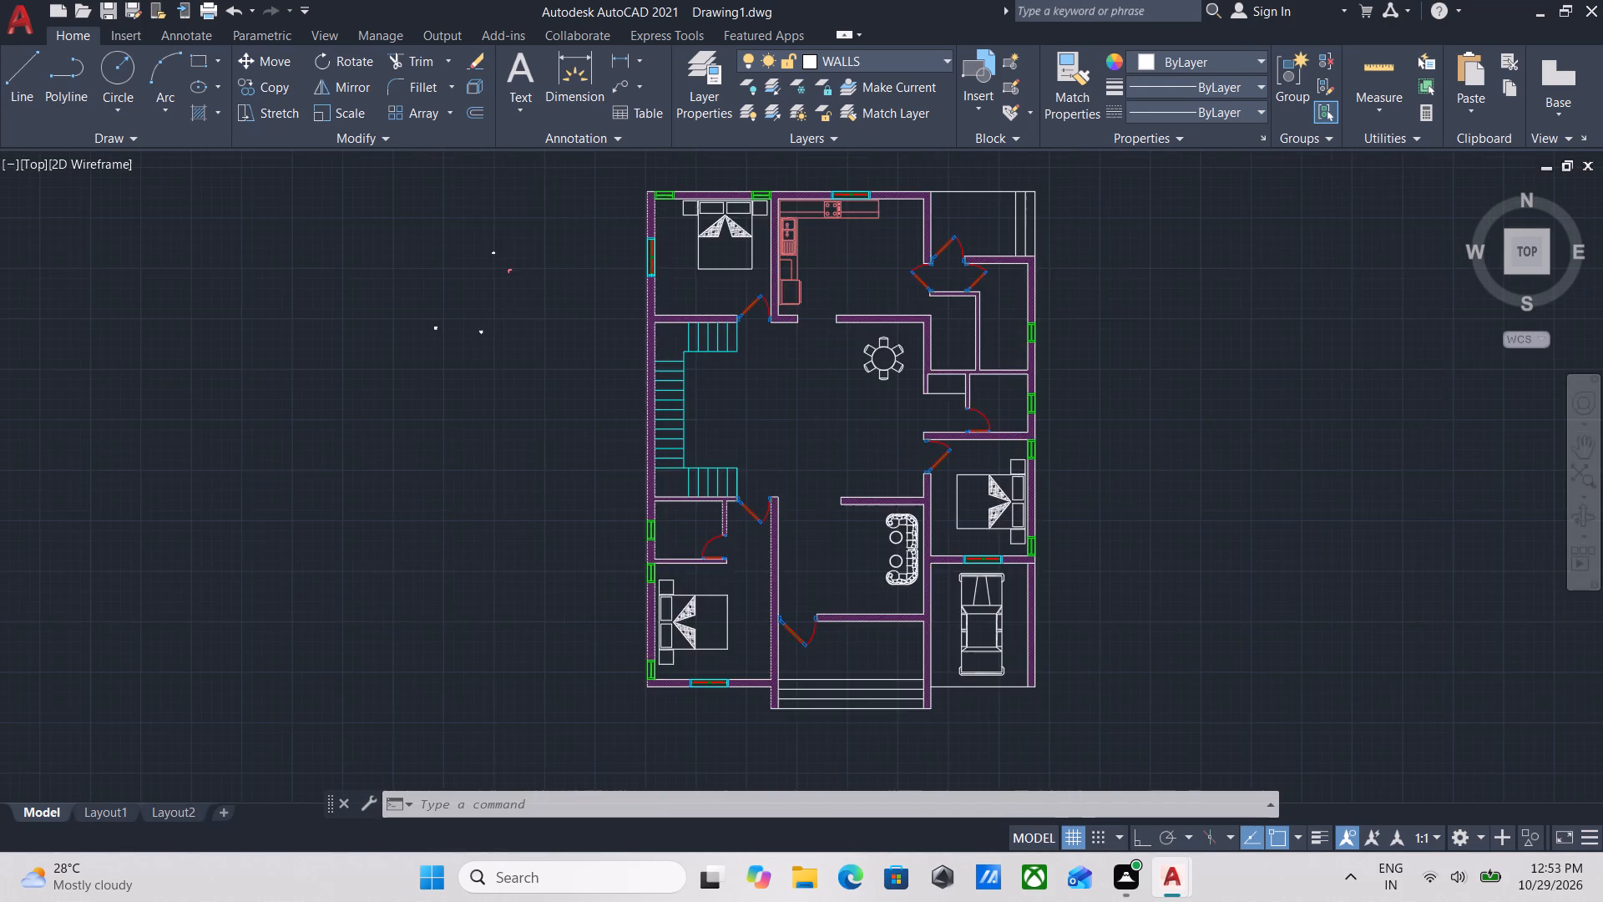
{"action": "left_click", "coordinate": [877, 620]}
{"action": "right_click", "coordinate": [877, 620]}
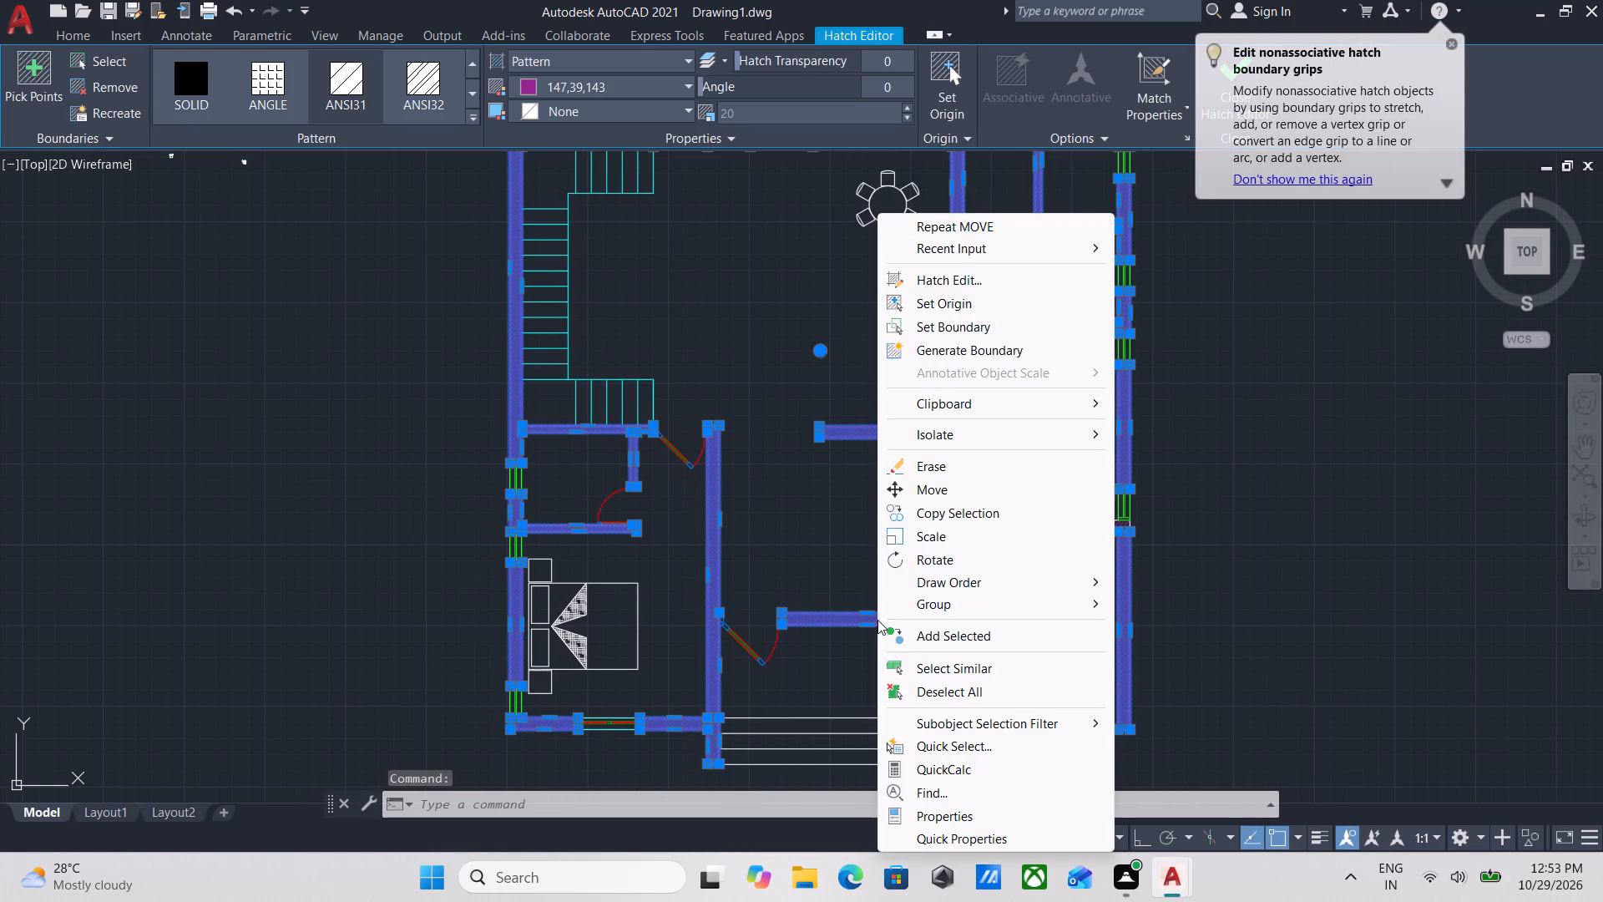
{"action": "left_click", "coordinate": [957, 472]}
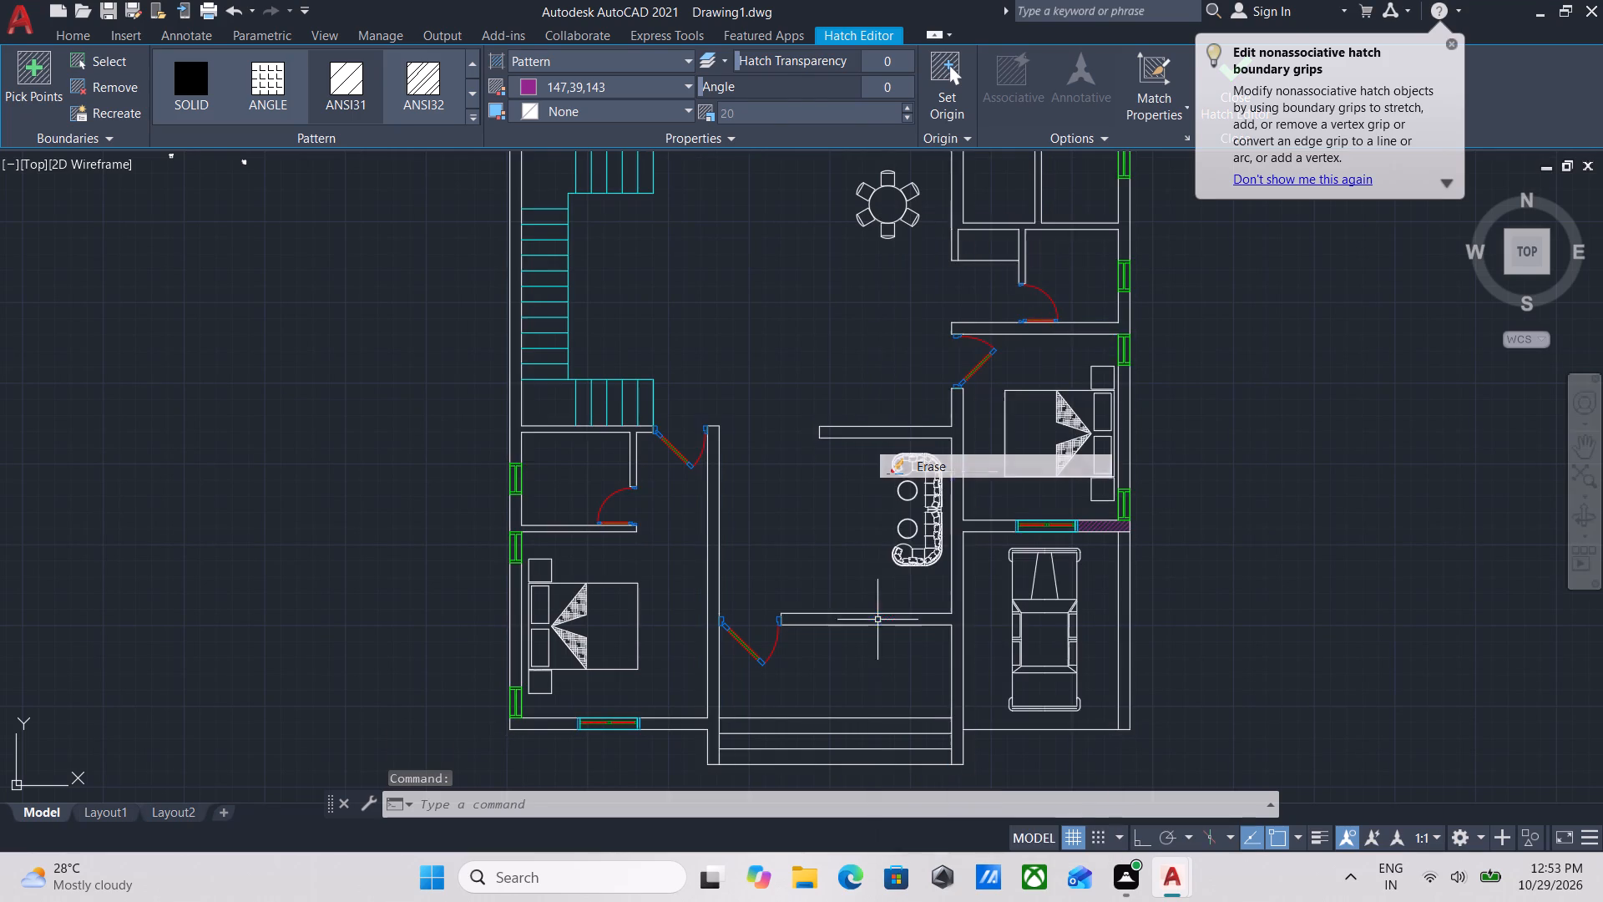
Copy the green window from the neighbouring plan's front wall twice, side by side, into the wall between the sofa room and front porch.
{"action": "scroll", "coordinate": [809, 674], "scroll_direction": "up", "scroll_amount": 2}
{"action": "scroll", "coordinate": [961, 536], "scroll_direction": "down", "scroll_amount": 1}
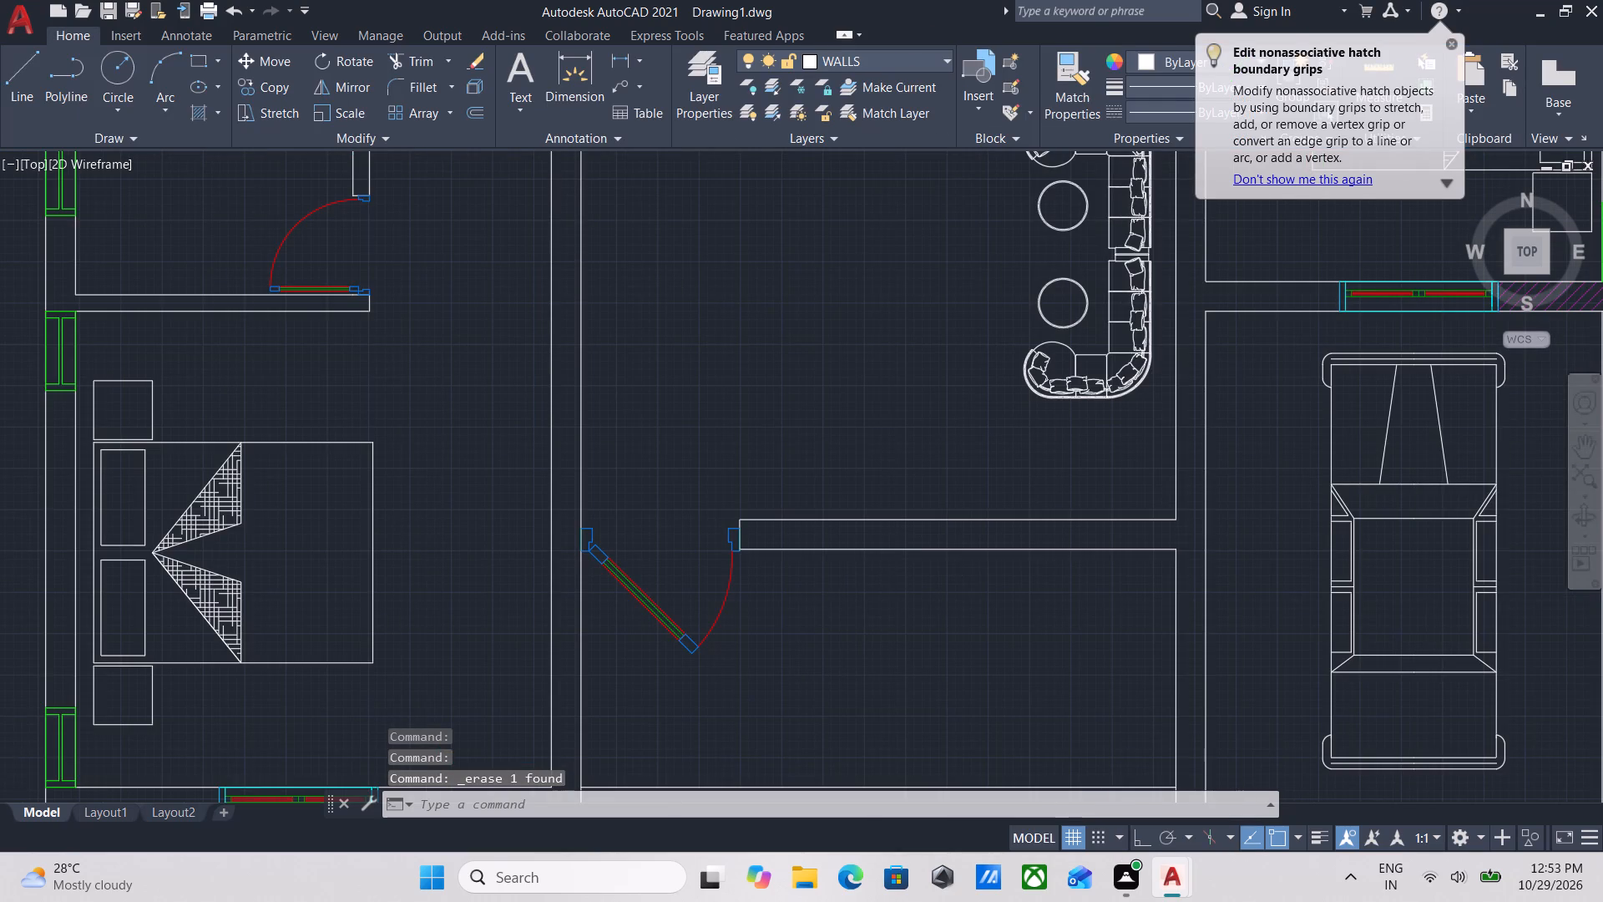
{"action": "scroll", "coordinate": [961, 536], "scroll_direction": "down", "scroll_amount": 1}
{"action": "middle_click", "coordinate": [961, 536]}
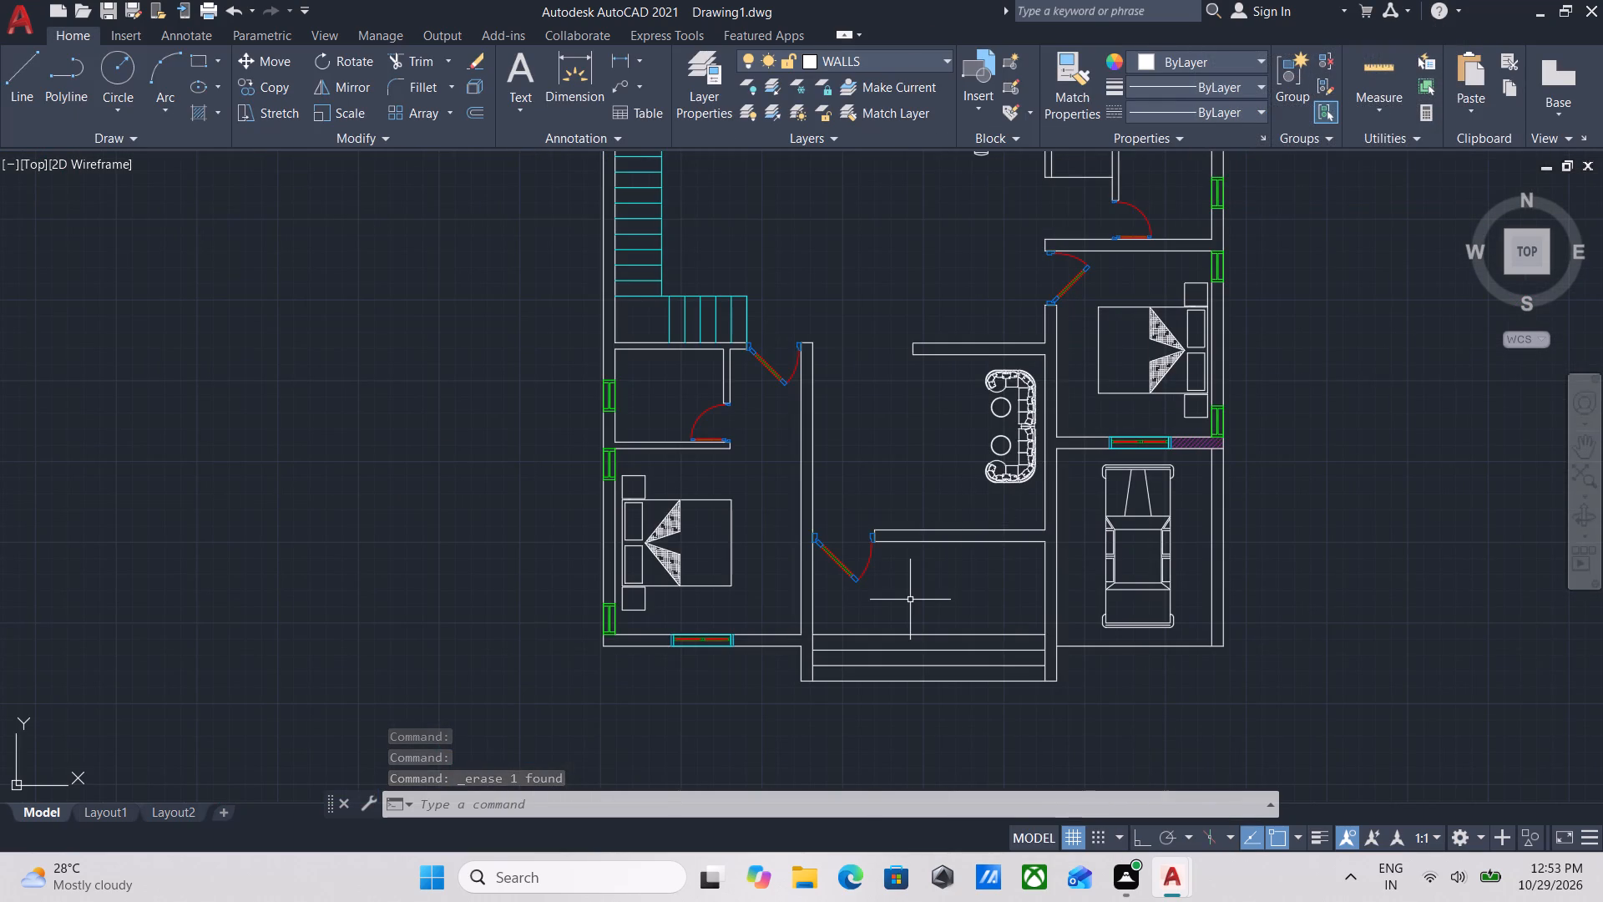
{"action": "scroll", "coordinate": [910, 600], "scroll_direction": "down", "scroll_amount": 2}
{"action": "middle_click_drag", "start_coordinate": [910, 600], "coordinate": [725, 571]}
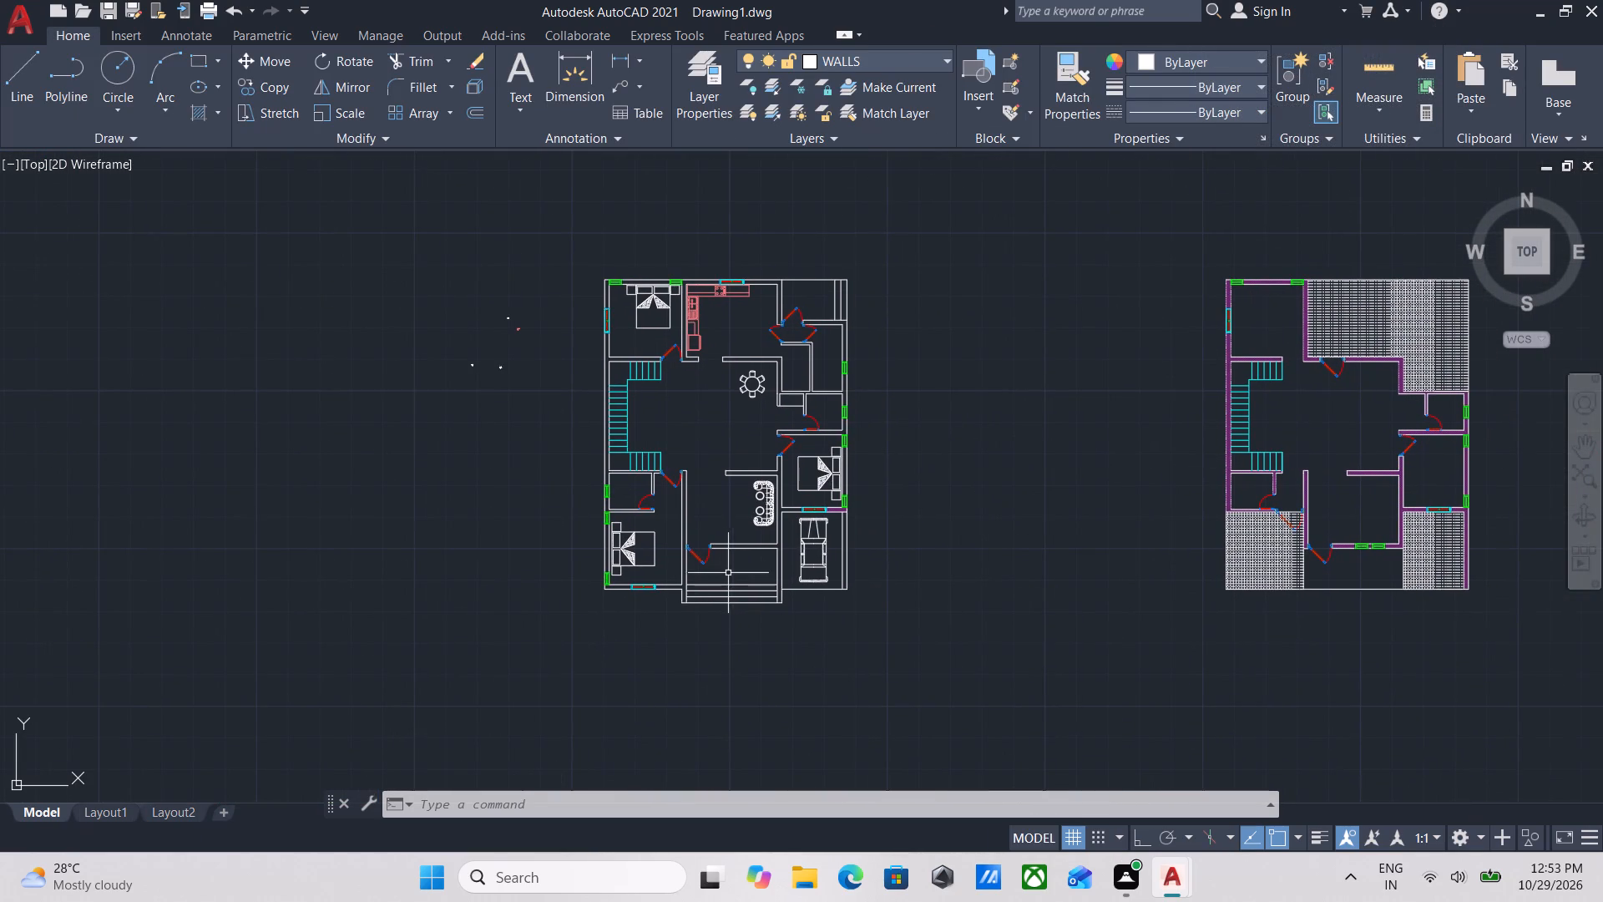
{"action": "scroll", "coordinate": [1450, 596], "scroll_direction": "up", "scroll_amount": 2}
{"action": "scroll", "coordinate": [1217, 451], "scroll_direction": "up", "scroll_amount": 3}
{"action": "scroll", "coordinate": [1257, 519], "scroll_direction": "up", "scroll_amount": 2}
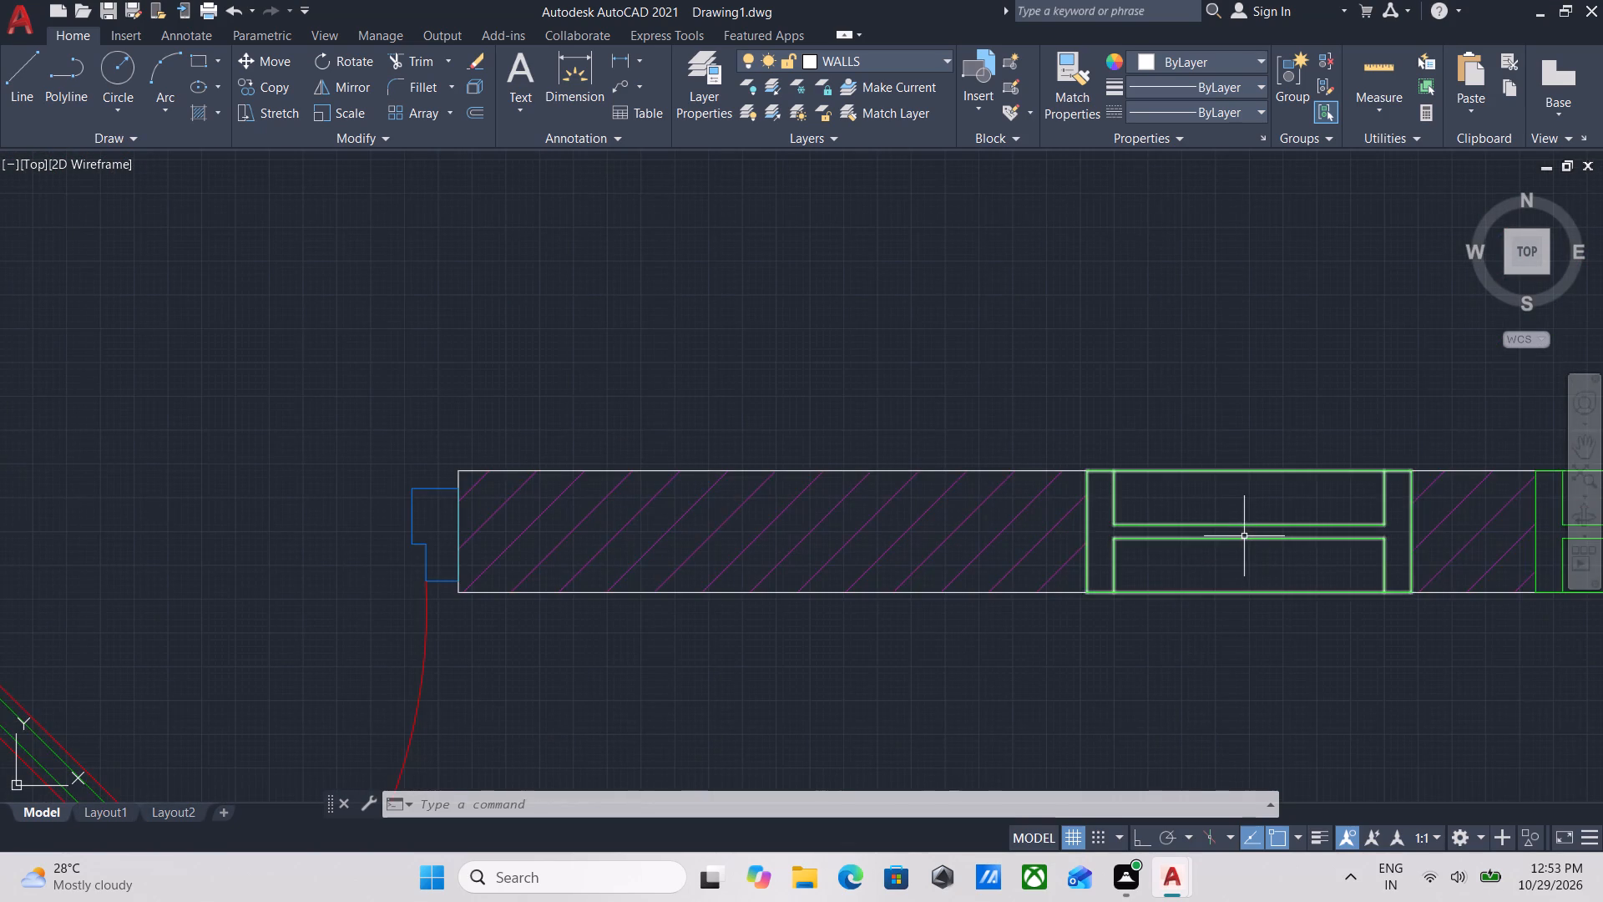
{"action": "left_click", "coordinate": [1241, 535]}
{"action": "type", "text": "CO"}
{"action": "key", "text": "Return"}
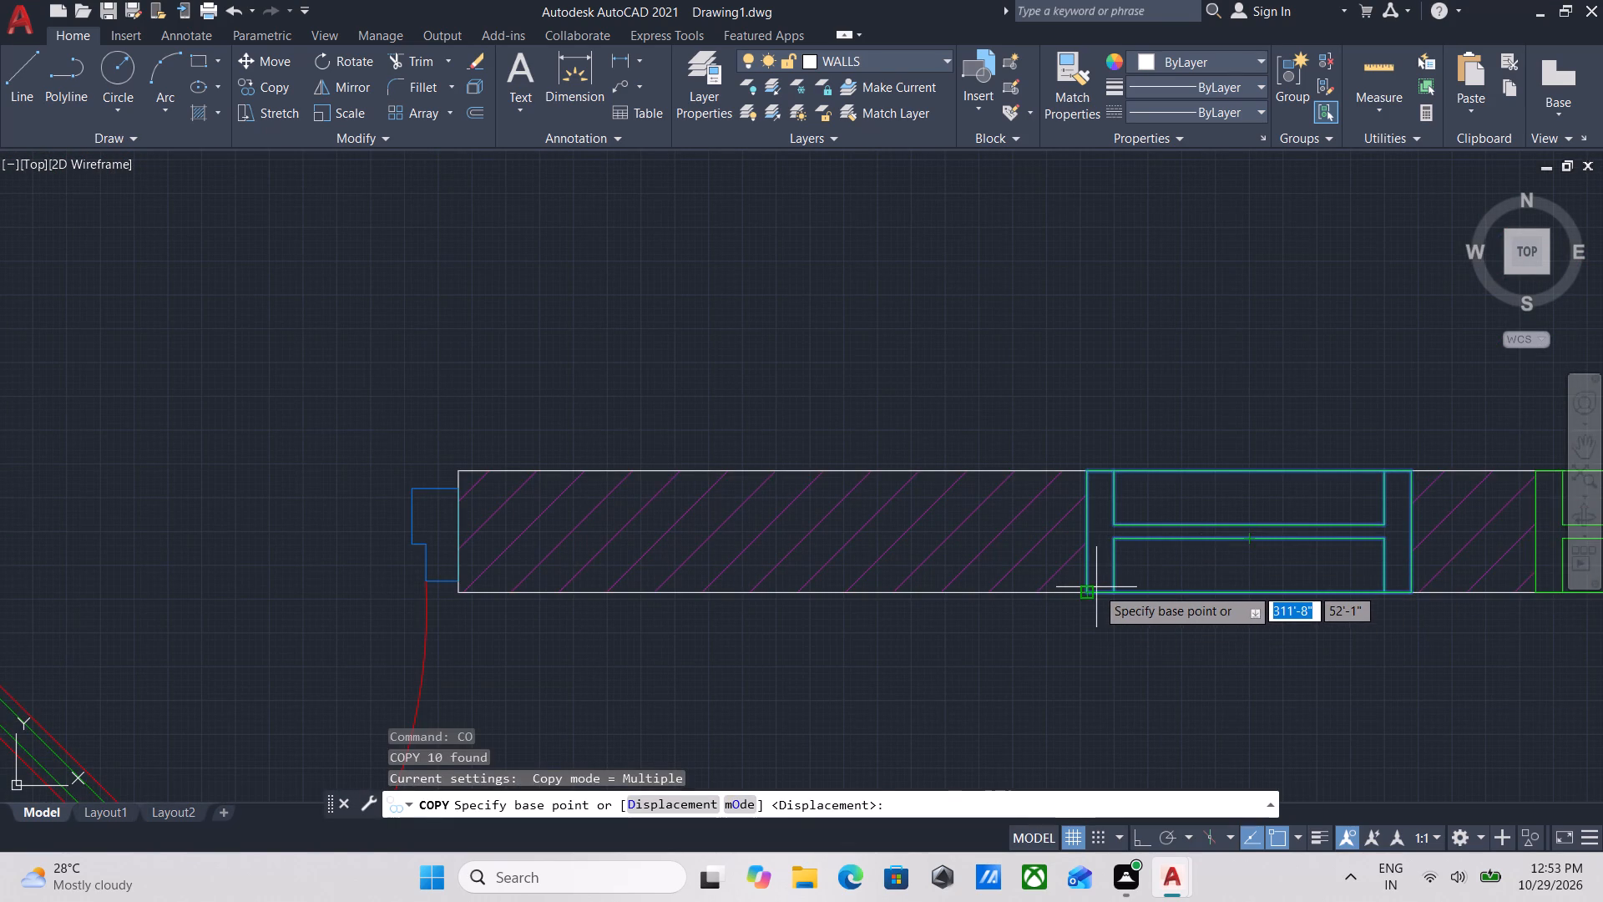
{"action": "left_click", "coordinate": [1096, 587]}
{"action": "scroll", "coordinate": [243, 532], "scroll_direction": "down", "scroll_amount": 2}
{"action": "middle_click_drag", "start_coordinate": [243, 532], "coordinate": [1228, 419]}
{"action": "scroll", "coordinate": [948, 513], "scroll_direction": "down", "scroll_amount": 2}
{"action": "middle_click_drag", "start_coordinate": [737, 540], "coordinate": [1219, 466]}
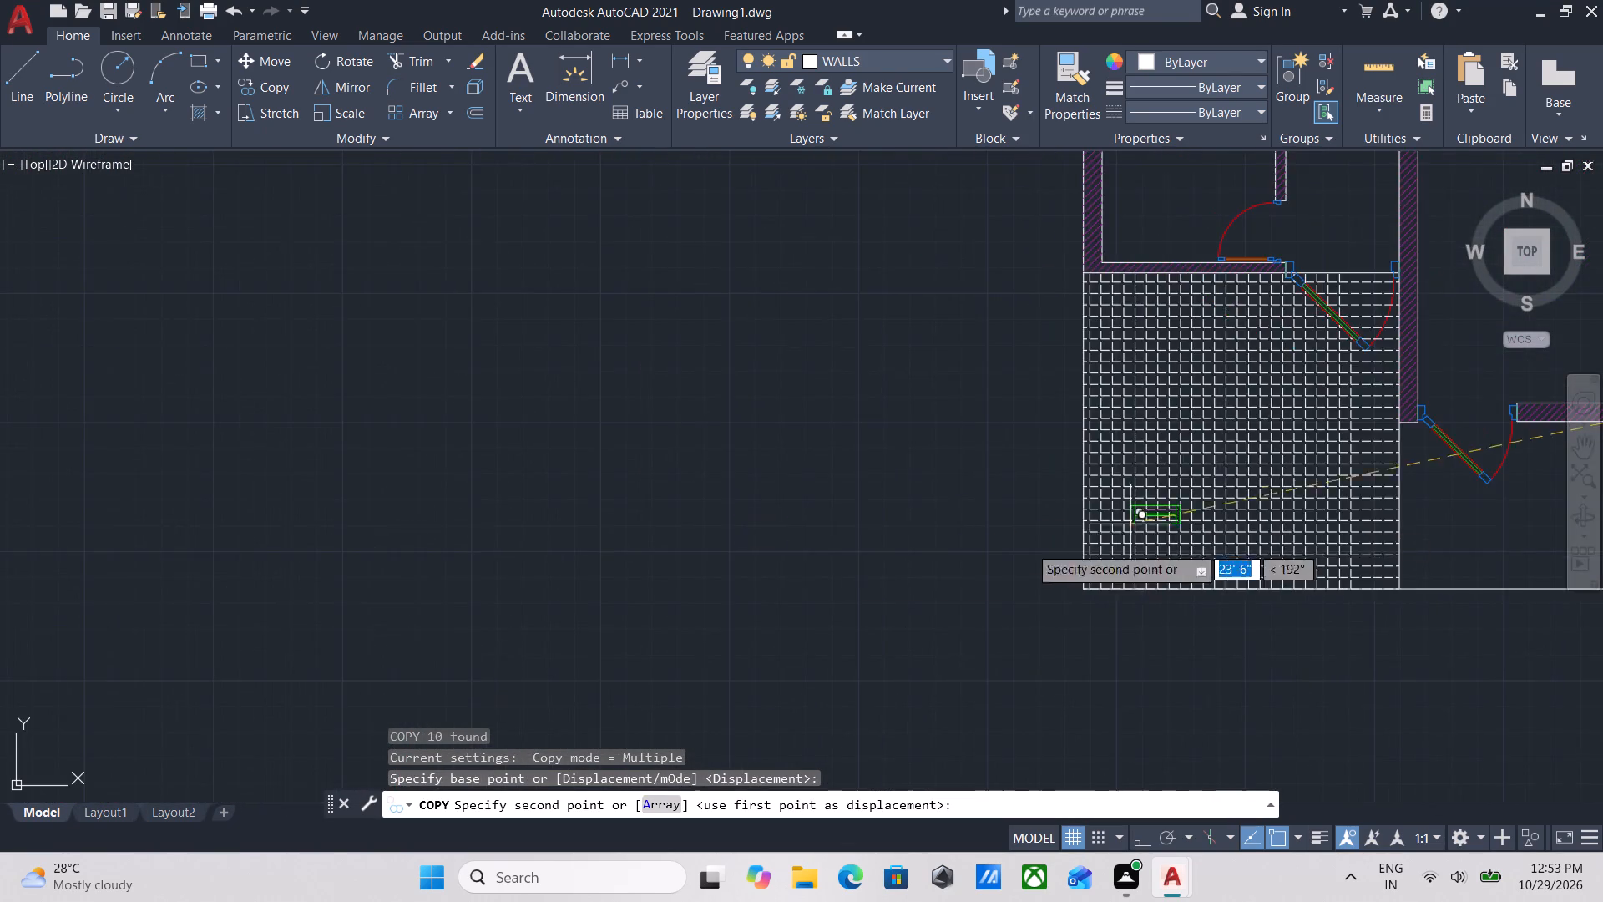
{"action": "scroll", "coordinate": [456, 530], "scroll_direction": "down", "scroll_amount": 2}
{"action": "middle_click_drag", "start_coordinate": [456, 530], "coordinate": [983, 492]}
{"action": "scroll", "coordinate": [453, 465], "scroll_direction": "up", "scroll_amount": 1}
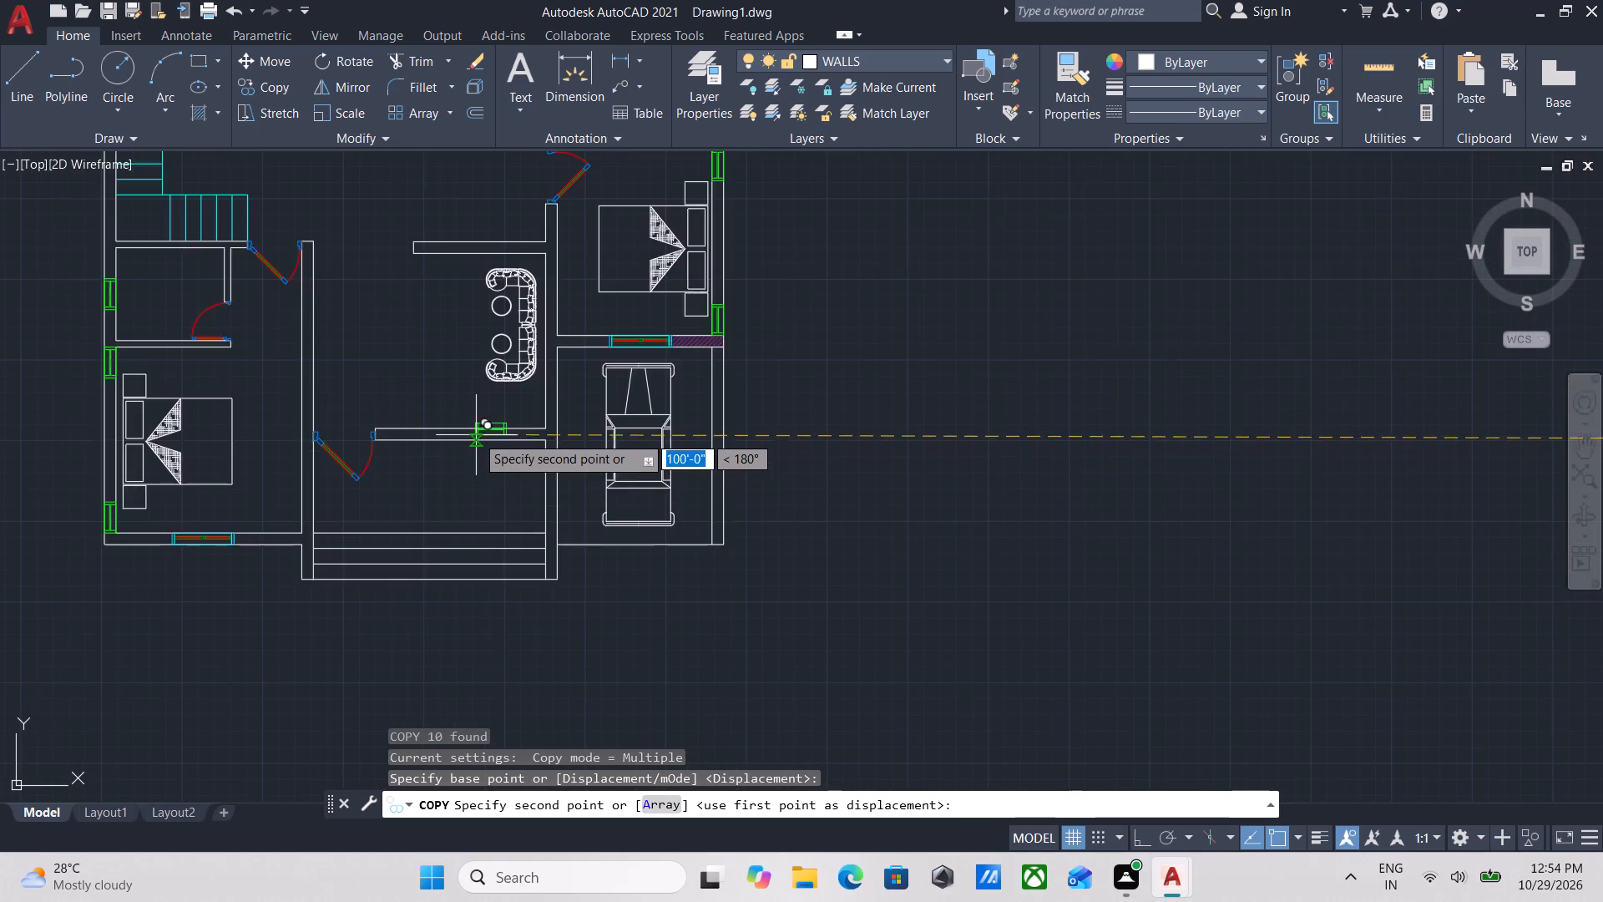
{"action": "scroll", "coordinate": [476, 434], "scroll_direction": "up", "scroll_amount": 3}
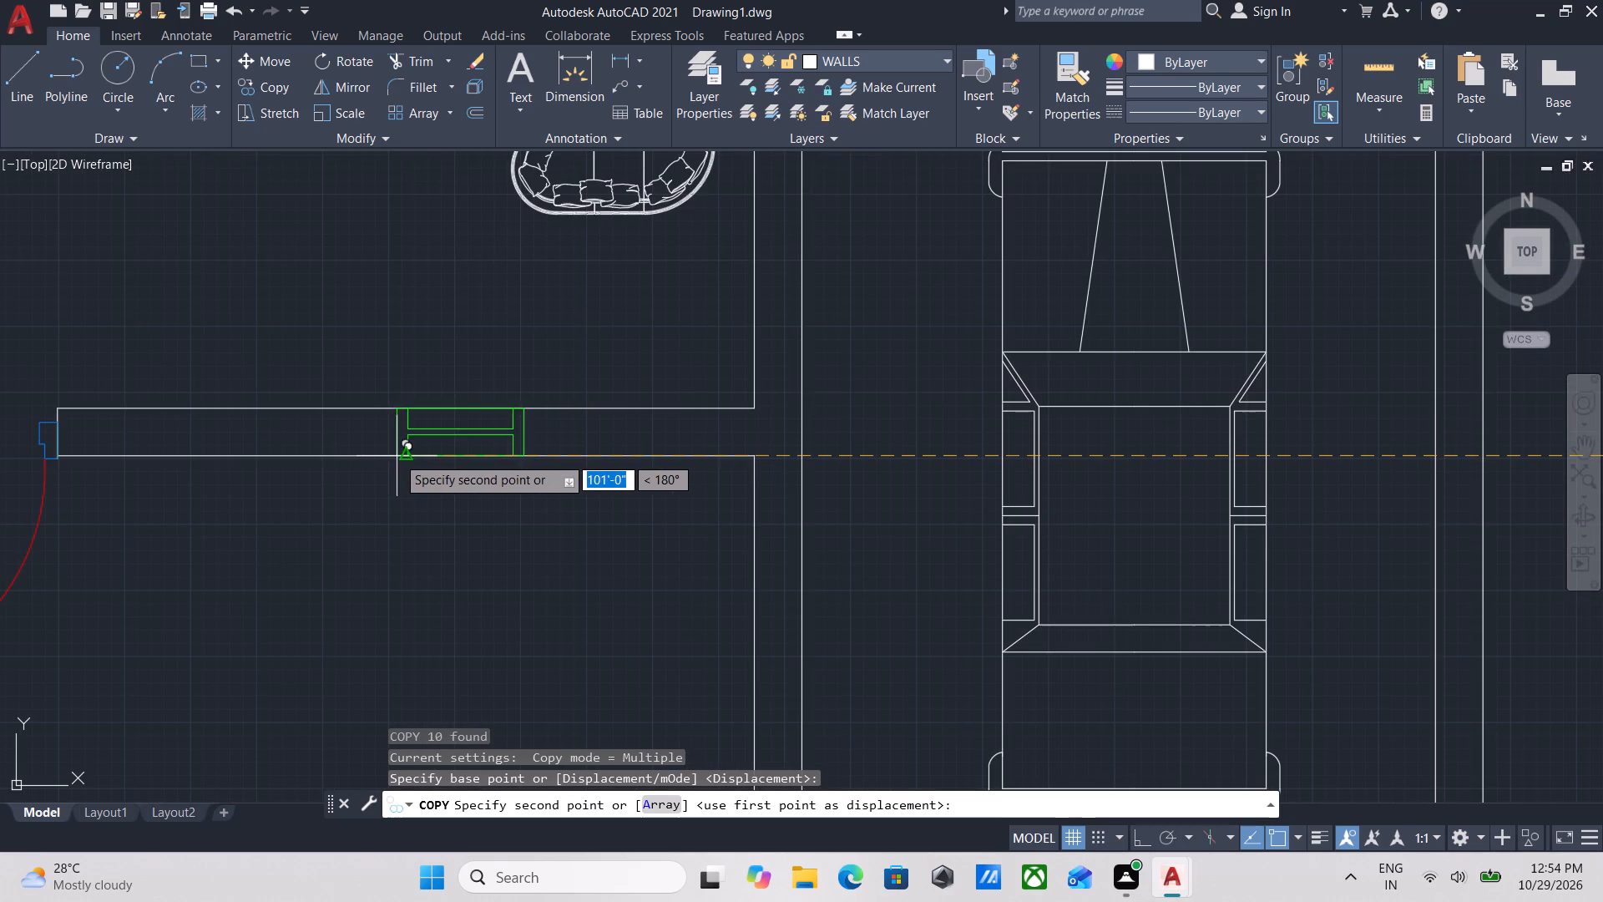
{"action": "left_click", "coordinate": [397, 456]}
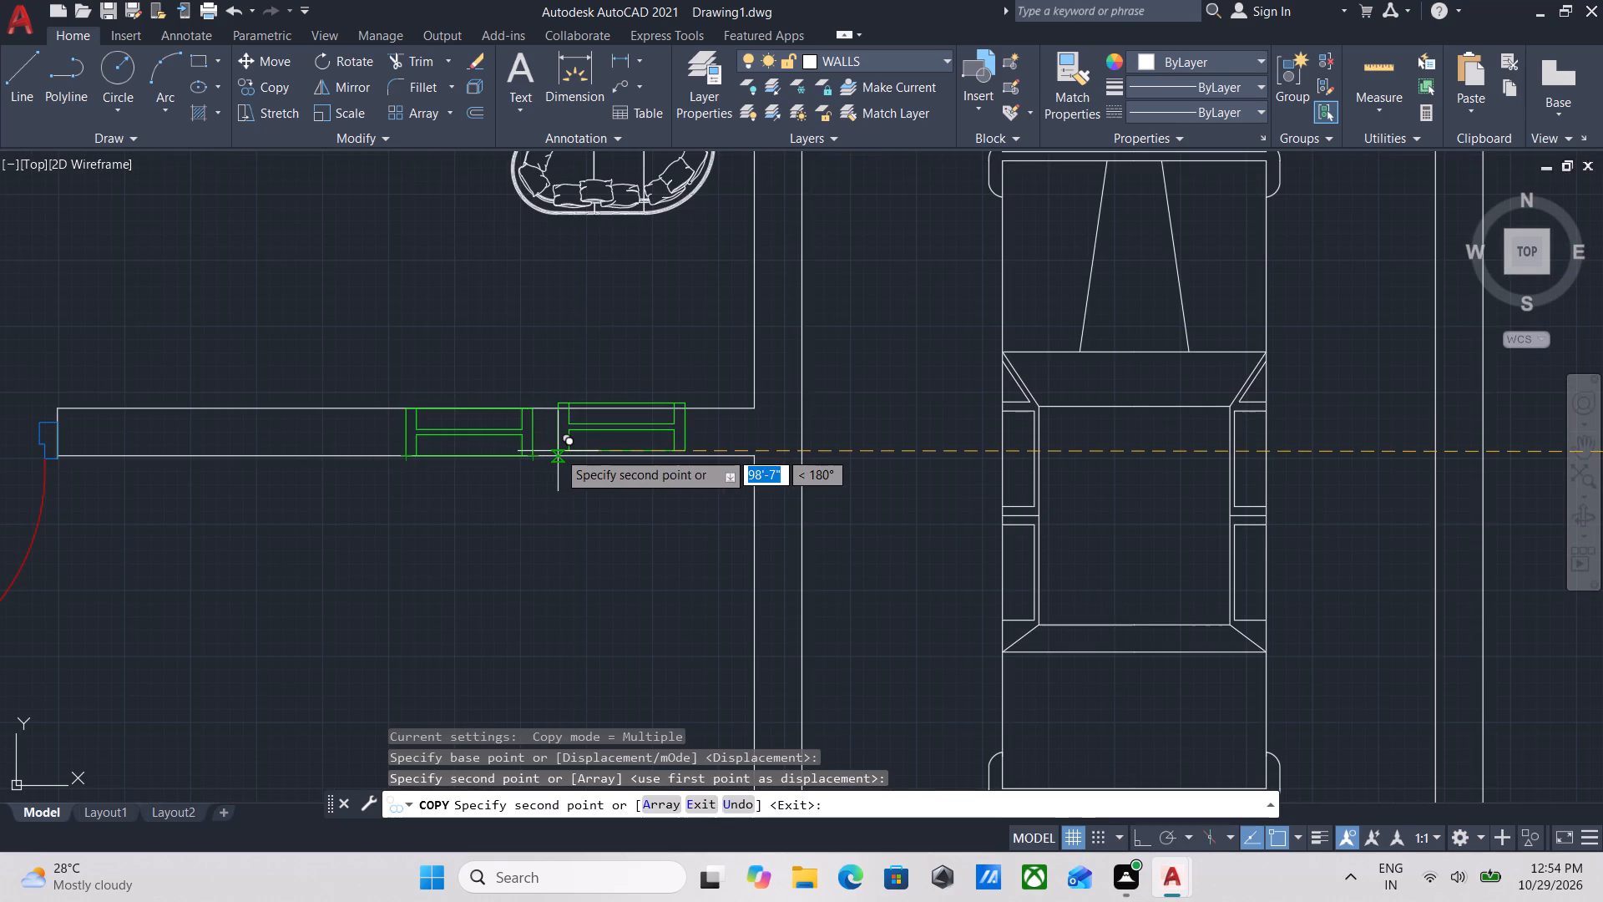
{"action": "left_click", "coordinate": [558, 451]}
{"action": "scroll", "coordinate": [643, 452], "scroll_direction": "down", "scroll_amount": 1}
{"action": "key", "text": "Escape"}
Start a purple hatch at scale 20 and fill the wall between the sofa room and the parking bay.
{"action": "middle_click_drag", "start_coordinate": [455, 477], "coordinate": [657, 542]}
{"action": "scroll", "coordinate": [673, 548], "scroll_direction": "down", "scroll_amount": 1}
{"action": "middle_click_drag", "start_coordinate": [657, 542], "coordinate": [767, 596]}
{"action": "scroll", "coordinate": [786, 603], "scroll_direction": "up", "scroll_amount": 1}
{"action": "scroll", "coordinate": [670, 481], "scroll_direction": "down", "scroll_amount": 2}
{"action": "middle_click_drag", "start_coordinate": [667, 479], "coordinate": [723, 570]}
{"action": "key", "text": "h"}
{"action": "key", "text": "Return"}
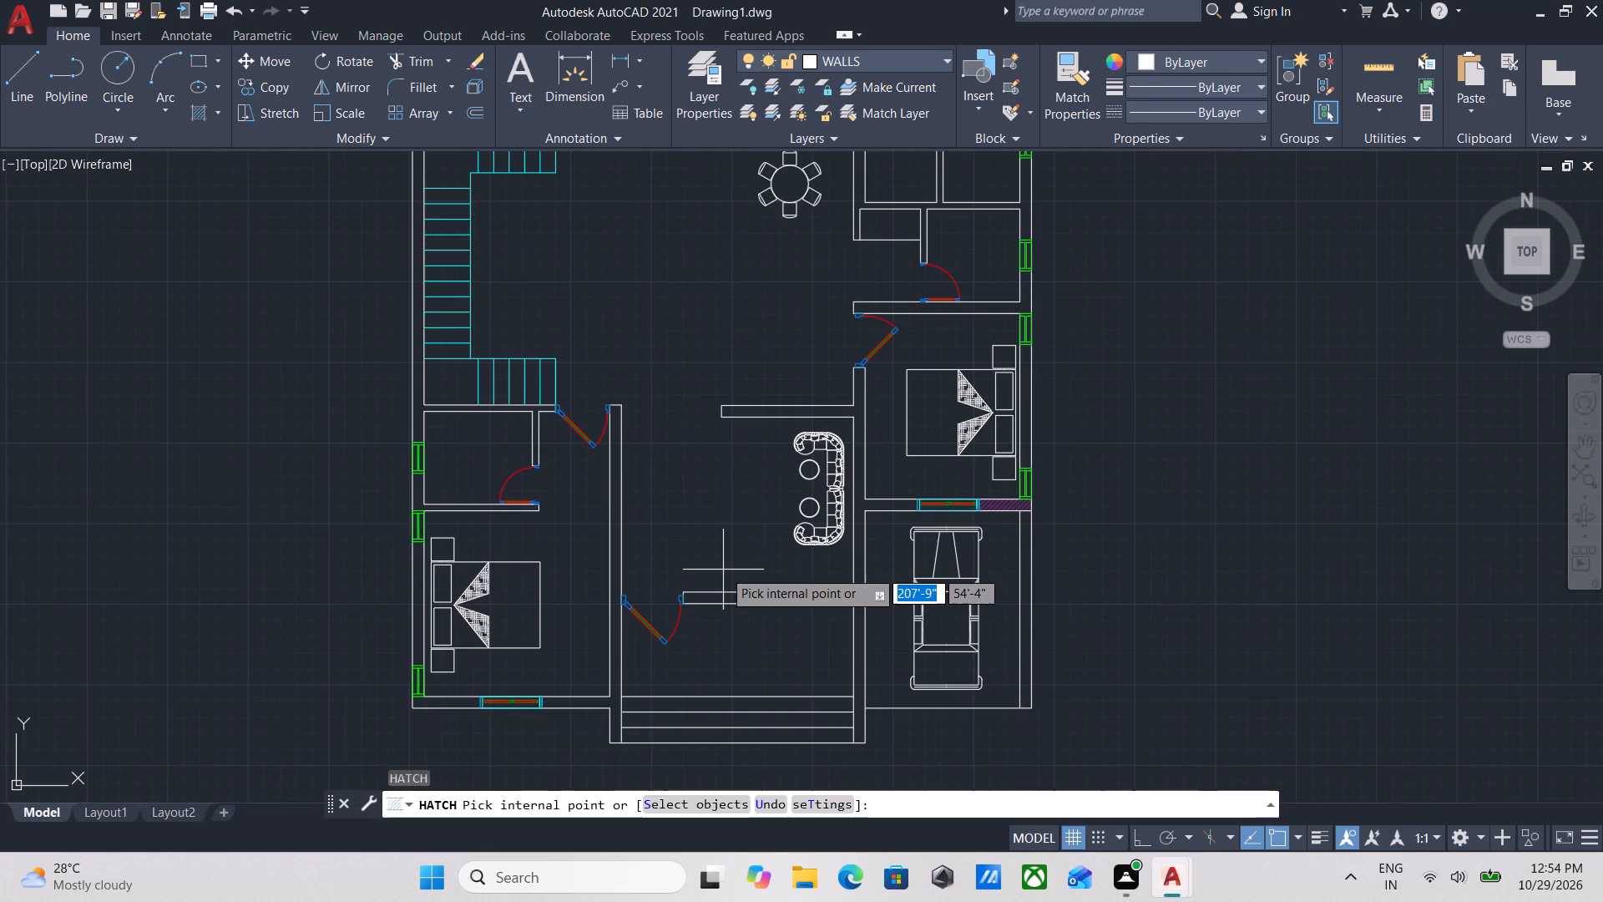
{"action": "scroll", "coordinate": [889, 650], "scroll_direction": "up", "scroll_amount": 3}
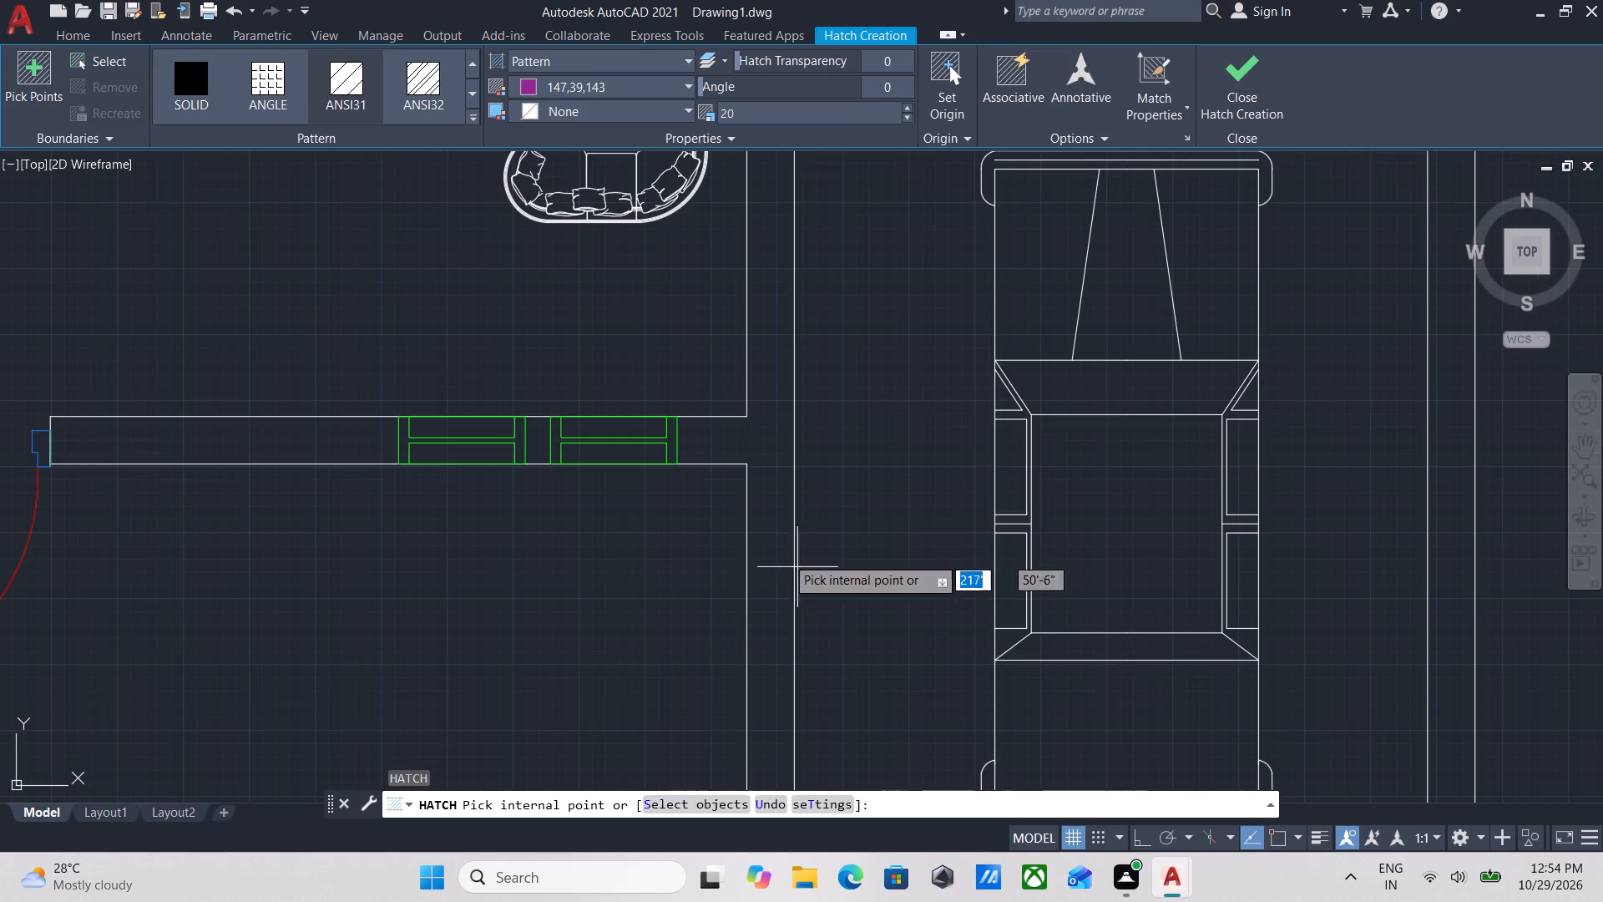
{"action": "left_click", "coordinate": [764, 430]}
{"action": "scroll", "coordinate": [764, 430], "scroll_direction": "down", "scroll_amount": 1}
{"action": "left_click", "coordinate": [978, 484]}
{"action": "scroll", "coordinate": [979, 484], "scroll_direction": "down", "scroll_amount": 1}
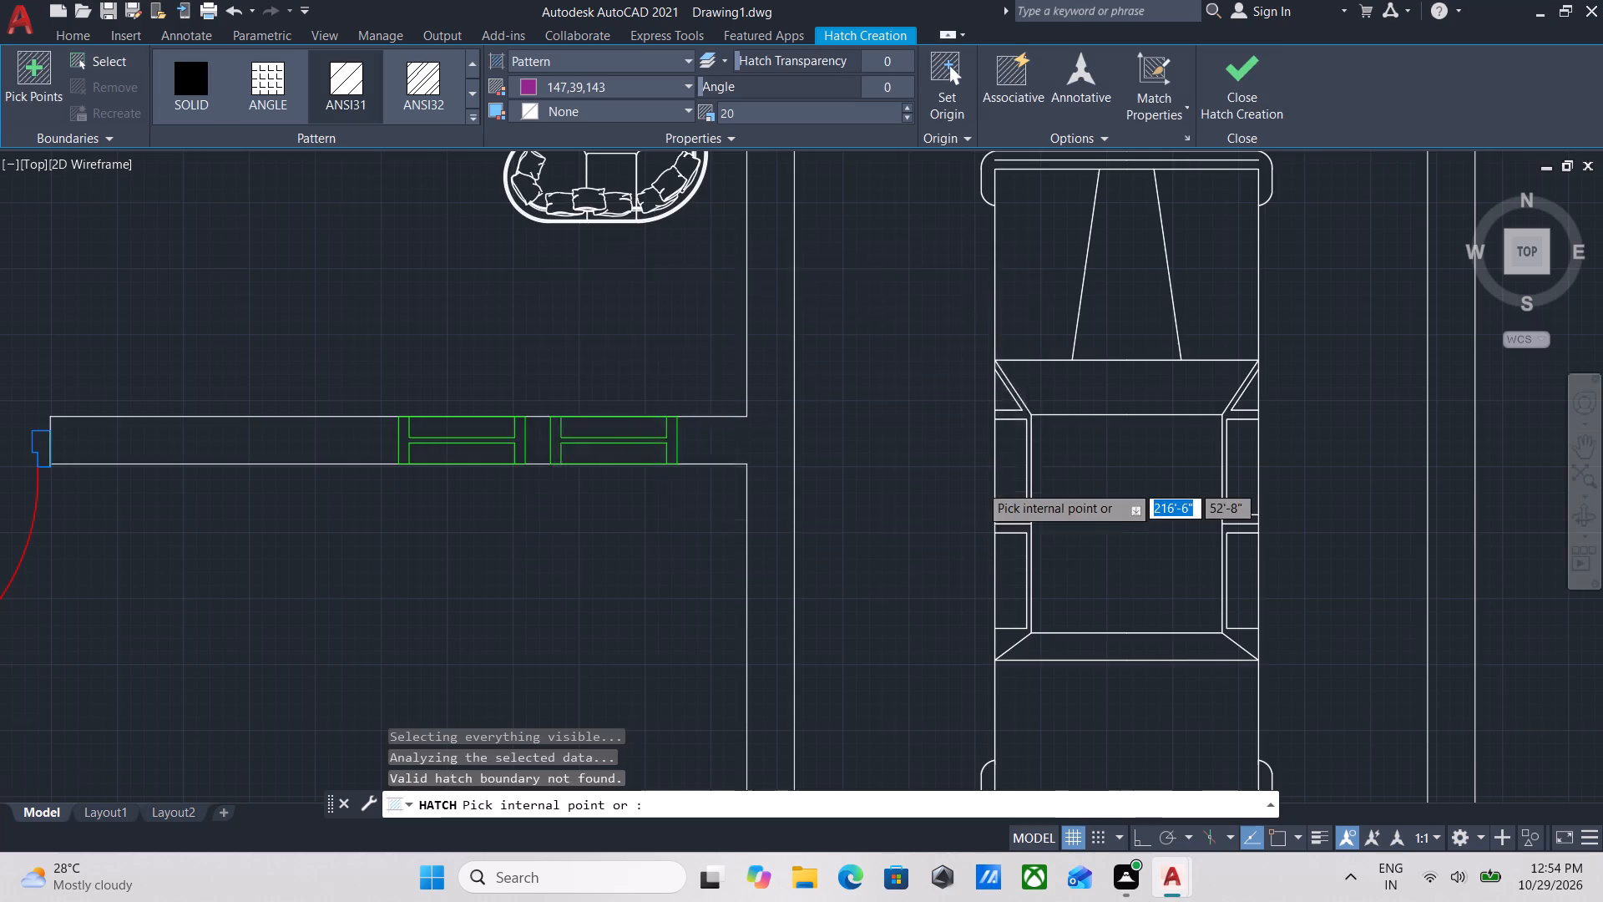
{"action": "scroll", "coordinate": [979, 484], "scroll_direction": "down", "scroll_amount": 3}
{"action": "left_click", "coordinate": [930, 478]}
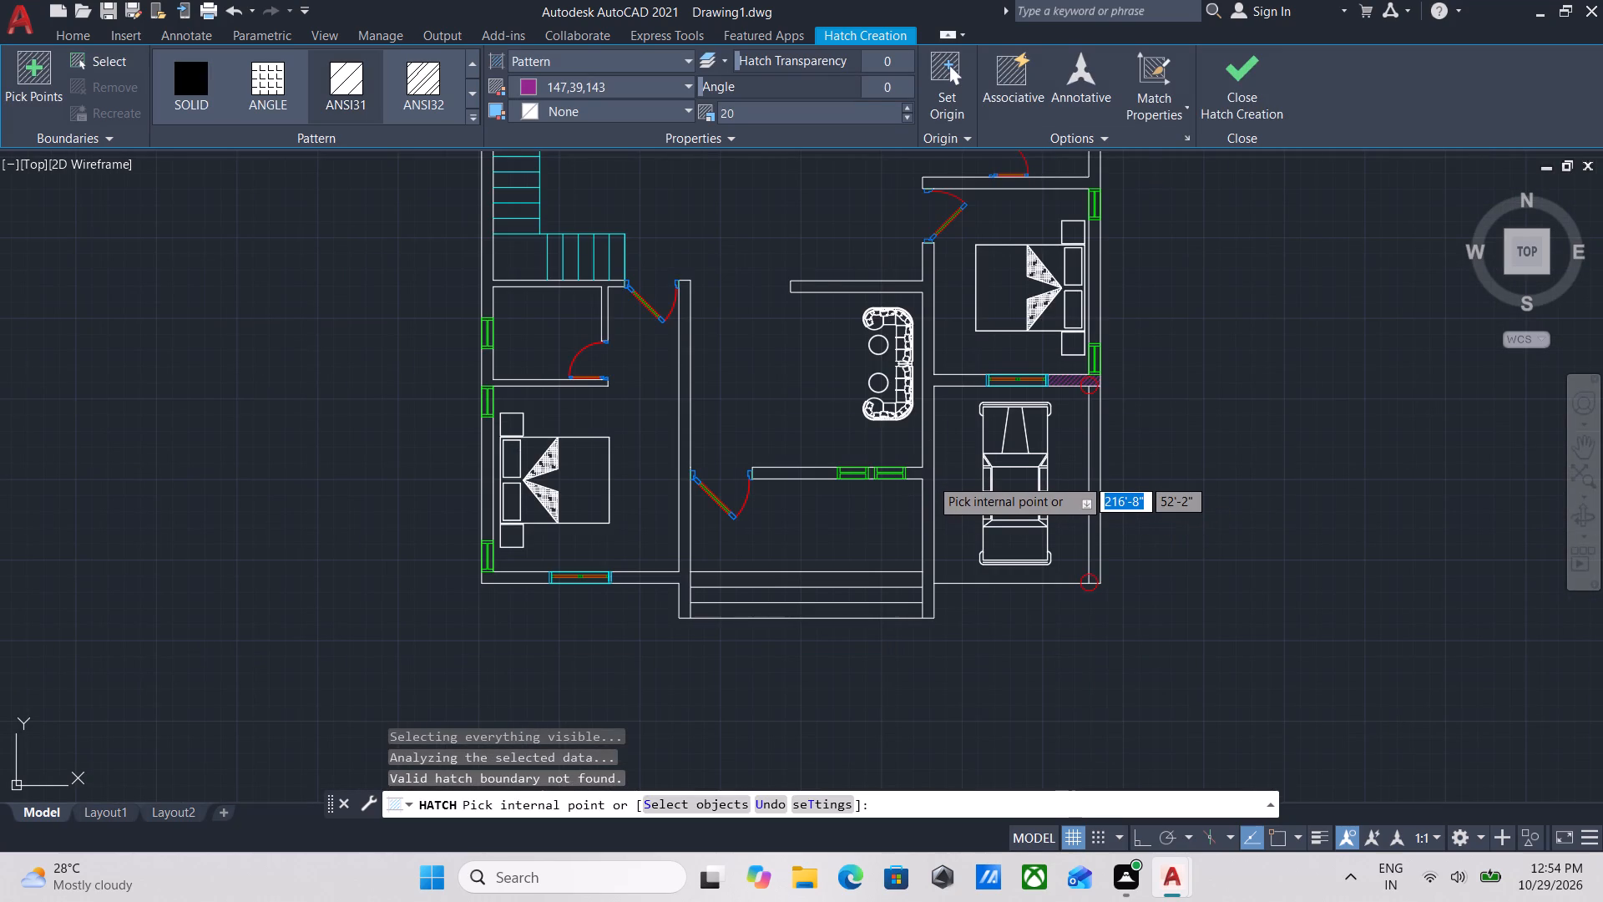
Add the sofa room's front wall to the hatch, covering the segment beside the door and the piece between the two windows.
{"action": "scroll", "coordinate": [930, 477], "scroll_direction": "up", "scroll_amount": 1}
{"action": "middle_click_drag", "start_coordinate": [930, 477], "coordinate": [956, 558]}
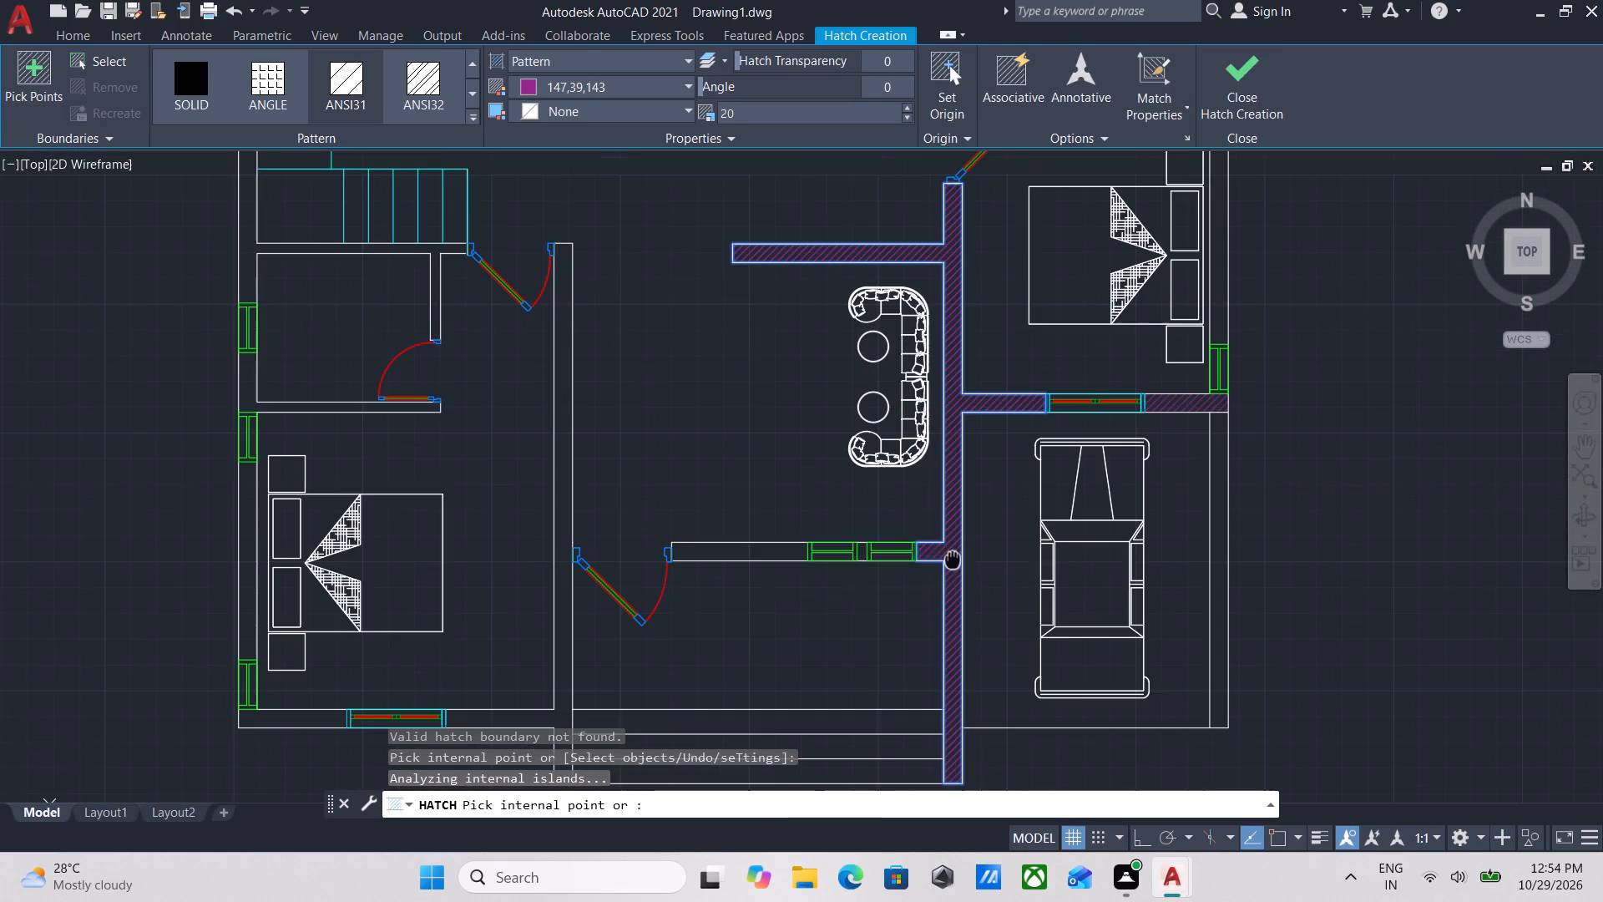
{"action": "left_click", "coordinate": [762, 552]}
{"action": "scroll", "coordinate": [848, 562], "scroll_direction": "up", "scroll_amount": 3}
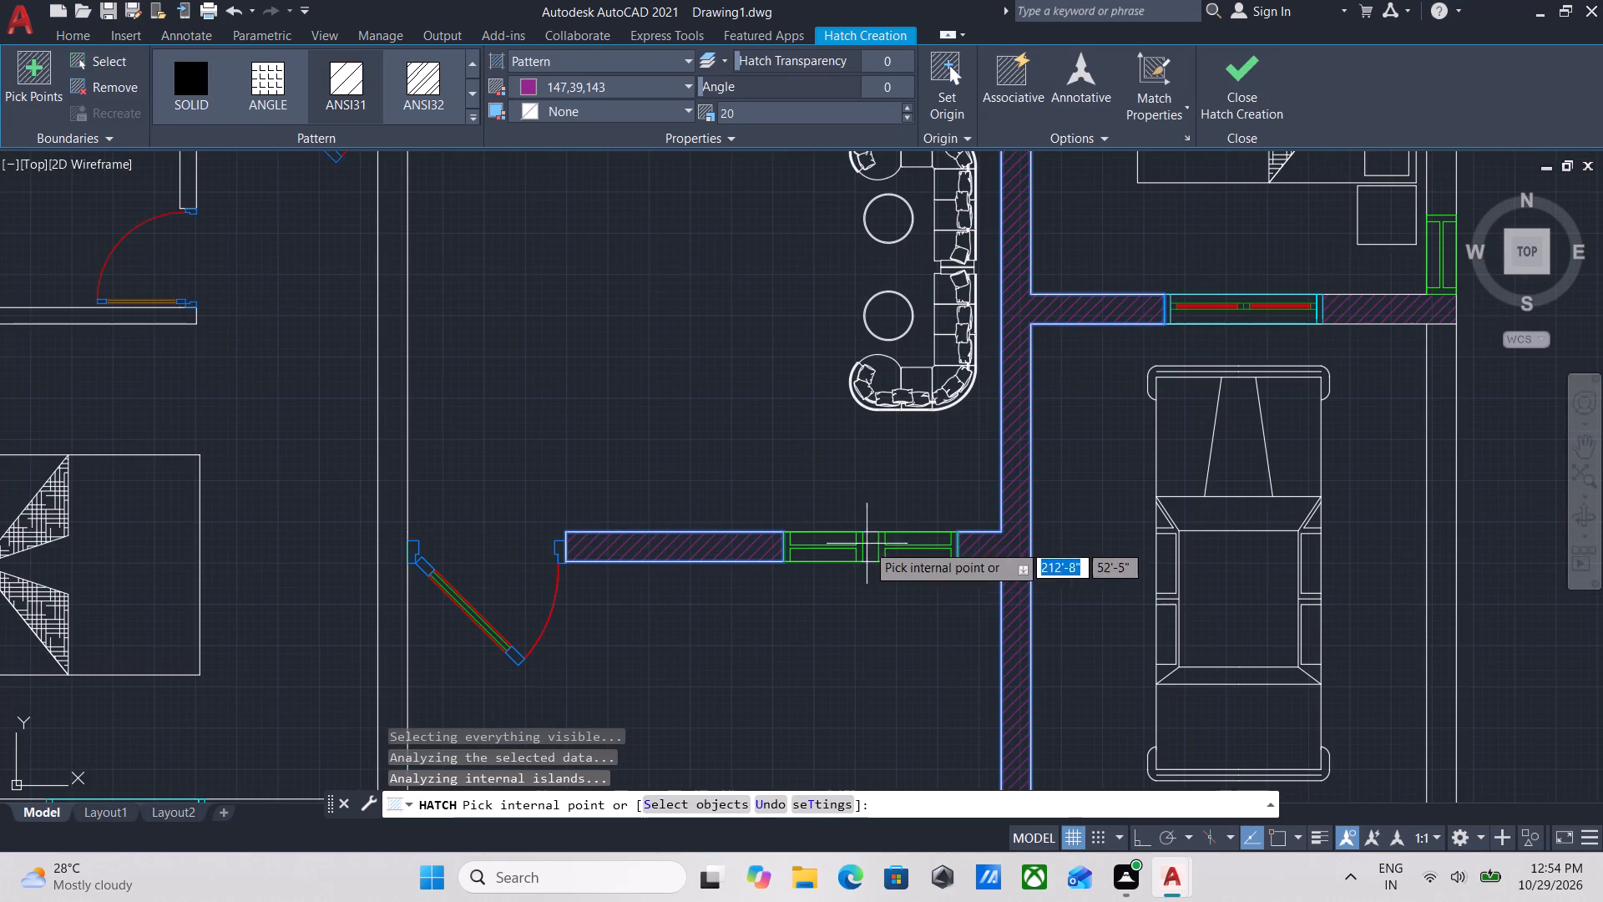
{"action": "left_click", "coordinate": [870, 540]}
Extend the hatch to the walls around the front-left bedroom: the inner side wall, the front corner and the outer wall between windows.
{"action": "middle_click_drag", "start_coordinate": [682, 533], "coordinate": [968, 550]}
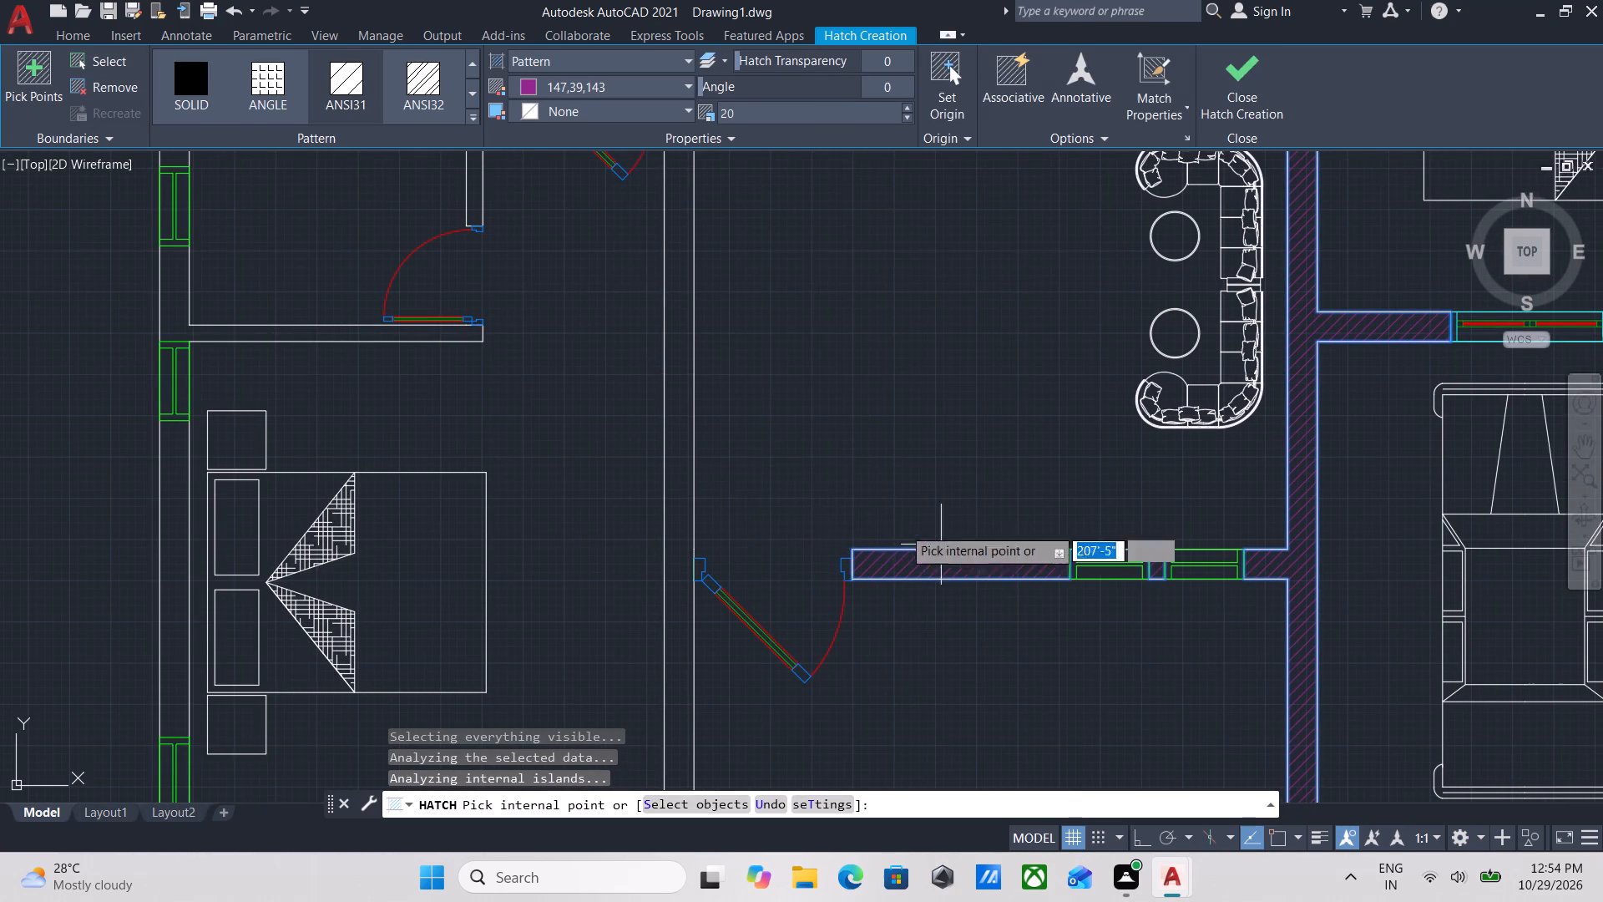
{"action": "left_click", "coordinate": [684, 488]}
{"action": "scroll", "coordinate": [684, 488], "scroll_direction": "down", "scroll_amount": 2}
{"action": "middle_click_drag", "start_coordinate": [684, 488], "coordinate": [791, 492]}
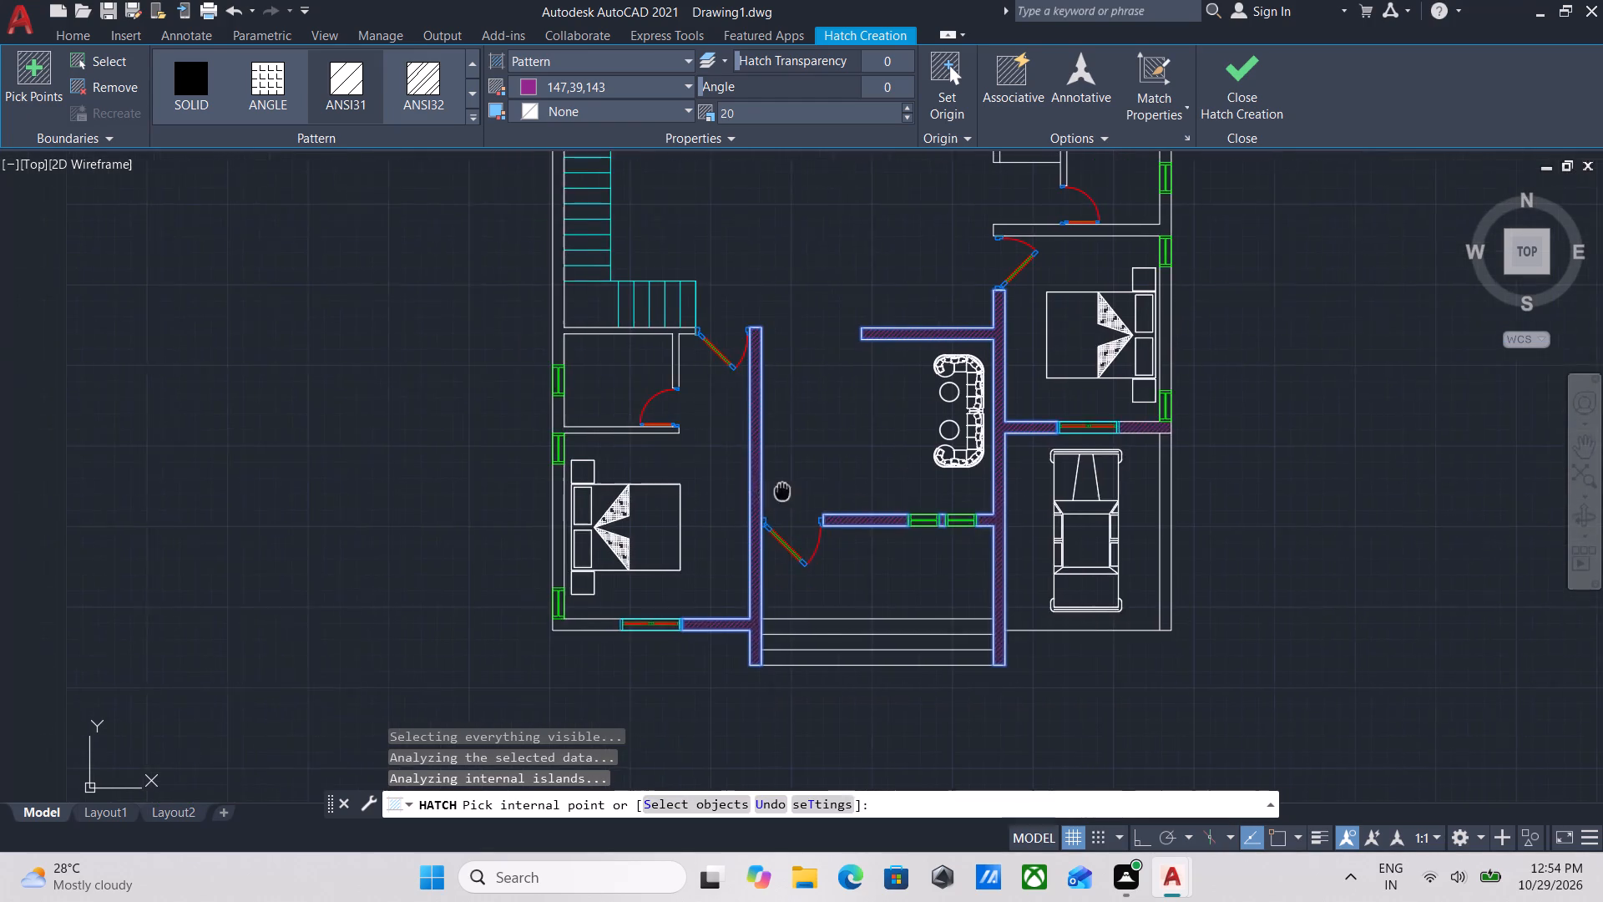
{"action": "middle_click_drag", "start_coordinate": [791, 492], "coordinate": [830, 494]}
{"action": "scroll", "coordinate": [674, 656], "scroll_direction": "up", "scroll_amount": 2}
{"action": "left_click", "coordinate": [638, 587]}
{"action": "middle_click_drag", "start_coordinate": [599, 576], "coordinate": [723, 768]}
{"action": "scroll", "coordinate": [723, 768], "scroll_direction": "up", "scroll_amount": 1}
{"action": "left_click", "coordinate": [658, 562]}
Extend the hatch to the bathroom's outer wall and lower partition, and to the outer wall and partitions around the staircase.
{"action": "scroll", "coordinate": [658, 562], "scroll_direction": "down", "scroll_amount": 1}
{"action": "middle_click_drag", "start_coordinate": [658, 562], "coordinate": [680, 623]}
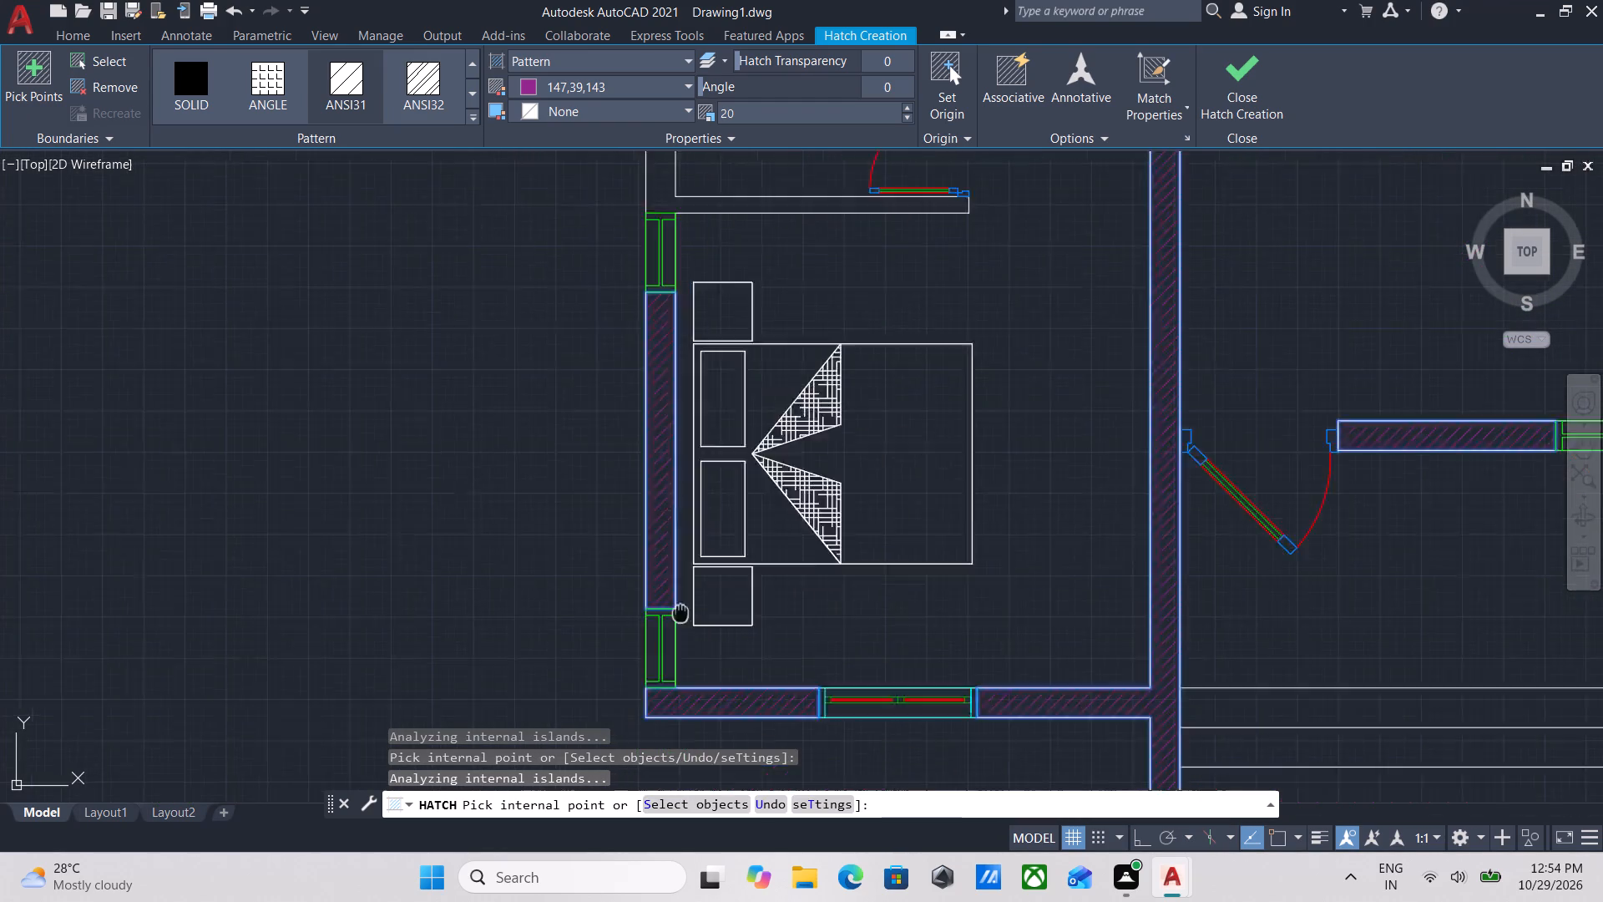
{"action": "middle_click_drag", "start_coordinate": [680, 623], "coordinate": [685, 711]}
{"action": "scroll", "coordinate": [720, 499], "scroll_direction": "down", "scroll_amount": 1}
{"action": "middle_click_drag", "start_coordinate": [720, 499], "coordinate": [718, 675]}
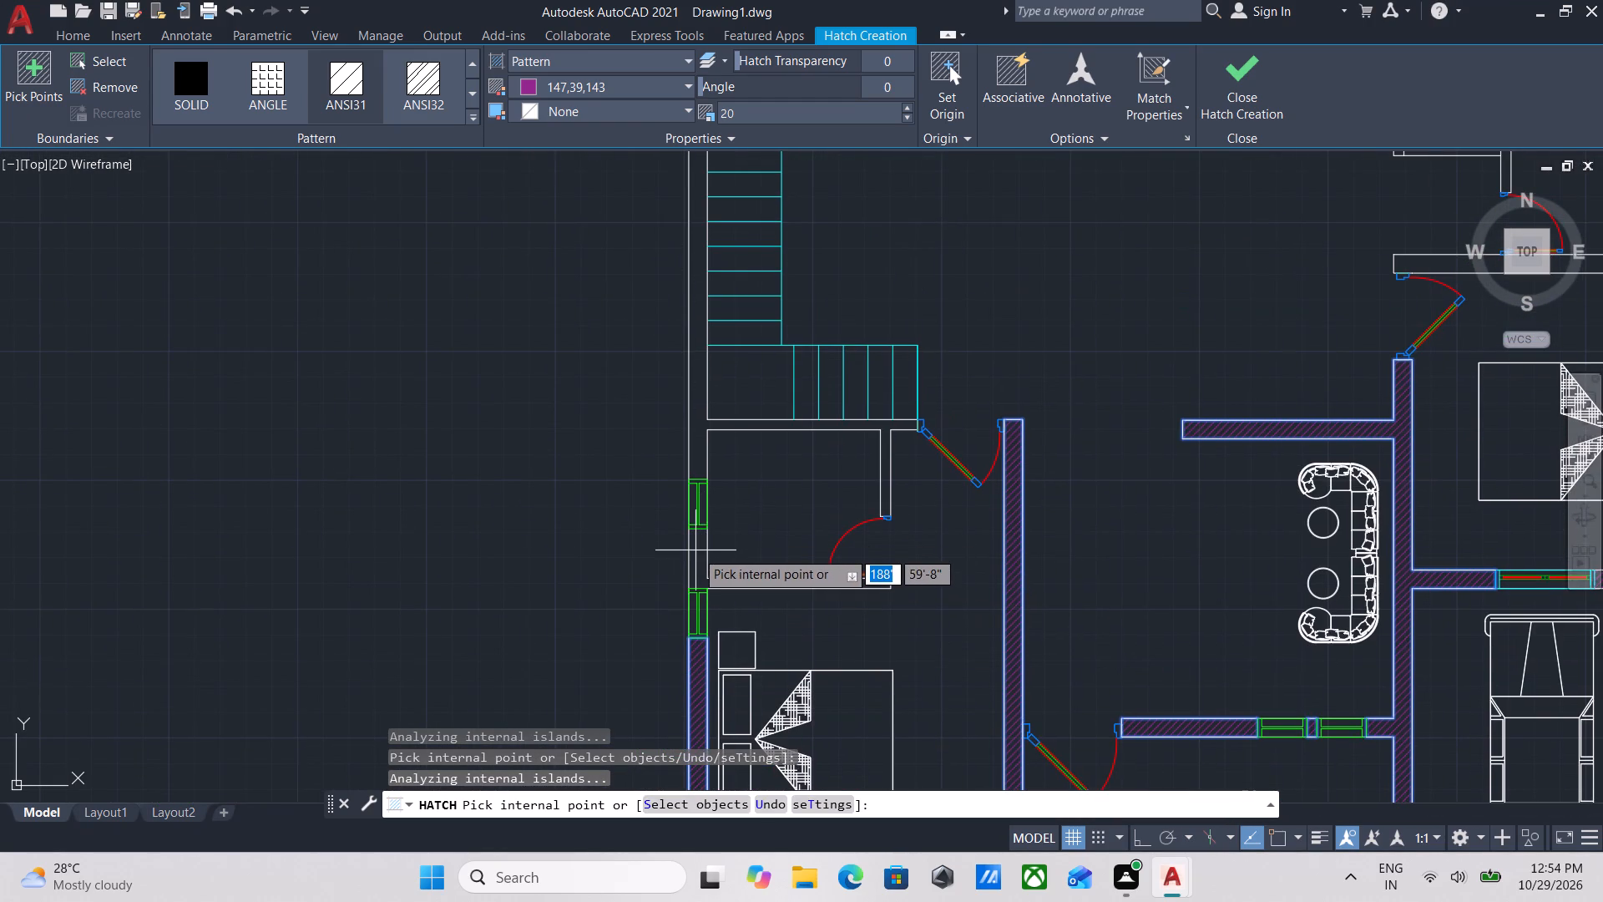
{"action": "left_click", "coordinate": [695, 550]}
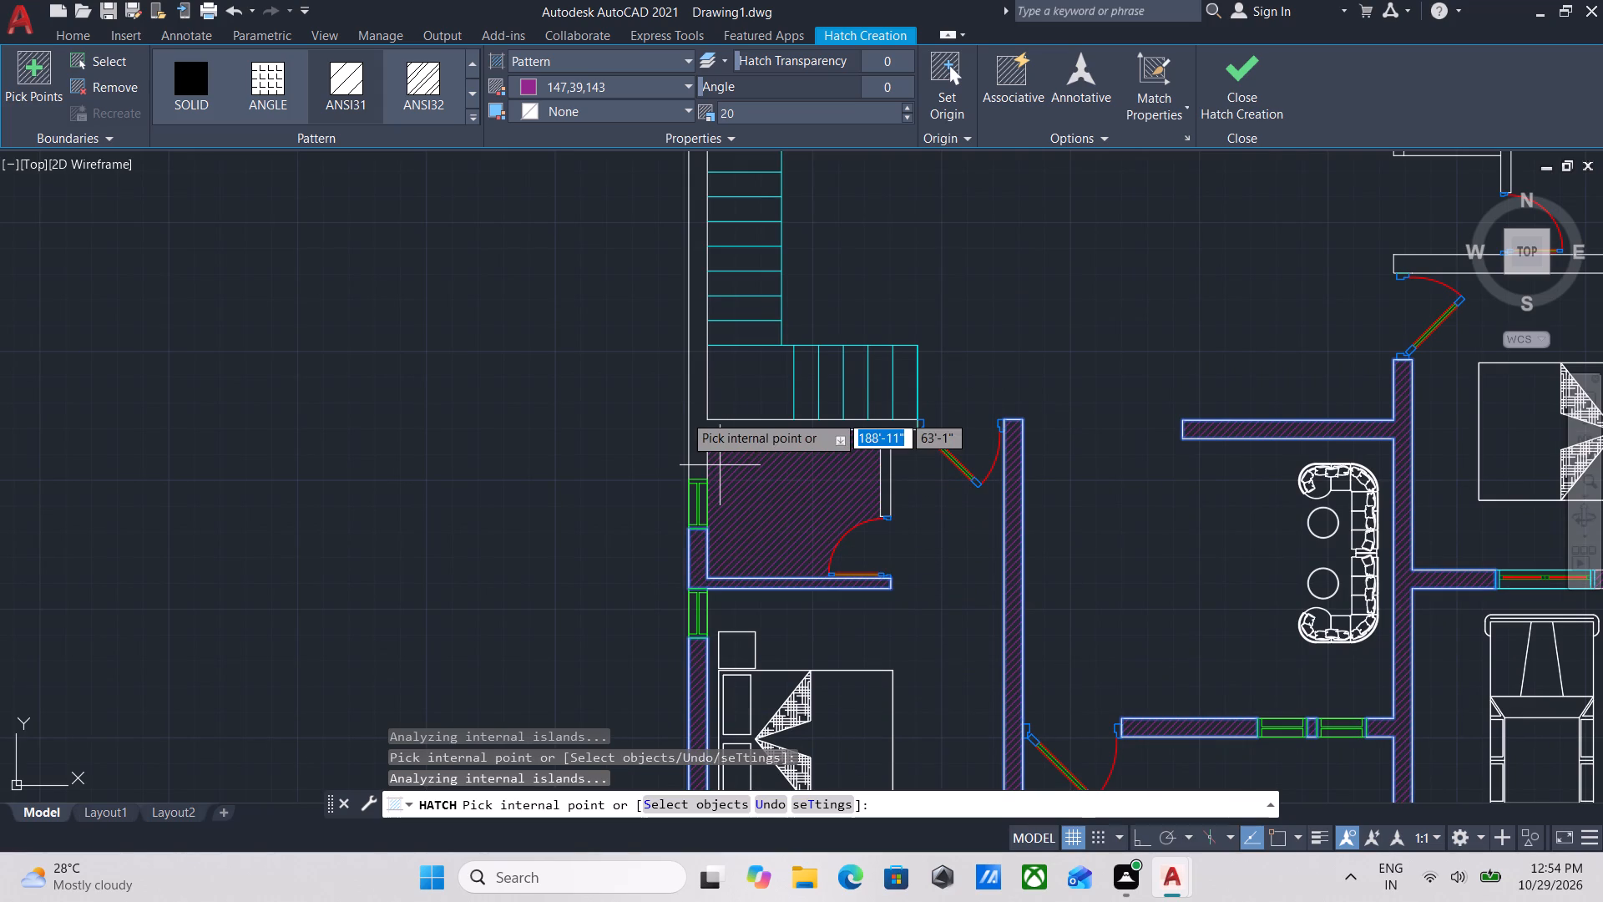
{"action": "scroll", "coordinate": [669, 363], "scroll_direction": "up", "scroll_amount": 2}
{"action": "left_click", "coordinate": [743, 495]}
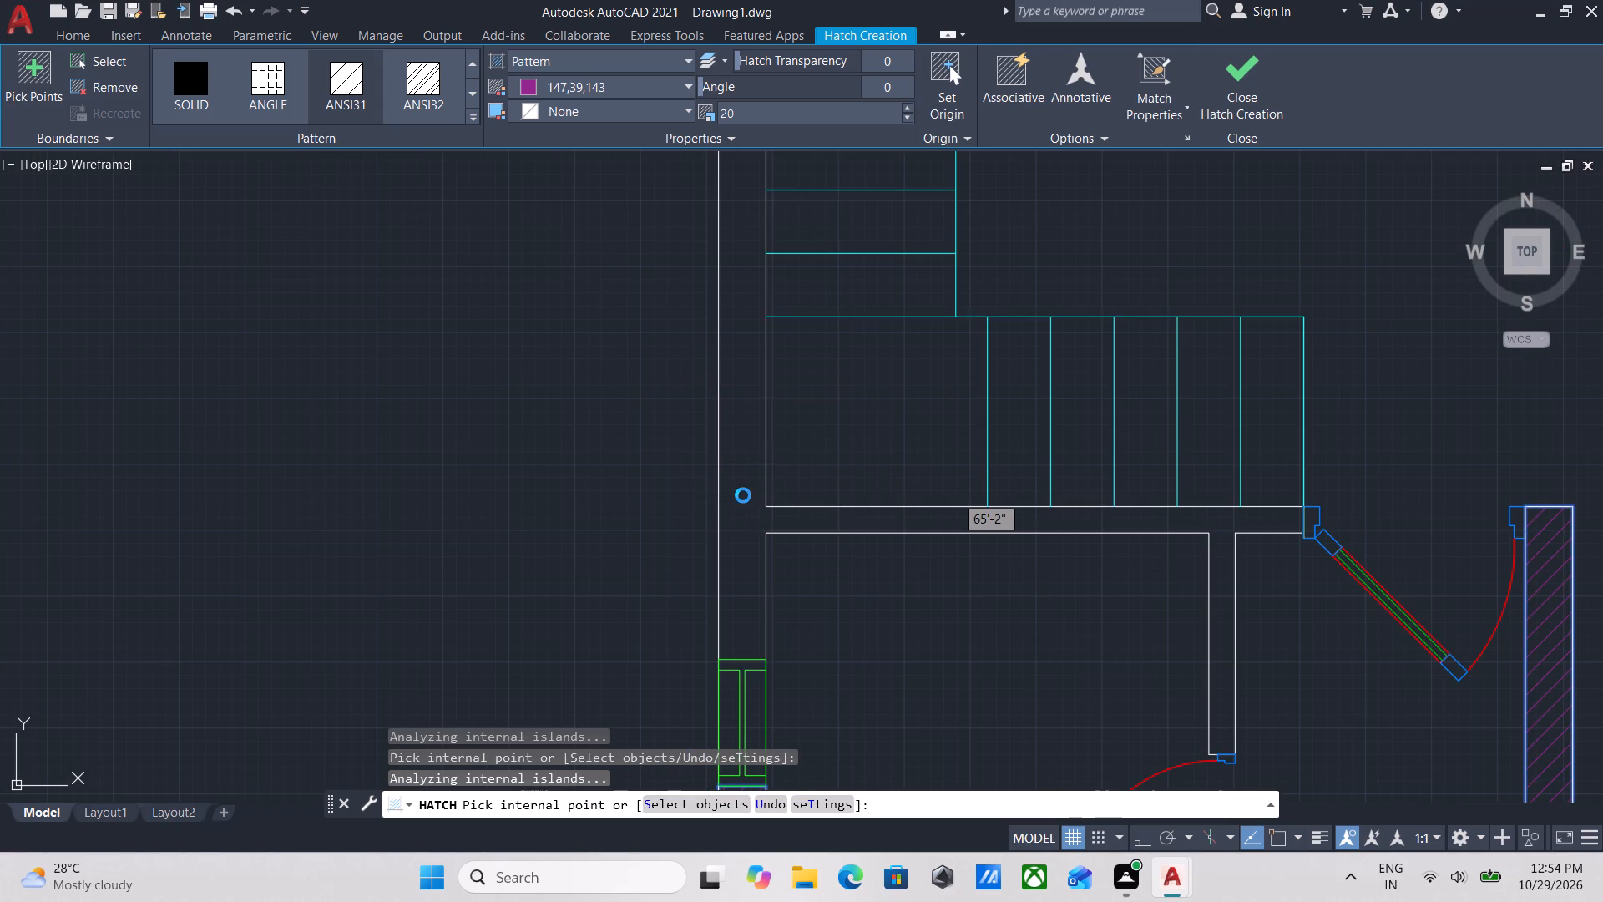
{"action": "scroll", "coordinate": [743, 495], "scroll_direction": "down", "scroll_amount": 1}
{"action": "left_click", "coordinate": [997, 485]}
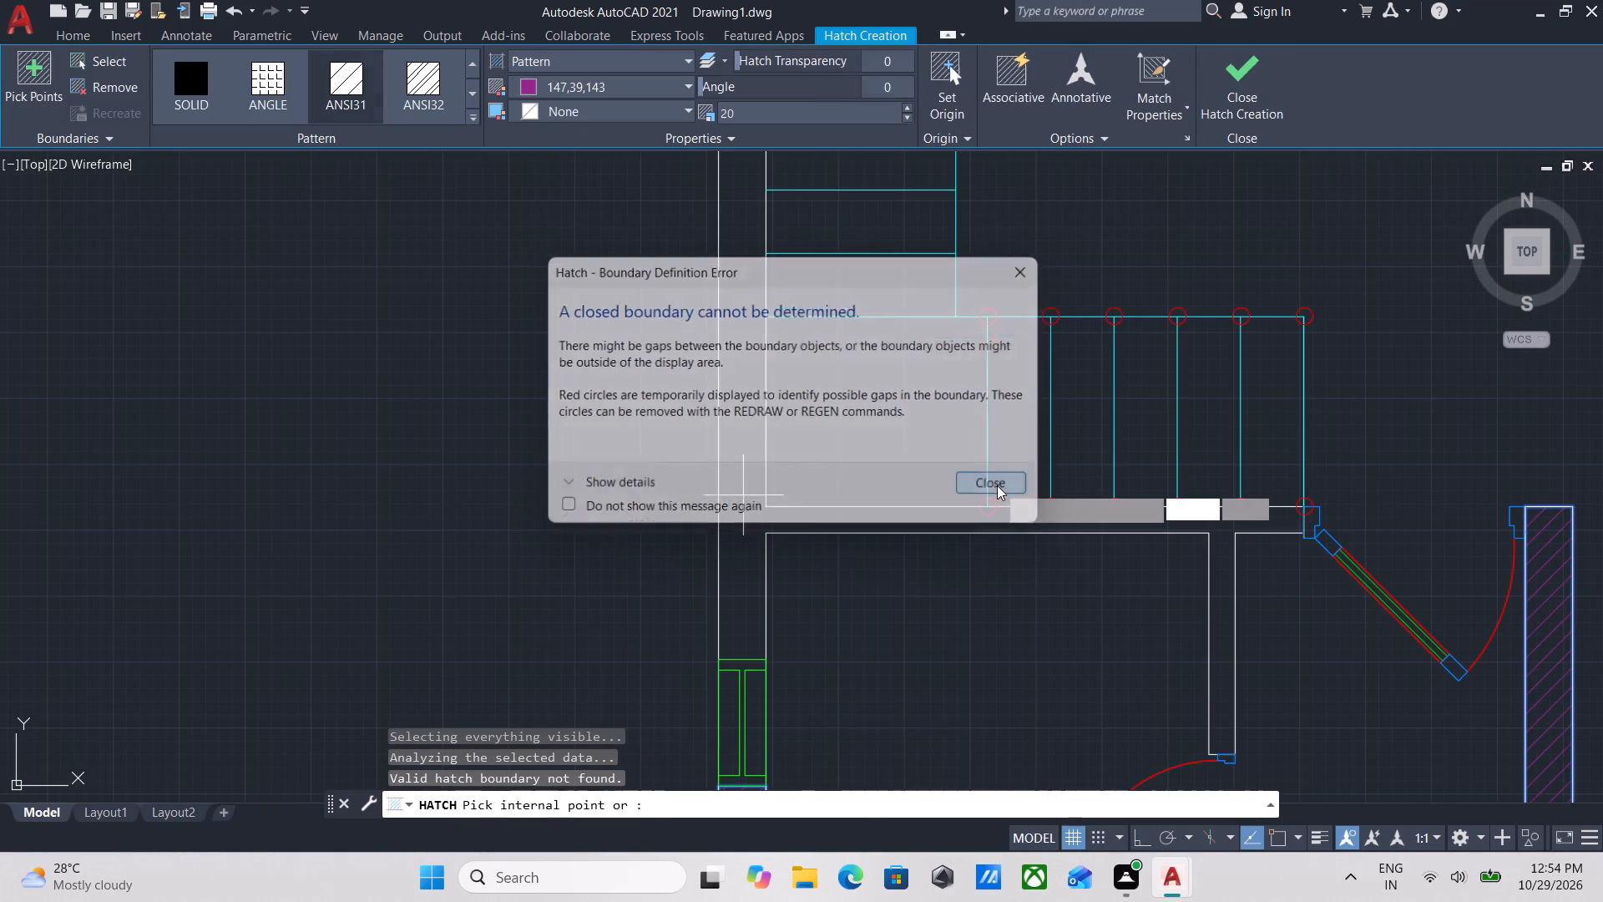
{"action": "scroll", "coordinate": [997, 485], "scroll_direction": "down", "scroll_amount": 2}
{"action": "left_click", "coordinate": [900, 509]}
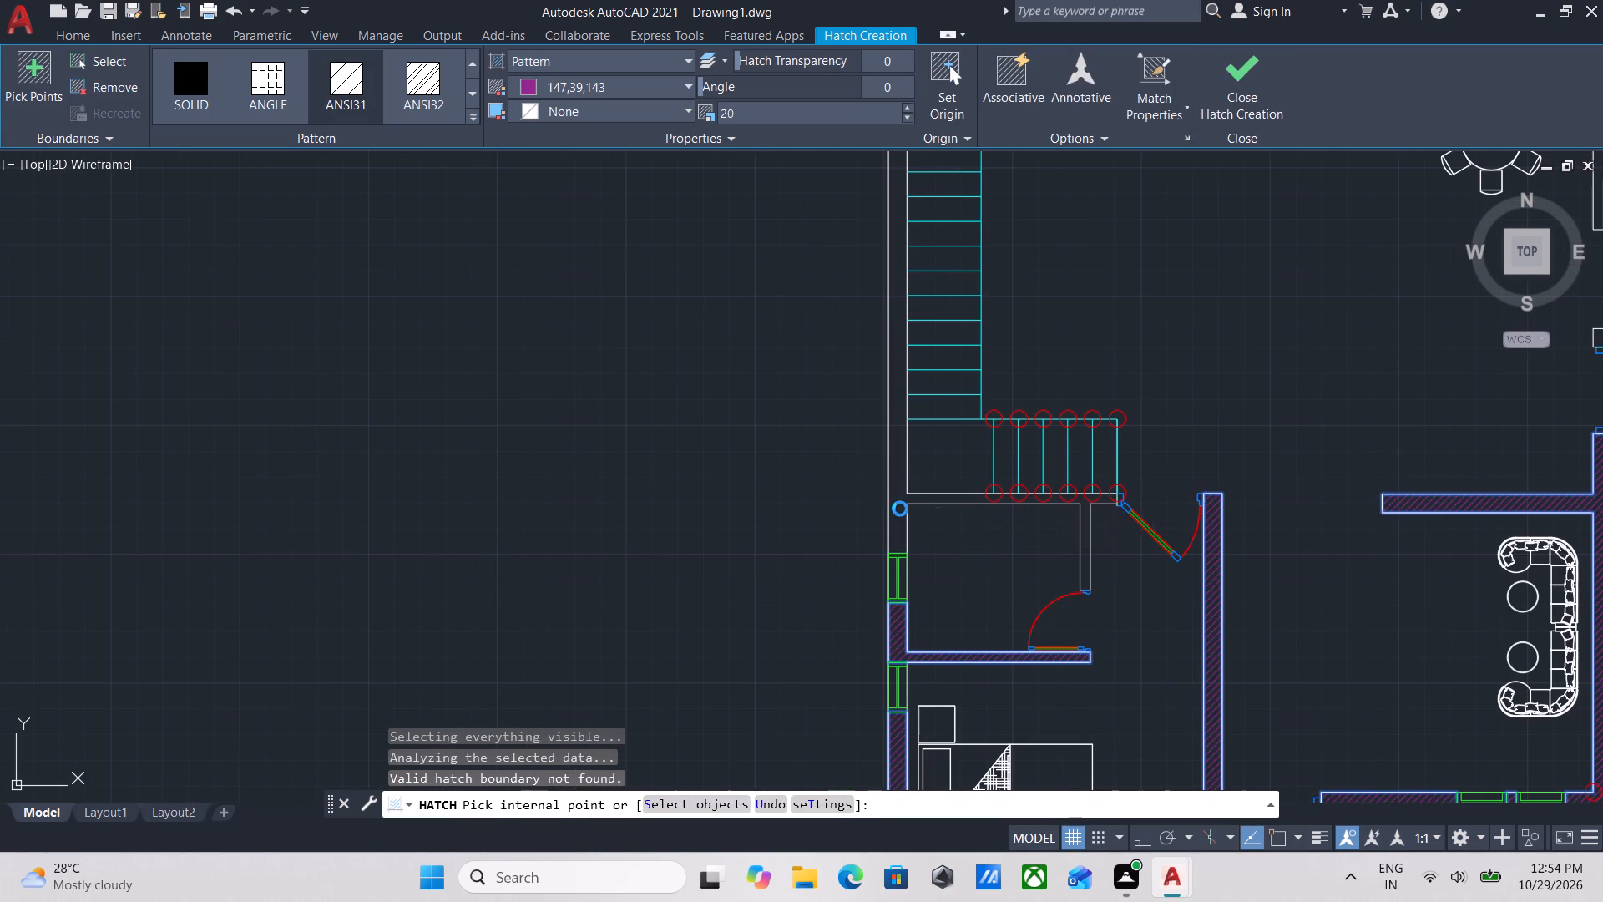
Extend the hatch to the rear-left bedroom's outer corner and its rear wall between the two green windows.
{"action": "scroll", "coordinate": [900, 509], "scroll_direction": "down", "scroll_amount": 1}
{"action": "middle_click_drag", "start_coordinate": [900, 509], "coordinate": [905, 892]}
{"action": "scroll", "coordinate": [895, 438], "scroll_direction": "up", "scroll_amount": 2}
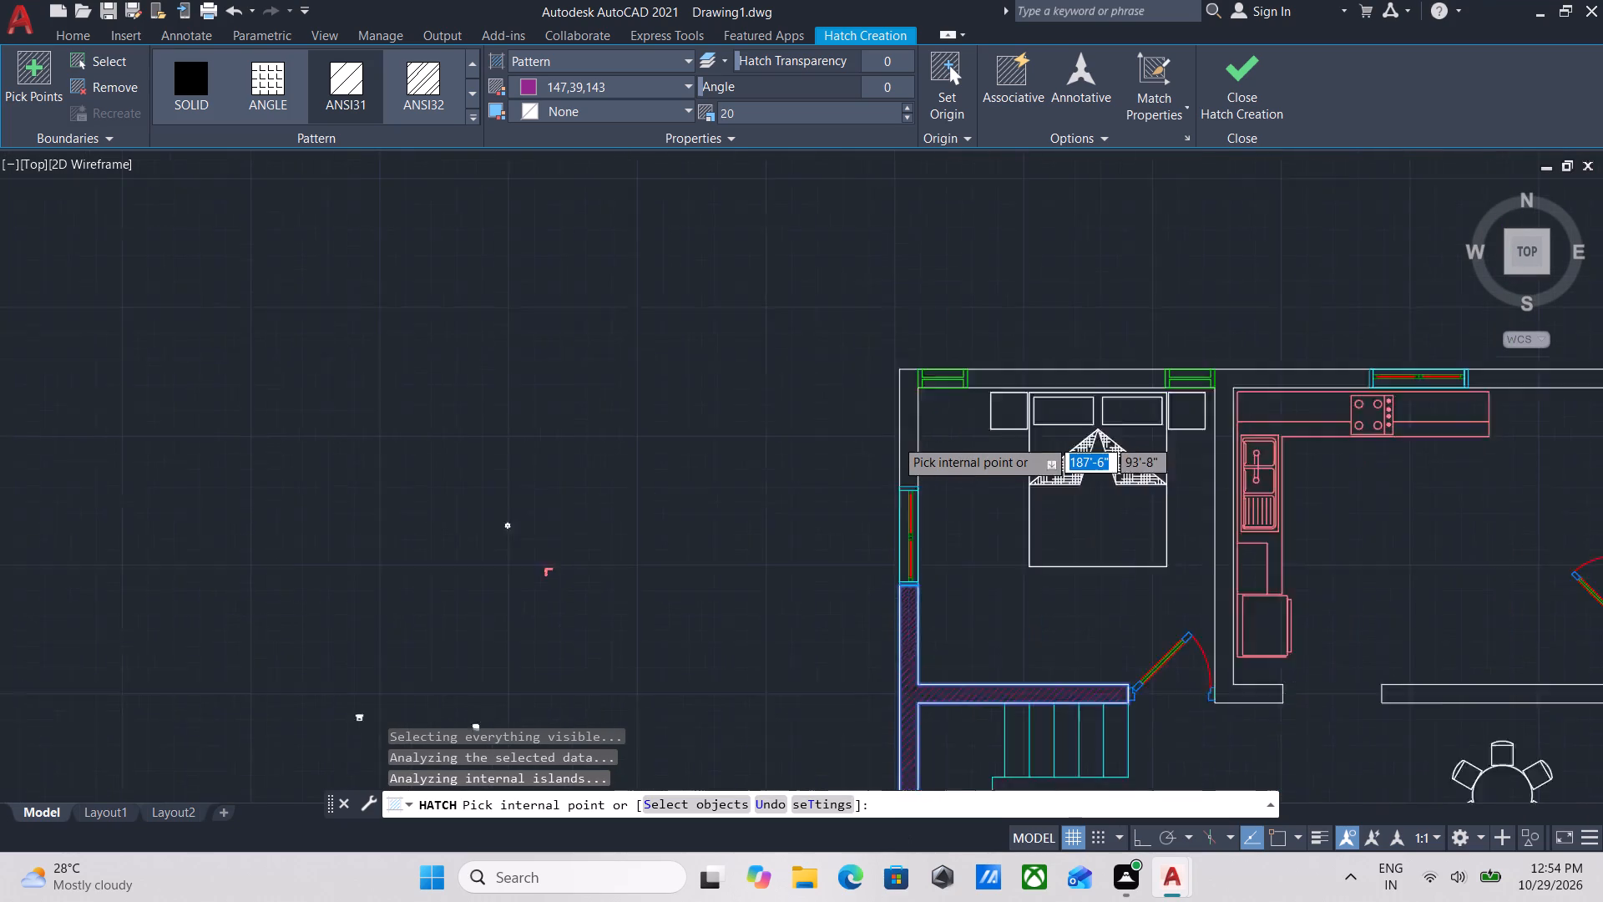
{"action": "left_click", "coordinate": [908, 428]}
{"action": "scroll", "coordinate": [908, 428], "scroll_direction": "down", "scroll_amount": 1}
{"action": "middle_click_drag", "start_coordinate": [908, 428], "coordinate": [746, 475]}
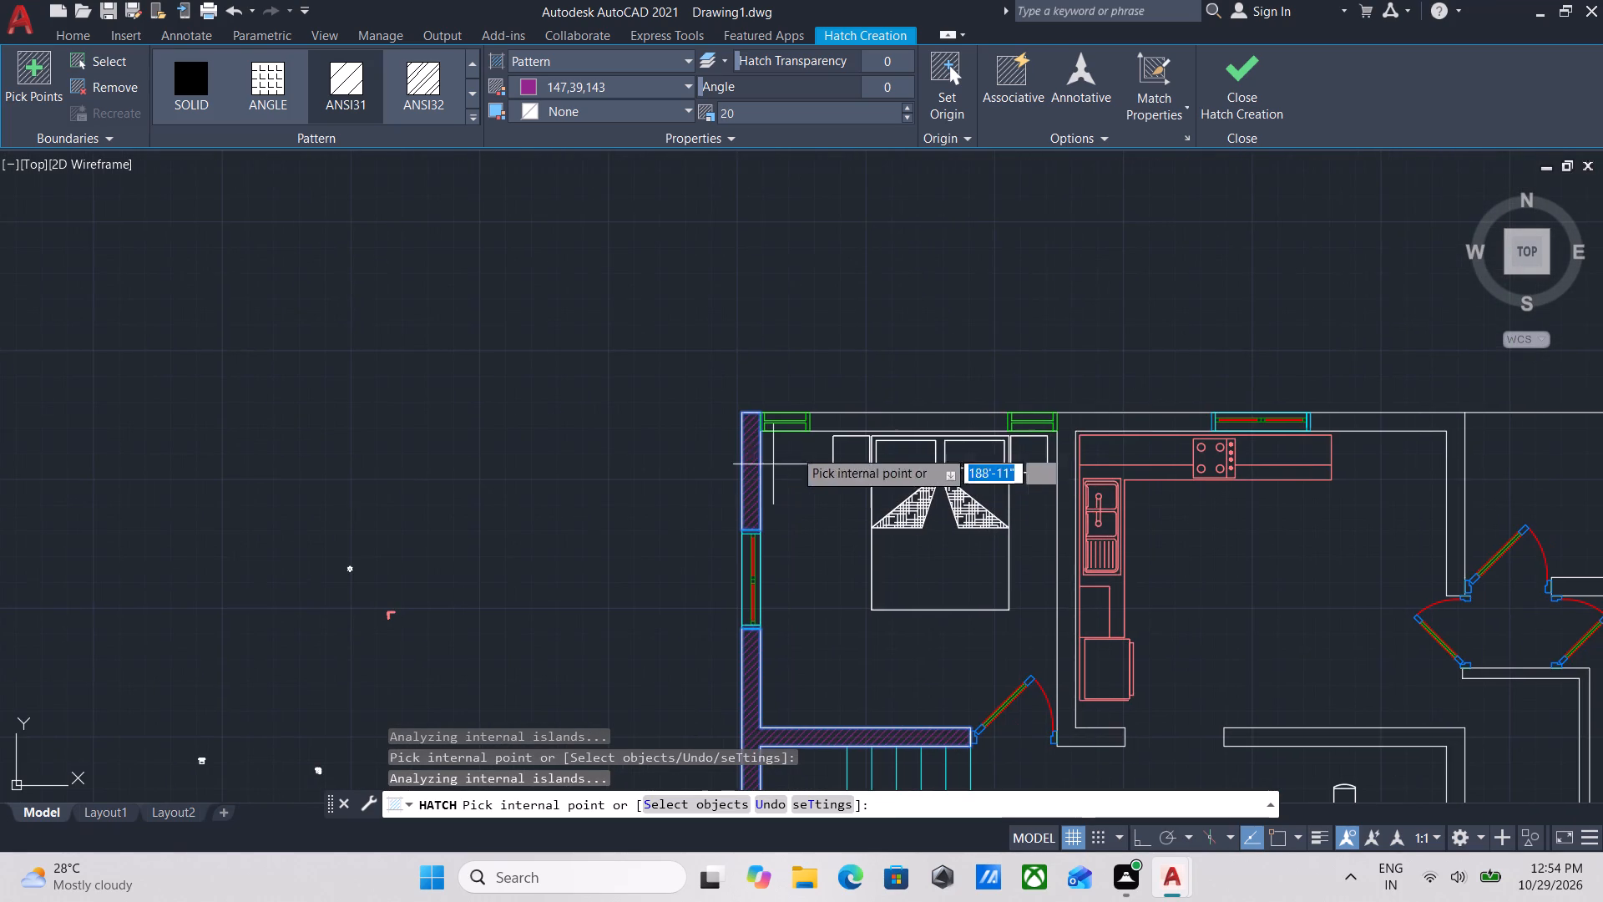
{"action": "left_click", "coordinate": [884, 425]}
Extend the hatch to the kitchen's walls: the bedroom partition with the rear wall up to the window, and the rear-right corner wall.
{"action": "middle_click_drag", "start_coordinate": [996, 424], "coordinate": [741, 441]}
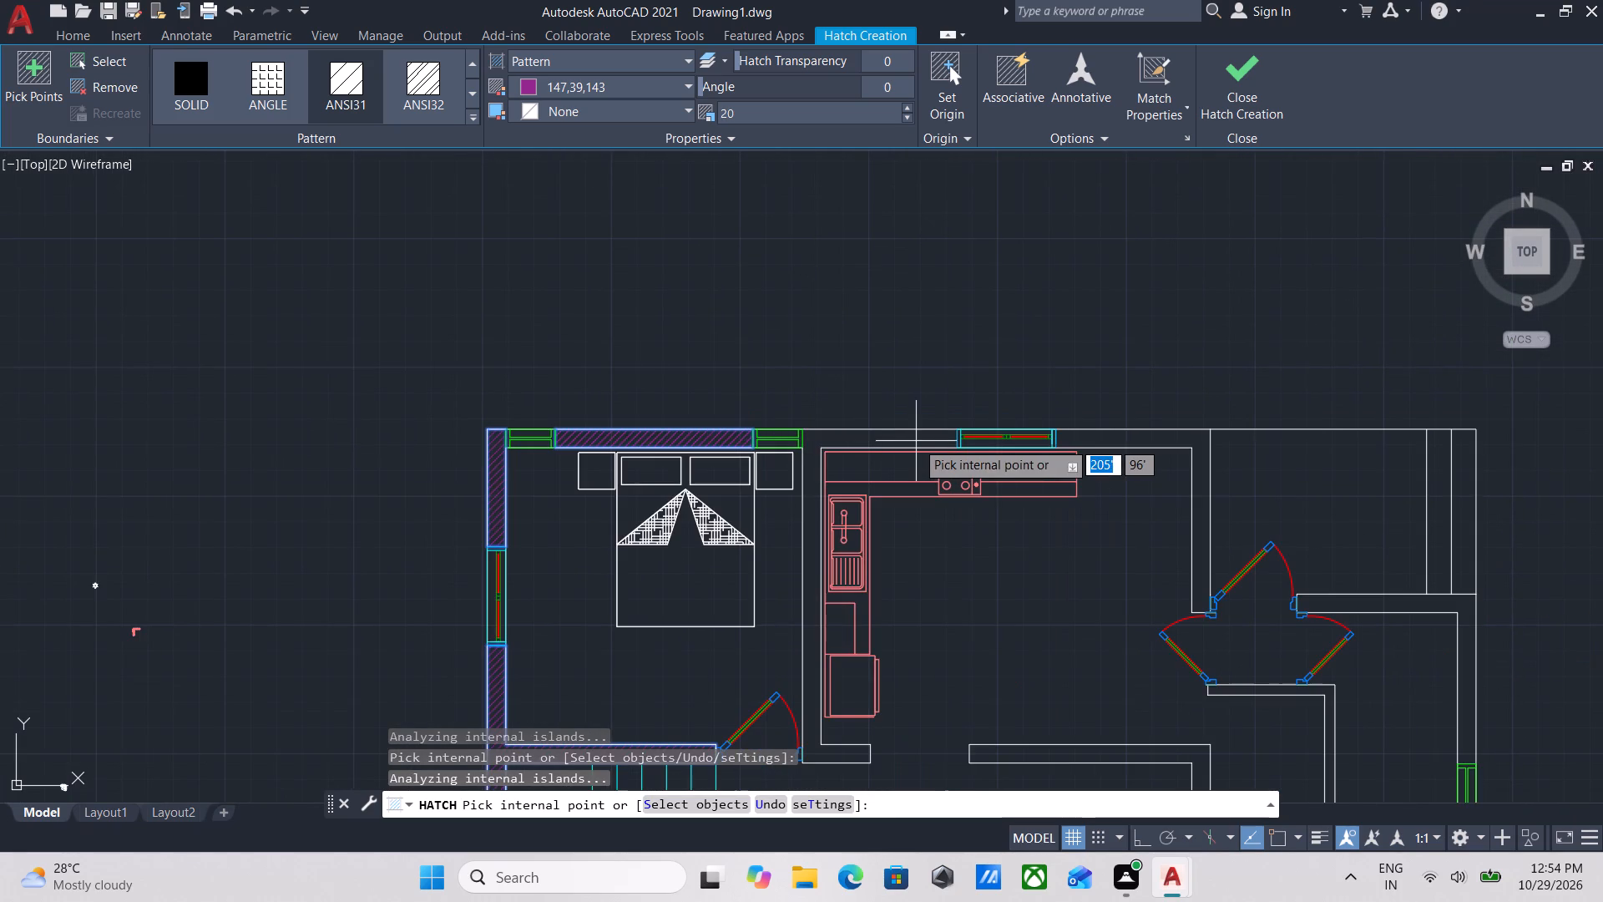
{"action": "left_click", "coordinate": [916, 441]}
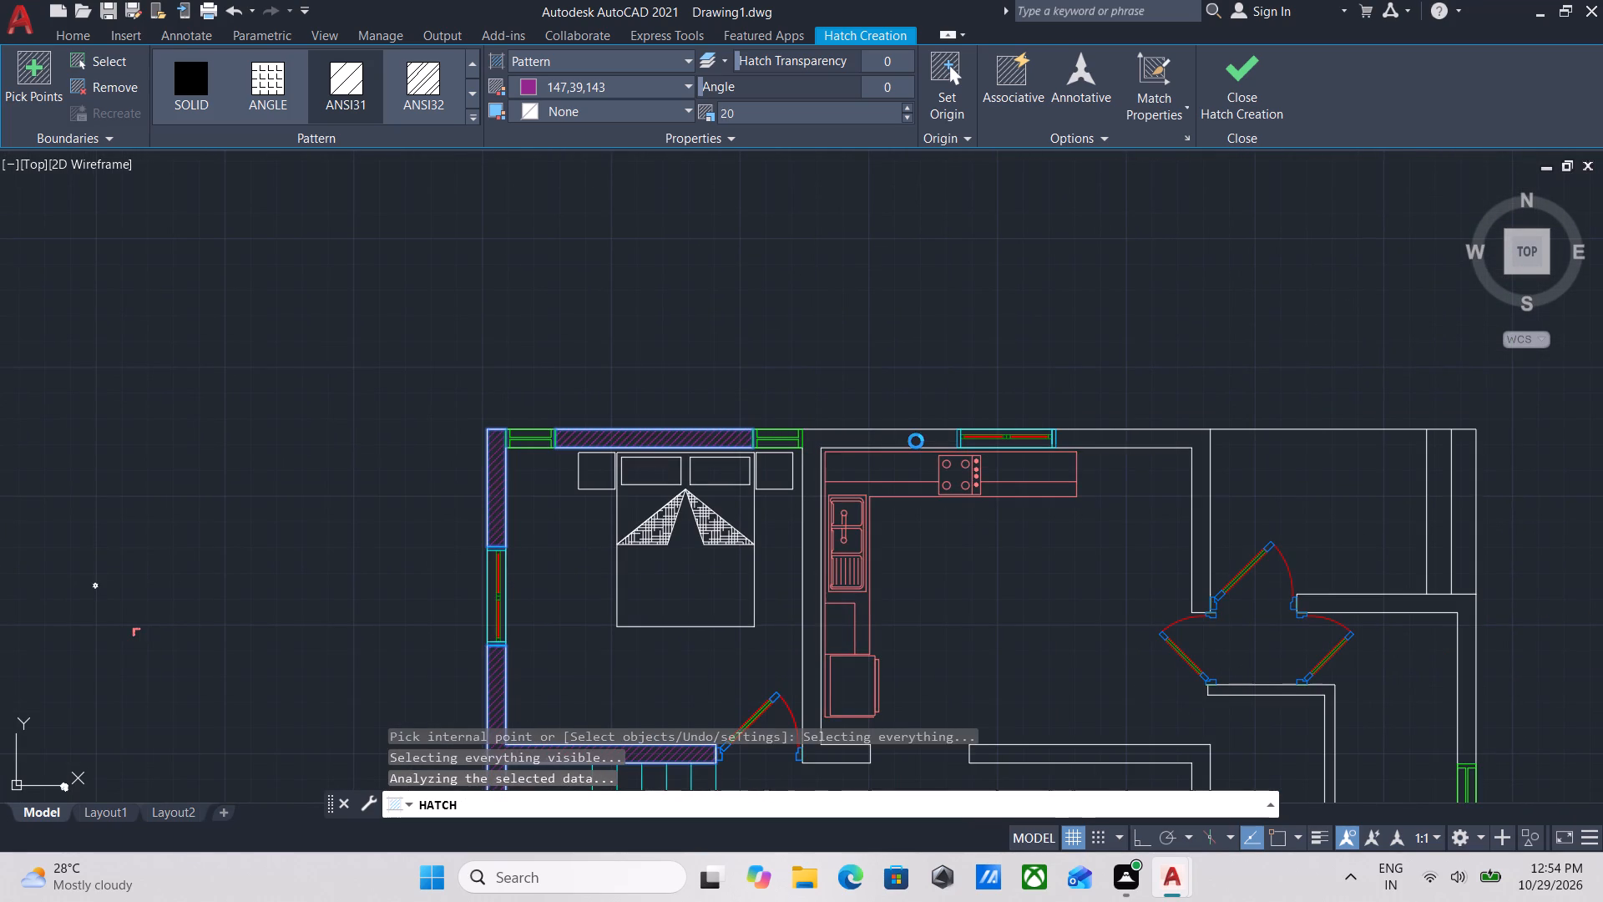
{"action": "left_click", "coordinate": [1144, 436]}
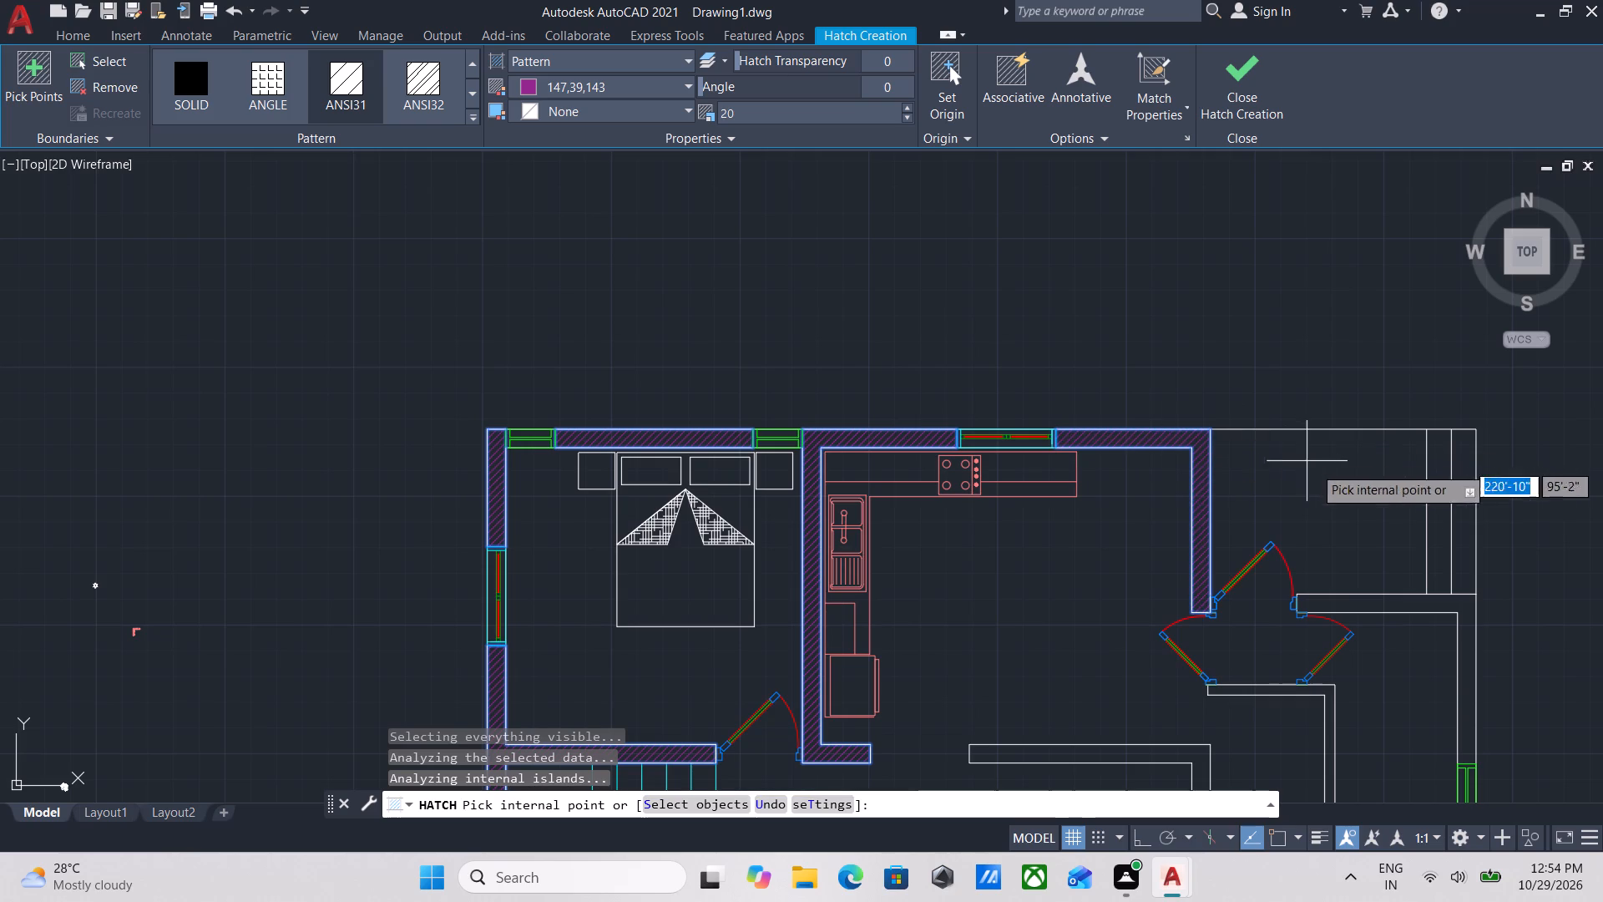
Extend the hatch to the wall beside the rear entrance with its outer corner, and to the connected partitions behind the dining table.
{"action": "left_click", "coordinate": [1384, 607]}
{"action": "scroll", "coordinate": [1384, 607], "scroll_direction": "down", "scroll_amount": 1}
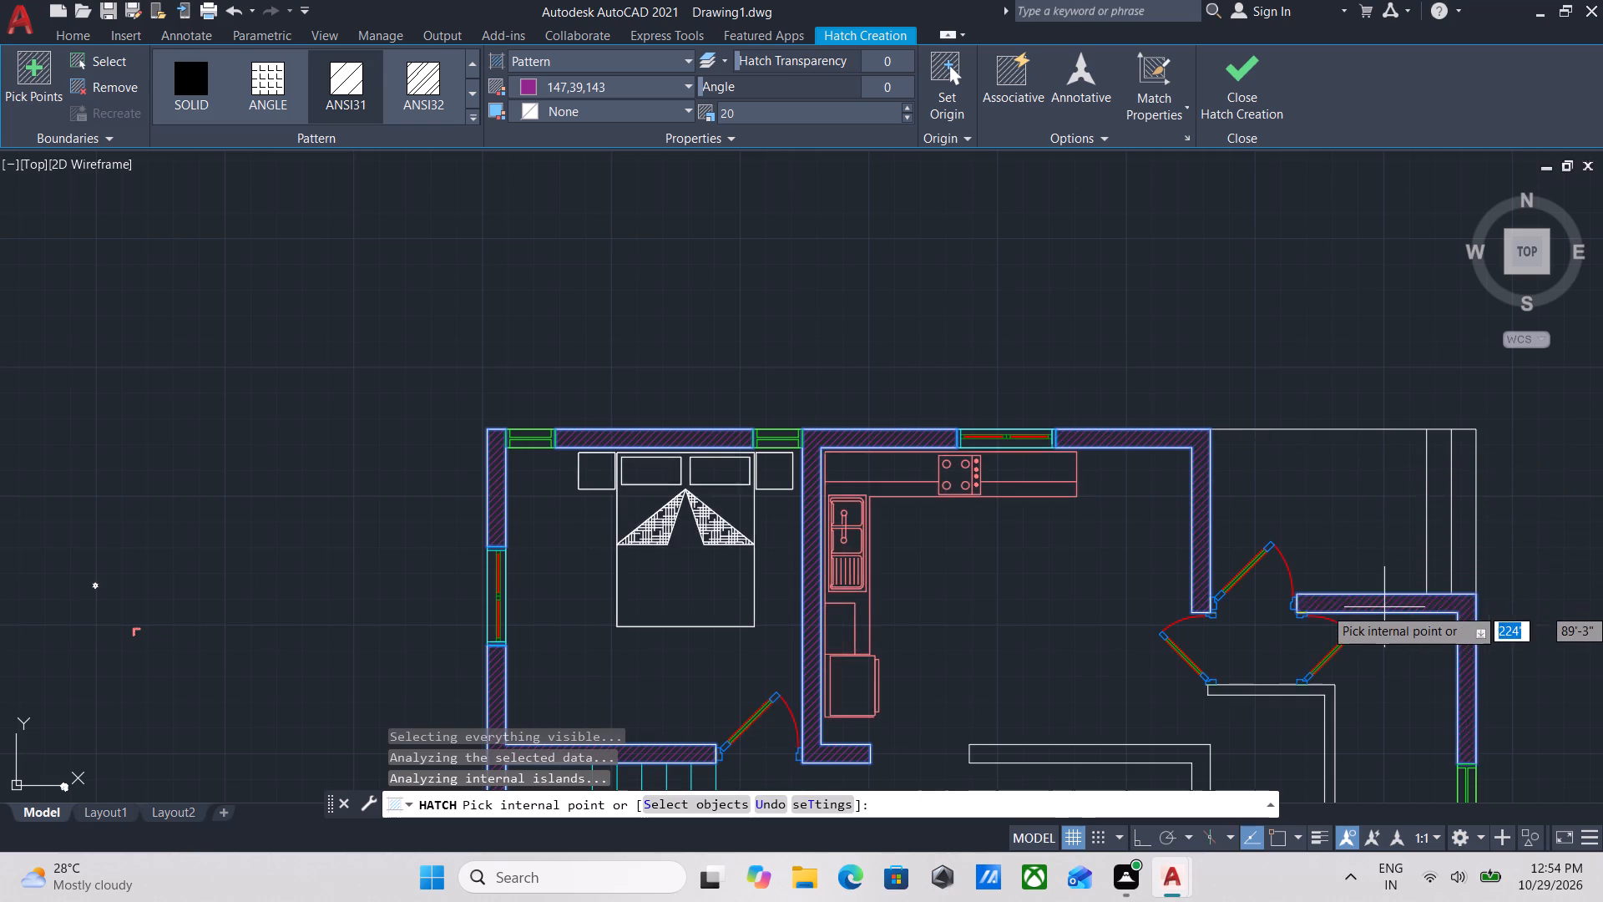
{"action": "middle_click_drag", "start_coordinate": [1384, 607], "coordinate": [1167, 351]}
{"action": "scroll", "coordinate": [1057, 445], "scroll_direction": "up", "scroll_amount": 2}
{"action": "left_click", "coordinate": [1054, 449]}
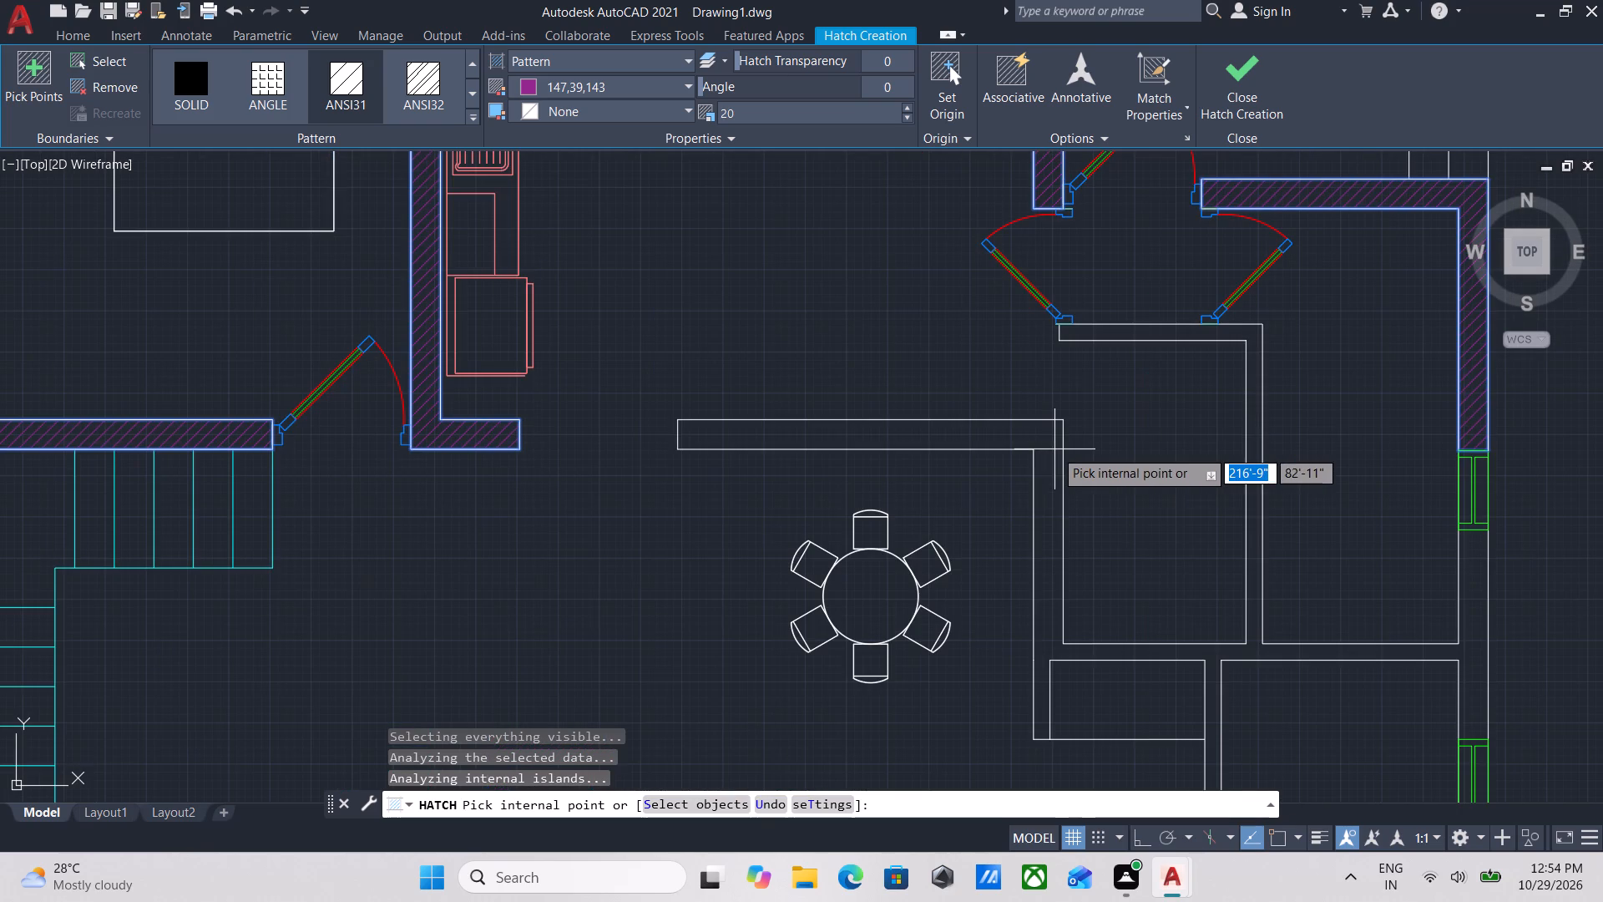
Extend the hatch to the wall between the right-hand bathroom and bedroom, and to that bedroom's outer wall between its windows.
{"action": "scroll", "coordinate": [1054, 449], "scroll_direction": "down", "scroll_amount": 2}
{"action": "middle_click_drag", "start_coordinate": [1054, 449], "coordinate": [1003, 366]}
{"action": "scroll", "coordinate": [1068, 557], "scroll_direction": "up", "scroll_amount": 2}
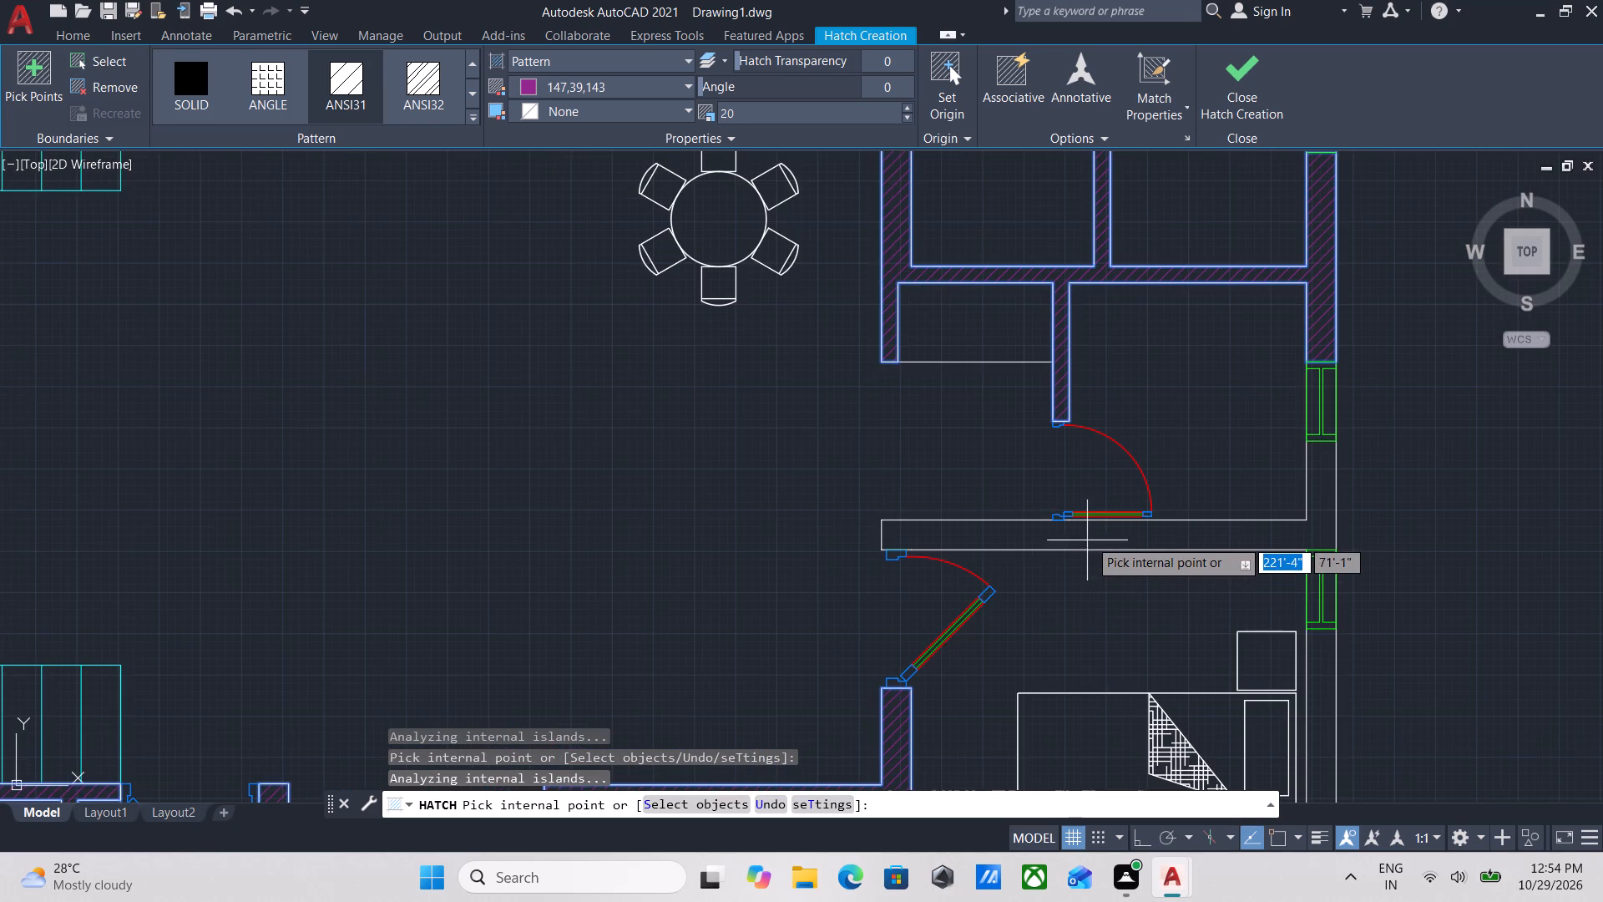
{"action": "left_click", "coordinate": [1091, 536]}
{"action": "middle_click_drag", "start_coordinate": [1091, 536], "coordinate": [968, 433]}
{"action": "scroll", "coordinate": [1091, 536], "scroll_direction": "down", "scroll_amount": 1}
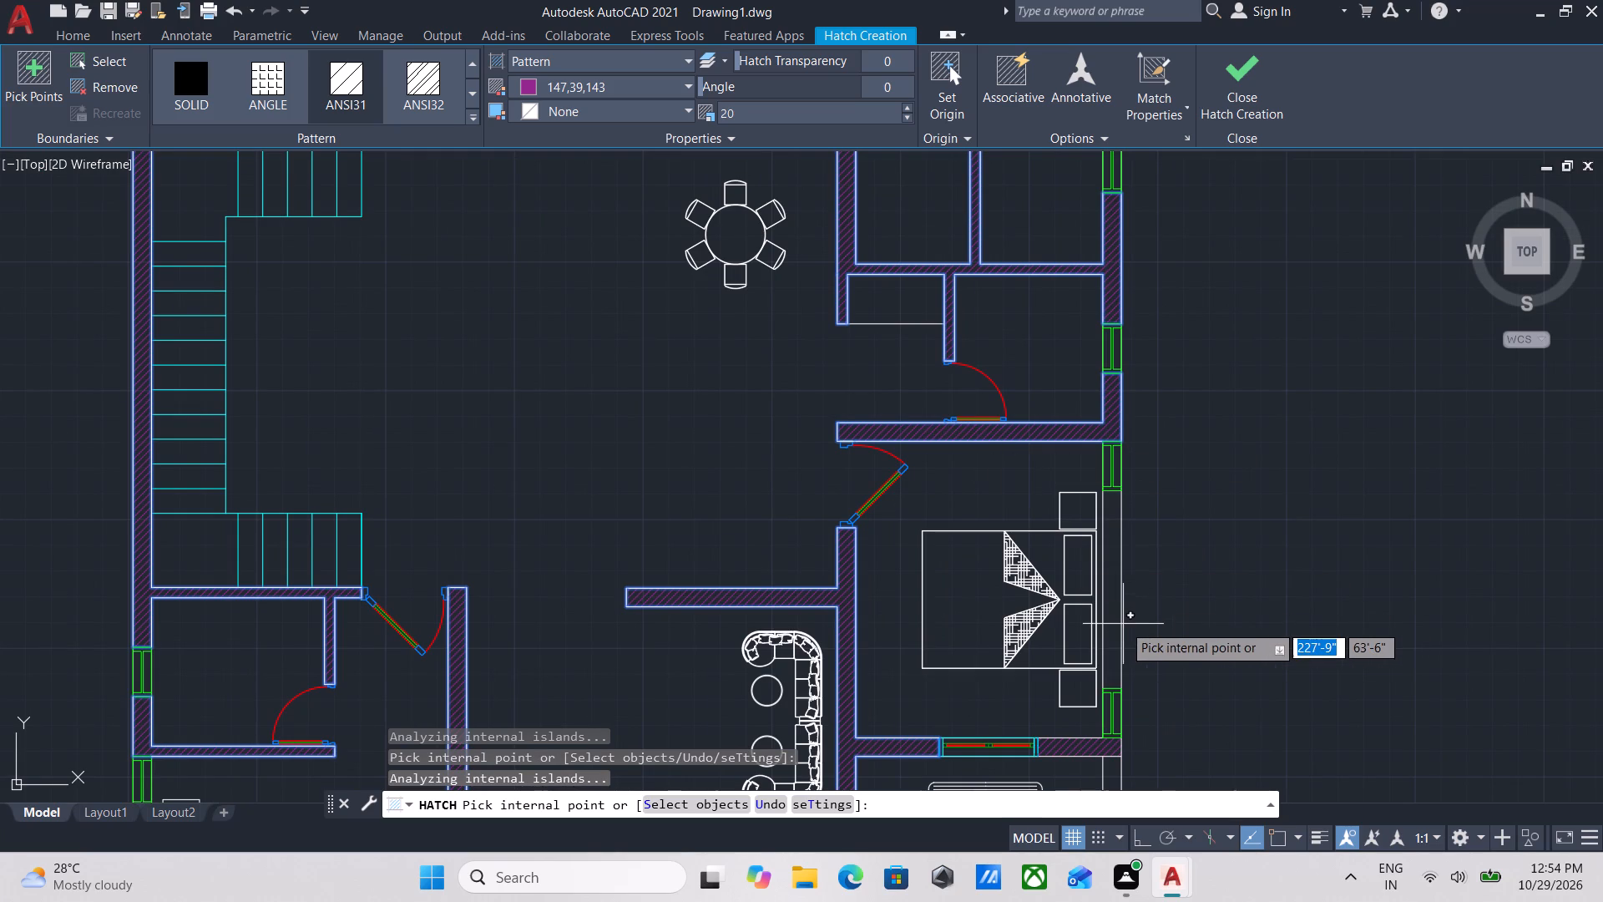
{"action": "left_click", "coordinate": [1115, 617]}
Add the car porch's outer side wall to the hatch, check the plan for missed walls and finish the hatch.
{"action": "scroll", "coordinate": [1115, 617], "scroll_direction": "down", "scroll_amount": 1}
{"action": "middle_click_drag", "start_coordinate": [1115, 617], "coordinate": [1107, 504]}
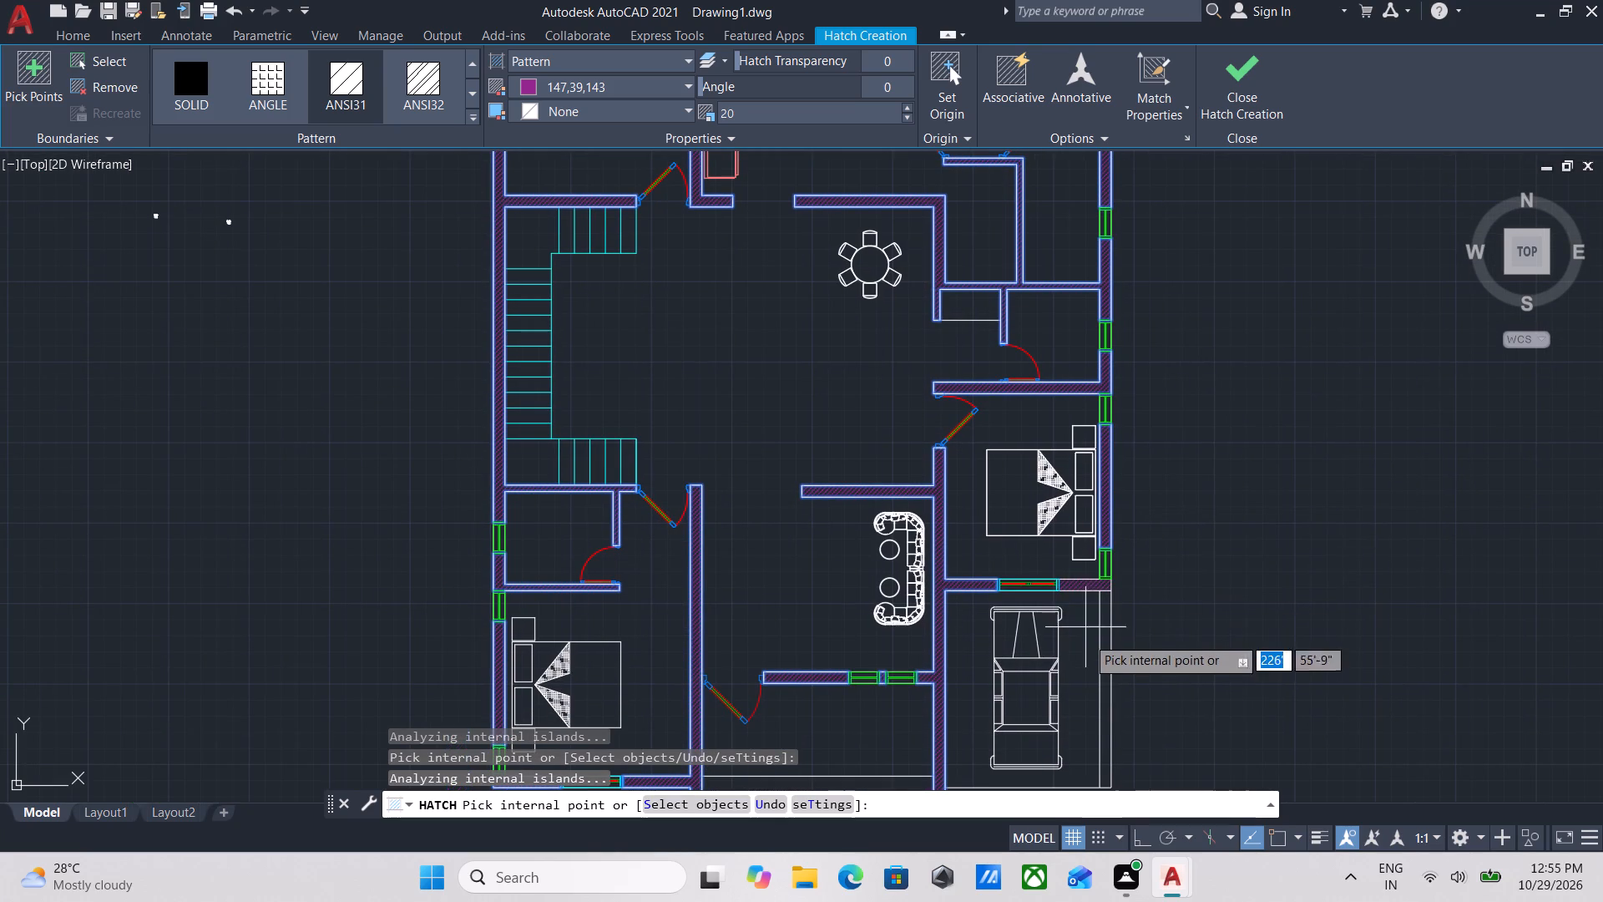
{"action": "left_click", "coordinate": [1104, 683]}
{"action": "scroll", "coordinate": [1111, 675], "scroll_direction": "down", "scroll_amount": 2}
{"action": "middle_click_drag", "start_coordinate": [1110, 661], "coordinate": [1120, 553]}
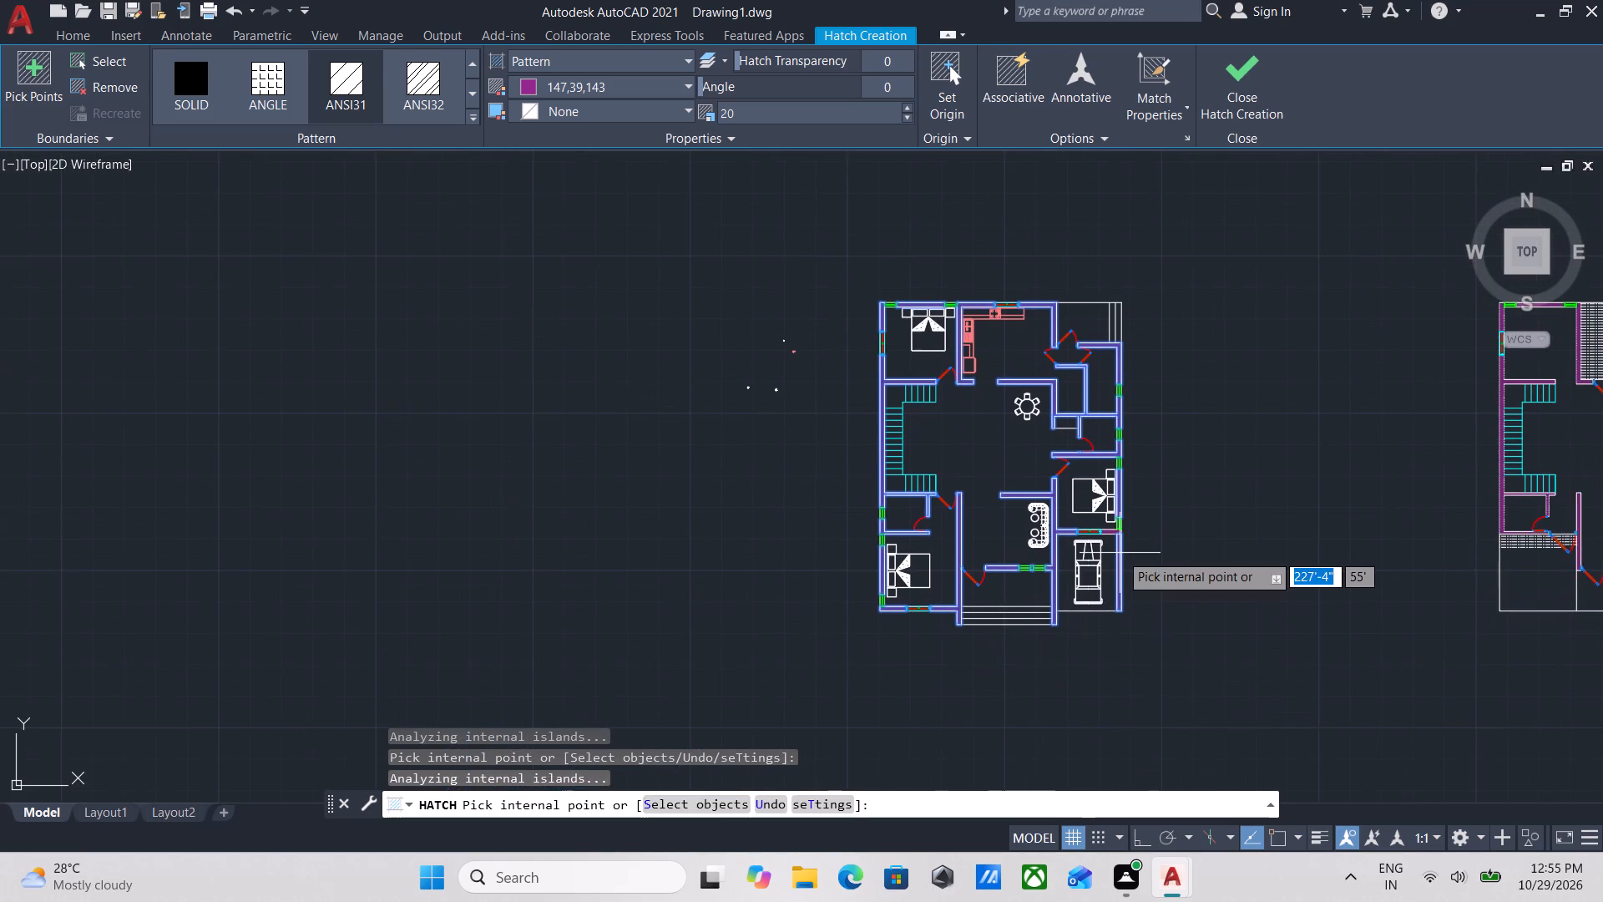
{"action": "scroll", "coordinate": [1070, 675], "scroll_direction": "up", "scroll_amount": 3}
{"action": "middle_click_drag", "start_coordinate": [922, 557], "coordinate": [769, 868]}
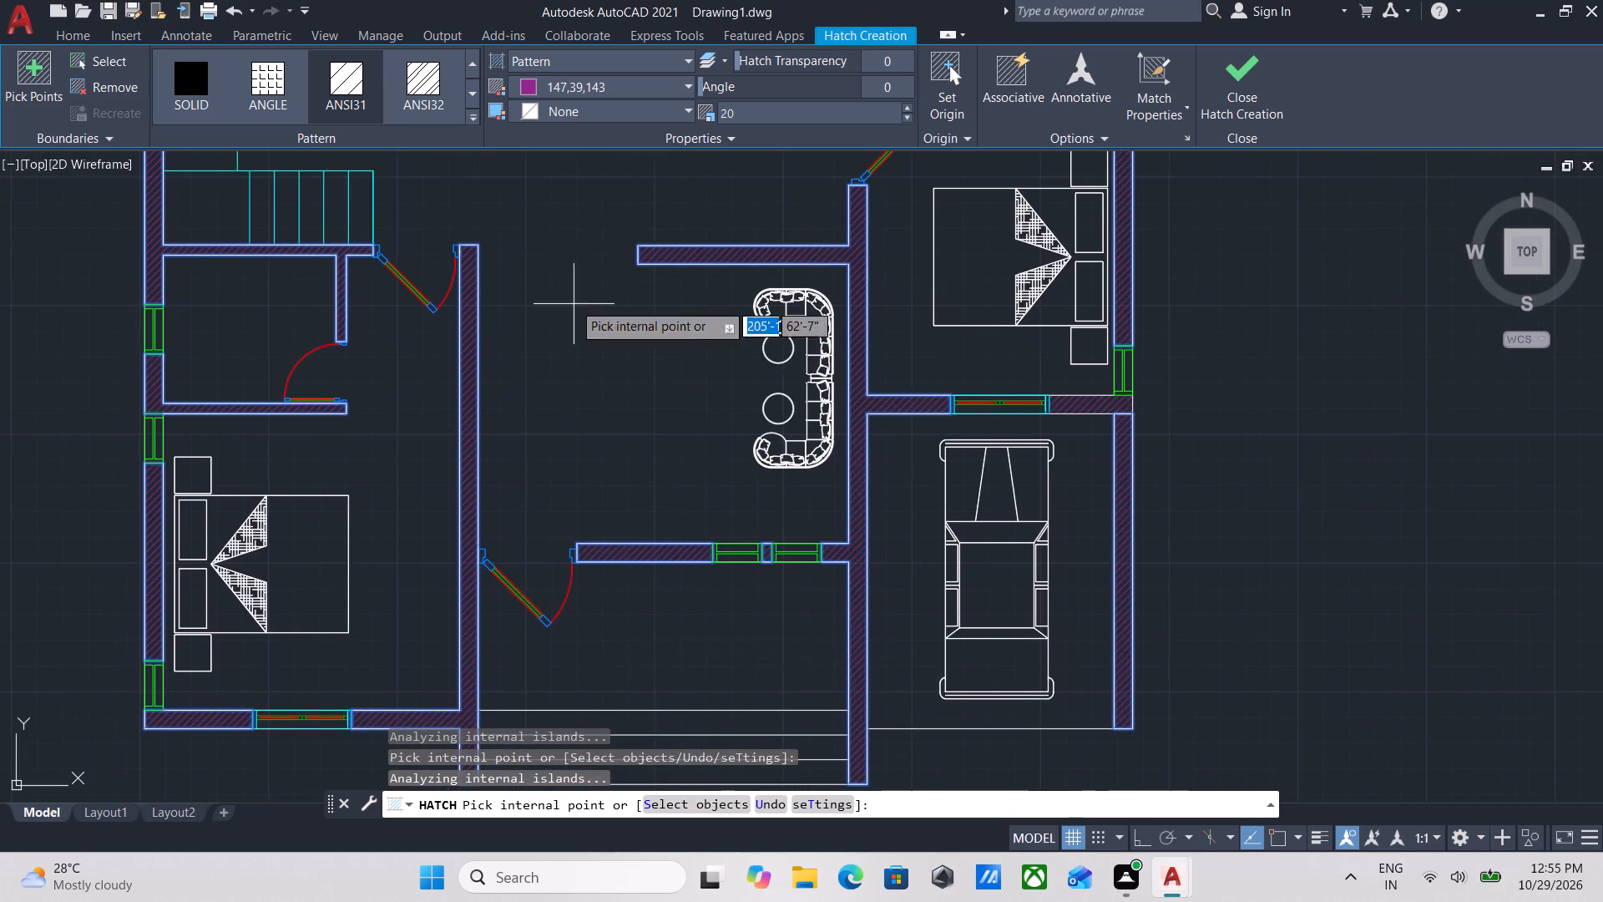
{"action": "middle_click_drag", "start_coordinate": [572, 319], "coordinate": [695, 712]}
{"action": "scroll", "coordinate": [721, 549], "scroll_direction": "down", "scroll_amount": 1}
{"action": "middle_click_drag", "start_coordinate": [745, 589], "coordinate": [817, 752]}
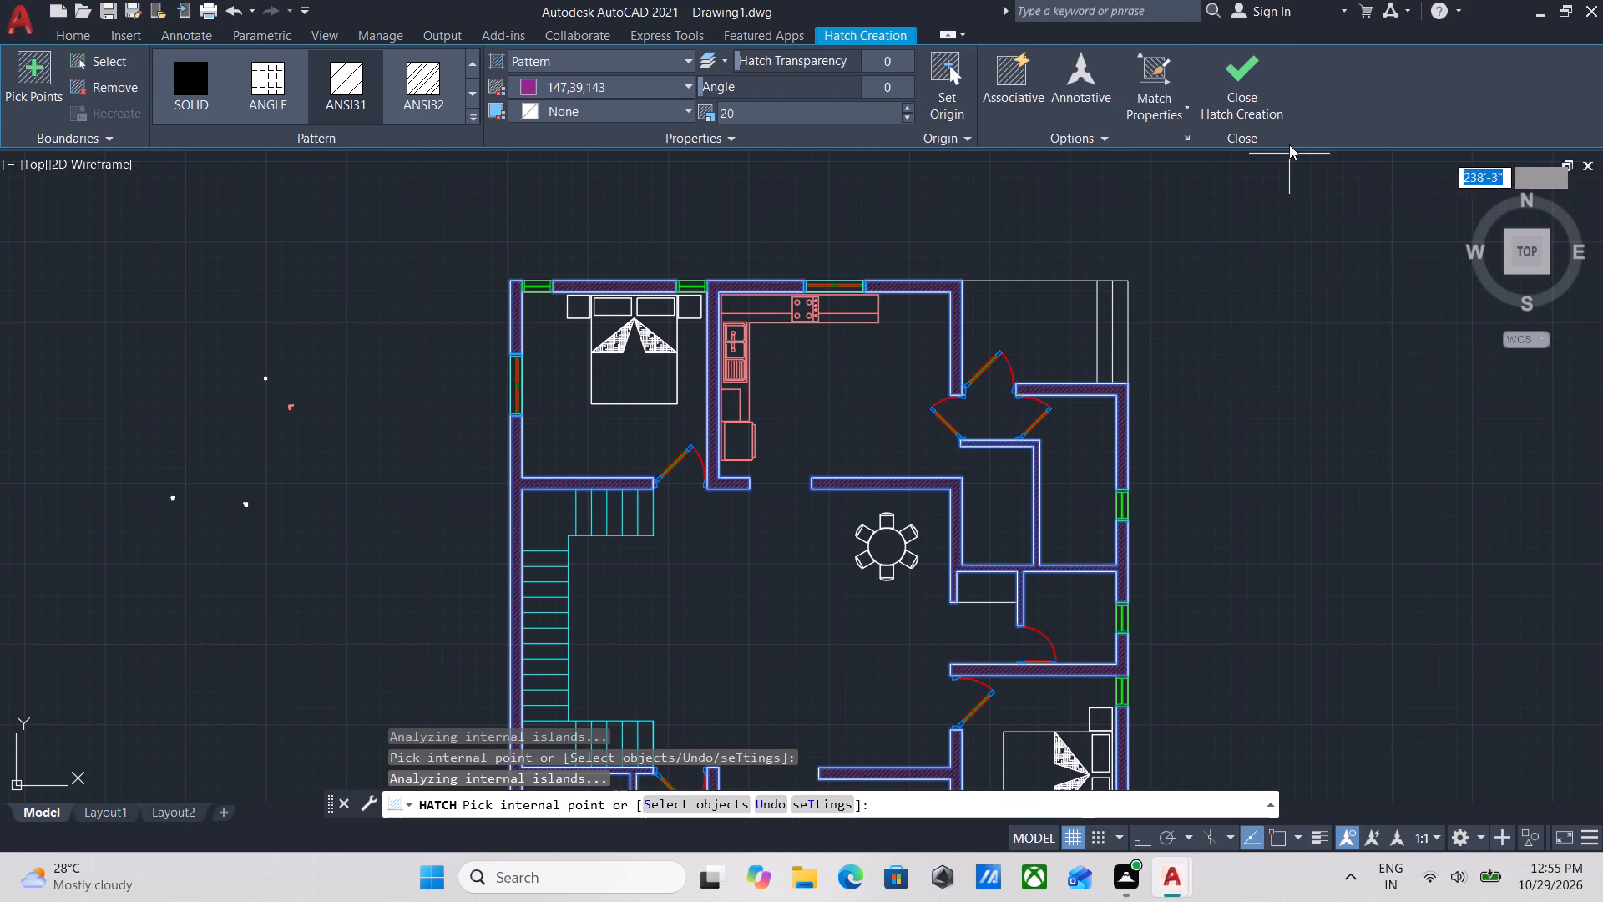
{"action": "left_click", "coordinate": [1252, 100]}
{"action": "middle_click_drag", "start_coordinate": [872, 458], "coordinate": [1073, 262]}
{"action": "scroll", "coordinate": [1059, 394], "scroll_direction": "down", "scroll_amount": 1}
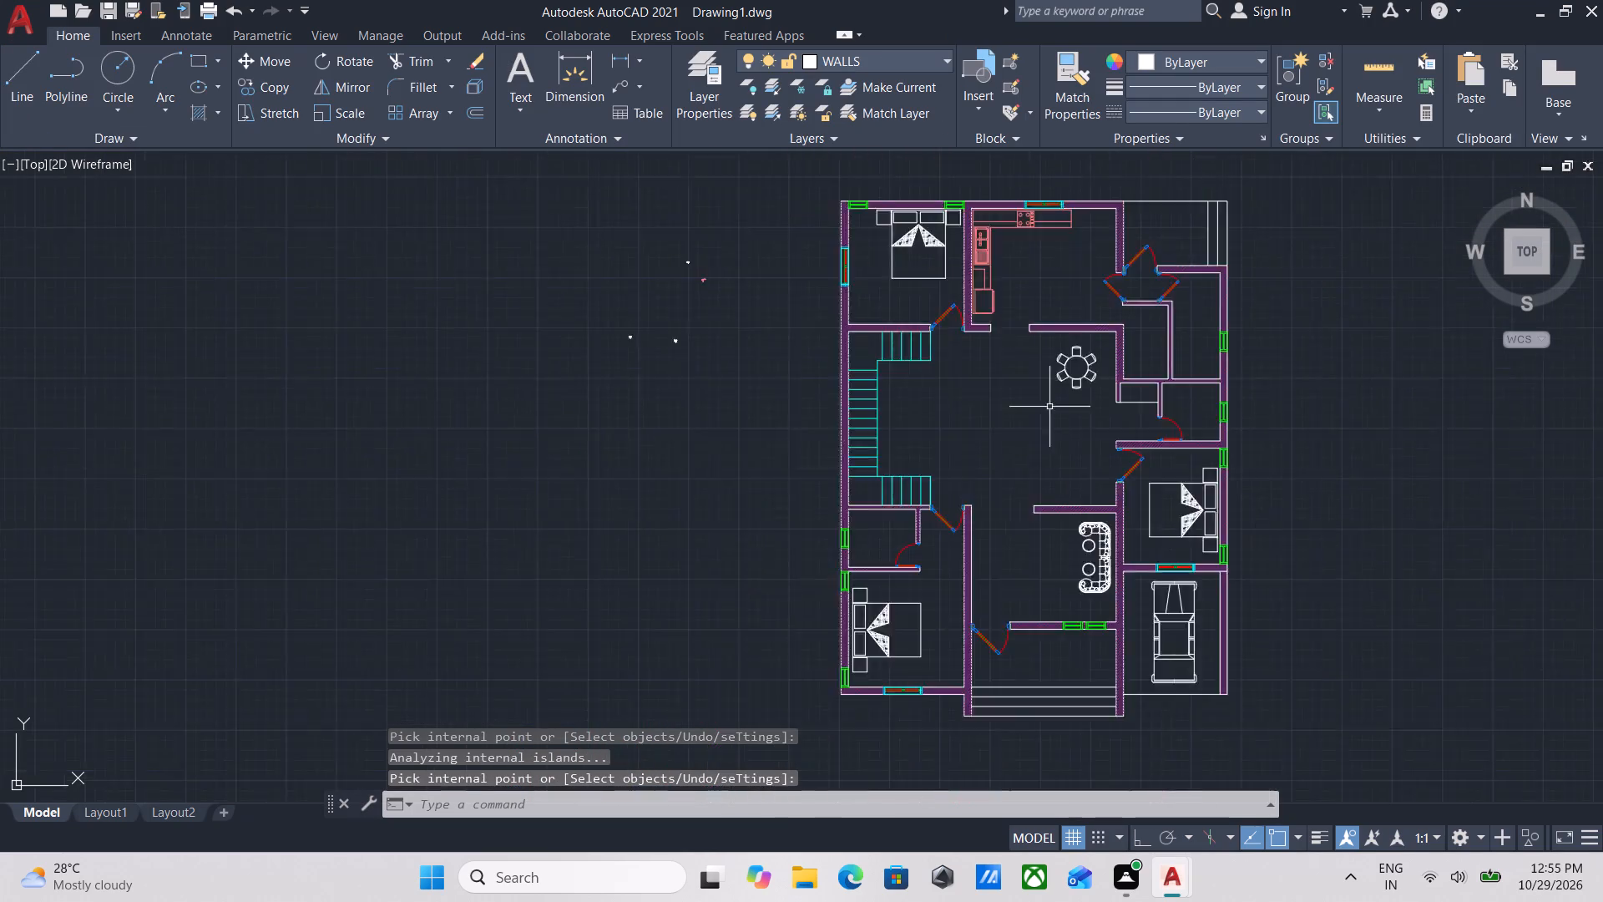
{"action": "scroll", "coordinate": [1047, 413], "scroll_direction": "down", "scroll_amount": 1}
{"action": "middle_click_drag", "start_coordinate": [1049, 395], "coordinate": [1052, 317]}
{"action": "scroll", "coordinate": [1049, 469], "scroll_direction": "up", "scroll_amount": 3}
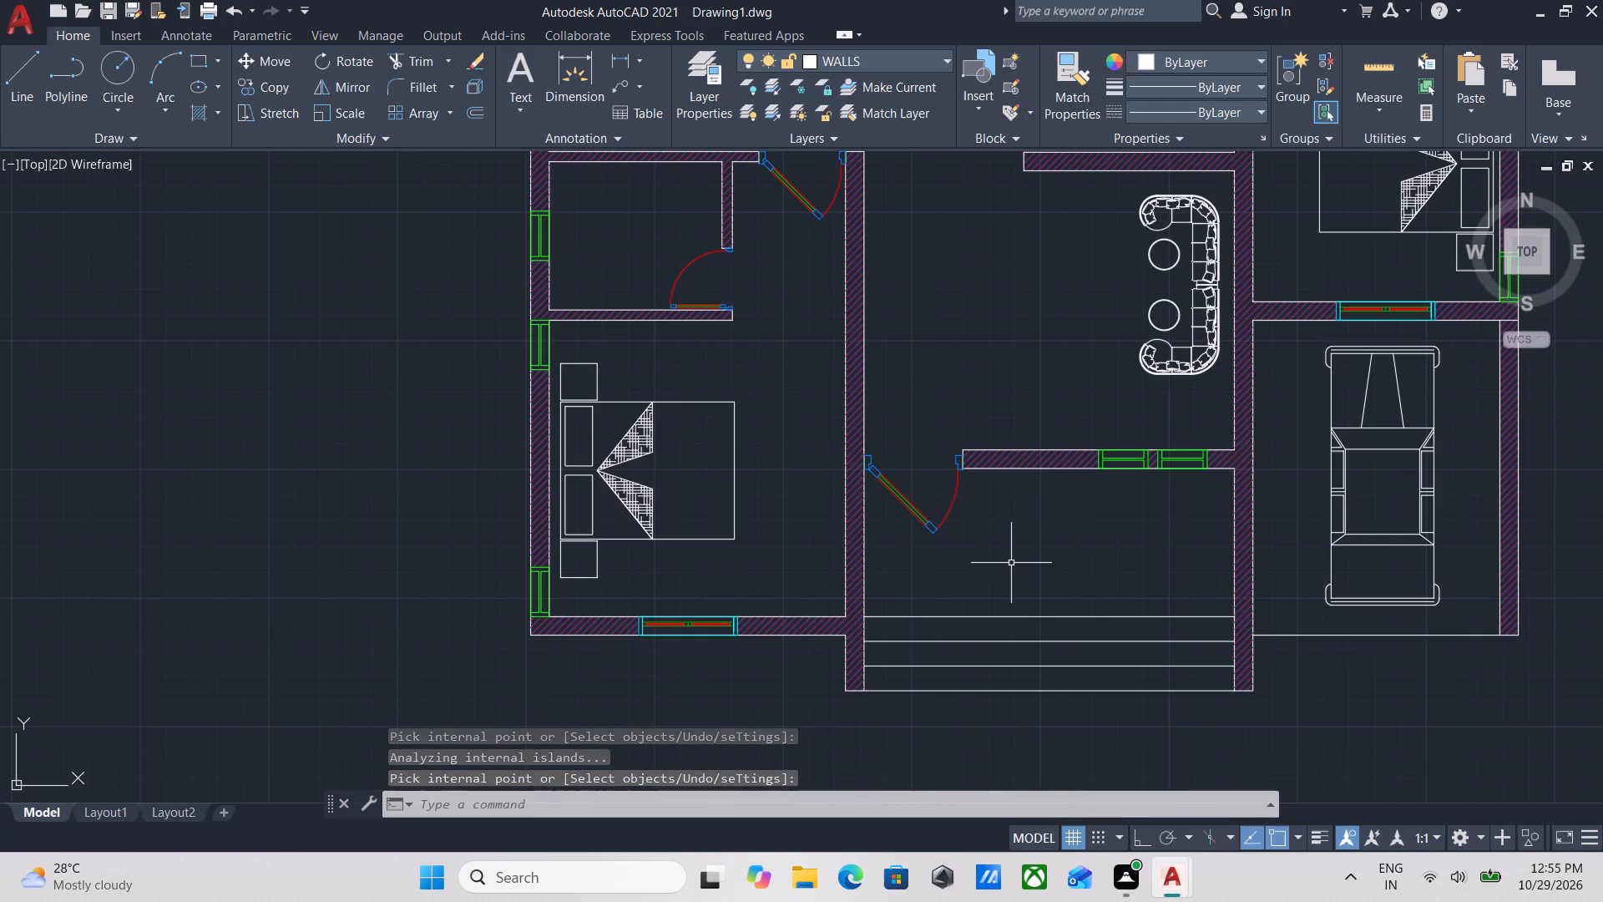
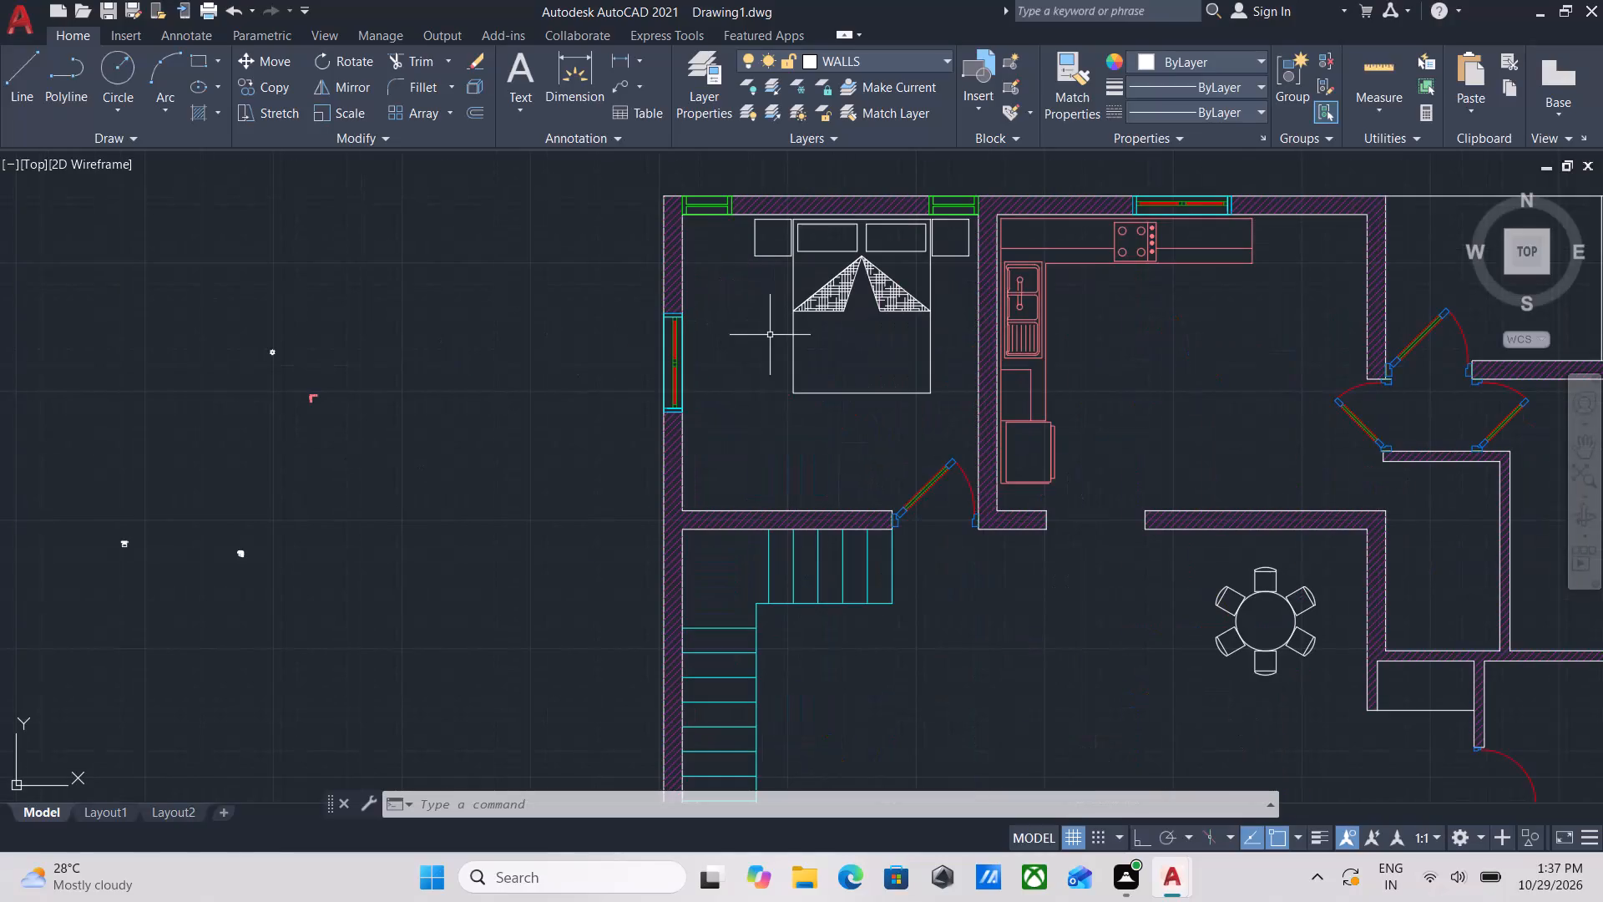
Inspect the walls, openings and furniture across the whole floor plan for any missing wall hatching.
{"action": "scroll", "coordinate": [893, 491], "scroll_direction": "up", "scroll_amount": 1}
{"action": "scroll", "coordinate": [916, 459], "scroll_direction": "down", "scroll_amount": 1}
{"action": "middle_click_drag", "start_coordinate": [913, 459], "coordinate": [819, 479]}
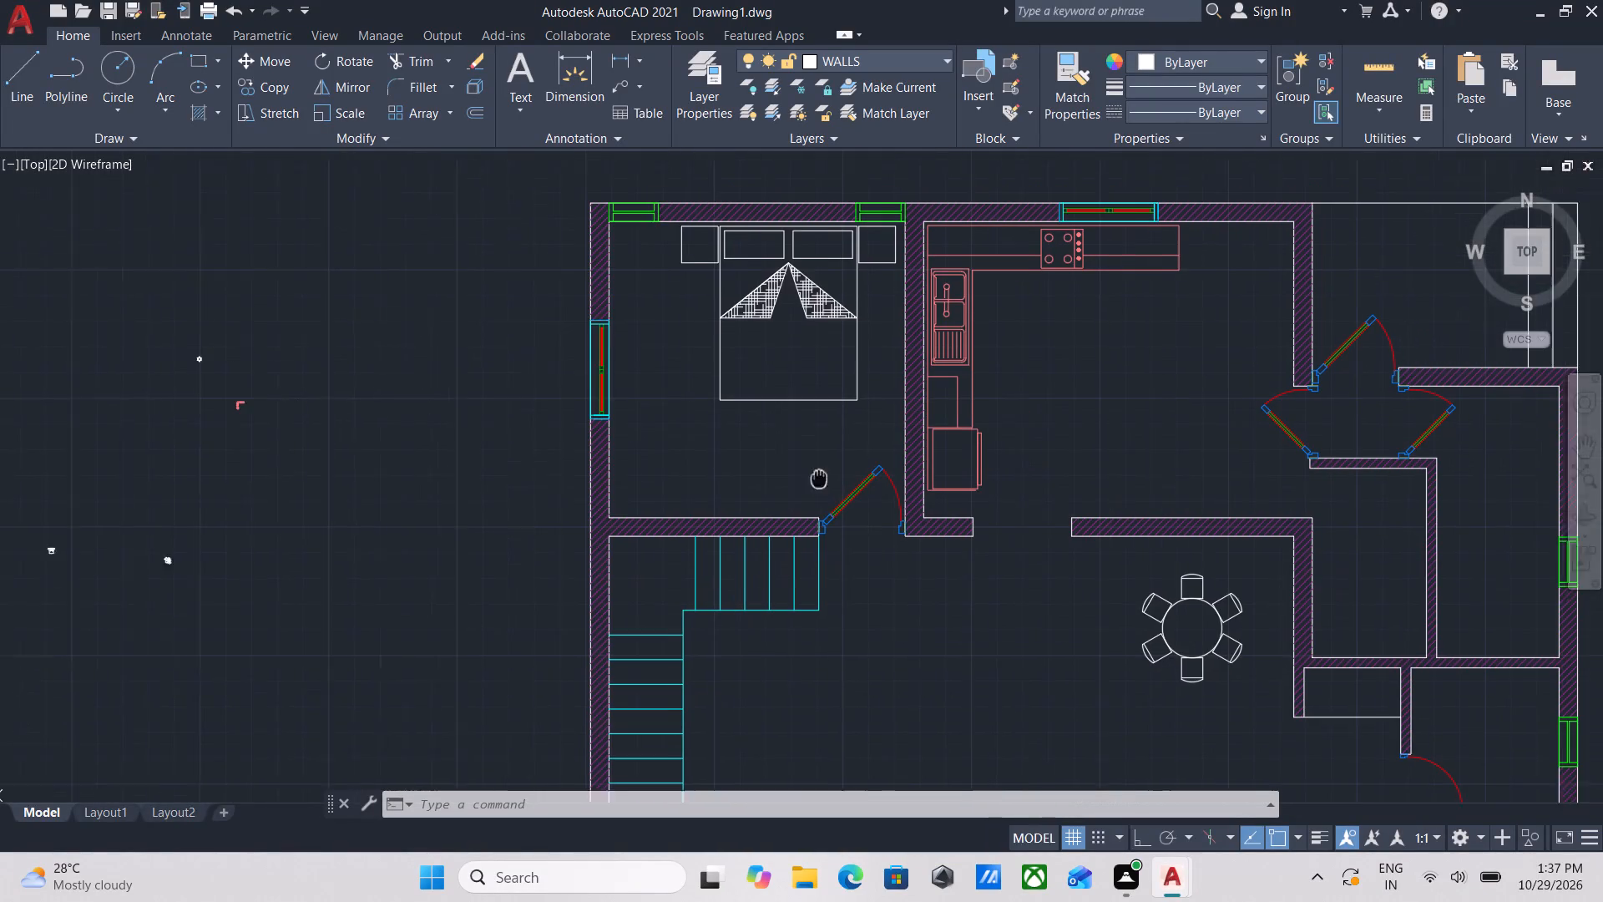
{"action": "middle_click_drag", "start_coordinate": [1072, 450], "coordinate": [870, 451]}
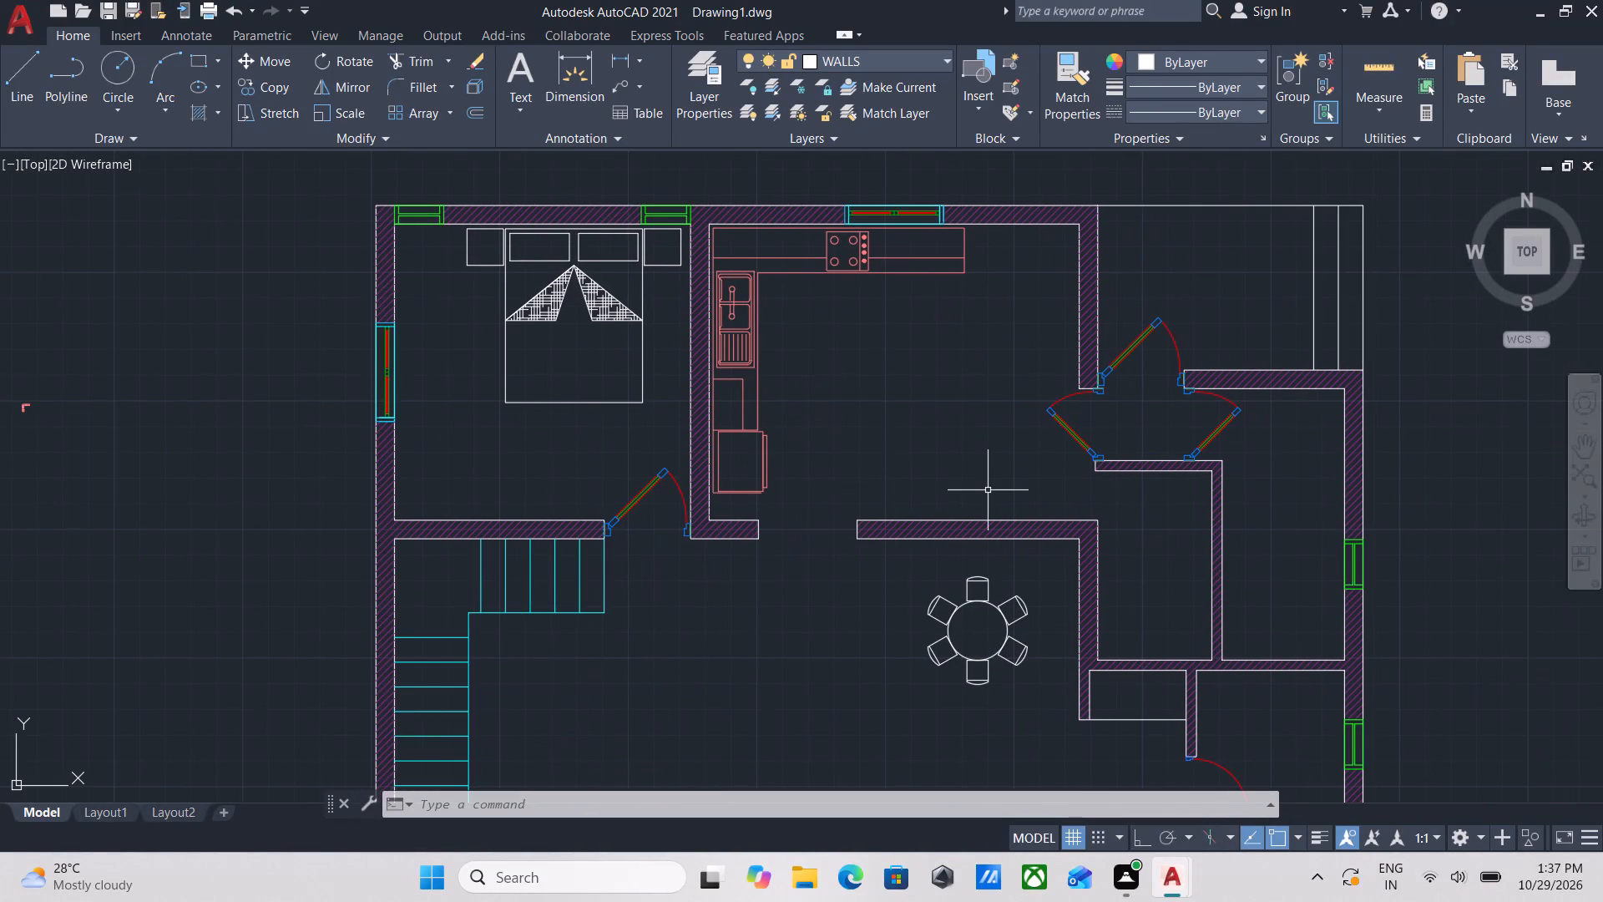
{"action": "scroll", "coordinate": [1074, 458], "scroll_direction": "down", "scroll_amount": 2}
{"action": "middle_click_drag", "start_coordinate": [1074, 458], "coordinate": [984, 443]}
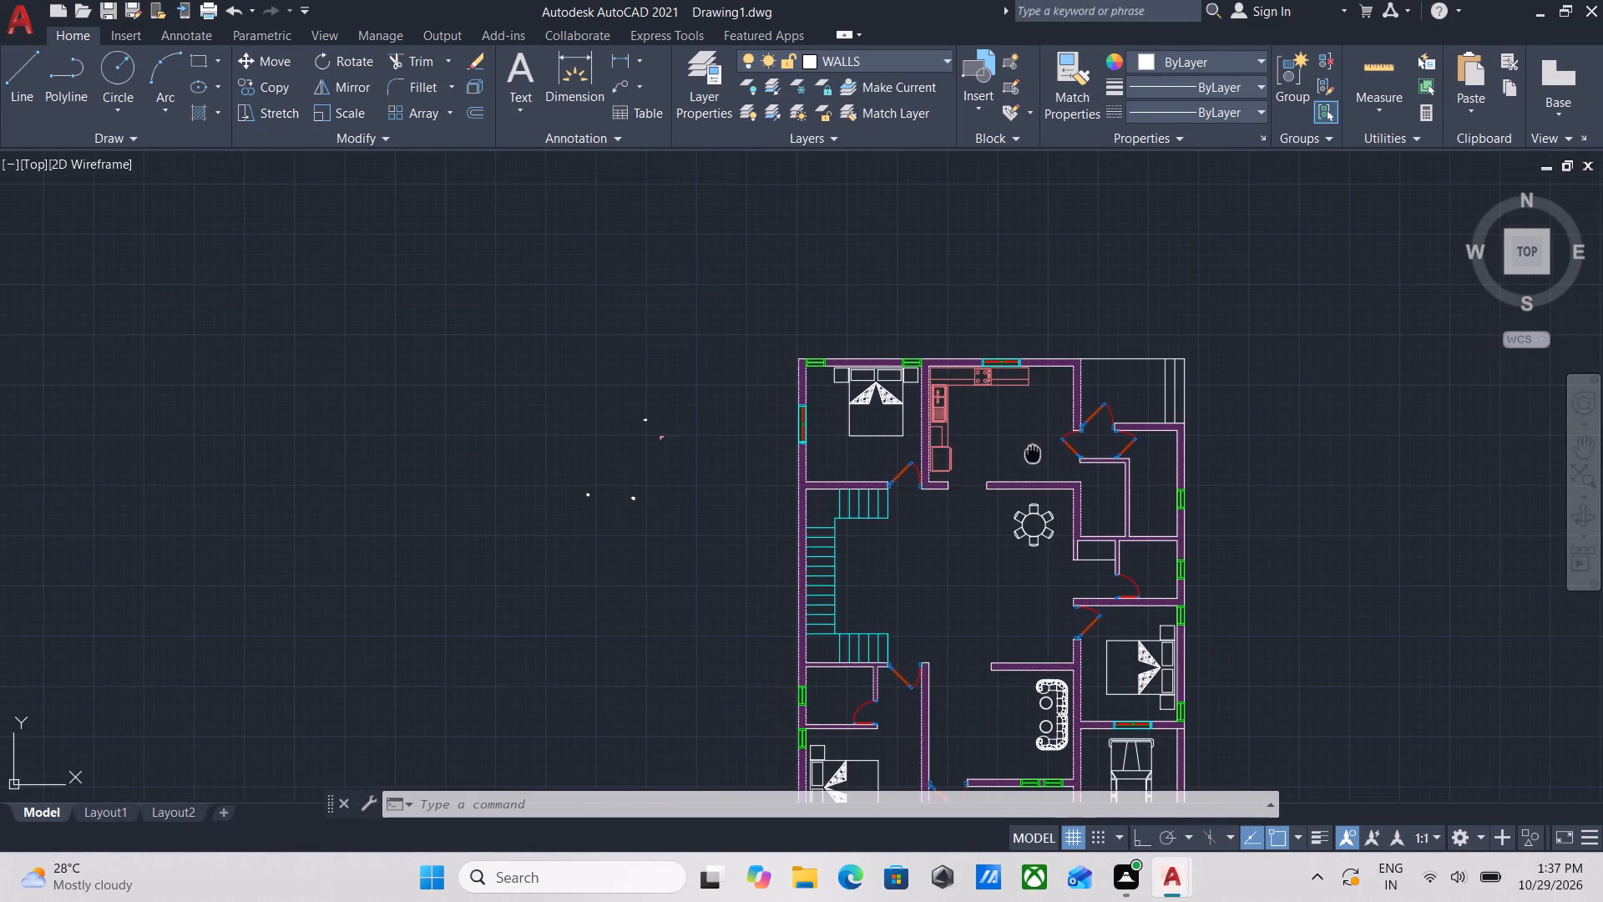
{"action": "middle_click_drag", "start_coordinate": [984, 443], "coordinate": [900, 412]}
{"action": "scroll", "coordinate": [941, 478], "scroll_direction": "up", "scroll_amount": 4}
{"action": "scroll", "coordinate": [917, 440], "scroll_direction": "down", "scroll_amount": 1}
{"action": "middle_click_drag", "start_coordinate": [917, 440], "coordinate": [1045, 358]}
{"action": "scroll", "coordinate": [432, 403], "scroll_direction": "down", "scroll_amount": 1}
{"action": "middle_click_drag", "start_coordinate": [432, 403], "coordinate": [566, 504]}
{"action": "scroll", "coordinate": [560, 500], "scroll_direction": "up", "scroll_amount": 1}
{"action": "scroll", "coordinate": [504, 335], "scroll_direction": "up", "scroll_amount": 2}
{"action": "scroll", "coordinate": [504, 335], "scroll_direction": "down", "scroll_amount": 2}
{"action": "middle_click_drag", "start_coordinate": [504, 335], "coordinate": [752, 555]}
{"action": "scroll", "coordinate": [752, 555], "scroll_direction": "down", "scroll_amount": 1}
{"action": "middle_click_drag", "start_coordinate": [627, 517], "coordinate": [293, 332]}
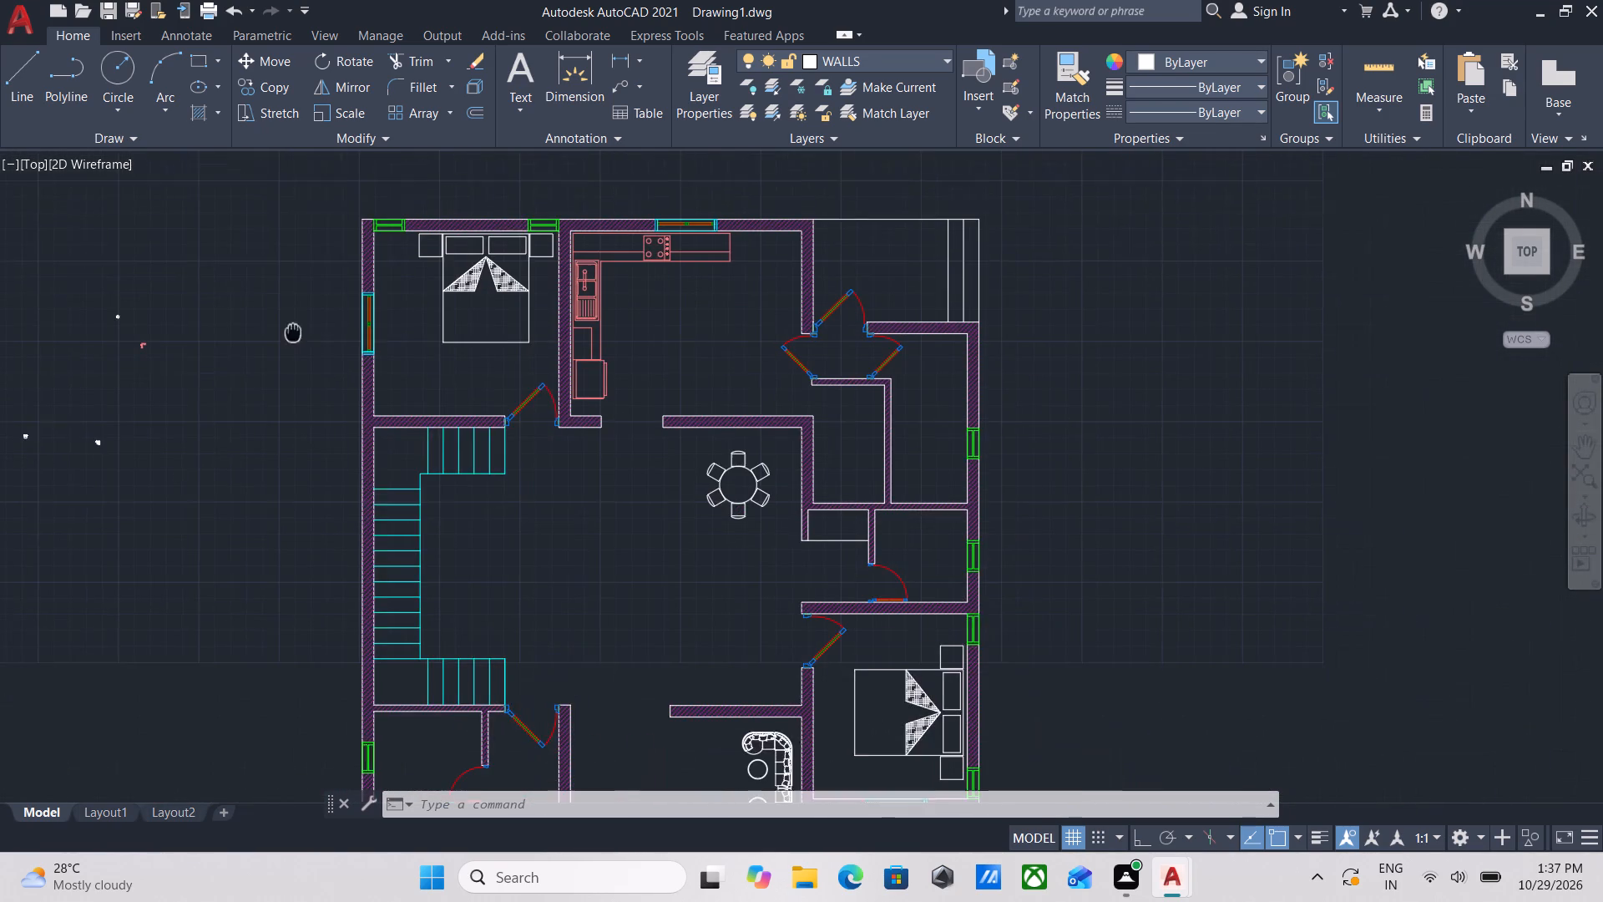
{"action": "scroll", "coordinate": [804, 395], "scroll_direction": "down", "scroll_amount": 1}
{"action": "middle_click_drag", "start_coordinate": [786, 394], "coordinate": [572, 357]}
{"action": "scroll", "coordinate": [571, 358], "scroll_direction": "up", "scroll_amount": 2}
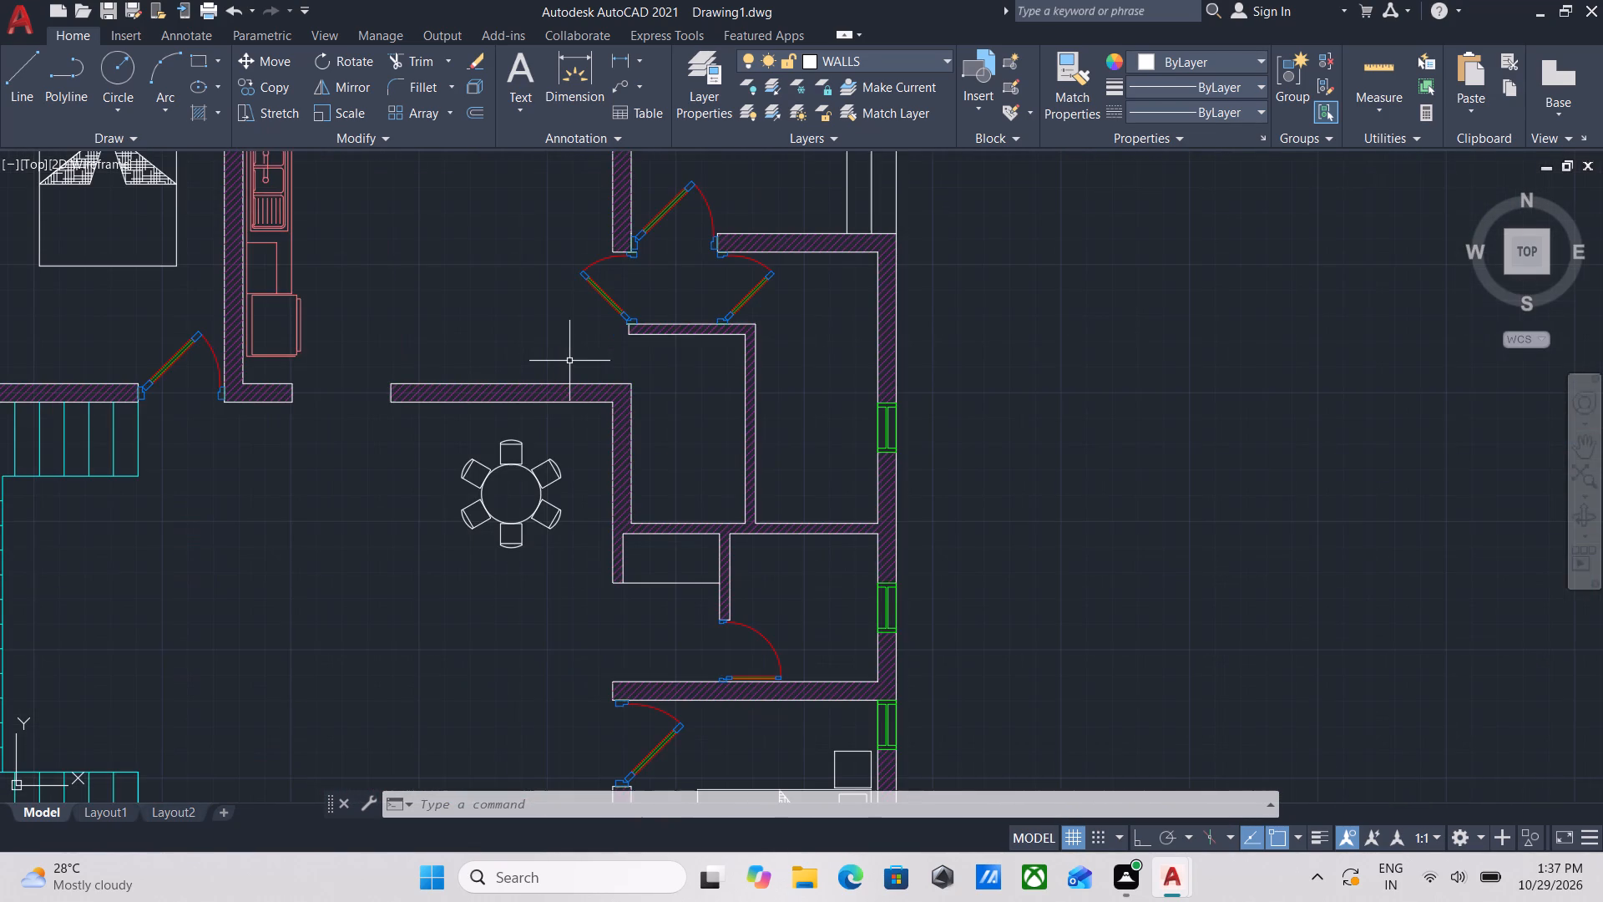
{"action": "middle_click_drag", "start_coordinate": [586, 369], "coordinate": [908, 312]}
{"action": "scroll", "coordinate": [621, 521], "scroll_direction": "down", "scroll_amount": 2}
{"action": "middle_click_drag", "start_coordinate": [621, 521], "coordinate": [712, 350]}
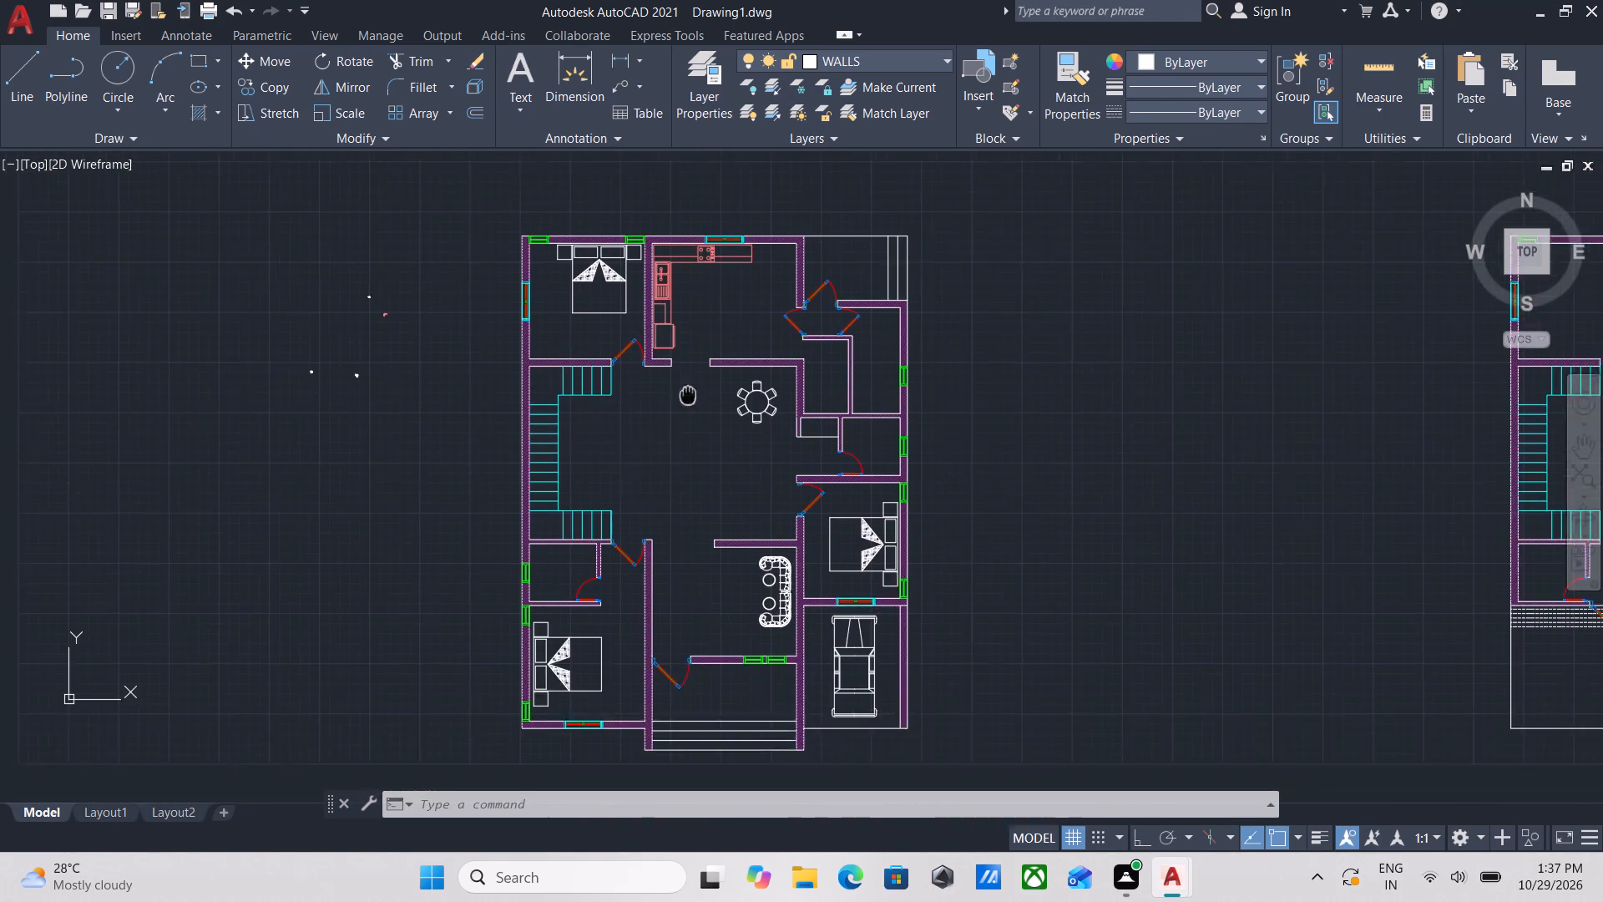
{"action": "middle_click_drag", "start_coordinate": [712, 350], "coordinate": [725, 318]}
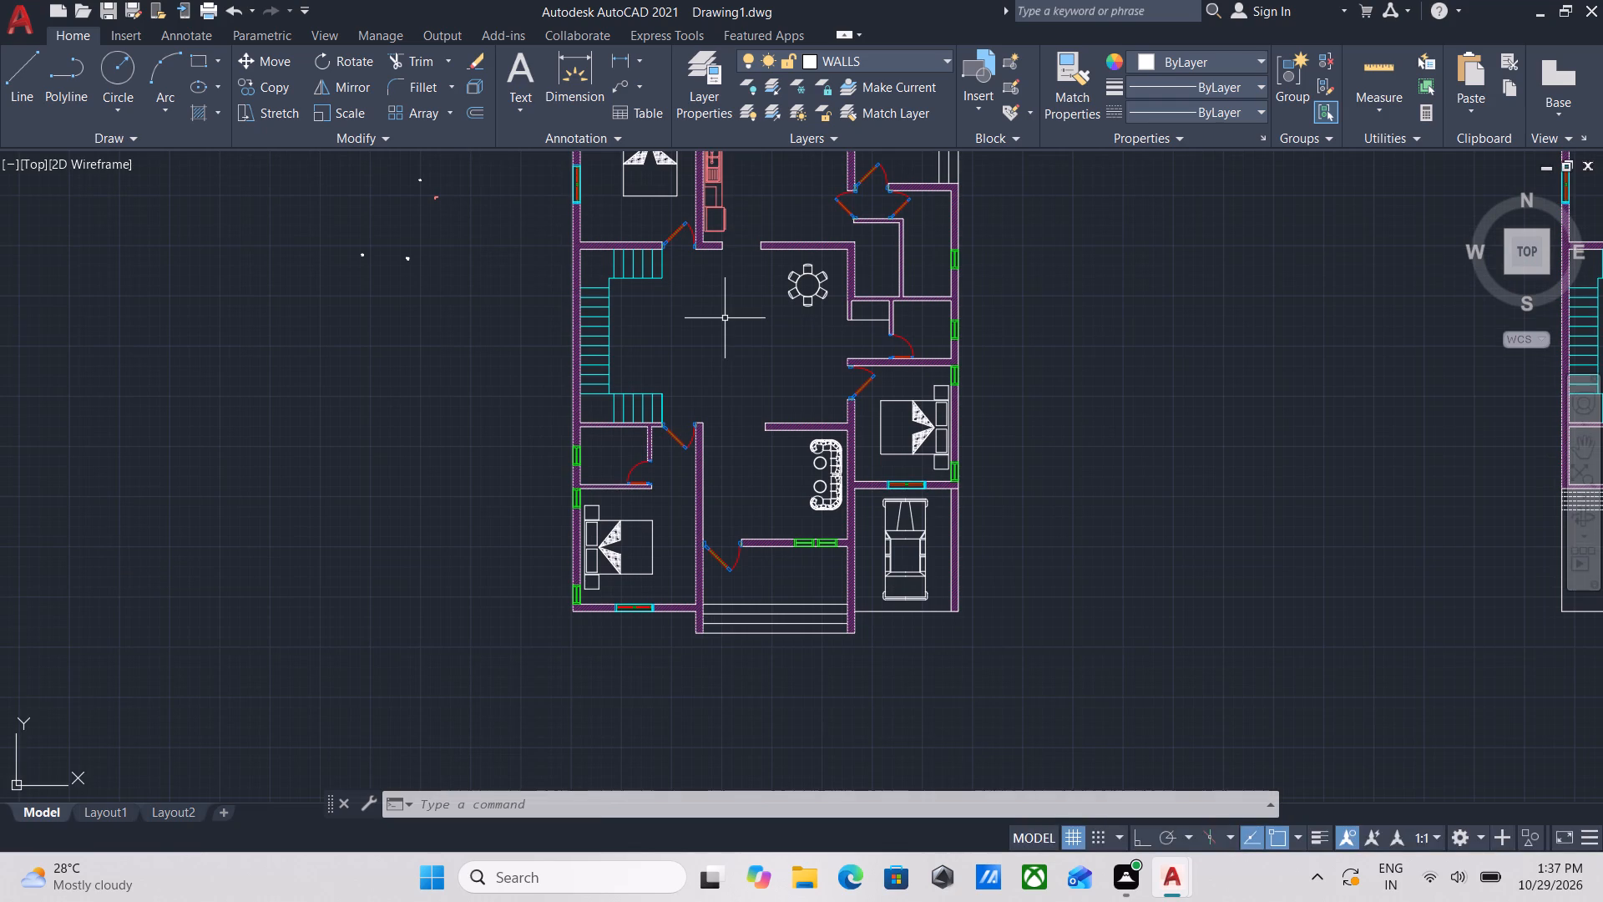
{"action": "scroll", "coordinate": [713, 302], "scroll_direction": "down", "scroll_amount": 1}
{"action": "middle_click_drag", "start_coordinate": [746, 263], "coordinate": [830, 432]}
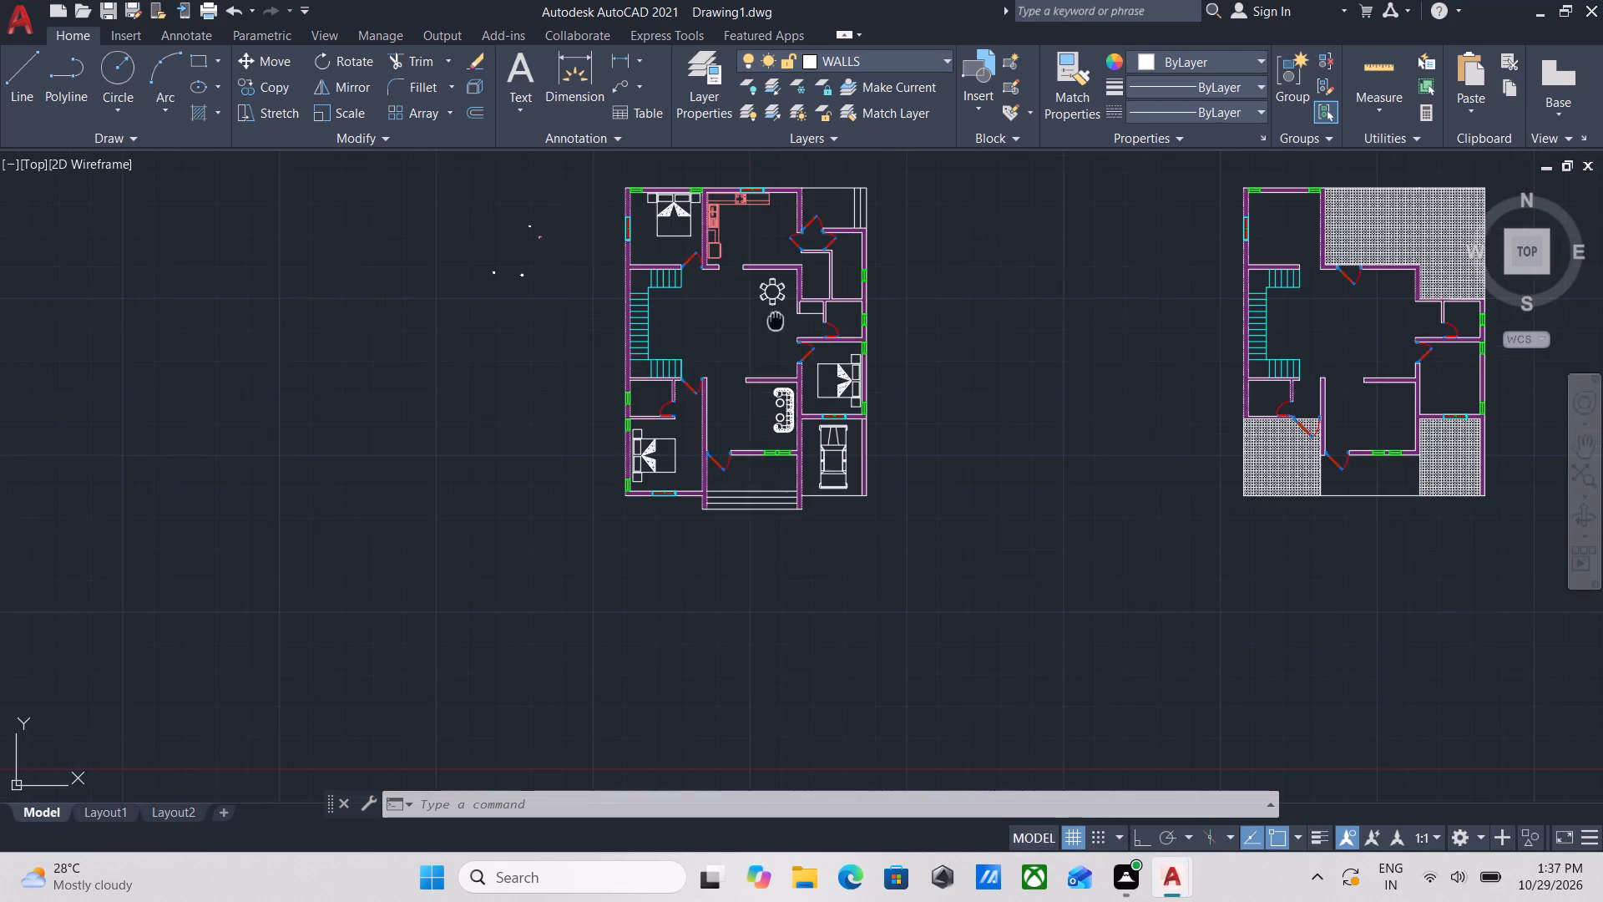
{"action": "middle_click_drag", "start_coordinate": [830, 432], "coordinate": [886, 545]}
{"action": "scroll", "coordinate": [799, 524], "scroll_direction": "up", "scroll_amount": 5}
{"action": "scroll", "coordinate": [705, 531], "scroll_direction": "down", "scroll_amount": 1}
{"action": "middle_click_drag", "start_coordinate": [726, 536], "coordinate": [1014, 519]}
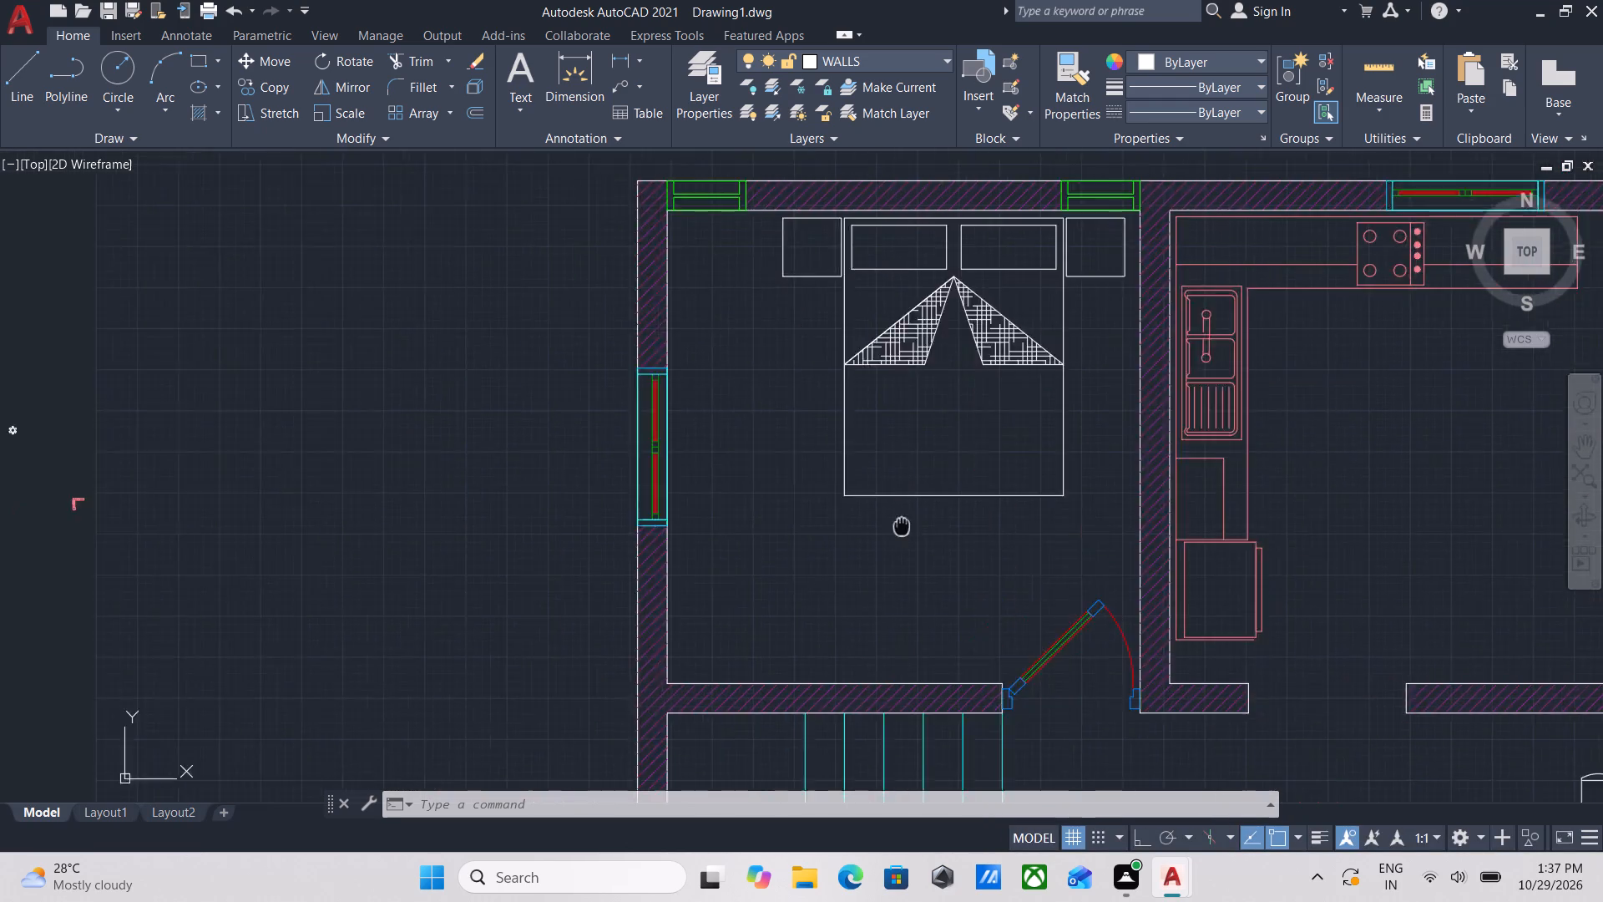
{"action": "middle_click_drag", "start_coordinate": [1014, 519], "coordinate": [1094, 514]}
{"action": "scroll", "coordinate": [926, 565], "scroll_direction": "down", "scroll_amount": 1}
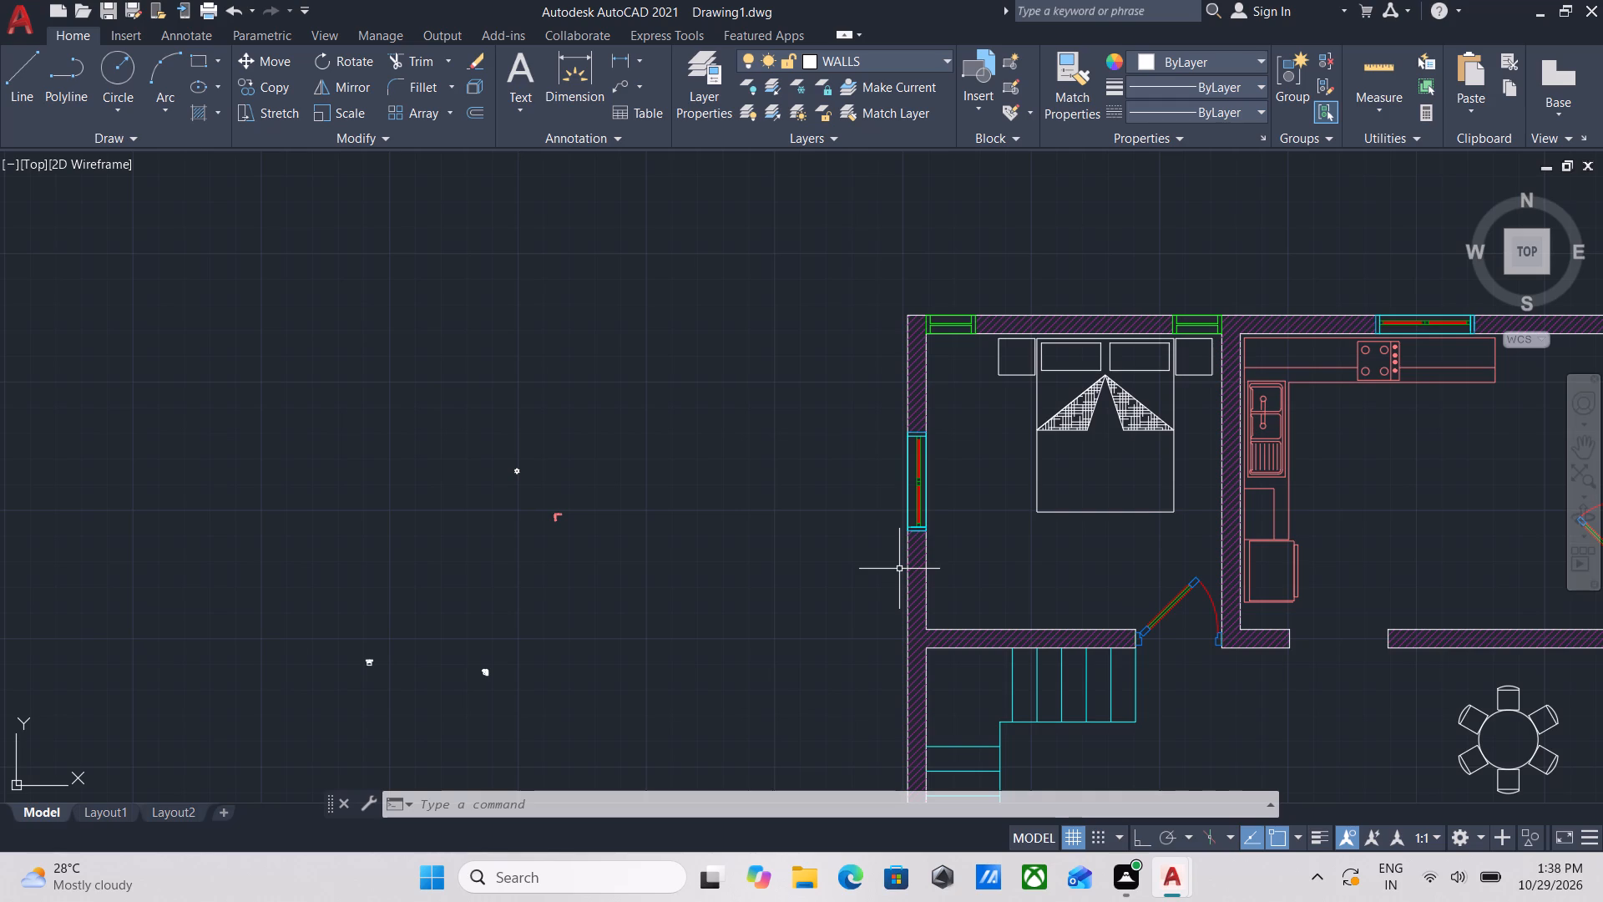
Create horizontal single-line text BEDROOM, about 9 inches high, in the empty area outside the rear bedroom's side window.
{"action": "scroll", "coordinate": [899, 569], "scroll_direction": "up", "scroll_amount": 1}
{"action": "middle_click_drag", "start_coordinate": [846, 398], "coordinate": [787, 466]}
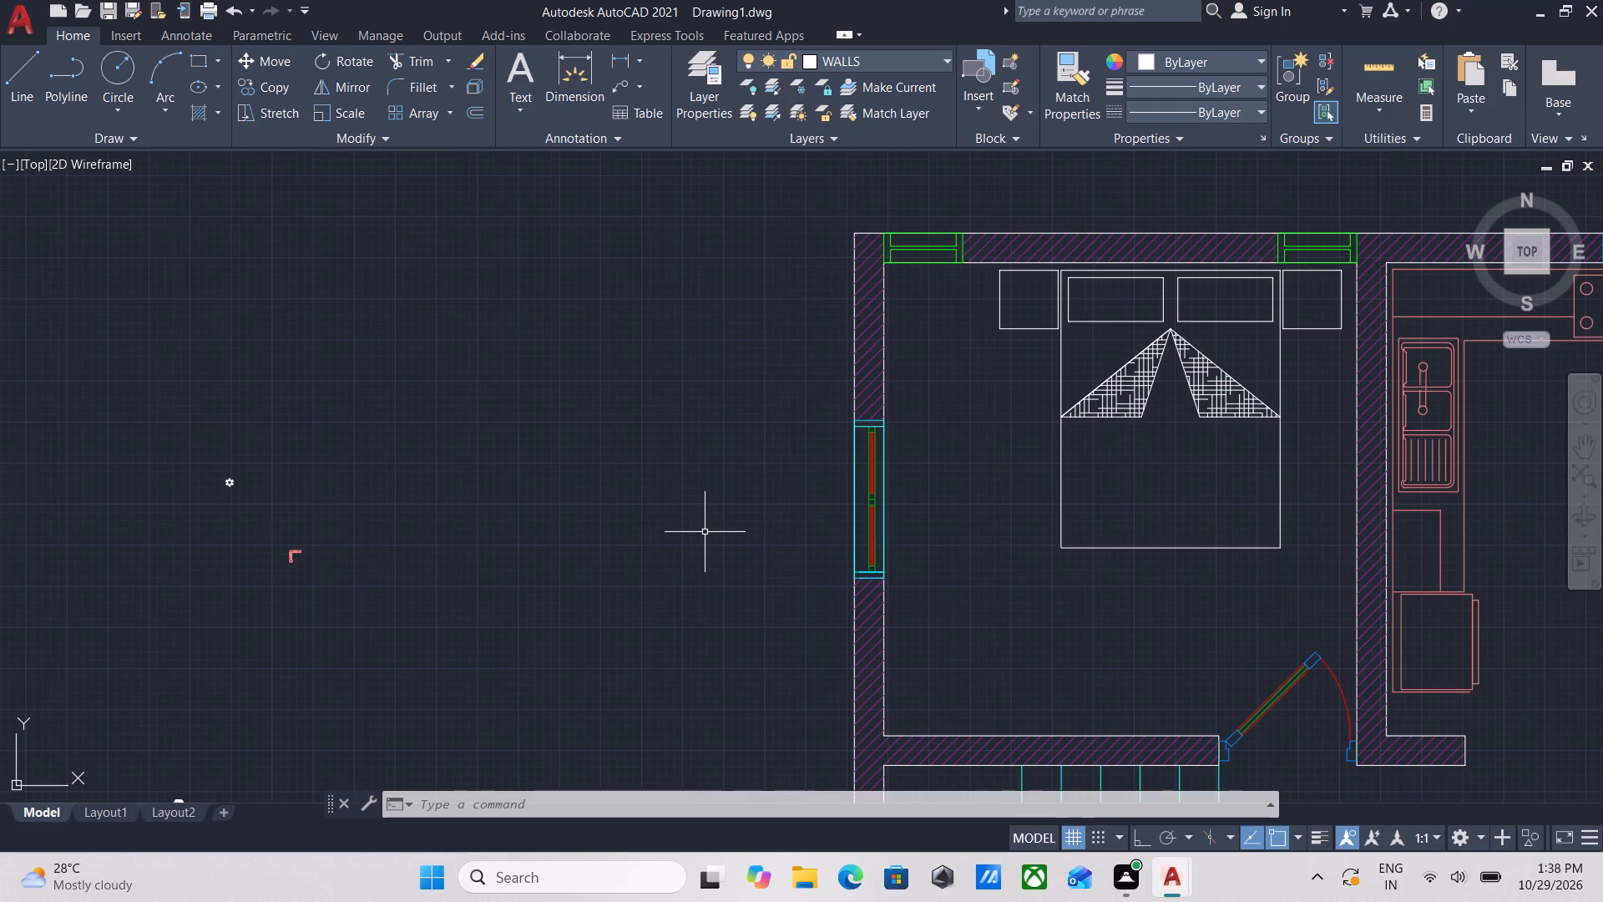
{"action": "type", "text": "DT"}
{"action": "key", "text": "Return"}
{"action": "scroll", "coordinate": [598, 550], "scroll_direction": "up", "scroll_amount": 2}
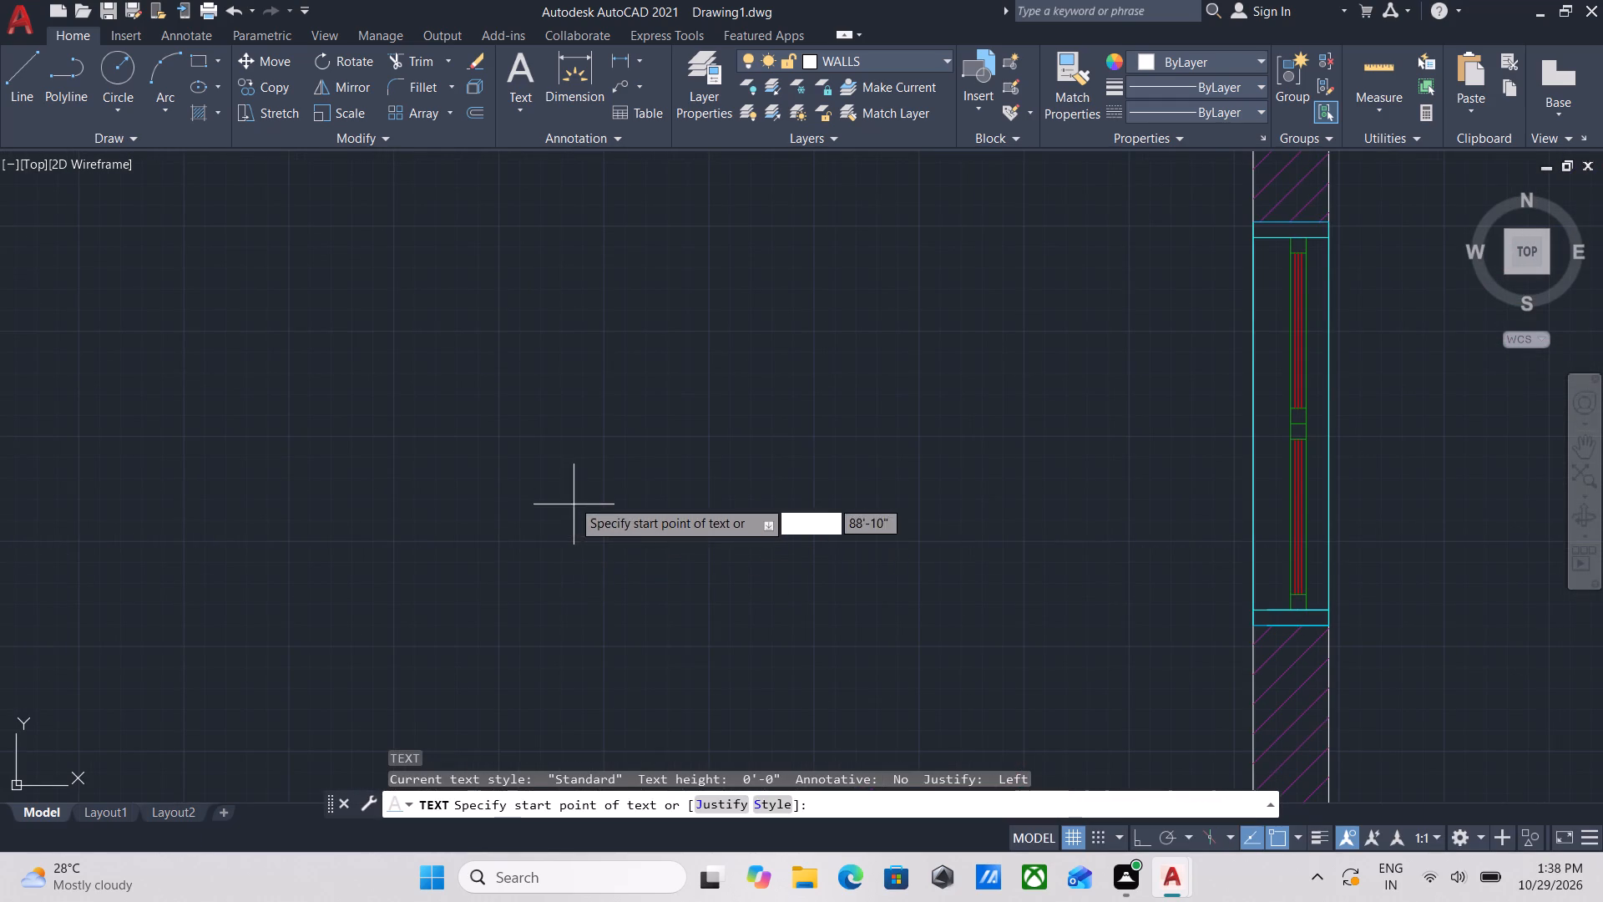
{"action": "left_click", "coordinate": [572, 499]}
{"action": "key", "text": "F8"}
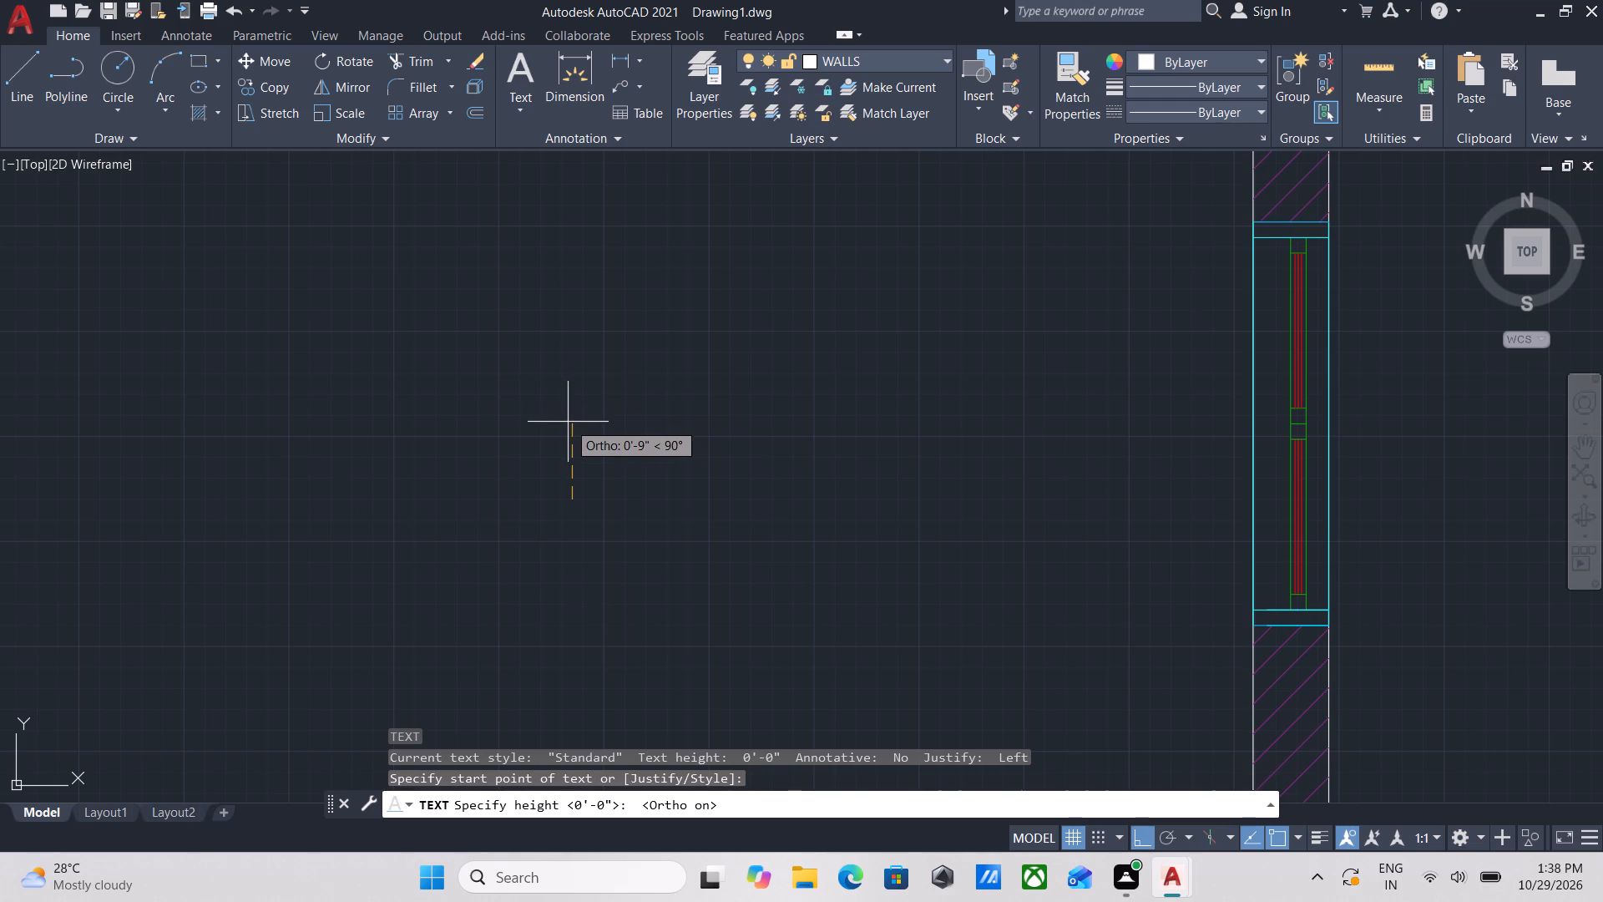
{"action": "left_click", "coordinate": [568, 418]}
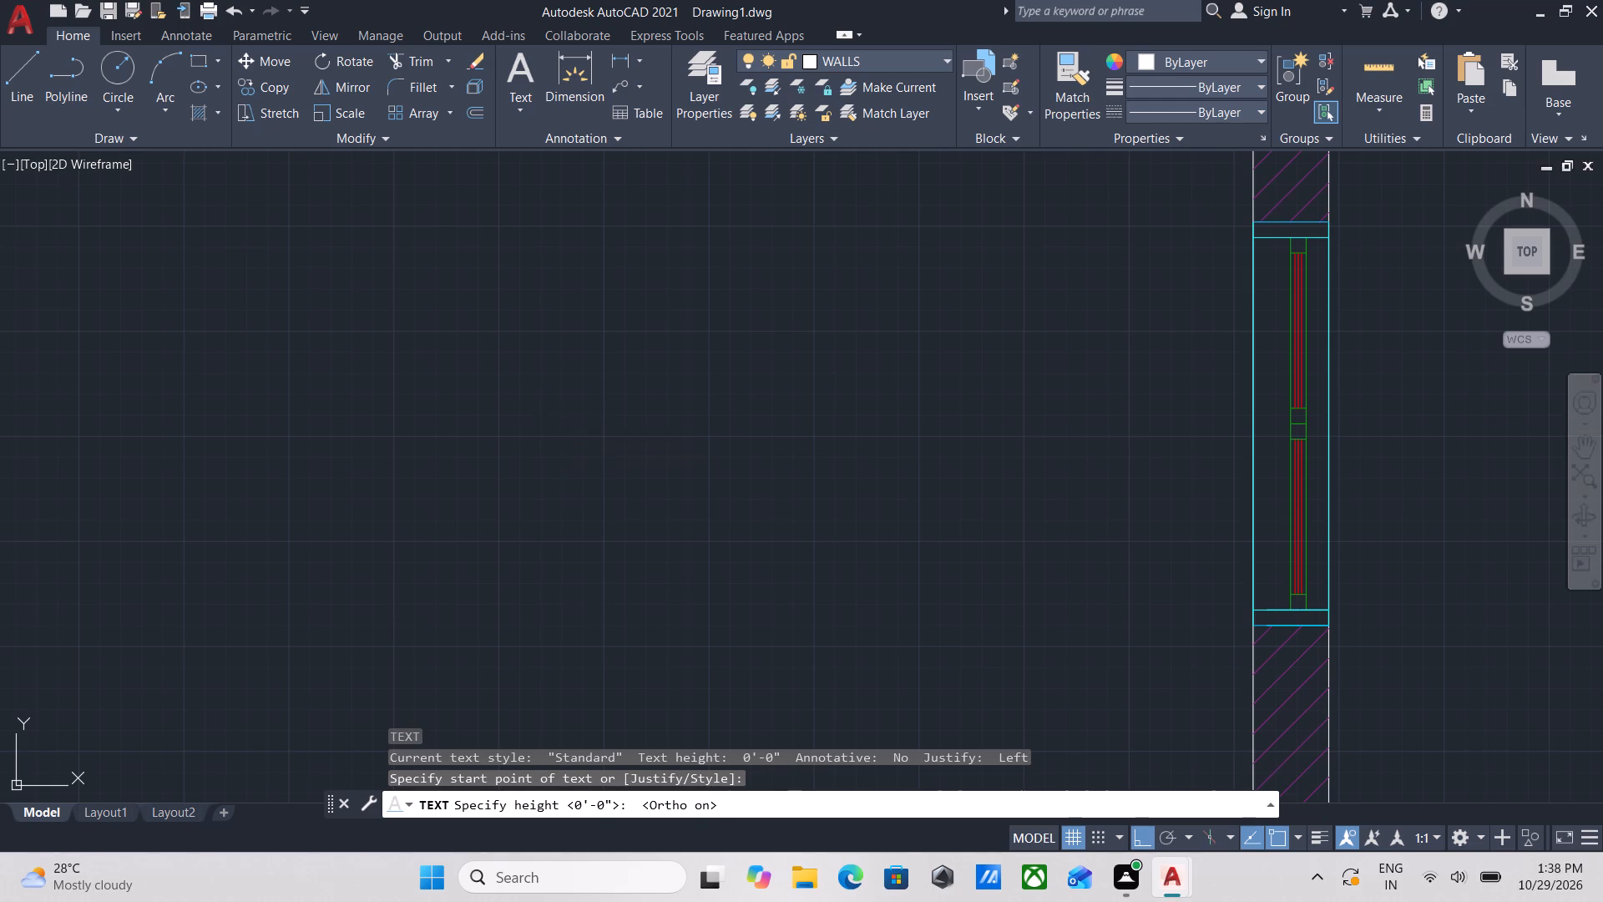
{"action": "left_click", "coordinate": [662, 489]}
{"action": "scroll", "coordinate": [662, 489], "scroll_direction": "down", "scroll_amount": 2}
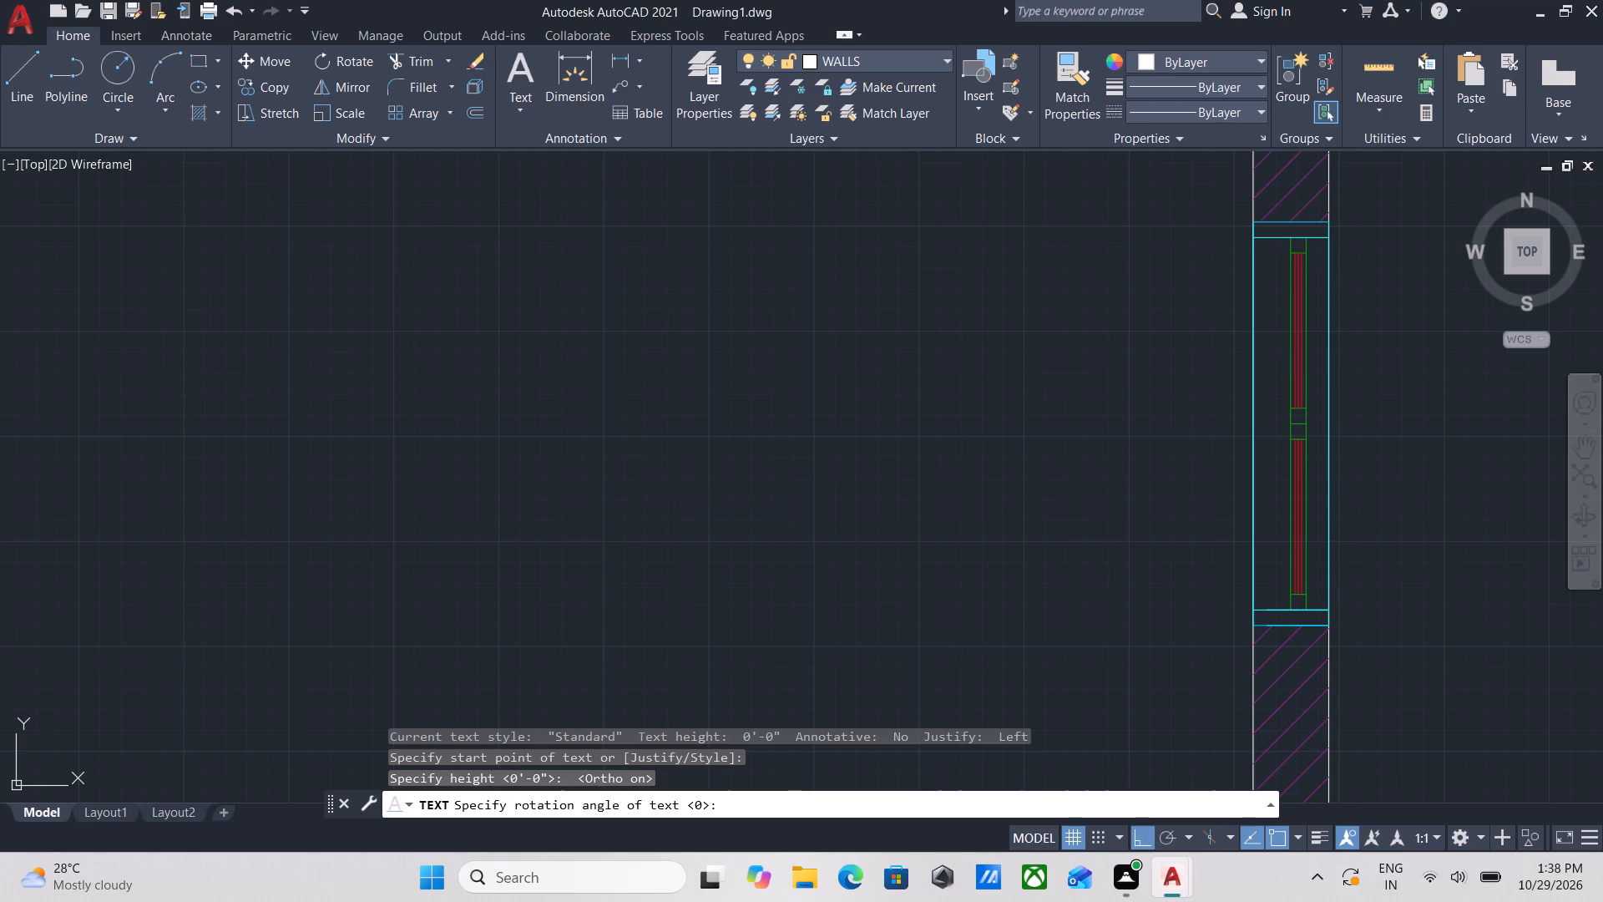
{"action": "scroll", "coordinate": [664, 488], "scroll_direction": "down", "scroll_amount": 2}
{"action": "scroll", "coordinate": [679, 382], "scroll_direction": "down", "scroll_amount": 2}
{"action": "scroll", "coordinate": [660, 414], "scroll_direction": "up", "scroll_amount": 1}
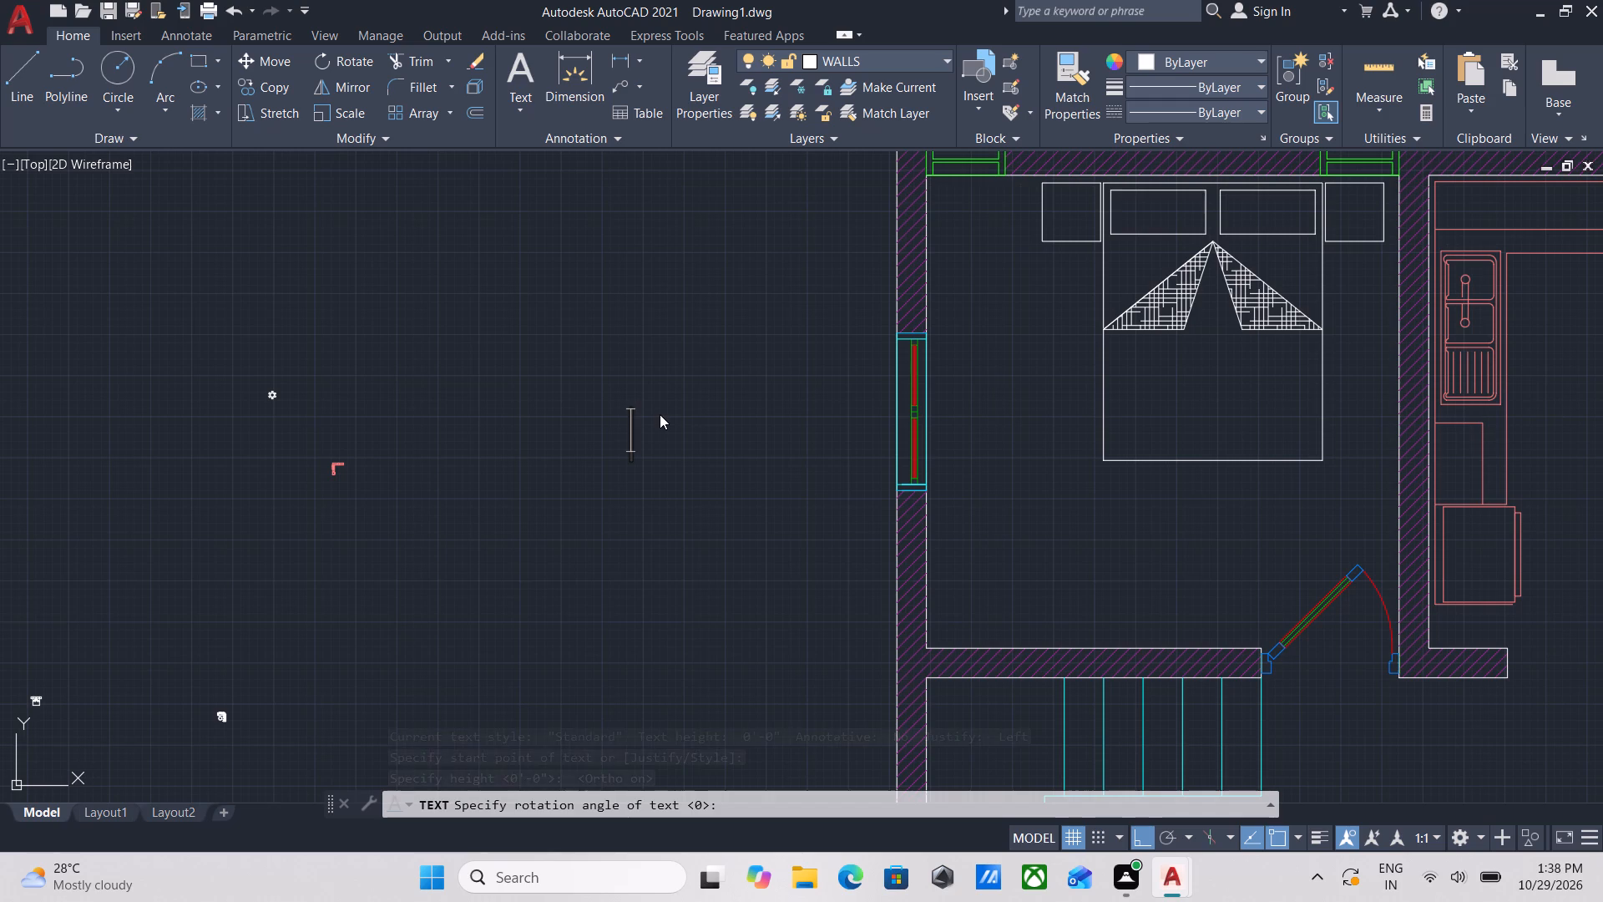
{"action": "type", "text": "BED"}
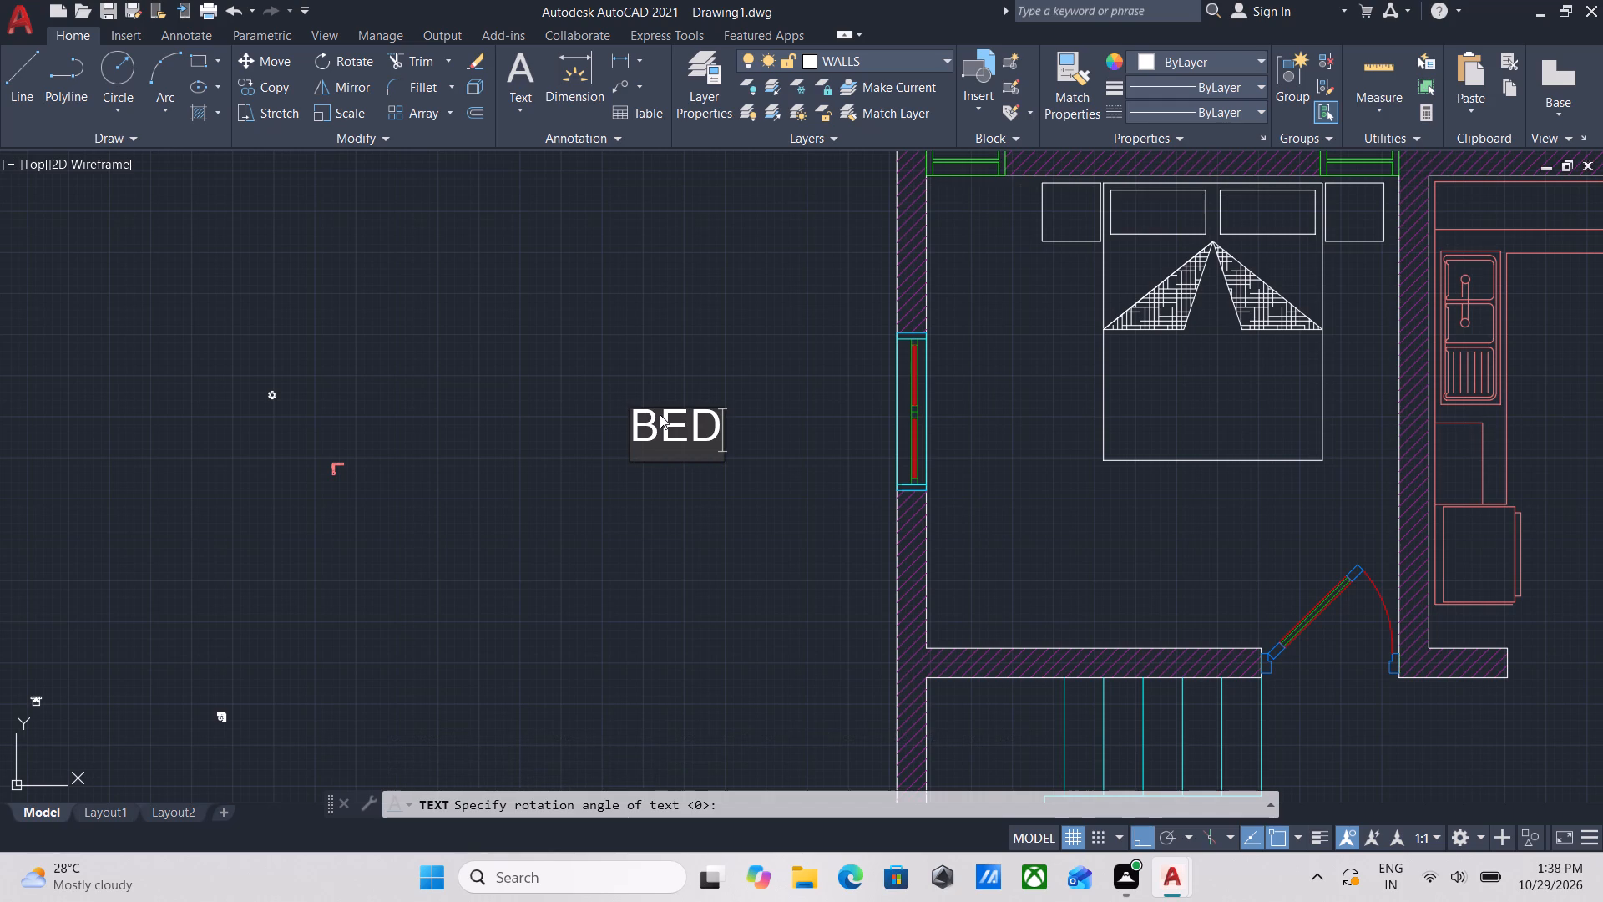
{"action": "type", "text": "ROOM"}
{"action": "key", "text": "Return"}
{"action": "key", "text": "Return"}
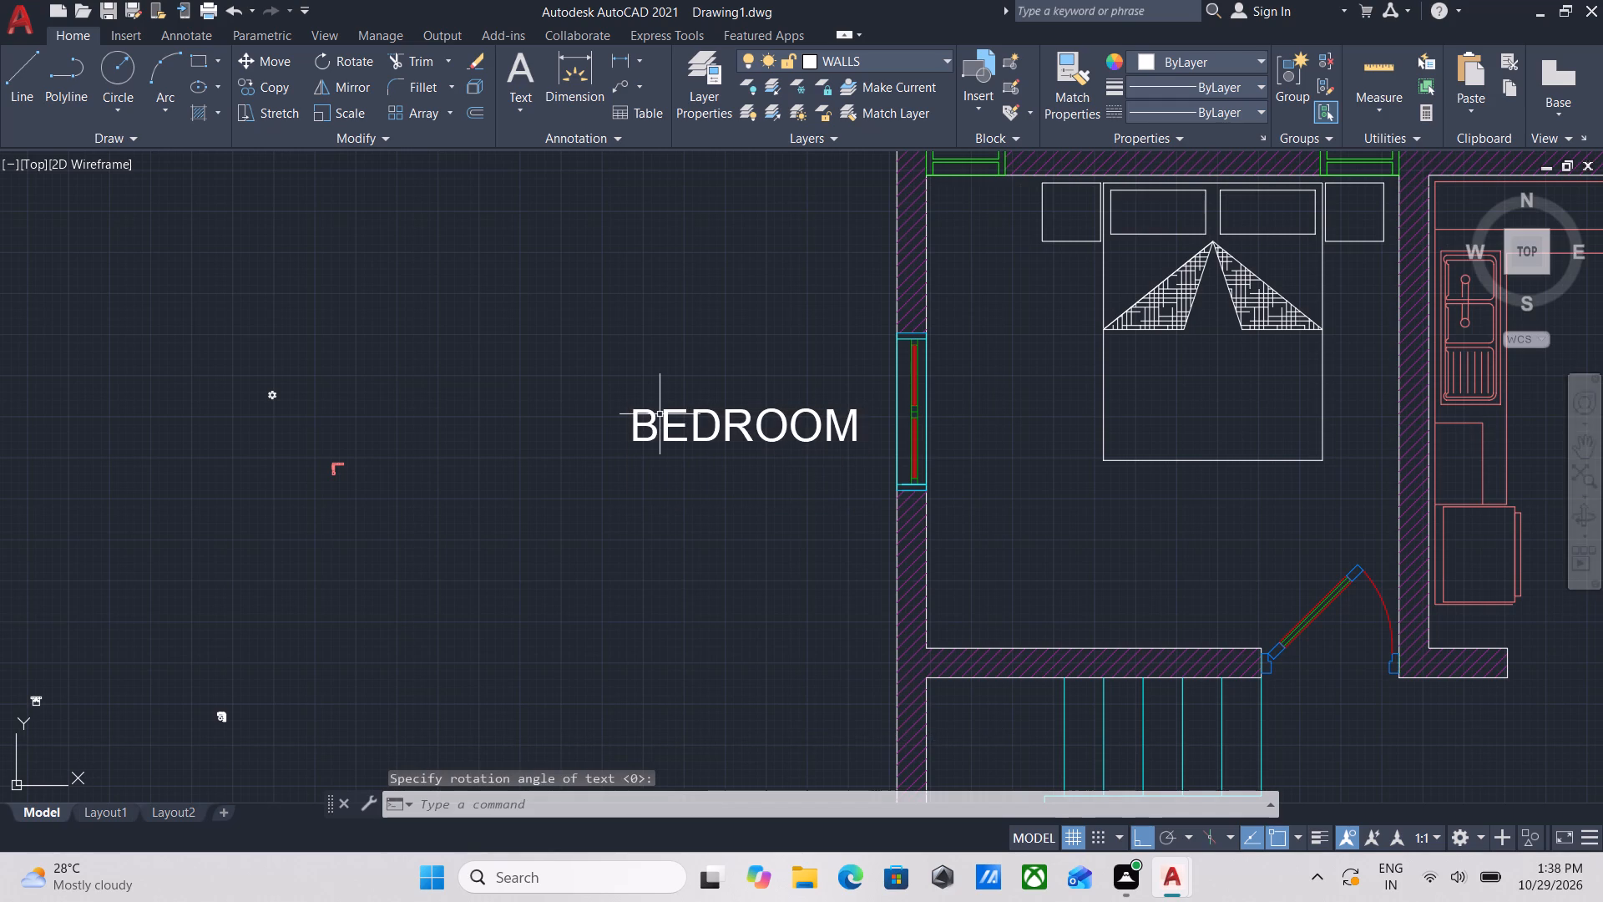
Copy the BEDROOM text into the rear bedroom beside the kitchen, over the foot of the bed.
{"action": "left_click", "coordinate": [711, 511]}
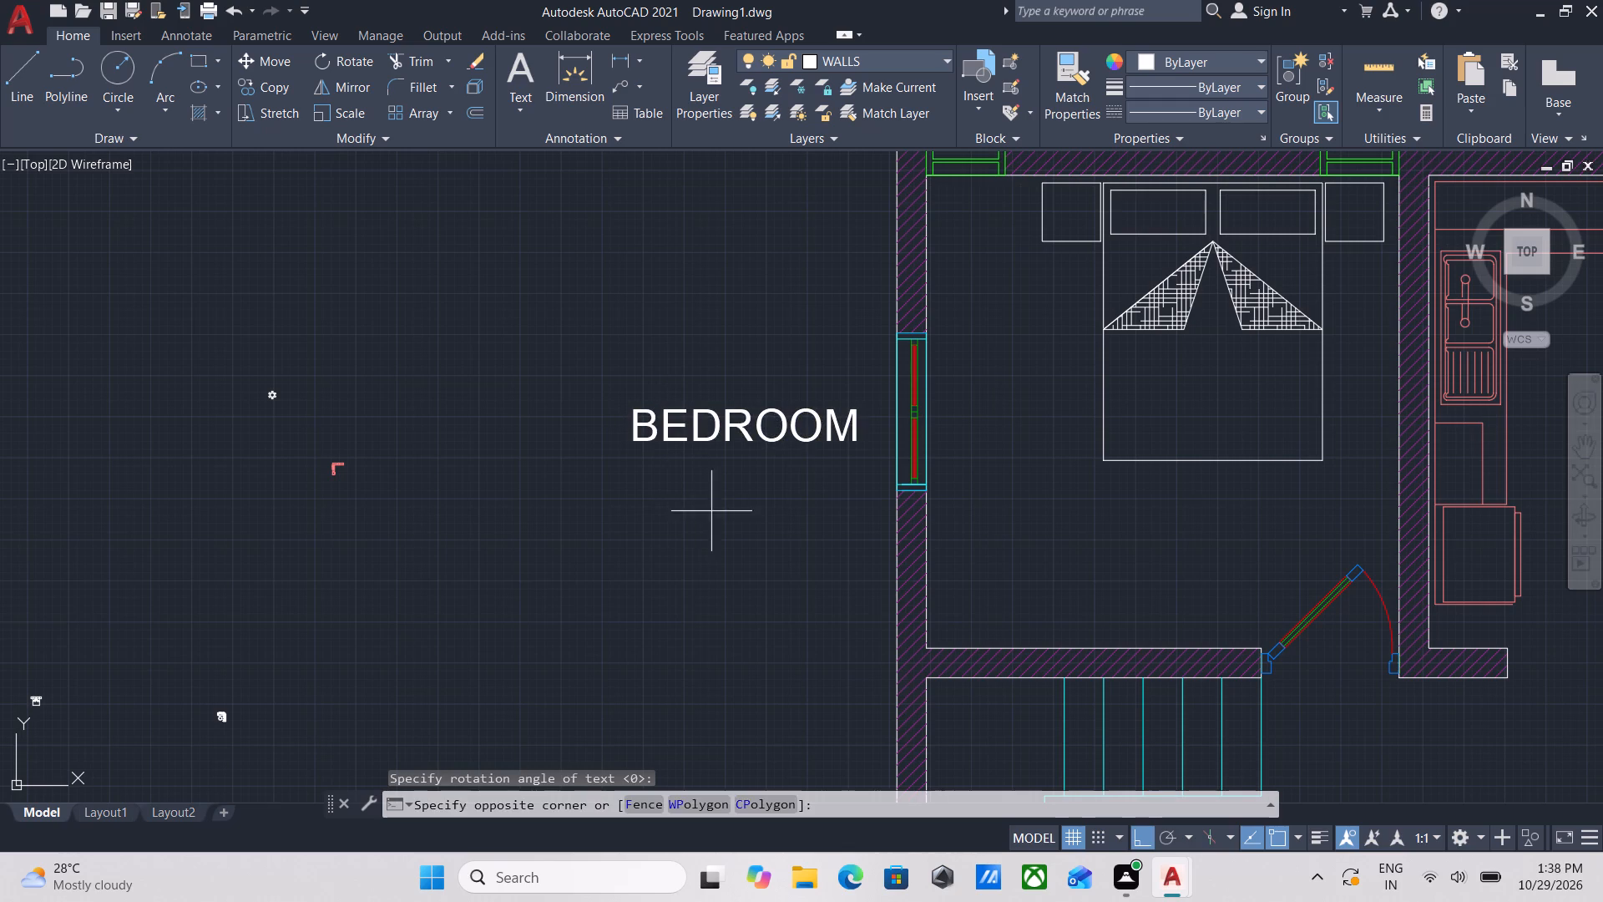
{"action": "left_click", "coordinate": [594, 388]}
{"action": "key", "text": "c"}
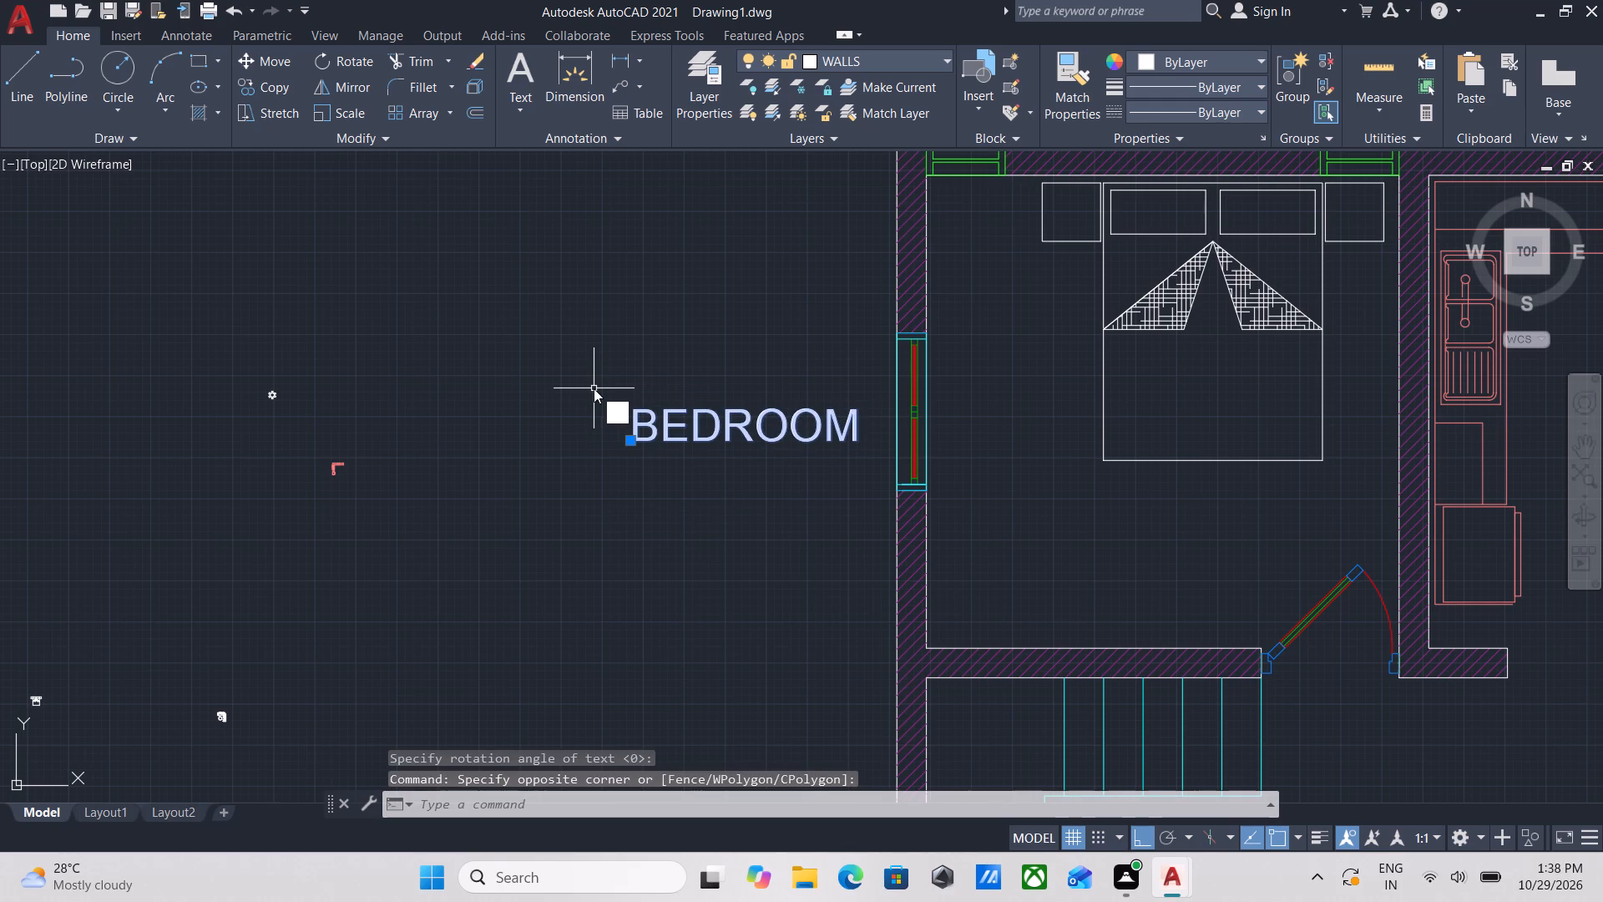
{"action": "key", "text": "o"}
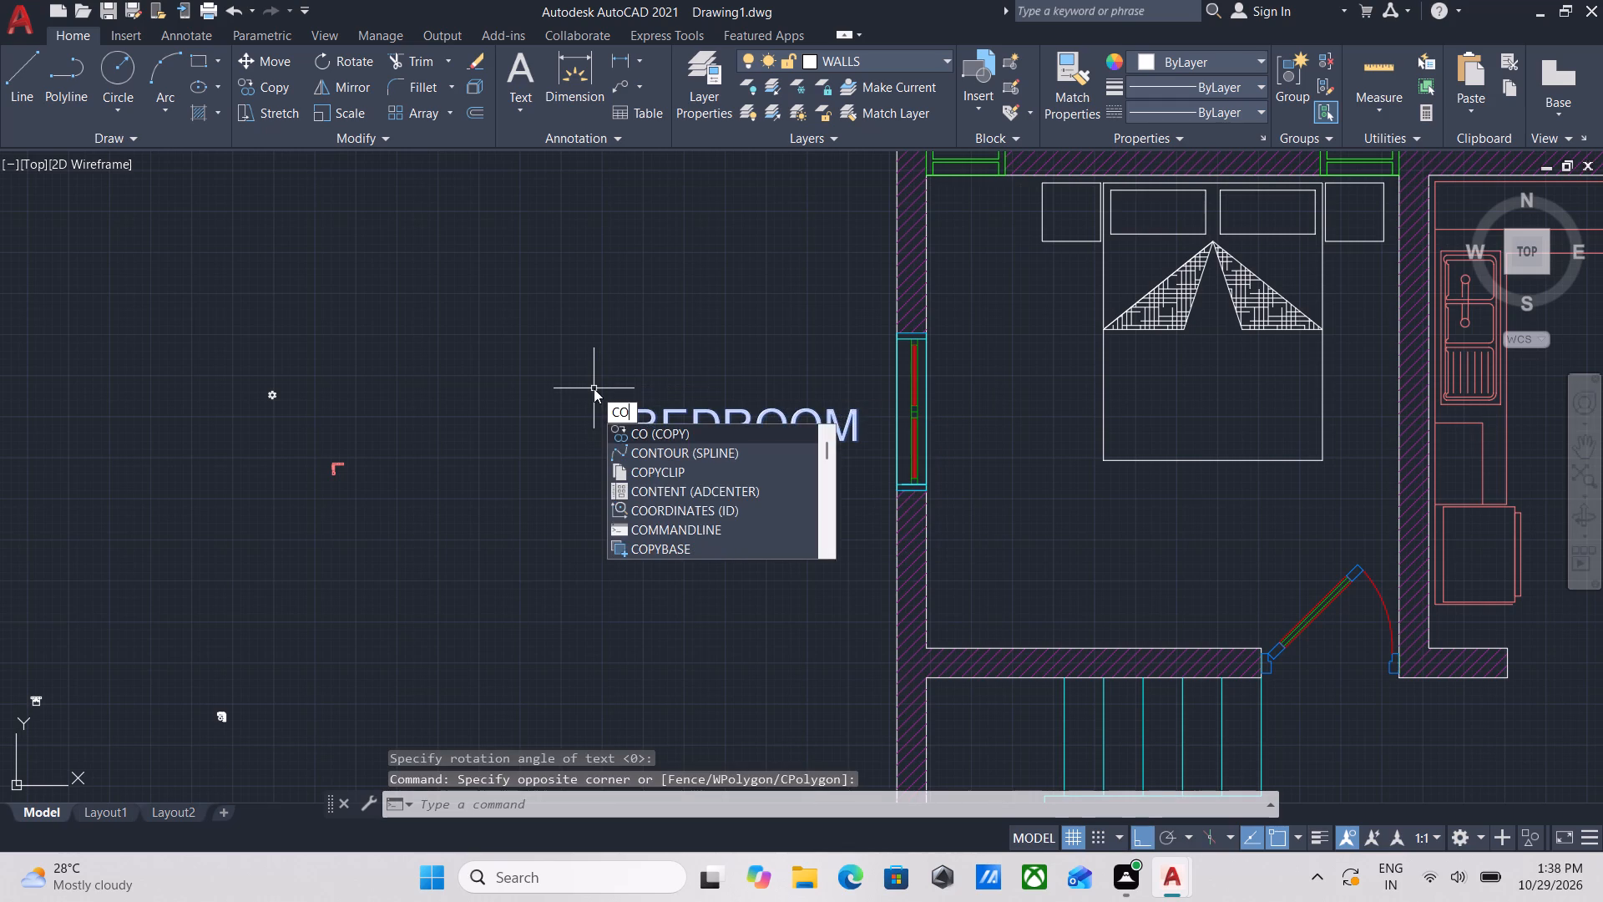
{"action": "key", "text": "Return"}
{"action": "left_click", "coordinate": [628, 429]}
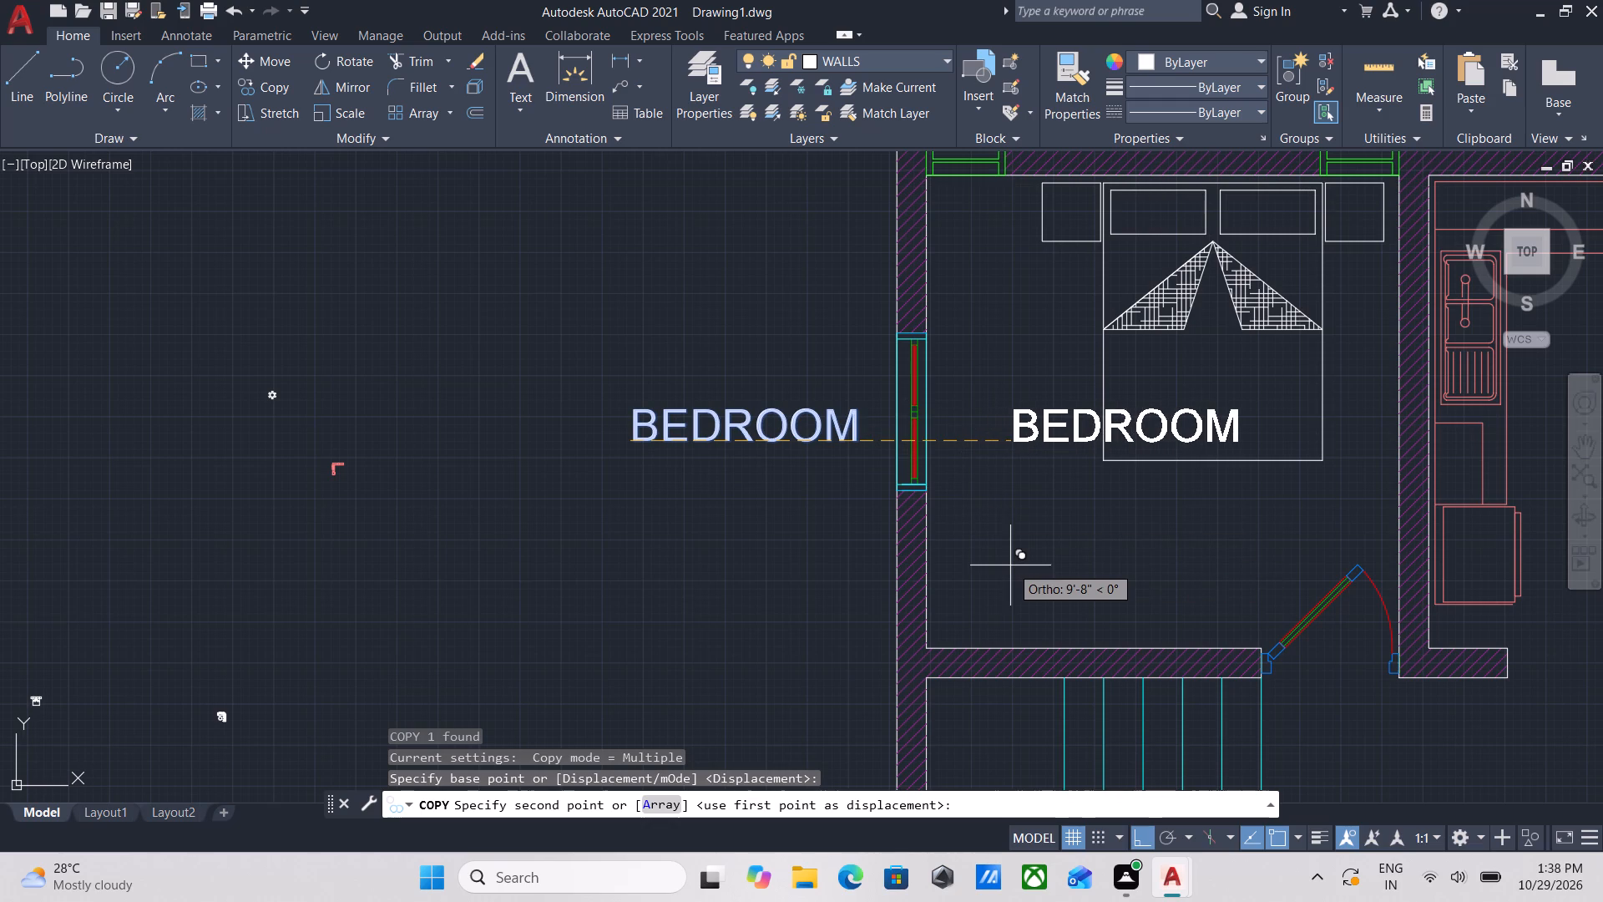
{"action": "key", "text": "F8"}
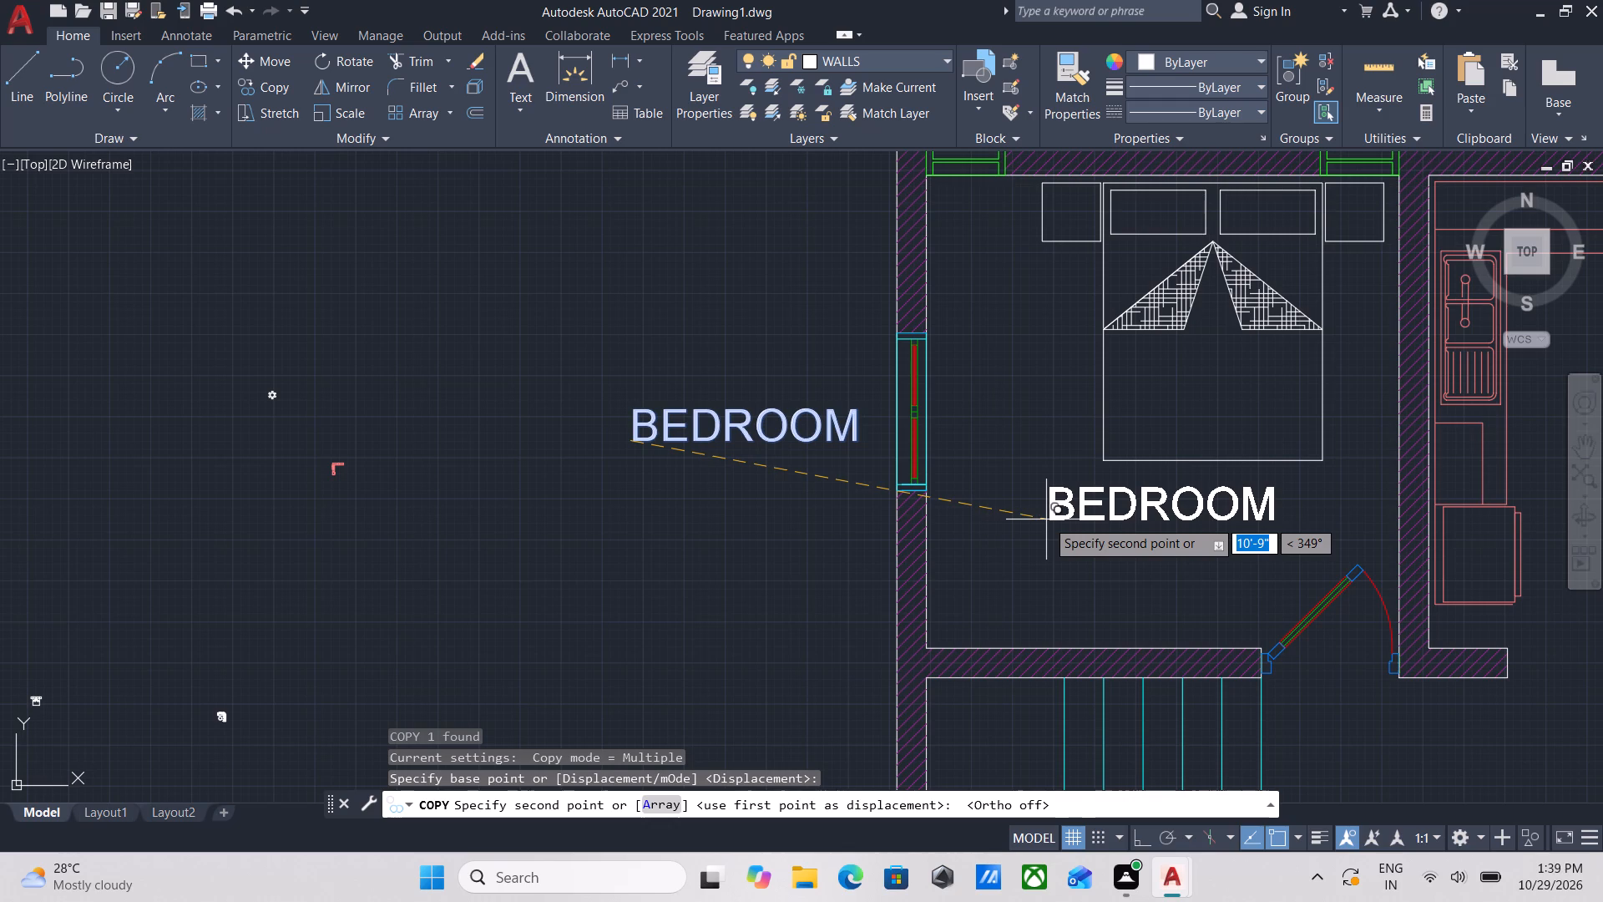
{"action": "scroll", "coordinate": [1046, 519], "scroll_direction": "up", "scroll_amount": 2}
{"action": "scroll", "coordinate": [1079, 519], "scroll_direction": "down", "scroll_amount": 1}
{"action": "middle_click_drag", "start_coordinate": [1029, 509], "coordinate": [776, 469]}
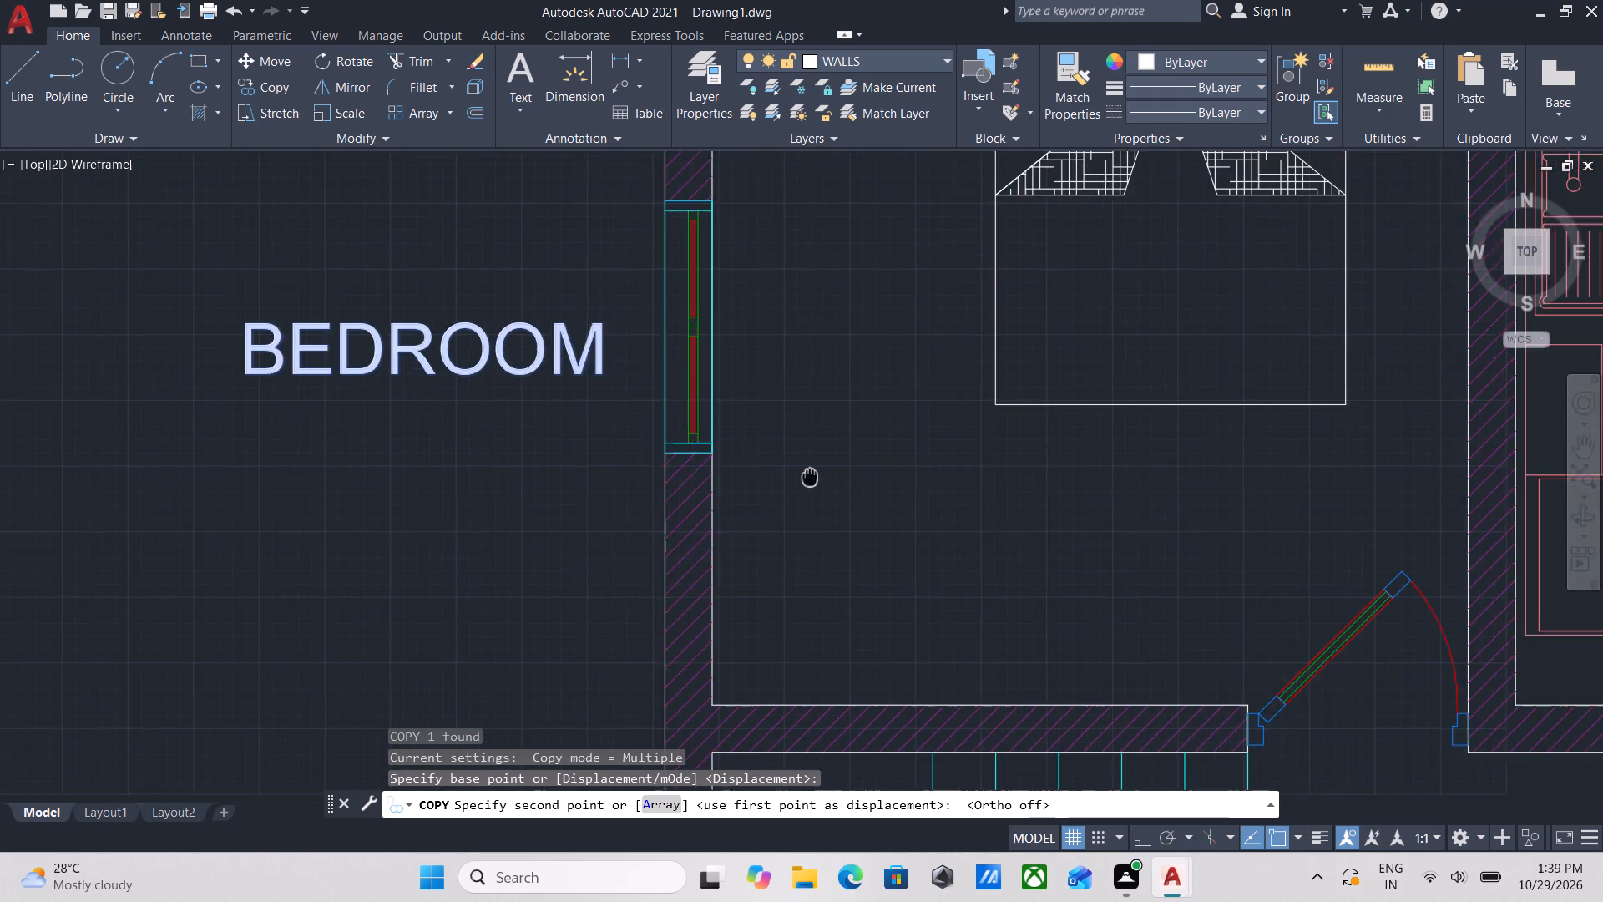
{"action": "middle_click_drag", "start_coordinate": [776, 469], "coordinate": [762, 465]}
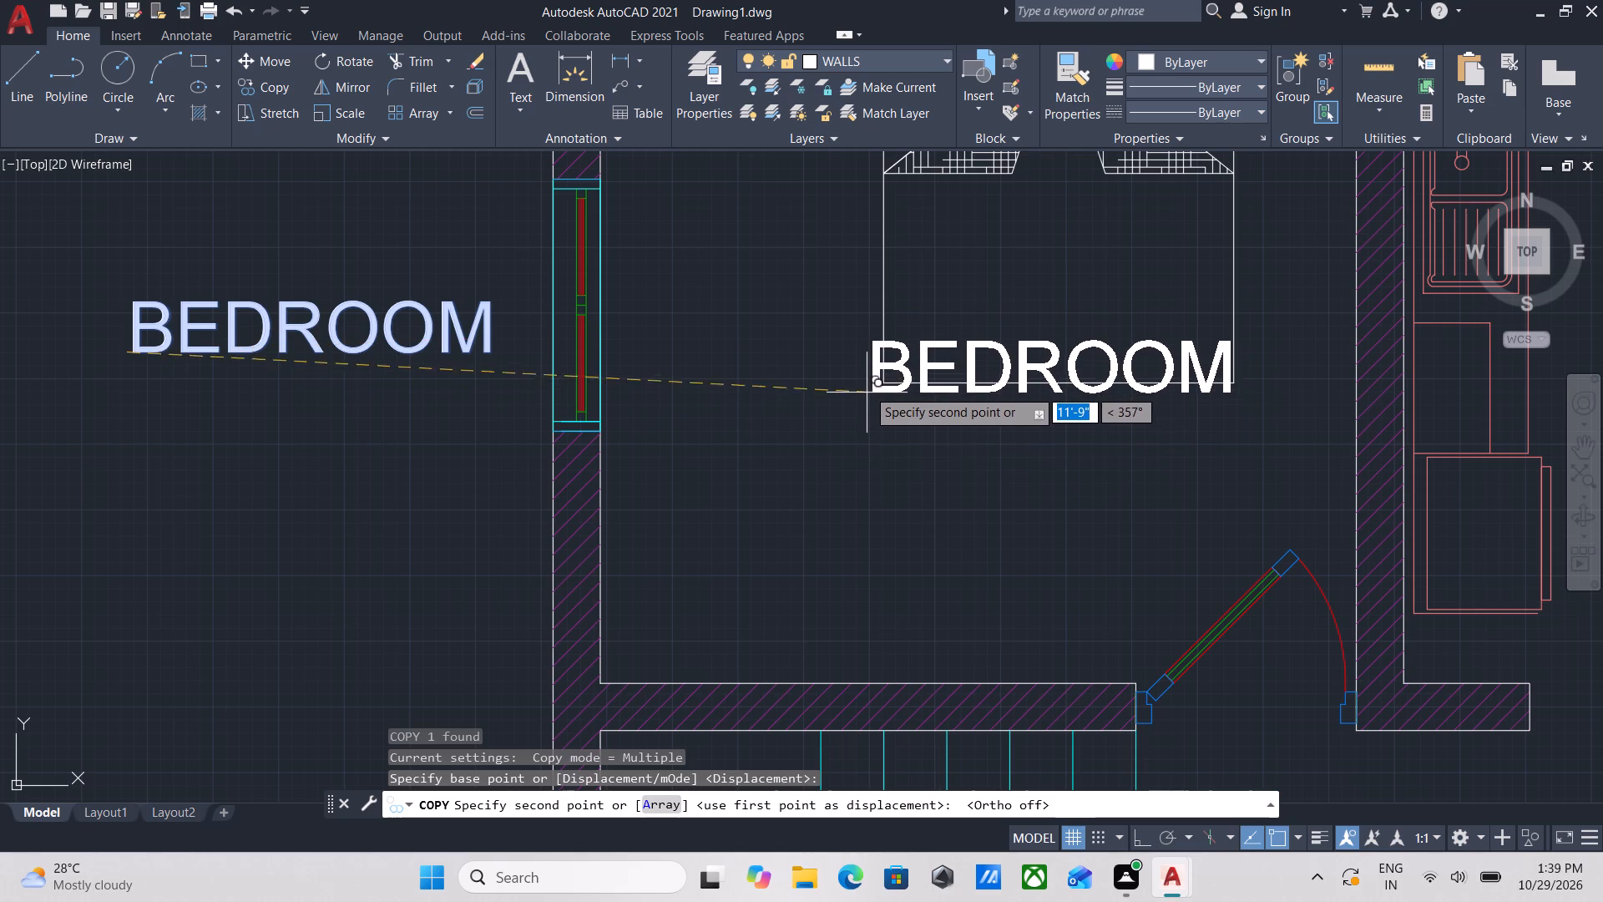
{"action": "left_click", "coordinate": [869, 351]}
Place another BEDROOM copy in the front-left bedroom, across the foot of its bed.
{"action": "scroll", "coordinate": [912, 392], "scroll_direction": "down", "scroll_amount": 2}
{"action": "middle_click_drag", "start_coordinate": [912, 392], "coordinate": [787, 388]}
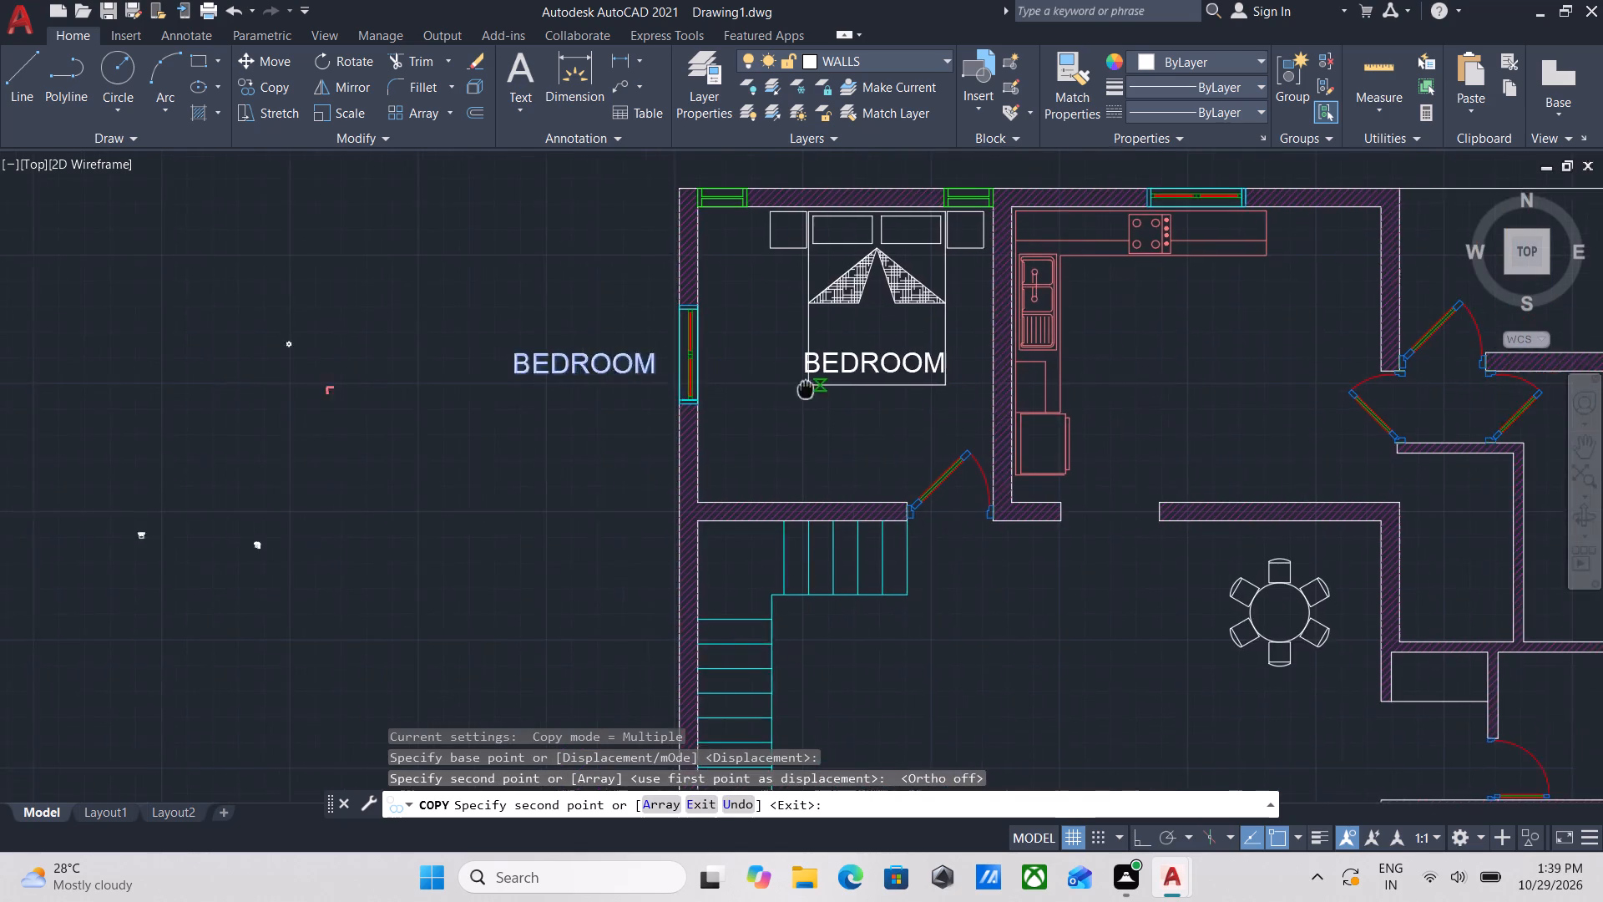
{"action": "scroll", "coordinate": [796, 388], "scroll_direction": "down", "scroll_amount": 2}
{"action": "middle_click_drag", "start_coordinate": [796, 388], "coordinate": [744, 259]}
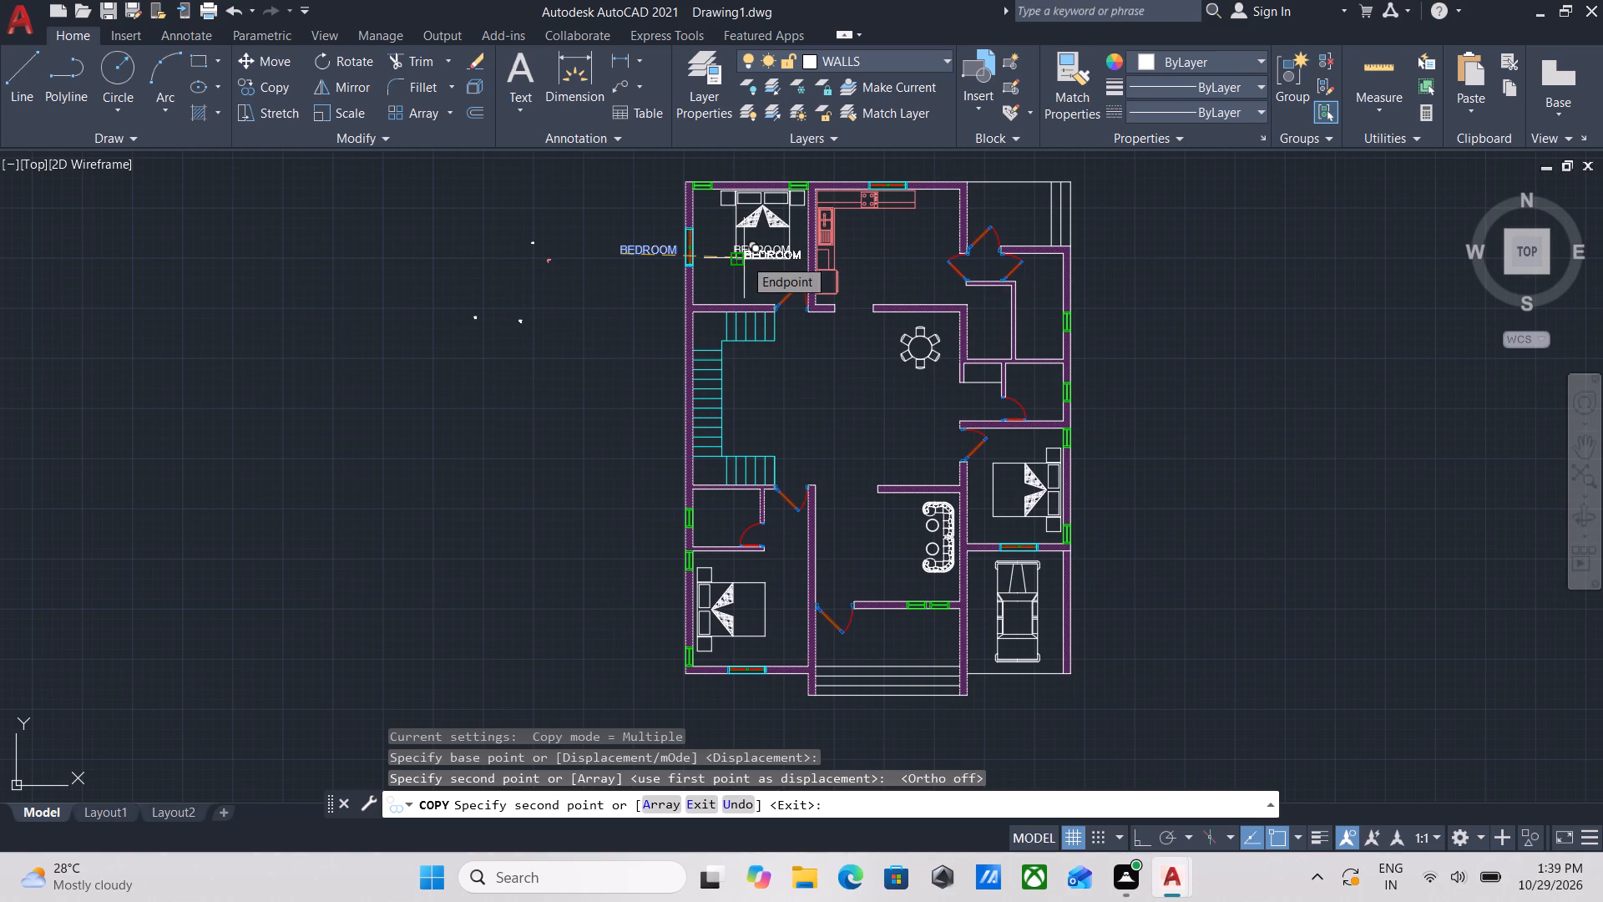
{"action": "scroll", "coordinate": [860, 408], "scroll_direction": "up", "scroll_amount": 1}
{"action": "middle_click_drag", "start_coordinate": [935, 429], "coordinate": [925, 417]}
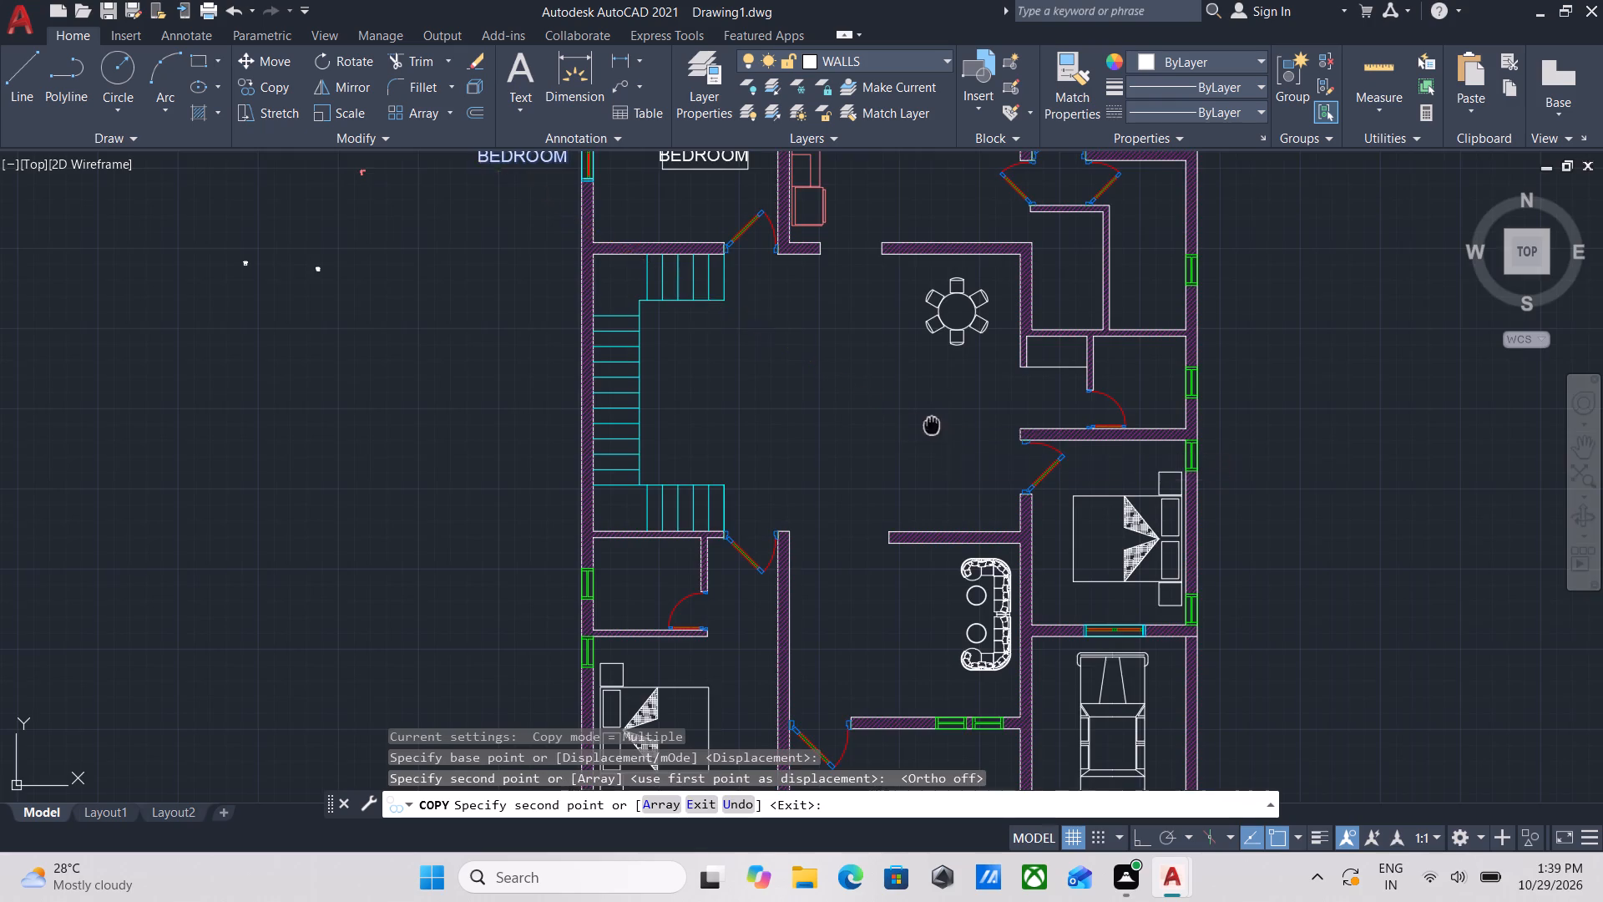
{"action": "middle_click_drag", "start_coordinate": [925, 417], "coordinate": [961, 165]}
{"action": "scroll", "coordinate": [697, 480], "scroll_direction": "up", "scroll_amount": 2}
{"action": "scroll", "coordinate": [695, 432], "scroll_direction": "down", "scroll_amount": 1}
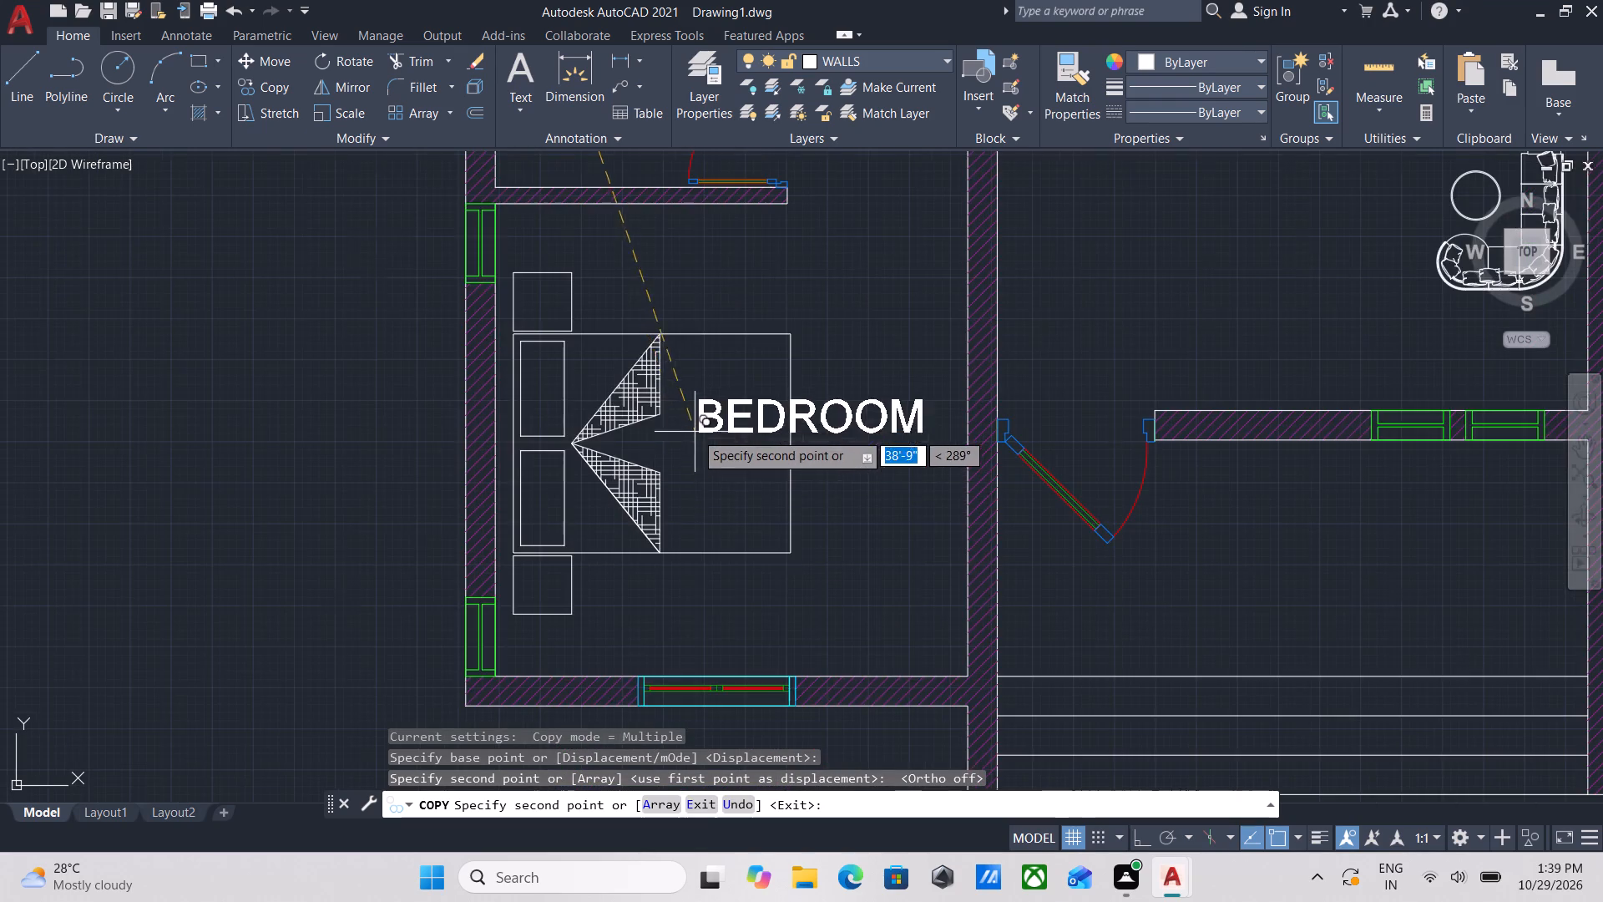
{"action": "middle_click_drag", "start_coordinate": [695, 432], "coordinate": [720, 469]}
{"action": "scroll", "coordinate": [728, 381], "scroll_direction": "up", "scroll_amount": 1}
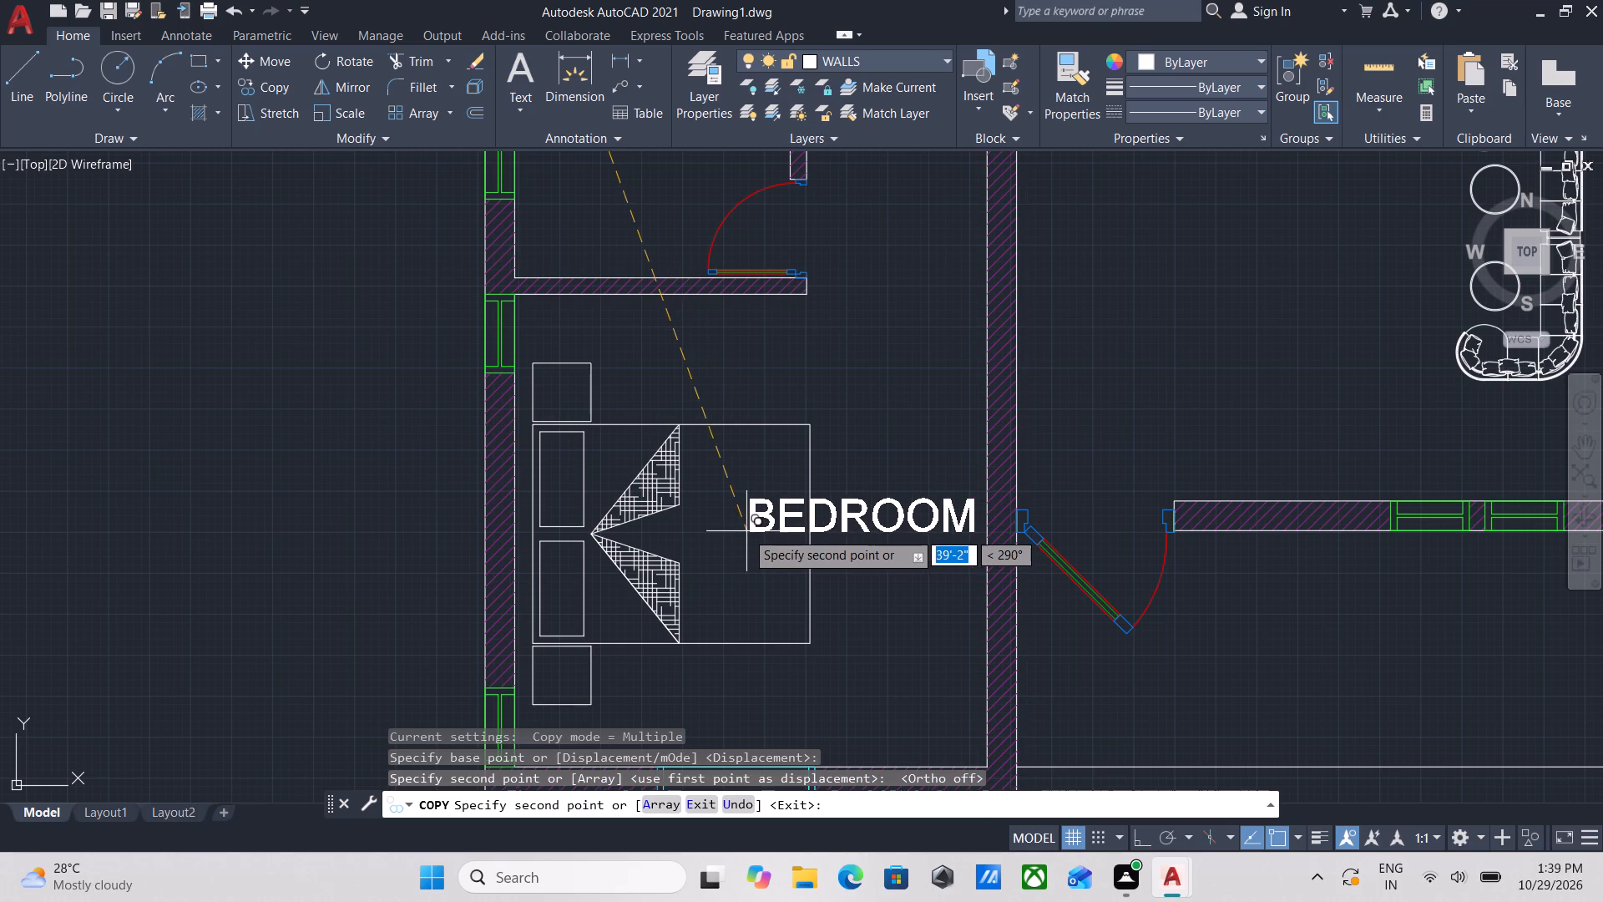
{"action": "left_click", "coordinate": [720, 522]}
Place another BEDROOM copy over the car in the car porch.
{"action": "scroll", "coordinate": [756, 490], "scroll_direction": "down", "scroll_amount": 2}
{"action": "middle_click_drag", "start_coordinate": [756, 490], "coordinate": [491, 510]}
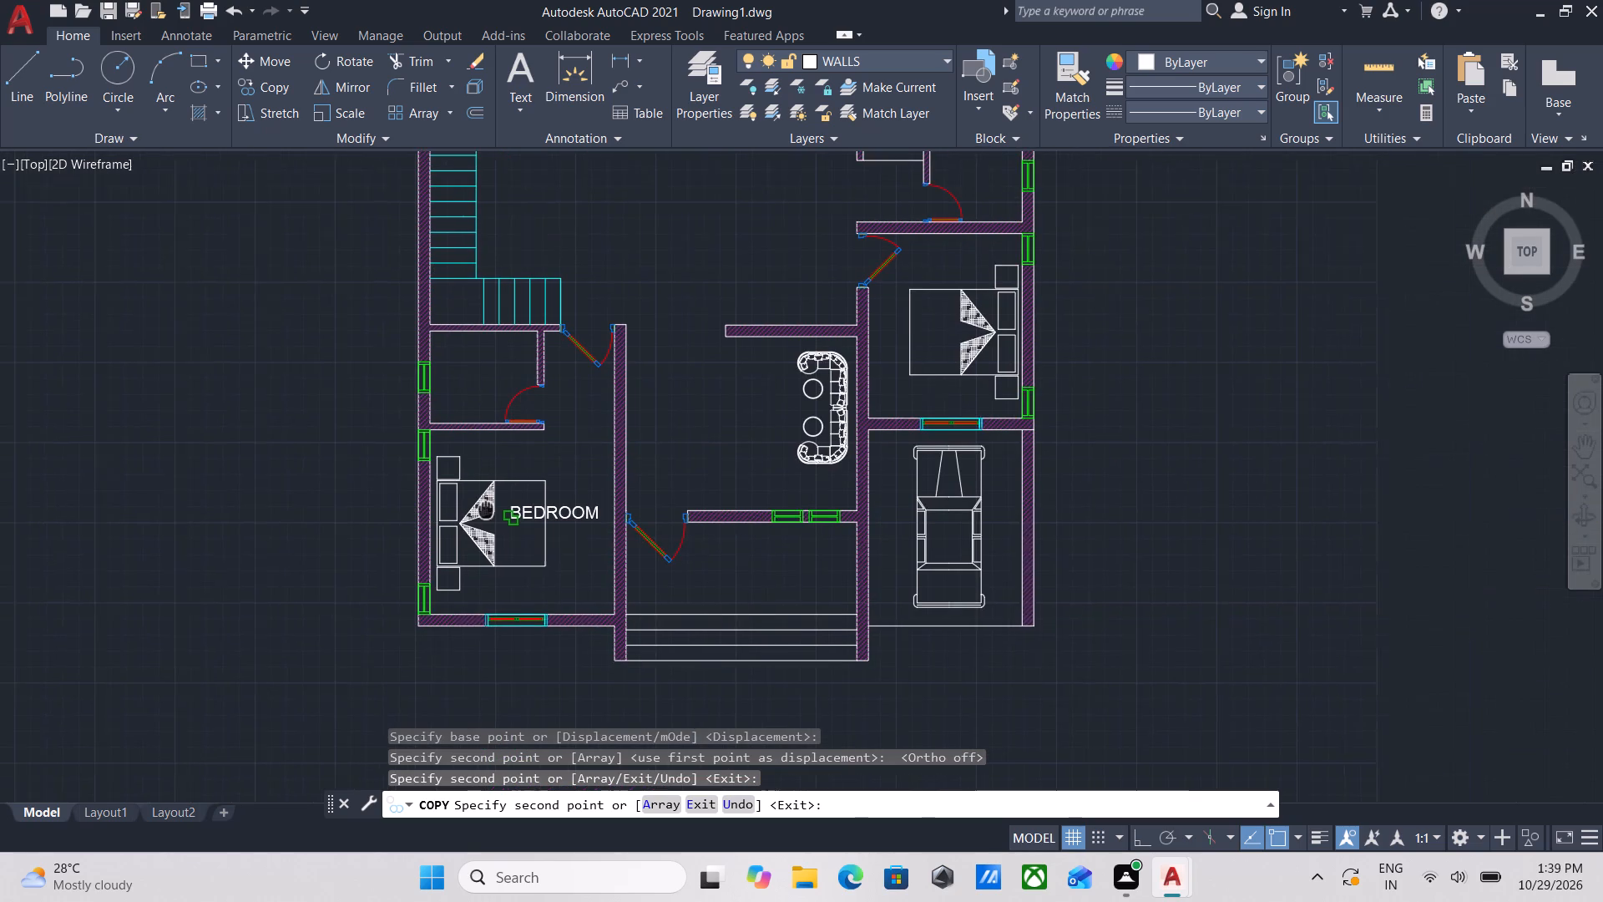
{"action": "scroll", "coordinate": [789, 551], "scroll_direction": "up", "scroll_amount": 3}
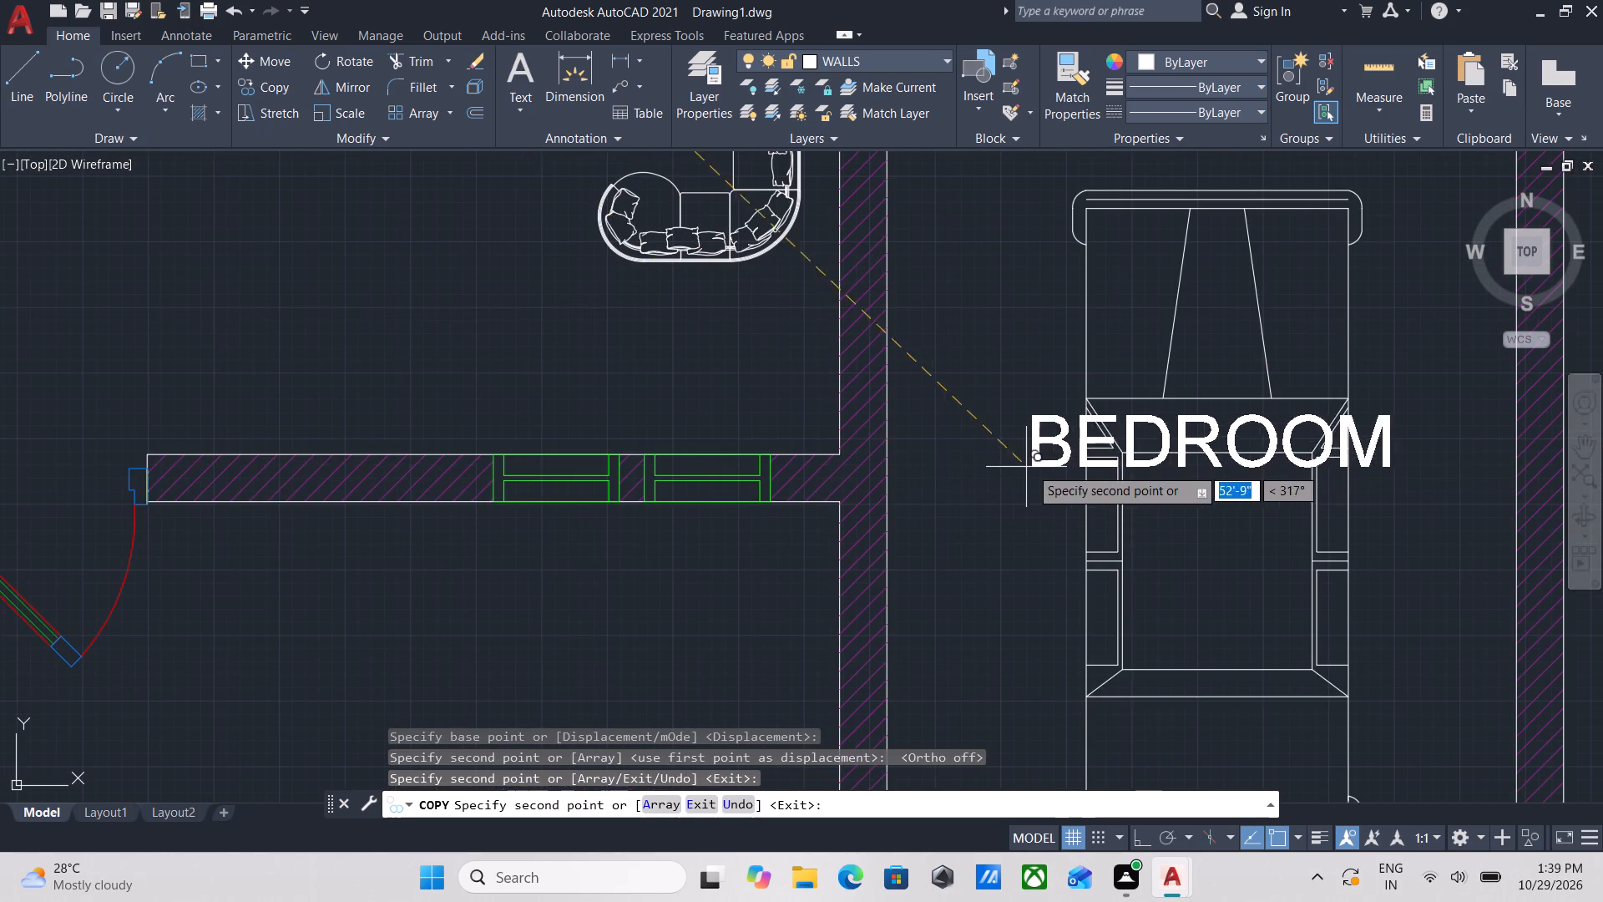
{"action": "left_click", "coordinate": [1069, 450]}
Place another BEDROOM copy in the bedroom behind the car porch, just above its bed.
{"action": "middle_click_drag", "start_coordinate": [1063, 472], "coordinate": [1084, 702]}
{"action": "scroll", "coordinate": [1103, 701], "scroll_direction": "down", "scroll_amount": 1}
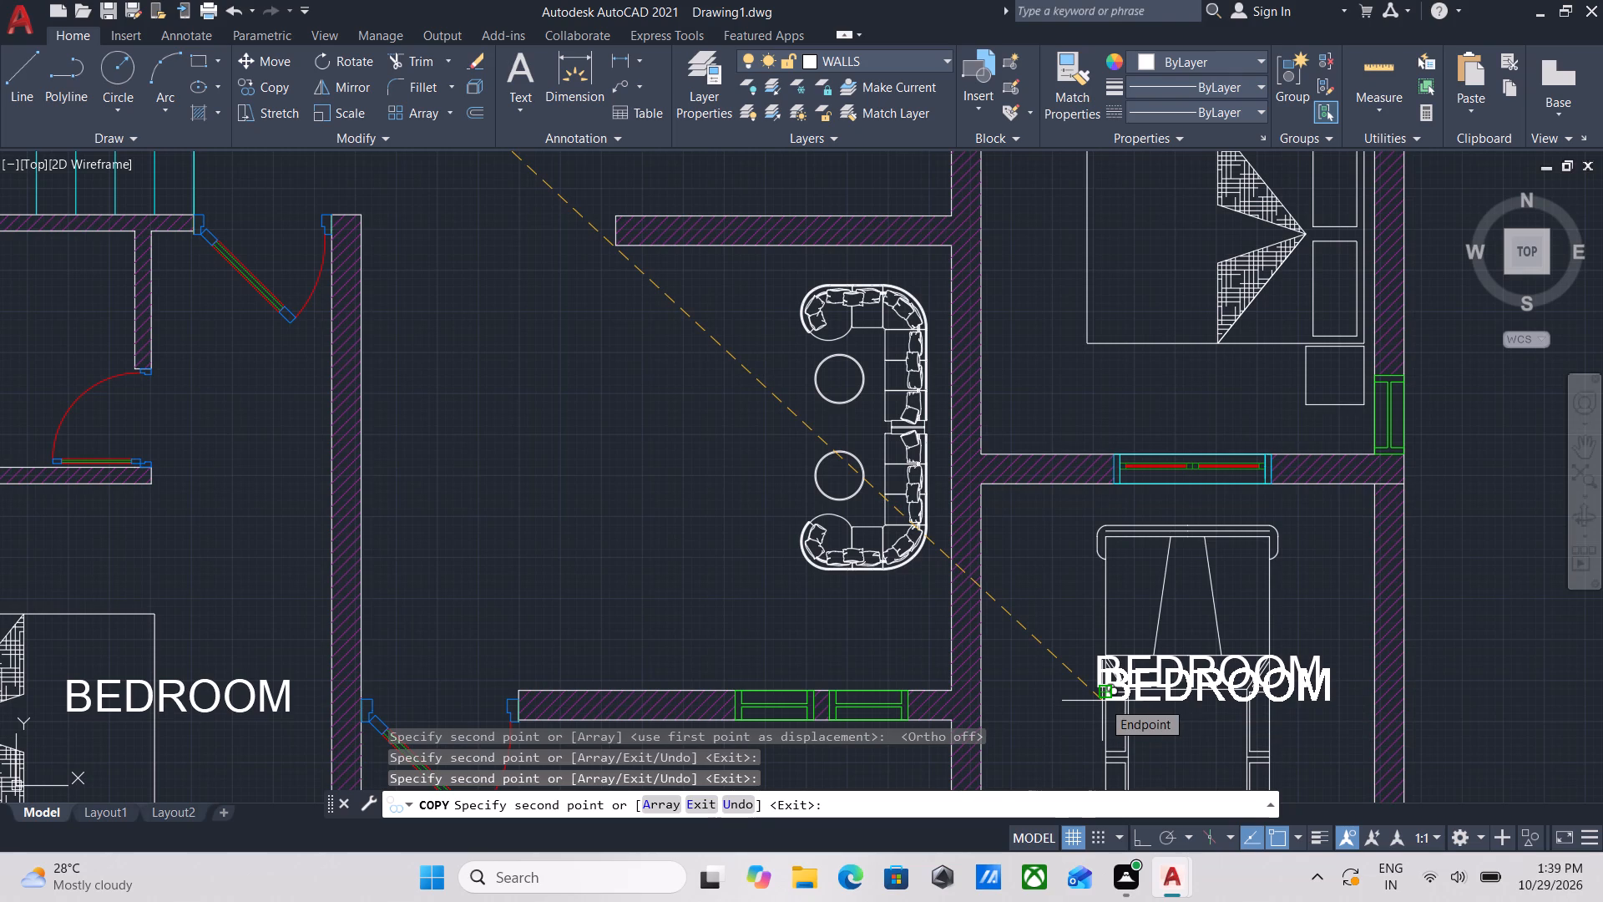
{"action": "scroll", "coordinate": [1074, 526], "scroll_direction": "down", "scroll_amount": 1}
{"action": "middle_click_drag", "start_coordinate": [1074, 530], "coordinate": [1059, 680]}
{"action": "scroll", "coordinate": [1047, 433], "scroll_direction": "up", "scroll_amount": 2}
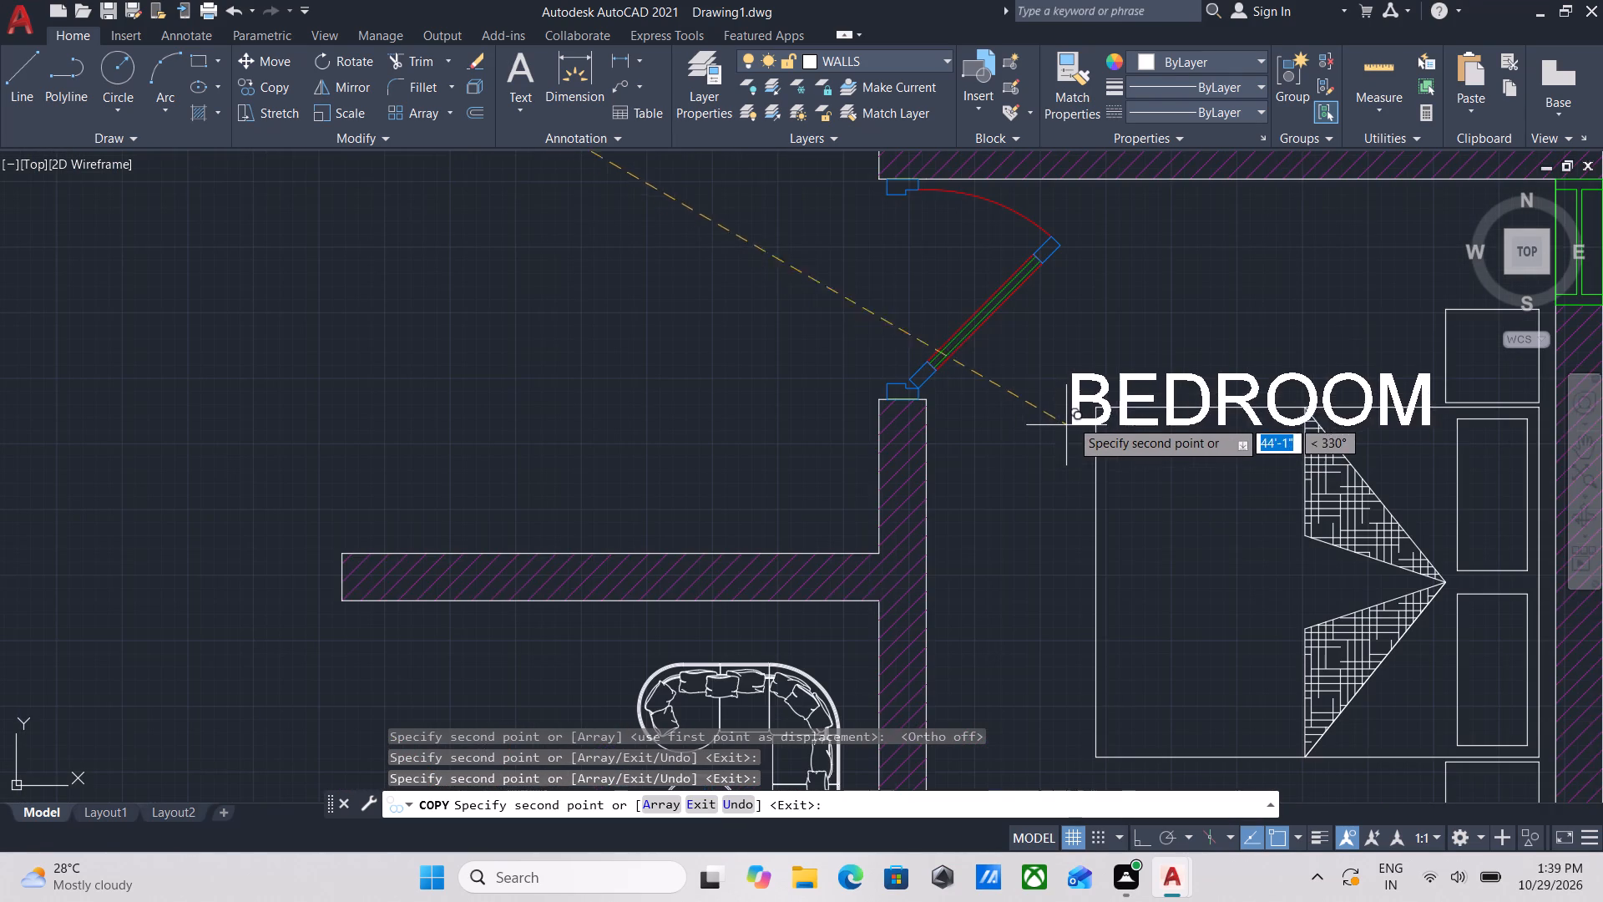
{"action": "left_click", "coordinate": [1063, 383]}
Place another BEDROOM copy in the open central hall between the staircase and the dining table.
{"action": "scroll", "coordinate": [1063, 383], "scroll_direction": "down", "scroll_amount": 3}
{"action": "middle_click_drag", "start_coordinate": [1069, 388], "coordinate": [1186, 563]}
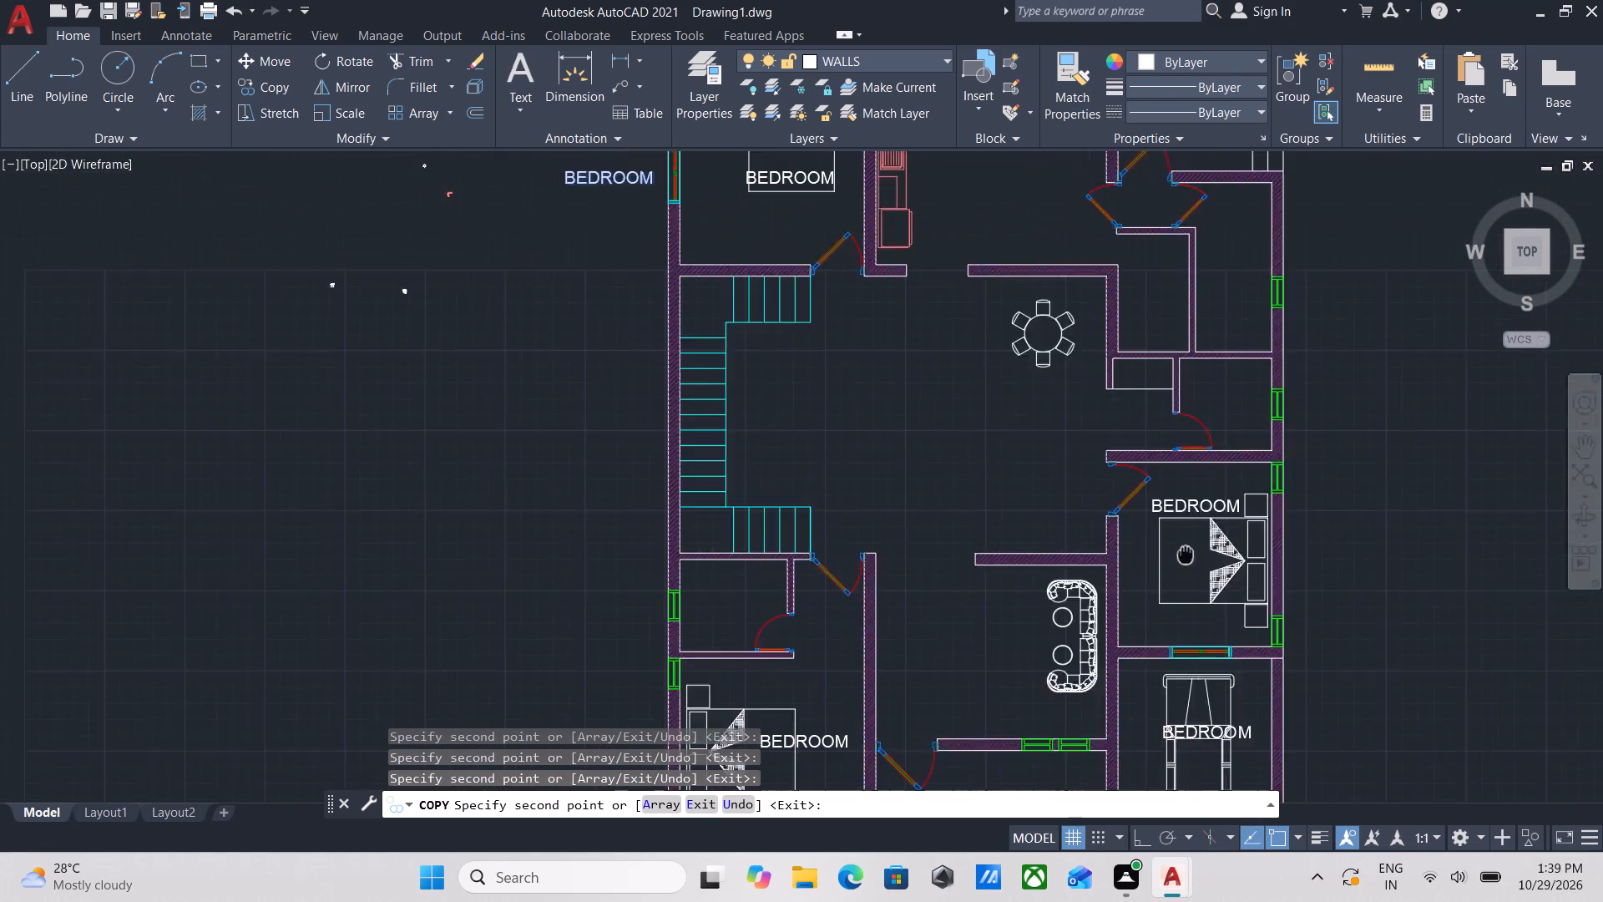
{"action": "scroll", "coordinate": [1176, 566], "scroll_direction": "up", "scroll_amount": 1}
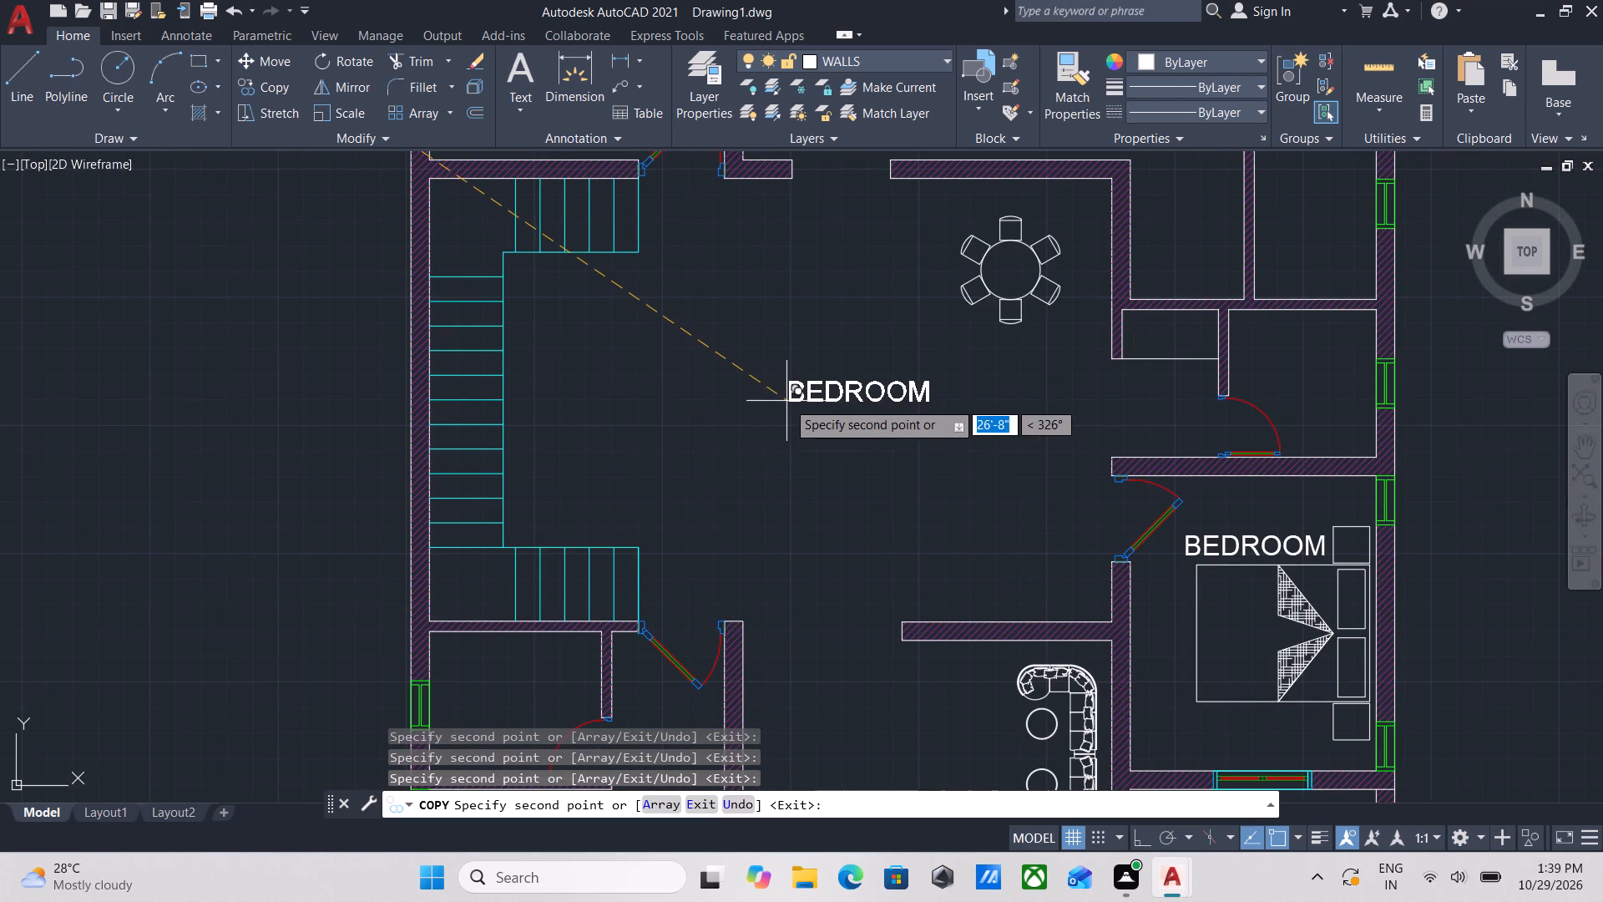
{"action": "left_click", "coordinate": [786, 401]}
Place another BEDROOM copy across the door swing of the small room adjoining the bedroom behind the car porch.
{"action": "scroll", "coordinate": [893, 428], "scroll_direction": "down", "scroll_amount": 1}
{"action": "middle_click_drag", "start_coordinate": [893, 428], "coordinate": [870, 483]}
{"action": "scroll", "coordinate": [1051, 360], "scroll_direction": "up", "scroll_amount": 1}
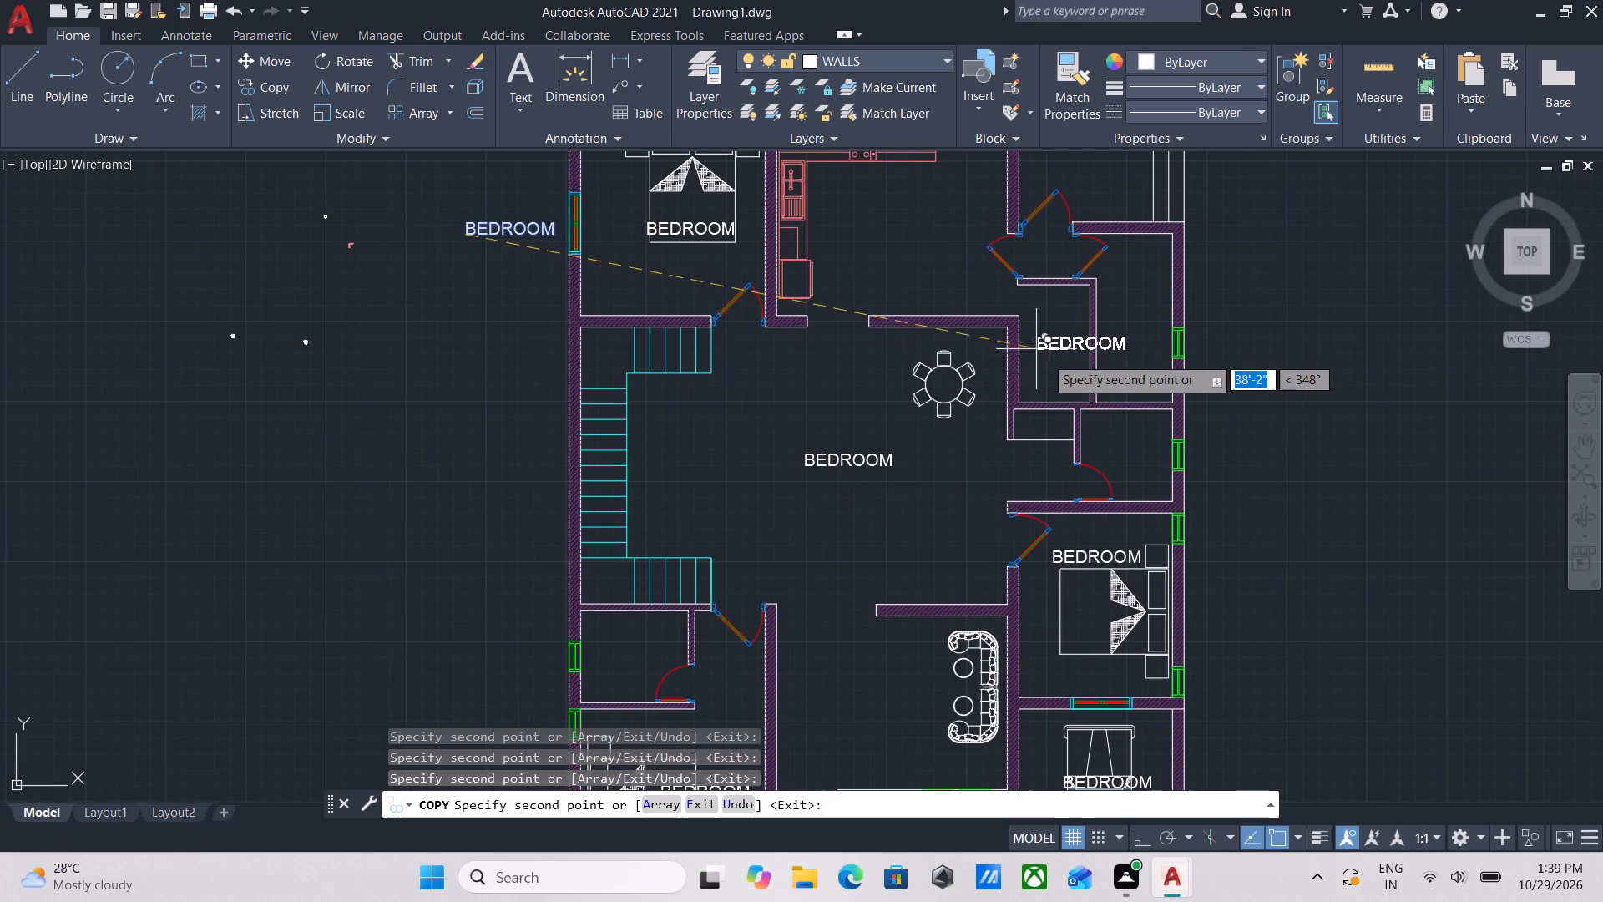
{"action": "scroll", "coordinate": [1048, 357], "scroll_direction": "up", "scroll_amount": 1}
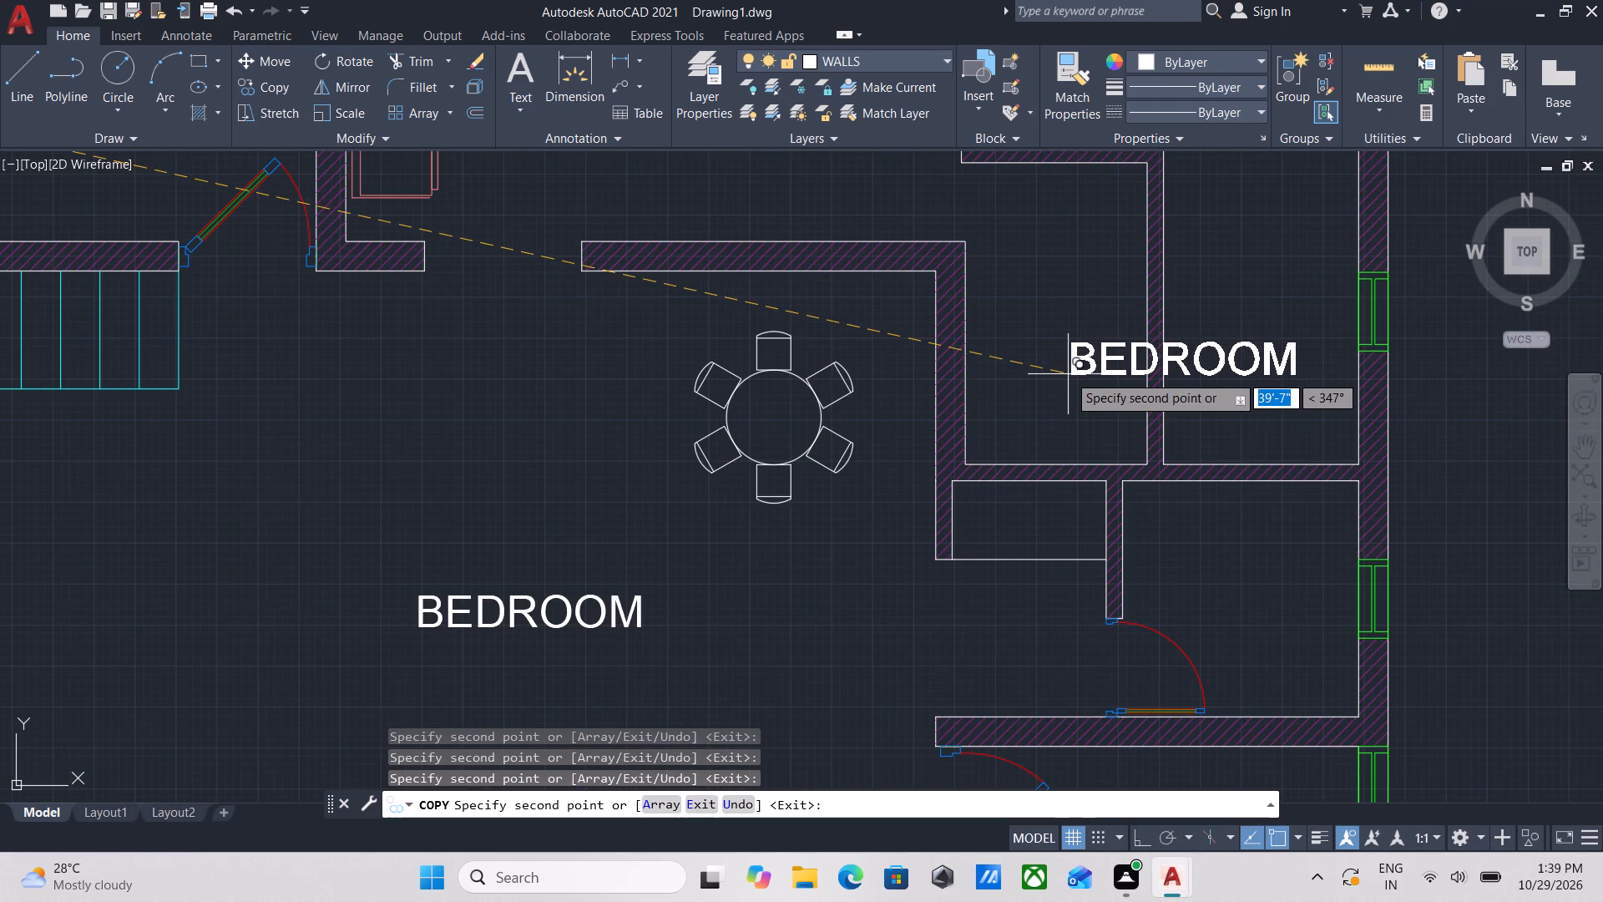
{"action": "scroll", "coordinate": [1054, 372], "scroll_direction": "down", "scroll_amount": 2}
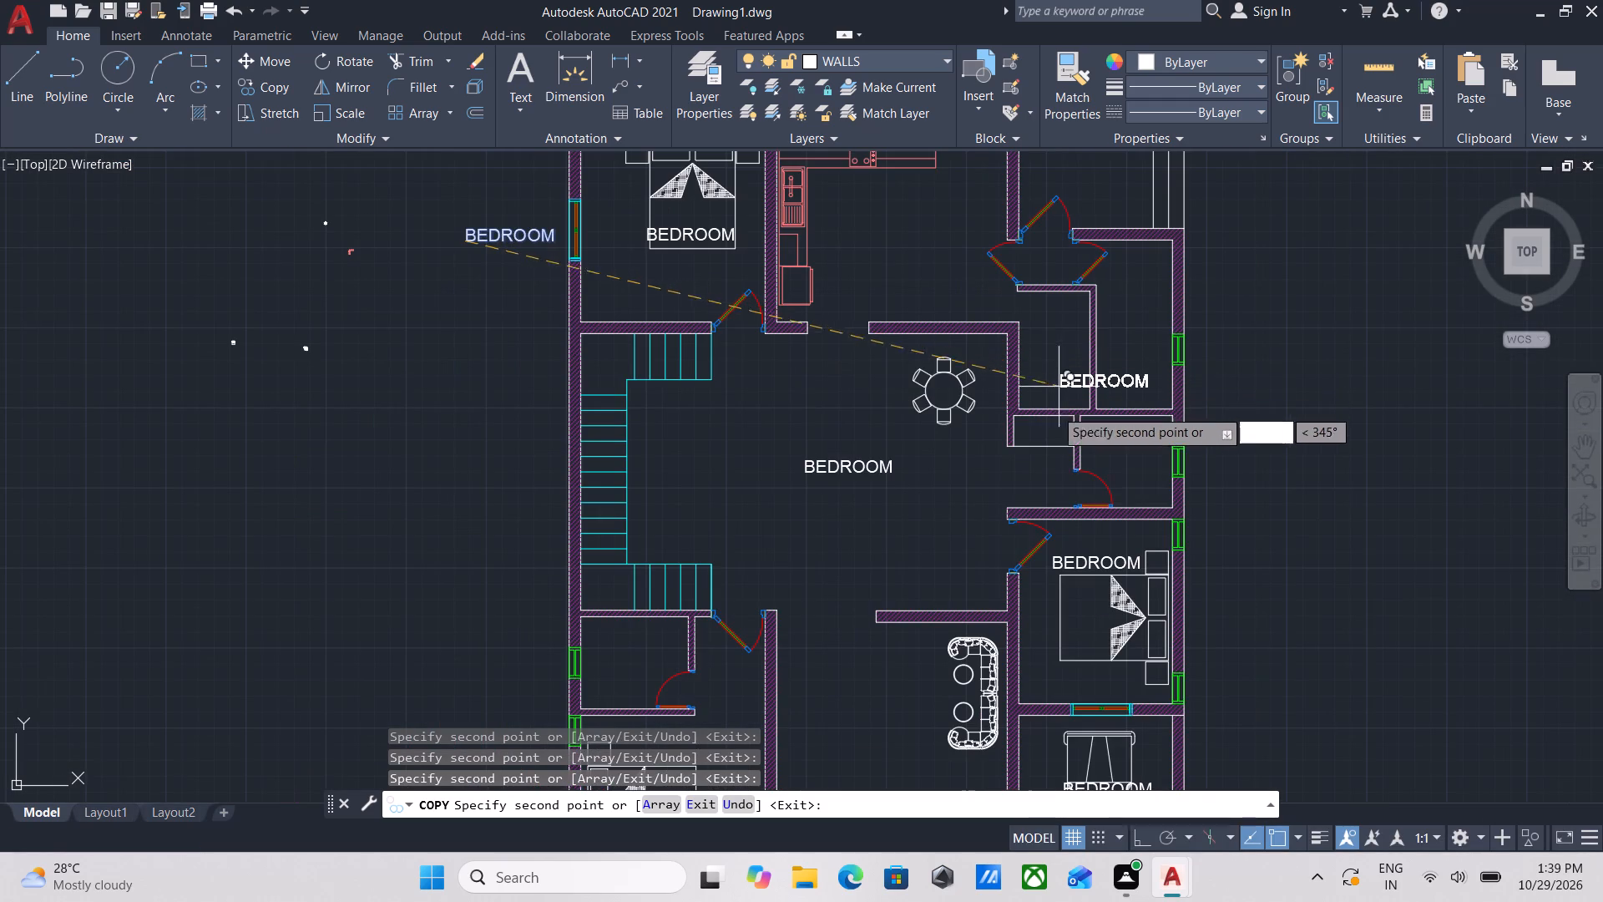
{"action": "scroll", "coordinate": [1059, 490], "scroll_direction": "up", "scroll_amount": 3}
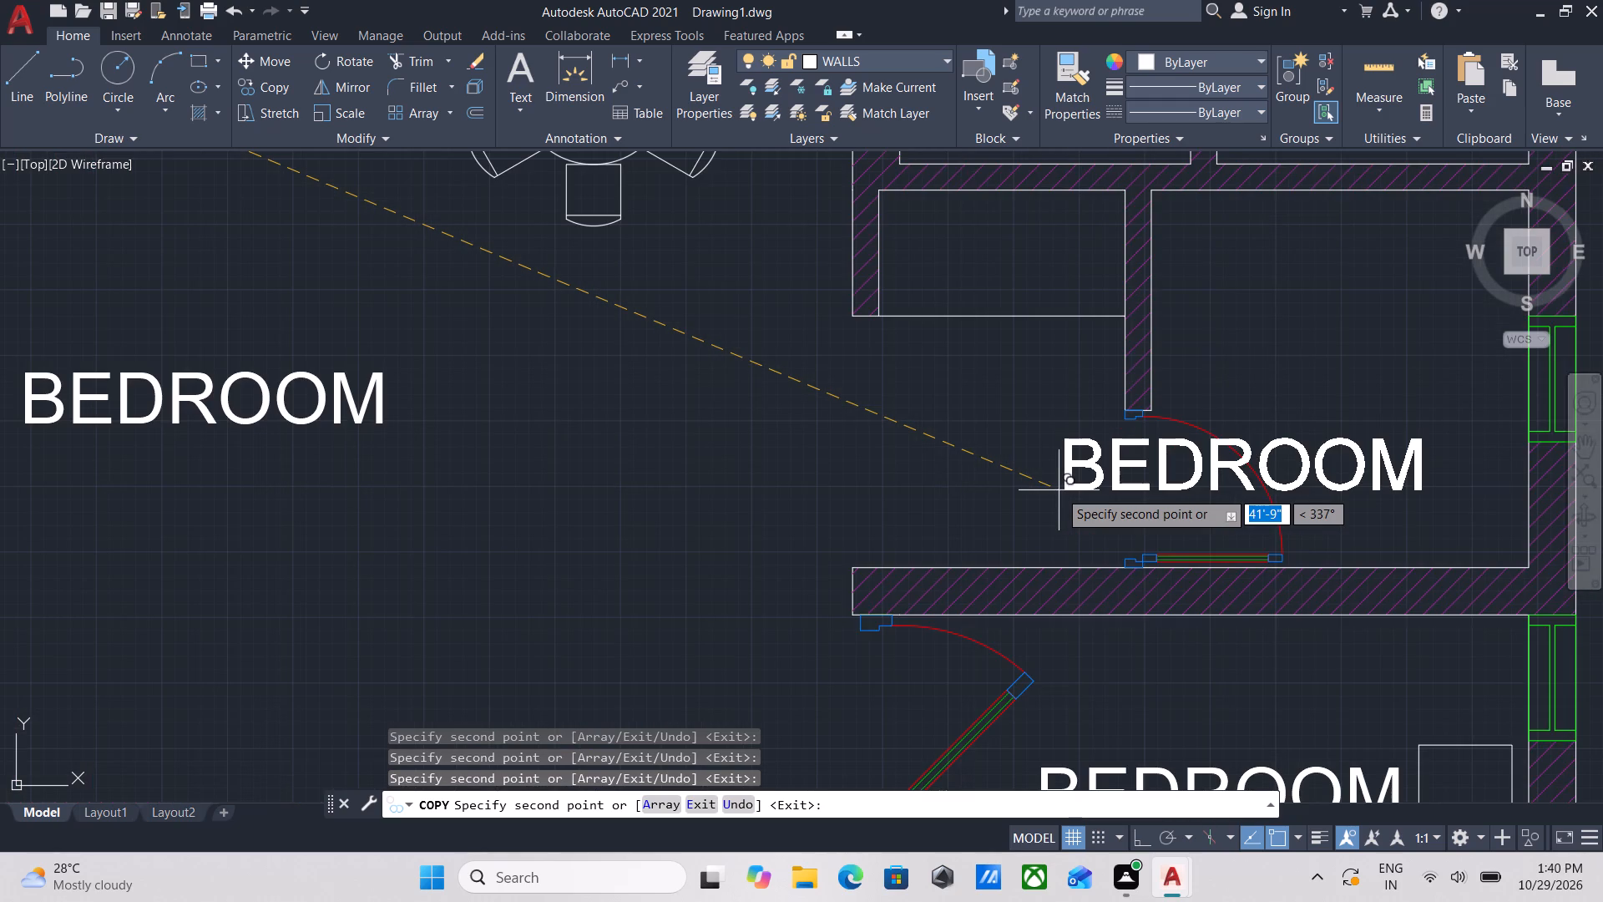
{"action": "scroll", "coordinate": [1213, 480], "scroll_direction": "up", "scroll_amount": 1}
{"action": "scroll", "coordinate": [1075, 480], "scroll_direction": "down", "scroll_amount": 1}
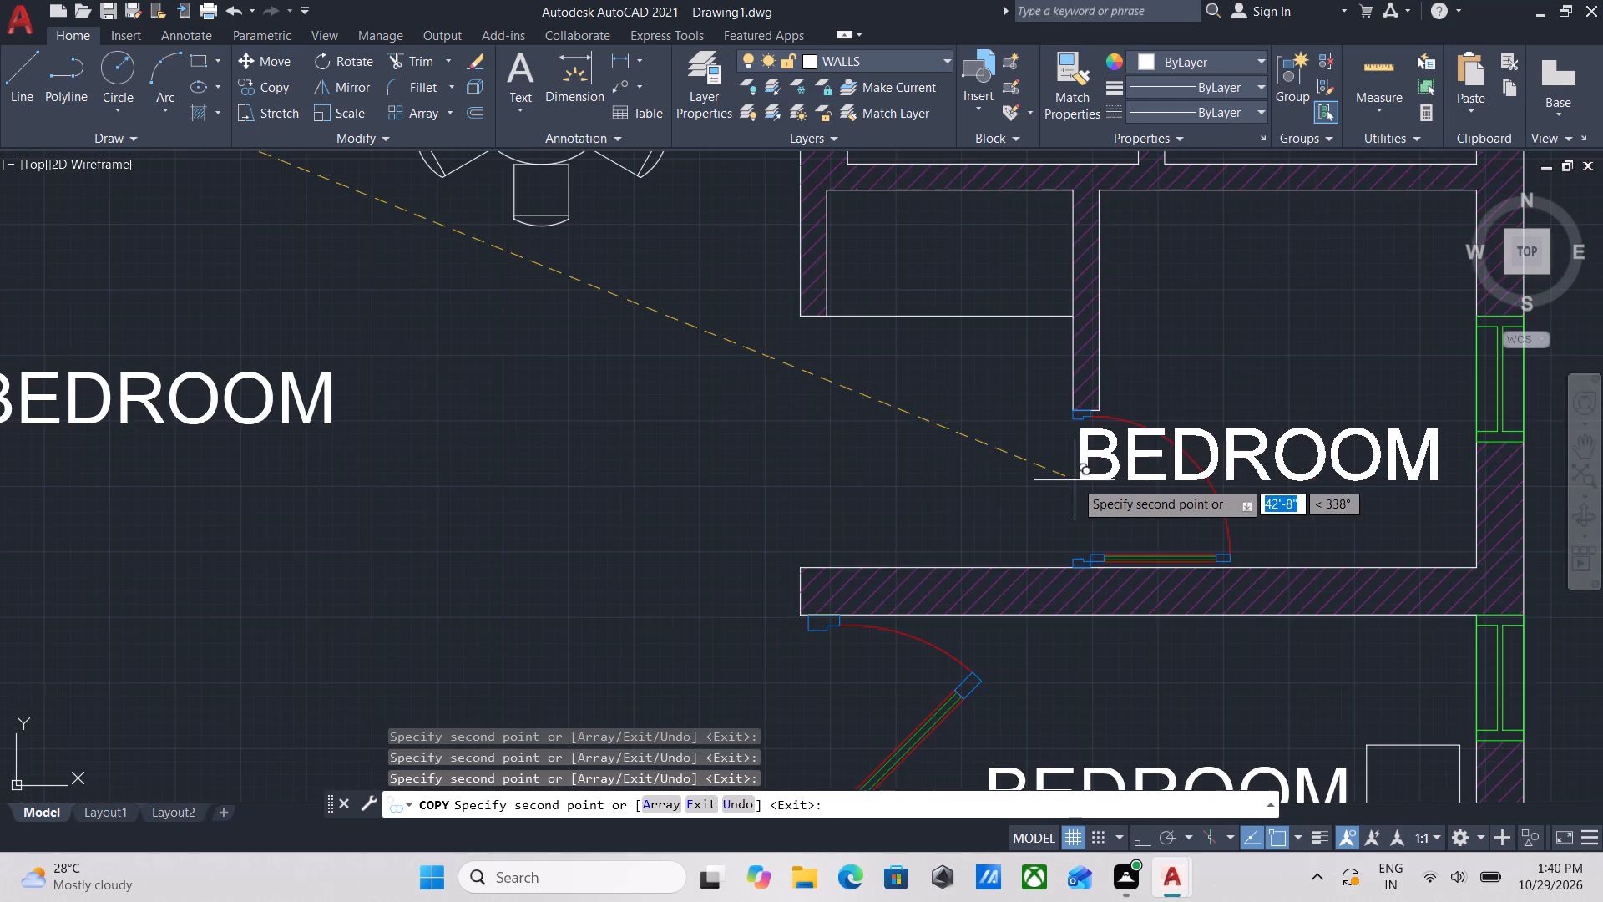
{"action": "middle_click_drag", "start_coordinate": [1044, 485], "coordinate": [1004, 489]}
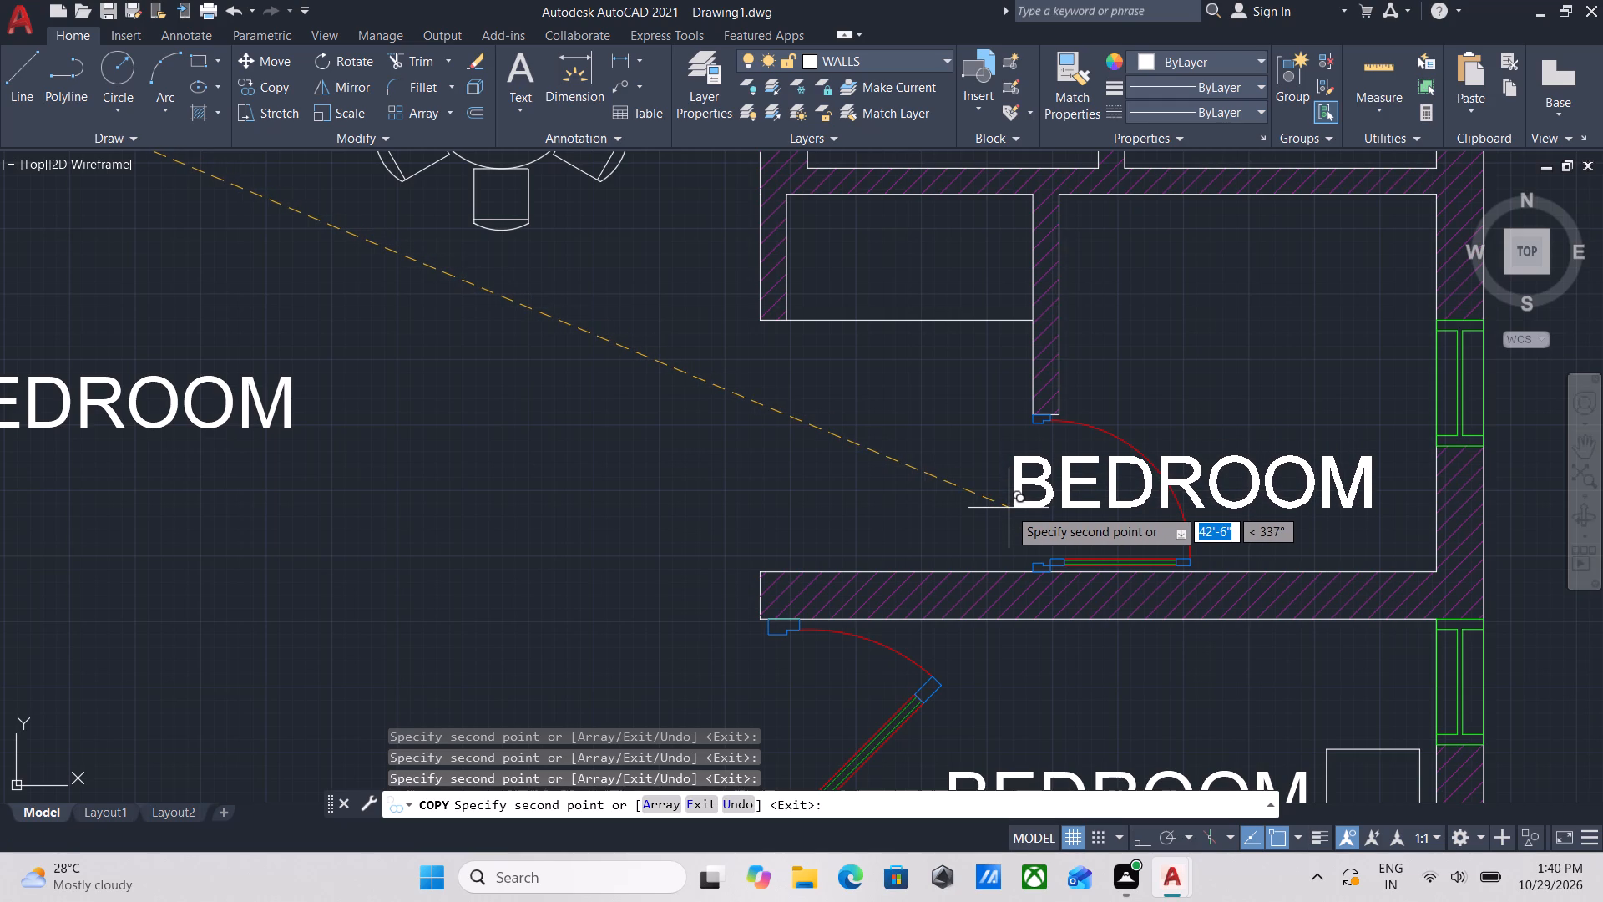
{"action": "left_click", "coordinate": [1032, 504]}
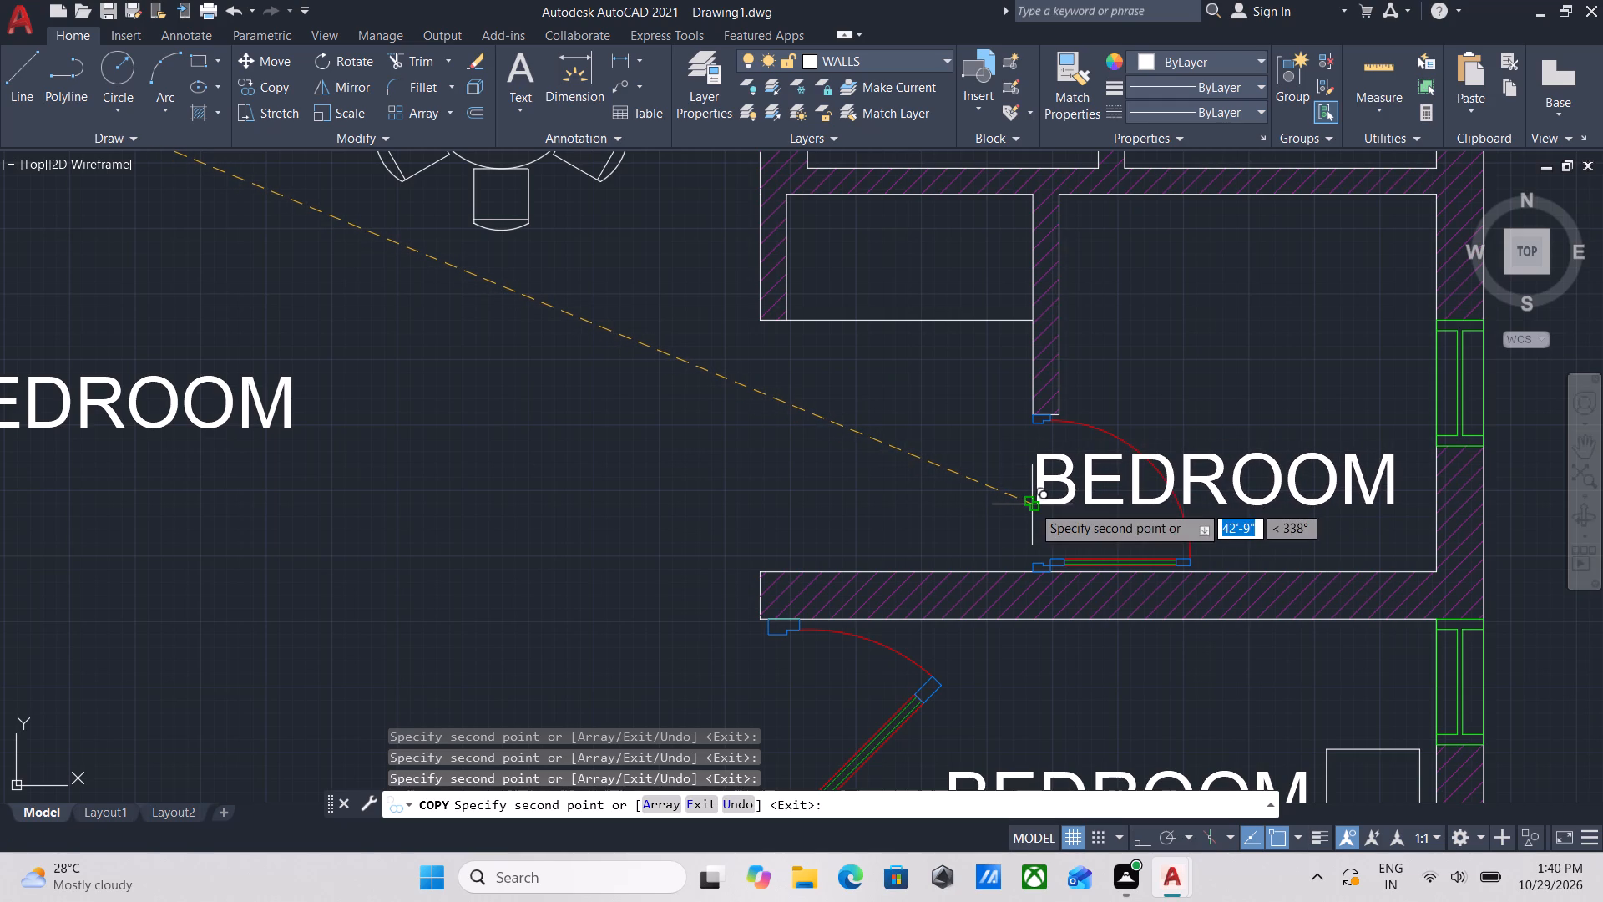
Place a last BEDROOM copy in the kitchen's open floor area and finish copying.
{"action": "scroll", "coordinate": [266, 467], "scroll_direction": "down", "scroll_amount": 1}
{"action": "middle_click_drag", "start_coordinate": [281, 470], "coordinate": [716, 450]}
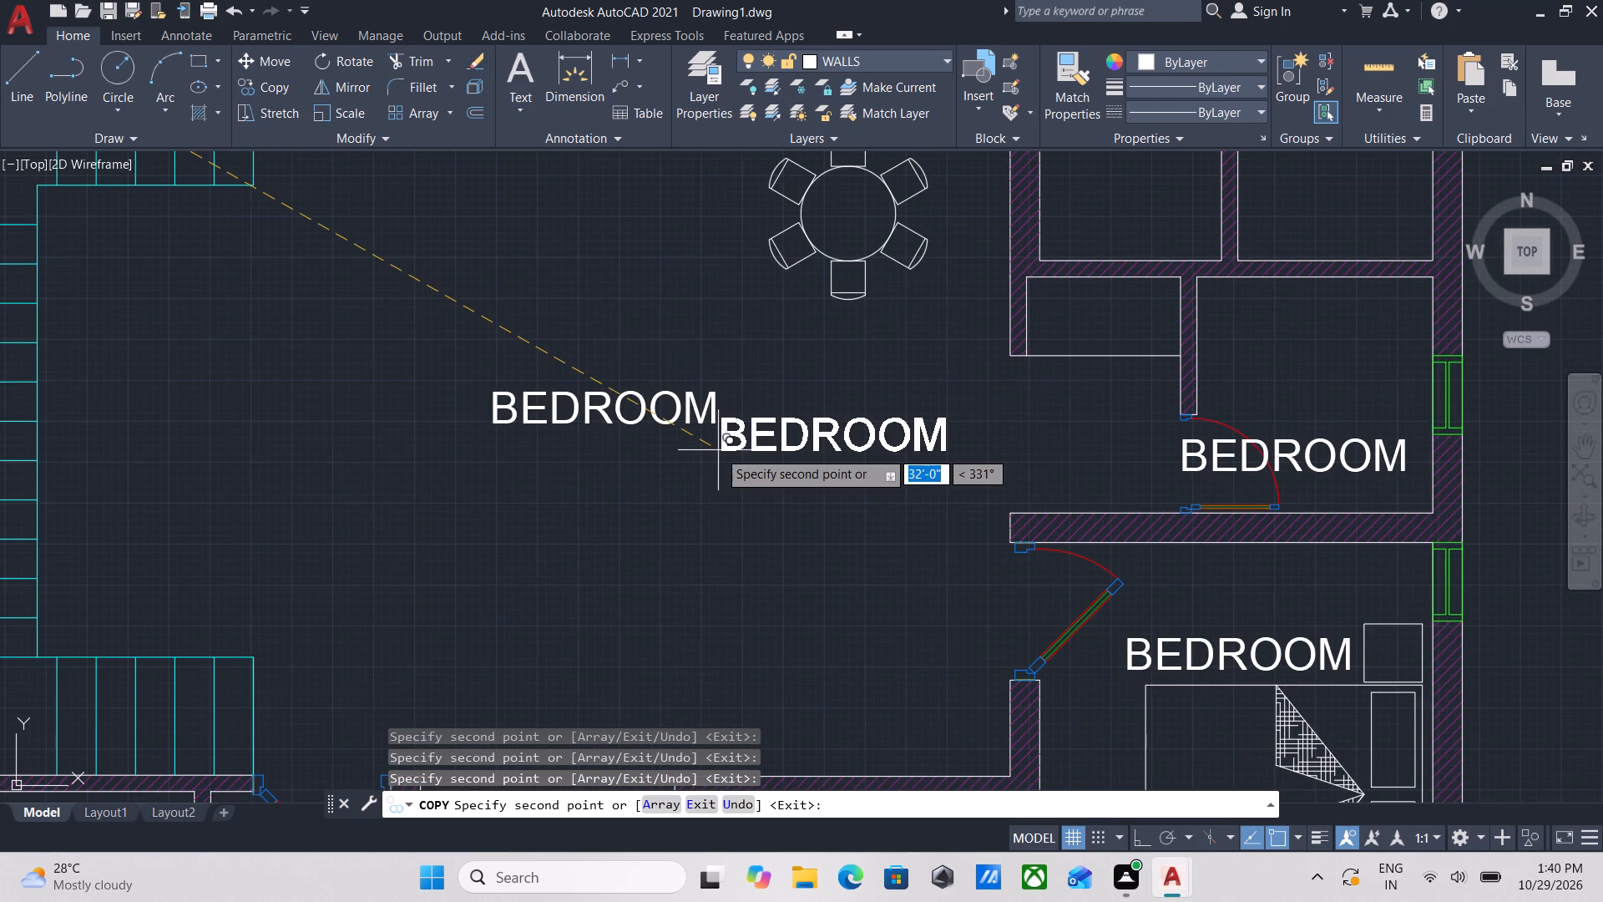
{"action": "scroll", "coordinate": [716, 452], "scroll_direction": "down", "scroll_amount": 2}
{"action": "middle_click_drag", "start_coordinate": [716, 452], "coordinate": [735, 457]}
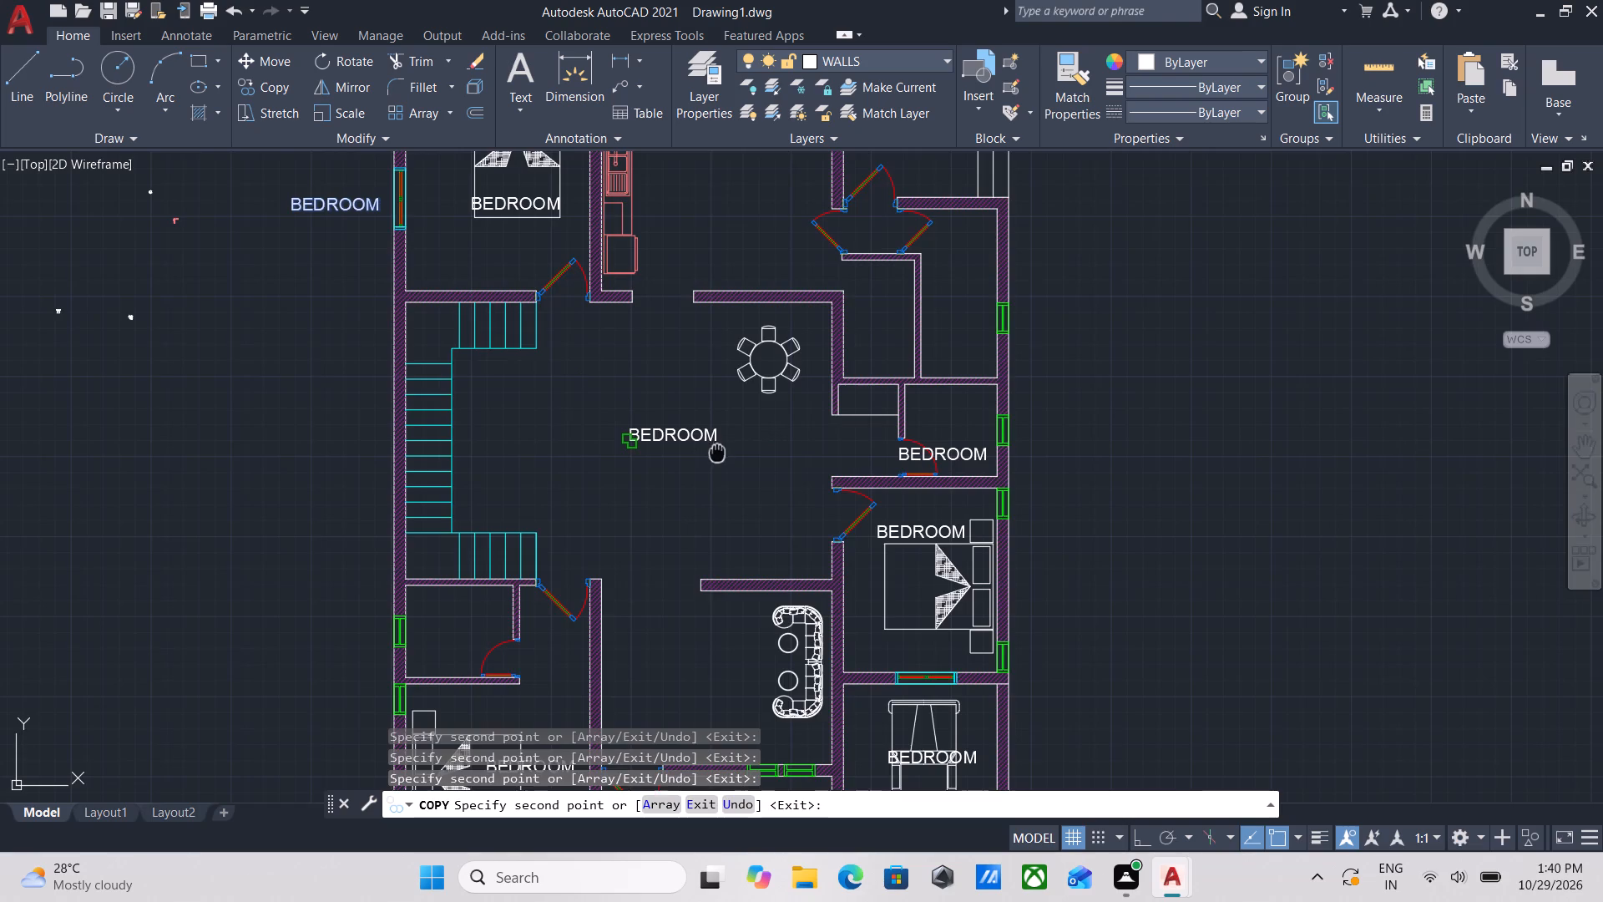
{"action": "middle_click_drag", "start_coordinate": [735, 457], "coordinate": [981, 475]}
{"action": "scroll", "coordinate": [819, 484], "scroll_direction": "up", "scroll_amount": 1}
{"action": "scroll", "coordinate": [818, 463], "scroll_direction": "down", "scroll_amount": 1}
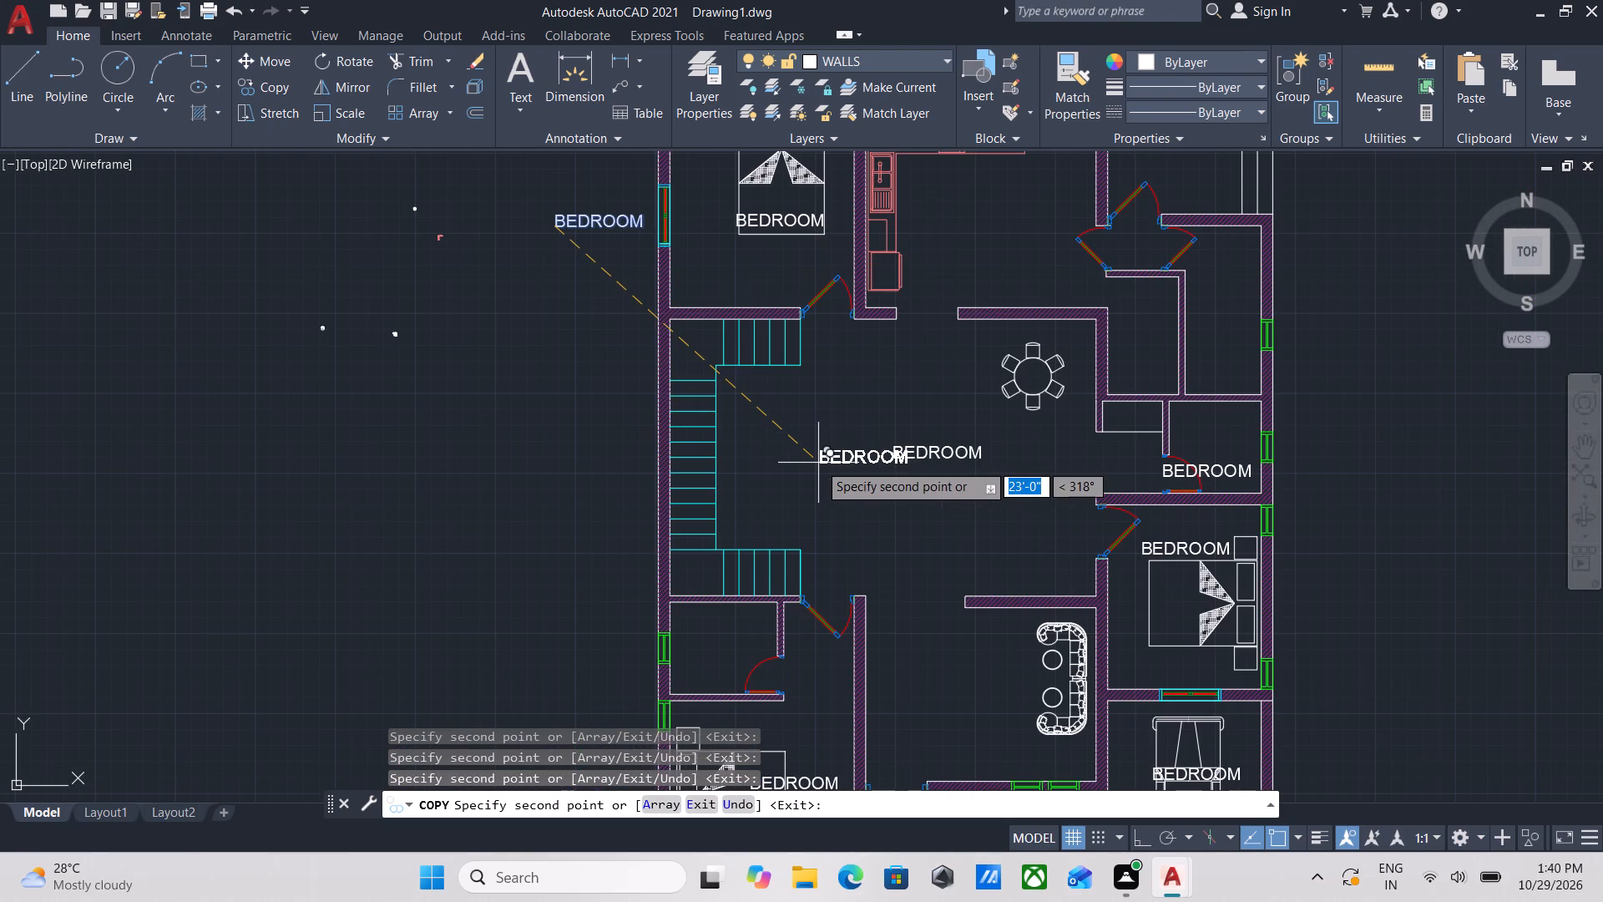
{"action": "scroll", "coordinate": [818, 463], "scroll_direction": "down", "scroll_amount": 1}
{"action": "middle_click_drag", "start_coordinate": [818, 463], "coordinate": [808, 569]}
{"action": "scroll", "coordinate": [847, 372], "scroll_direction": "up", "scroll_amount": 1}
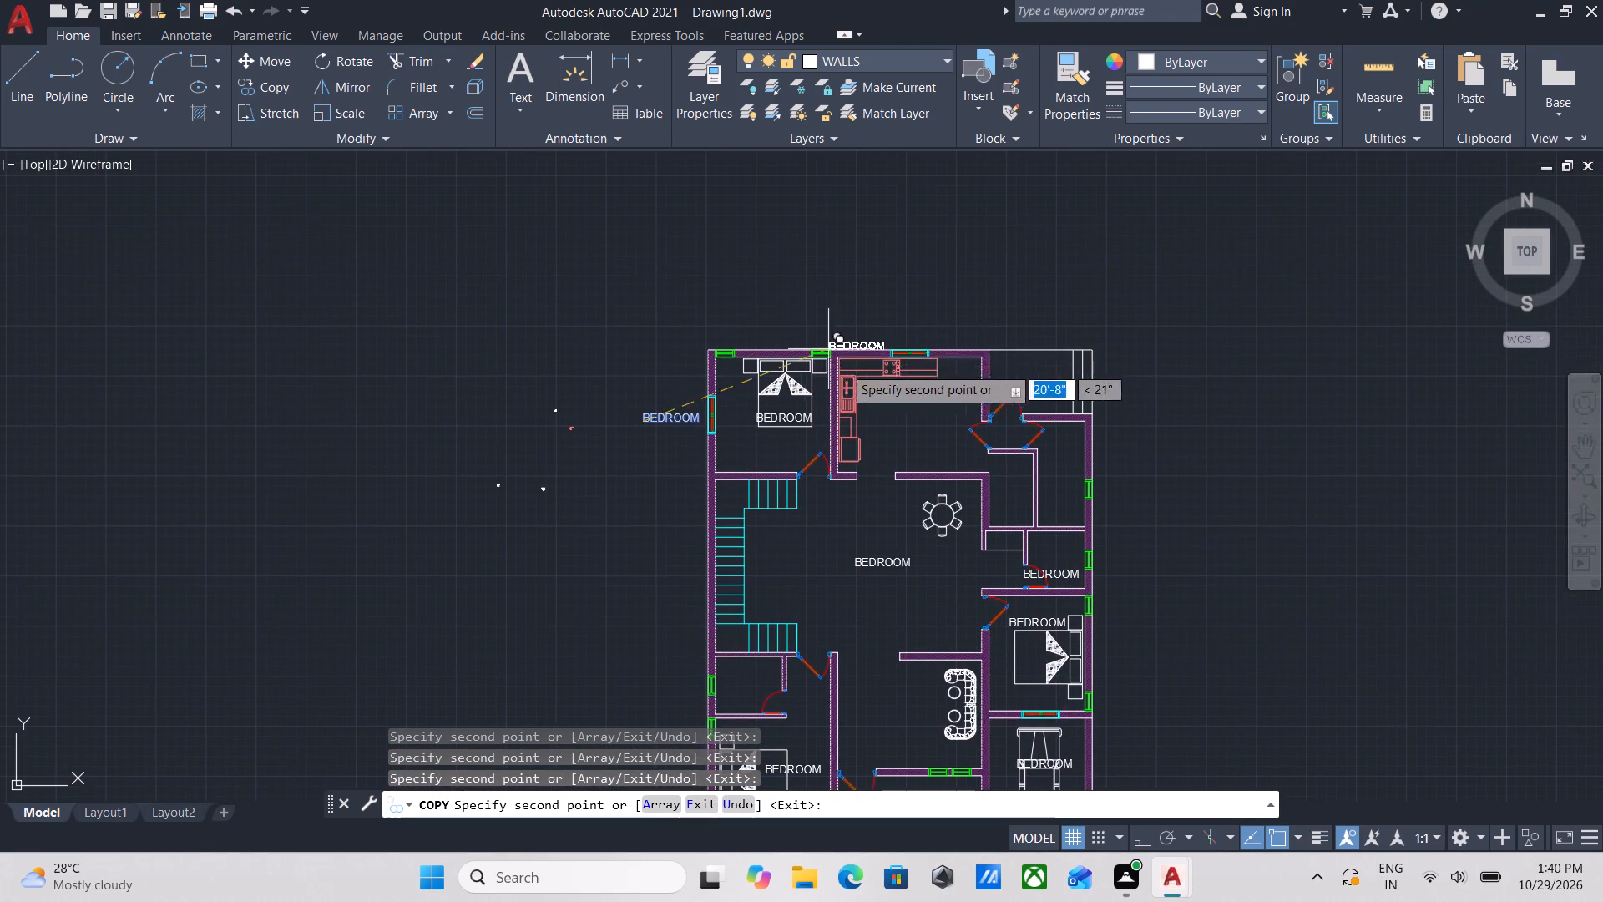
{"action": "scroll", "coordinate": [850, 374], "scroll_direction": "up", "scroll_amount": 2}
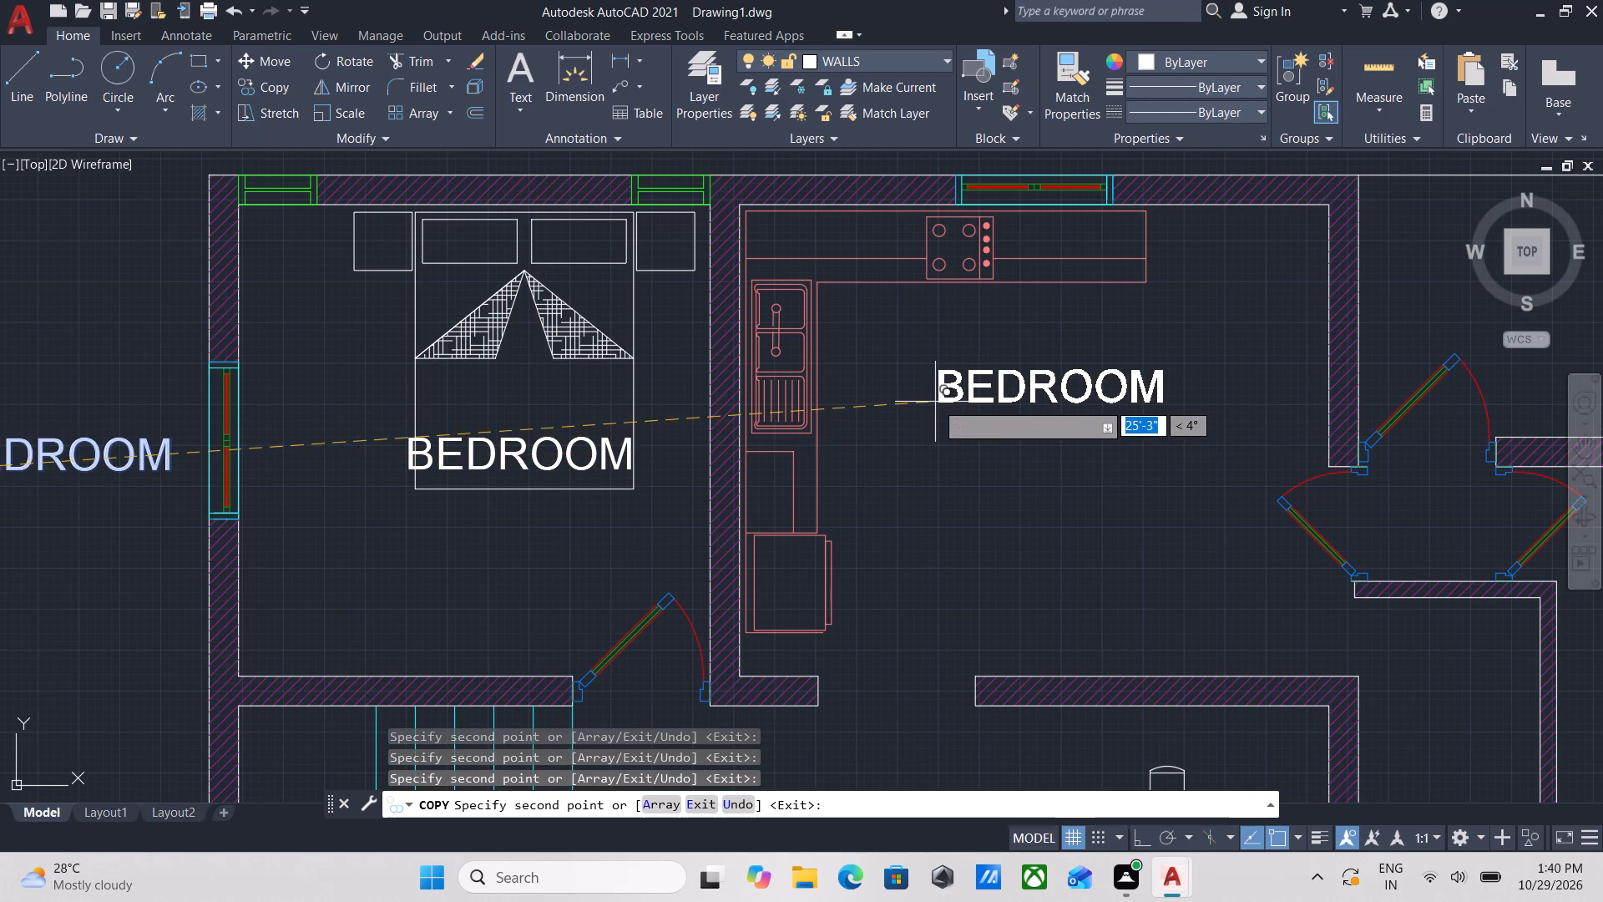
{"action": "left_click", "coordinate": [967, 432]}
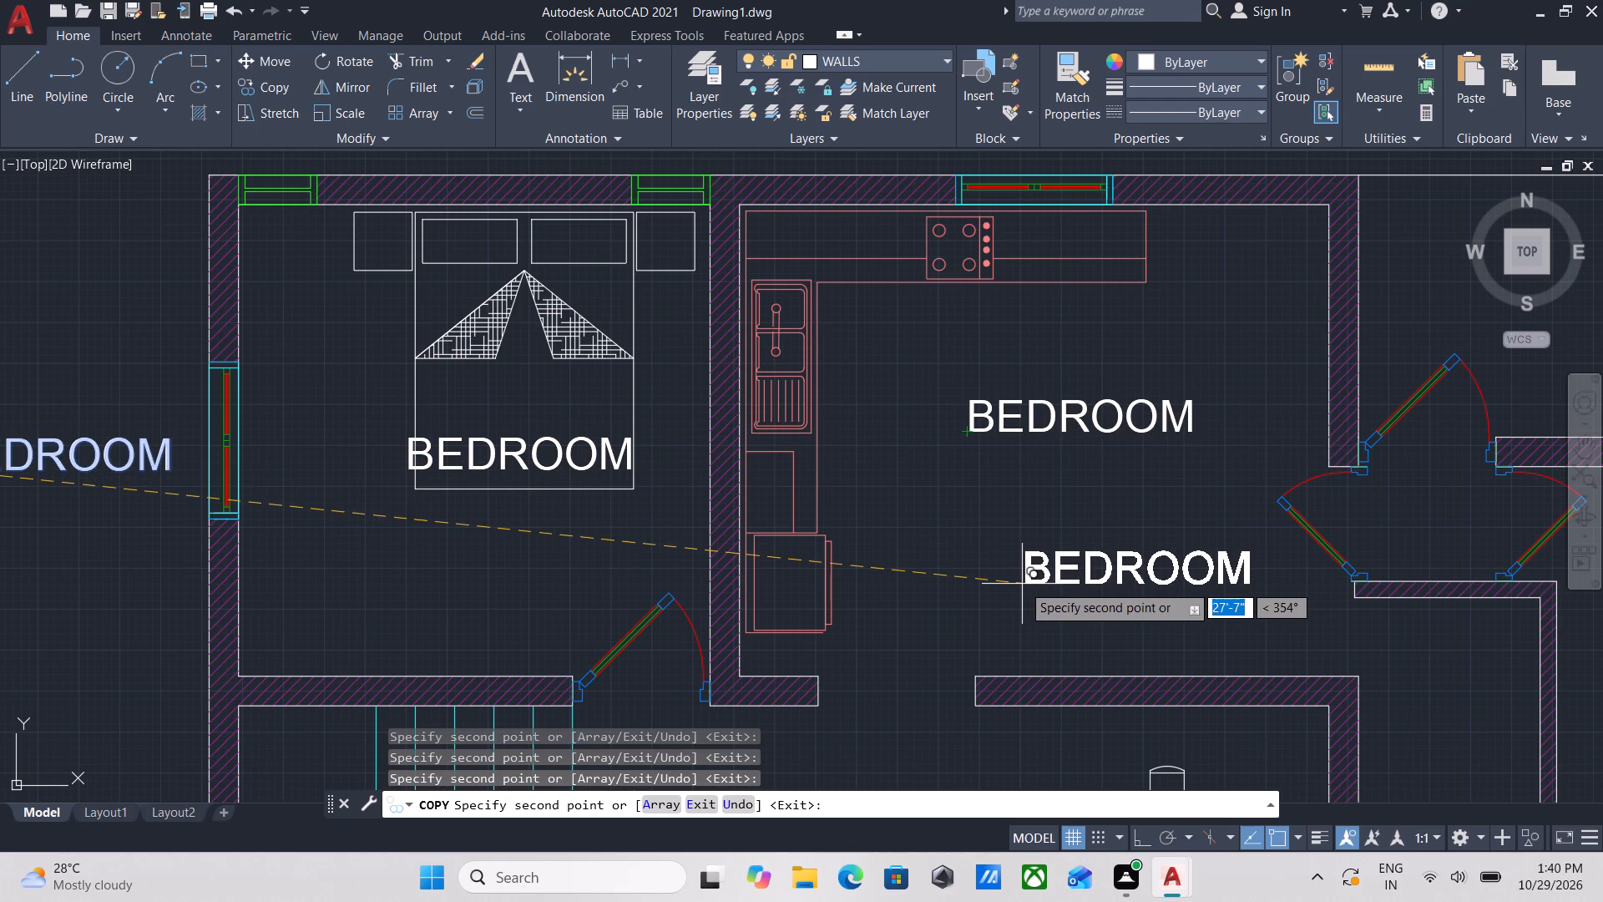
{"action": "key", "text": "Escape"}
Hide the three beds, the sofa set with its round tables, the car and the kitchen counter with its fittings.
{"action": "middle_click_drag", "start_coordinate": [300, 433], "coordinate": [528, 474]}
{"action": "left_click", "coordinate": [882, 435]}
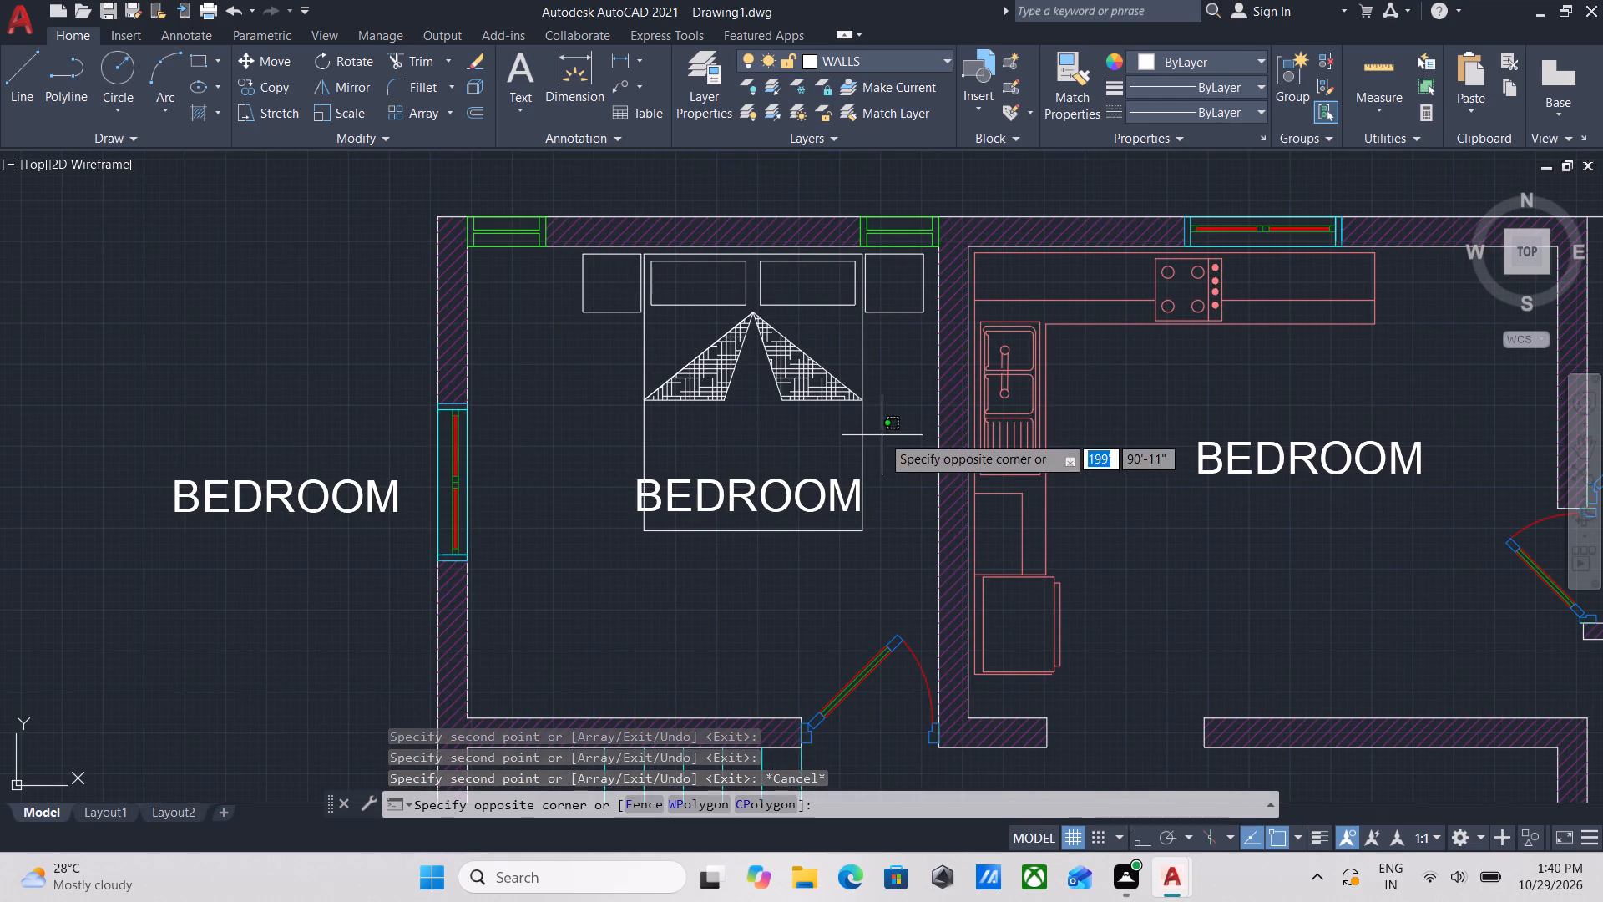
{"action": "left_click", "coordinate": [823, 378]}
{"action": "scroll", "coordinate": [823, 378], "scroll_direction": "down", "scroll_amount": 1}
{"action": "middle_click_drag", "start_coordinate": [823, 378], "coordinate": [721, 305]}
{"action": "scroll", "coordinate": [987, 601], "scroll_direction": "down", "scroll_amount": 1}
{"action": "middle_click_drag", "start_coordinate": [987, 601], "coordinate": [911, 438]}
{"action": "middle_click_drag", "start_coordinate": [948, 578], "coordinate": [865, 435]}
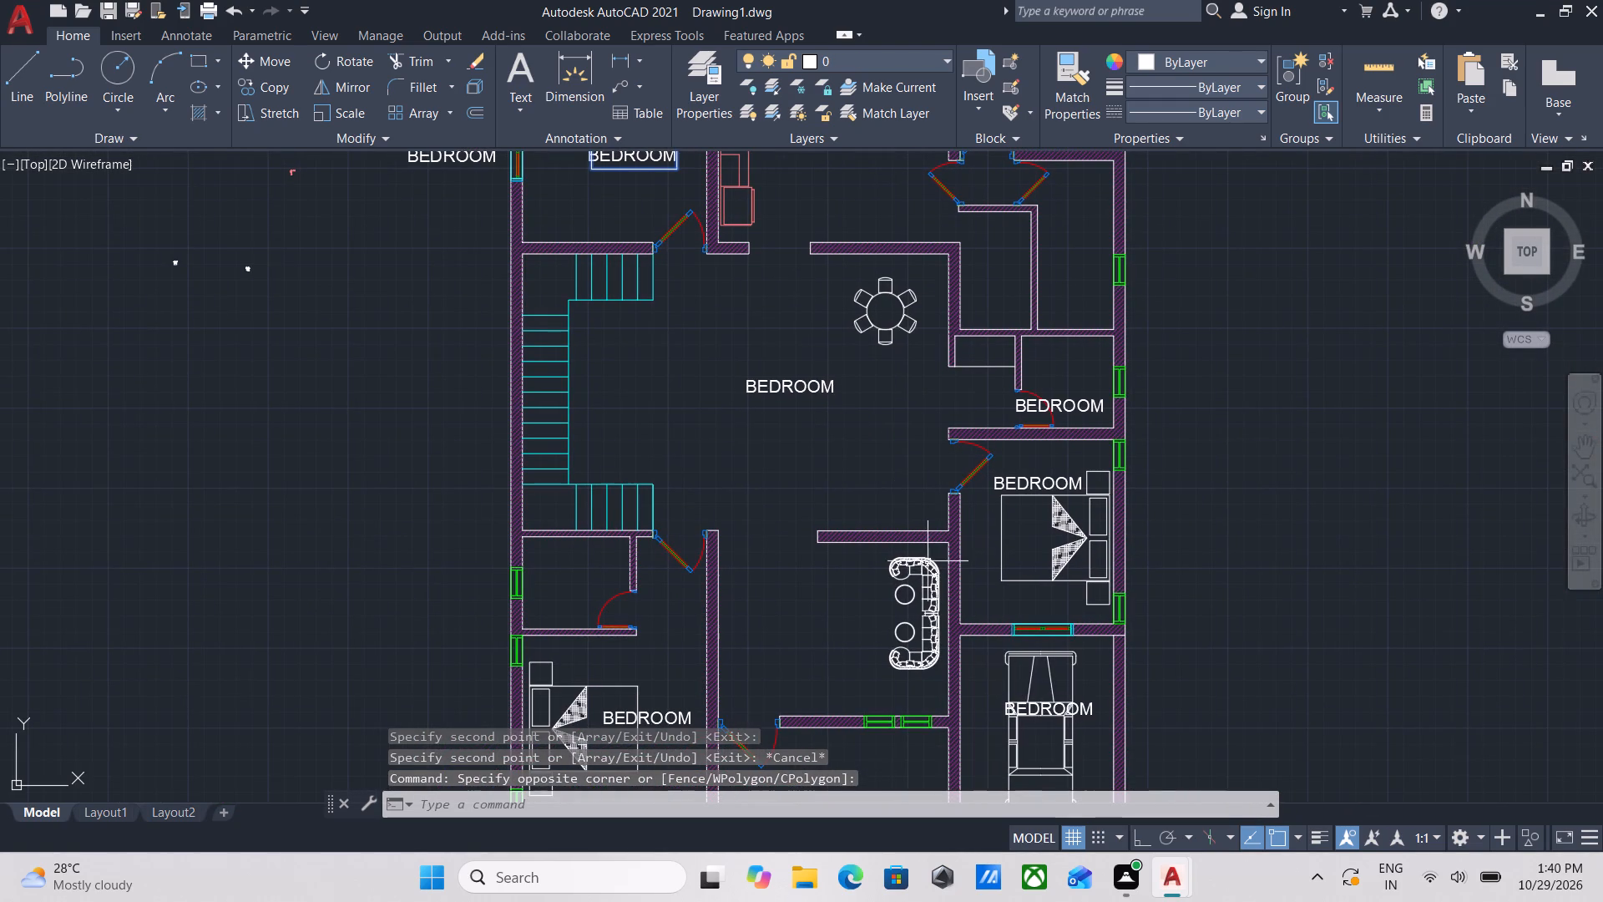
{"action": "scroll", "coordinate": [1053, 697], "scroll_direction": "up", "scroll_amount": 1}
{"action": "scroll", "coordinate": [1037, 587], "scroll_direction": "up", "scroll_amount": 1}
{"action": "left_click_drag", "start_coordinate": [989, 535], "coordinate": [981, 529]}
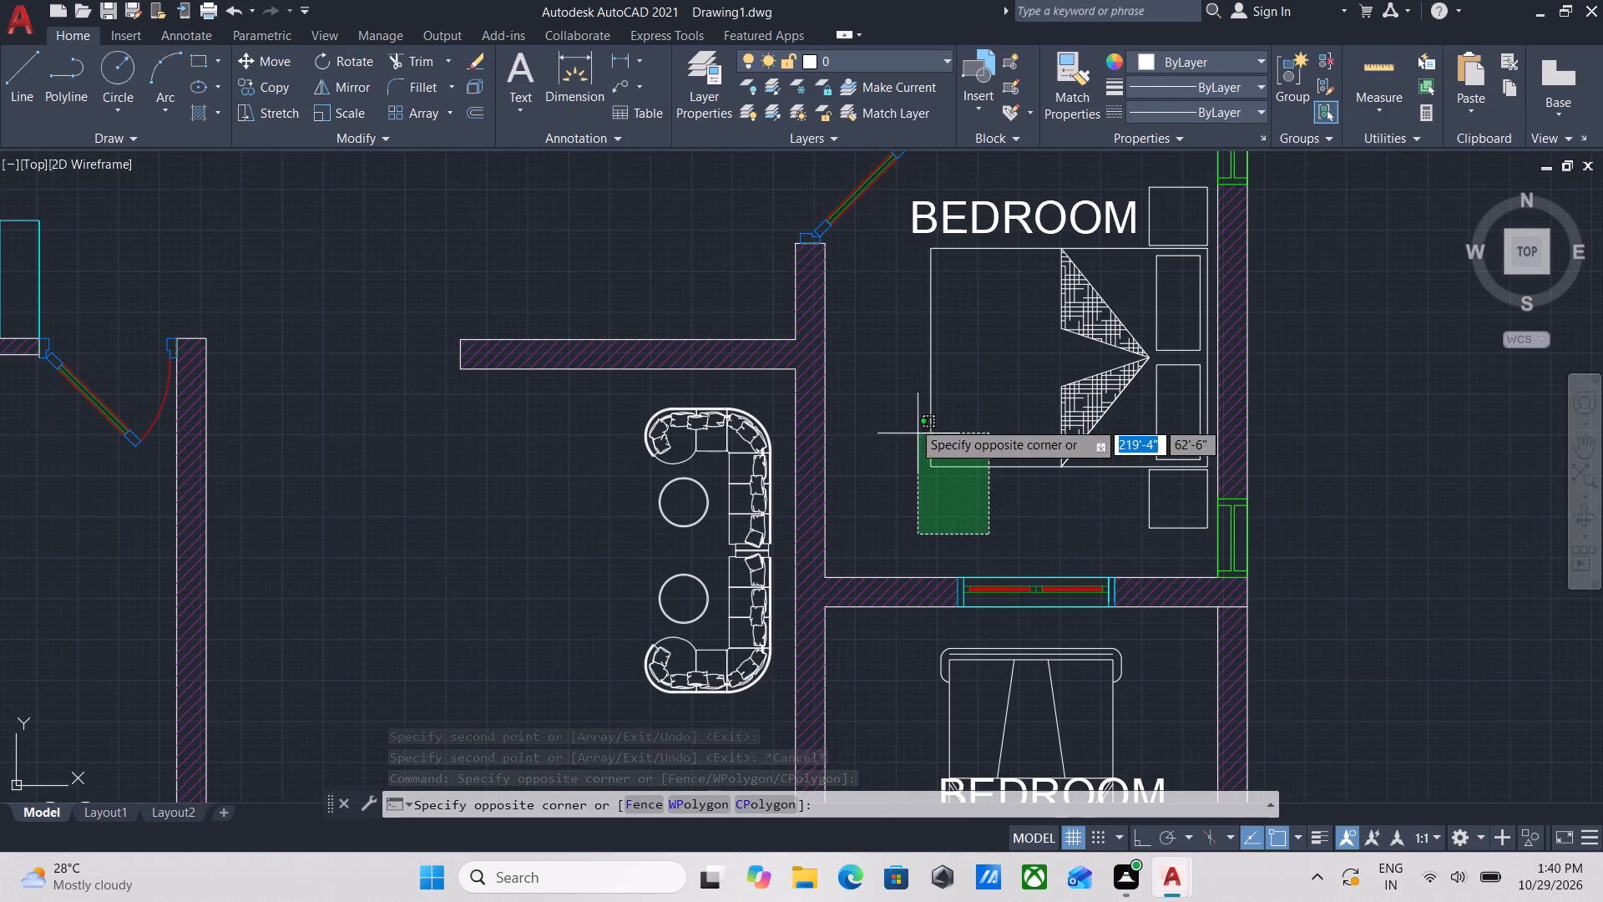
{"action": "left_click", "coordinate": [911, 417]}
{"action": "middle_click_drag", "start_coordinate": [904, 429], "coordinate": [1052, 318]}
{"action": "scroll", "coordinate": [490, 499], "scroll_direction": "down", "scroll_amount": 1}
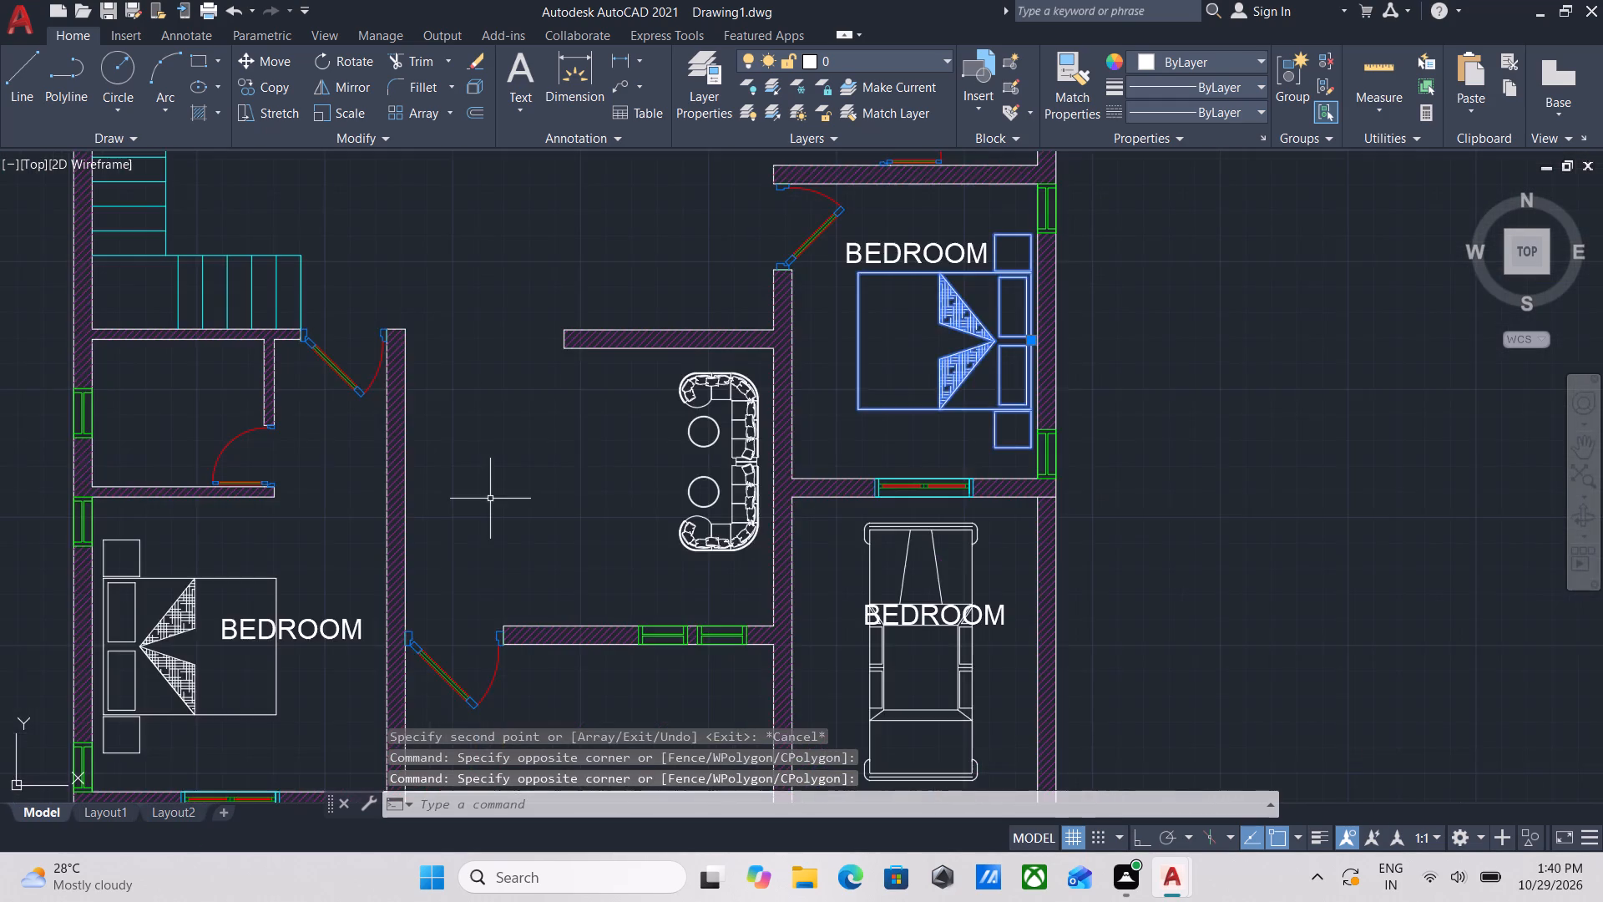
{"action": "middle_click_drag", "start_coordinate": [491, 494], "coordinate": [623, 366]}
{"action": "scroll", "coordinate": [781, 430], "scroll_direction": "up", "scroll_amount": 2}
{"action": "left_click_drag", "start_coordinate": [923, 476], "coordinate": [905, 461]}
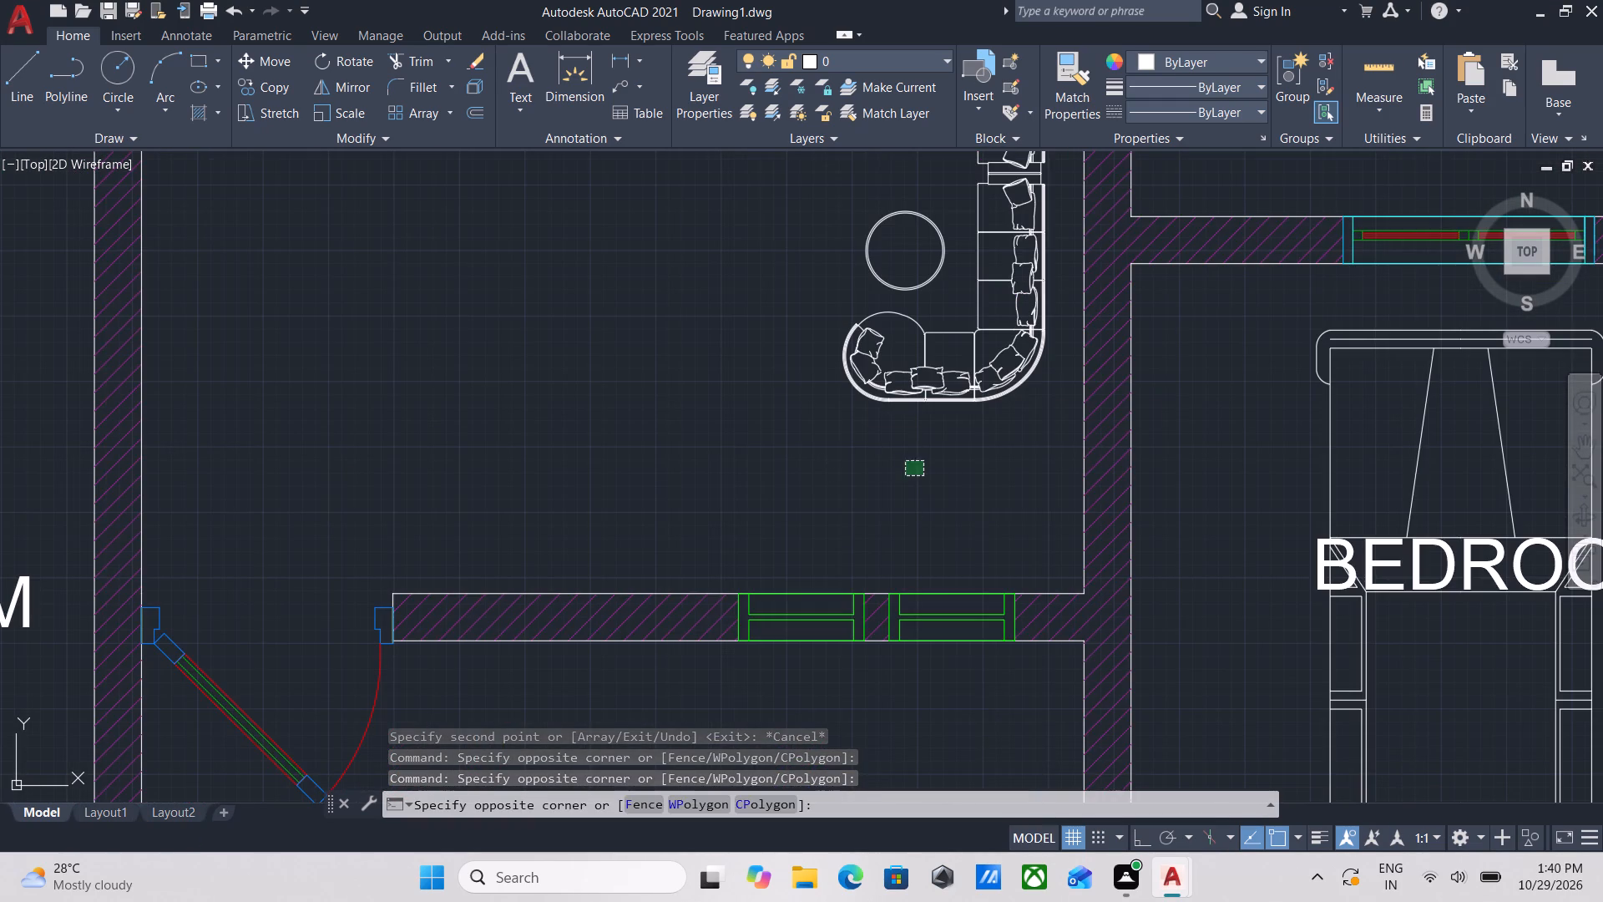
{"action": "left_click", "coordinate": [824, 323]}
{"action": "scroll", "coordinate": [856, 383], "scroll_direction": "down", "scroll_amount": 2}
{"action": "middle_click_drag", "start_coordinate": [864, 410], "coordinate": [851, 398]}
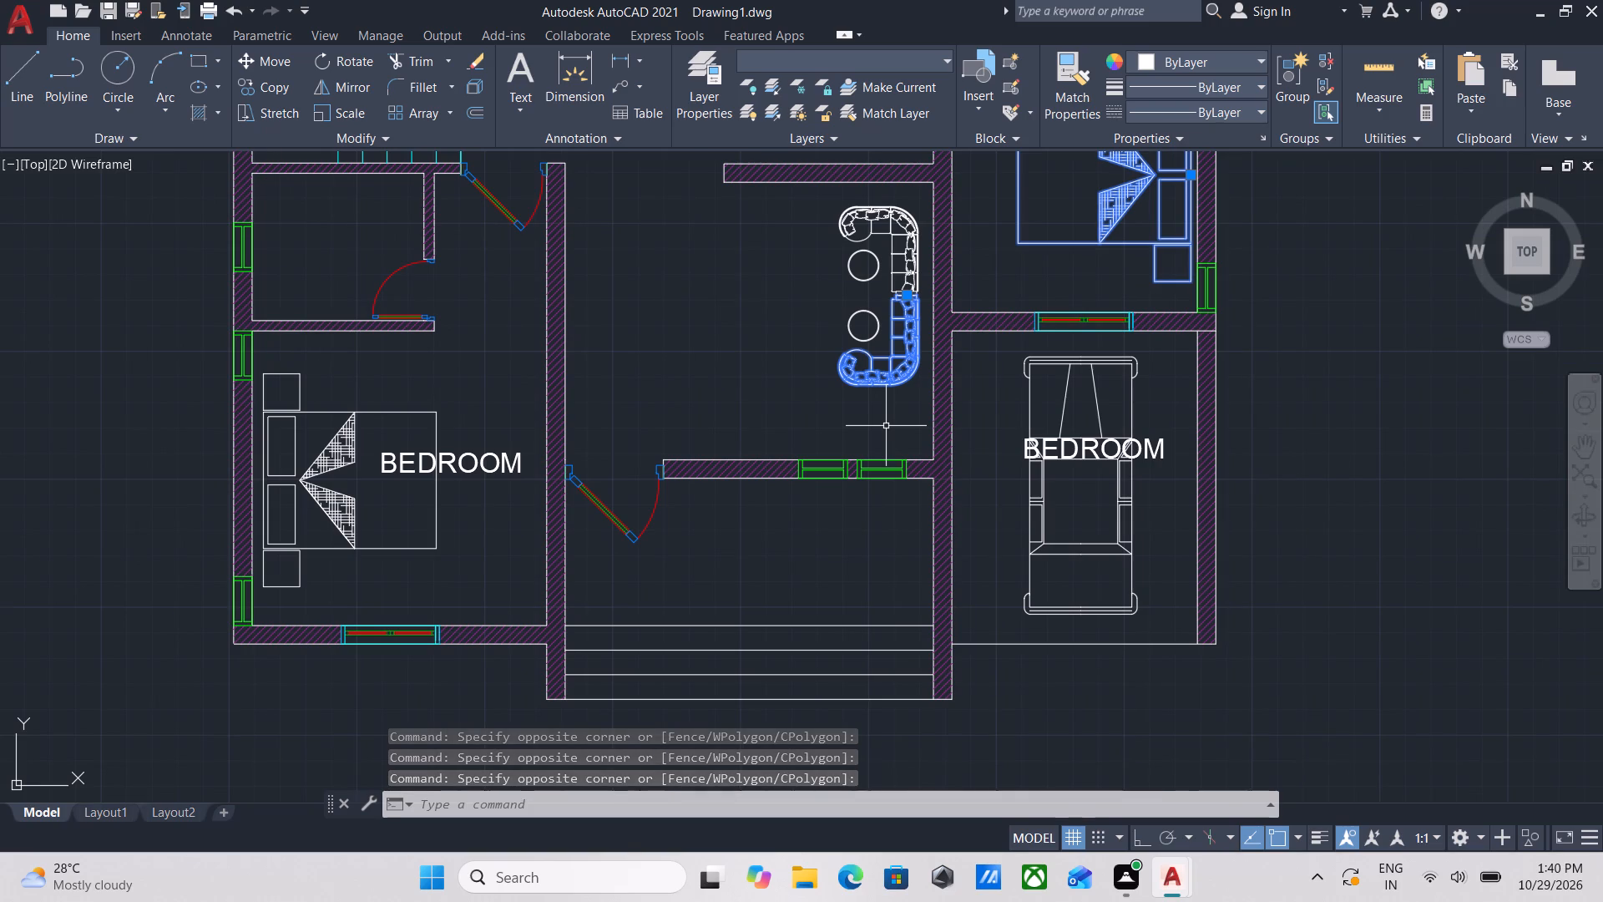
{"action": "left_click", "coordinate": [926, 423]}
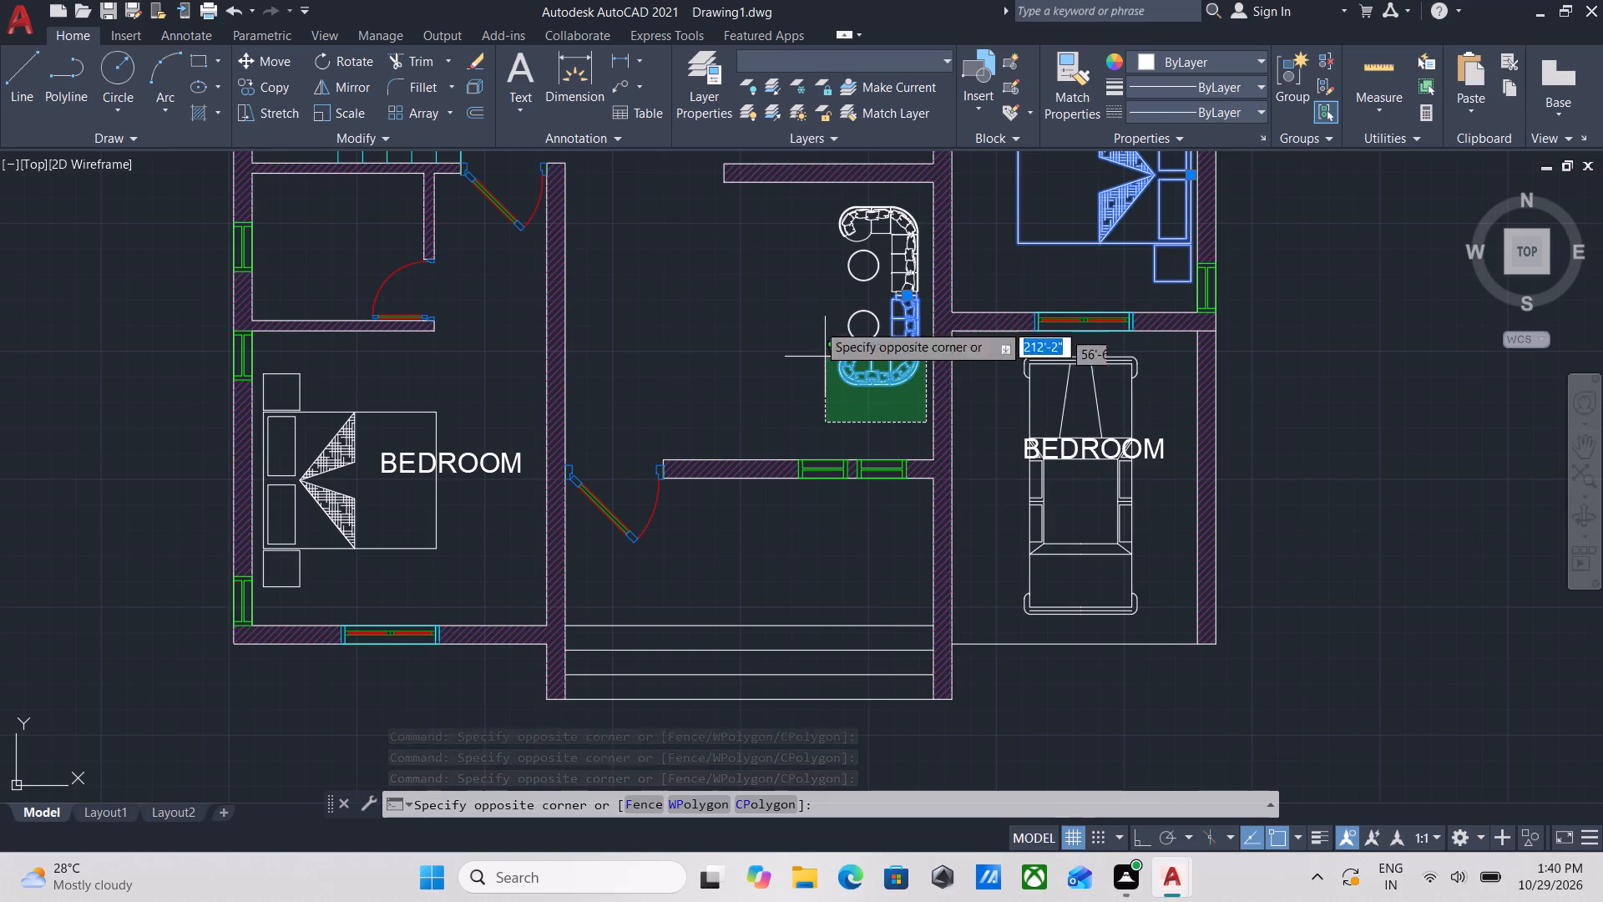
{"action": "left_click", "coordinate": [802, 199]}
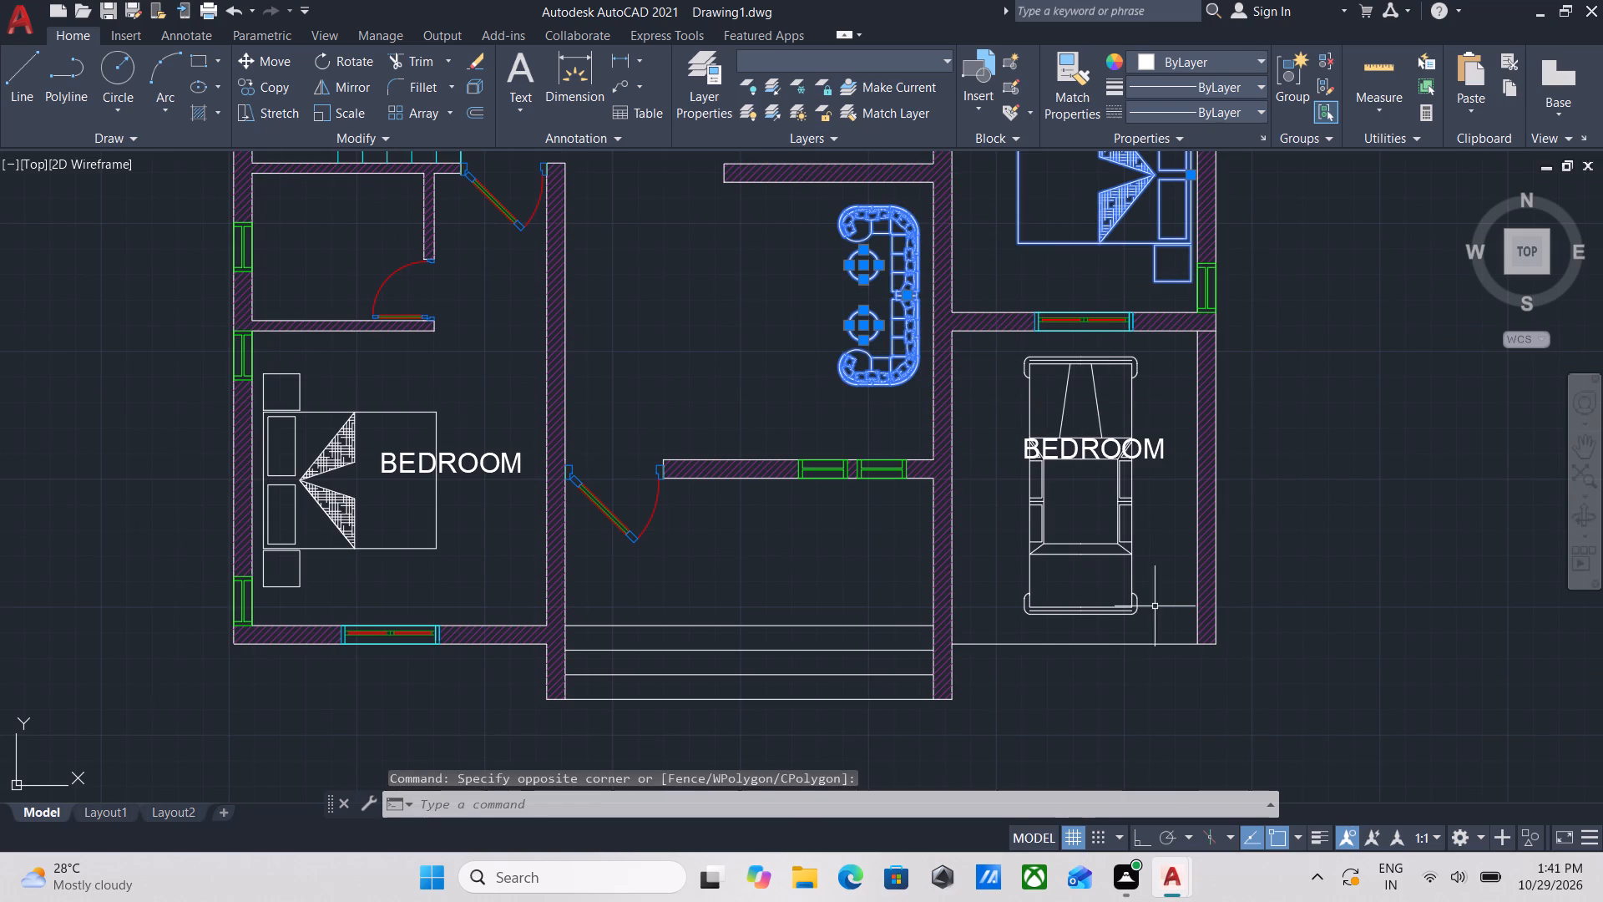
{"action": "left_click", "coordinate": [1160, 606]}
{"action": "left_click", "coordinate": [1067, 530]}
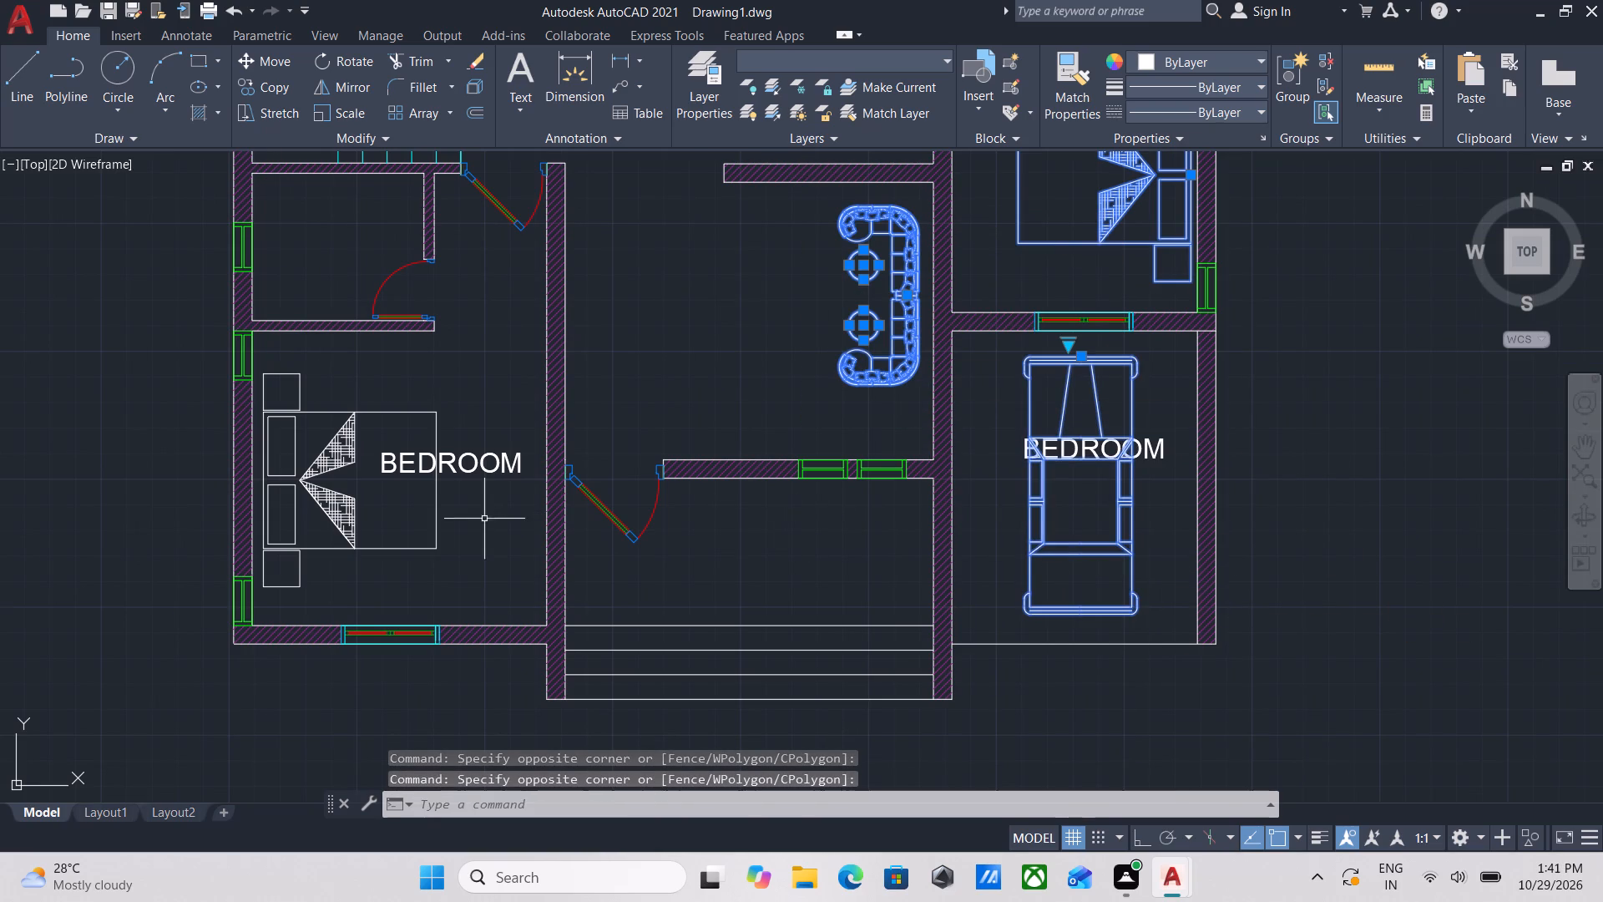
{"action": "left_click_drag", "start_coordinate": [480, 545], "coordinate": [488, 549]}
{"action": "left_click", "coordinate": [393, 532]}
{"action": "middle_click_drag", "start_coordinate": [417, 392], "coordinate": [525, 489]}
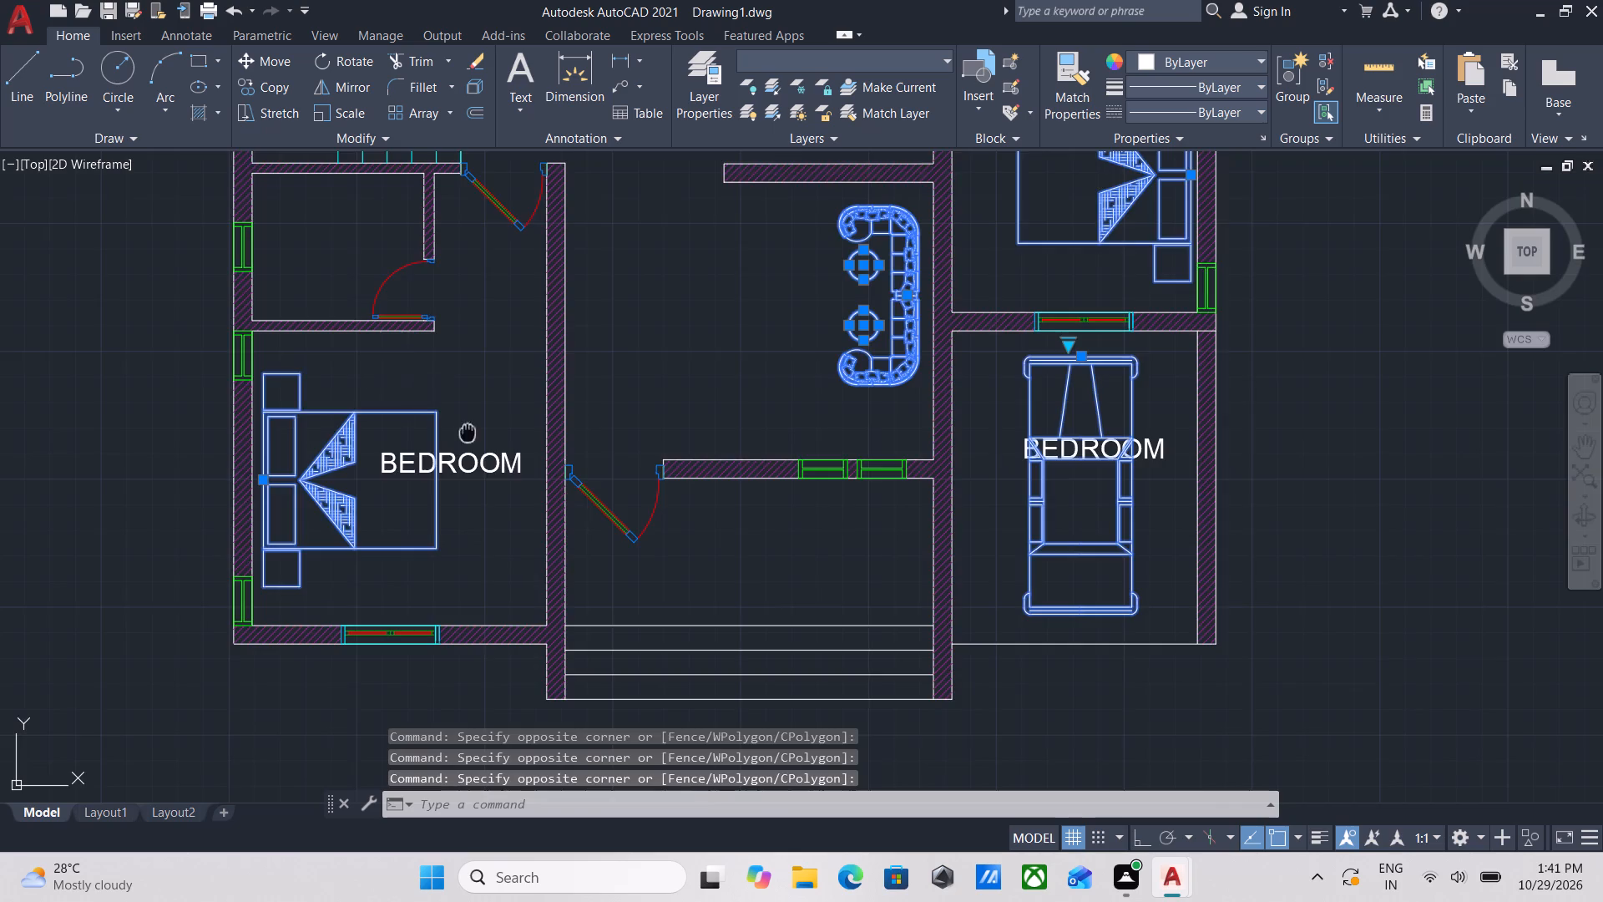
{"action": "middle_click_drag", "start_coordinate": [525, 489], "coordinate": [772, 735]}
{"action": "scroll", "coordinate": [786, 582], "scroll_direction": "down", "scroll_amount": 1}
{"action": "middle_click_drag", "start_coordinate": [786, 582], "coordinate": [837, 818]}
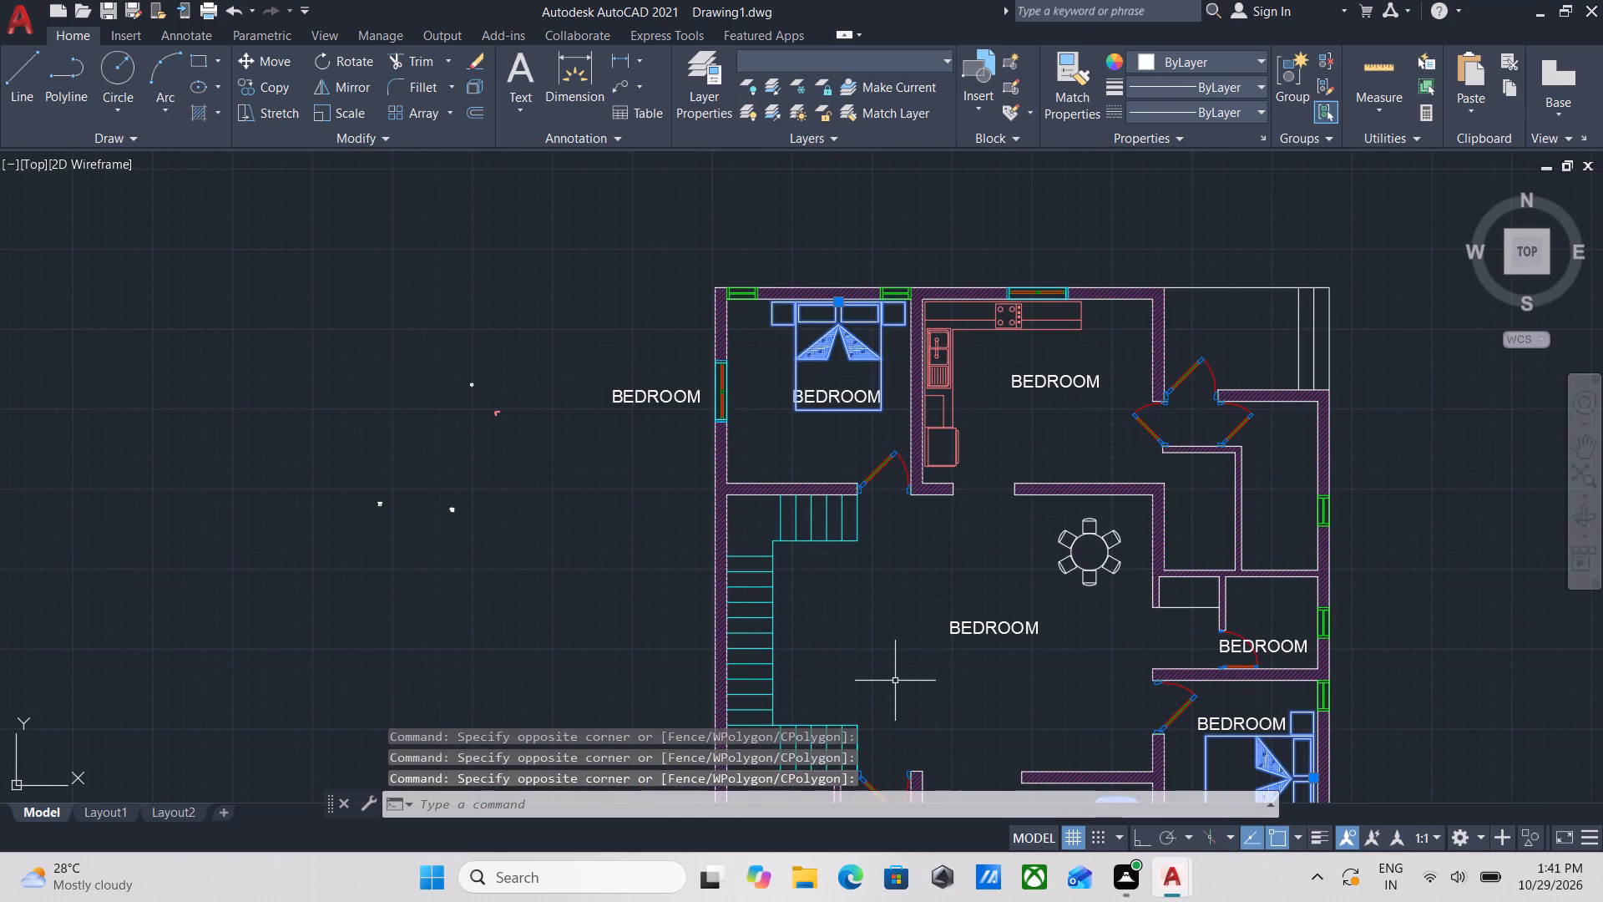
{"action": "scroll", "coordinate": [939, 460], "scroll_direction": "up", "scroll_amount": 2}
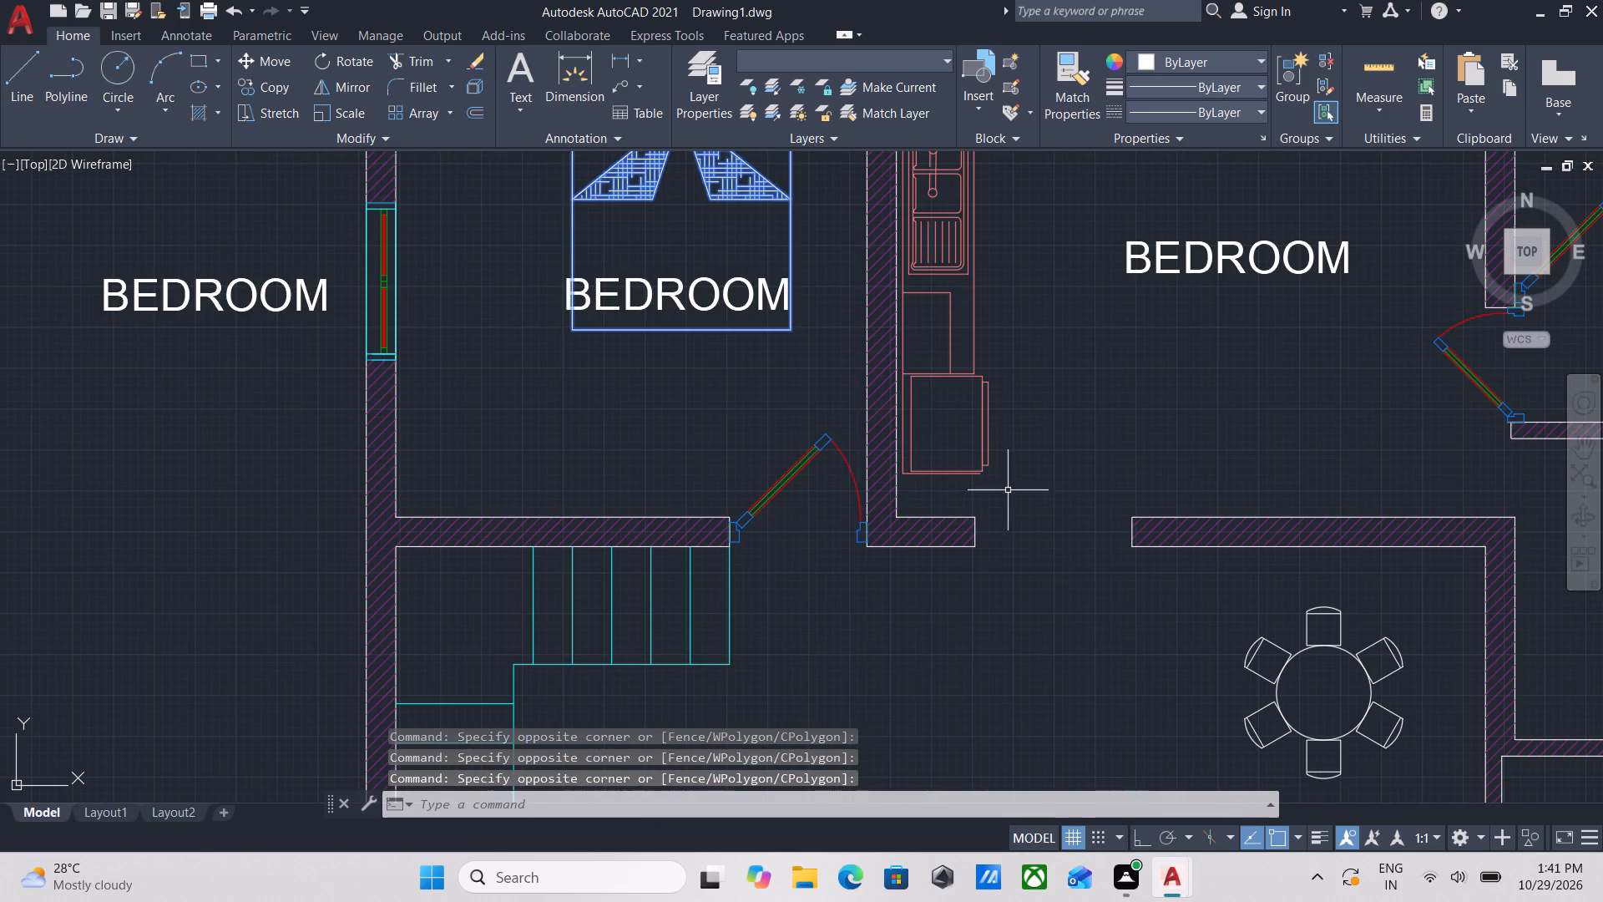
{"action": "left_click", "coordinate": [1008, 490]}
{"action": "left_click", "coordinate": [974, 437]}
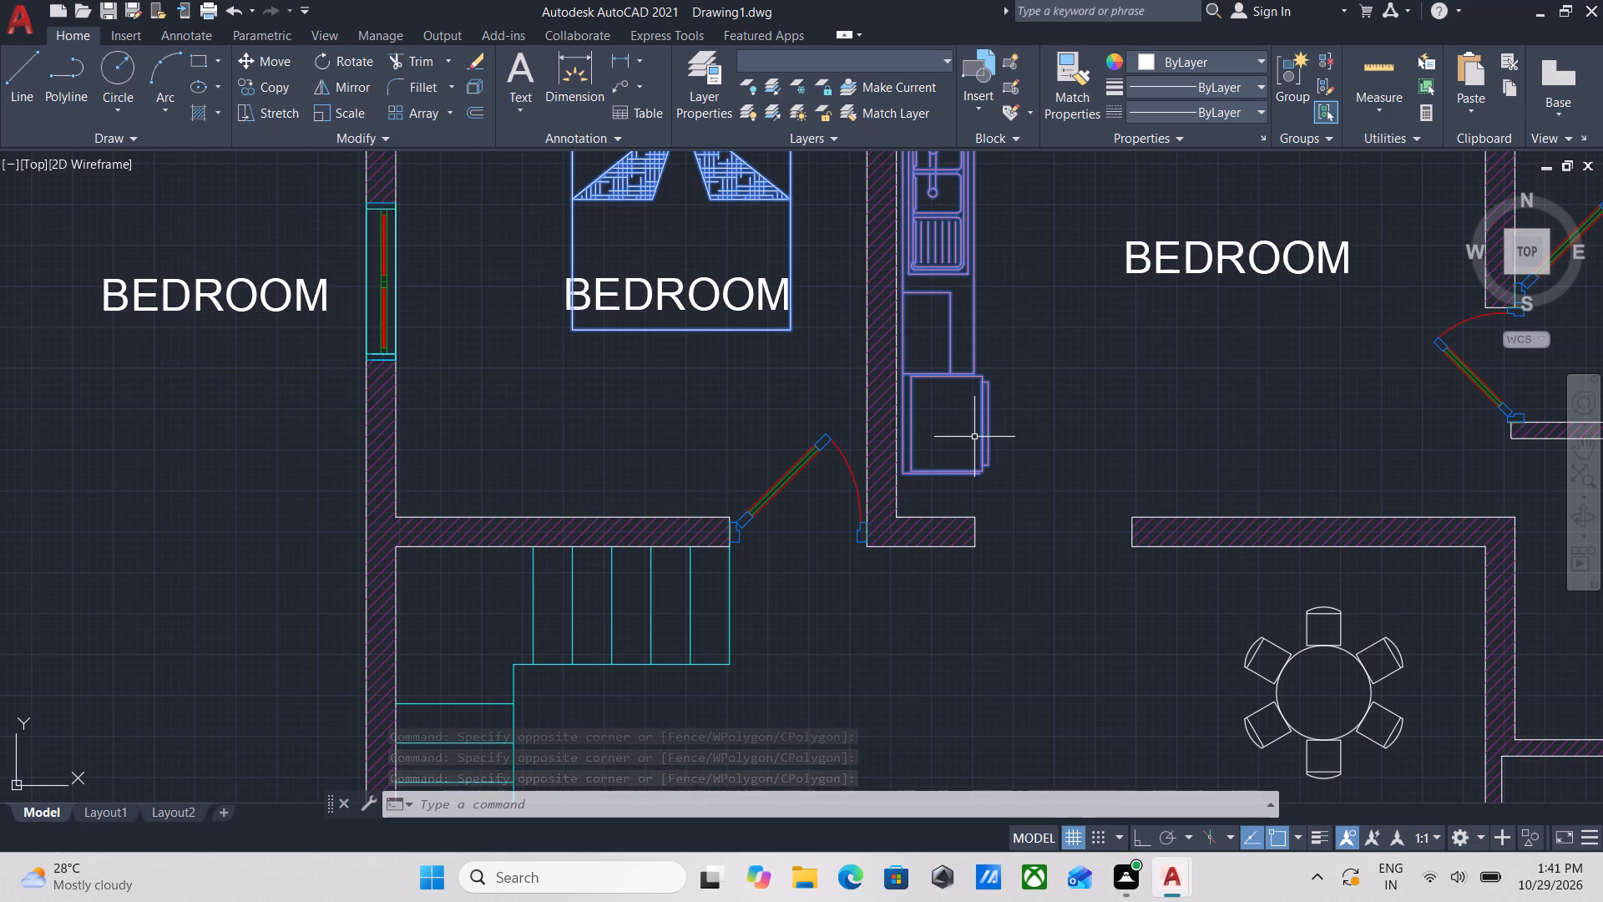
{"action": "scroll", "coordinate": [1061, 412], "scroll_direction": "down", "scroll_amount": 2}
{"action": "middle_click_drag", "start_coordinate": [1061, 412], "coordinate": [1041, 475]}
{"action": "right_click", "coordinate": [1041, 475]}
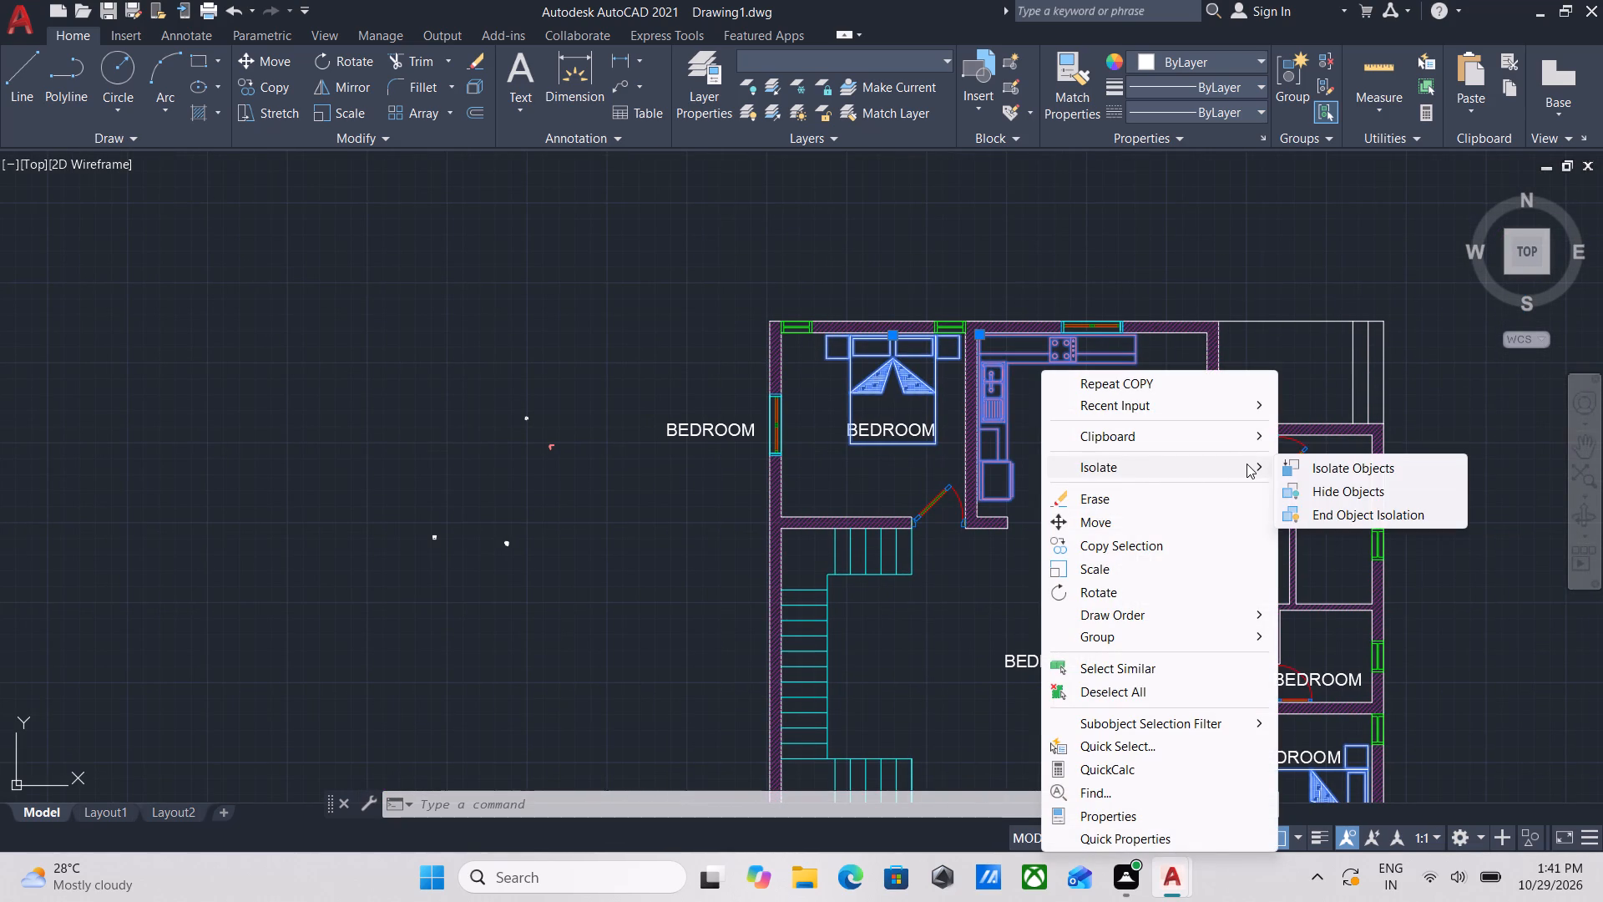
{"action": "left_click", "coordinate": [1351, 493]}
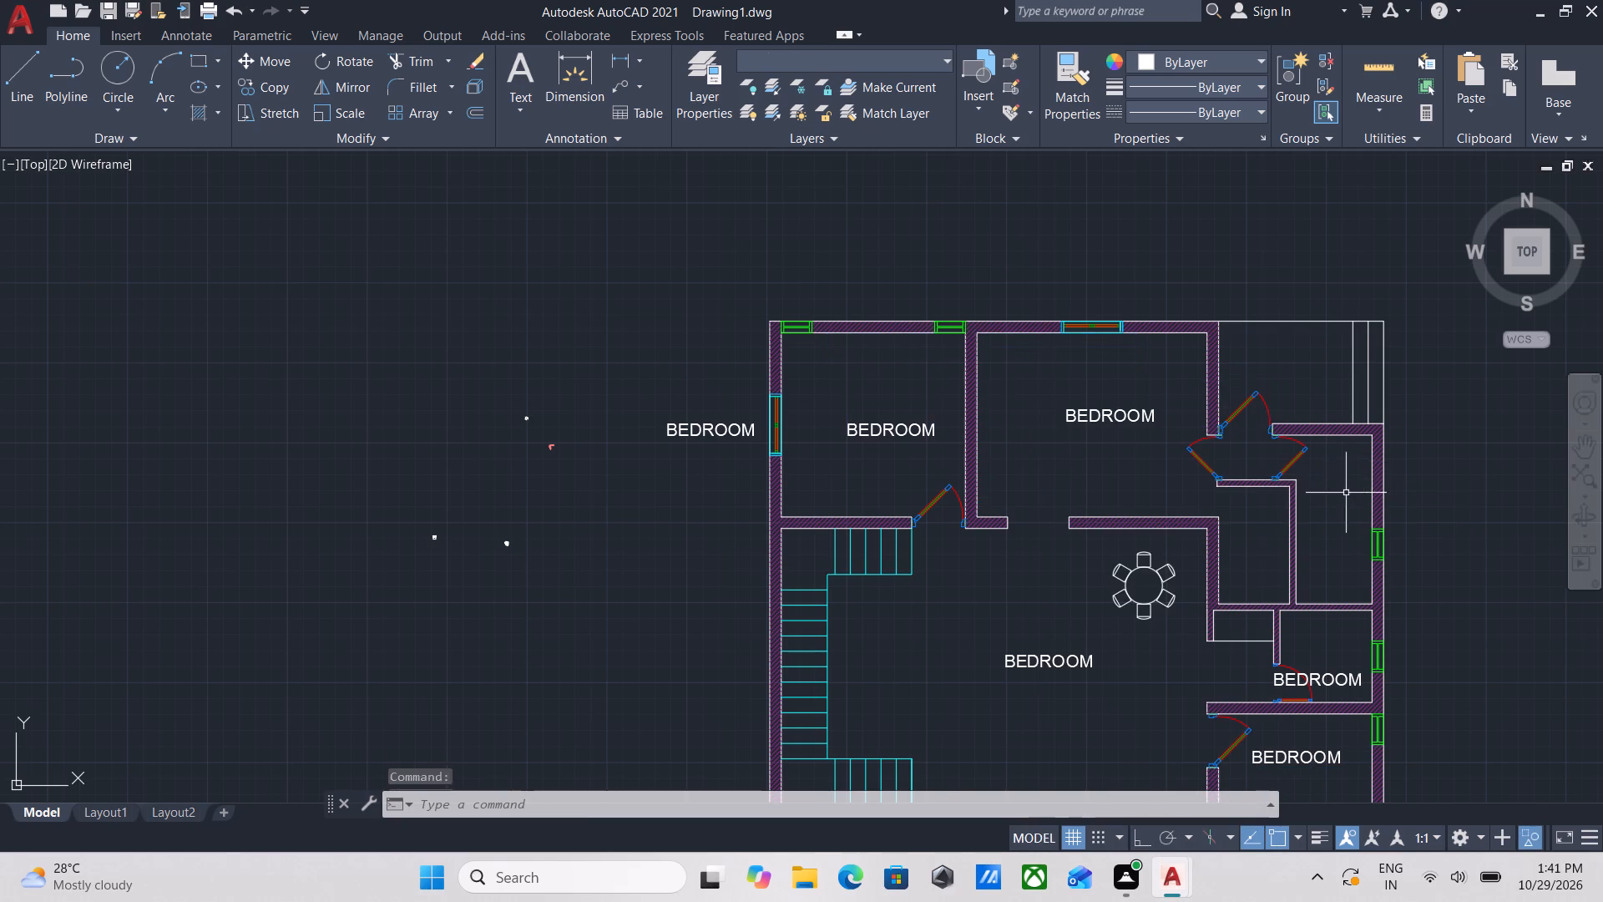
Move the BEDROOM label in the corner bedroom above the staircase slightly up and left within the room.
{"action": "scroll", "coordinate": [898, 459], "scroll_direction": "down", "scroll_amount": 1}
{"action": "middle_click", "coordinate": [898, 459]}
{"action": "scroll", "coordinate": [897, 458], "scroll_direction": "up", "scroll_amount": 1}
{"action": "middle_click_drag", "start_coordinate": [897, 458], "coordinate": [792, 299]}
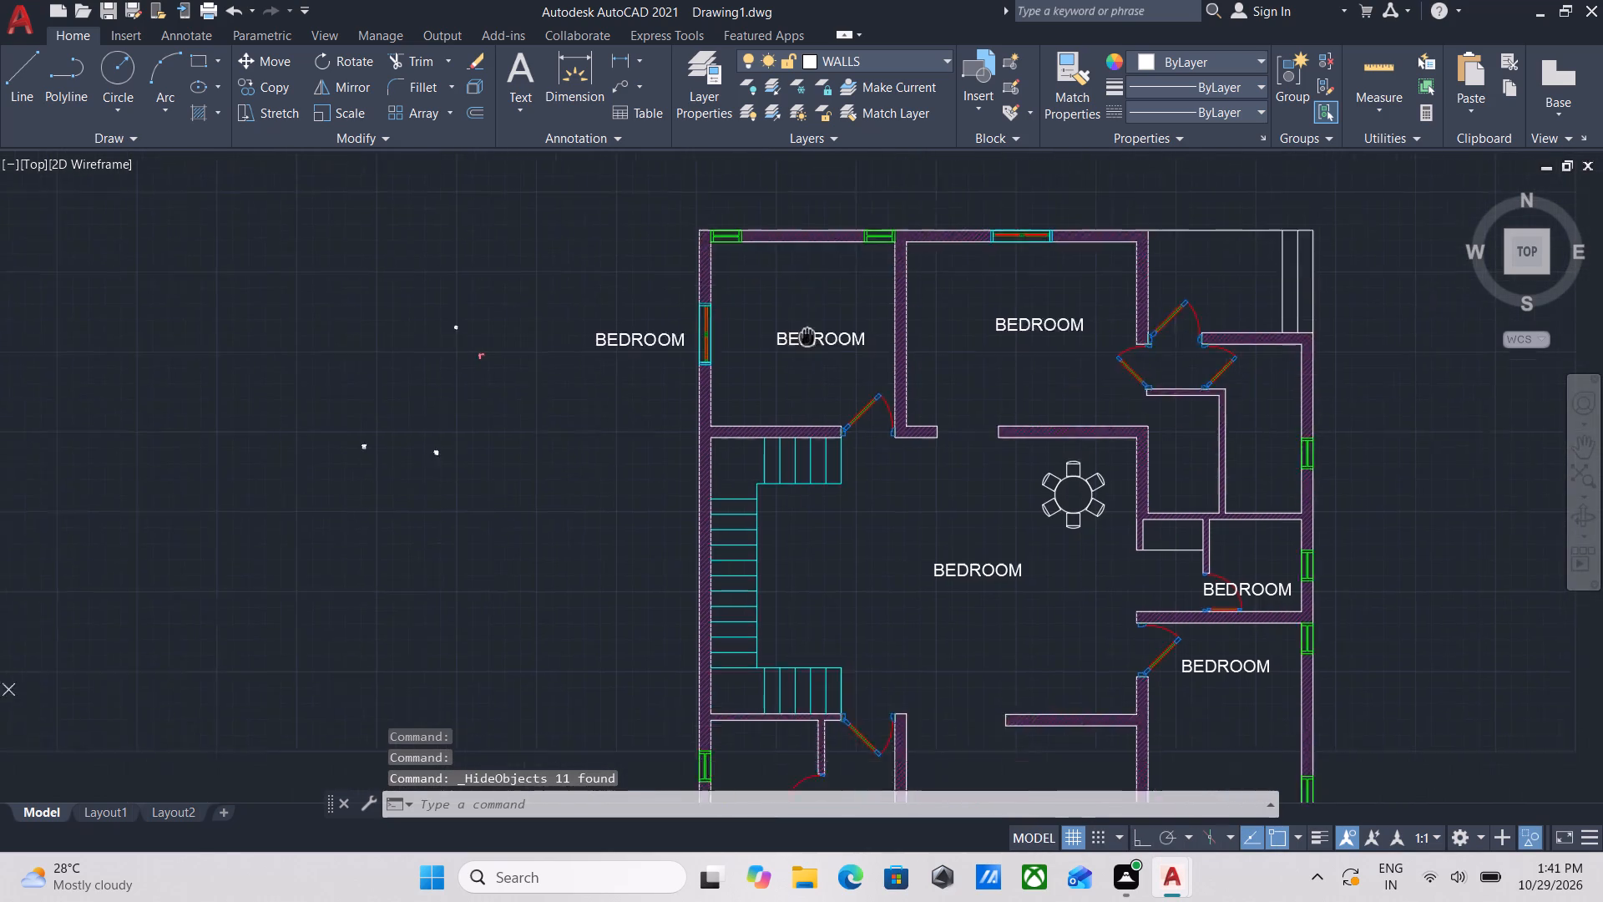
{"action": "middle_click_drag", "start_coordinate": [792, 299], "coordinate": [788, 282]}
{"action": "middle_click_drag", "start_coordinate": [810, 377], "coordinate": [905, 498]}
{"action": "scroll", "coordinate": [858, 388], "scroll_direction": "up", "scroll_amount": 1}
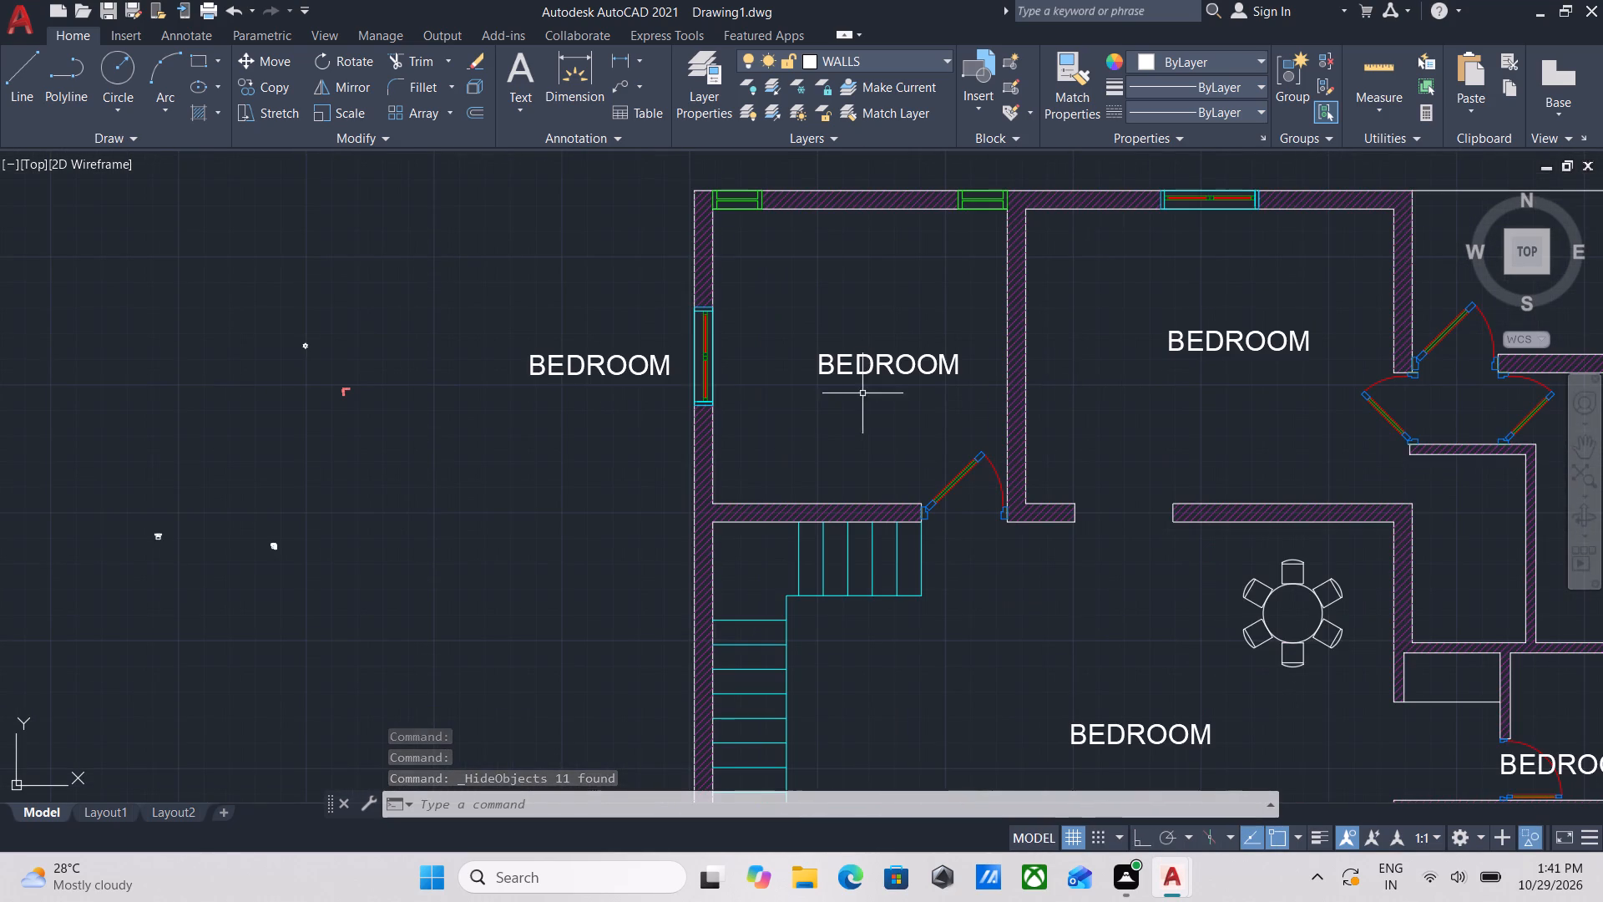
{"action": "left_click", "coordinate": [938, 459]}
{"action": "left_click", "coordinate": [837, 333]}
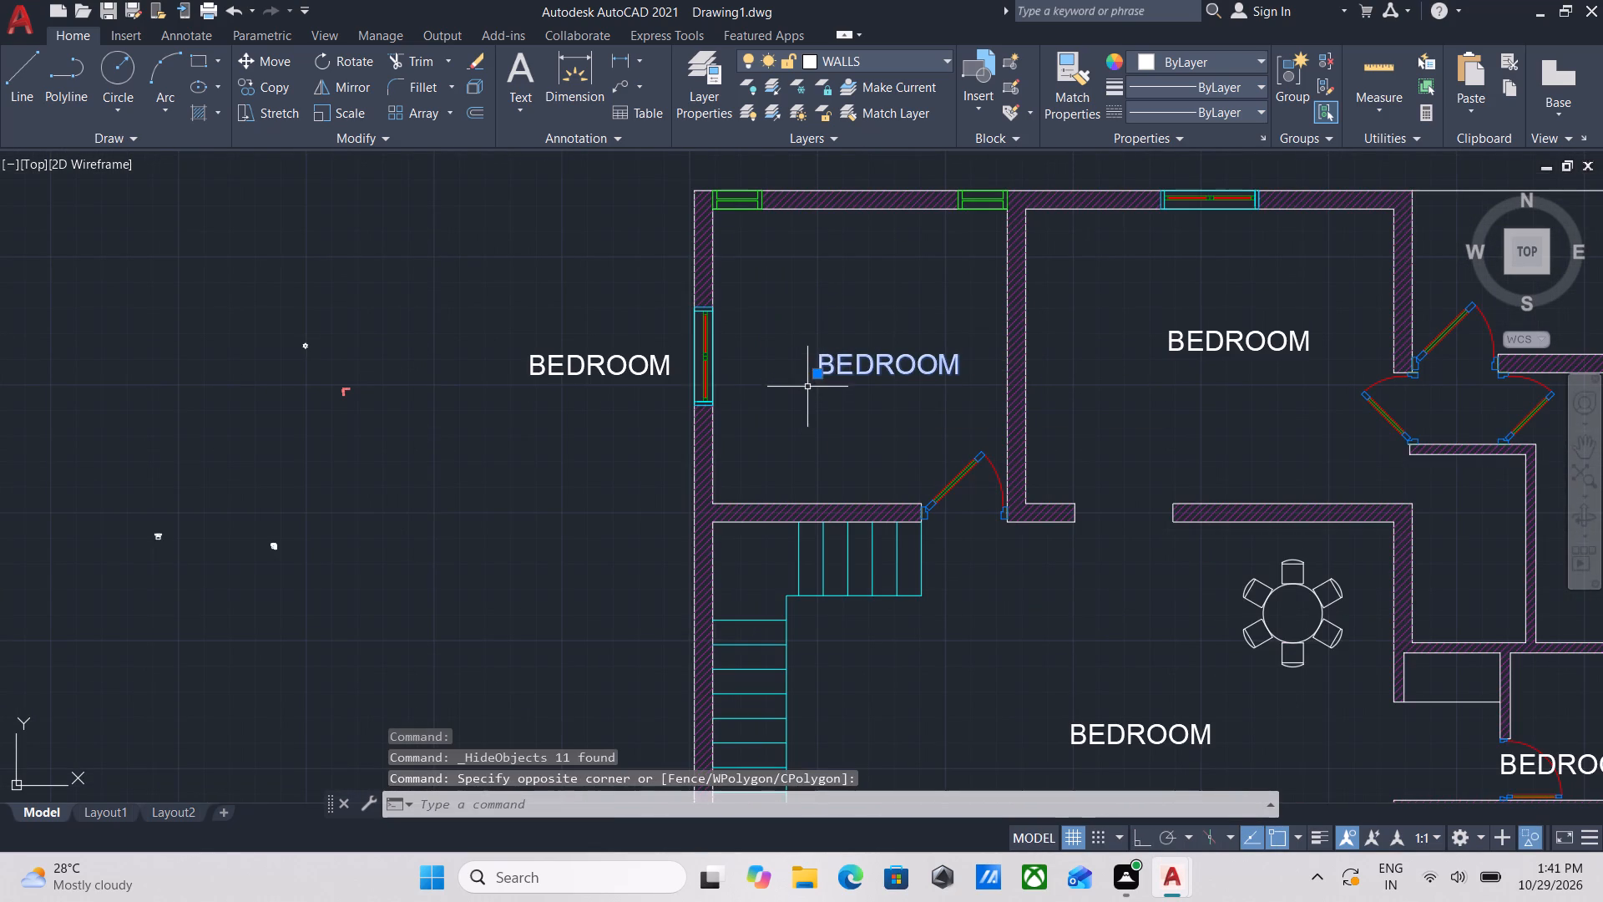
{"action": "left_click", "coordinate": [815, 378]}
{"action": "left_click", "coordinate": [785, 323]}
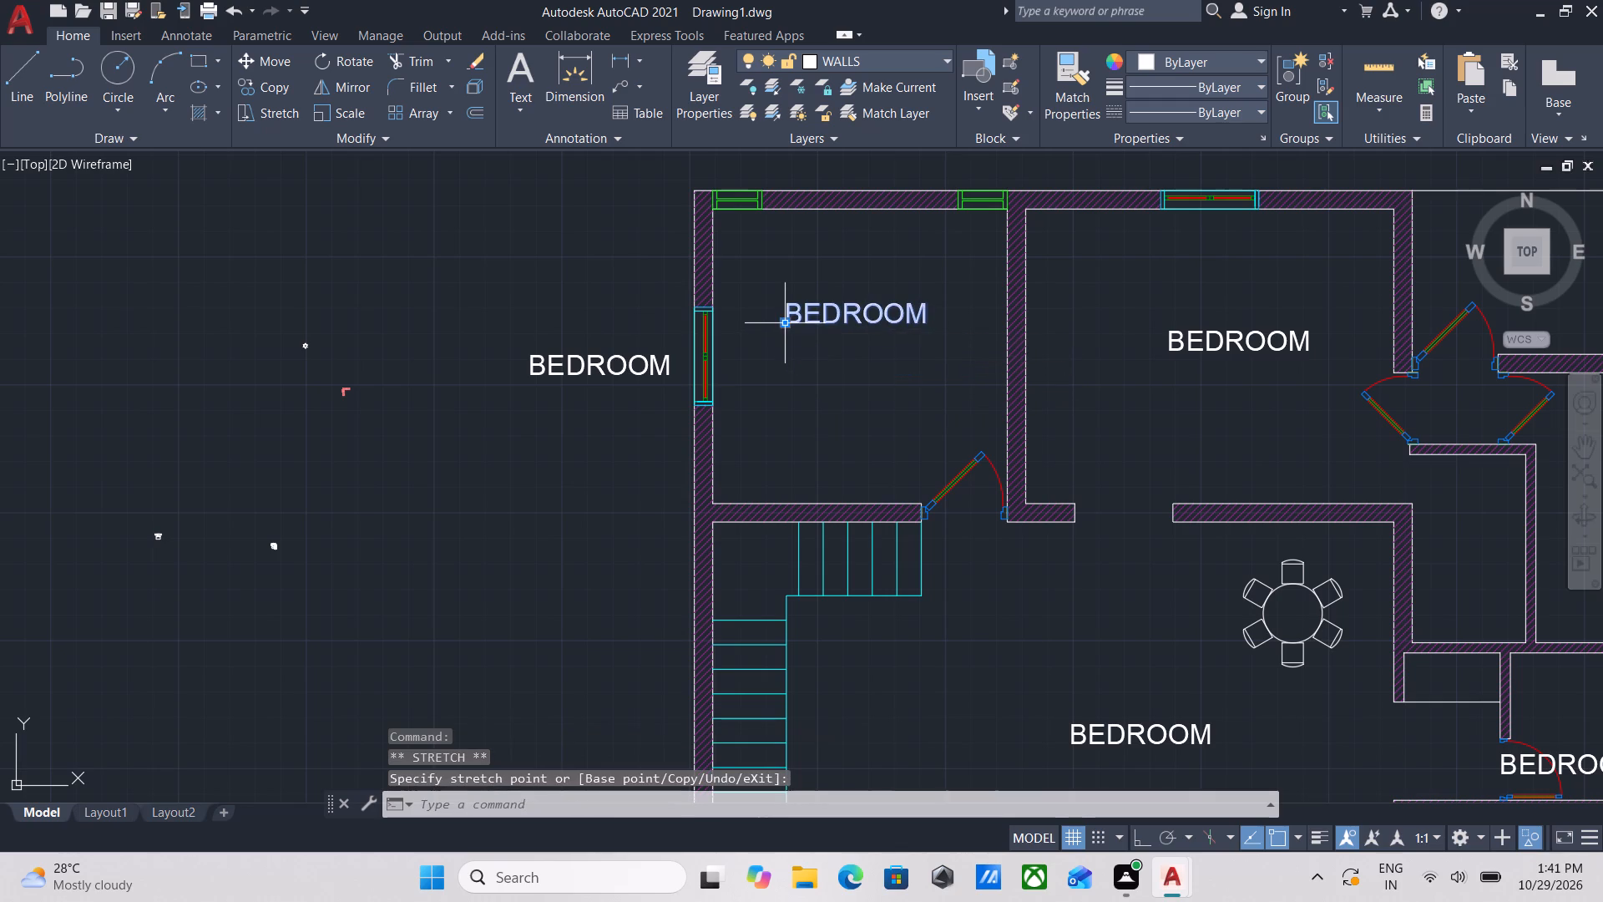
Move the BEDROOM label in the adjoining room above the dining table slightly up and left.
{"action": "middle_click_drag", "start_coordinate": [933, 400], "coordinate": [843, 375]}
{"action": "left_click", "coordinate": [1206, 367]}
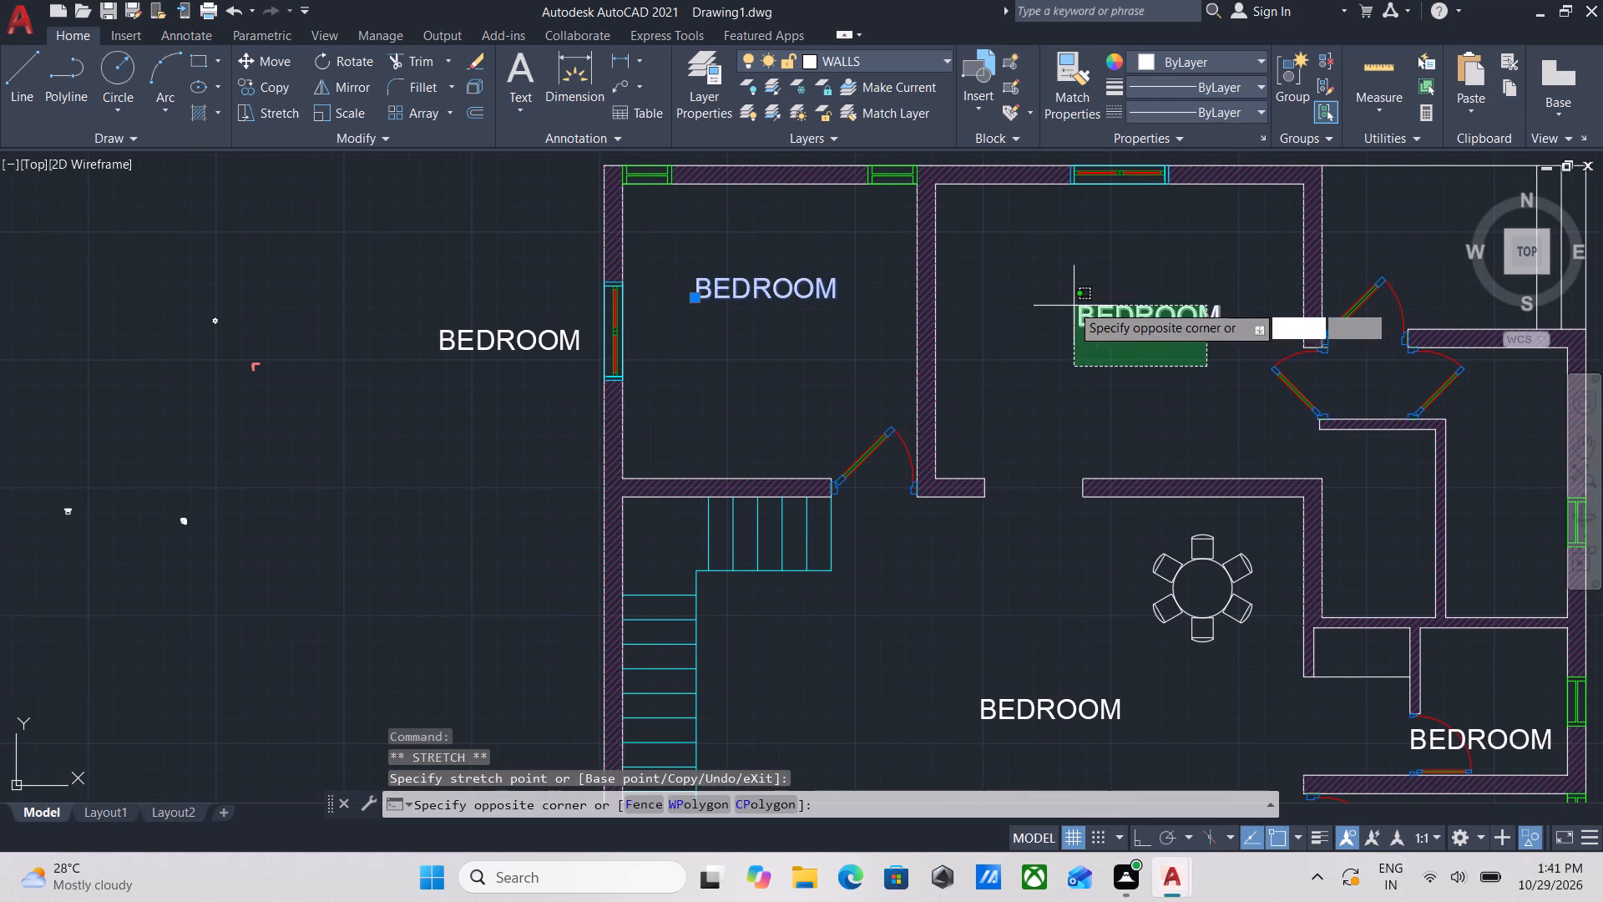
{"action": "left_click", "coordinate": [1071, 304]}
{"action": "left_click", "coordinate": [1075, 326]}
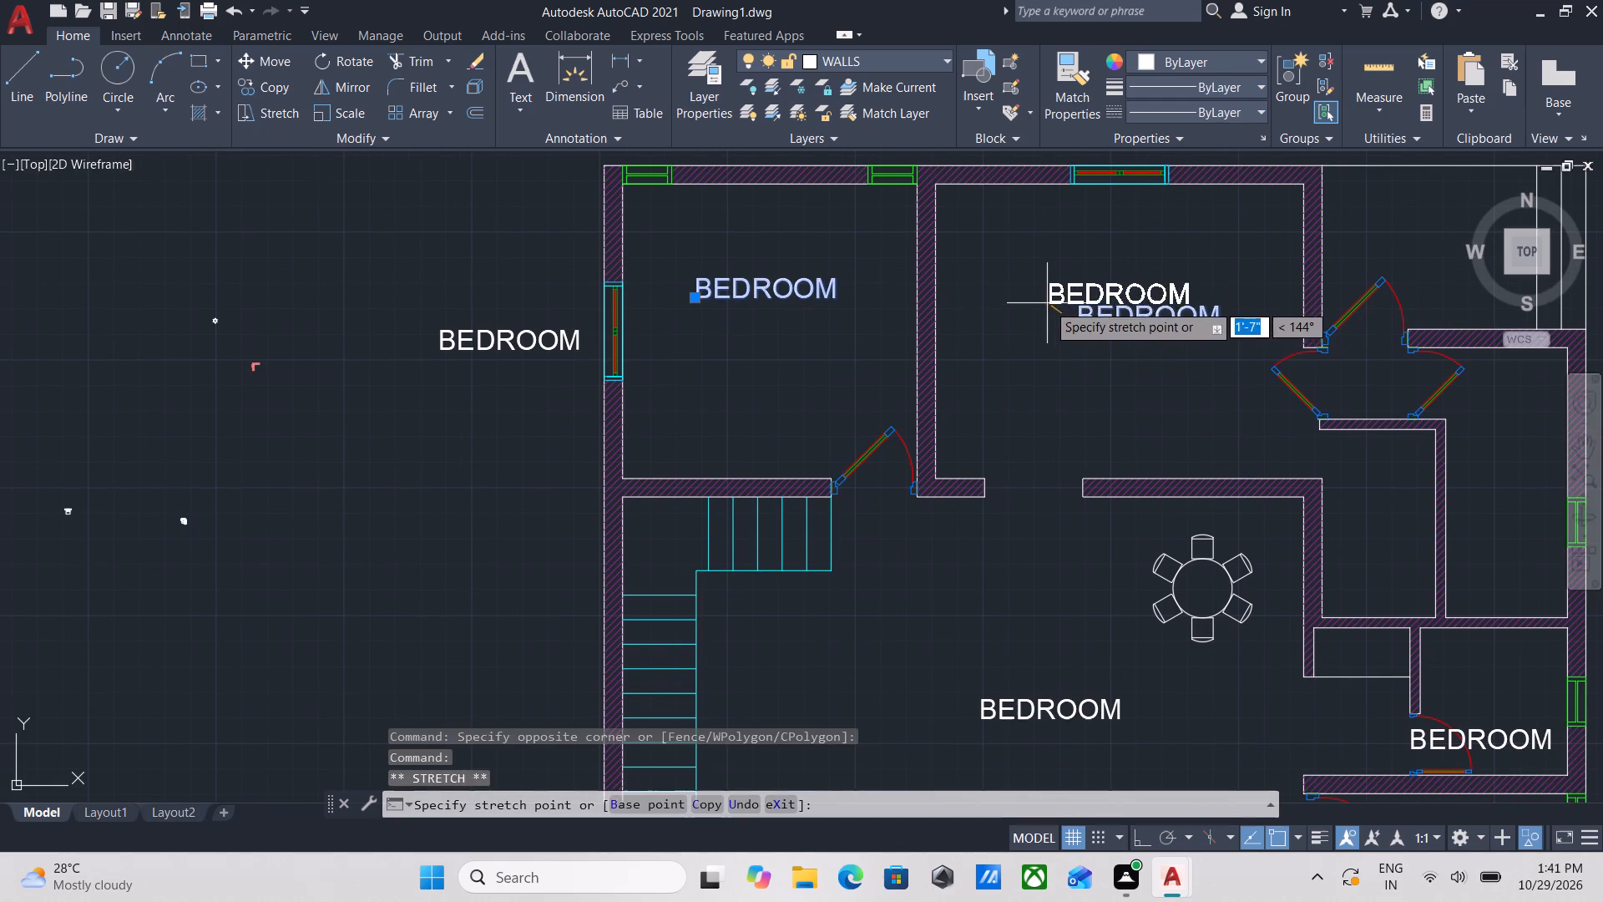
{"action": "left_click", "coordinate": [1047, 303]}
{"action": "middle_click_drag", "start_coordinate": [1105, 388], "coordinate": [928, 317]}
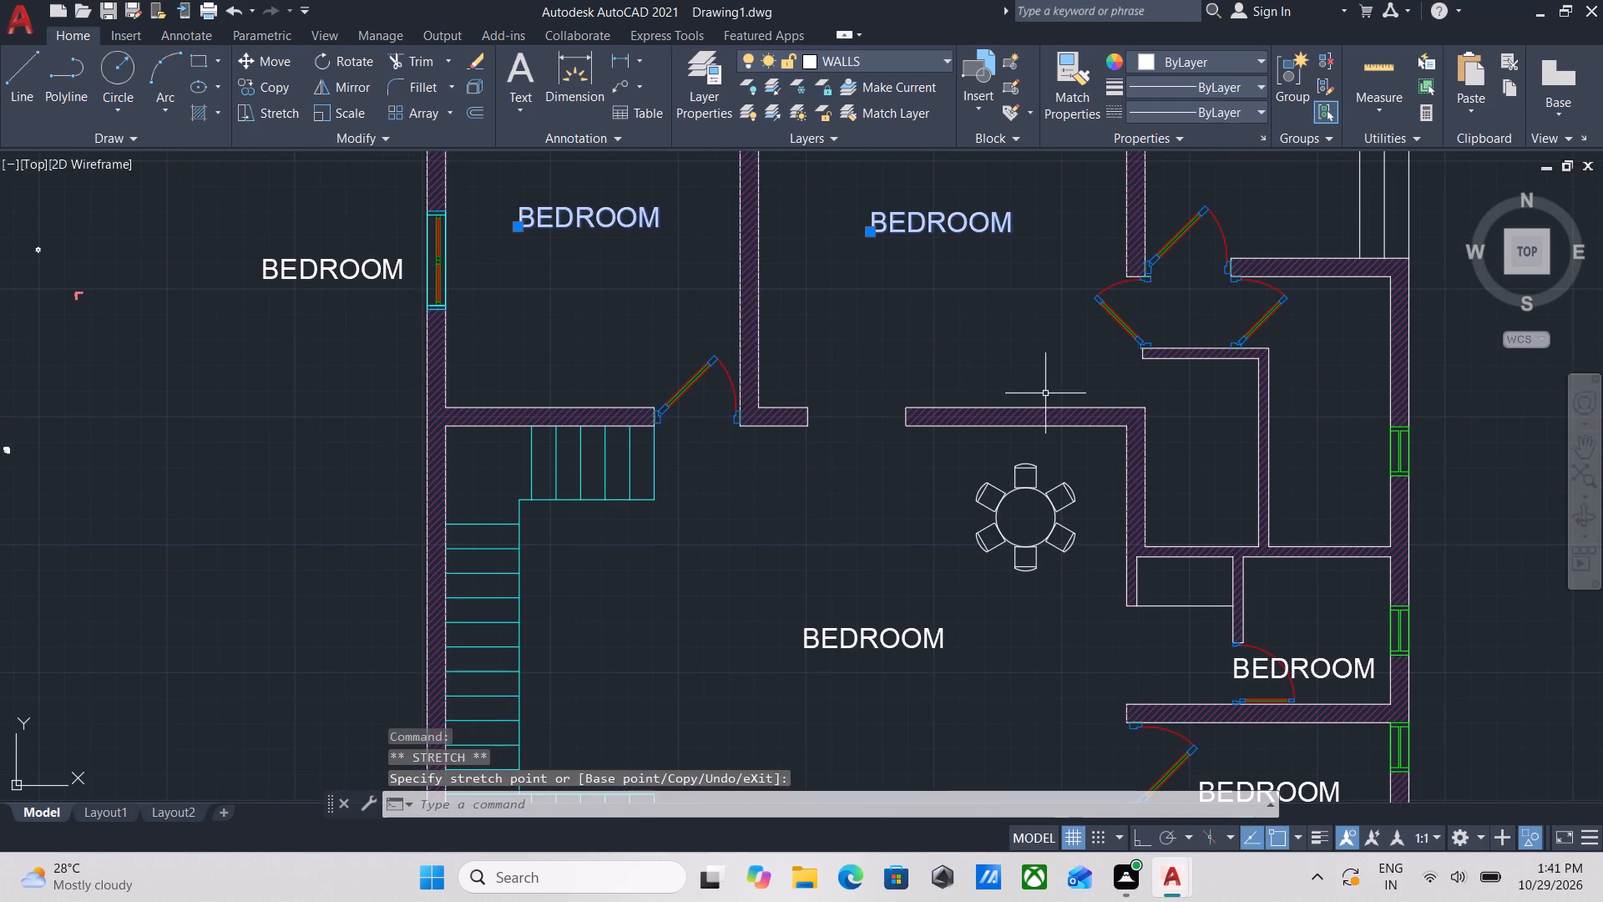
{"action": "key", "text": "Escape"}
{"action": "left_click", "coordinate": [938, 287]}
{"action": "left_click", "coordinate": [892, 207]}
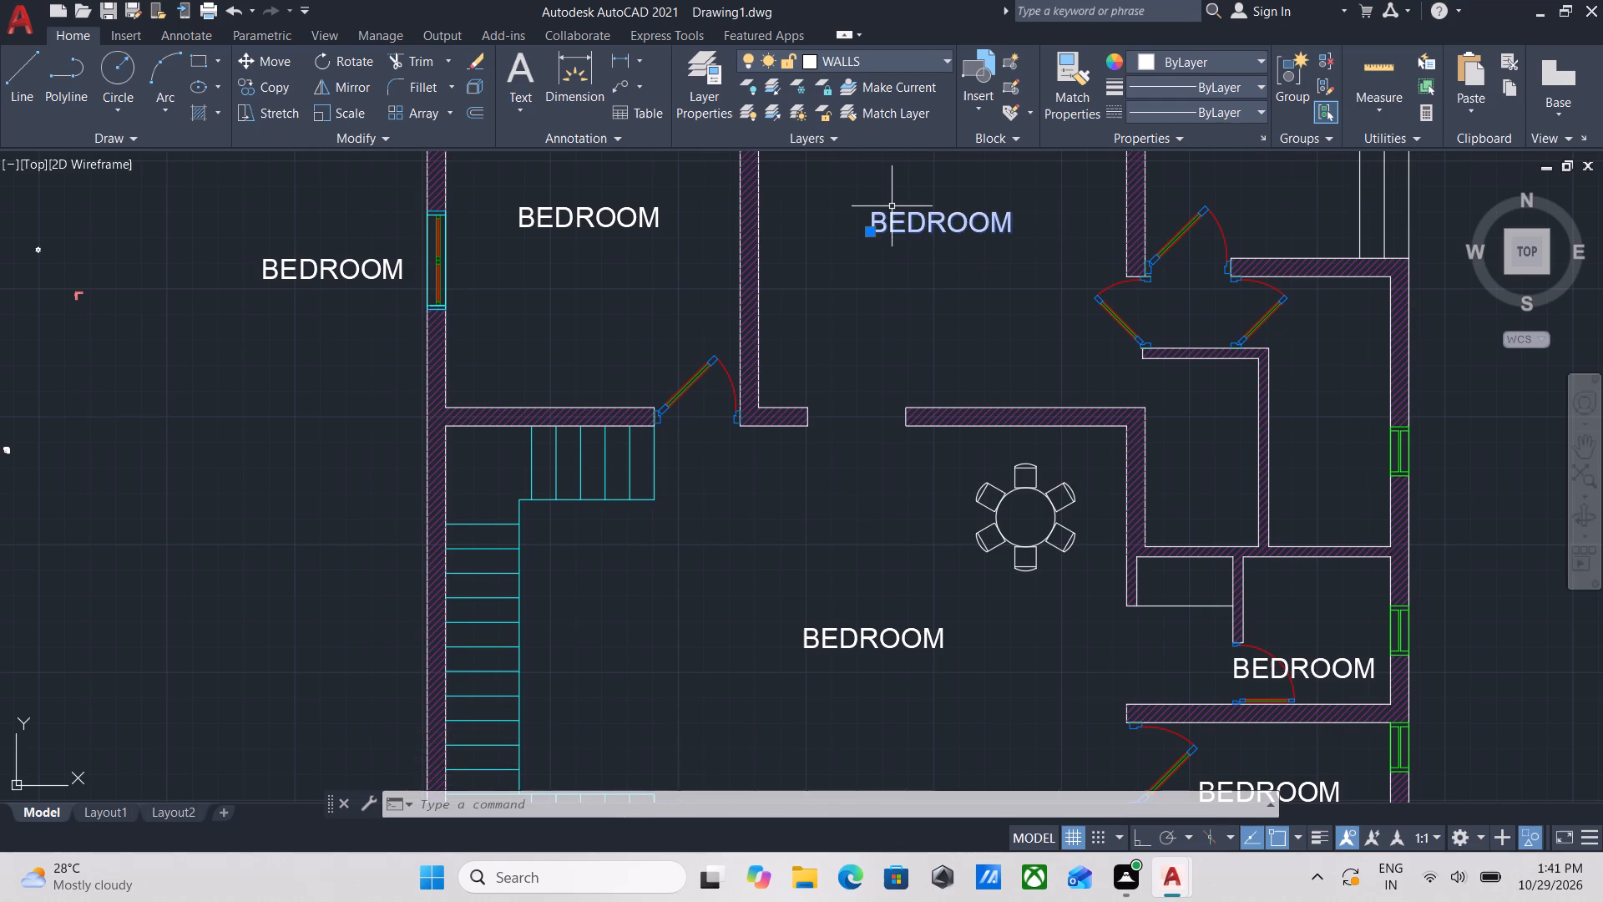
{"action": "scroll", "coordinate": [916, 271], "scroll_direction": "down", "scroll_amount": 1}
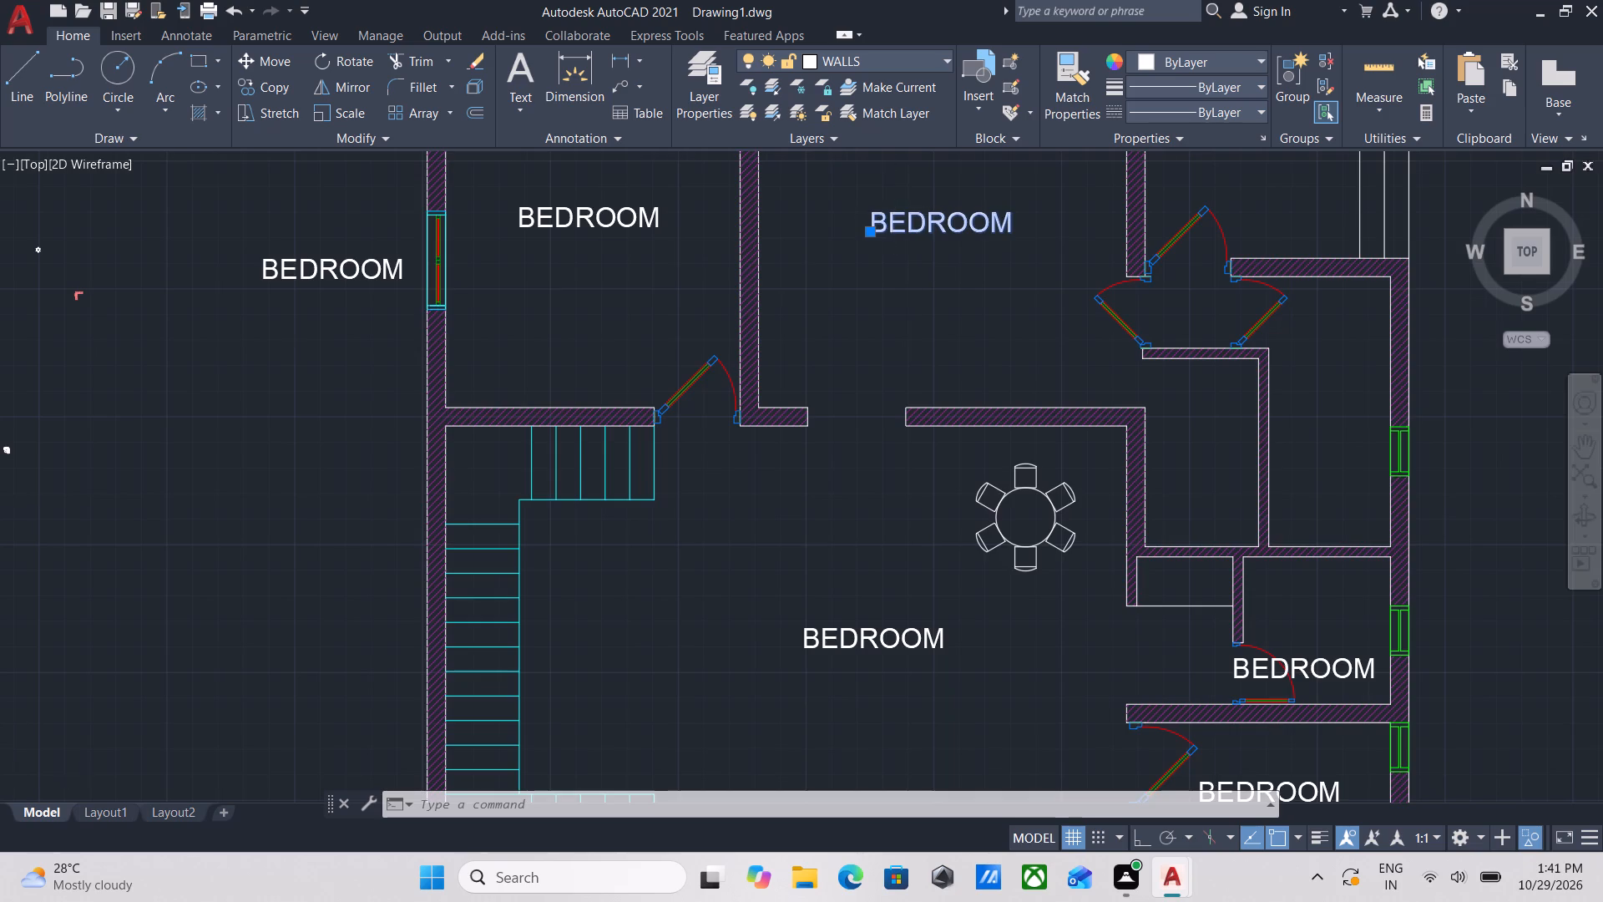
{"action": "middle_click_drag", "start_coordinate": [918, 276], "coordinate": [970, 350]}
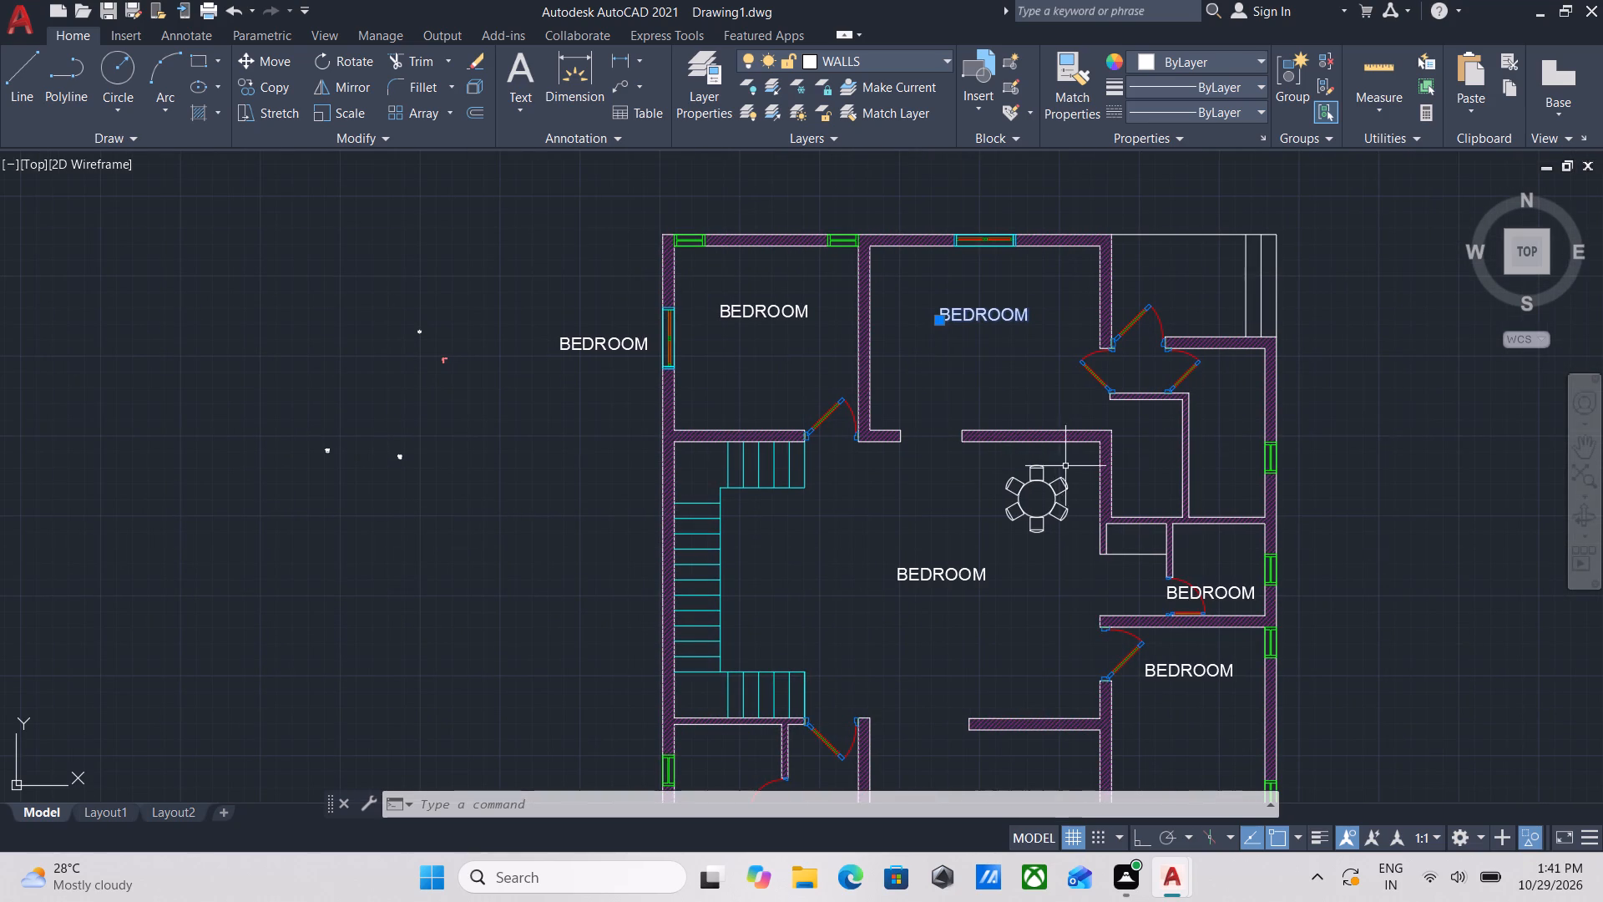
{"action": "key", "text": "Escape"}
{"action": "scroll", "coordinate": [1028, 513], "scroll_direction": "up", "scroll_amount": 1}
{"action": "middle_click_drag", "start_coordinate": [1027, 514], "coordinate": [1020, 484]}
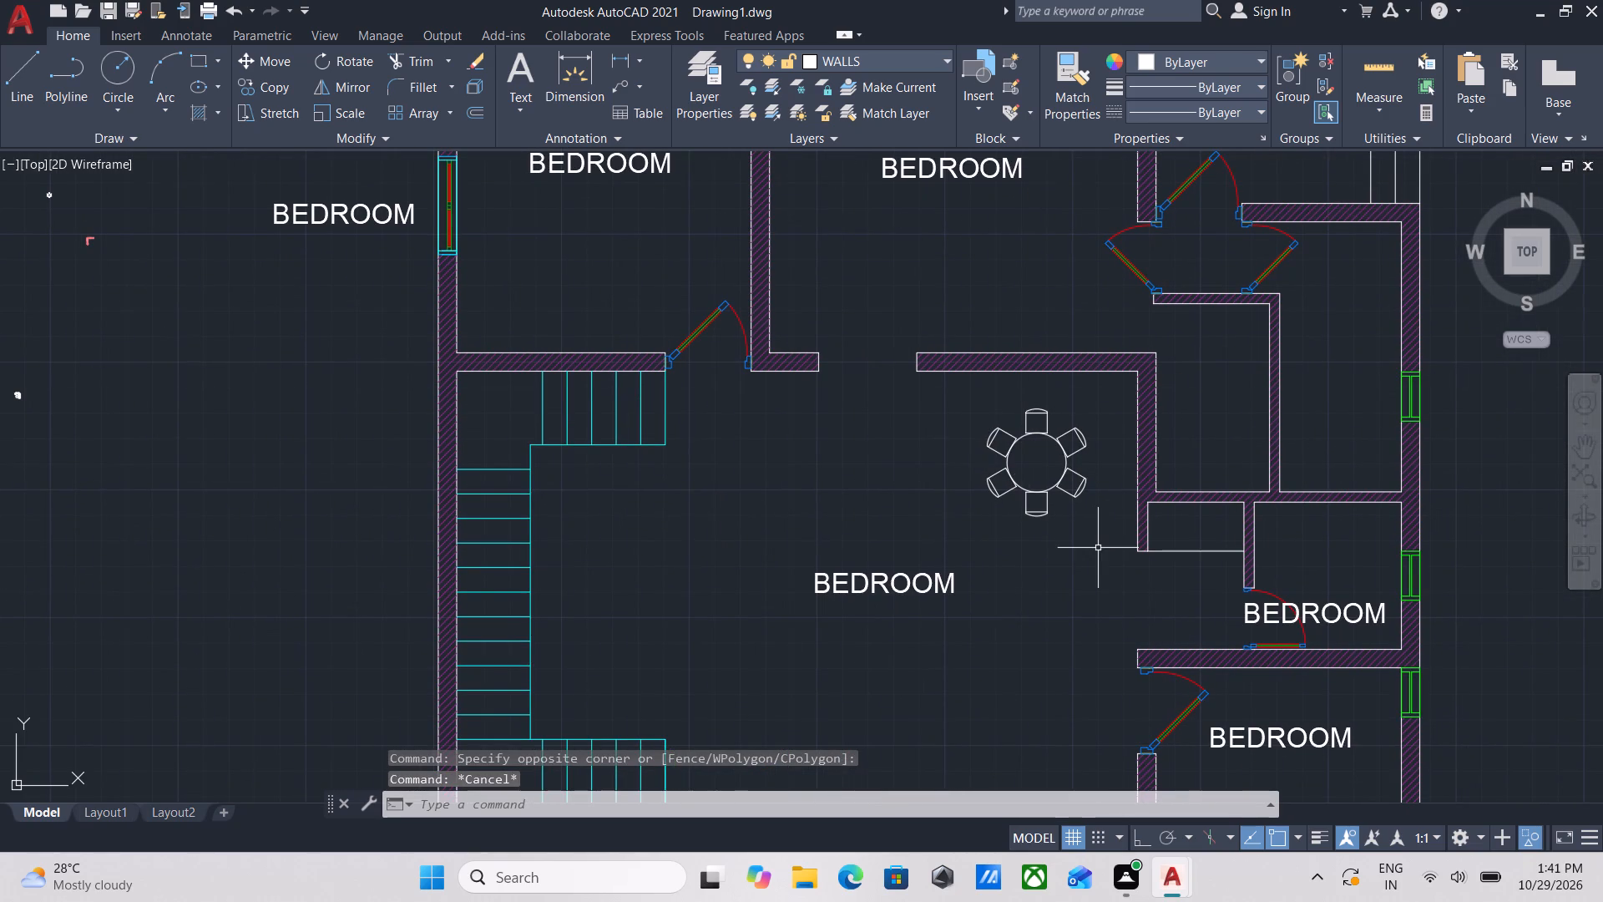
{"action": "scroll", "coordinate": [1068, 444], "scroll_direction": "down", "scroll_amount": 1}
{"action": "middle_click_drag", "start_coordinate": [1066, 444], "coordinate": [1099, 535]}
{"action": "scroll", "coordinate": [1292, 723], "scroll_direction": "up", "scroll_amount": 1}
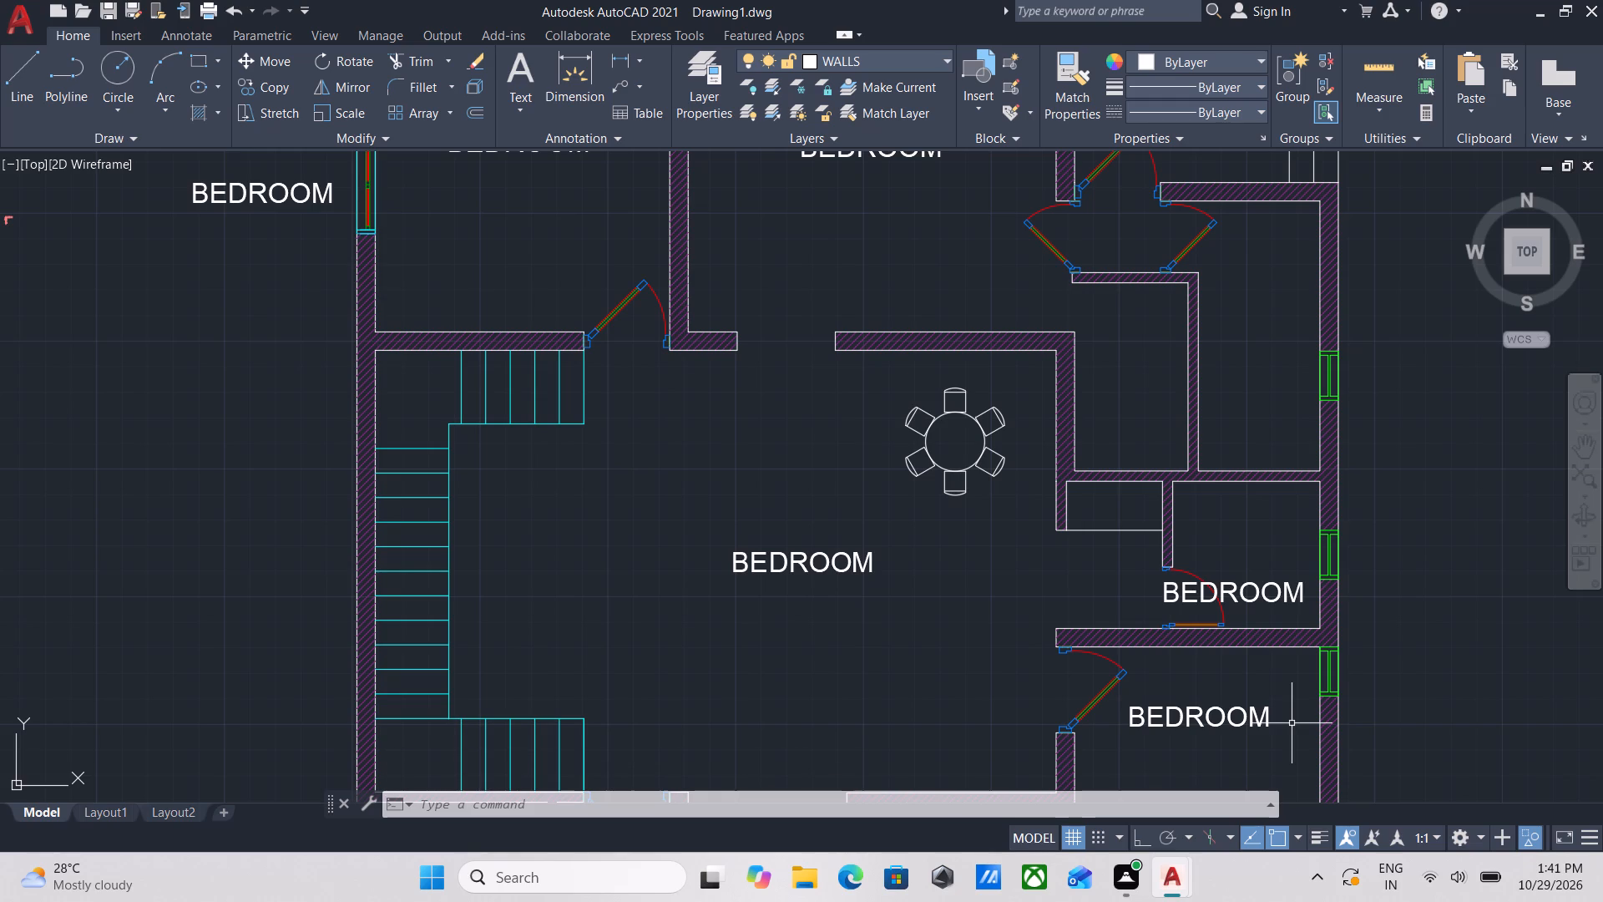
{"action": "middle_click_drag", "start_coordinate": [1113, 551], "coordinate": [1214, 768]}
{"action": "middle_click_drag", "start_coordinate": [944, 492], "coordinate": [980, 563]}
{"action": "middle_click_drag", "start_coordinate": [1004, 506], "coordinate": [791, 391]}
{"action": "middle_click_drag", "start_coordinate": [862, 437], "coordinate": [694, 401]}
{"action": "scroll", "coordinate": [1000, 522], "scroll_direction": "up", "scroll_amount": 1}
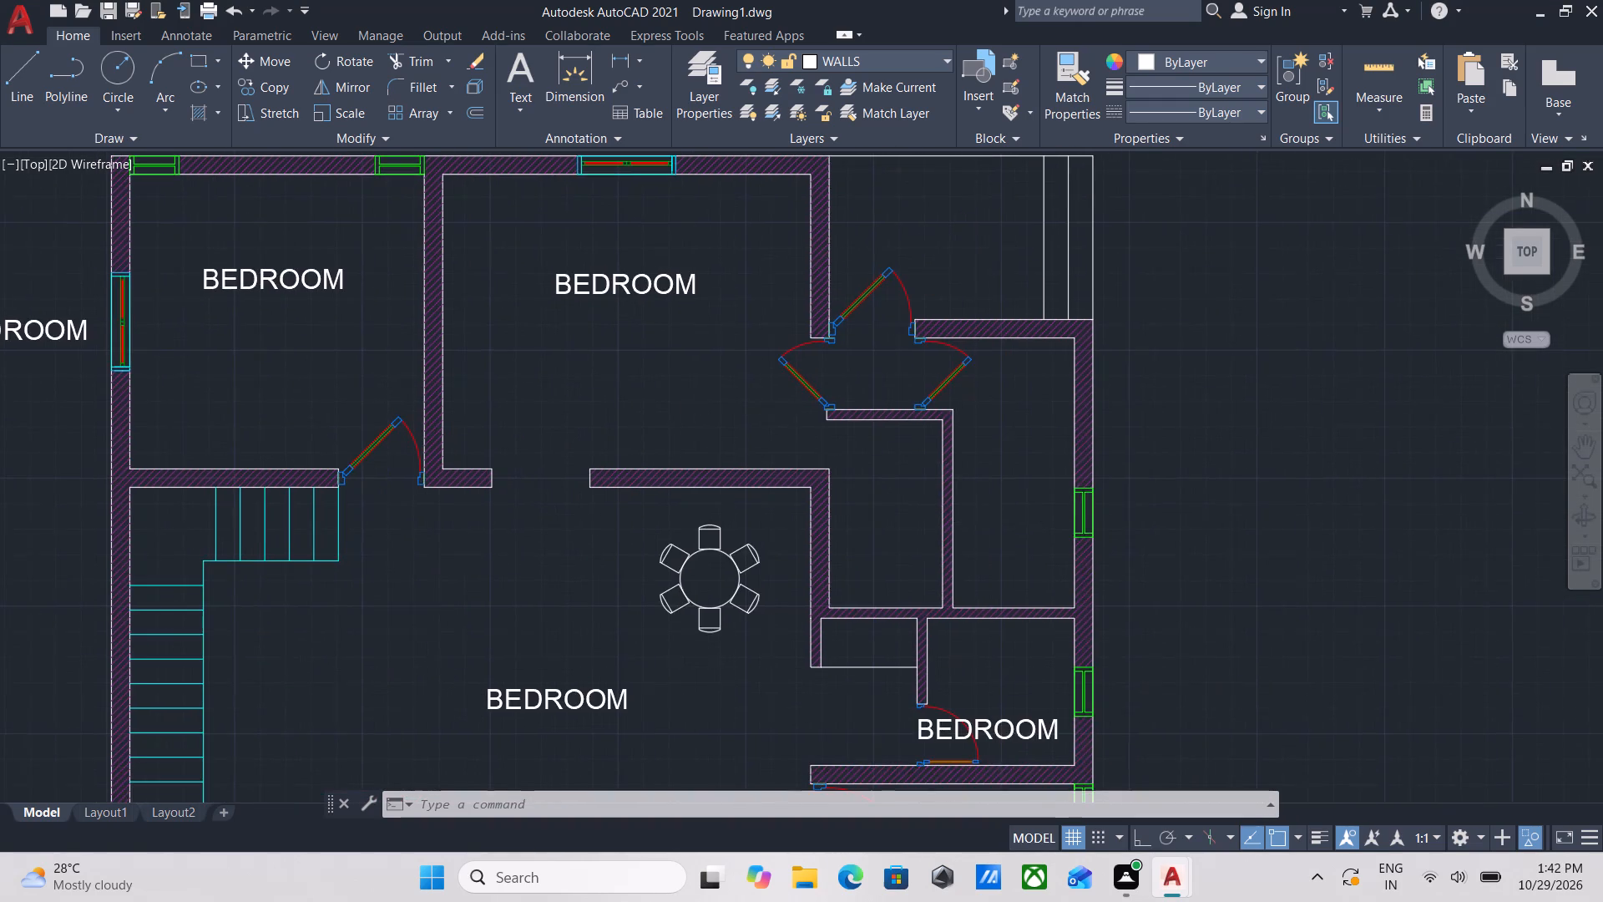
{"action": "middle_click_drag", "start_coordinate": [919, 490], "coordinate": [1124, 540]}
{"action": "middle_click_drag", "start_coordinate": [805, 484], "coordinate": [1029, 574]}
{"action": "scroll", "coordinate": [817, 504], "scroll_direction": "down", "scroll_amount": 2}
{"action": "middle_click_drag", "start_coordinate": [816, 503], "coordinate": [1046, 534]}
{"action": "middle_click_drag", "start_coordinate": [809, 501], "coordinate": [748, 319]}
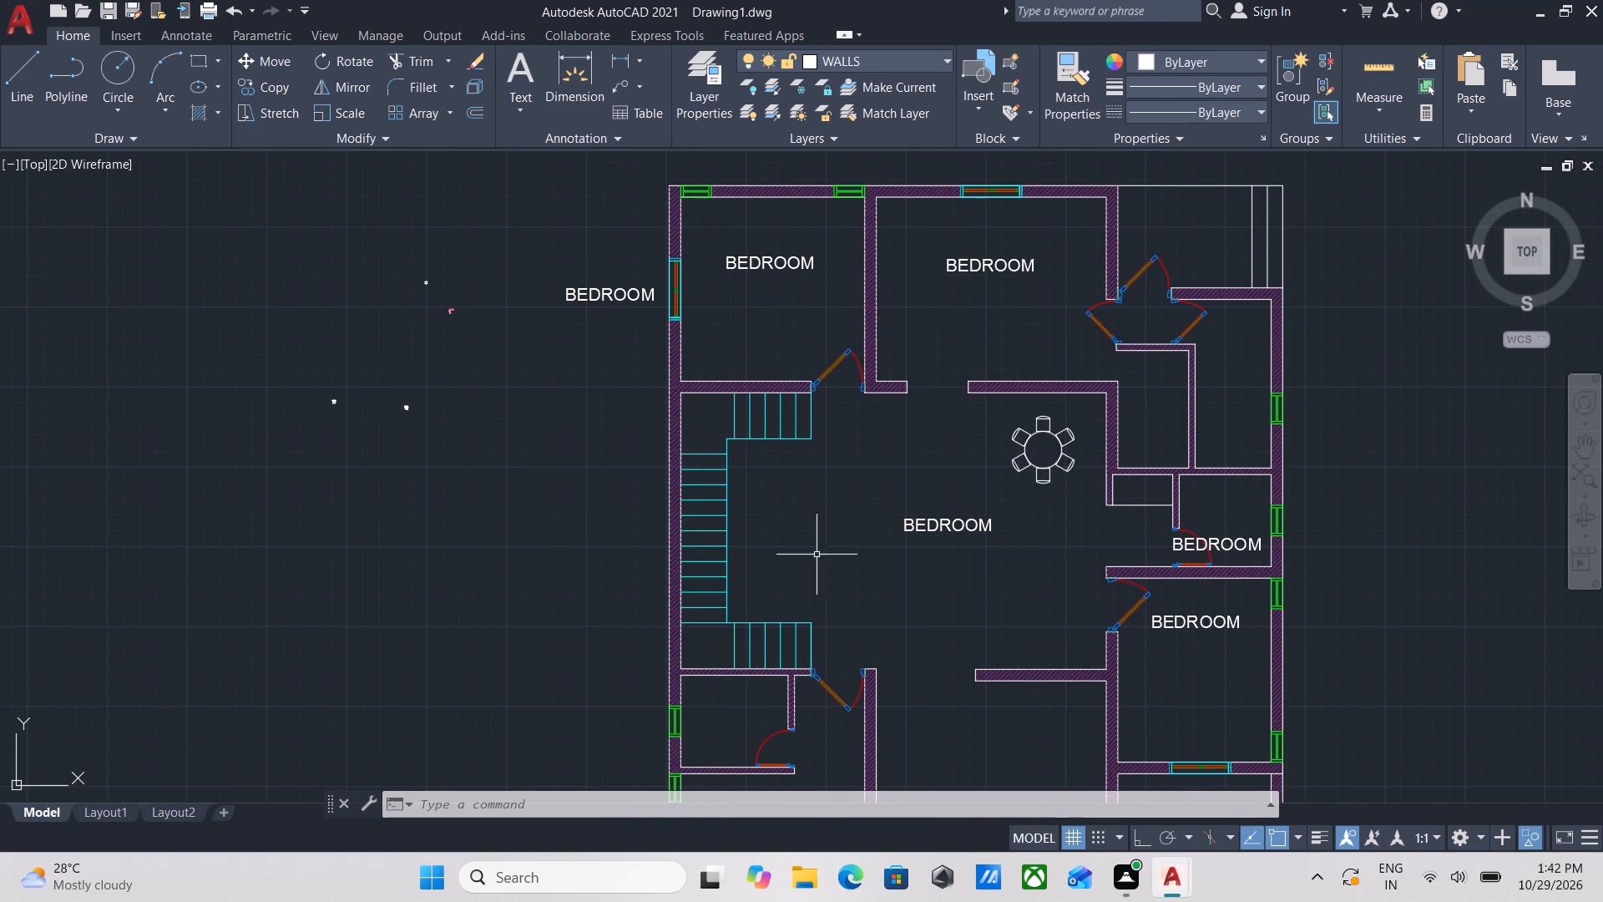
Change the BEDROOM label in the central hall beside the dining table to DINING ROOM.
{"action": "middle_click_drag", "start_coordinate": [977, 838], "coordinate": [978, 608]}
{"action": "scroll", "coordinate": [982, 509], "scroll_direction": "up", "scroll_amount": 1}
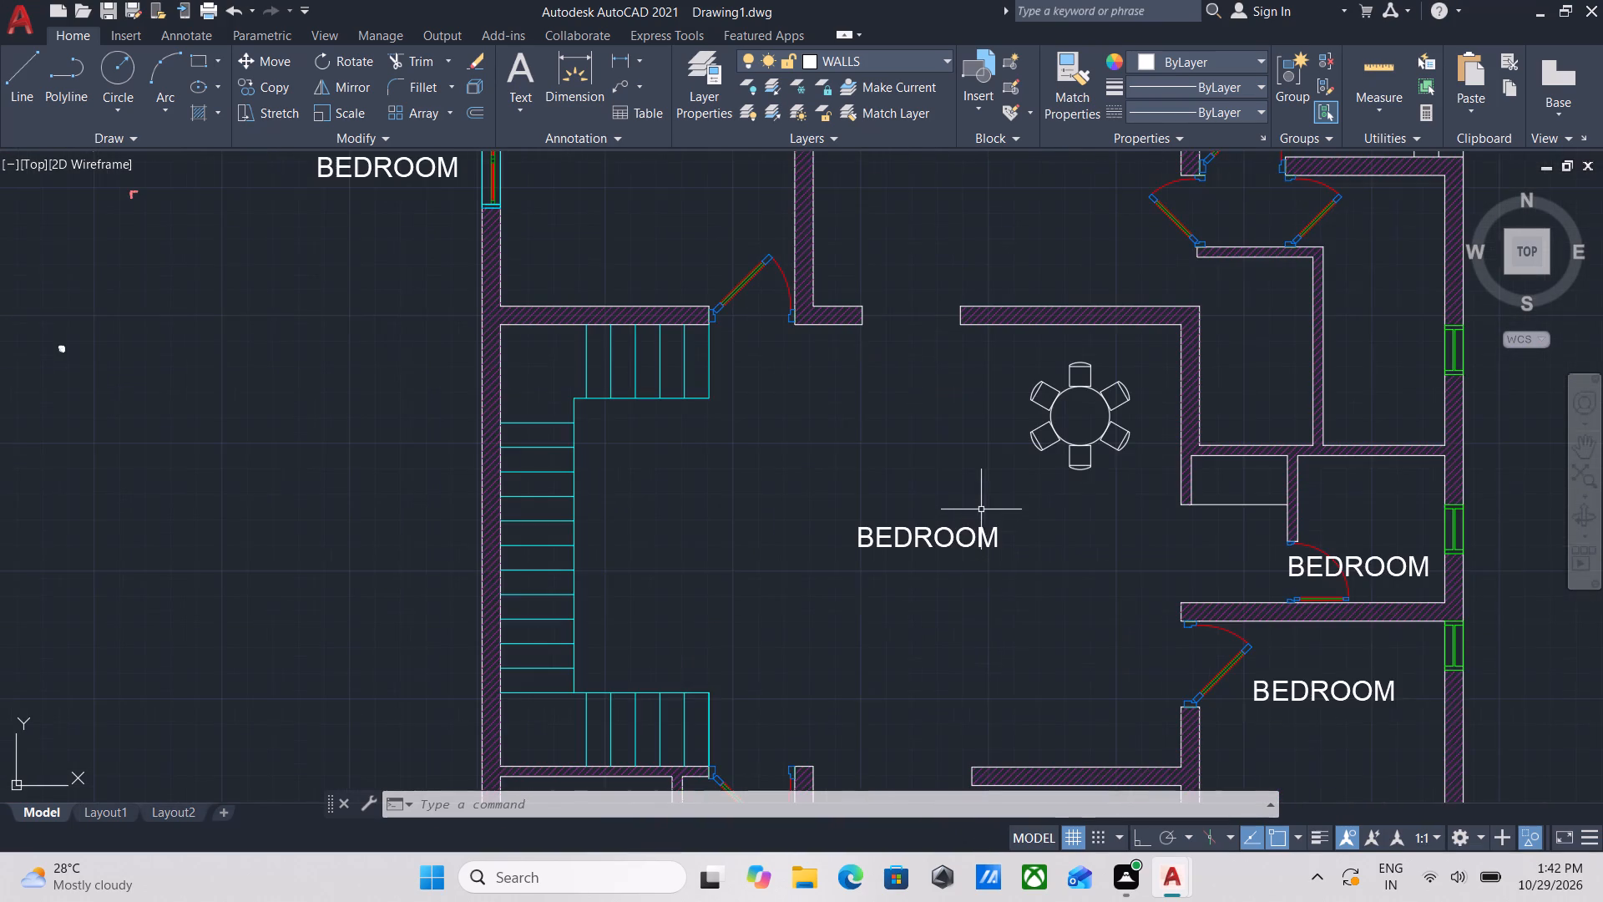
{"action": "middle_click_drag", "start_coordinate": [971, 521], "coordinate": [950, 482]}
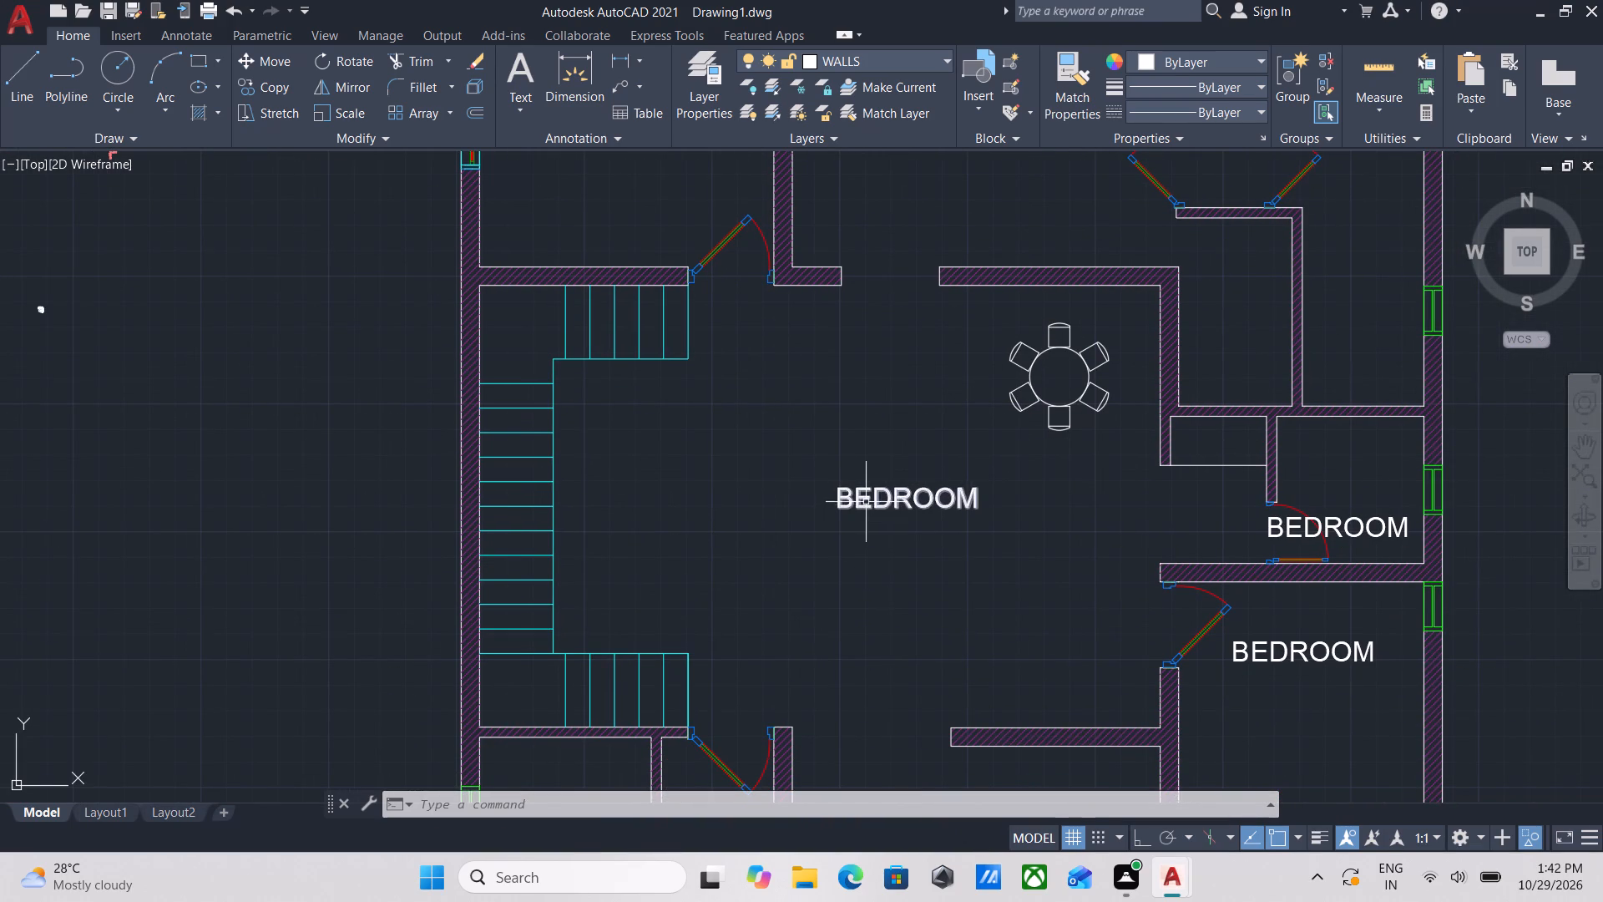
{"action": "double_click", "coordinate": [867, 498]}
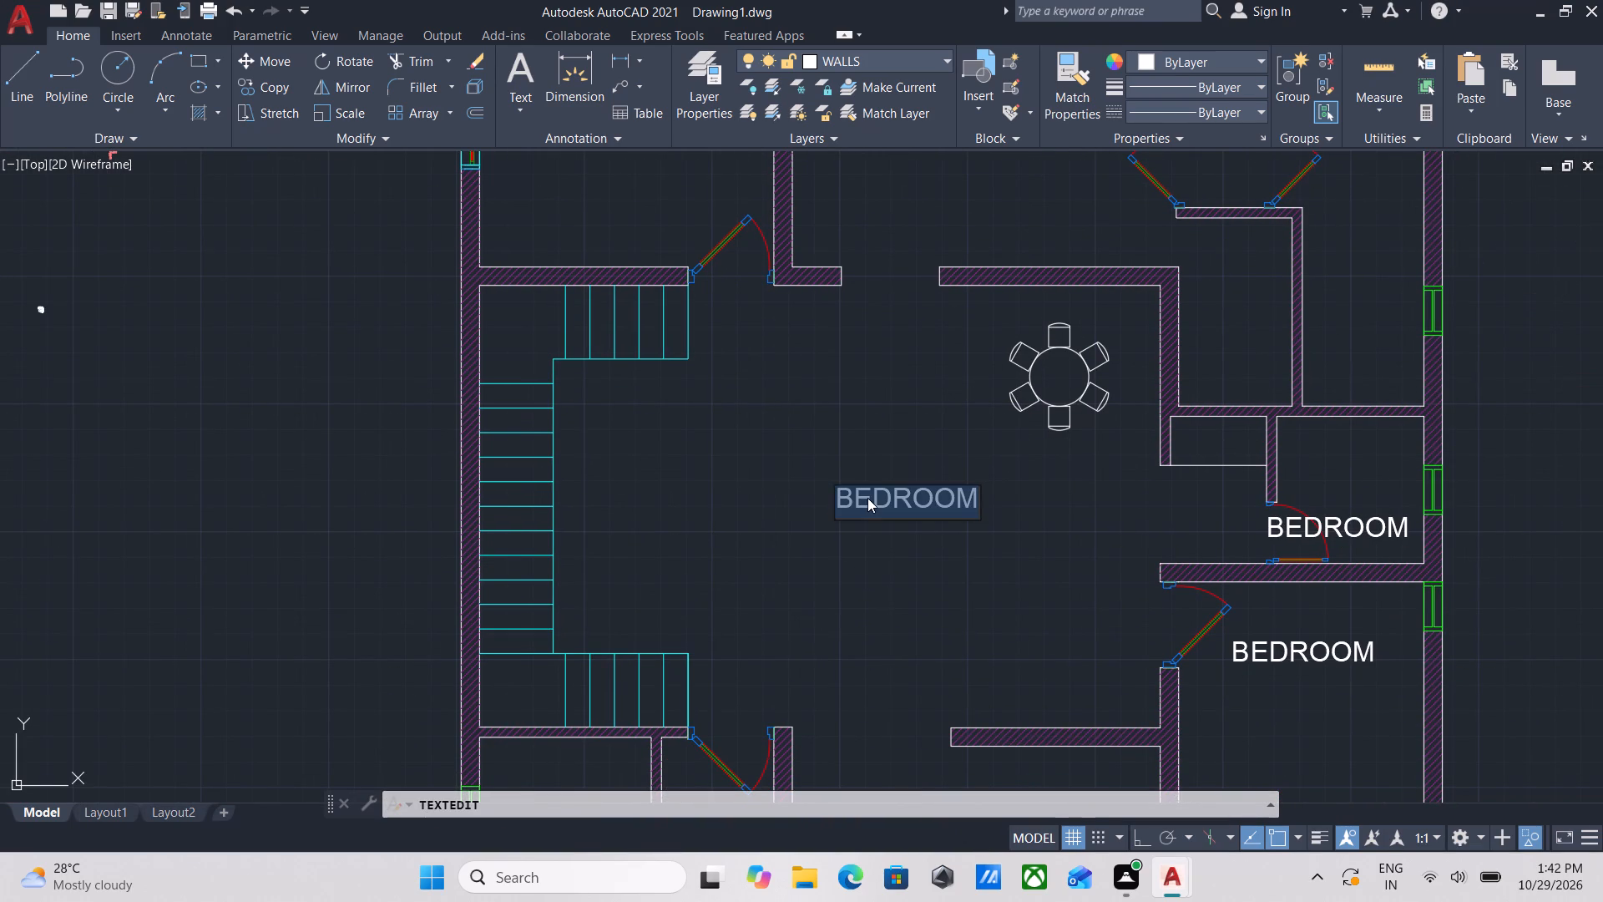
{"action": "type", "text": "DIN"}
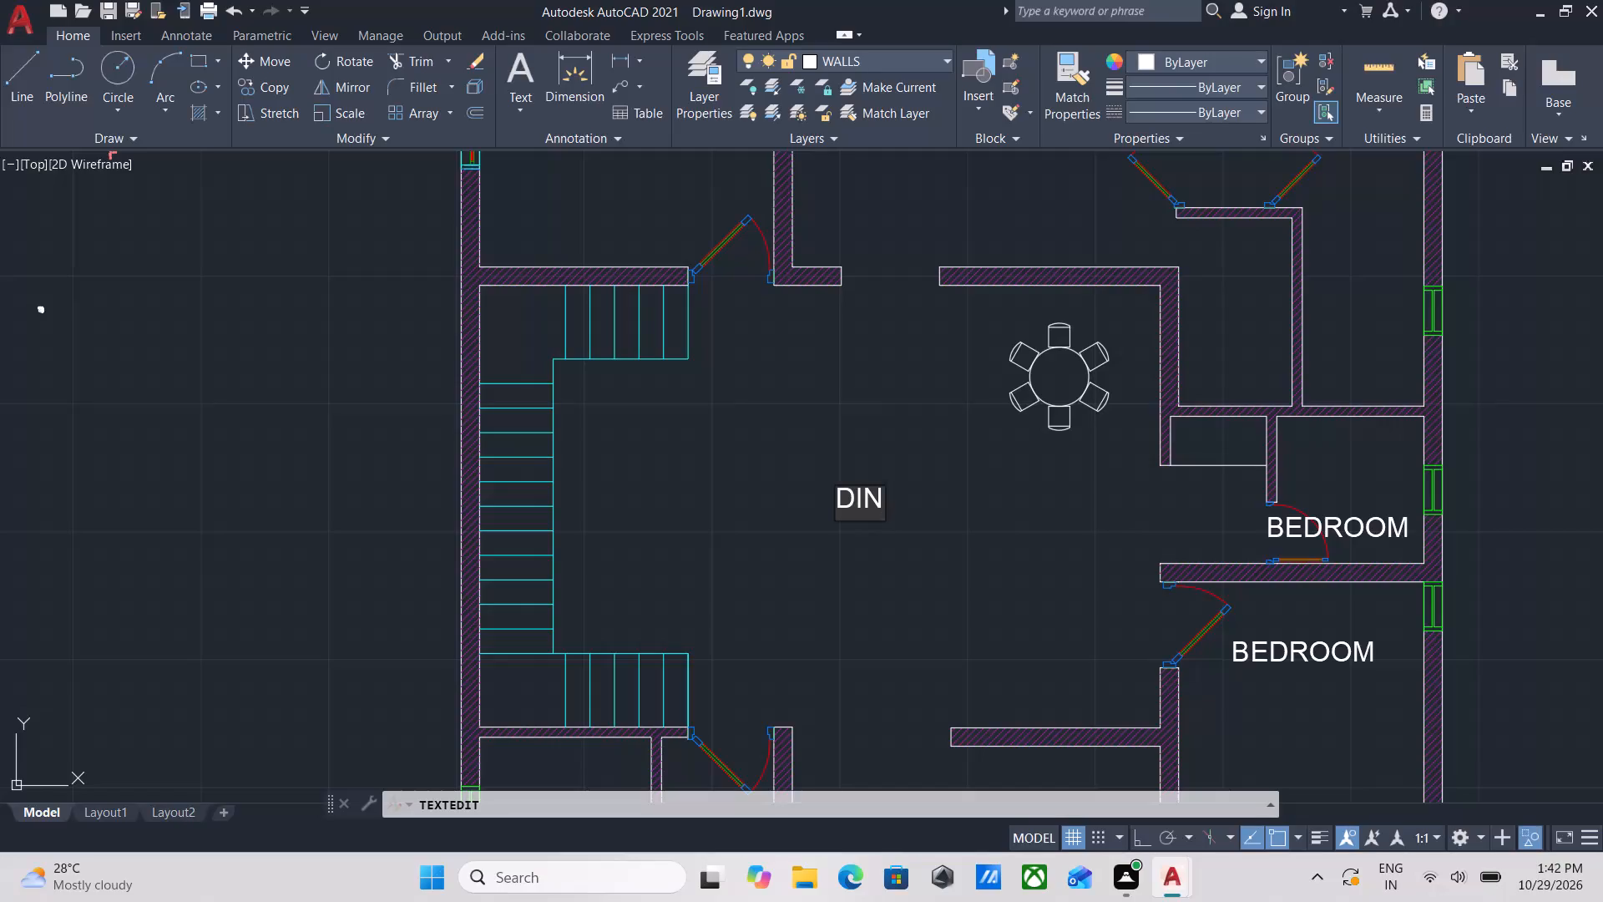
{"action": "type", "text": "IN"}
{"action": "key", "text": "g"}
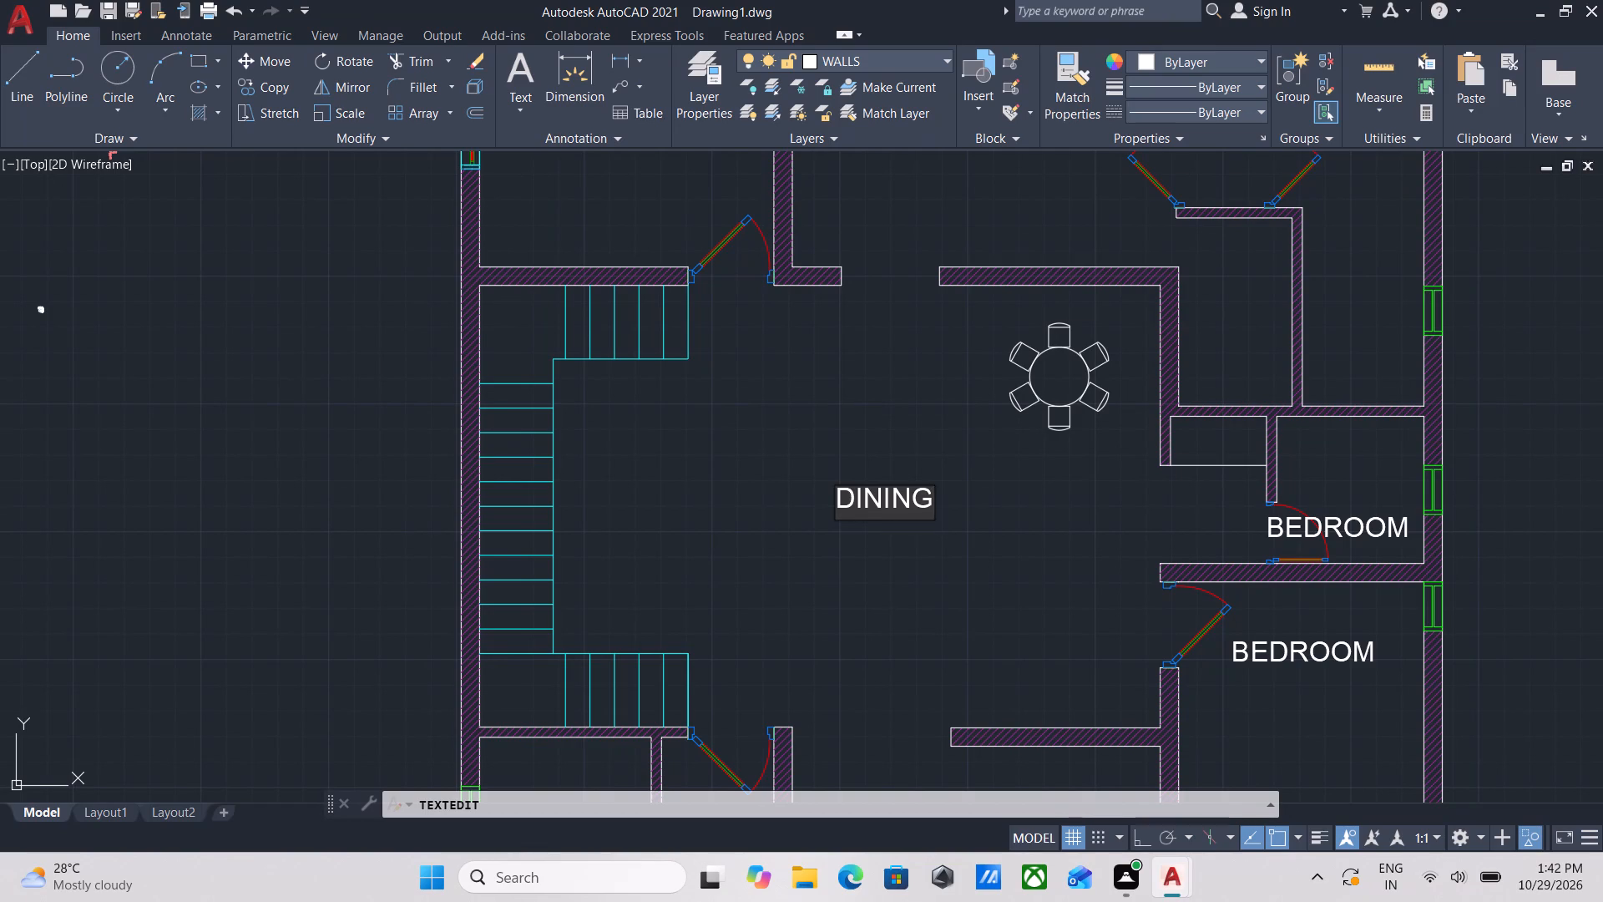
{"action": "key", "text": "space"}
{"action": "type", "text": "ROON"}
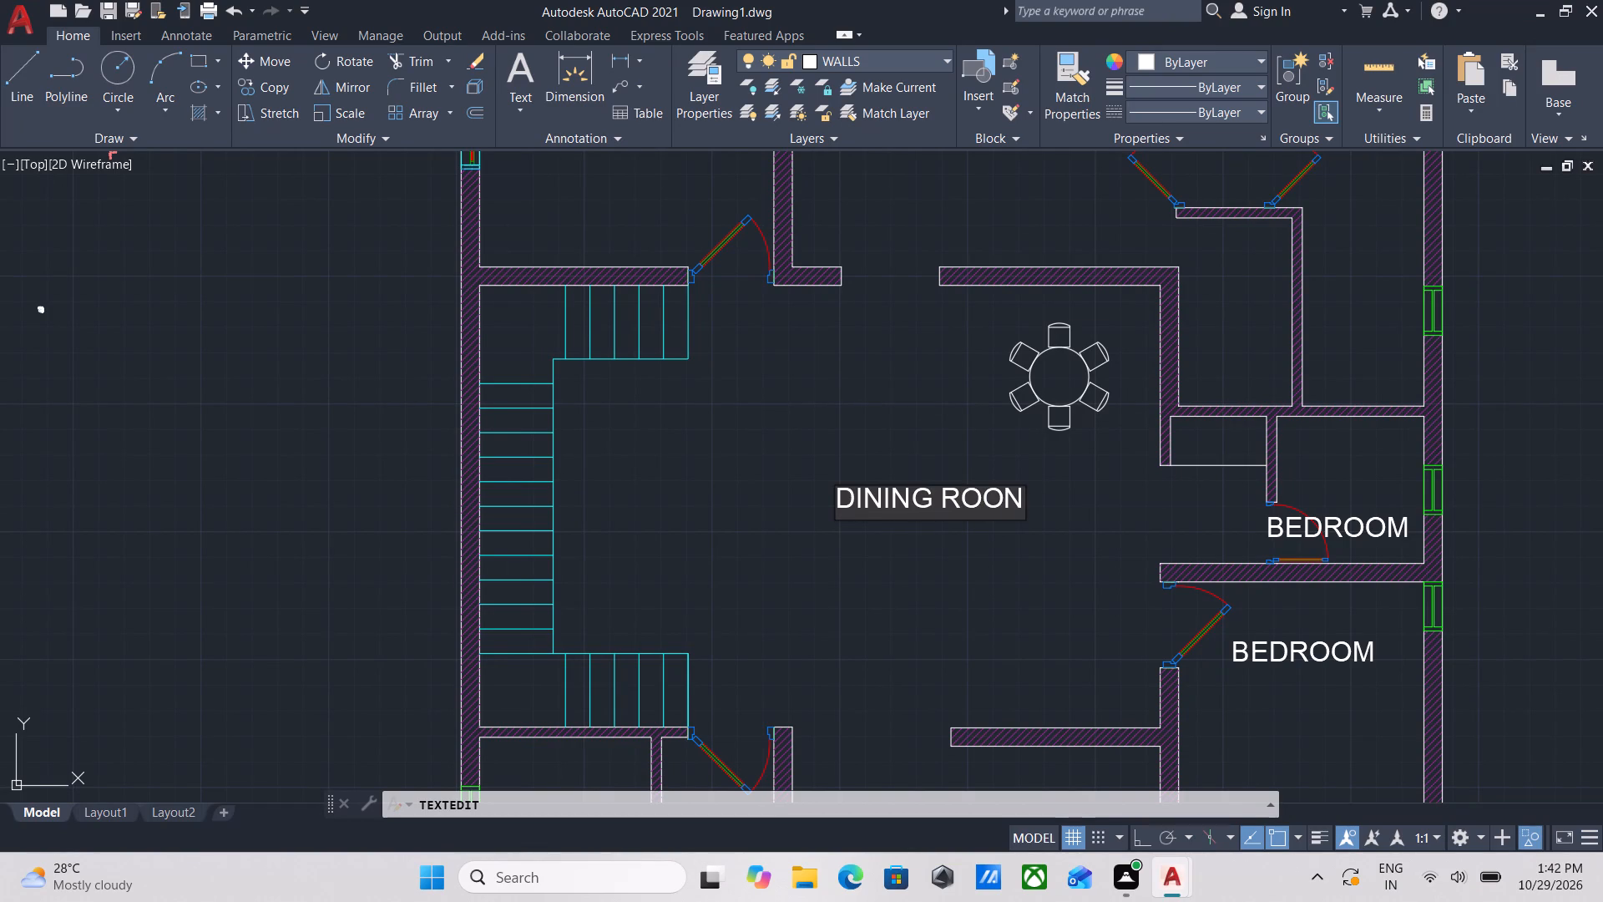
{"action": "key", "text": "BackSpace"}
{"action": "key", "text": "n"}
{"action": "key", "text": "BackSpace"}
{"action": "key", "text": "m"}
{"action": "key", "text": "Return"}
{"action": "key", "text": "Return"}
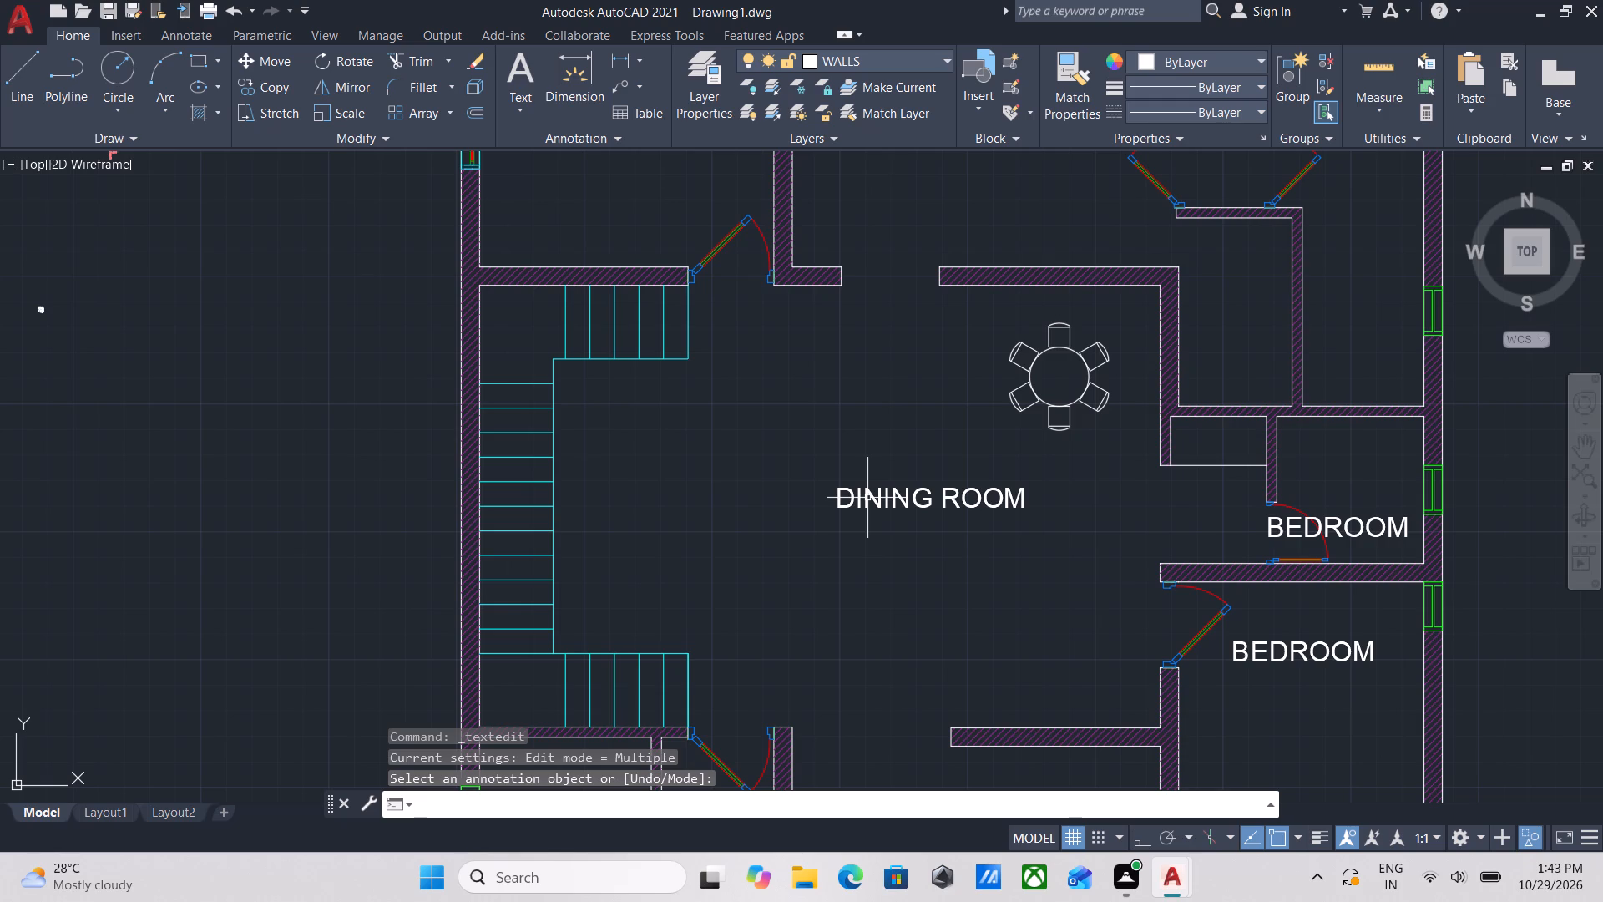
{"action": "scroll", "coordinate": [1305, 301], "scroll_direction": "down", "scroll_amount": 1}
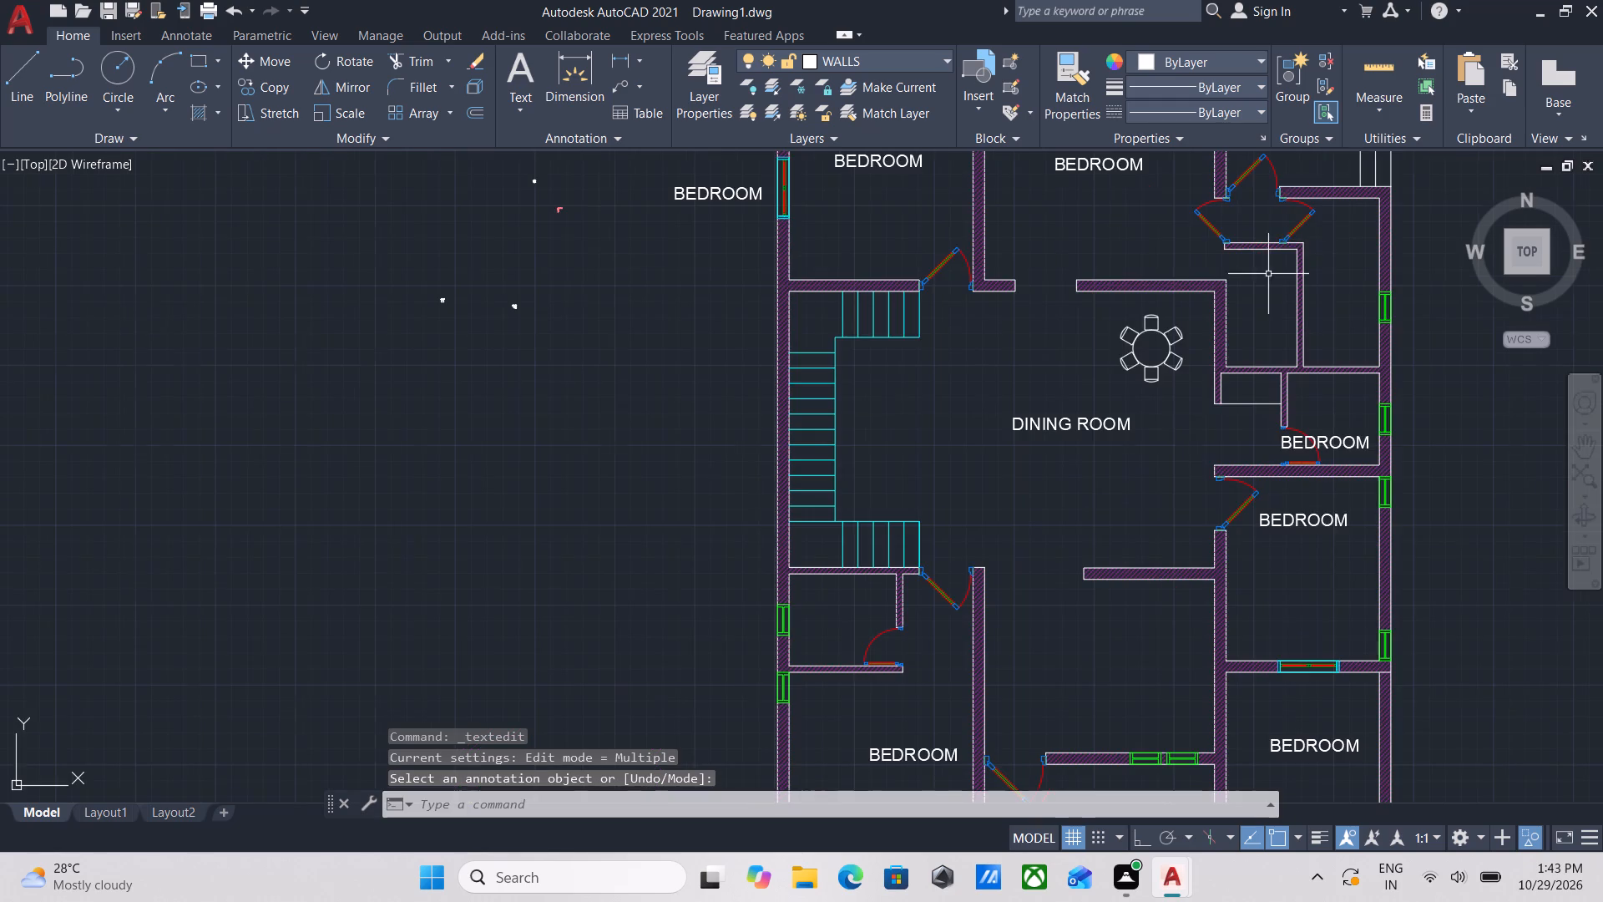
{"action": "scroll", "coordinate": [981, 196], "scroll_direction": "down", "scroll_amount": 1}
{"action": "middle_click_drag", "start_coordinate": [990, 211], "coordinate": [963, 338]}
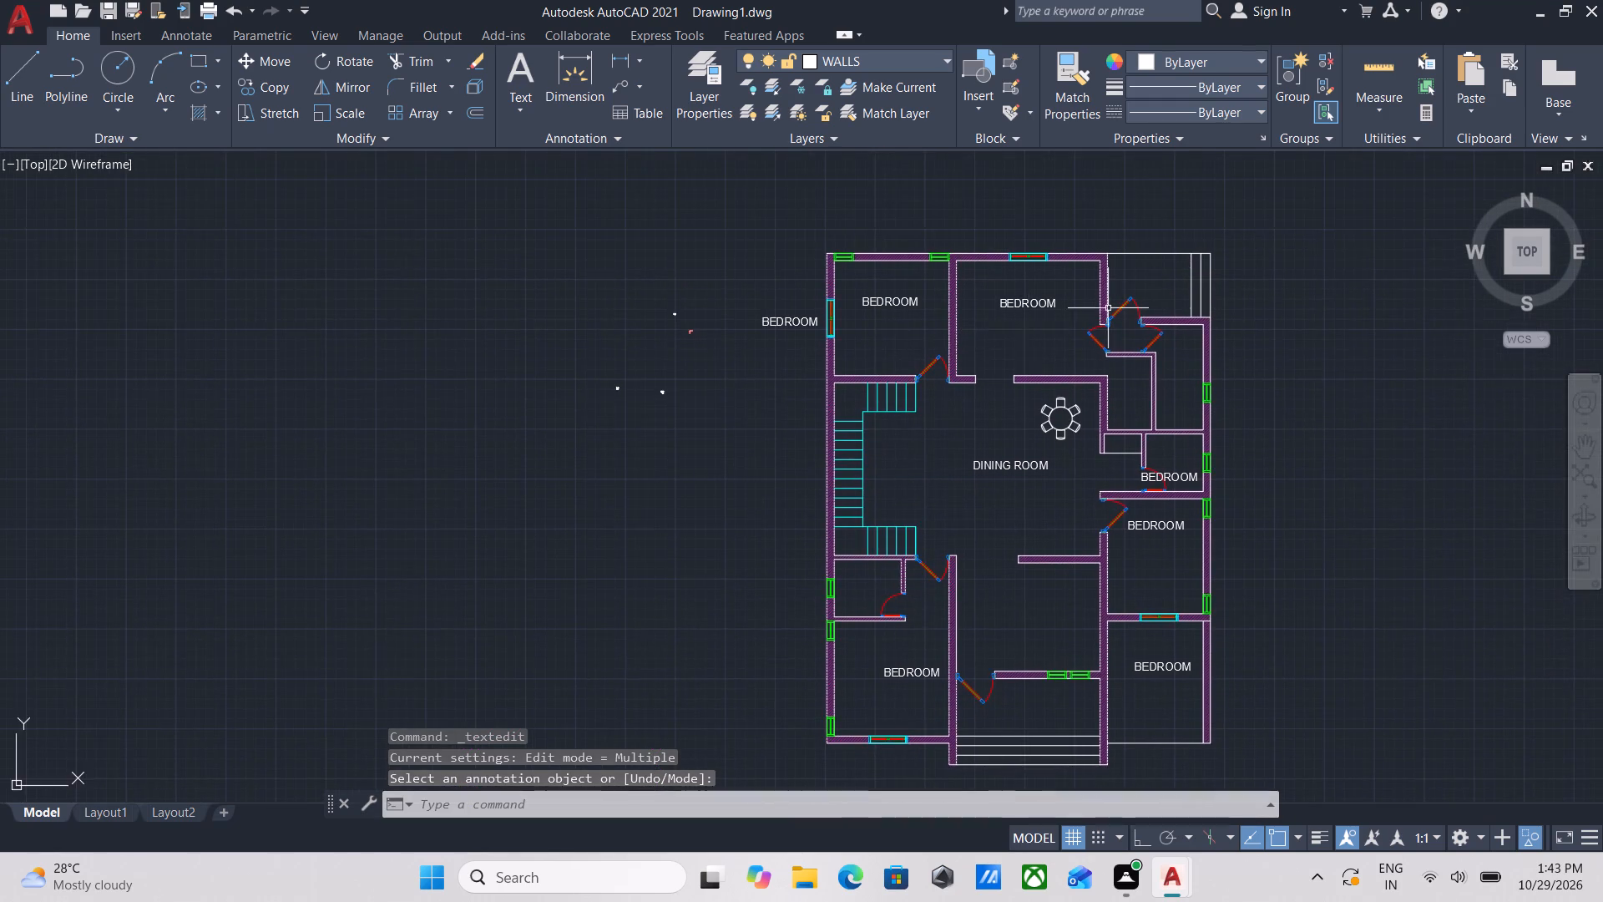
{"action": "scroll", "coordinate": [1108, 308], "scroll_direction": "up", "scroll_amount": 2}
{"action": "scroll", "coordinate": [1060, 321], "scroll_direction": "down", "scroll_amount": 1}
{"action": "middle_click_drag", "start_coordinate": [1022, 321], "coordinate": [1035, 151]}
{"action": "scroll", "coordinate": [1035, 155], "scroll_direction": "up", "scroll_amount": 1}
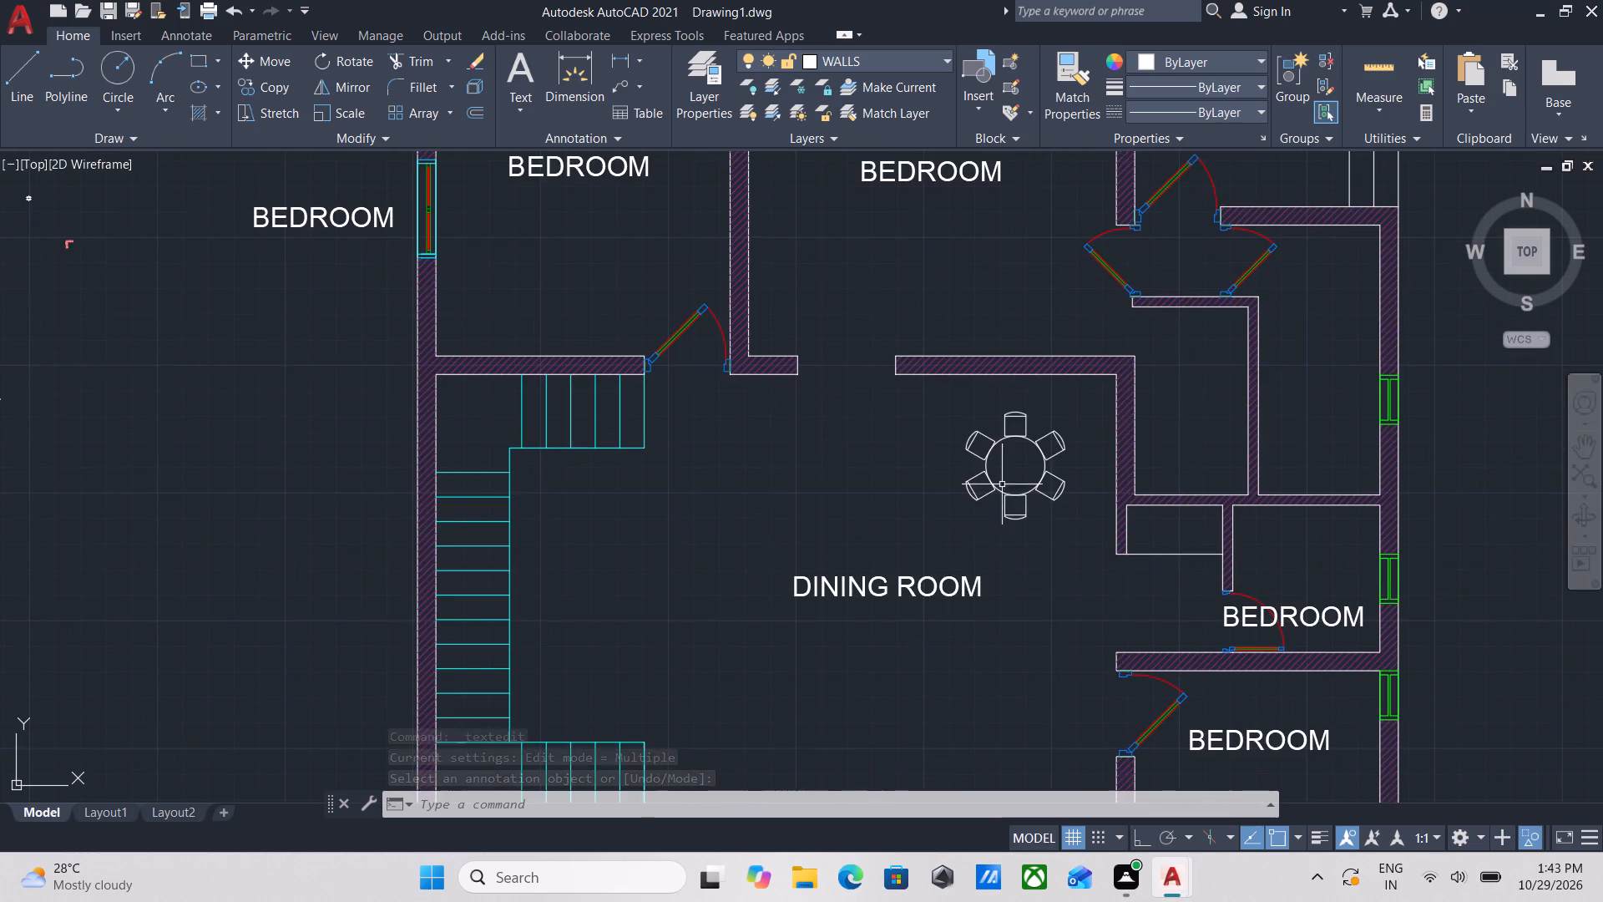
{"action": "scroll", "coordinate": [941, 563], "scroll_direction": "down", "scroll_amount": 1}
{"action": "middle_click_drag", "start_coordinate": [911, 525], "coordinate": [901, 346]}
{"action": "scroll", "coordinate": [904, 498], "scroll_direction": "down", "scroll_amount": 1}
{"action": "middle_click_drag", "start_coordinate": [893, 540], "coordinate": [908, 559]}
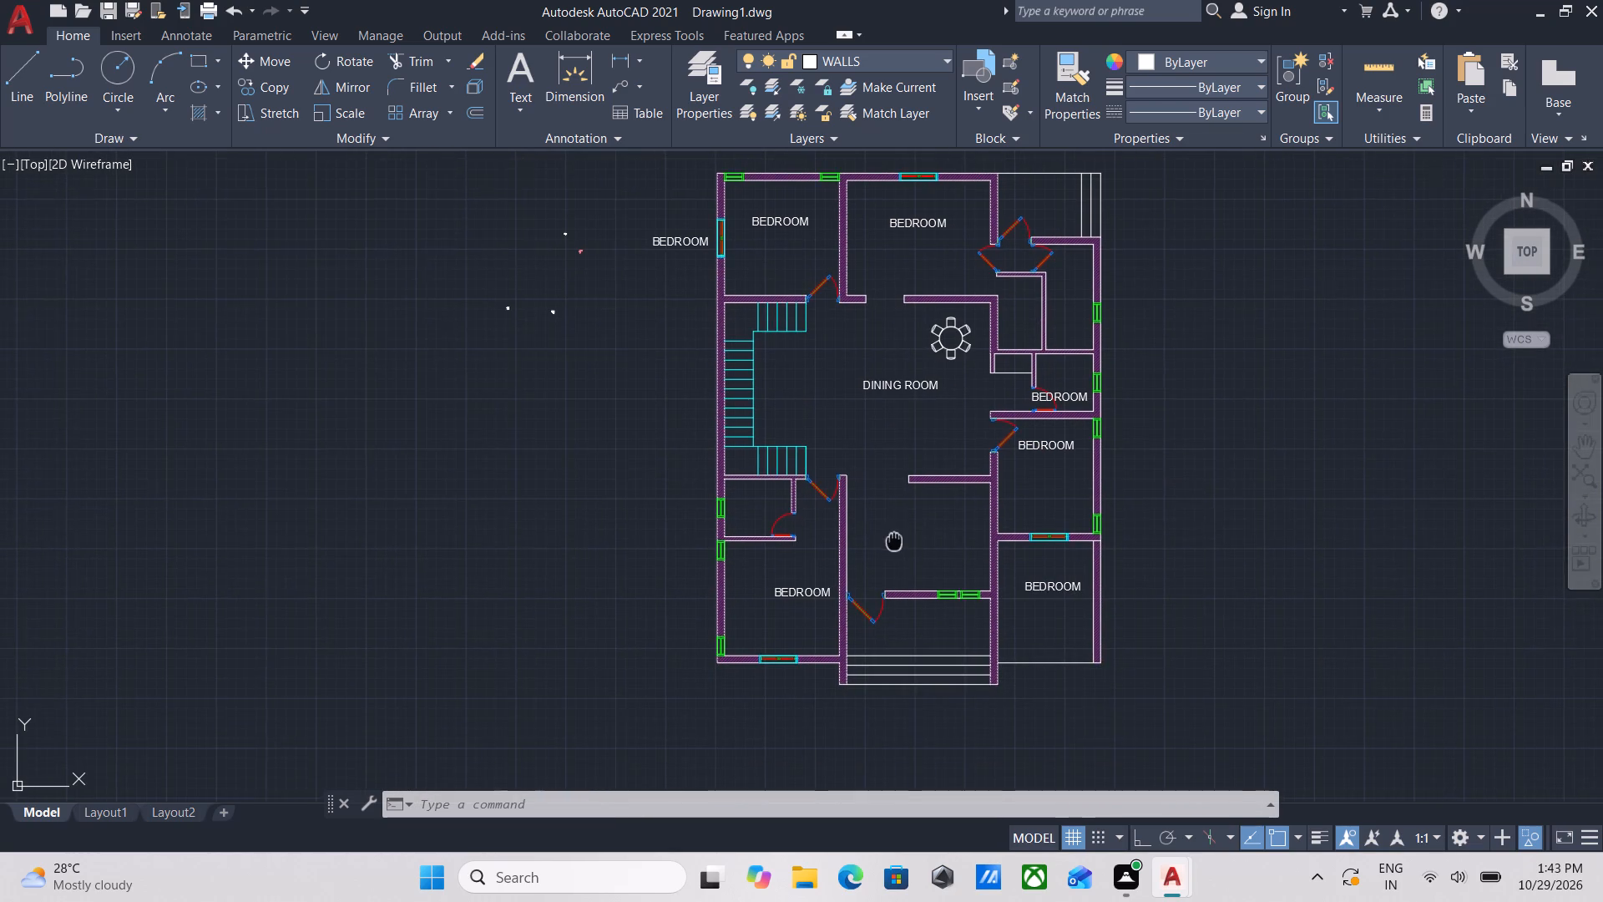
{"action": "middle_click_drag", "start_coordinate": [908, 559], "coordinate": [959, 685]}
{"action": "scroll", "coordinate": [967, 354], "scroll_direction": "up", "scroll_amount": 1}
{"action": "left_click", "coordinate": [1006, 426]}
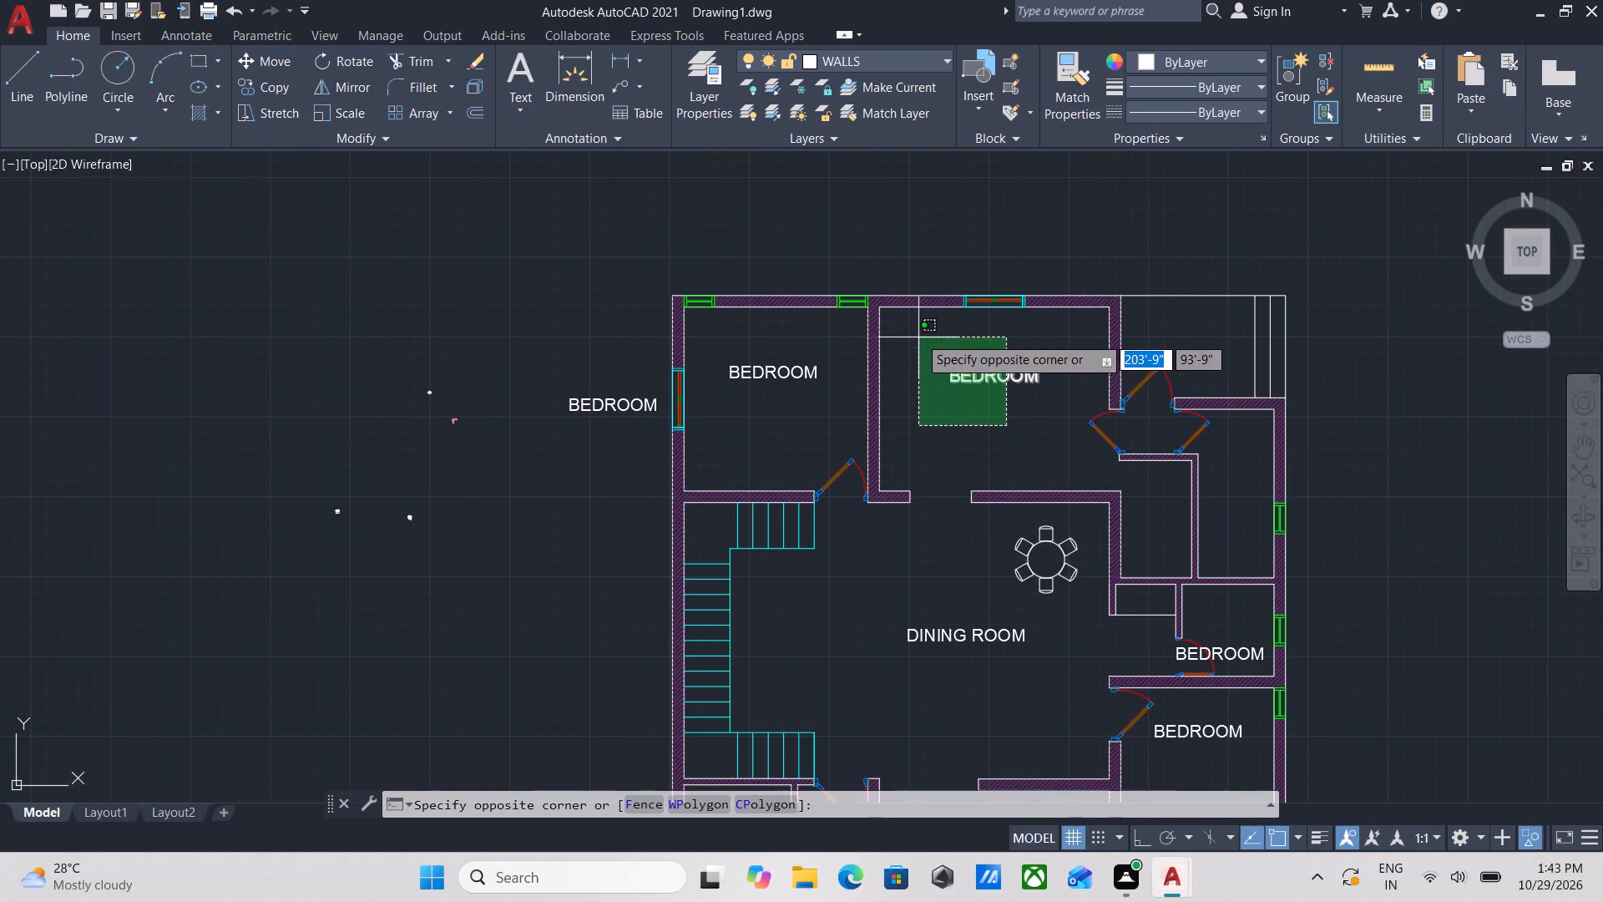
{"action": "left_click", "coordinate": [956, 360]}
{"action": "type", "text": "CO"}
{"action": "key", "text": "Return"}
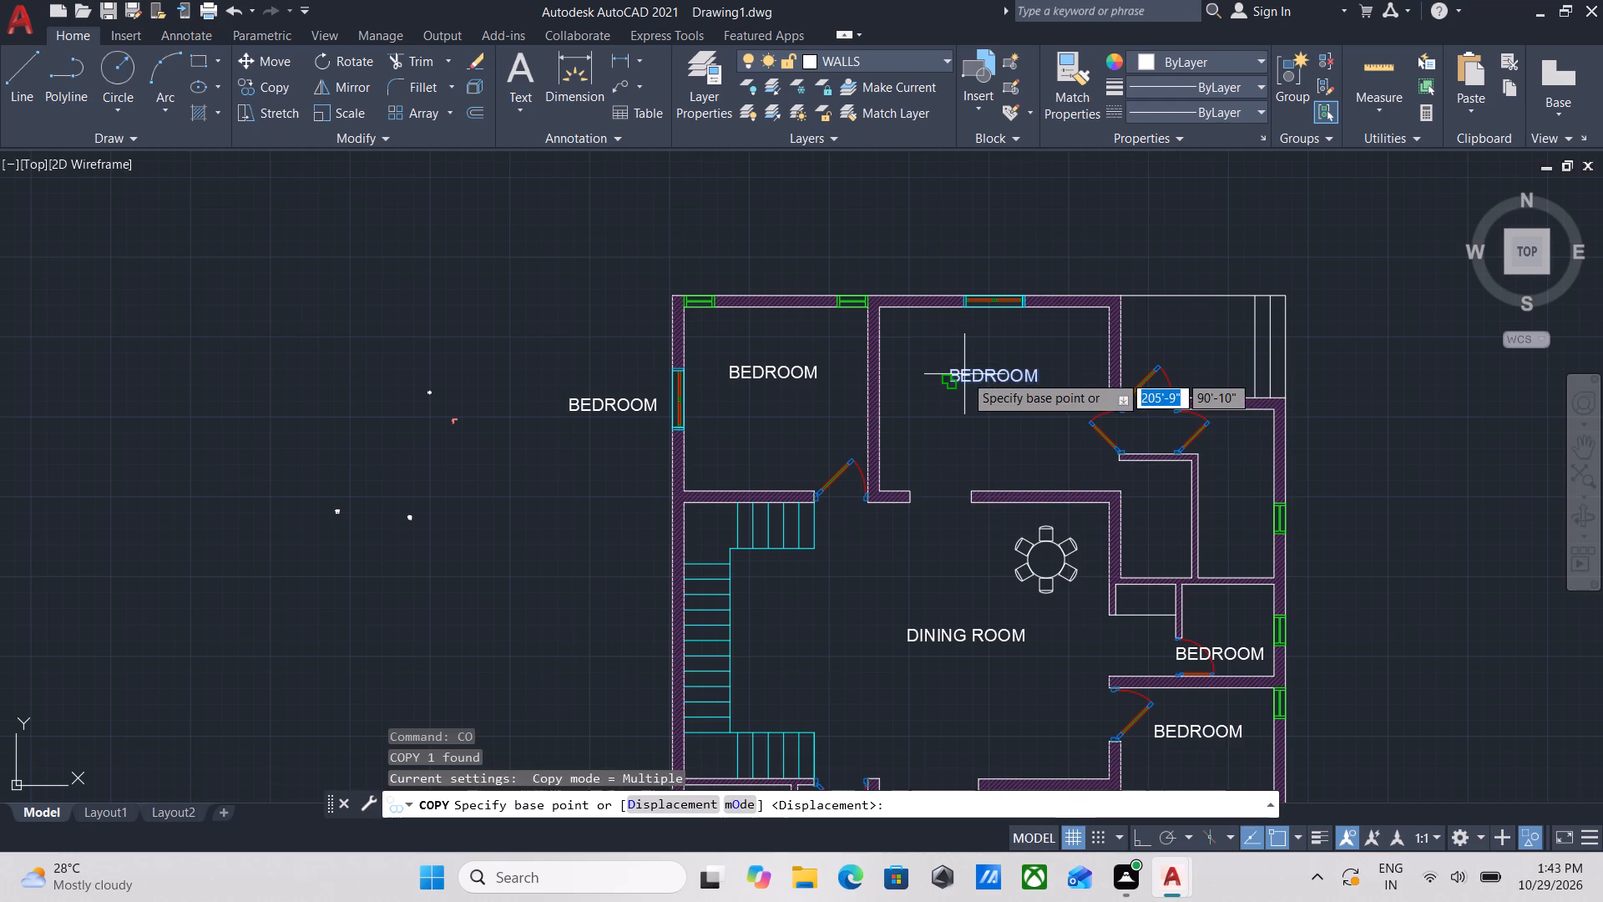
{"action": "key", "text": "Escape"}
Measure the inside width and depth of the corner bedroom above the staircase.
{"action": "scroll", "coordinate": [747, 406], "scroll_direction": "up", "scroll_amount": 1}
{"action": "middle_click_drag", "start_coordinate": [747, 404], "coordinate": [835, 395]}
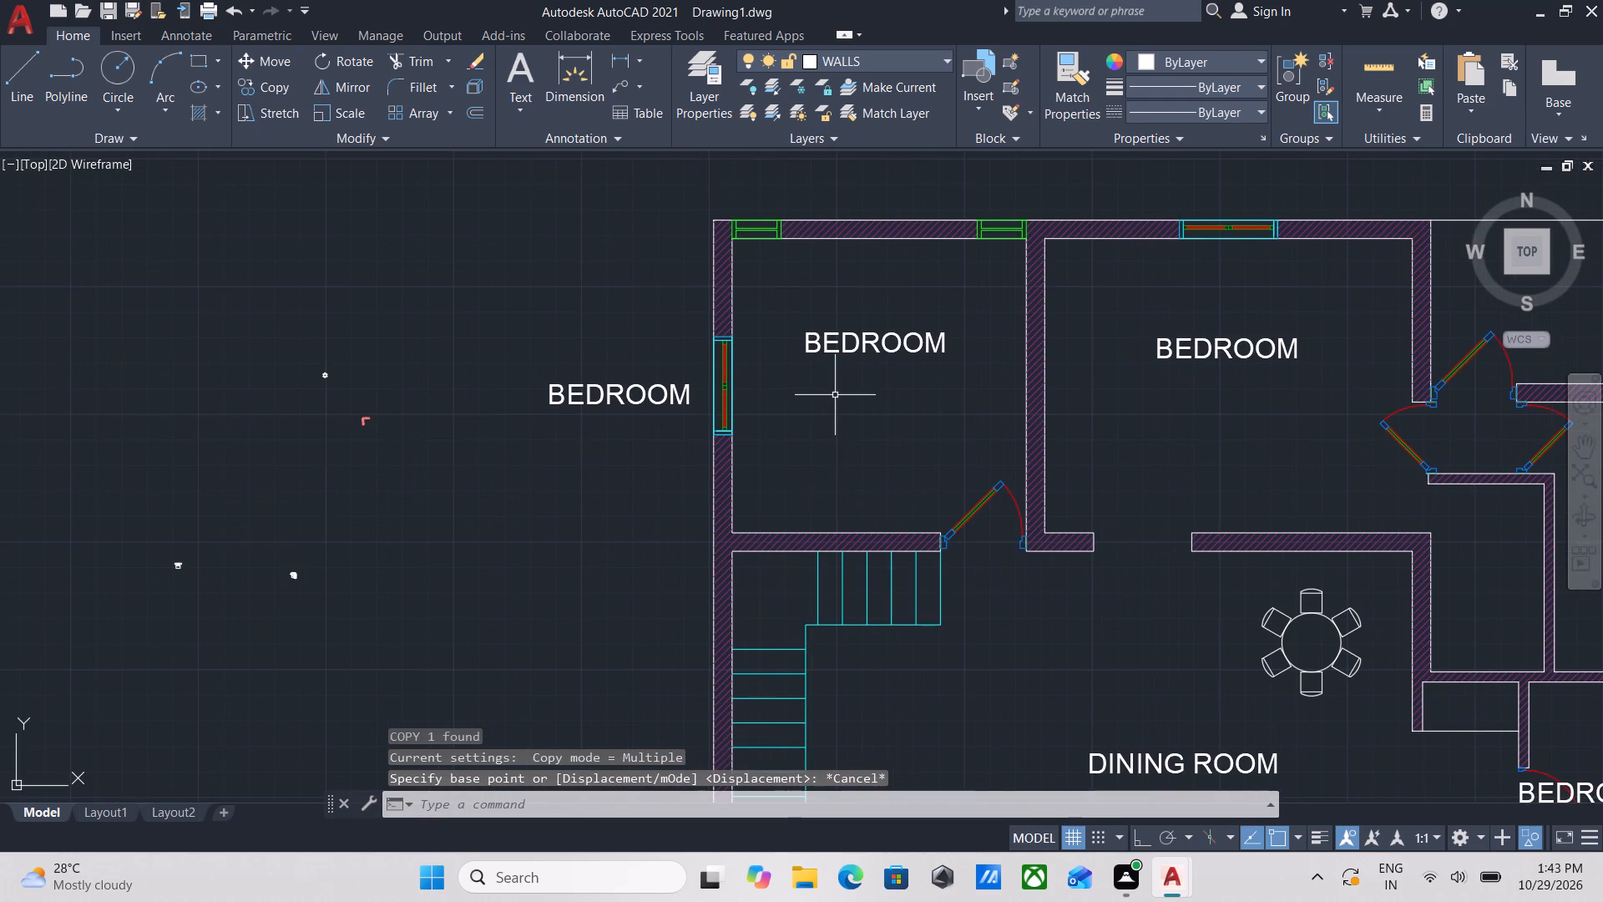
{"action": "key", "text": "m"}
{"action": "type", "text": "EA"}
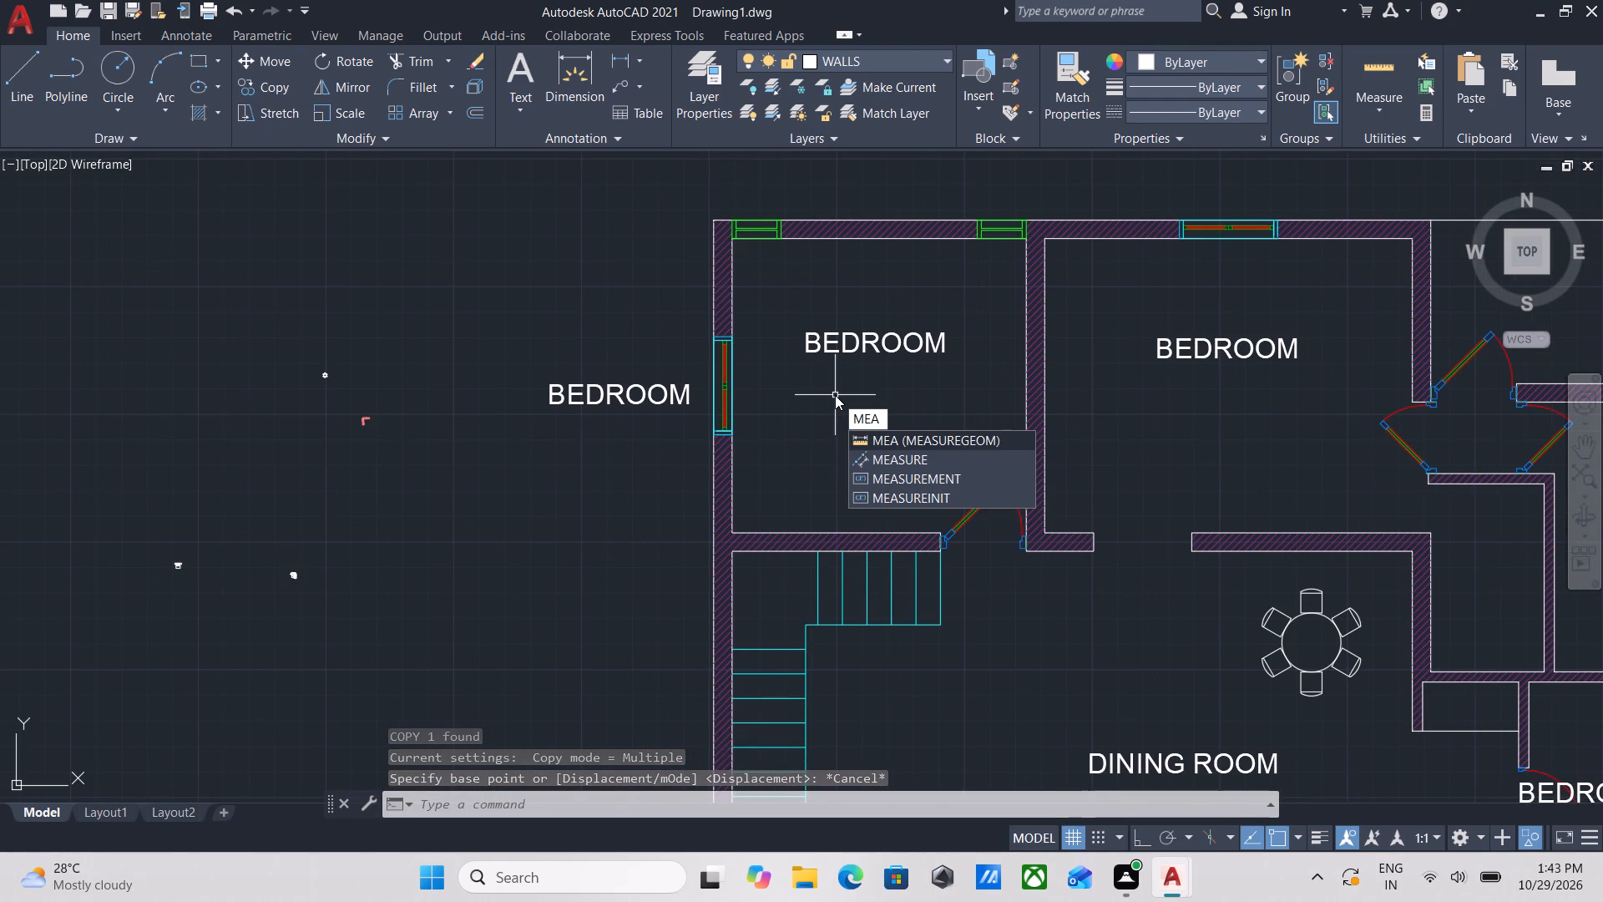
{"action": "key", "text": "Return"}
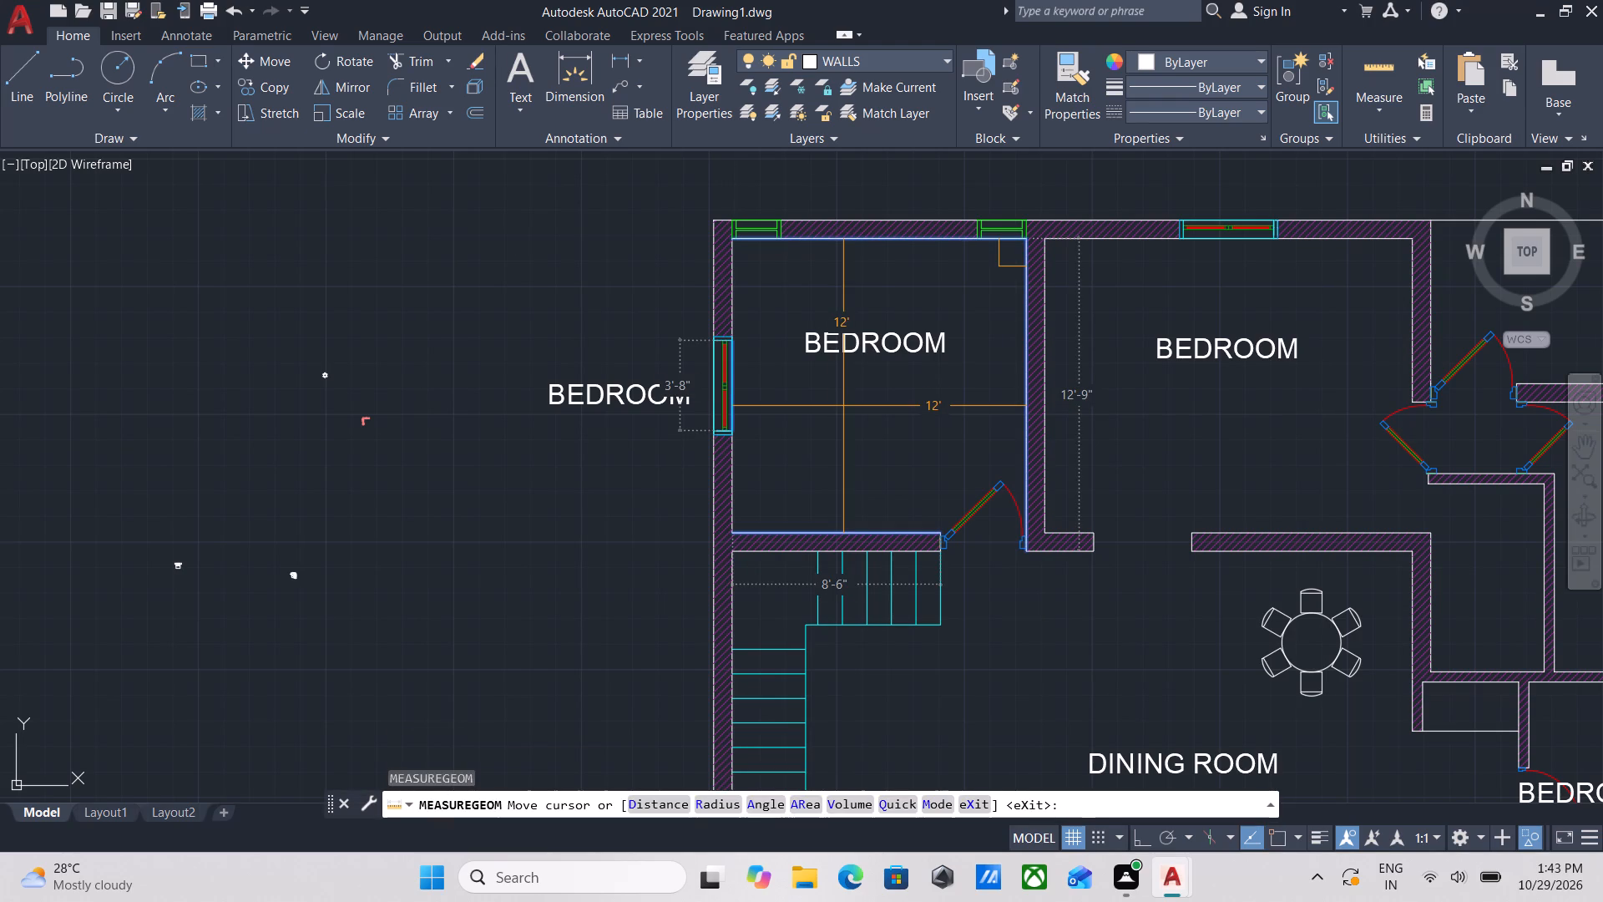
{"action": "key", "text": "Escape"}
Copy the BEDROOM label in the corner bedroom above the staircase to a spot just below the original.
{"action": "scroll", "coordinate": [859, 385], "scroll_direction": "up", "scroll_amount": 1}
{"action": "left_click", "coordinate": [859, 385]}
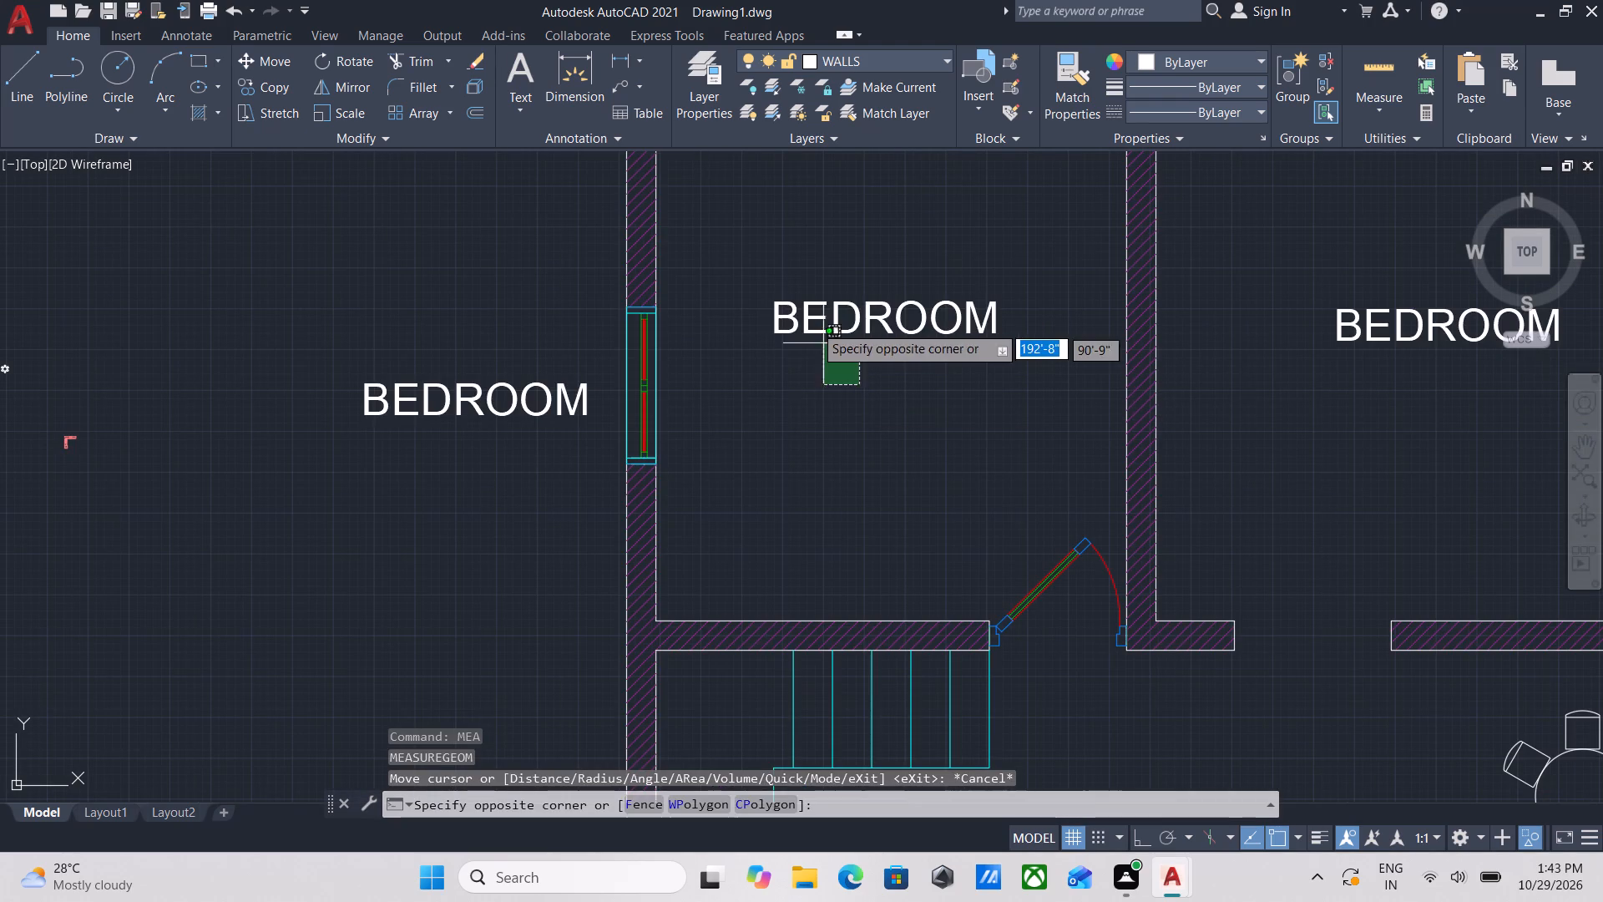
{"action": "left_click", "coordinate": [805, 307]}
{"action": "type", "text": "CO"}
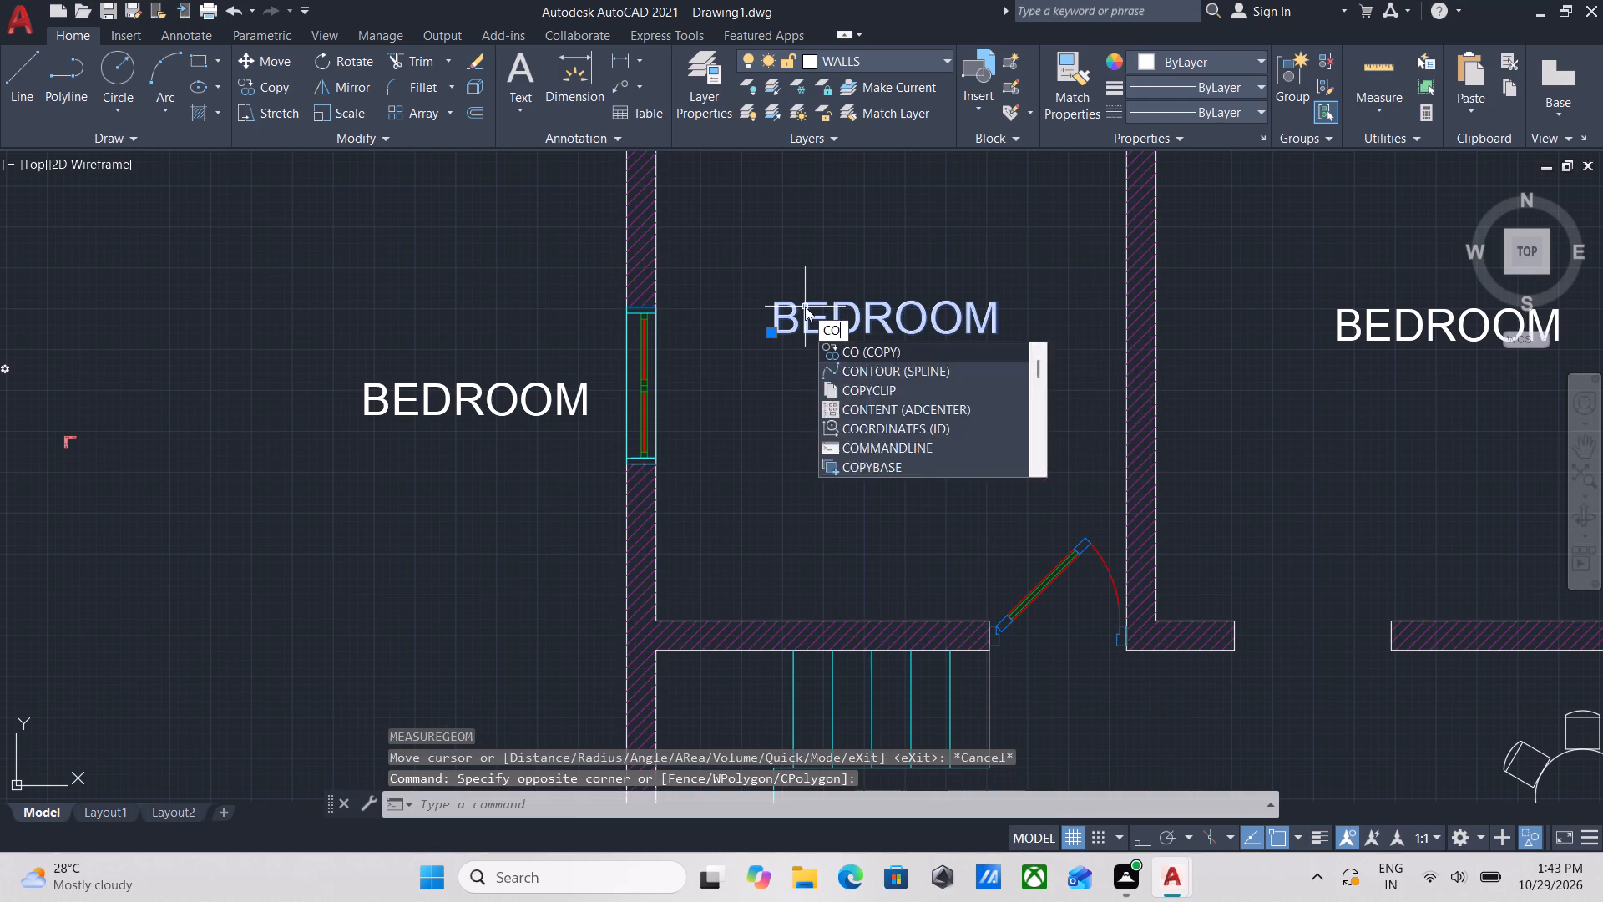
{"action": "key", "text": "Return"}
{"action": "left_click", "coordinate": [773, 327]}
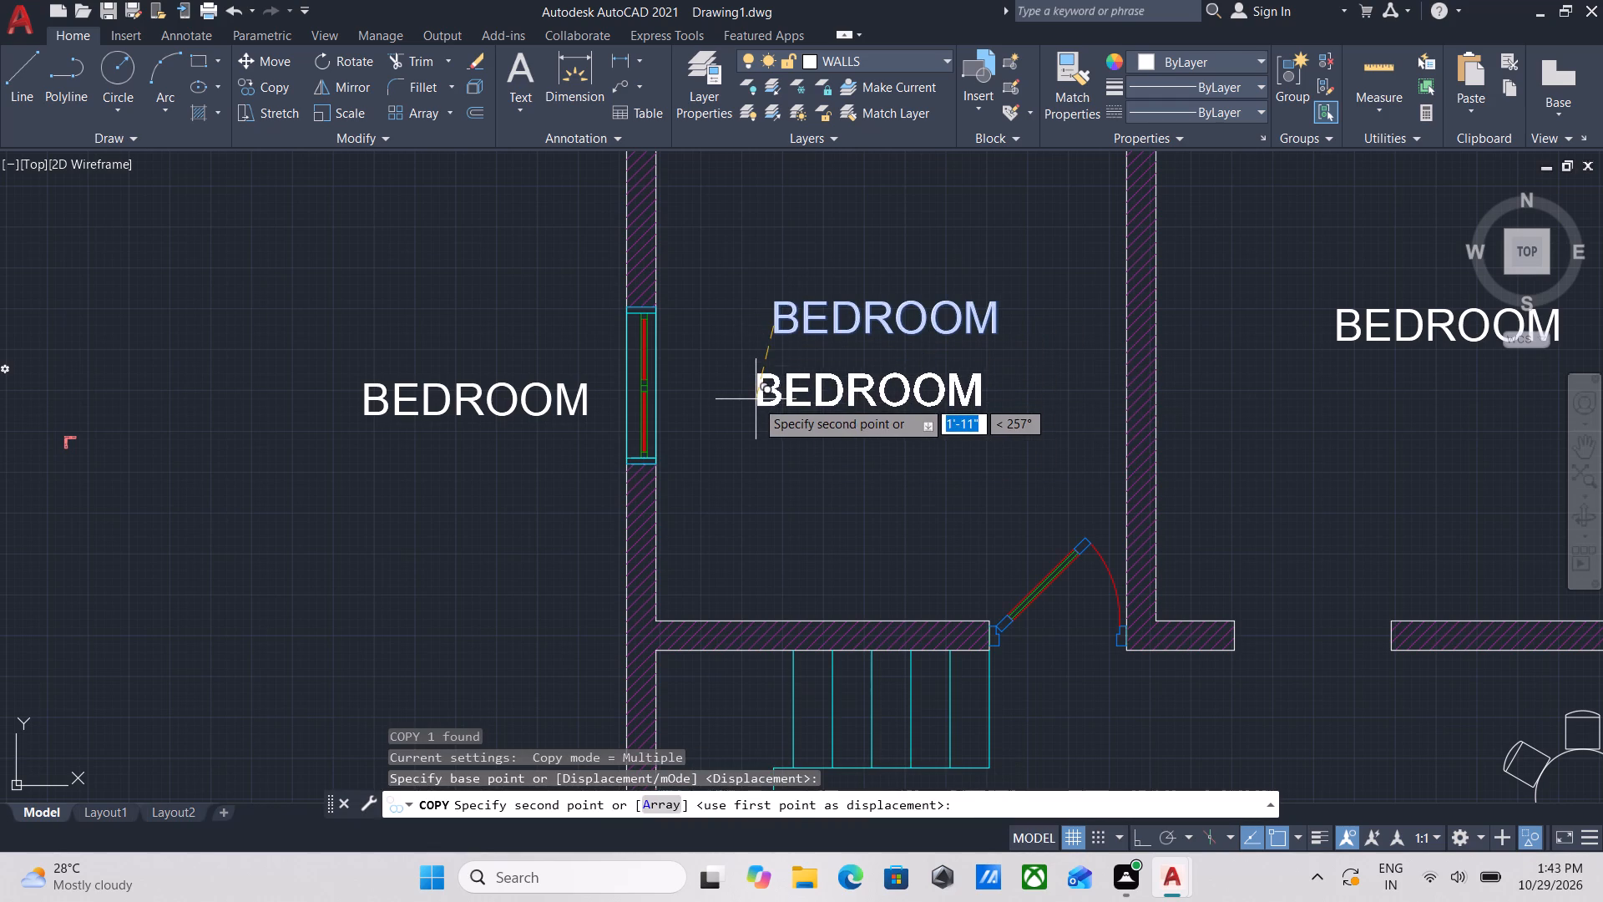
{"action": "left_click", "coordinate": [777, 401]}
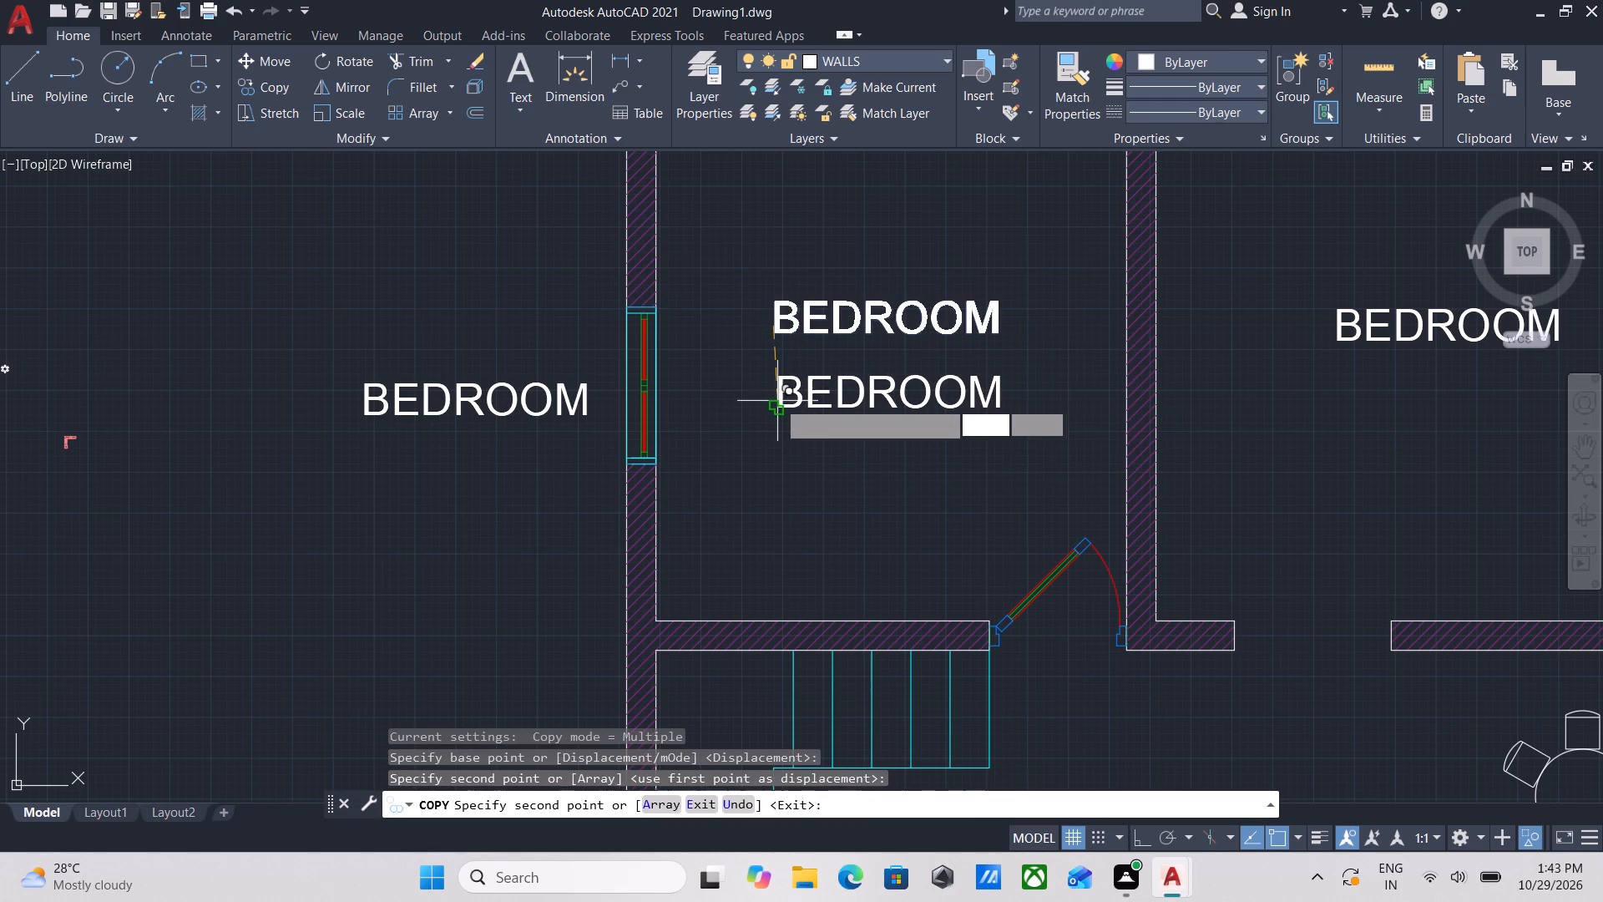
{"action": "key", "text": "Escape"}
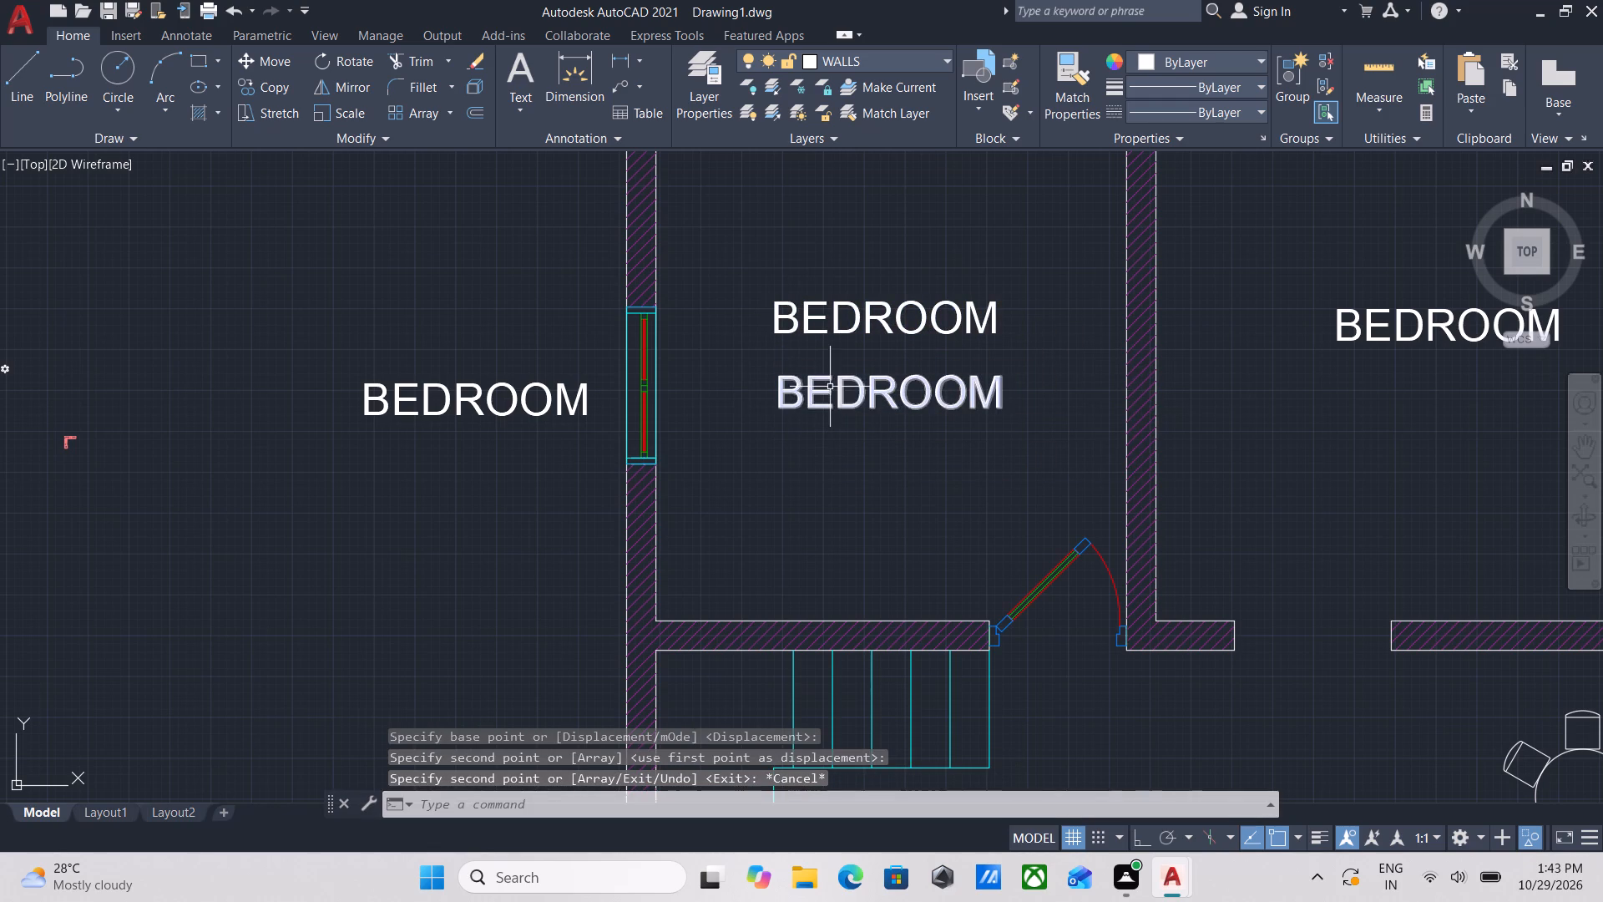
Change the copied label below BEDROOM in the corner bedroom to the room size 12' 0" X 12' 0".
{"action": "double_click", "coordinate": [809, 387]}
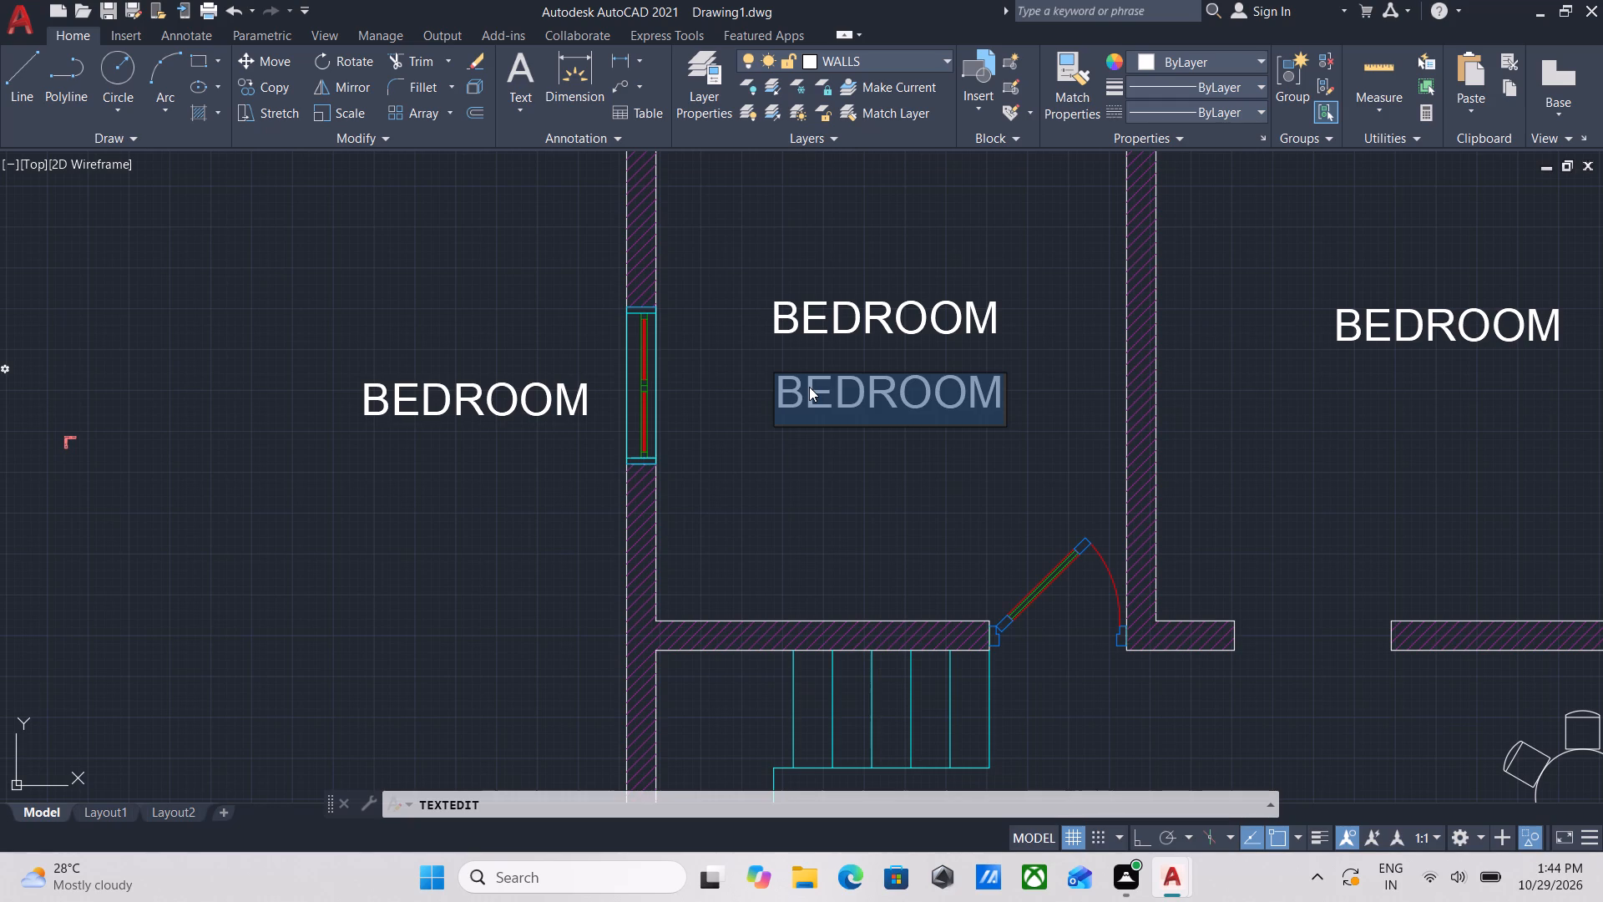
{"action": "left_click", "coordinate": [829, 393]}
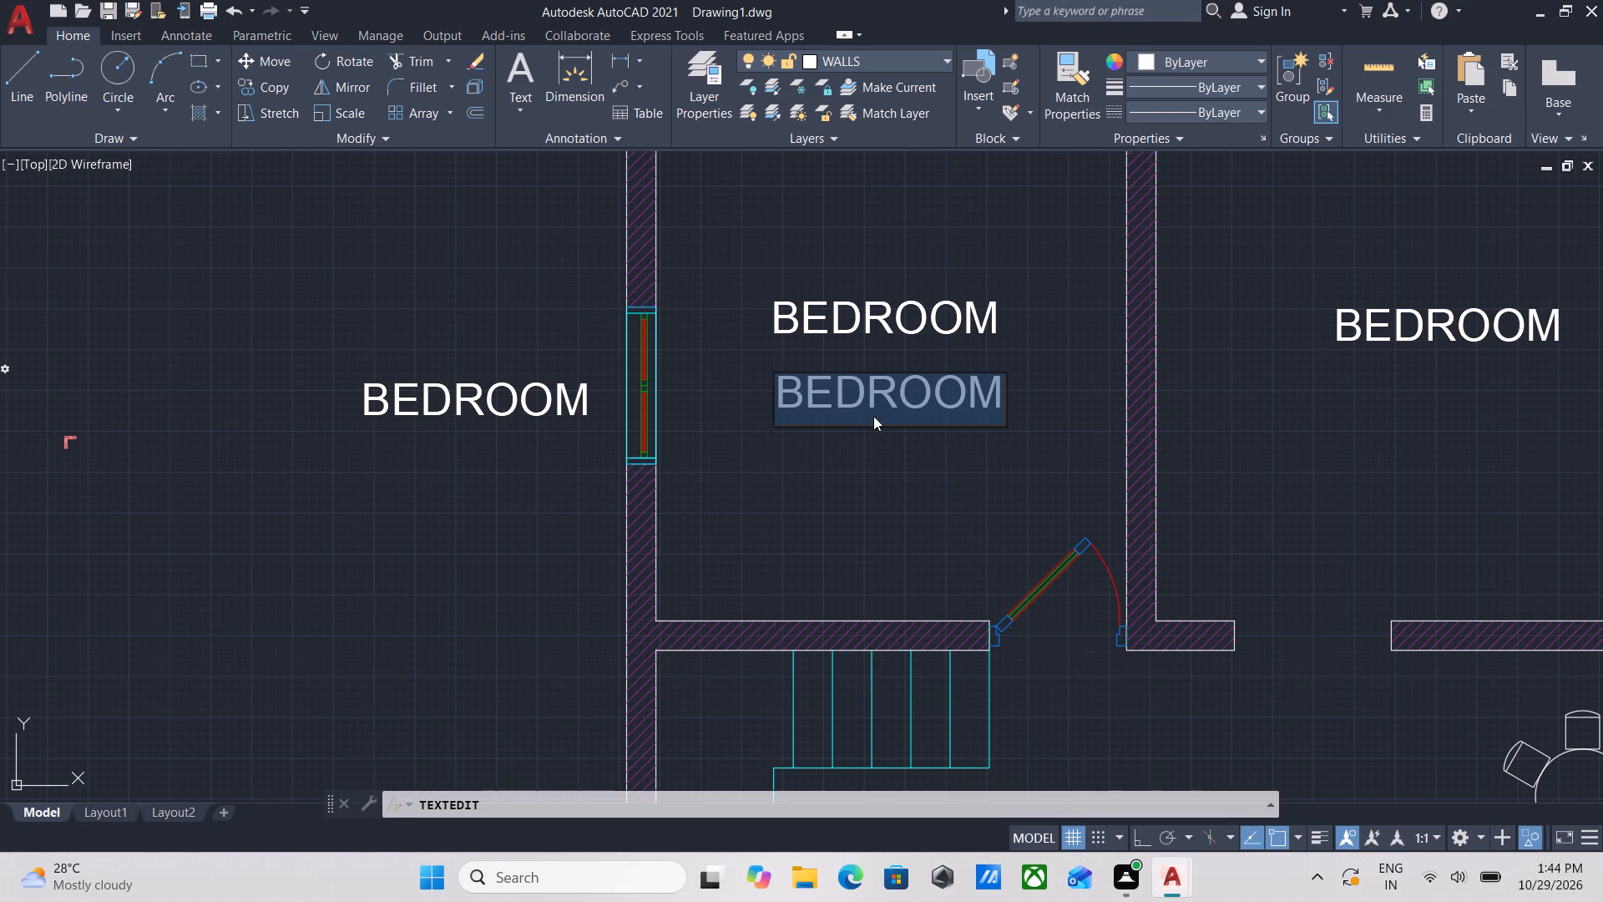
{"action": "left_click", "coordinate": [871, 410]}
{"action": "left_click", "coordinate": [986, 400]}
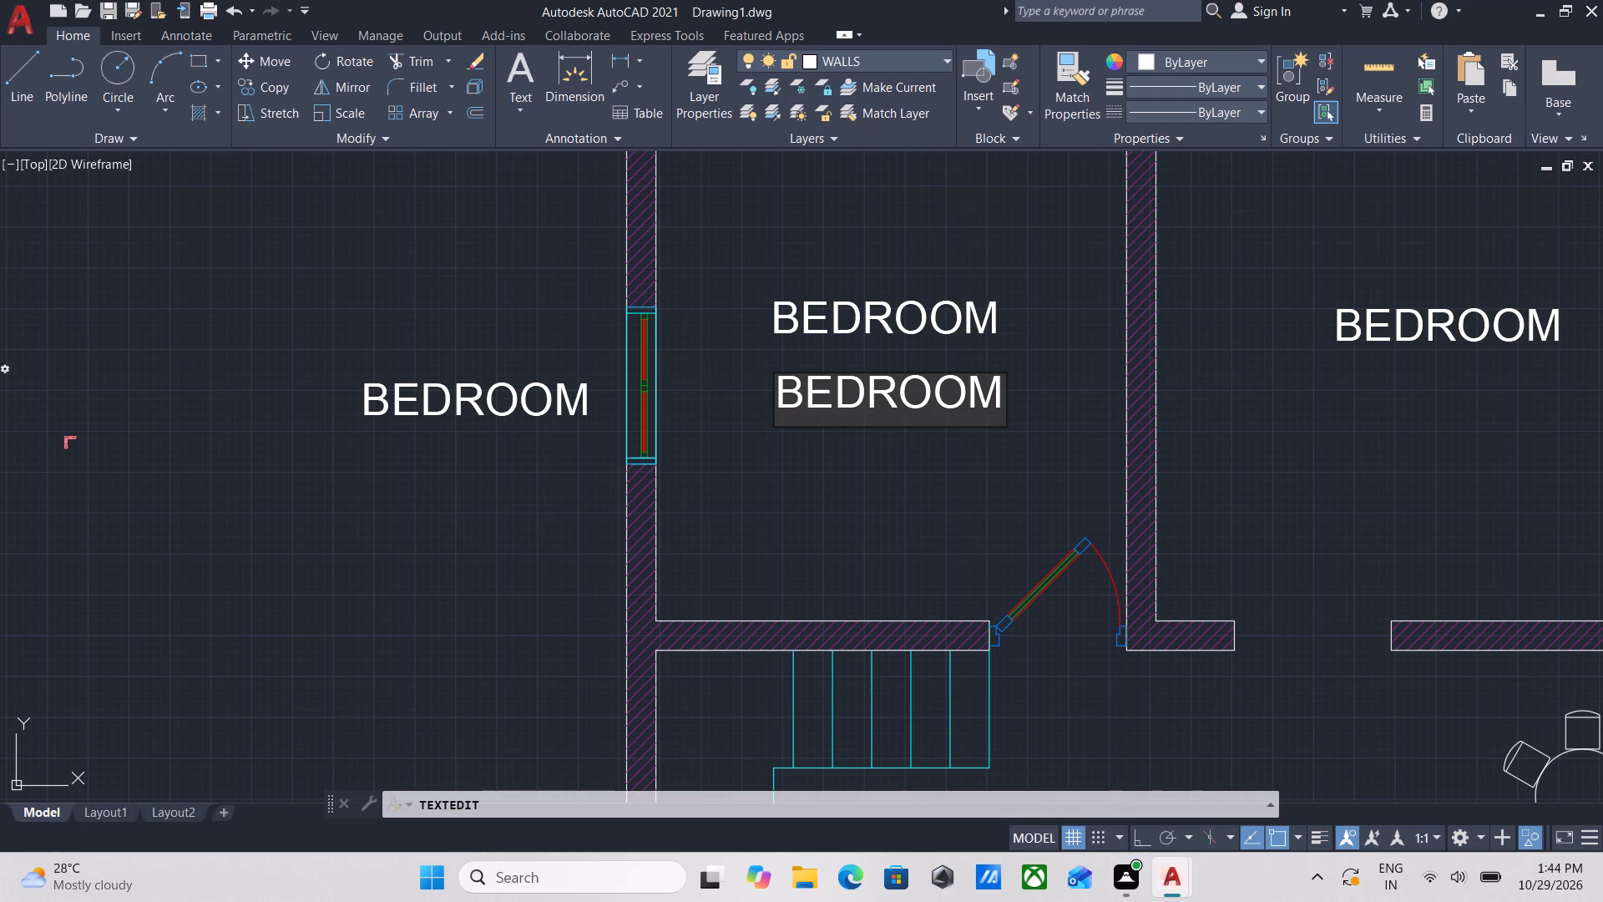
{"action": "left_click_drag", "start_coordinate": [995, 392], "coordinate": [769, 399]}
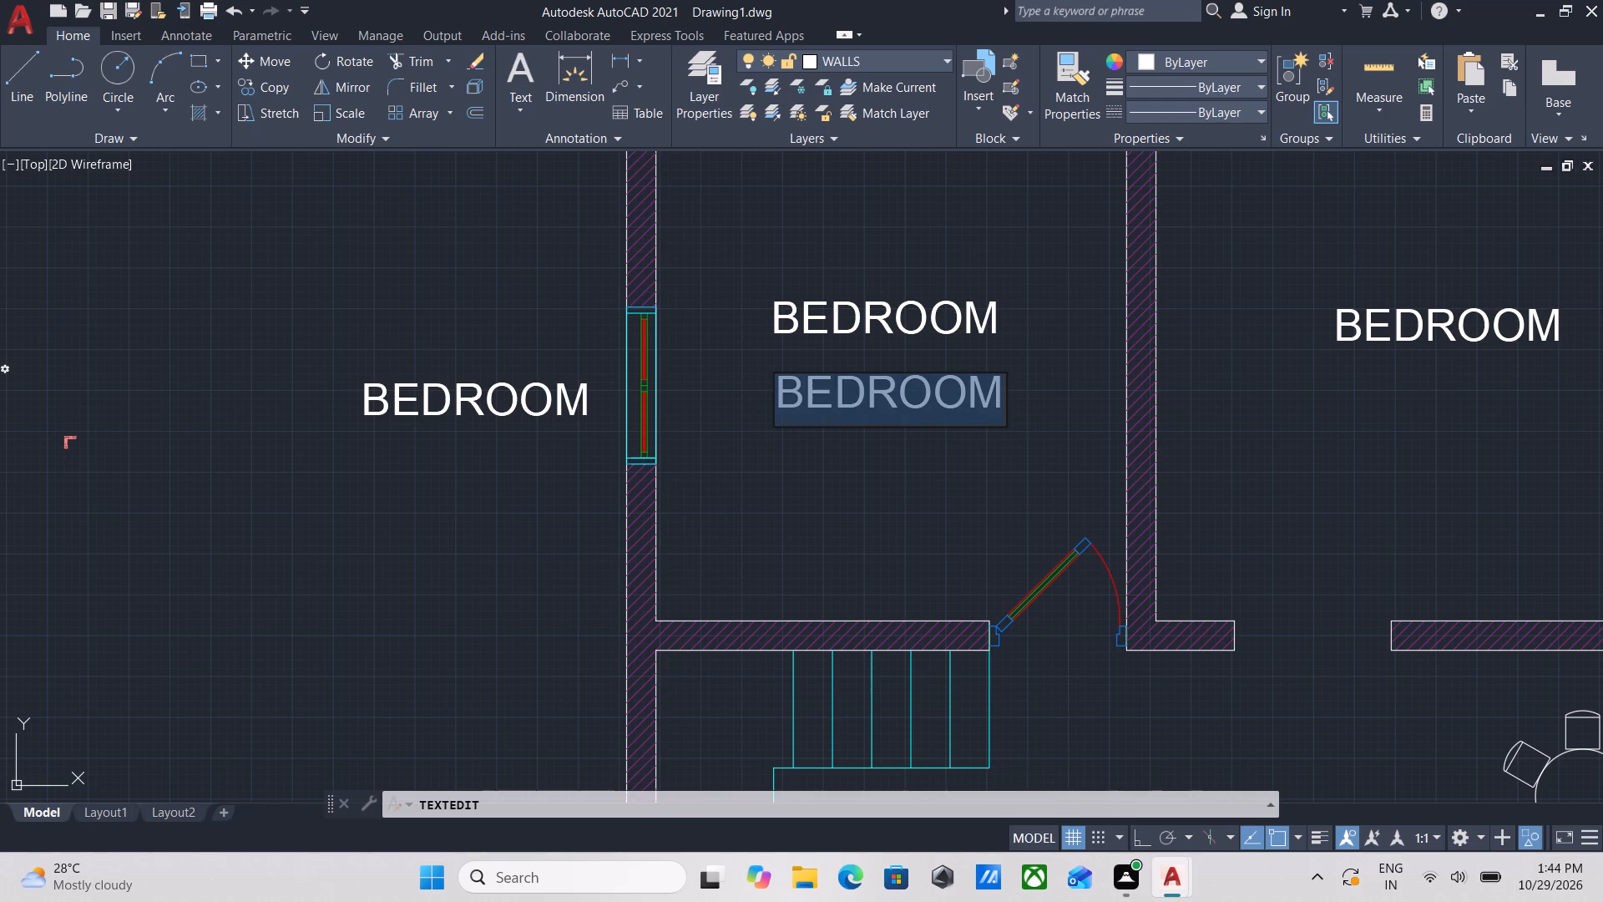
{"action": "left_click_drag", "start_coordinate": [769, 399], "coordinate": [751, 401]}
{"action": "type", "text": "12'"}
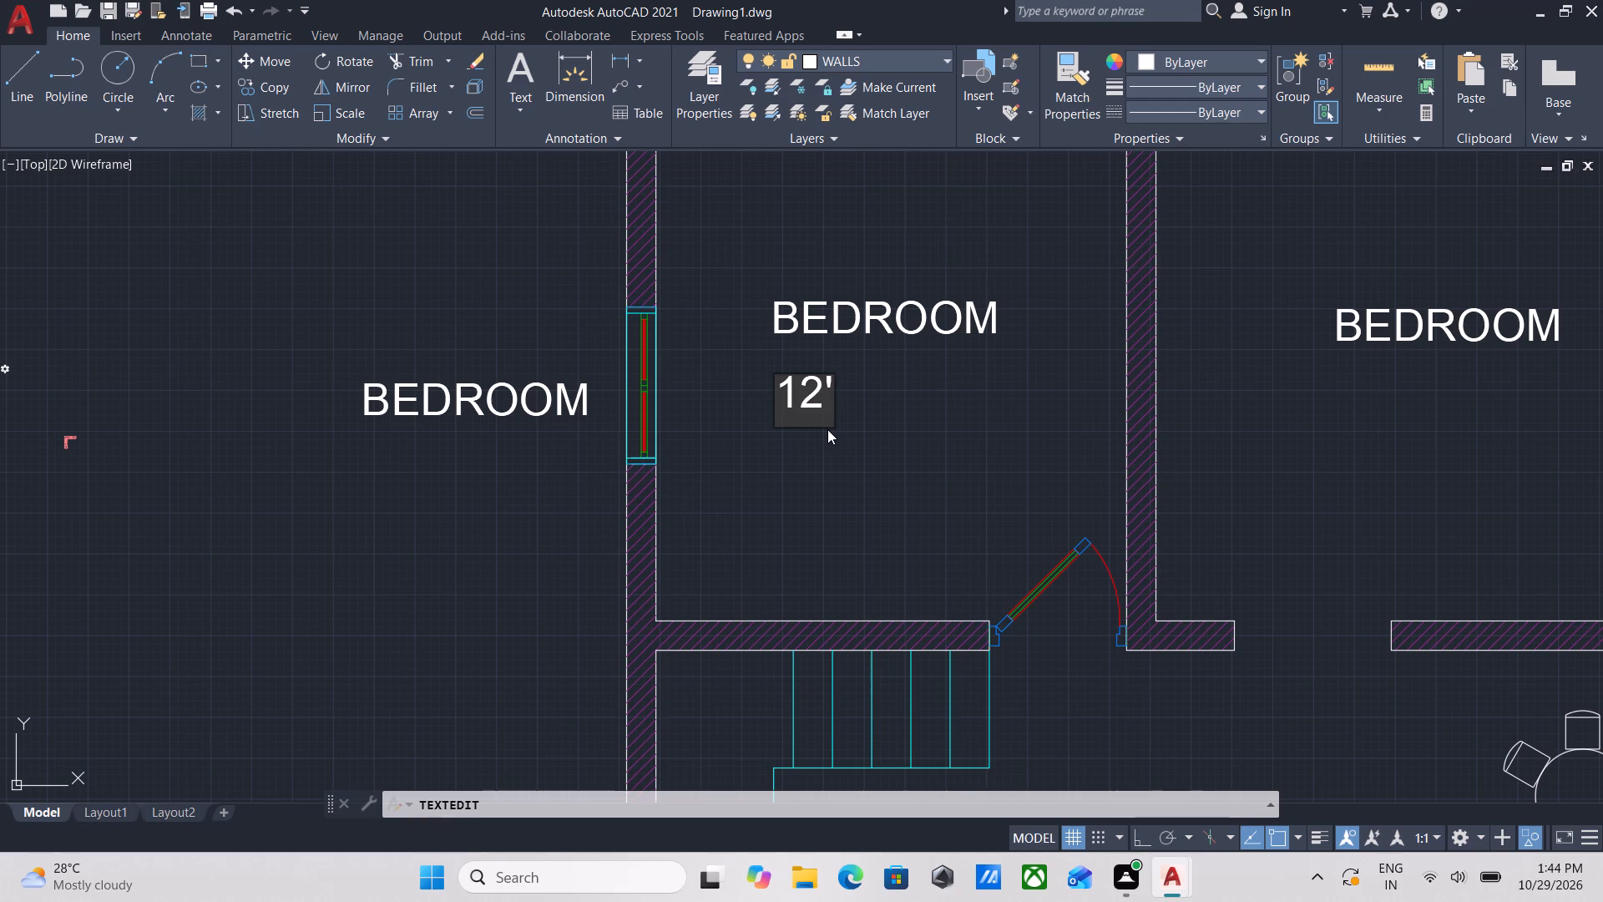
{"action": "key", "text": "0"}
{"action": "key", "text": "BackSpace"}
{"action": "key", "text": "space"}
{"action": "type", "text": "0"}
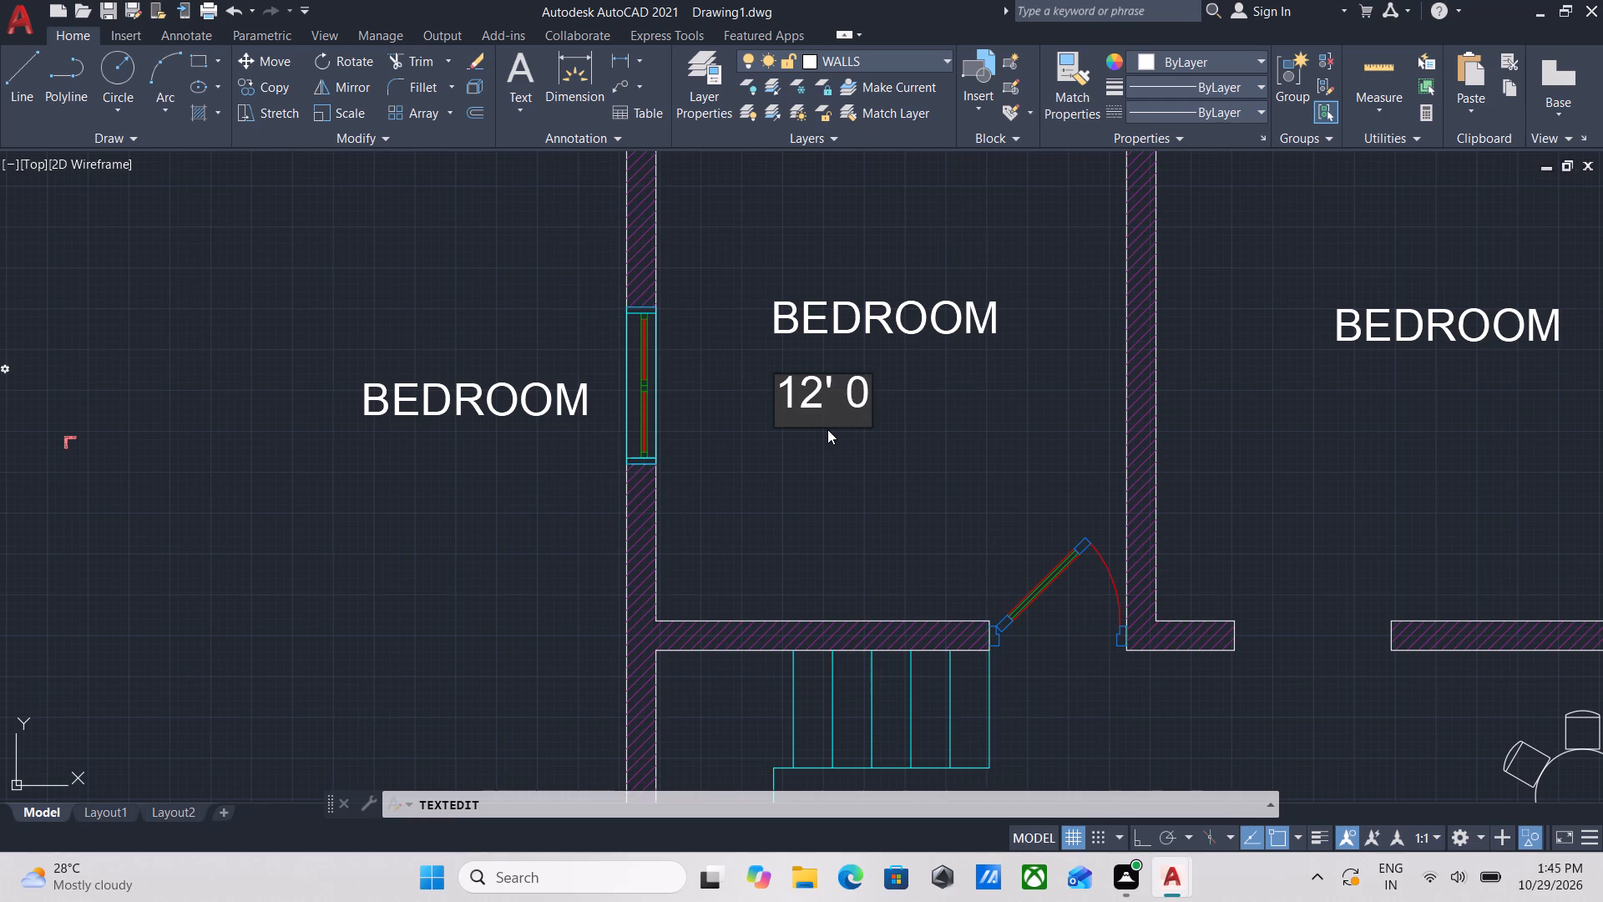
{"action": "type", "text": "\" X"}
{"action": "key", "text": "space"}
{"action": "type", "text": "12"}
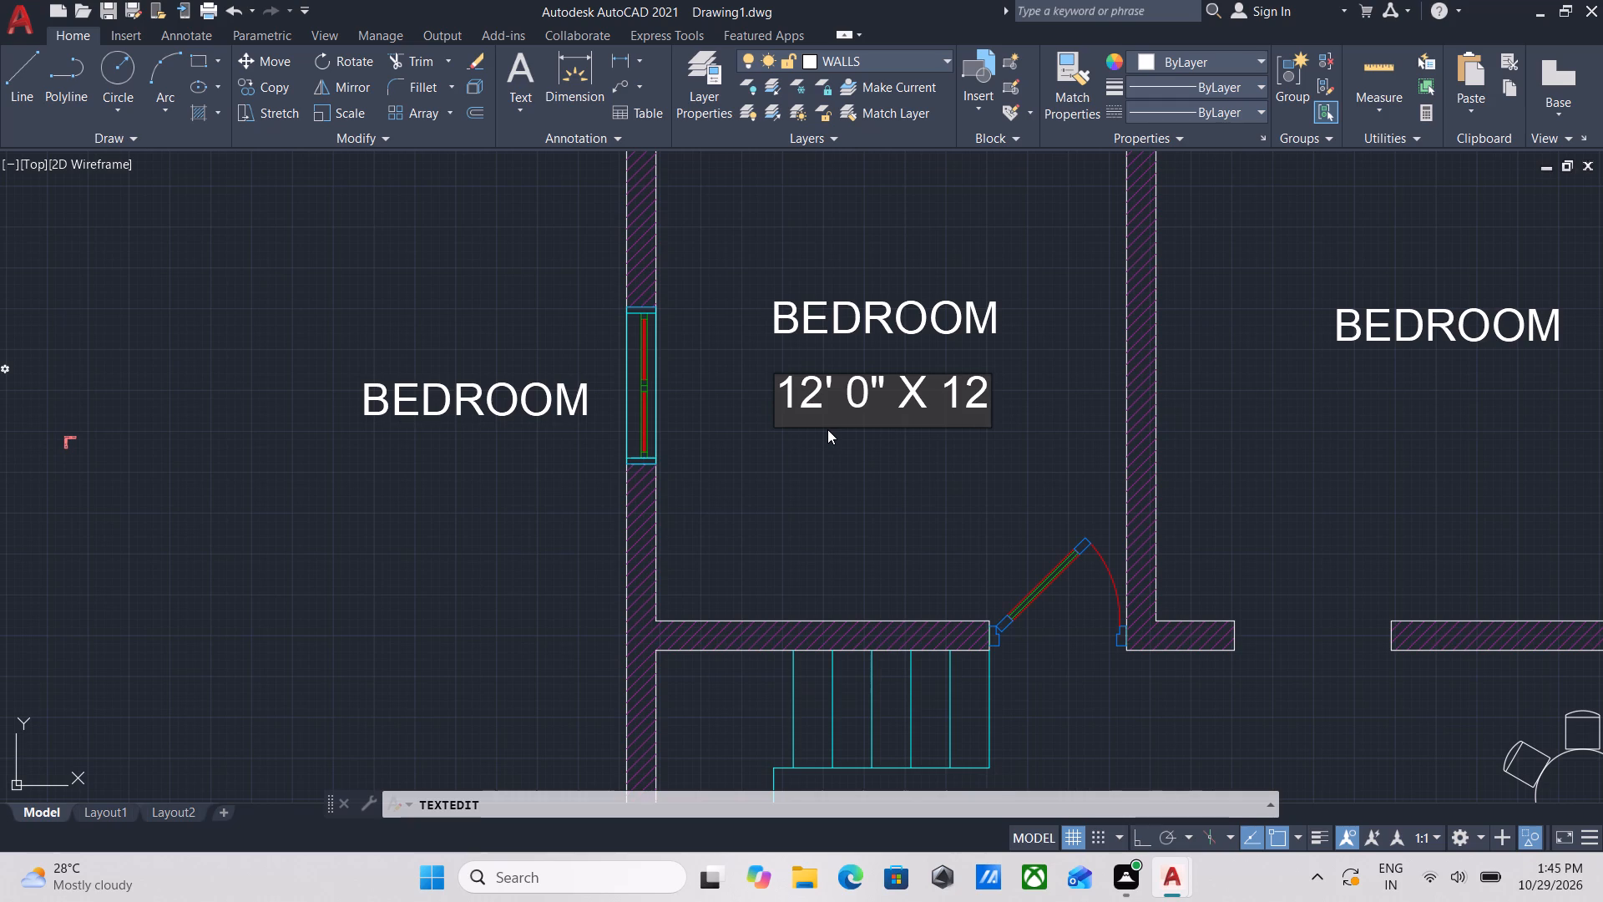
{"action": "key", "text": "apostrophe"}
{"action": "key", "text": "space"}
{"action": "type", "text": "0"}
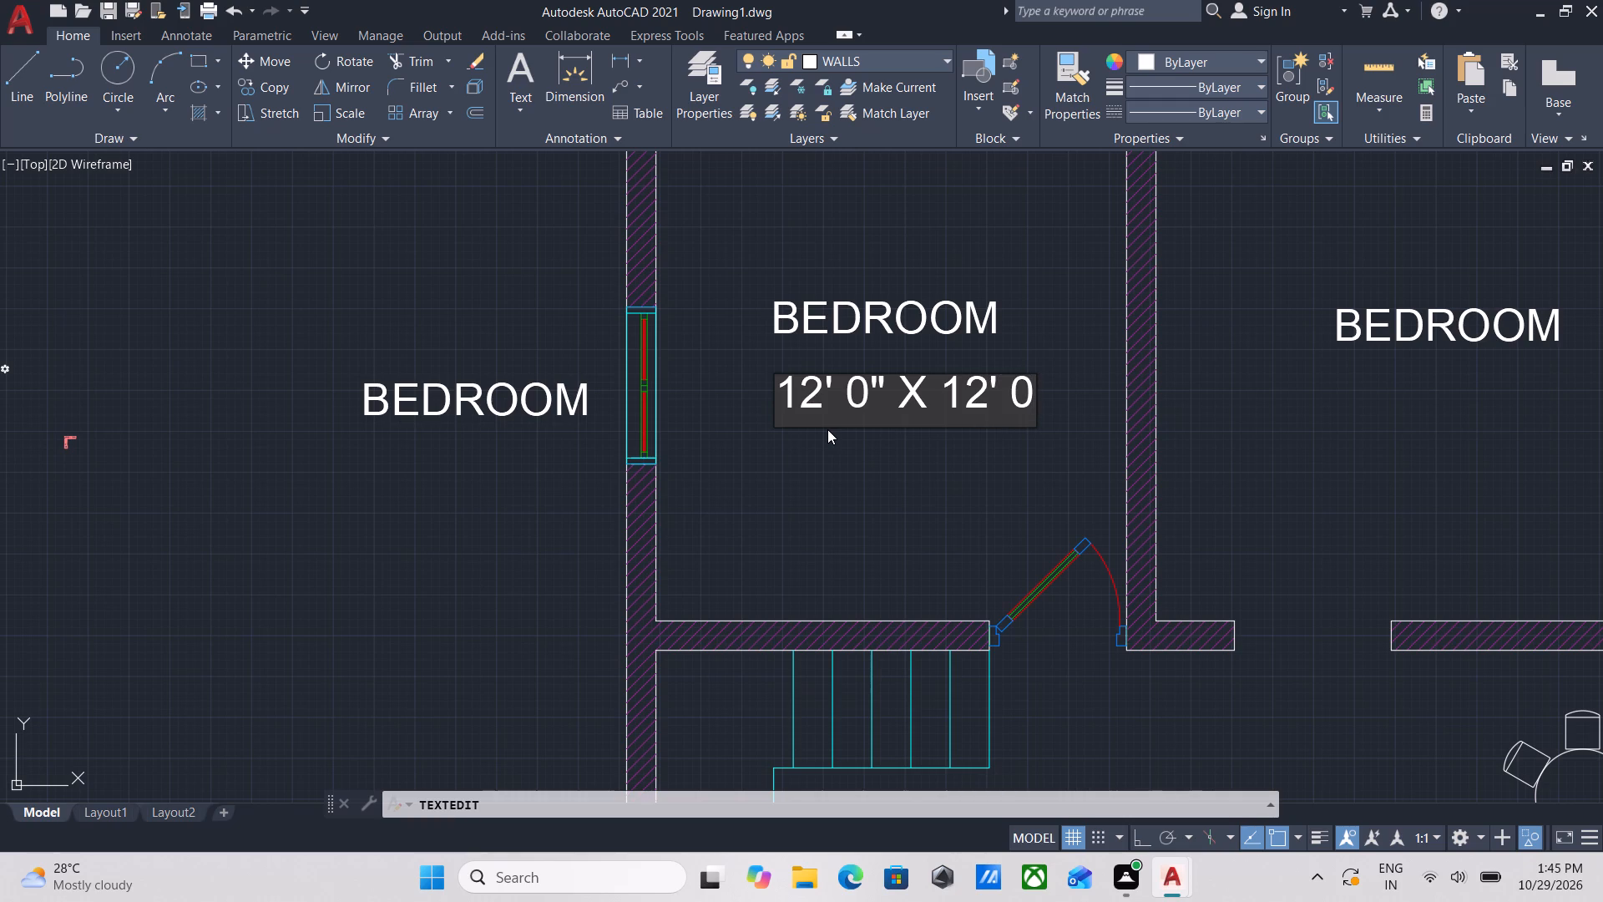
{"action": "key", "text": "shift+quotedbl"}
{"action": "key", "text": "Return"}
{"action": "key", "text": "Return"}
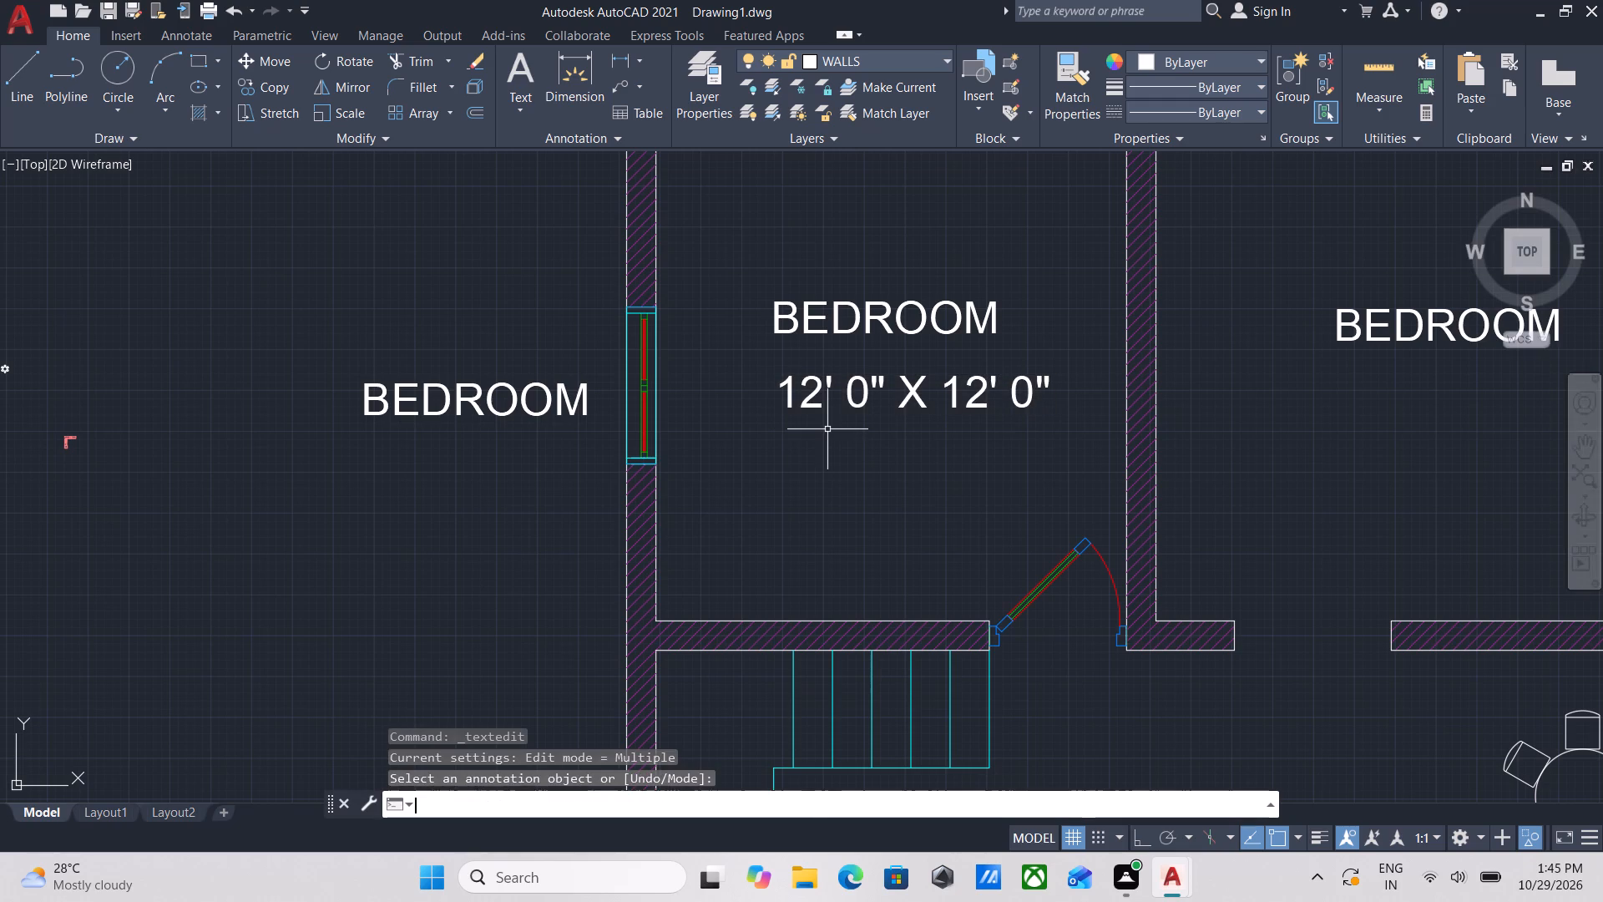
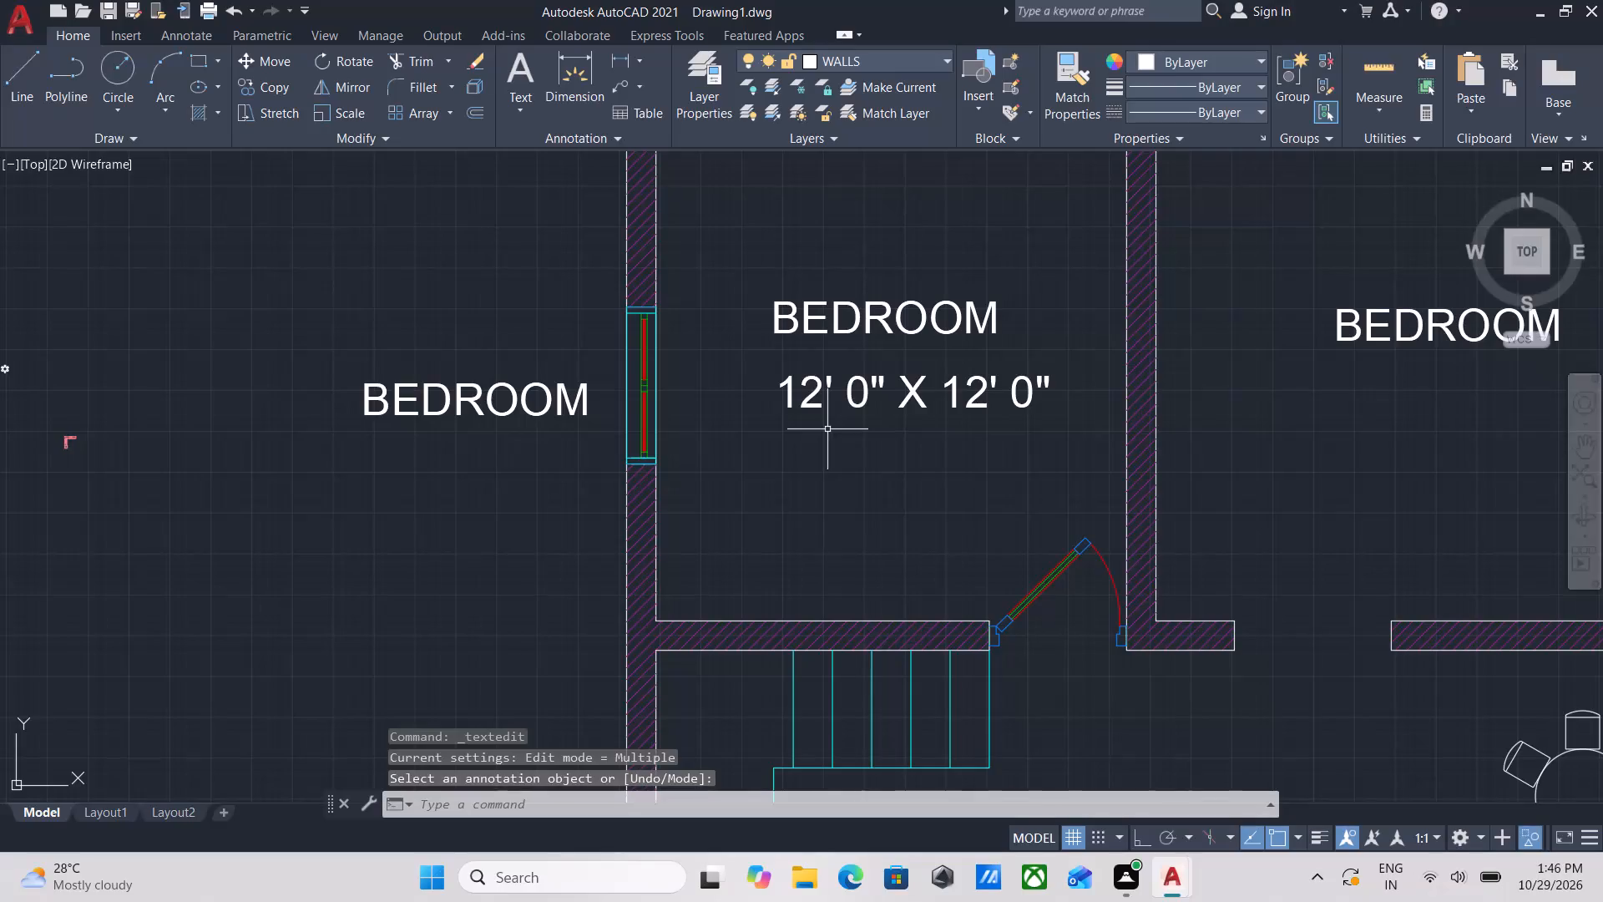
Change the BEDROOM label in the room beside the corner bedroom, above the dining area, to KITCHEN.
{"action": "scroll", "coordinate": [950, 205], "scroll_direction": "down", "scroll_amount": 2}
{"action": "middle_click_drag", "start_coordinate": [1019, 388], "coordinate": [950, 387]}
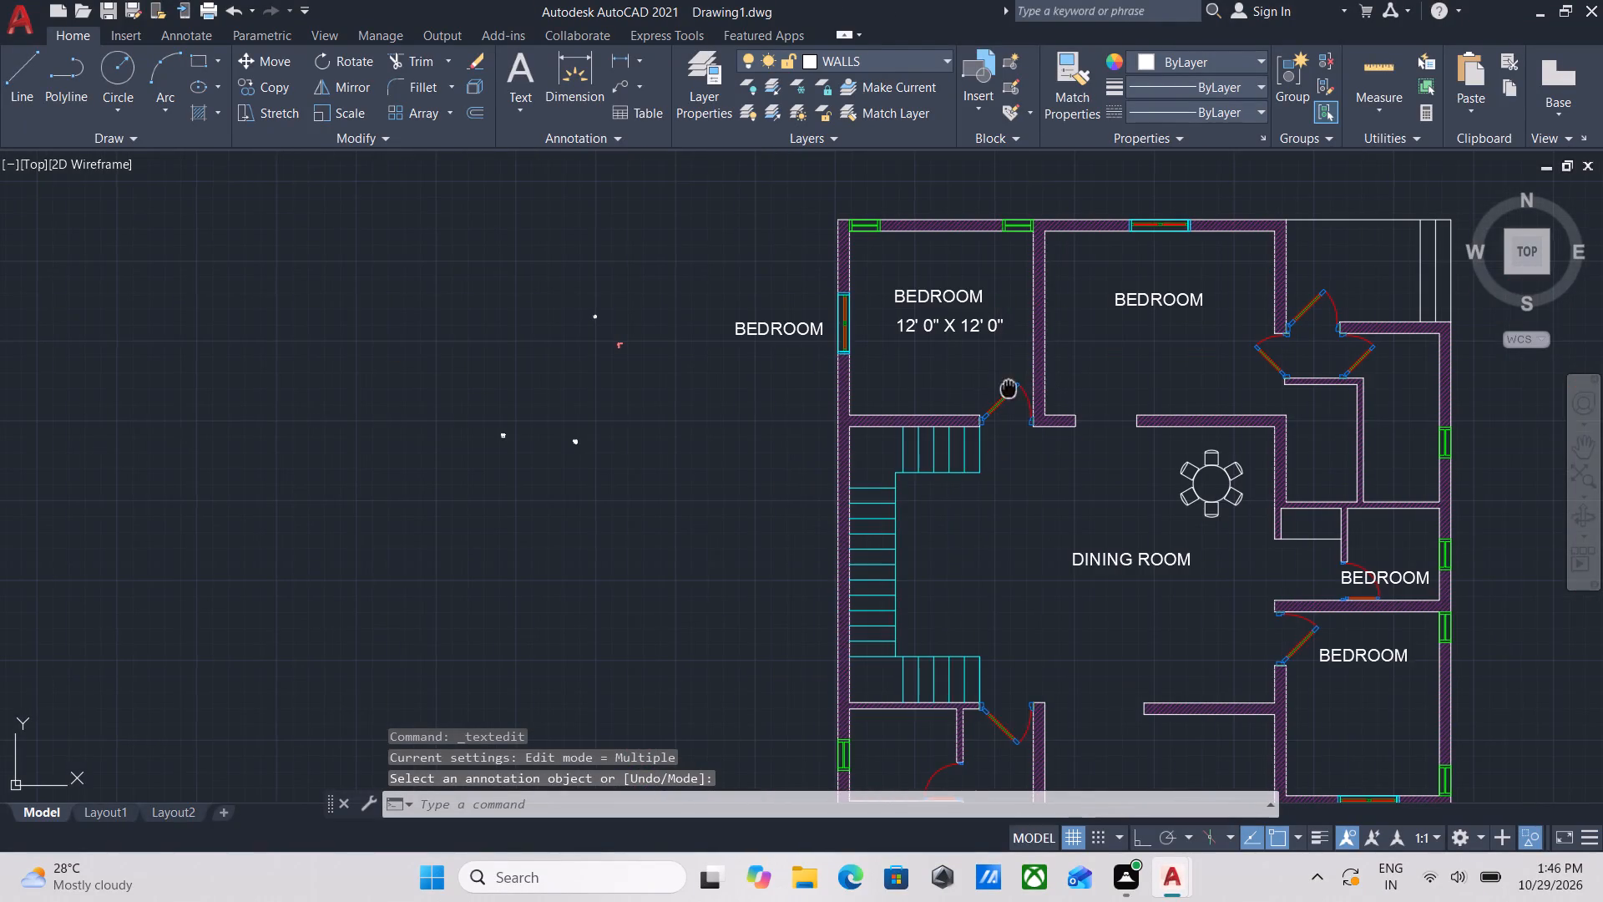
{"action": "middle_click_drag", "start_coordinate": [950, 387], "coordinate": [899, 388]}
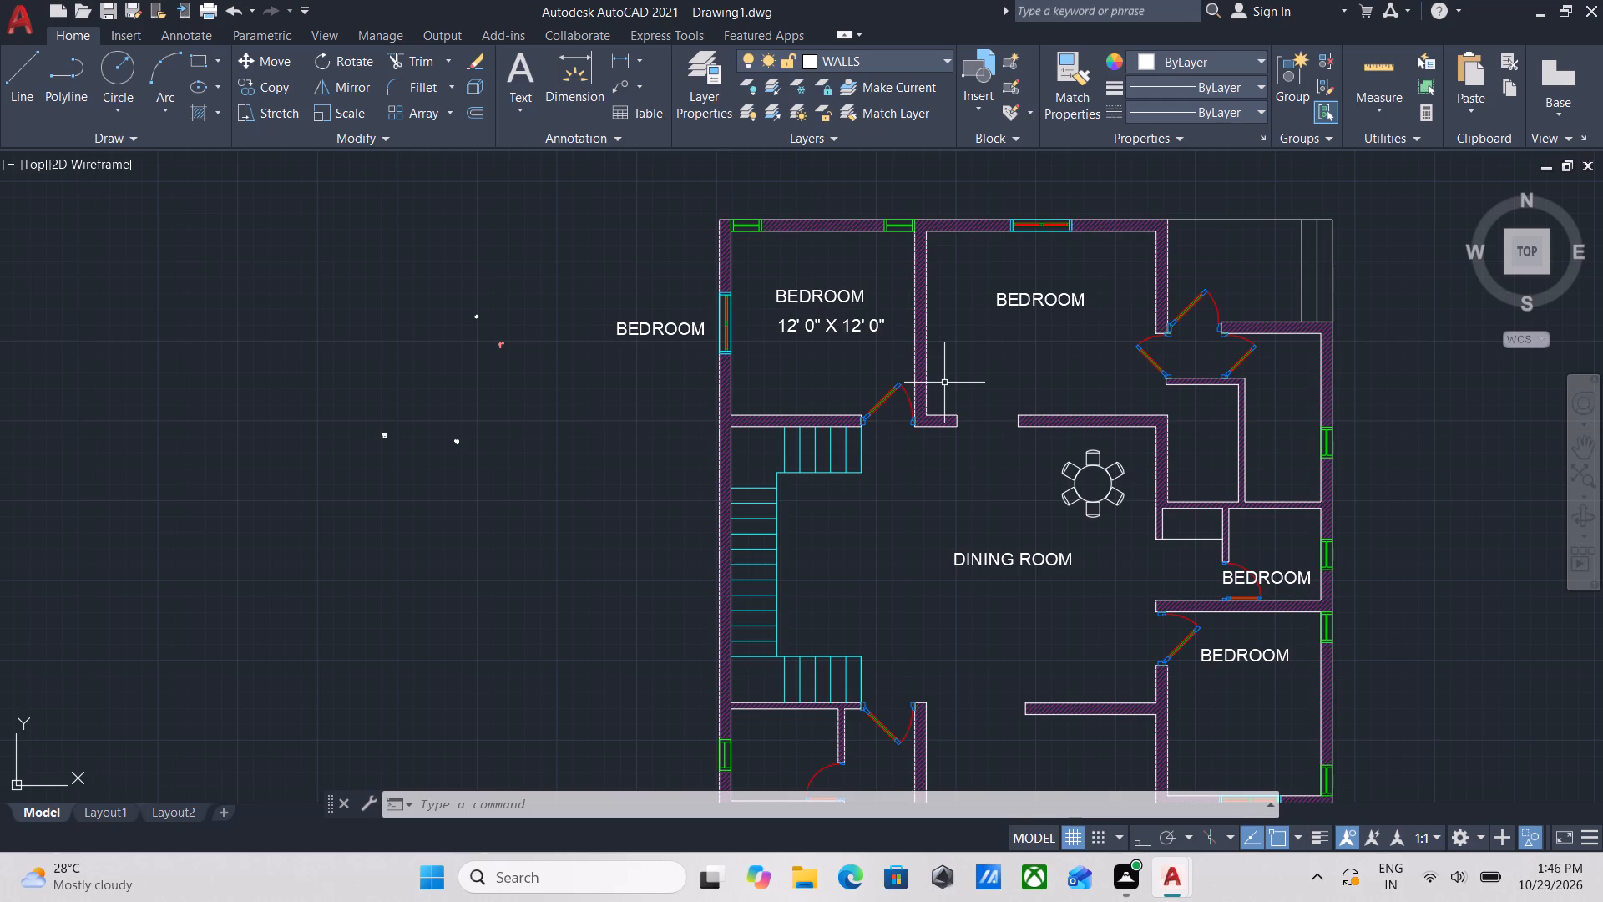
{"action": "scroll", "coordinate": [923, 376], "scroll_direction": "down", "scroll_amount": 2}
{"action": "scroll", "coordinate": [898, 350], "scroll_direction": "up", "scroll_amount": 3}
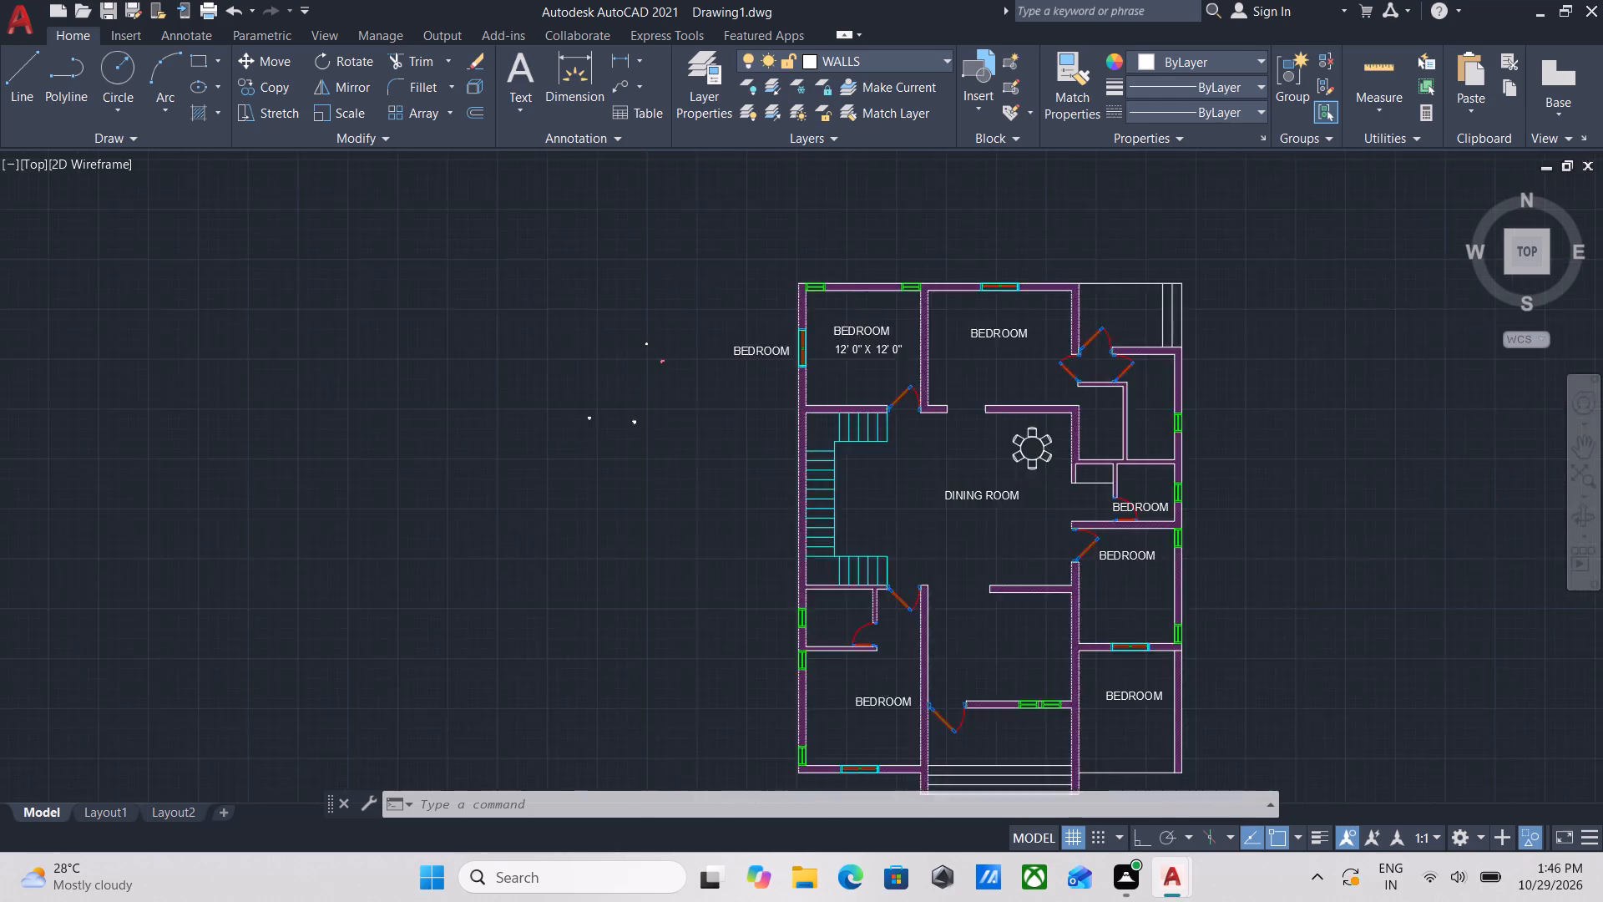
{"action": "middle_click_drag", "start_coordinate": [1035, 356], "coordinate": [936, 351]}
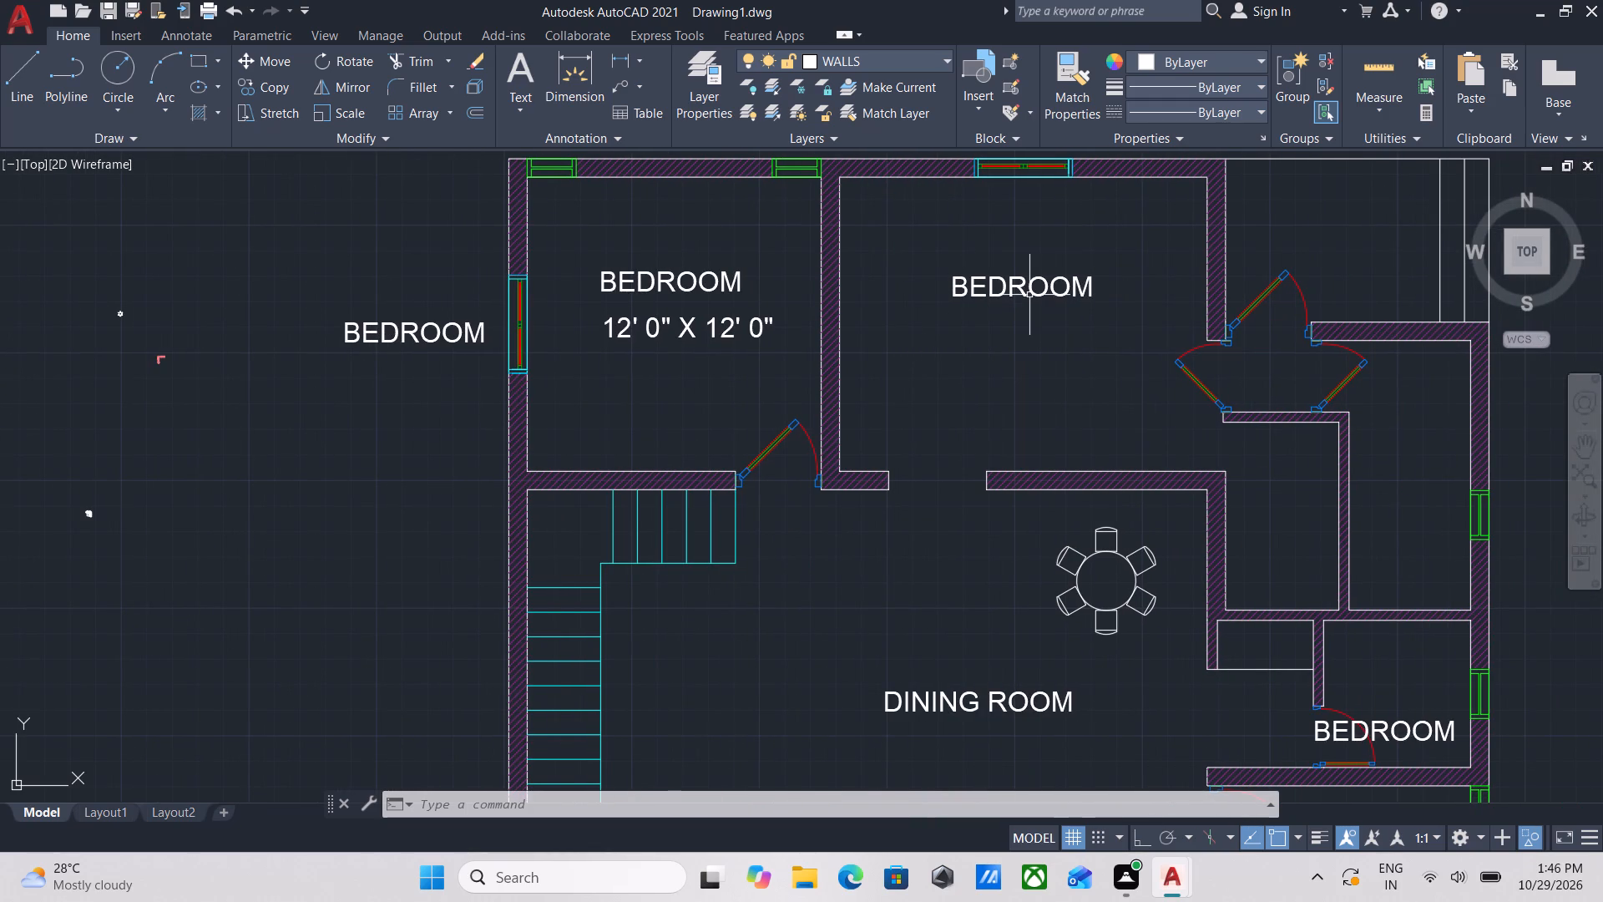
{"action": "double_click", "coordinate": [1030, 294]}
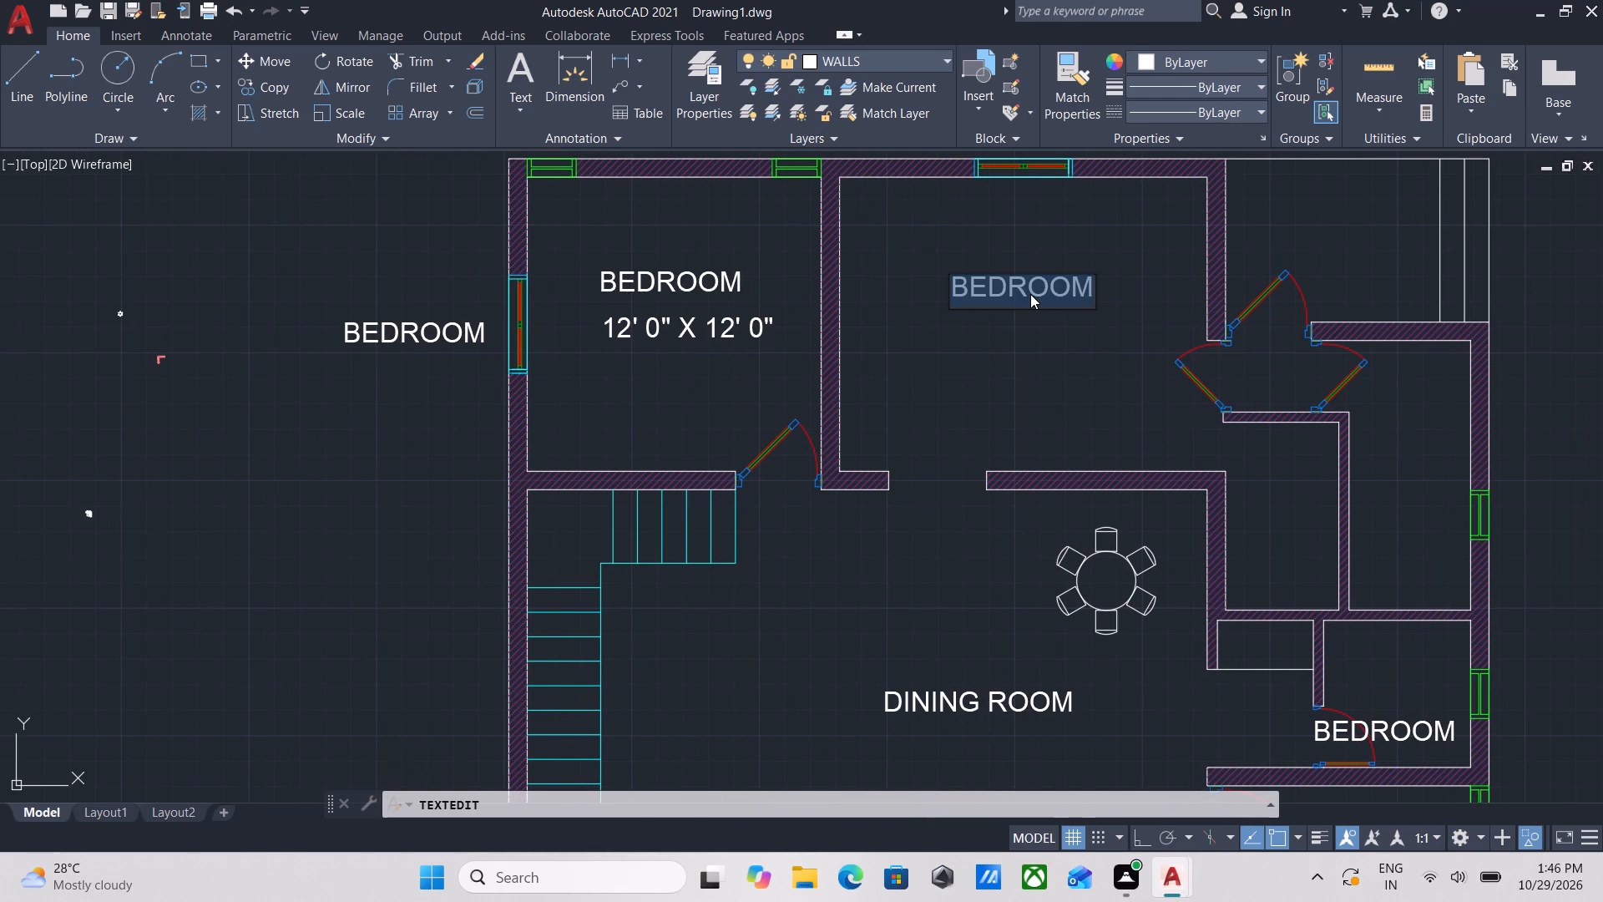
{"action": "key", "text": "BackSpace"}
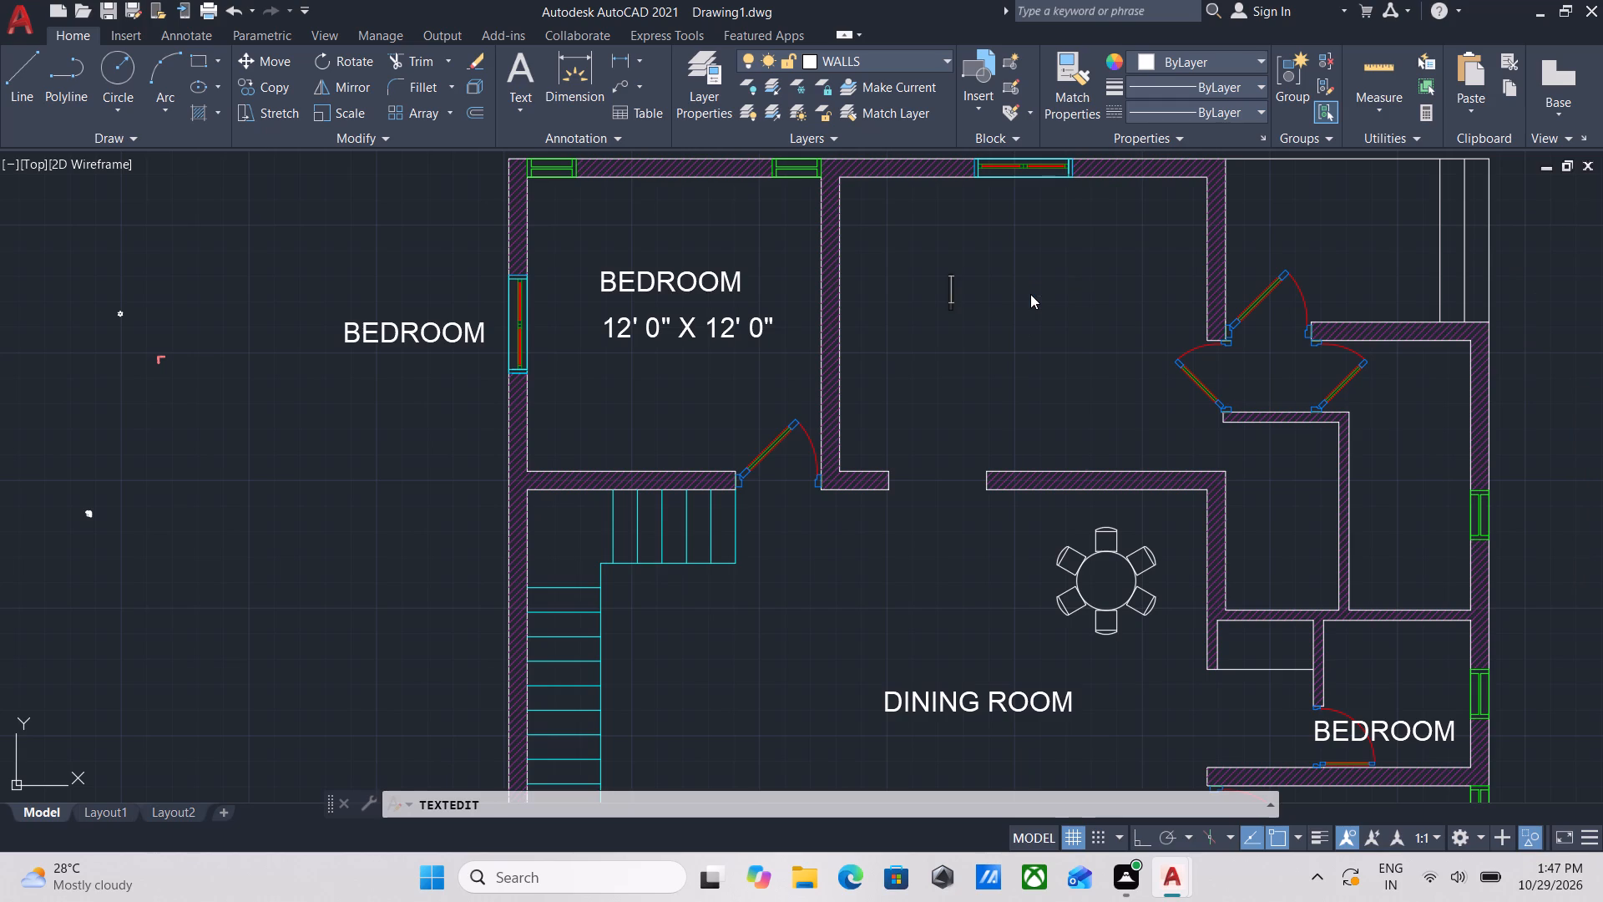
{"action": "type", "text": "KITCHEN"}
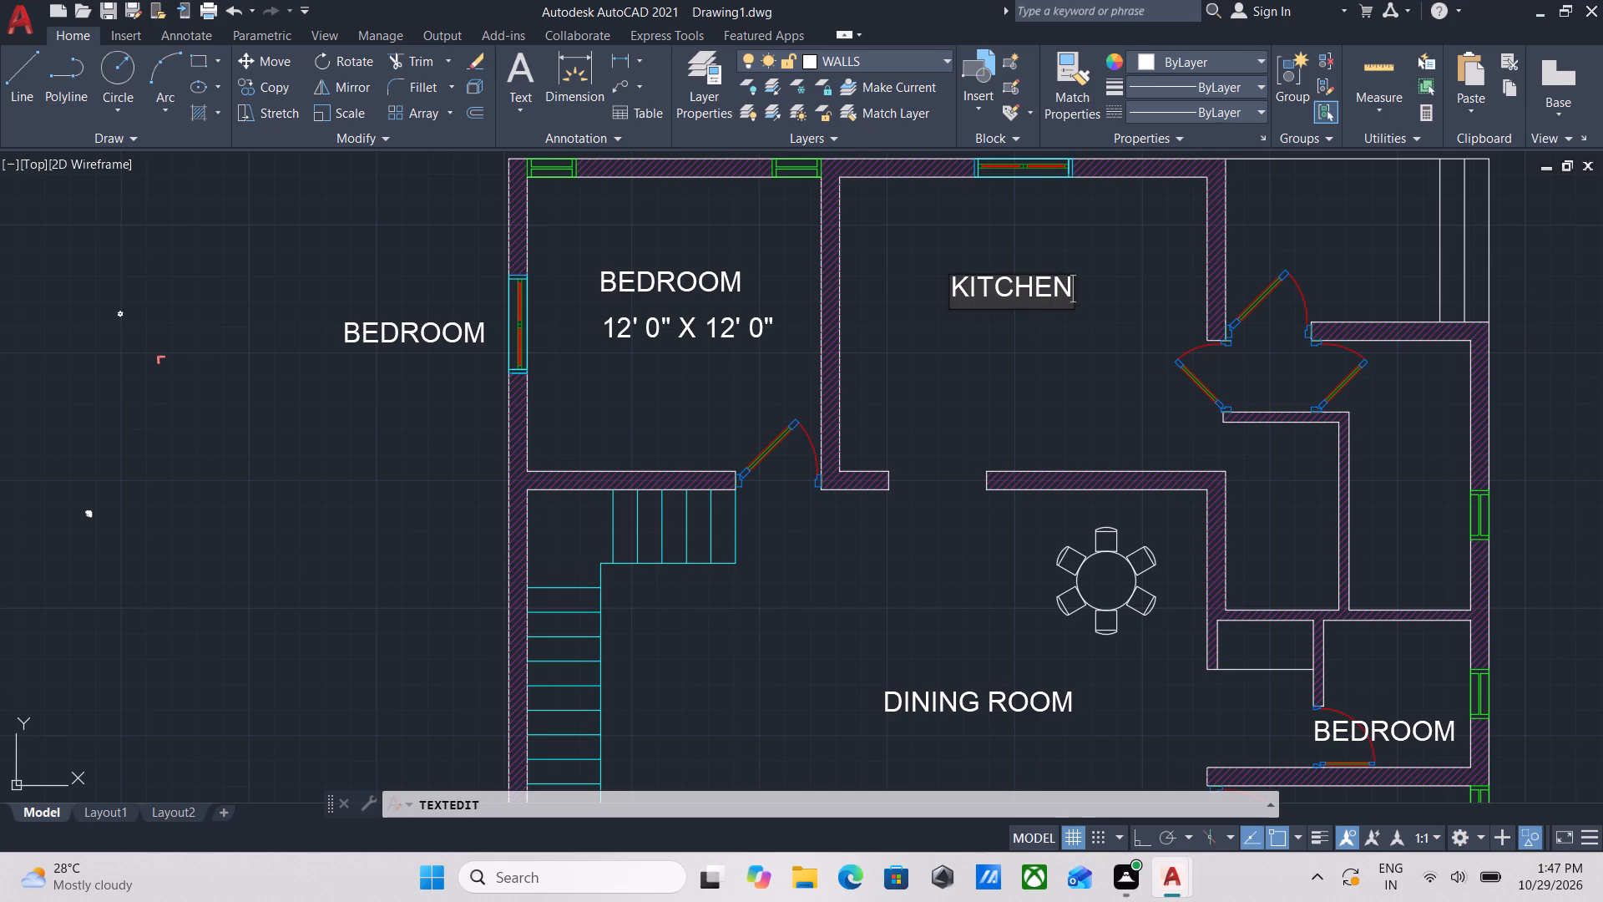
{"action": "key", "text": "Return"}
{"action": "key", "text": "Return"}
Copy the KITCHEN label to a spot just below the original.
{"action": "left_click_drag", "start_coordinate": [1029, 353], "coordinate": [996, 334]}
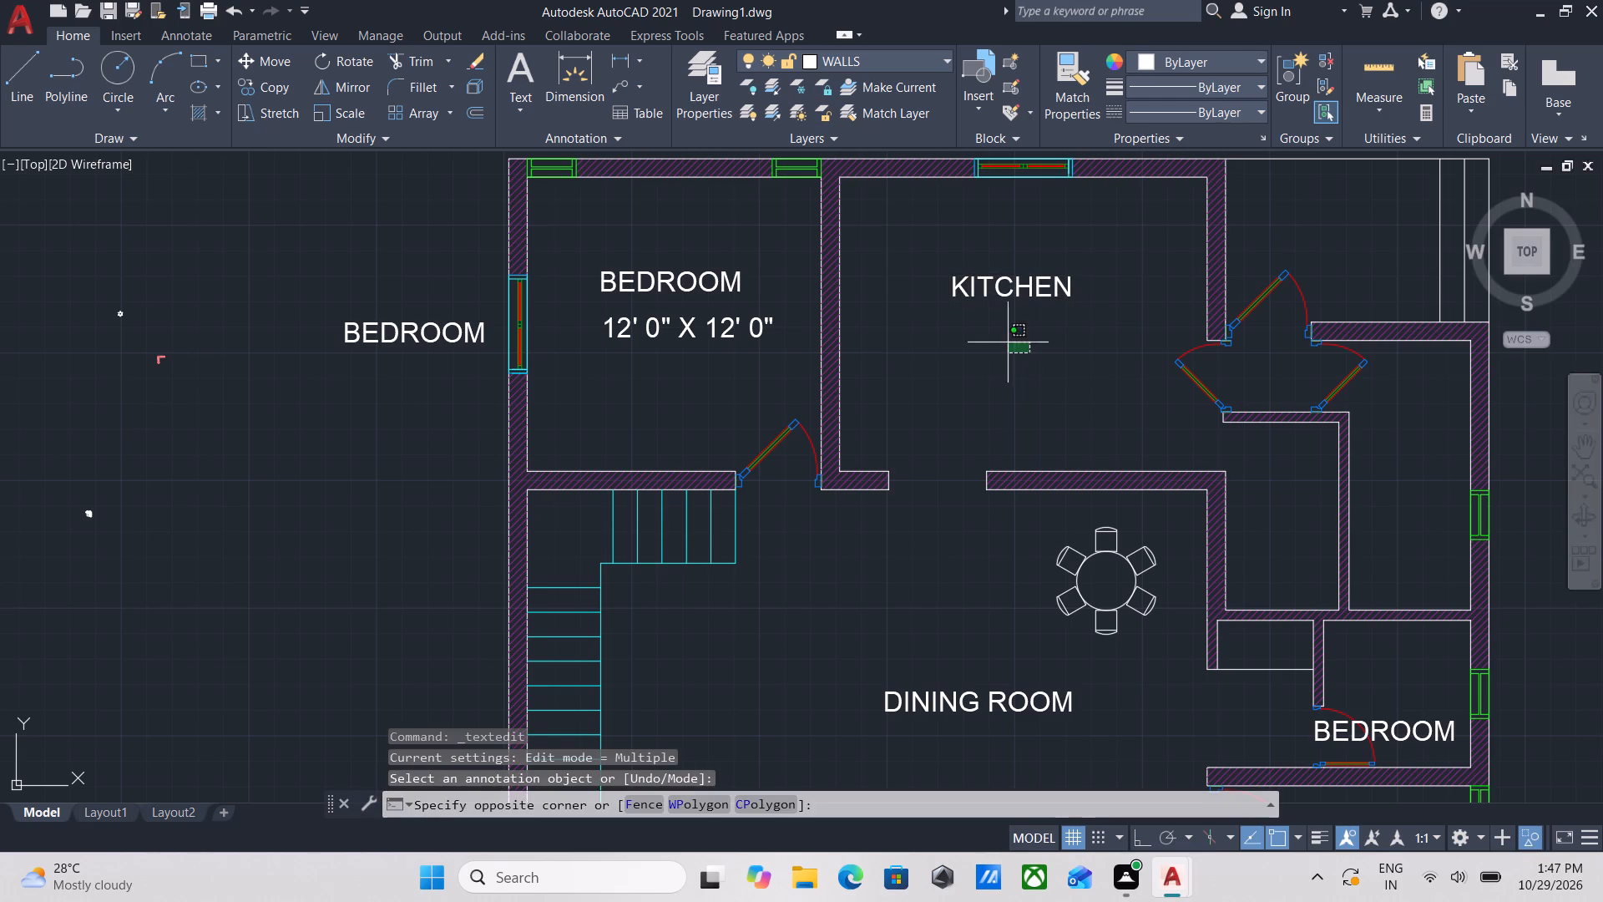
{"action": "left_click", "coordinate": [966, 255]}
{"action": "type", "text": "CO"}
{"action": "key", "text": "Return"}
{"action": "left_click", "coordinate": [956, 293]}
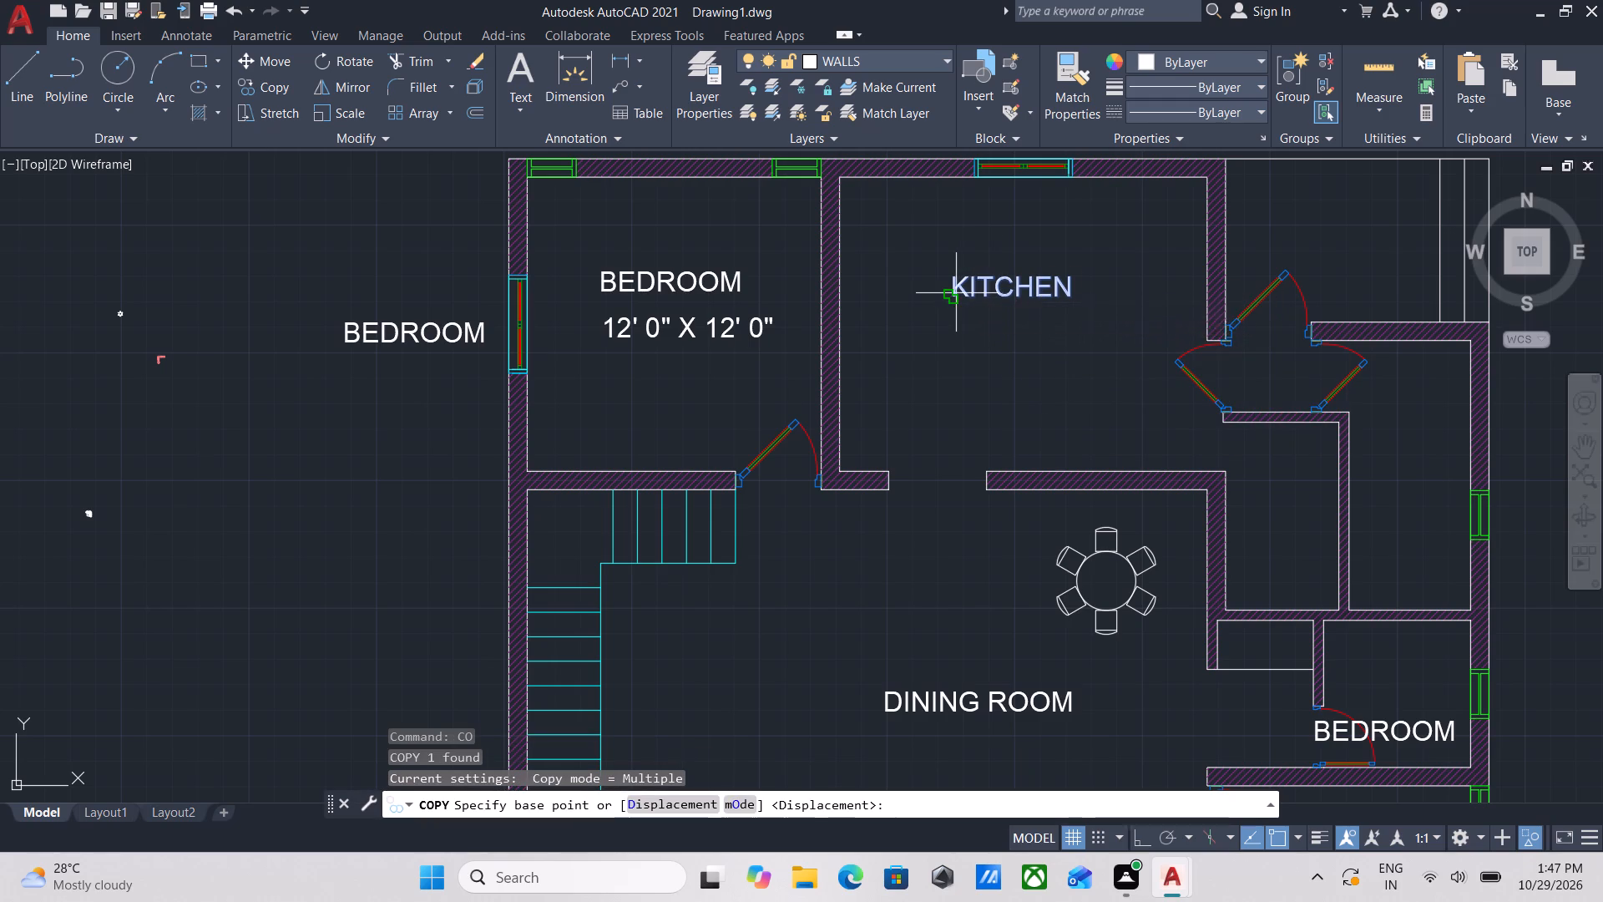
{"action": "left_click", "coordinate": [949, 334]}
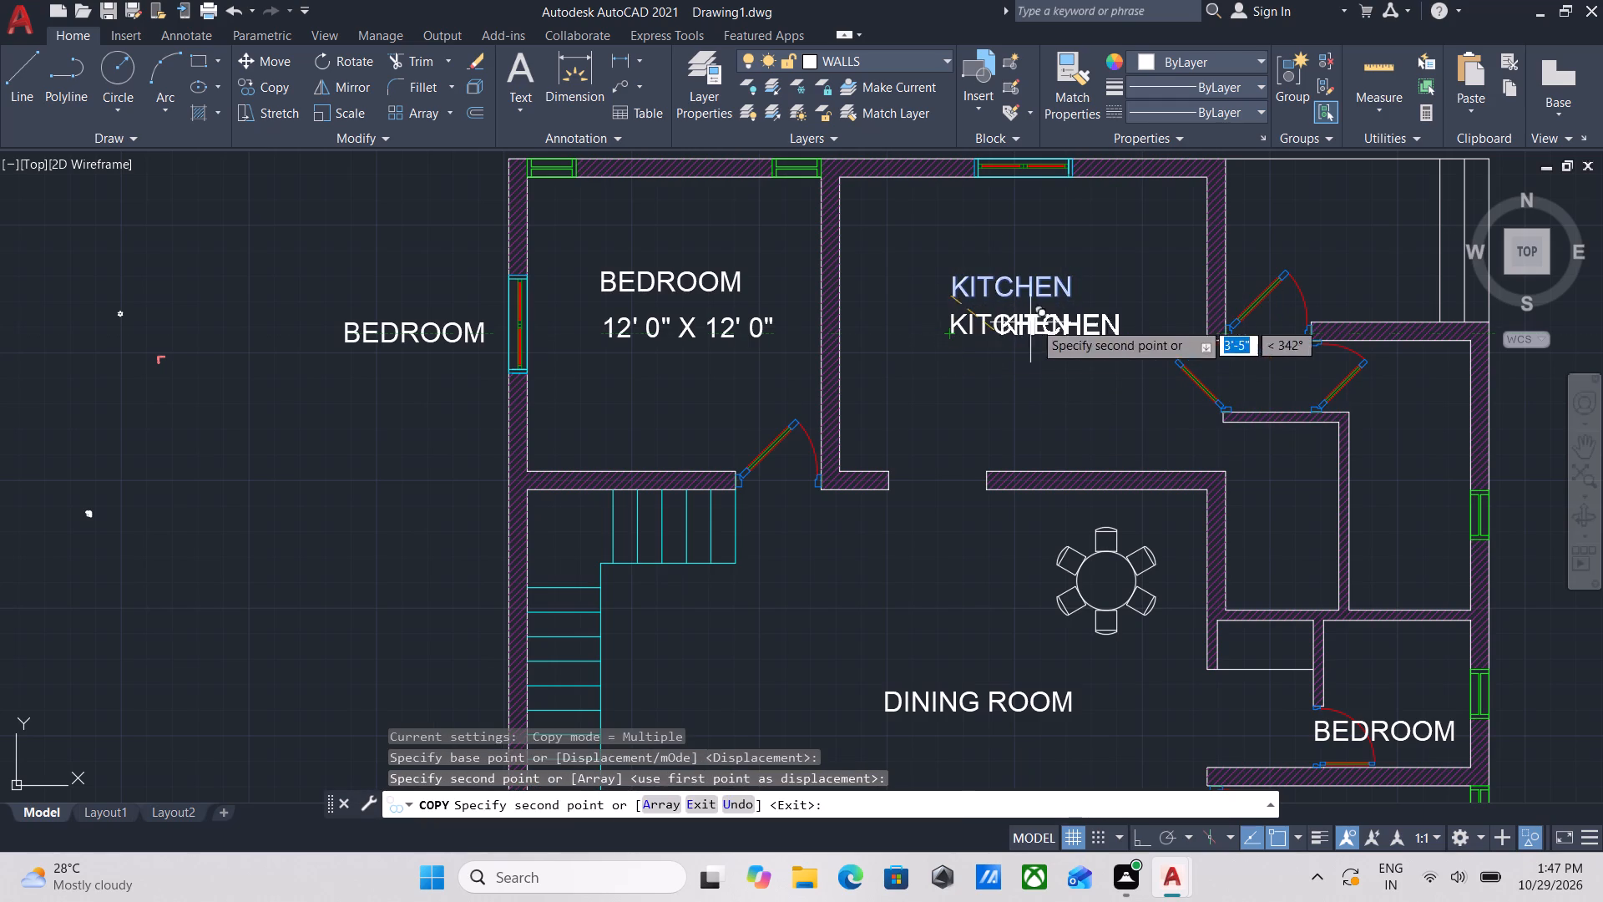
{"action": "key", "text": "Escape"}
Measure the inside width and depth of the kitchen.
{"action": "middle_click_drag", "start_coordinate": [1034, 322], "coordinate": [1038, 331]}
{"action": "scroll", "coordinate": [1034, 322], "scroll_direction": "down", "scroll_amount": 1}
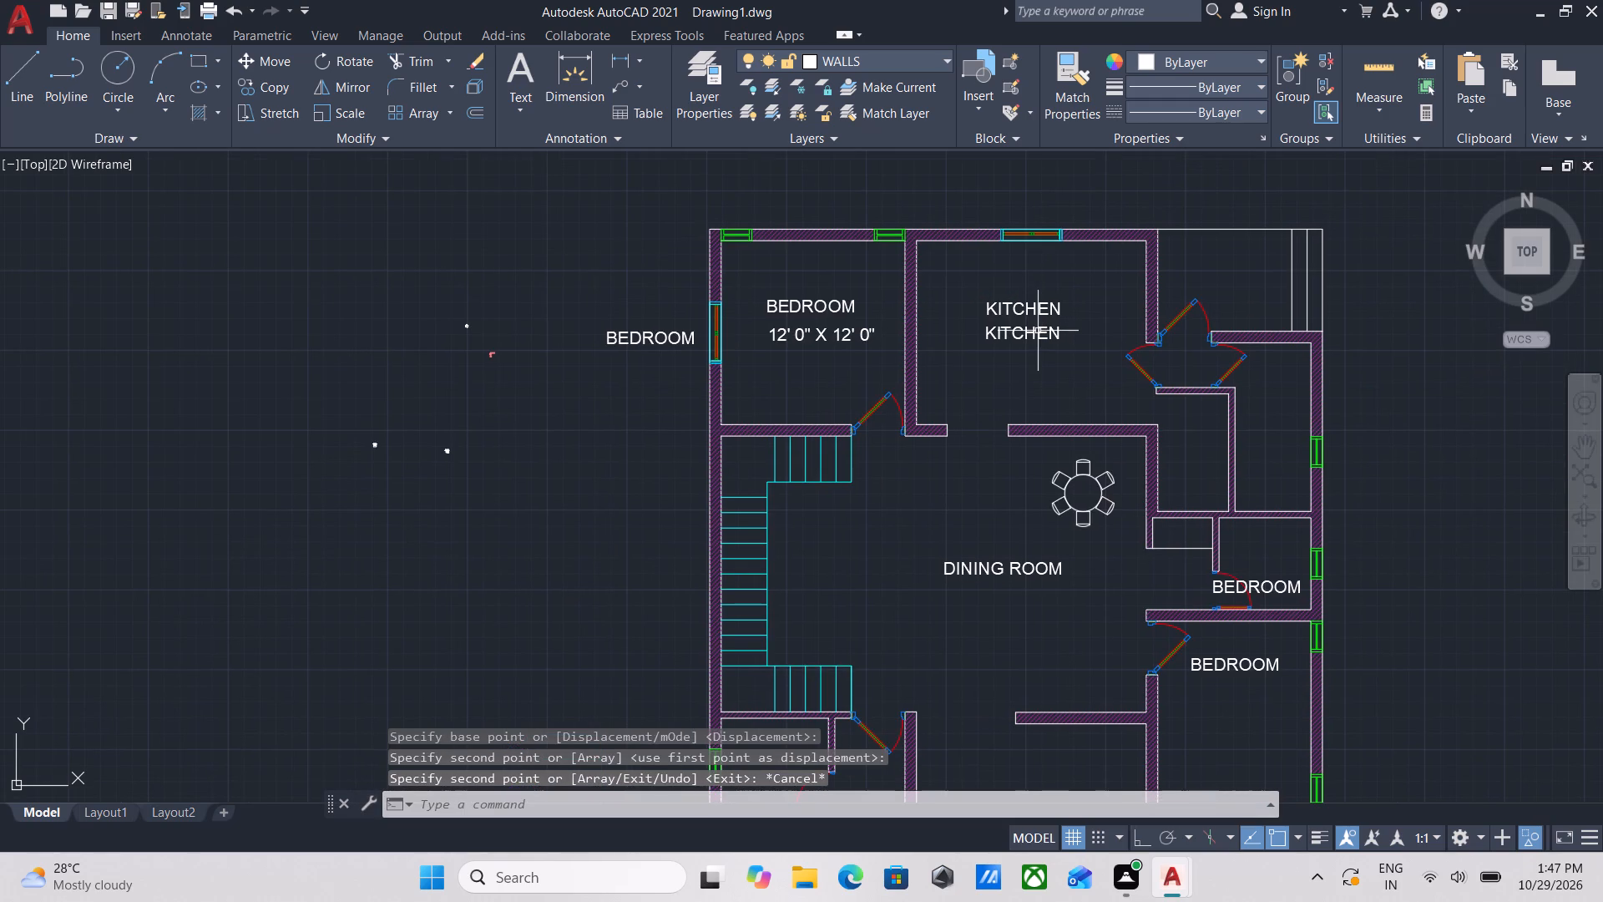
{"action": "key", "text": "m"}
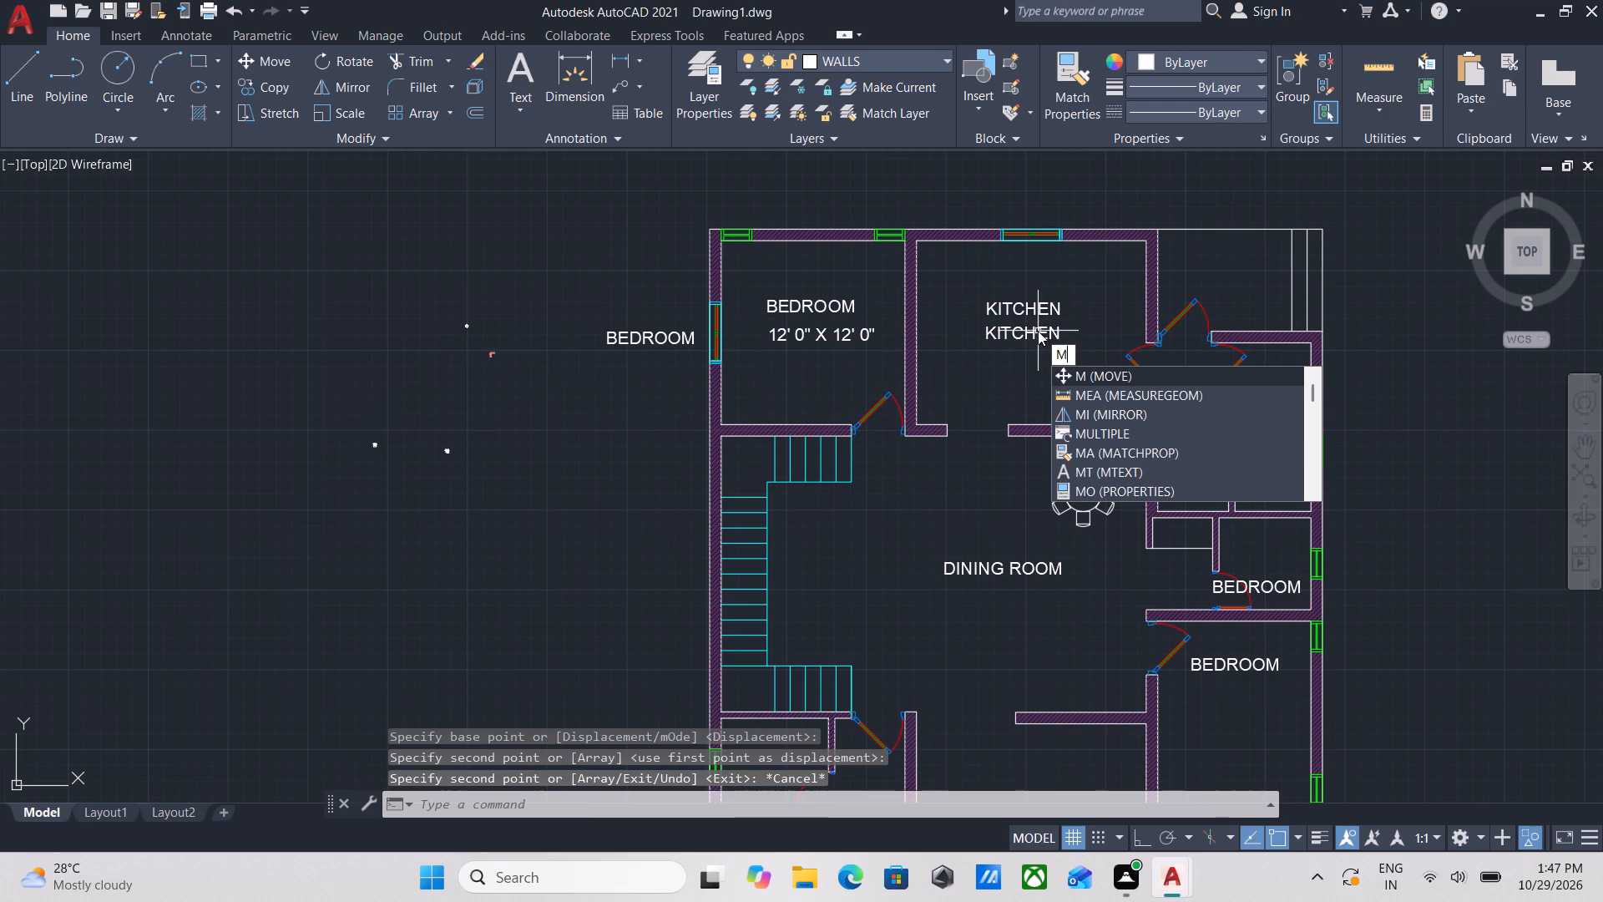
{"action": "type", "text": "EA"}
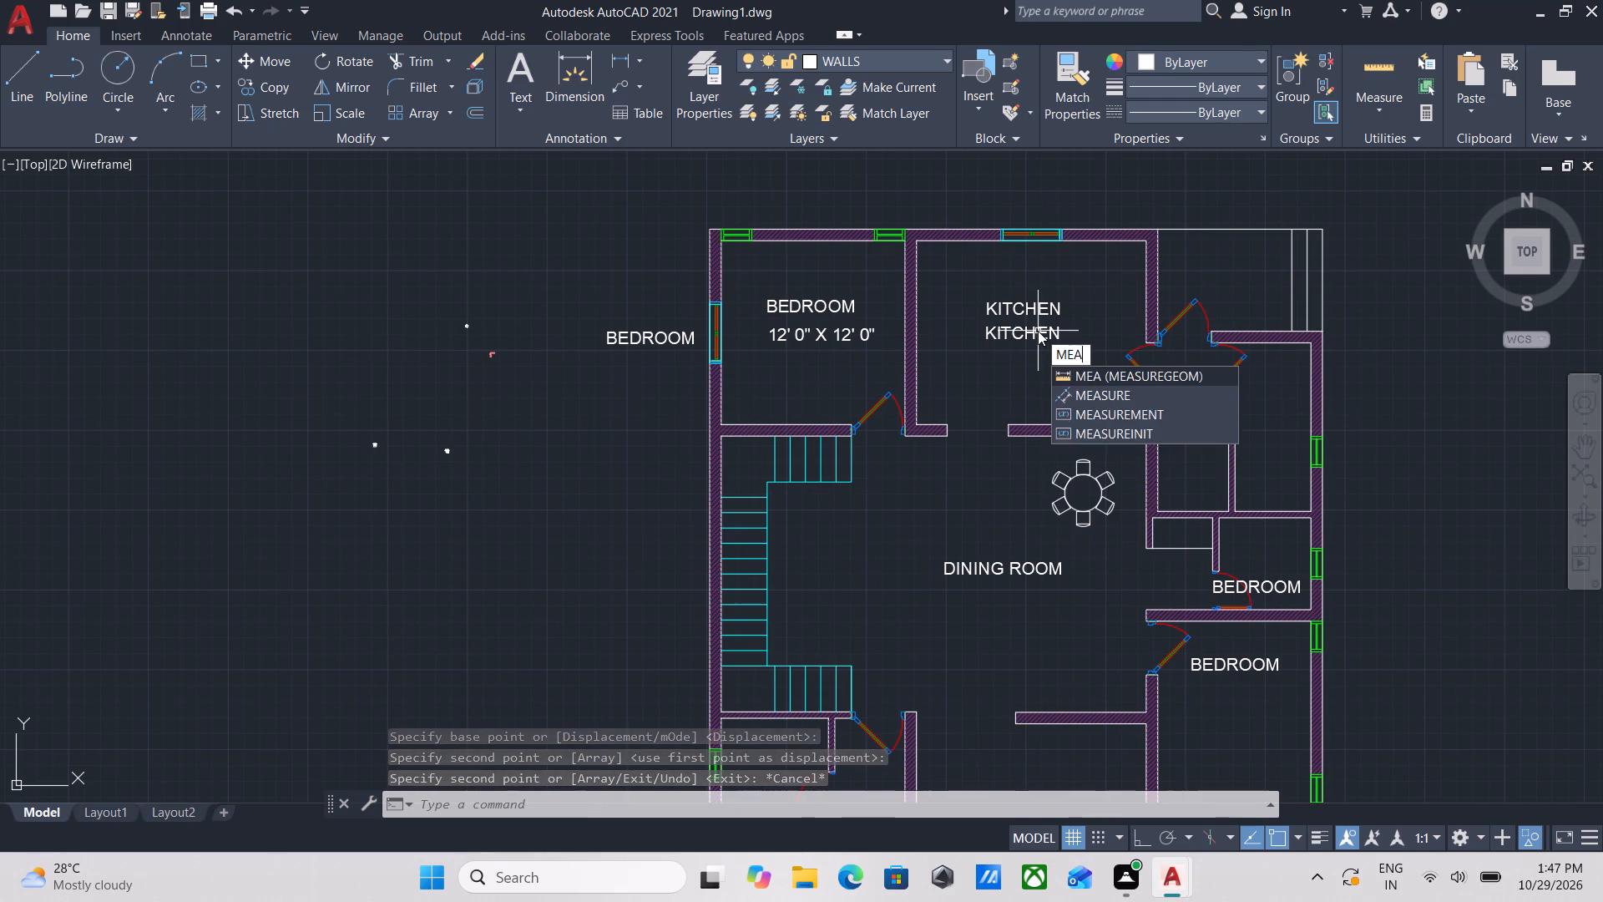
{"action": "key", "text": "Return"}
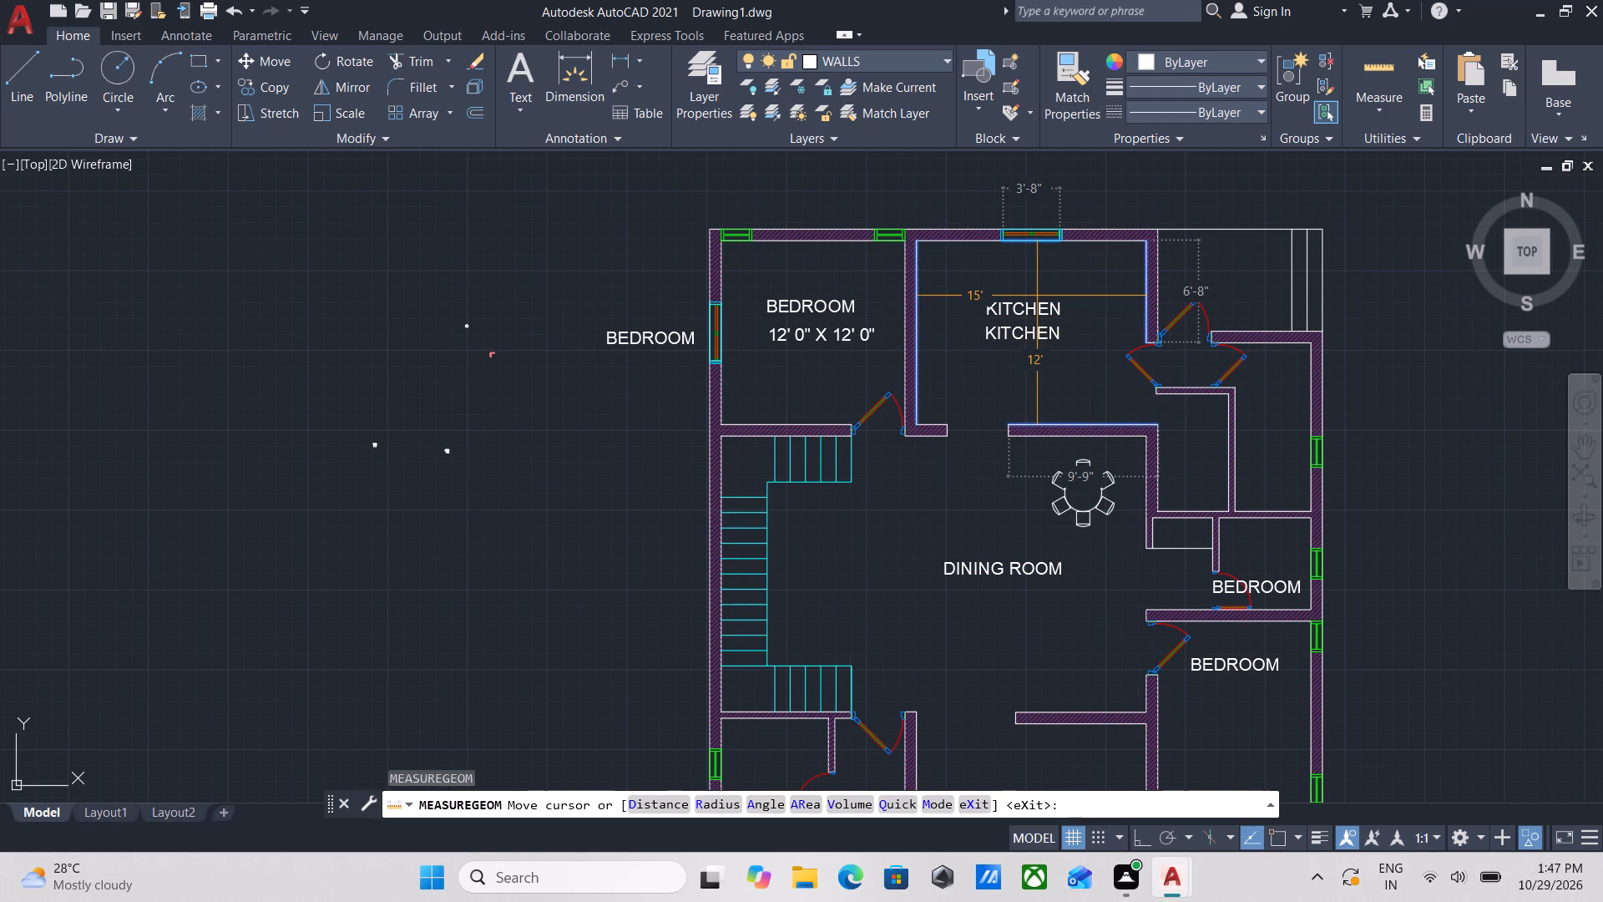
{"action": "key", "text": "Escape"}
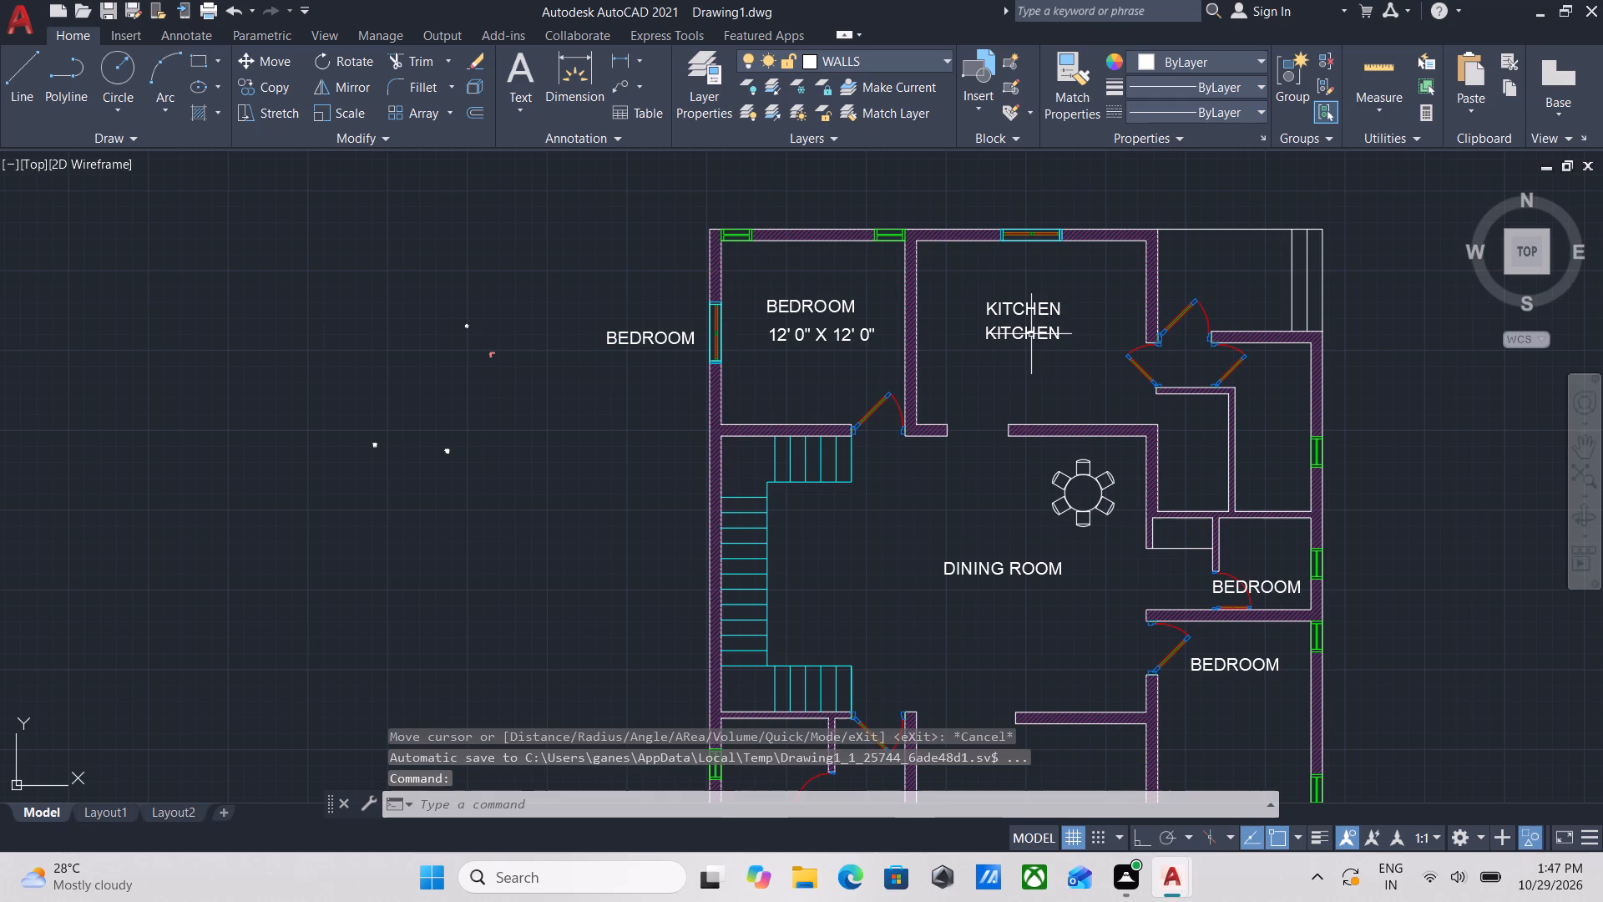
Change the copied label below KITCHEN to the room size 15'0" X 12'0".
{"action": "left_click", "coordinate": [1028, 334]}
{"action": "double_click", "coordinate": [1028, 334]}
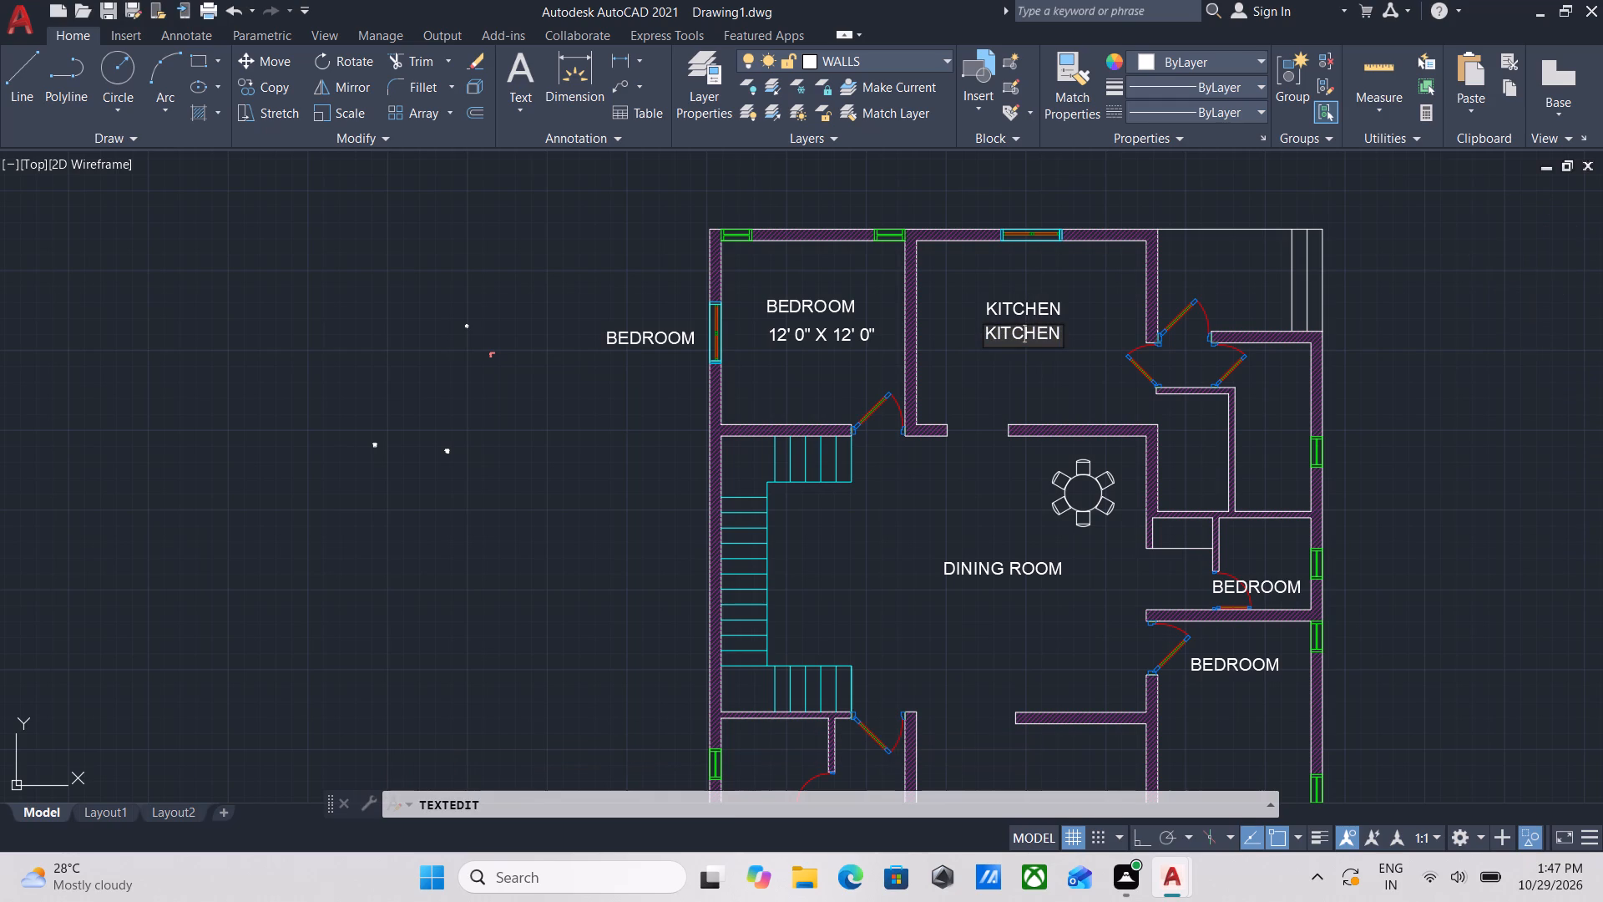
{"action": "left_click_drag", "start_coordinate": [1062, 333], "coordinate": [978, 340]}
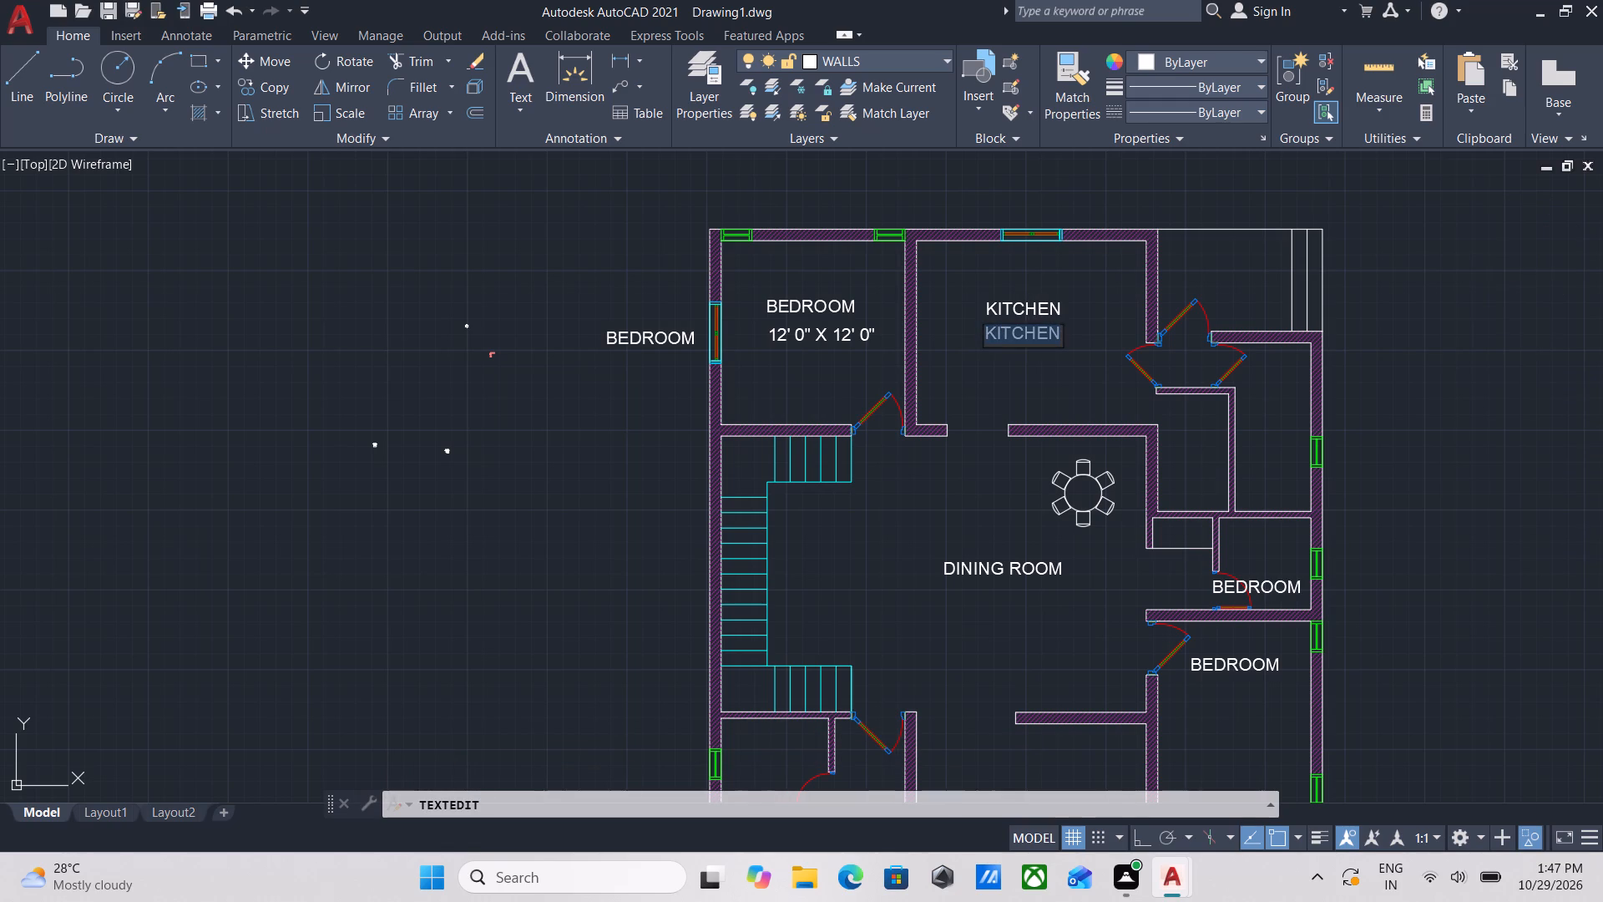
{"action": "left_click_drag", "start_coordinate": [978, 340], "coordinate": [974, 340]}
{"action": "key", "text": "1"}
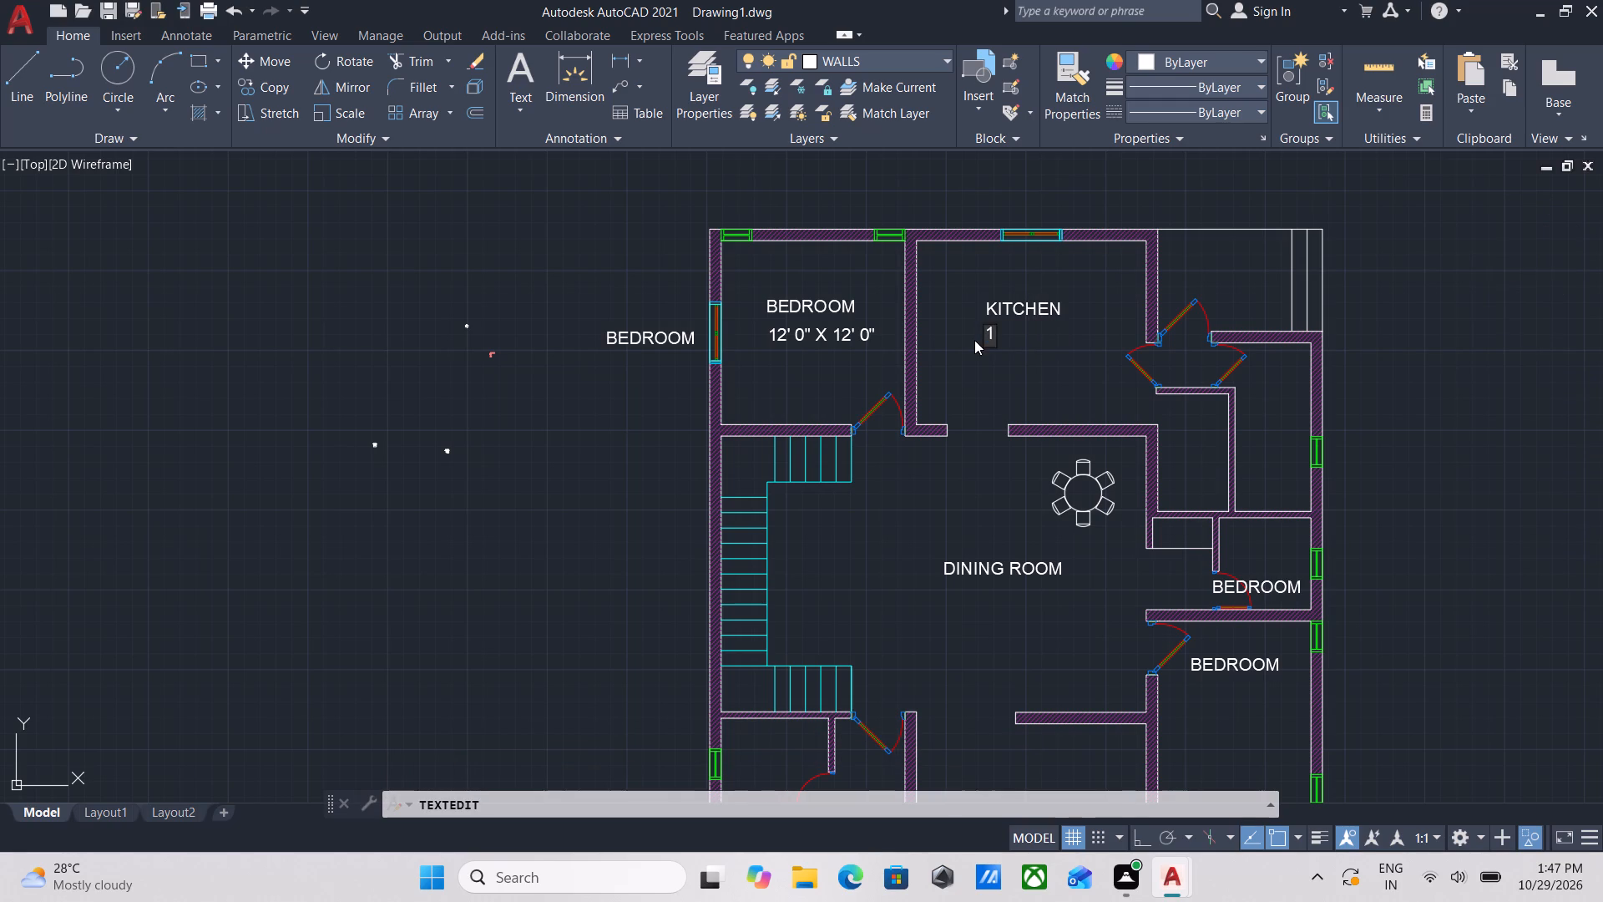
{"action": "type", "text": "5'0"}
{"action": "key", "text": "shift+quotedbl"}
{"action": "key", "text": "space"}
{"action": "type", "text": "C"}
{"action": "key", "text": "BackSpace"}
{"action": "type", "text": "X"}
{"action": "key", "text": "space"}
{"action": "type", "text": "12'"}
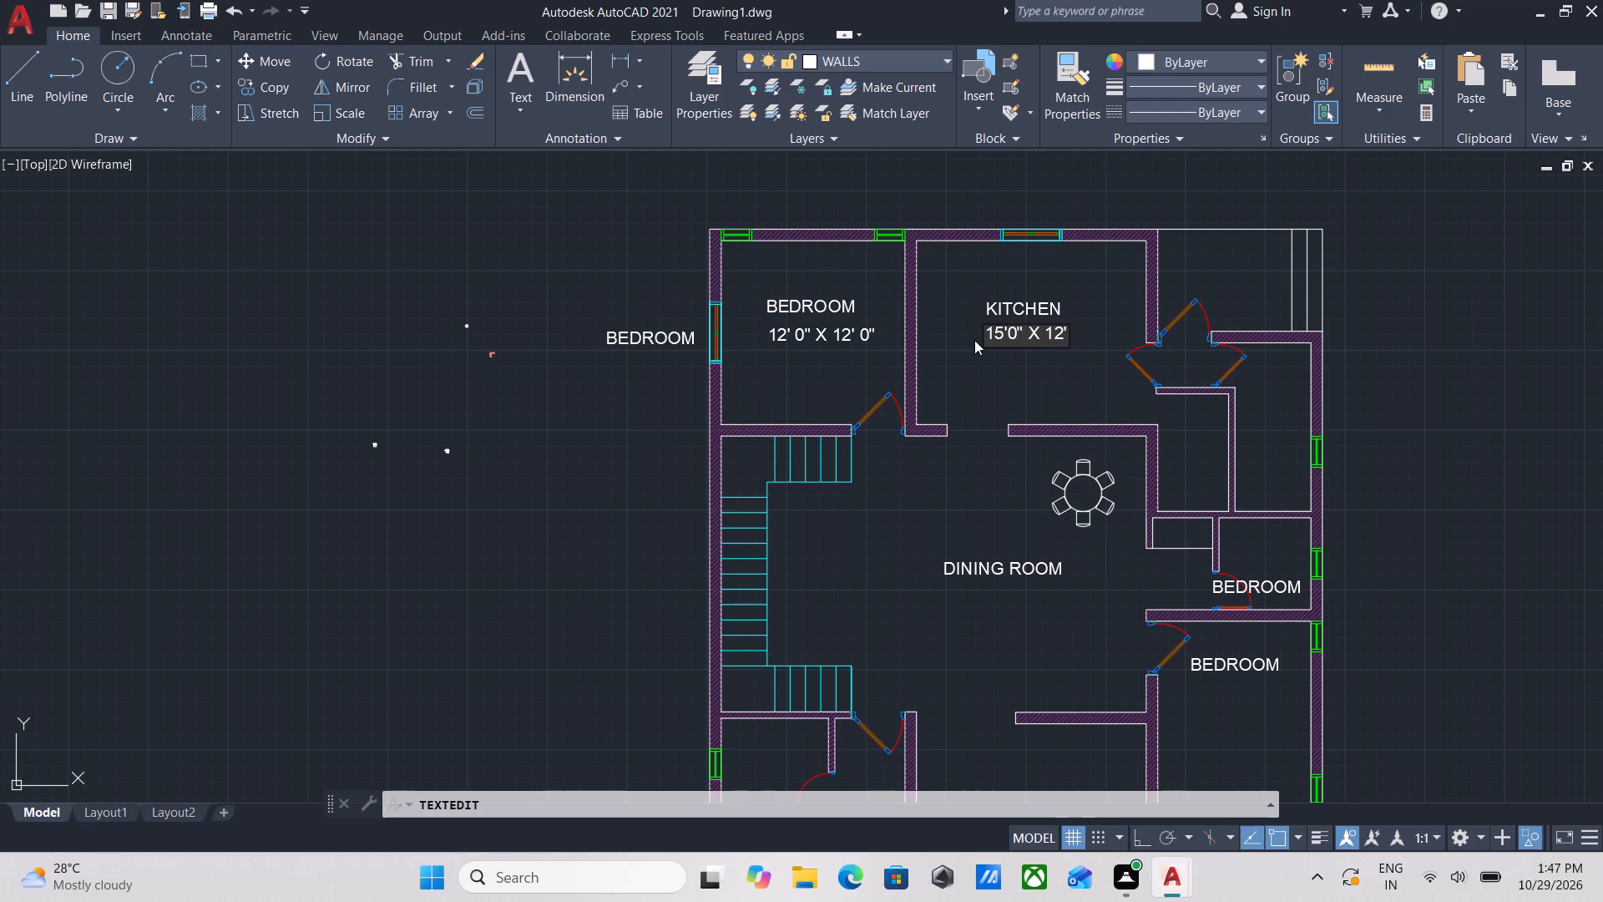
{"action": "type", "text": "0\""}
{"action": "key", "text": "Return"}
{"action": "key", "text": "Return"}
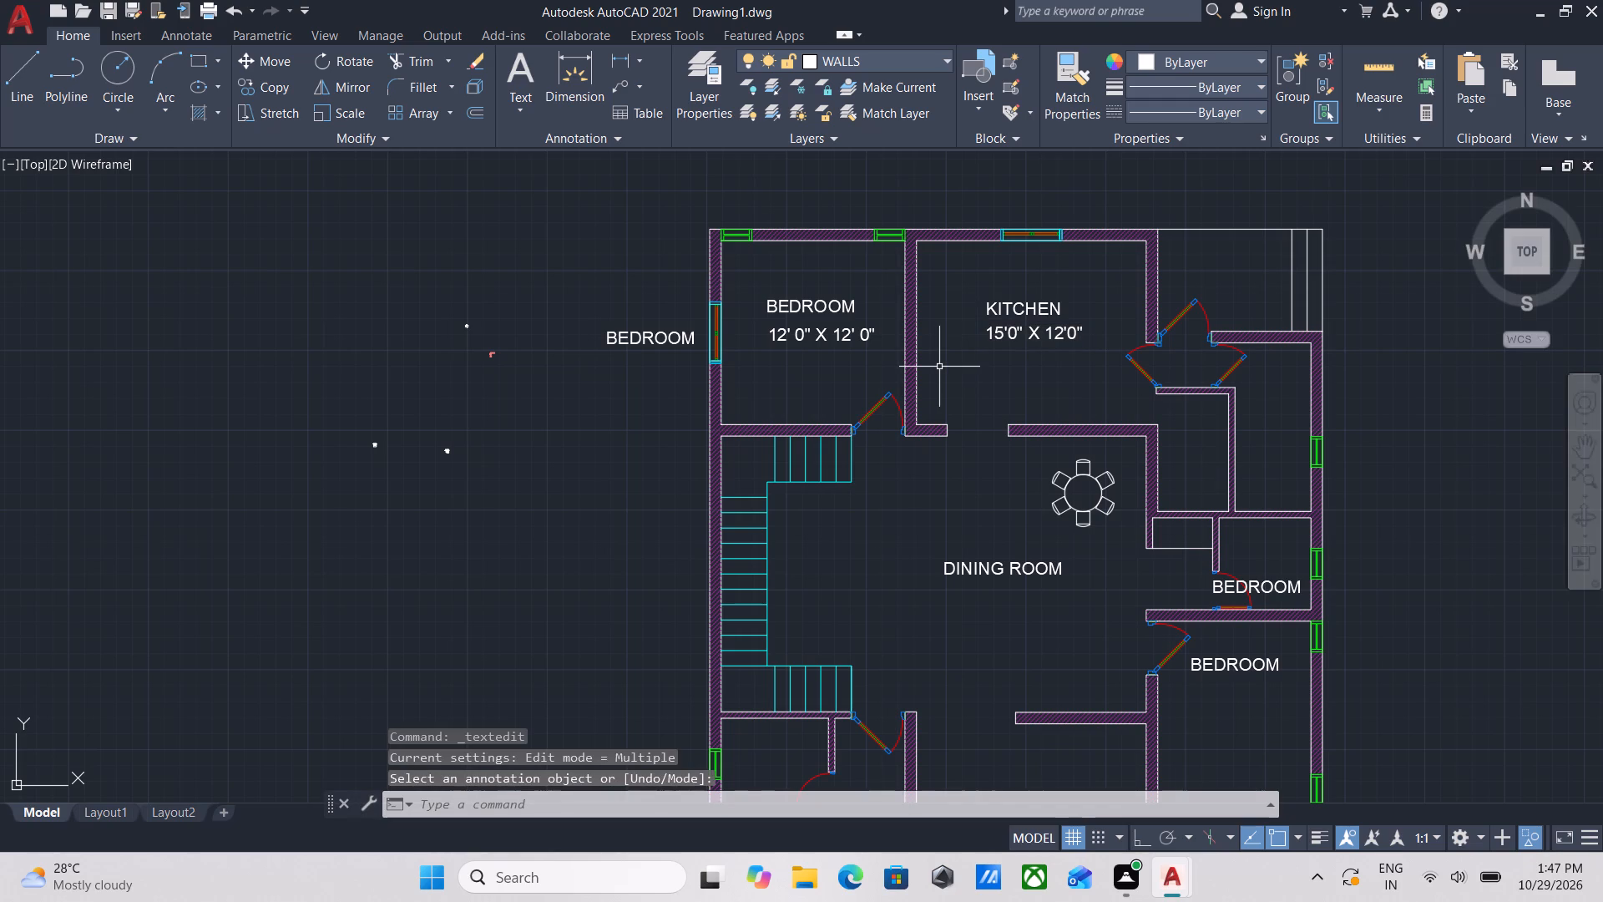